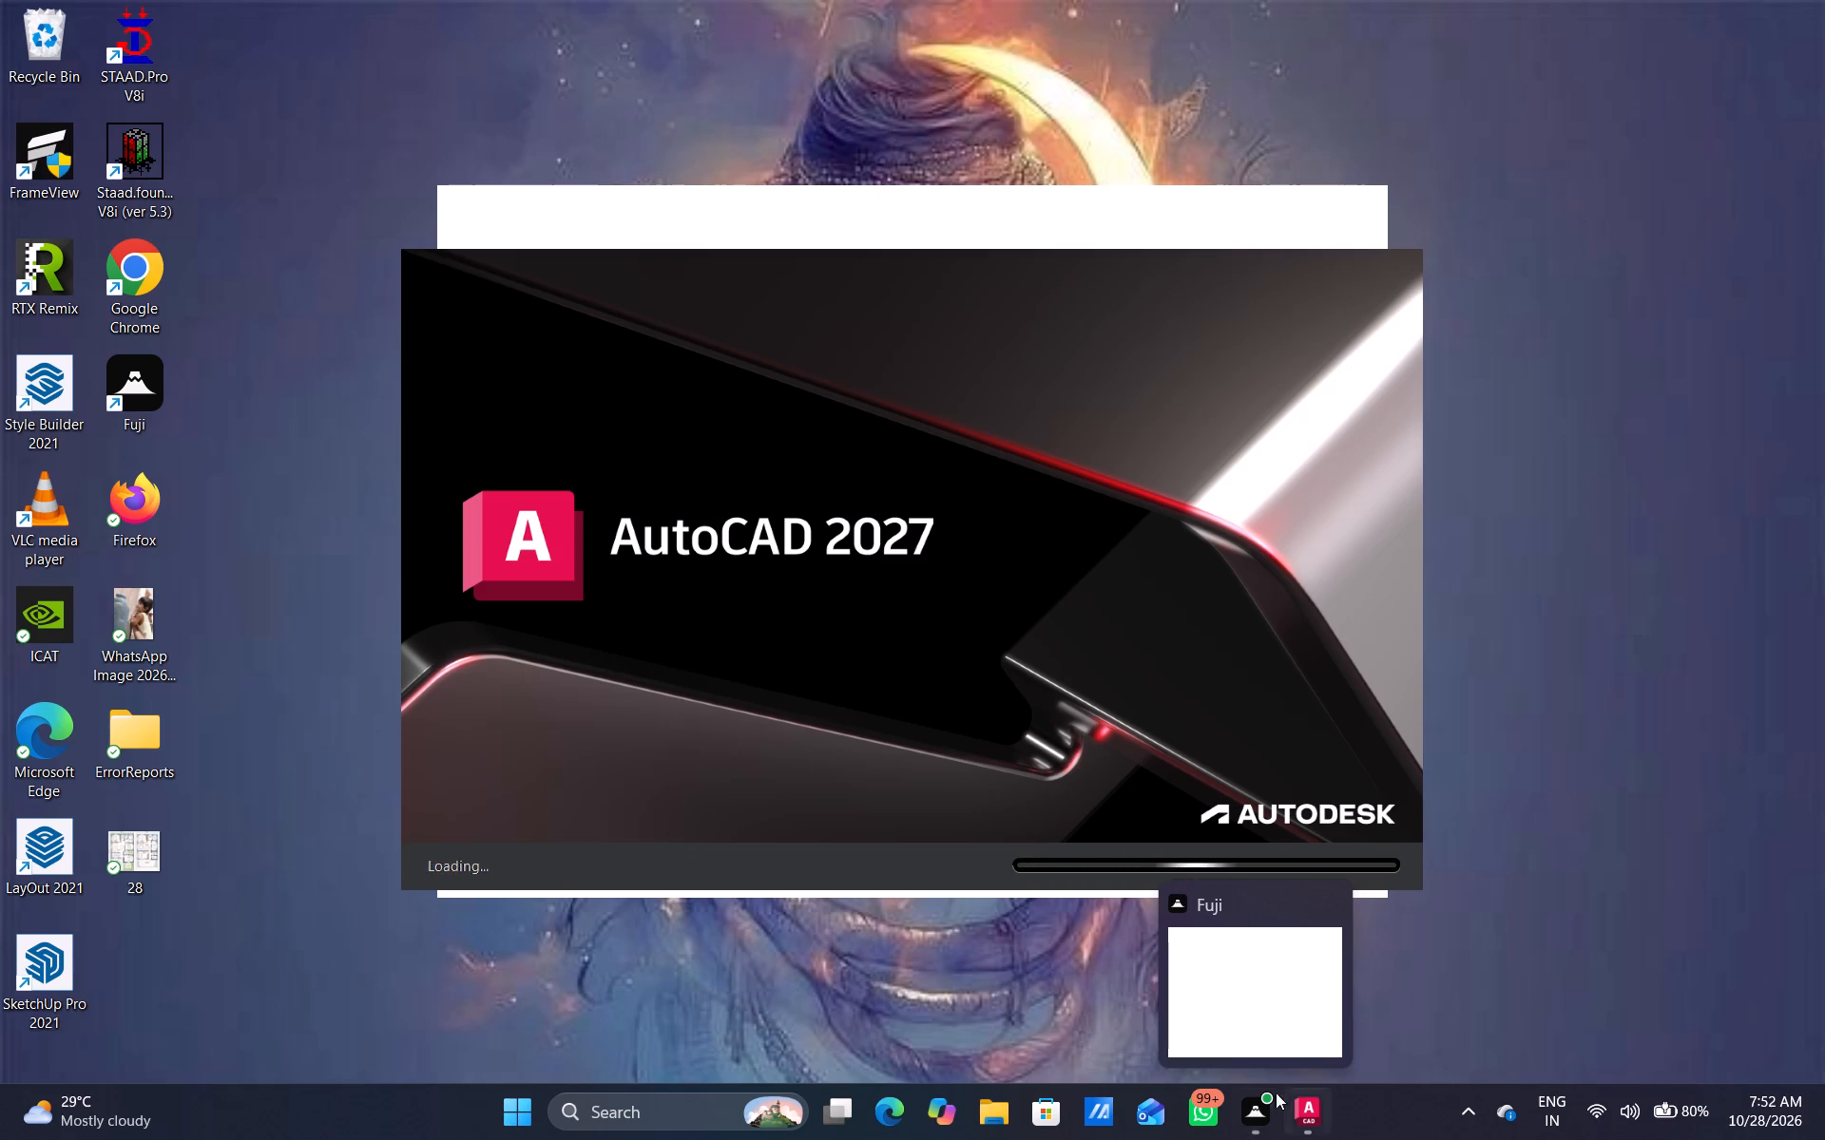
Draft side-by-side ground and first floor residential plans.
Create a new drawing and switch from the ISO A1 layout to model space.
scroll(147, 886, "up", 2)
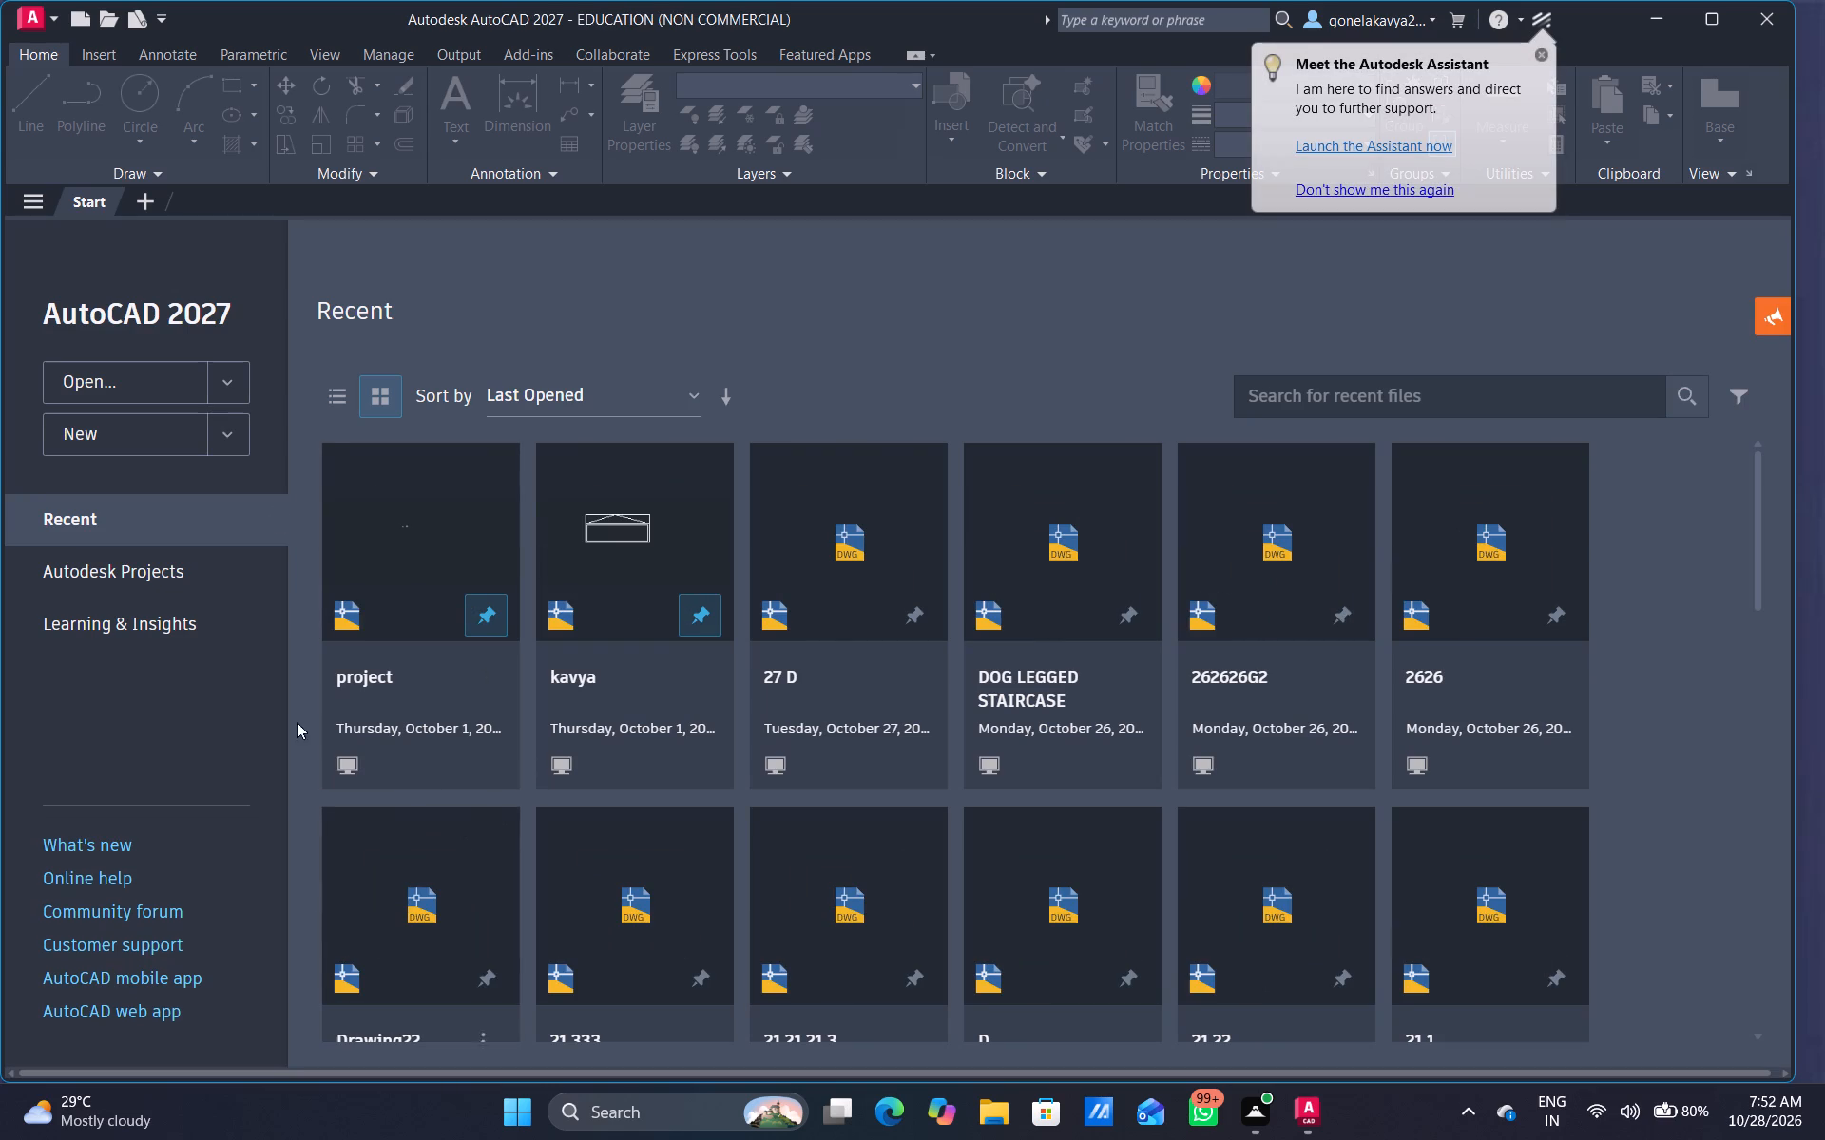
left_click(134, 425)
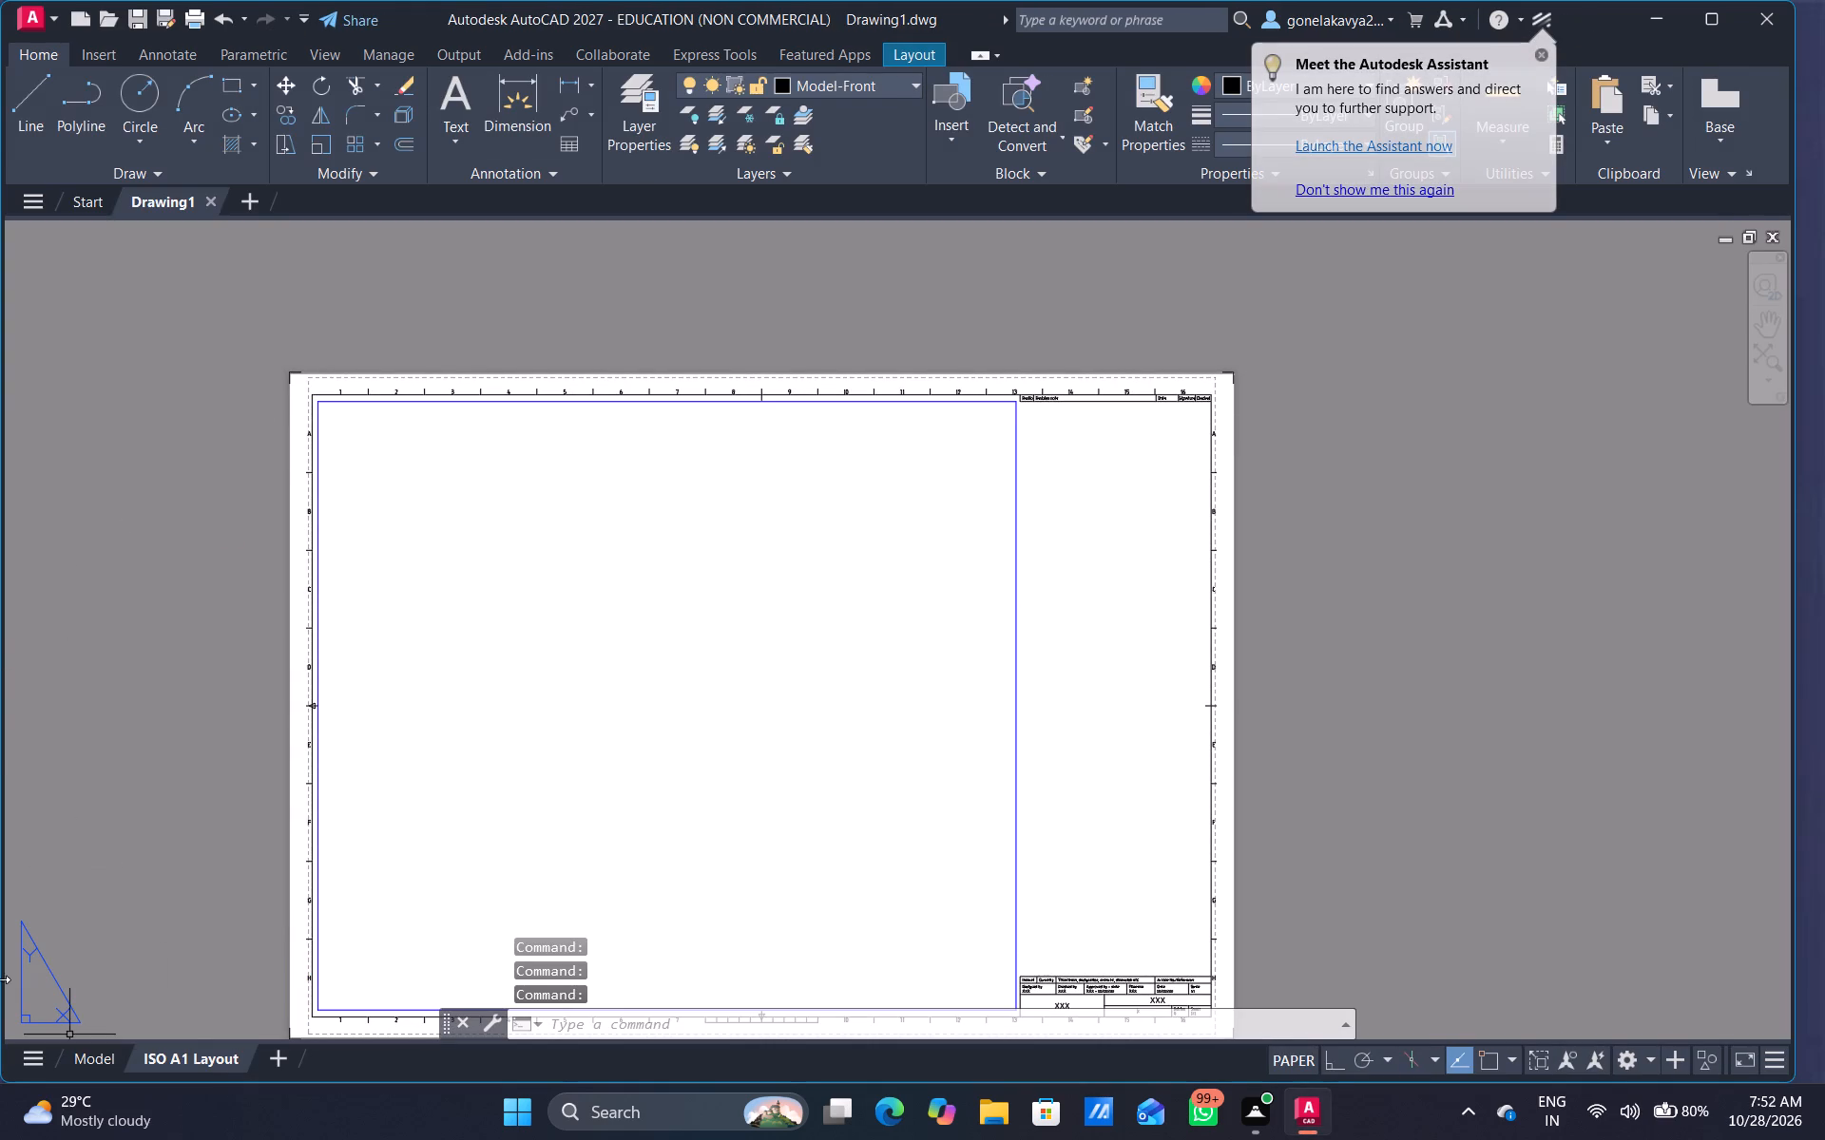
left_click(78, 1057)
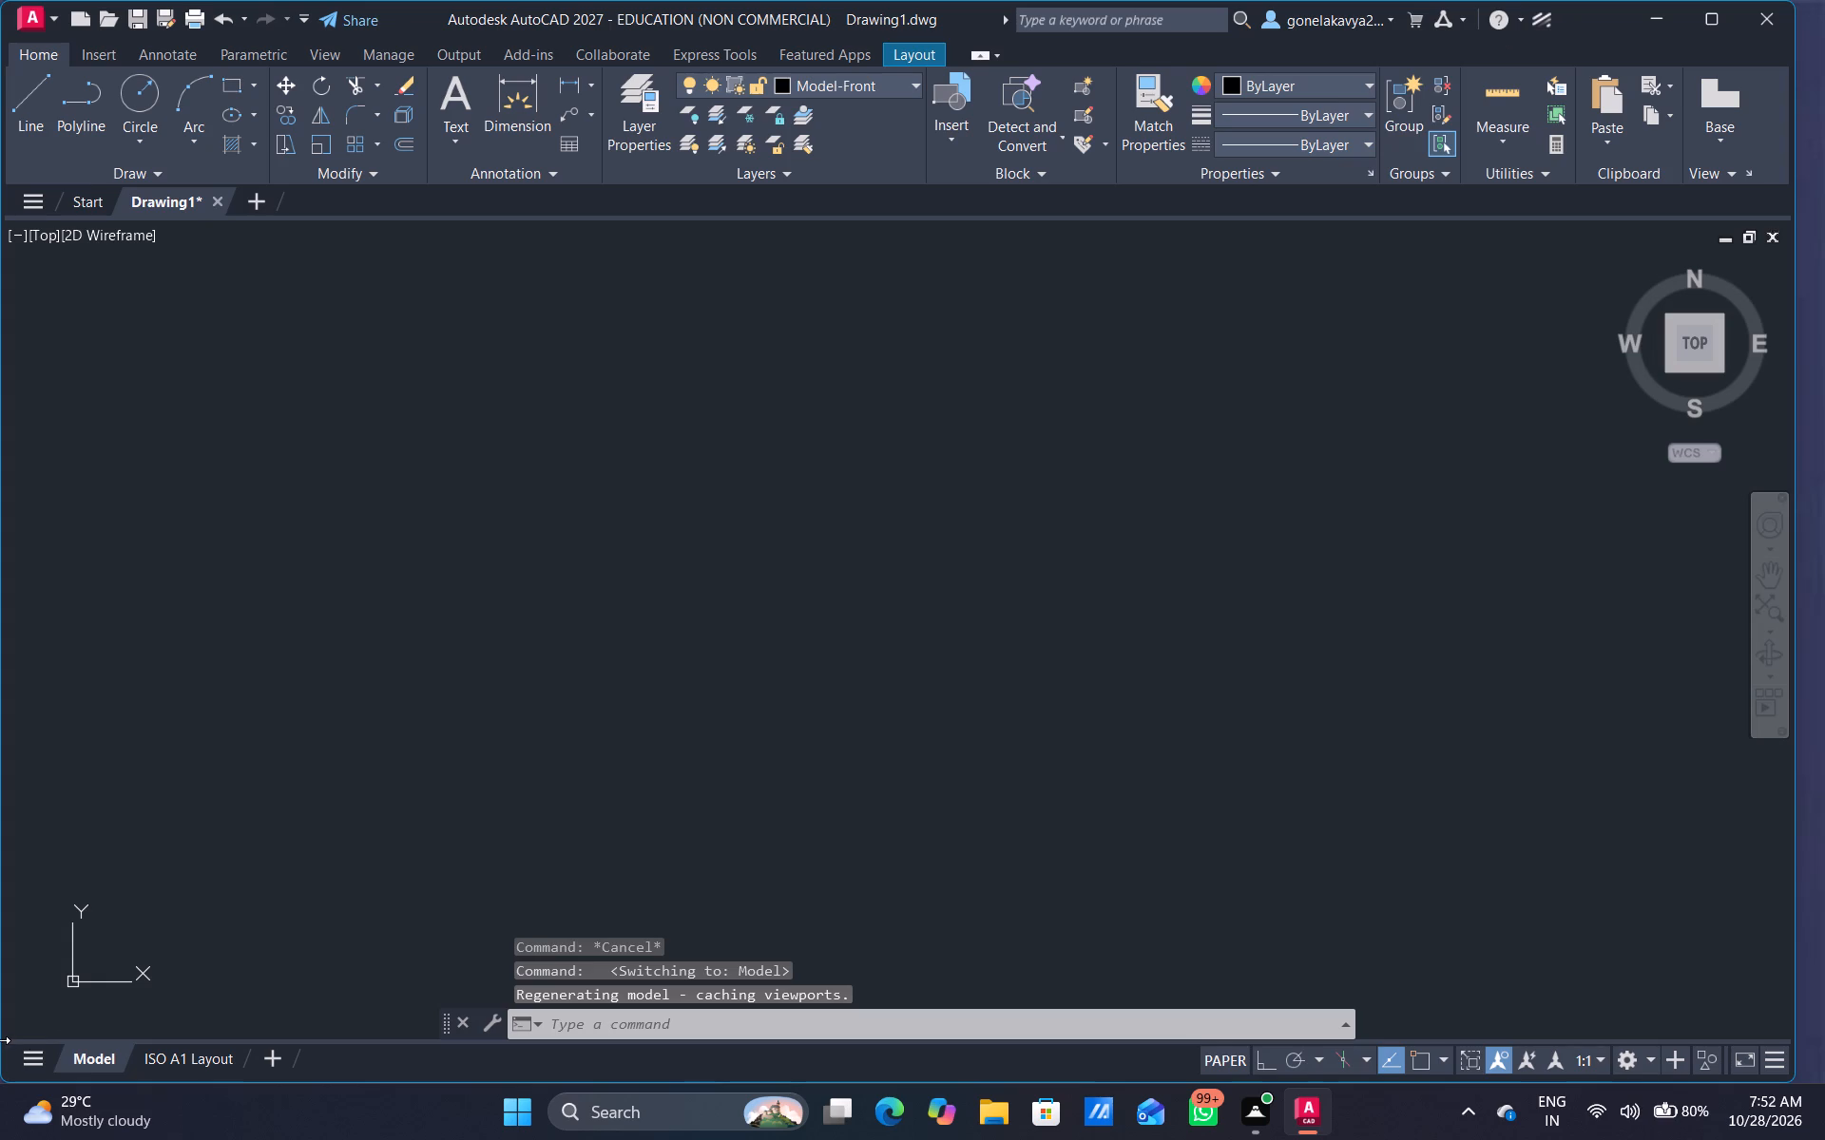
scroll(3, 1052, "down", 2)
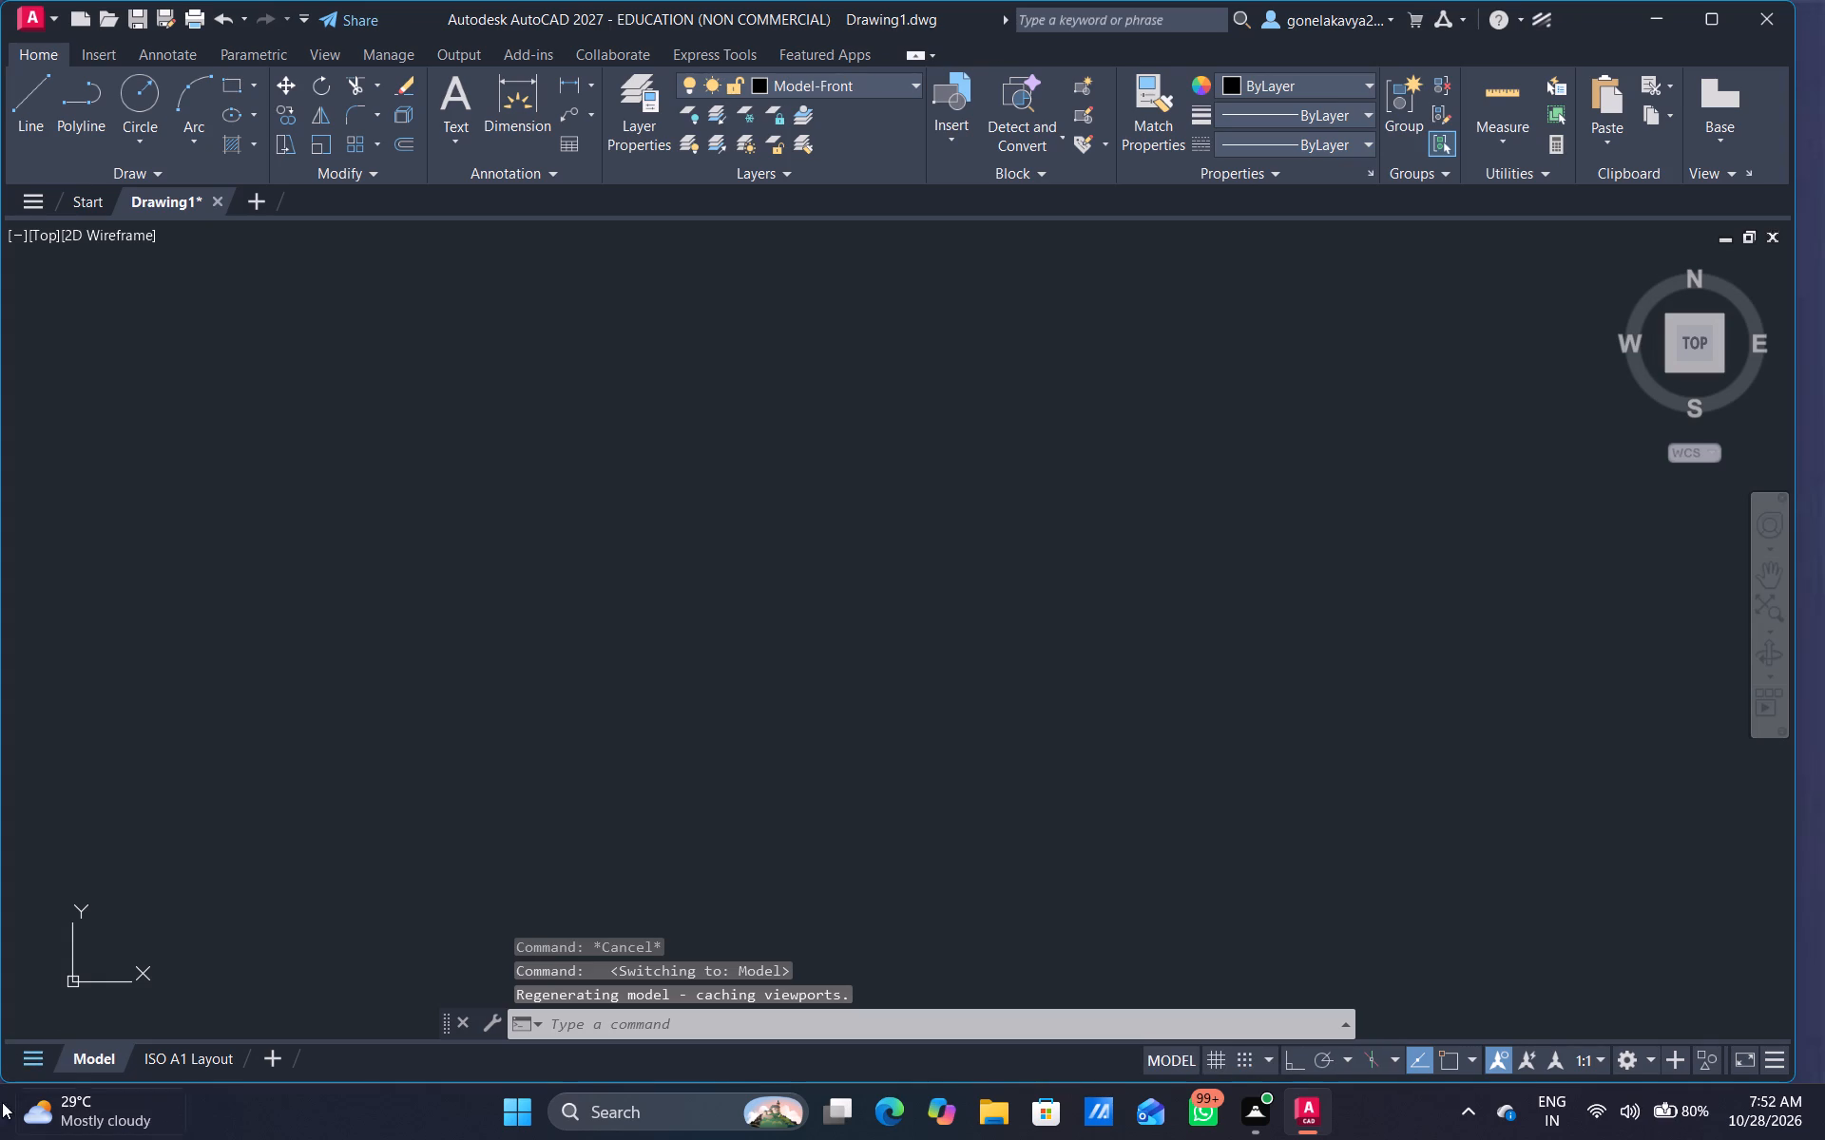
Turn on command logging with the LOGFILEON command.
left_click(711, 1025)
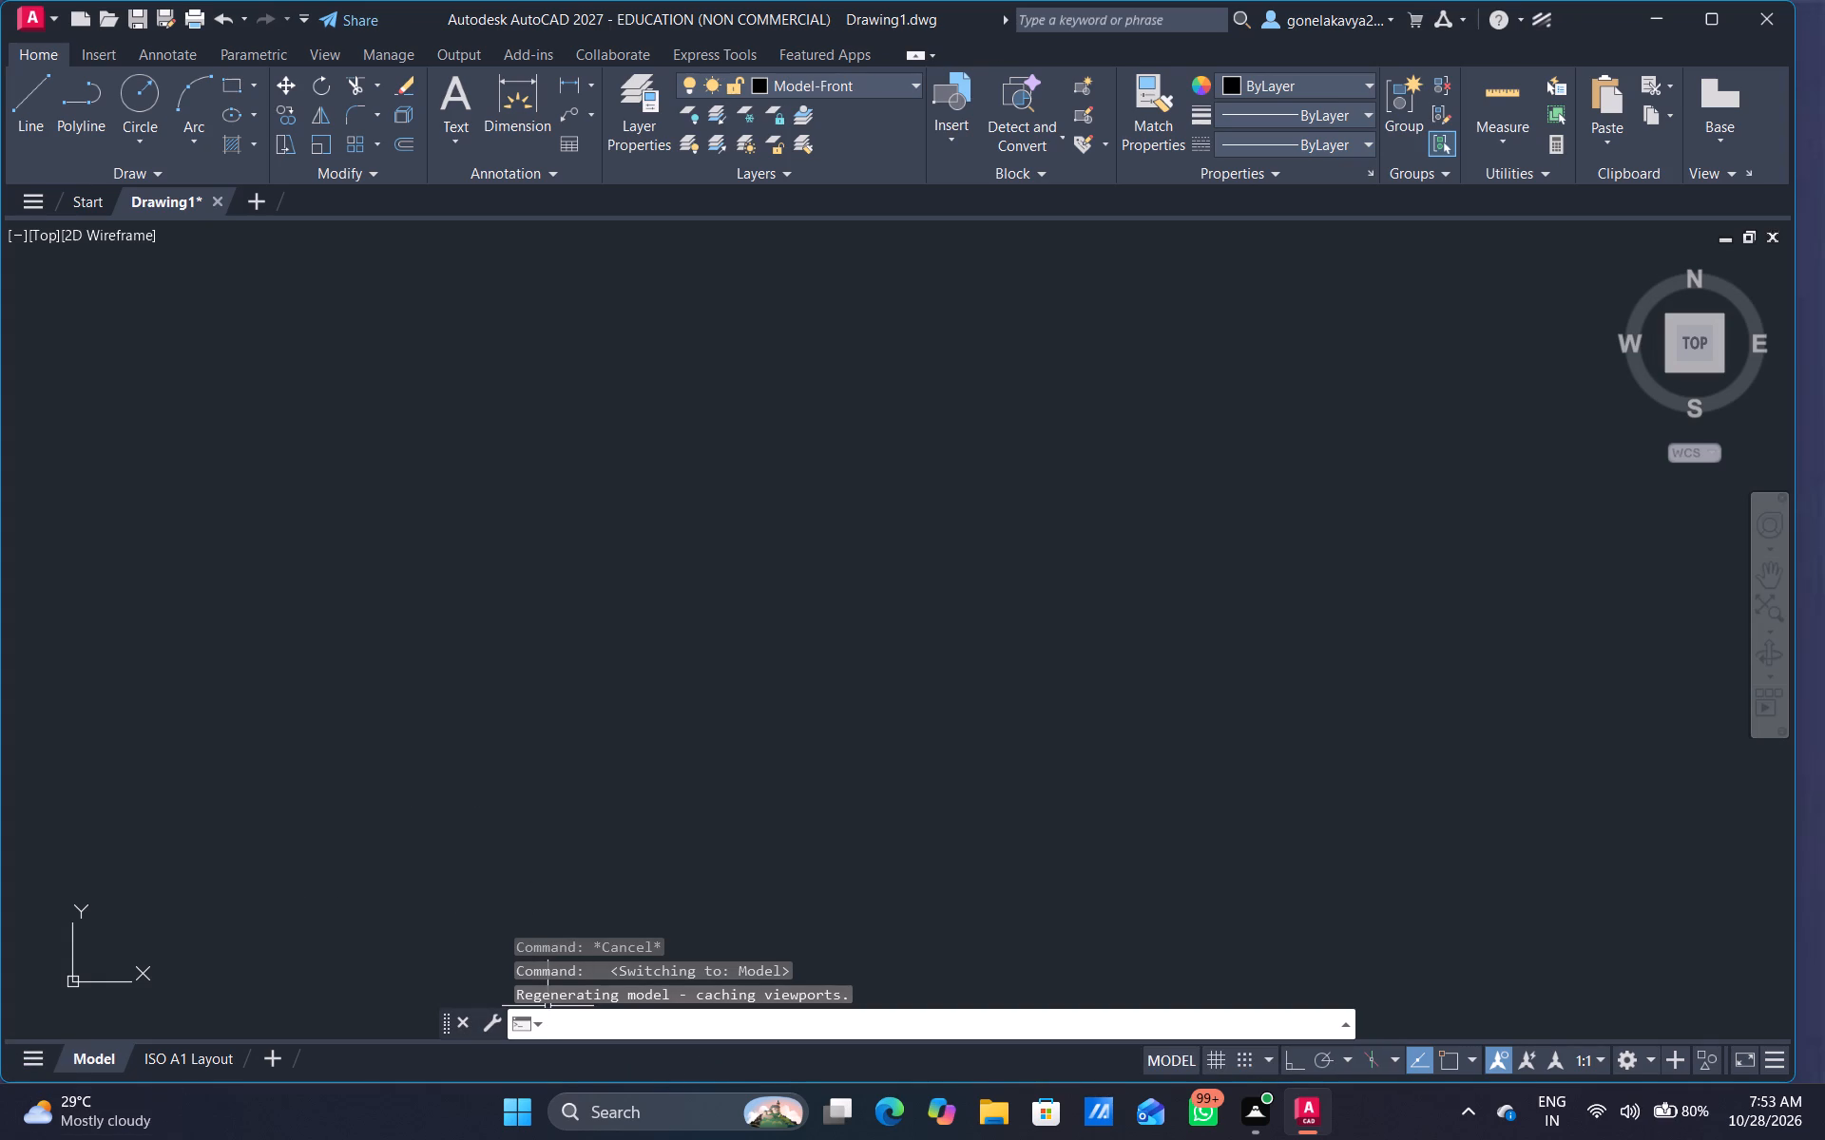
type("lo")
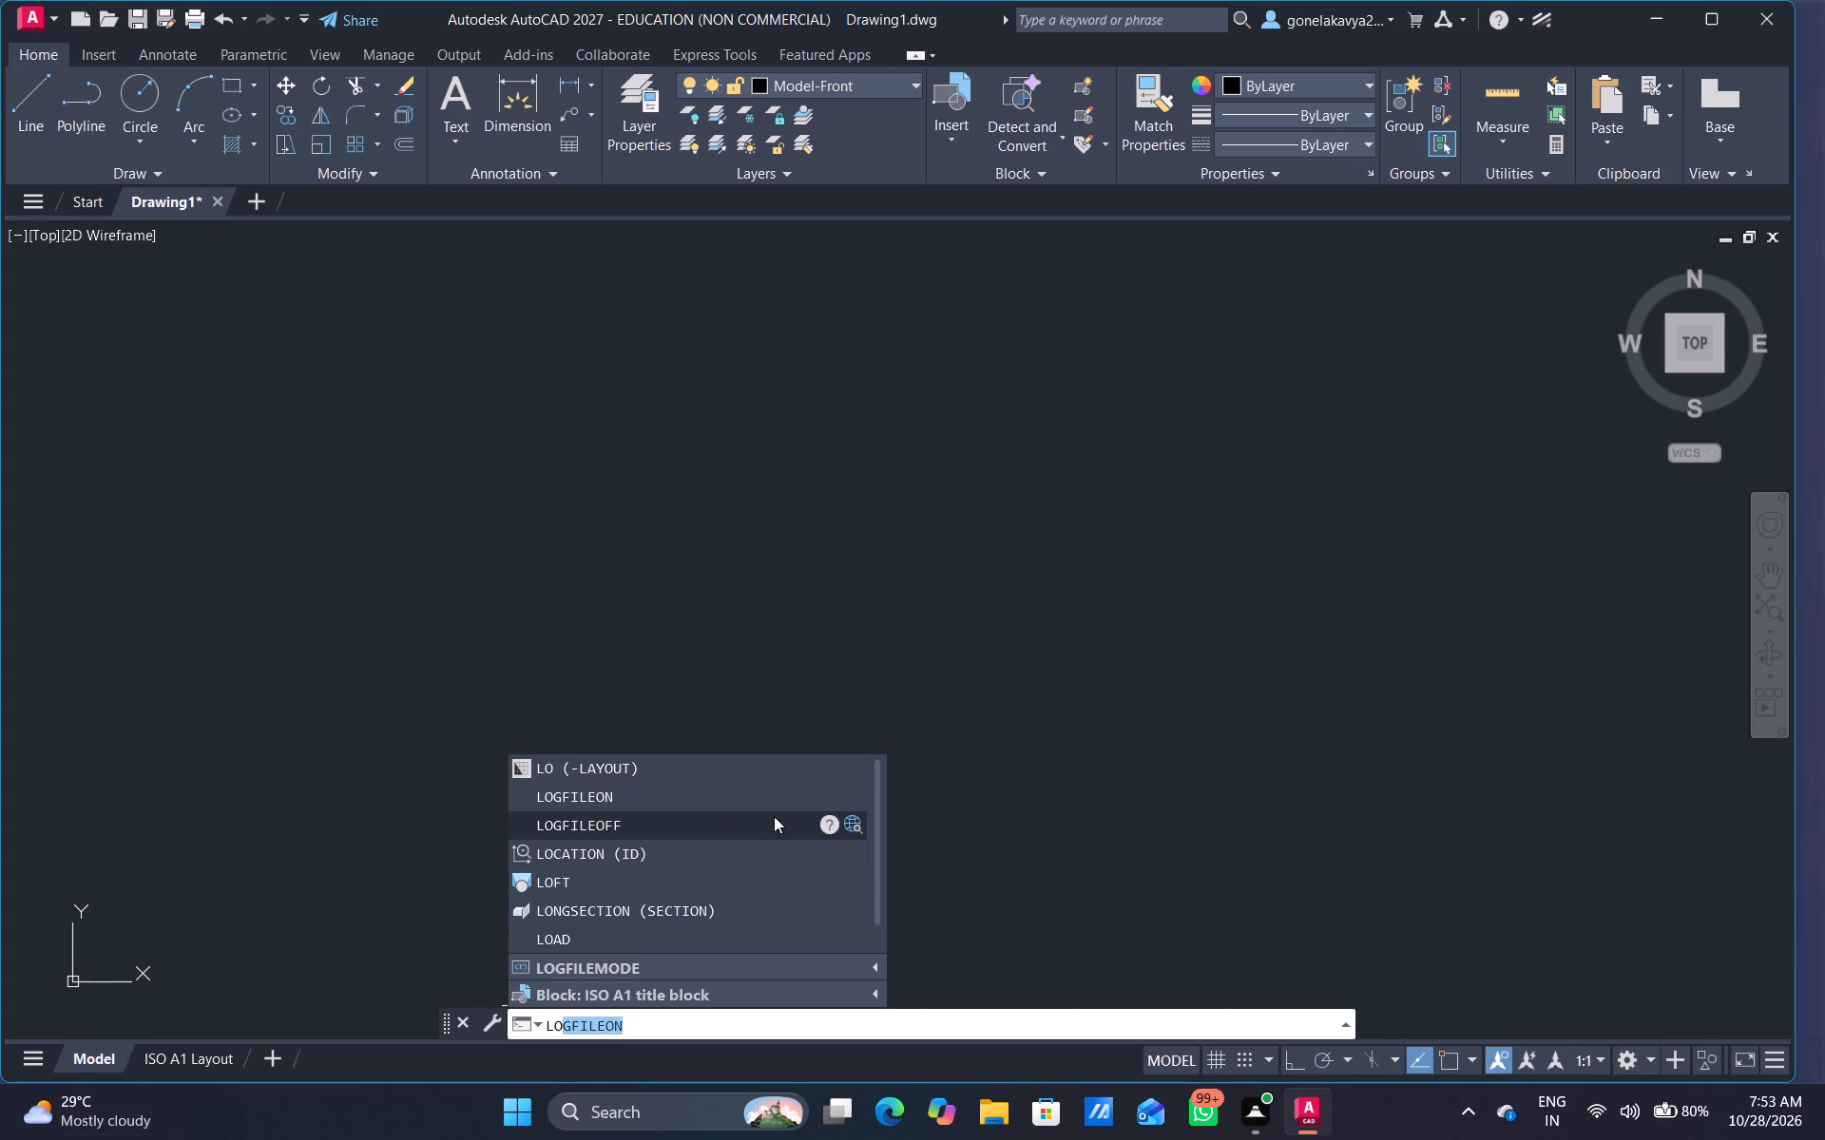
left_click(787, 793)
Configure the drawing units to Engineering length type with 0'-0" precision and Inches as the insertion scale.
type("un4")
key("BackSpace")
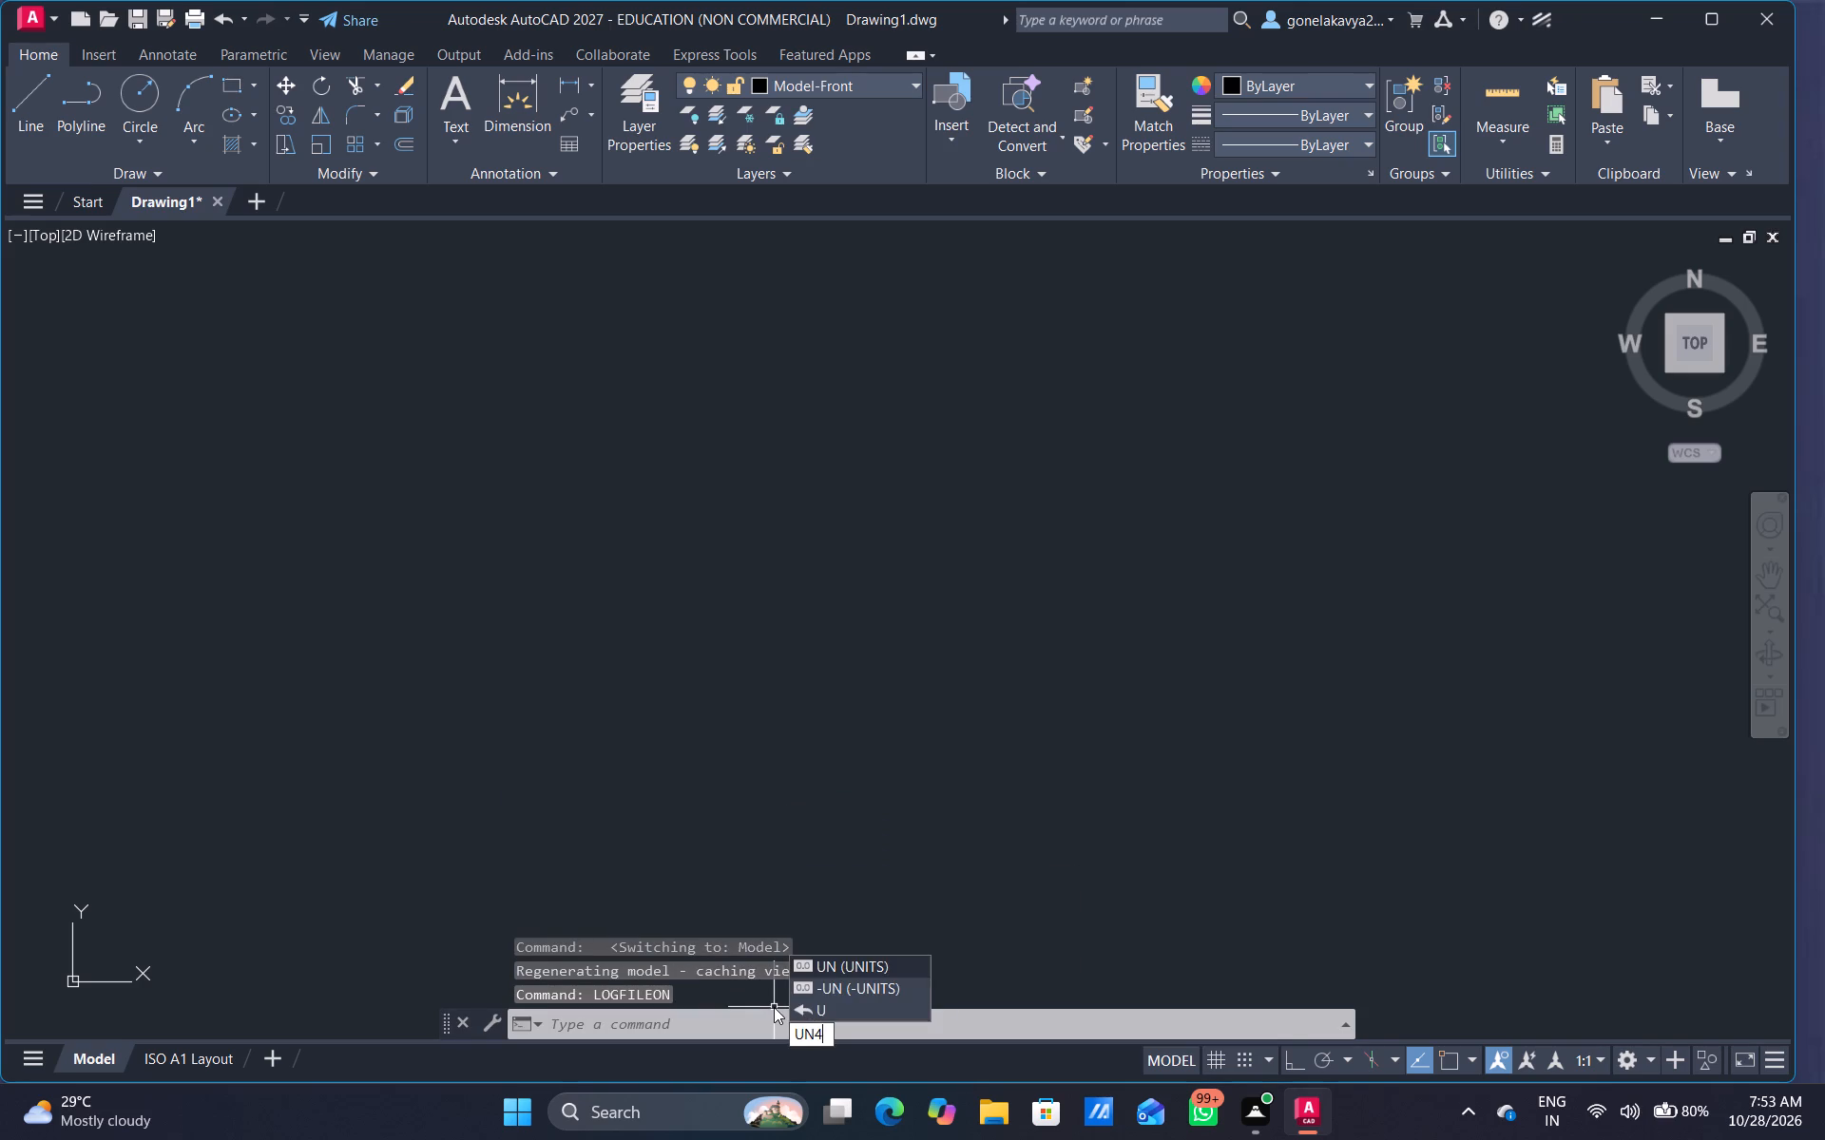
key("Return")
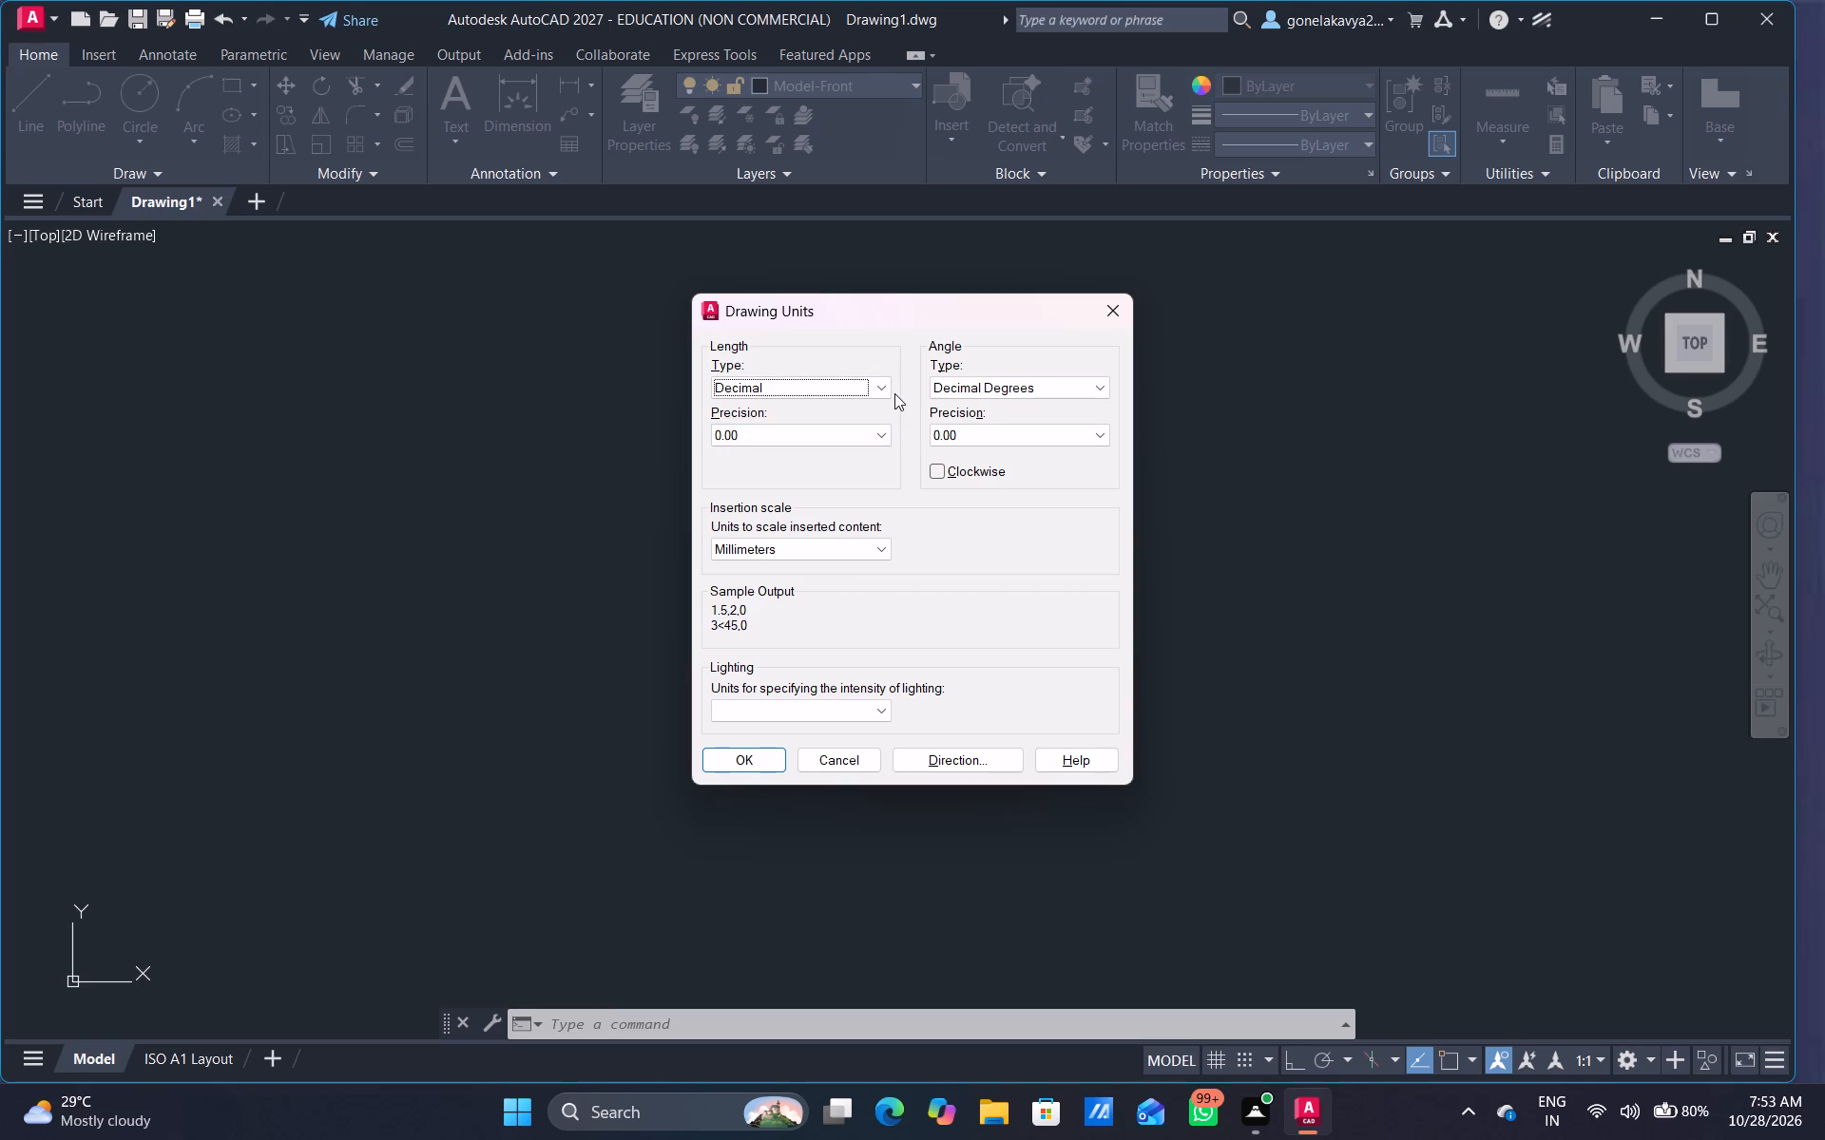
left_click(881, 391)
left_click(853, 434)
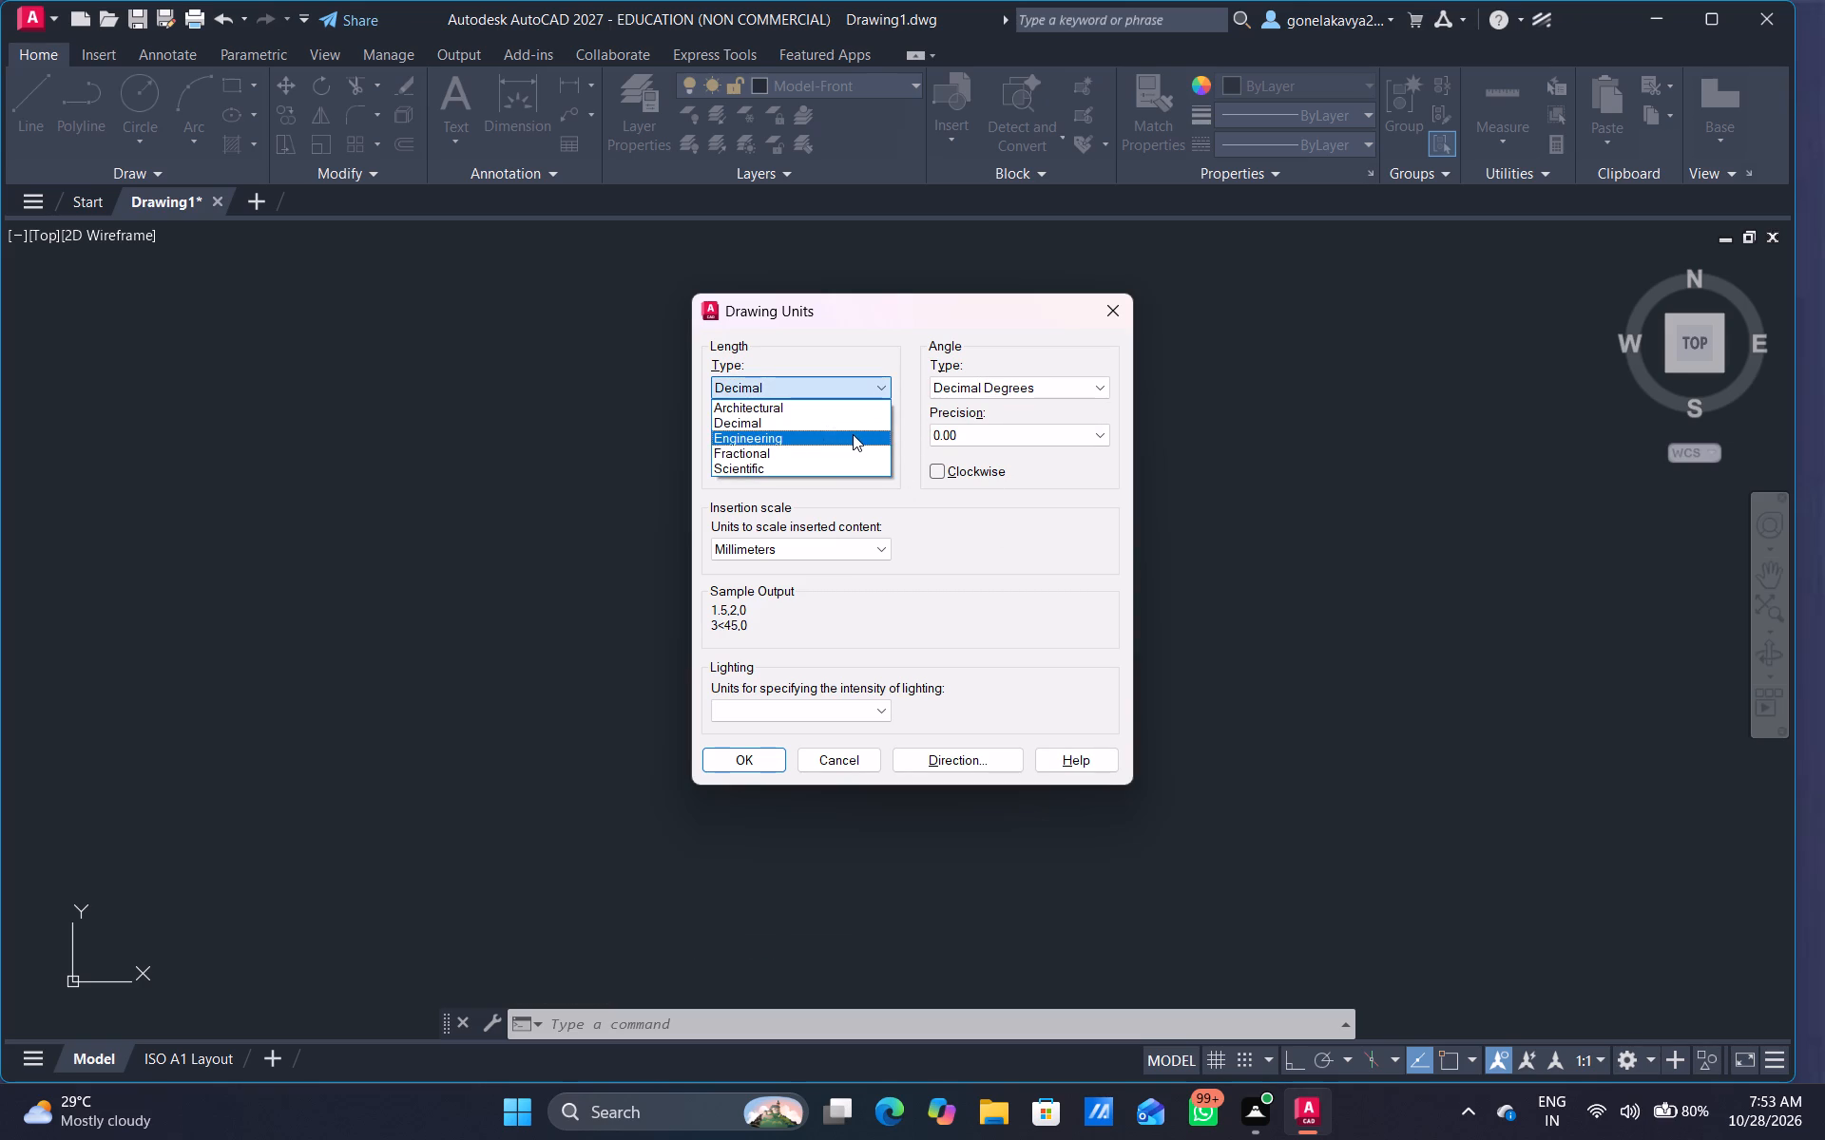
left_click(869, 428)
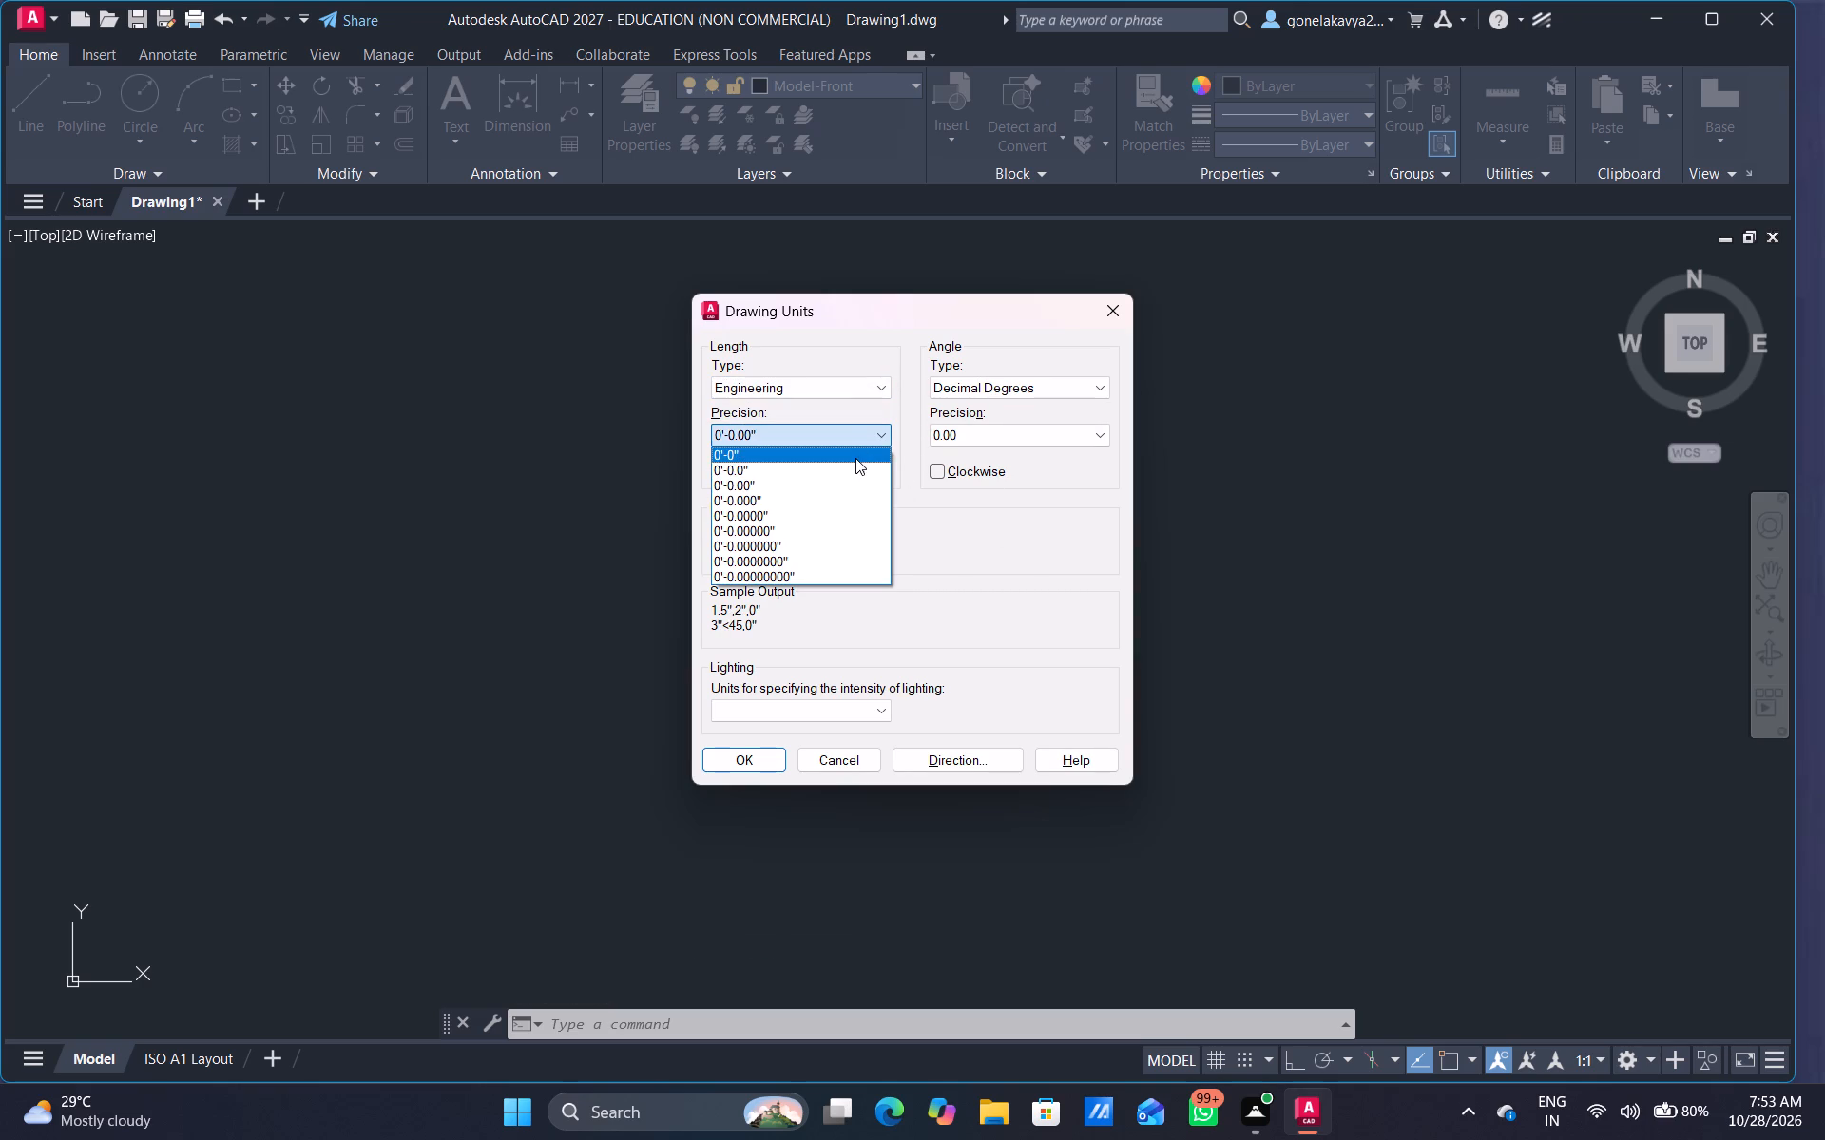
left_click(855, 459)
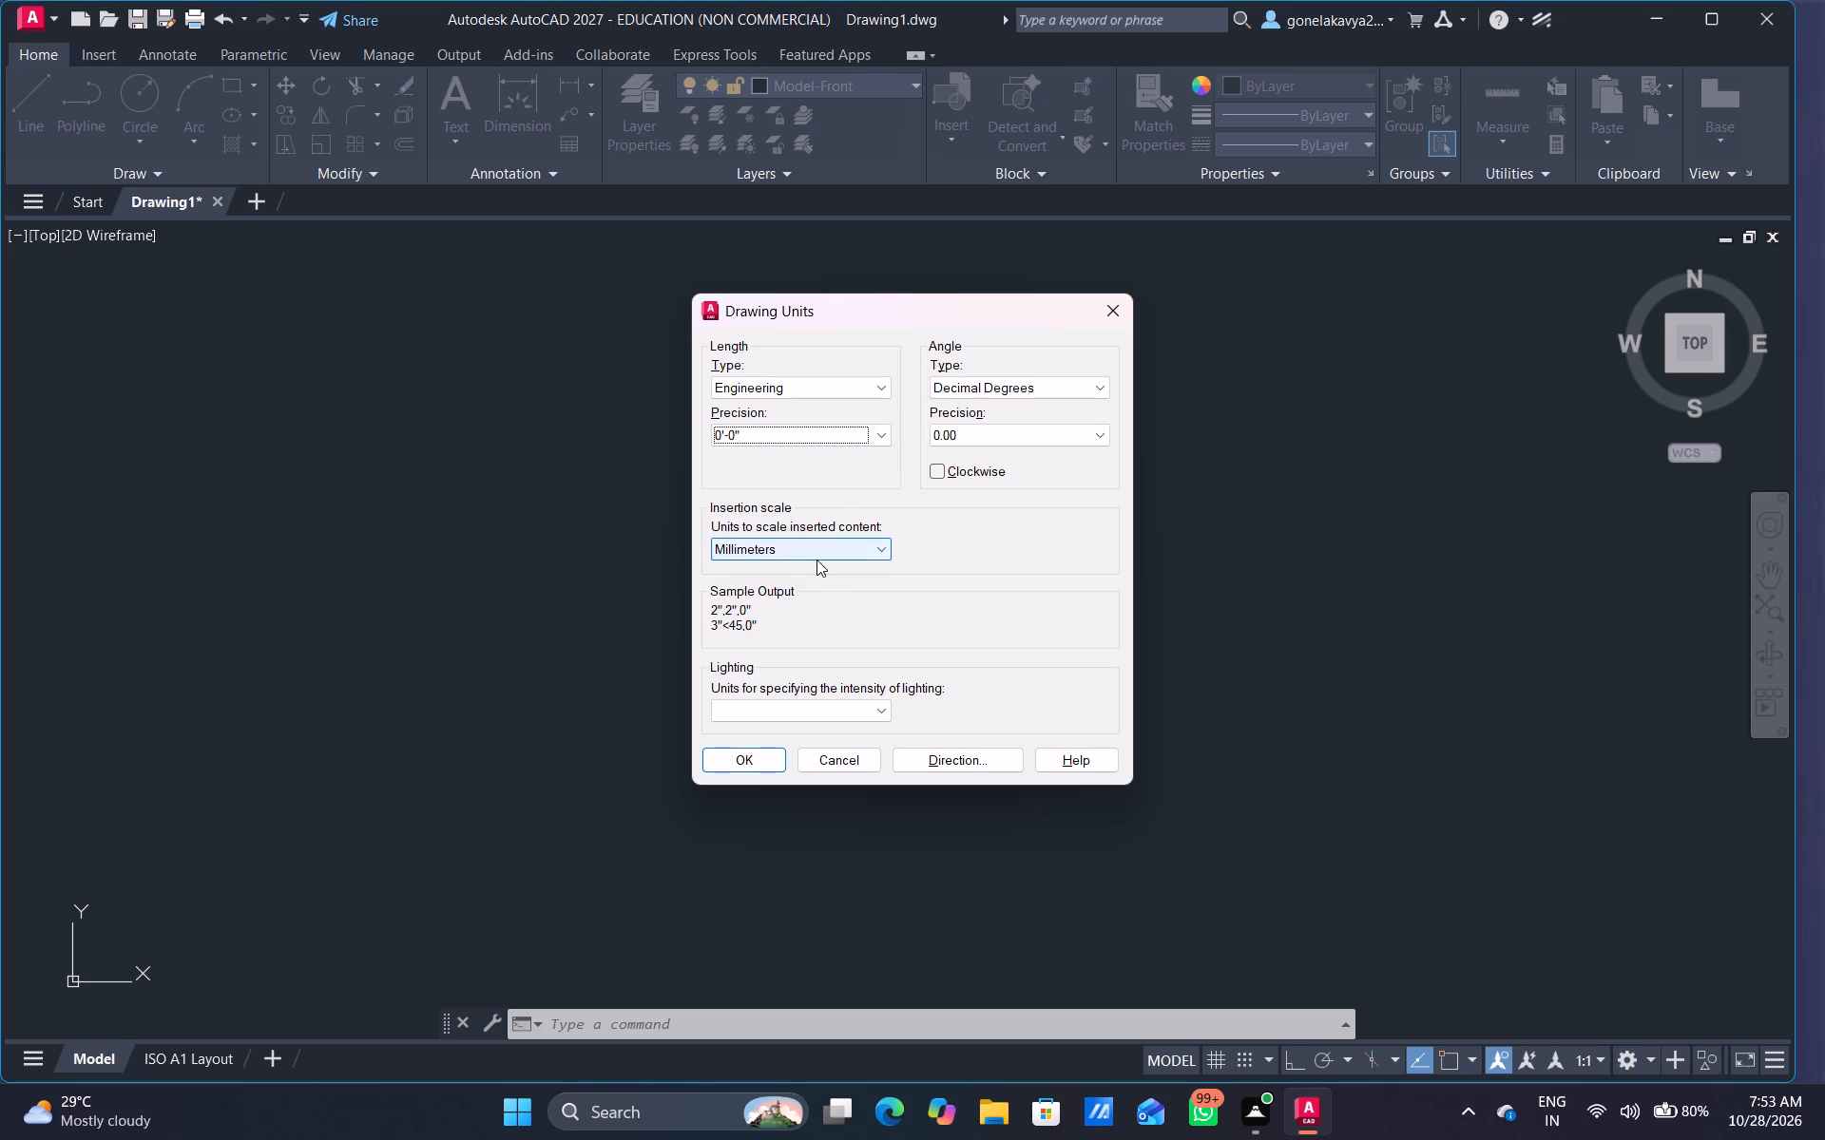
left_click_drag(872, 548, 847, 548)
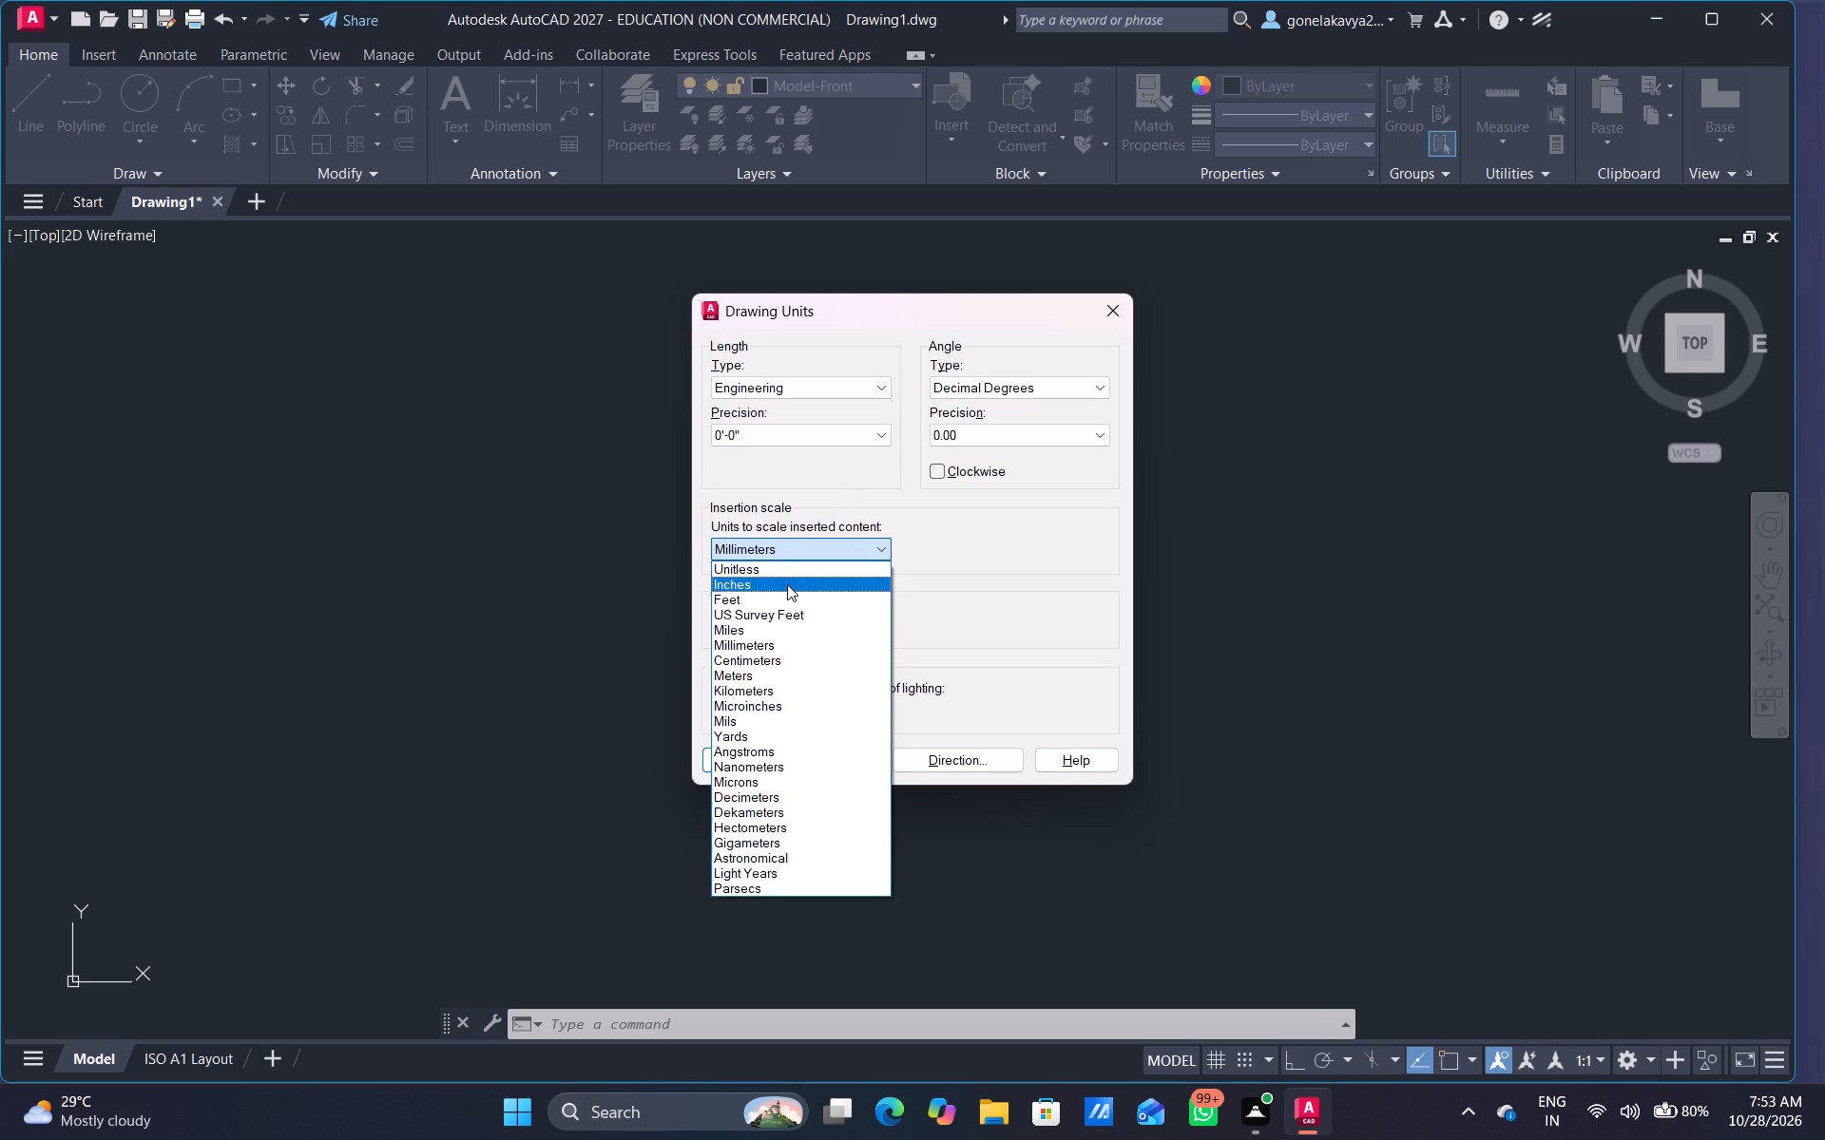
left_click(787, 584)
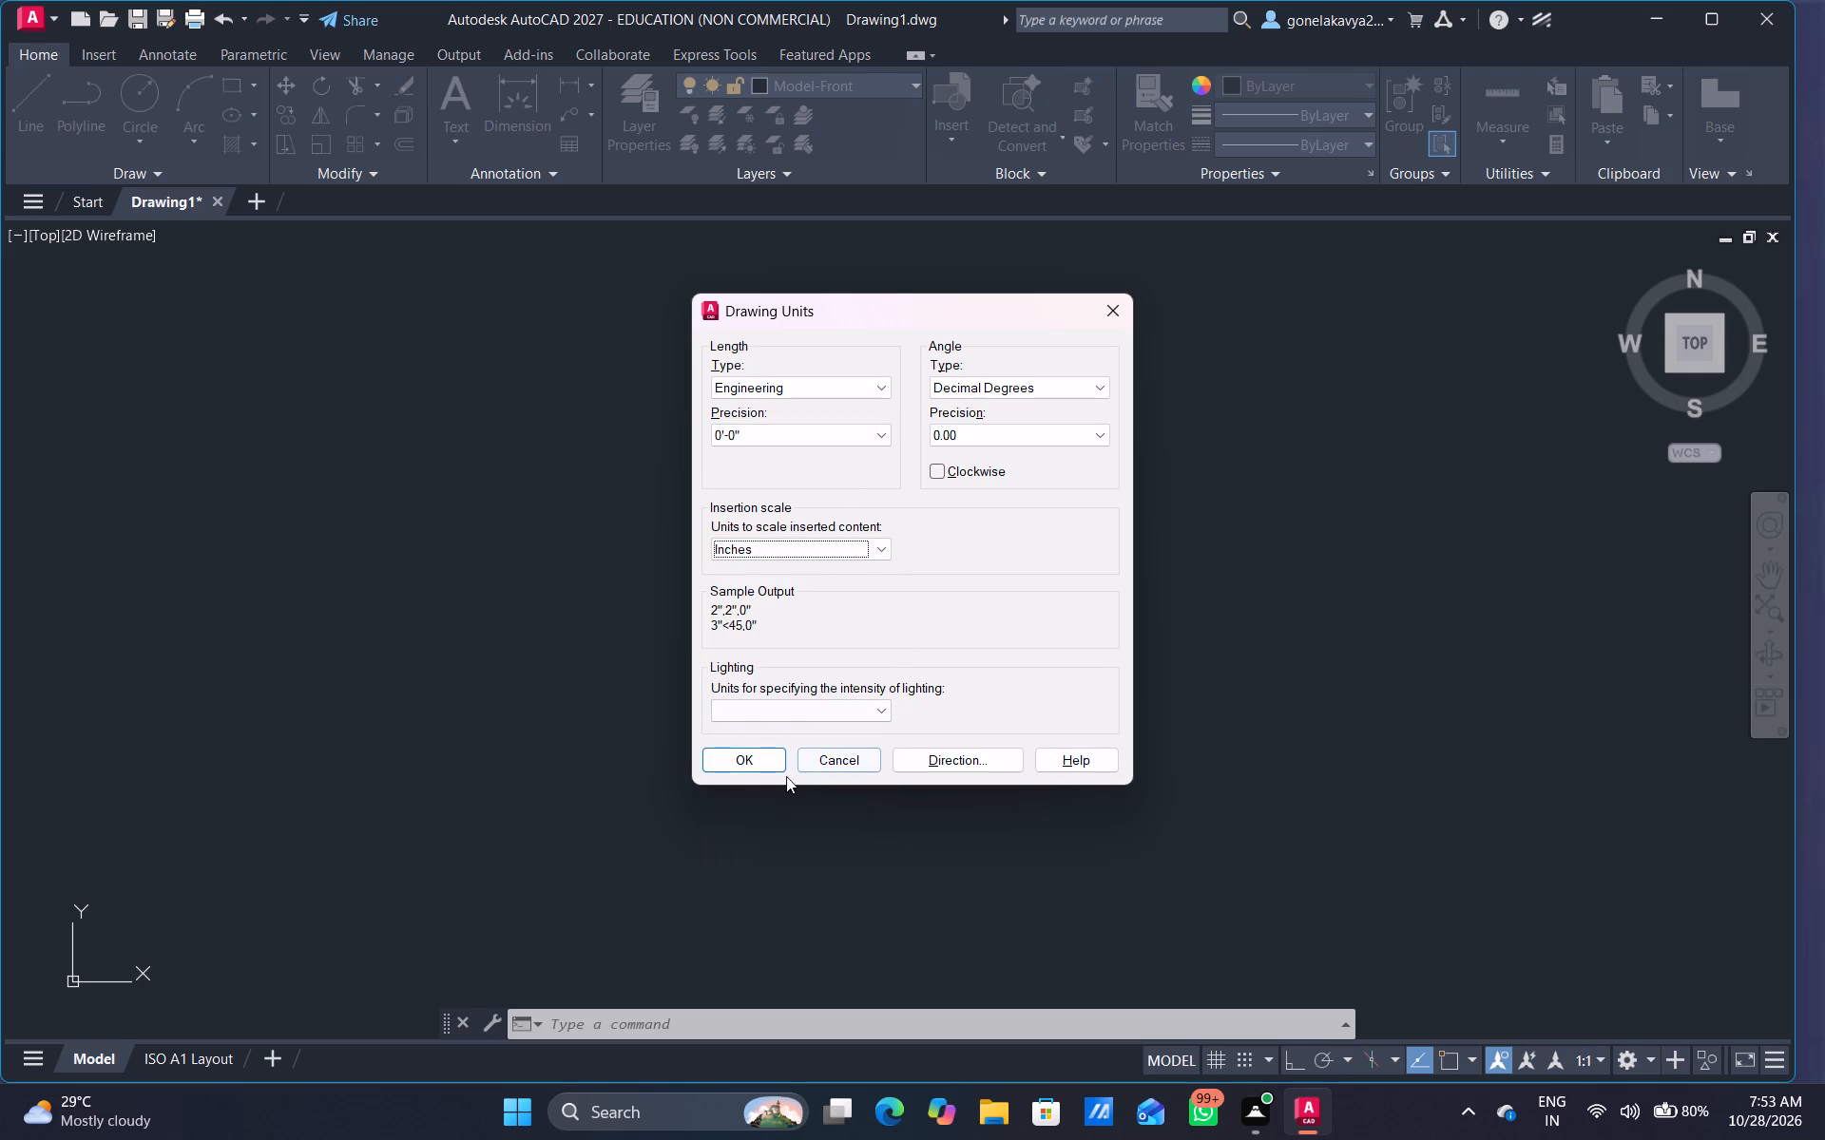
left_click(765, 756)
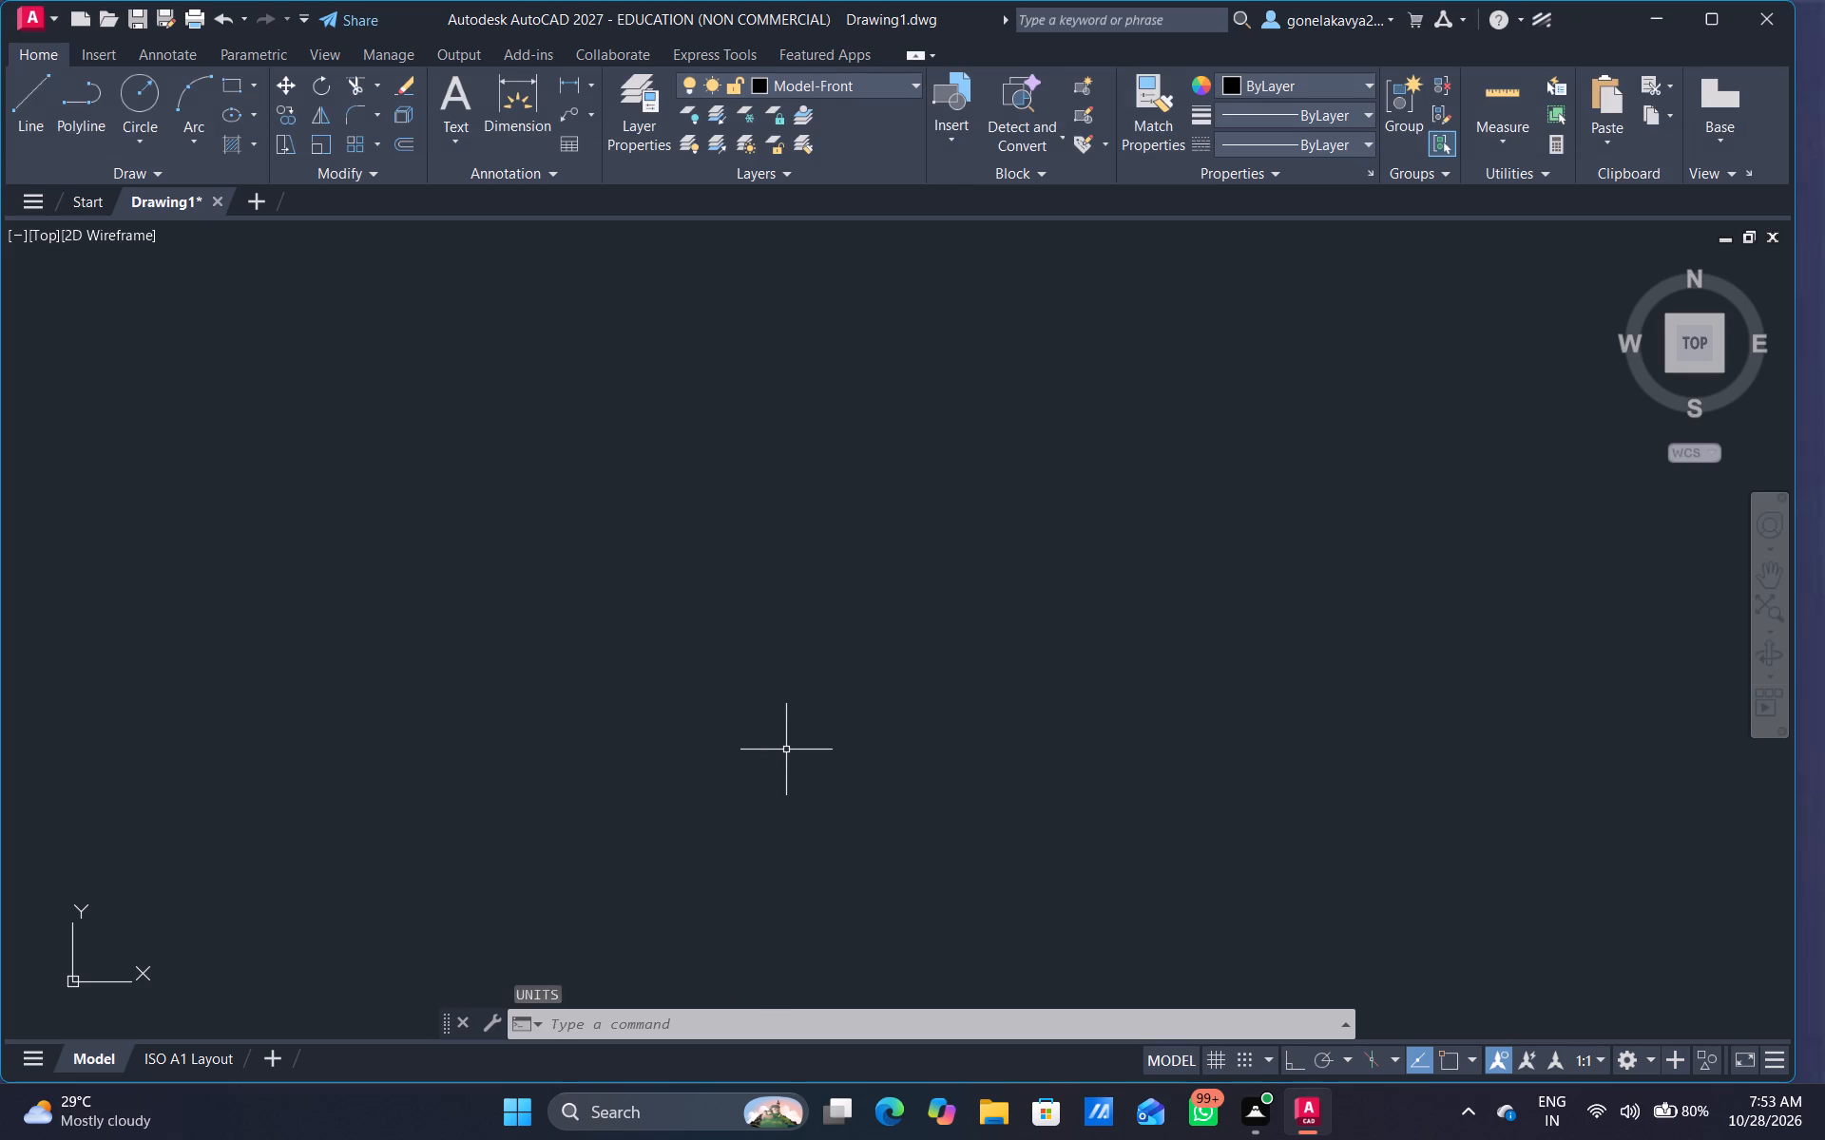
Modify the ISO-25 style overrides so the primary linear dimension units use Engineering format with 0'-0" precision.
key("d")
key("Return")
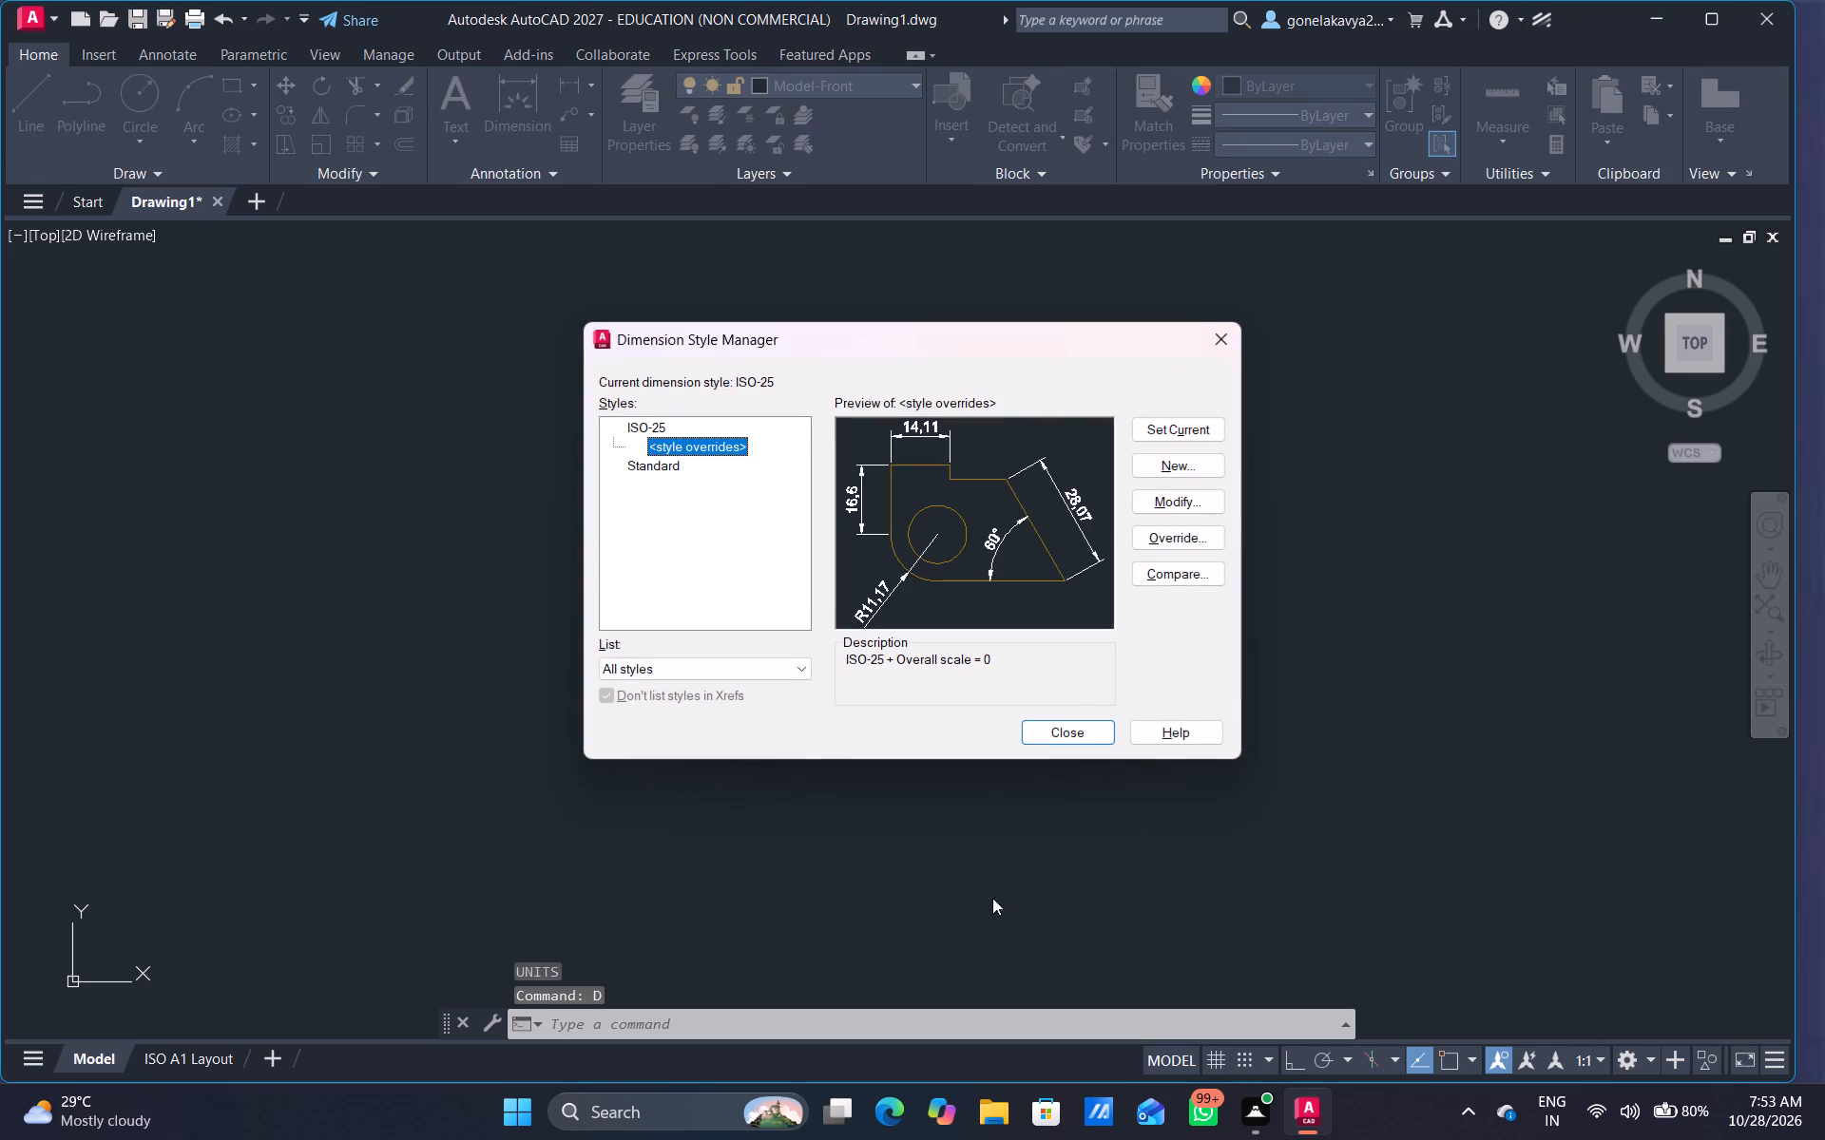
left_click(1181, 493)
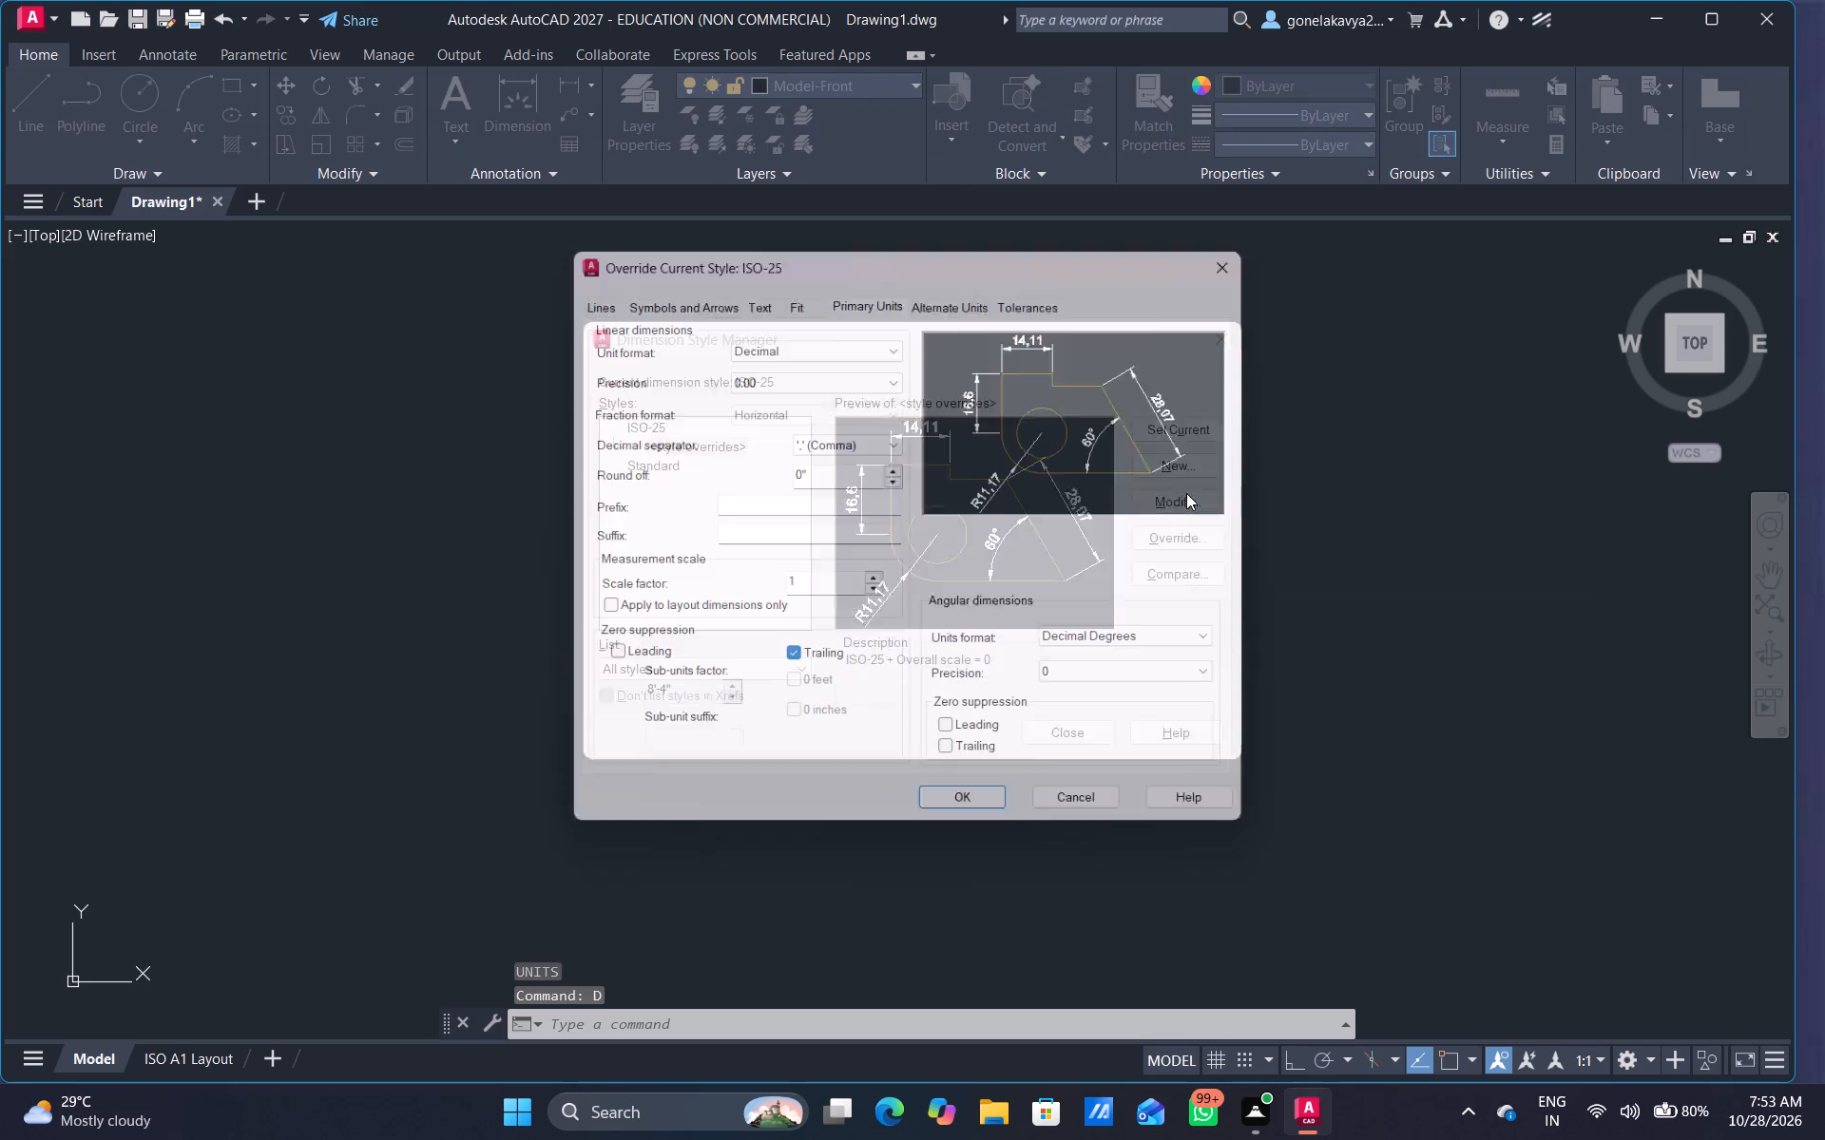
left_click(844, 330)
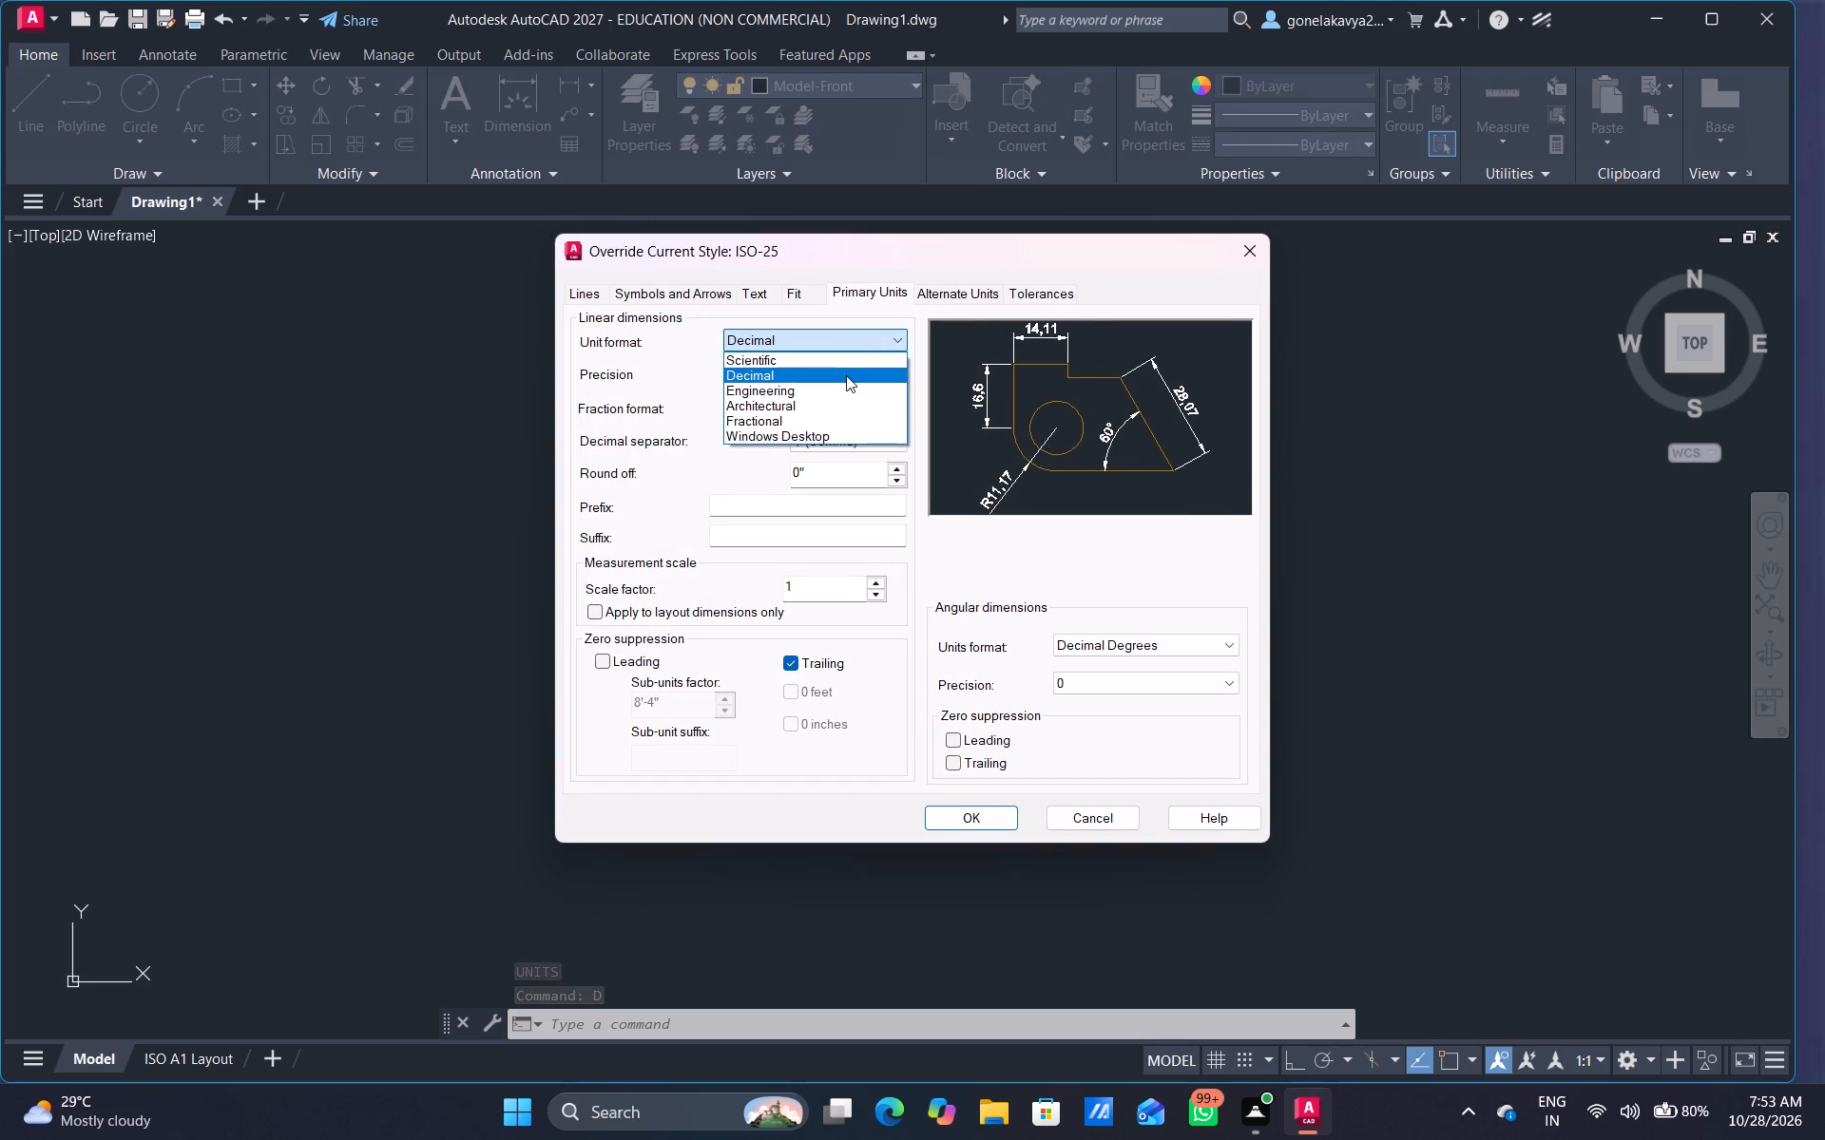
left_click(842, 385)
left_click(840, 379)
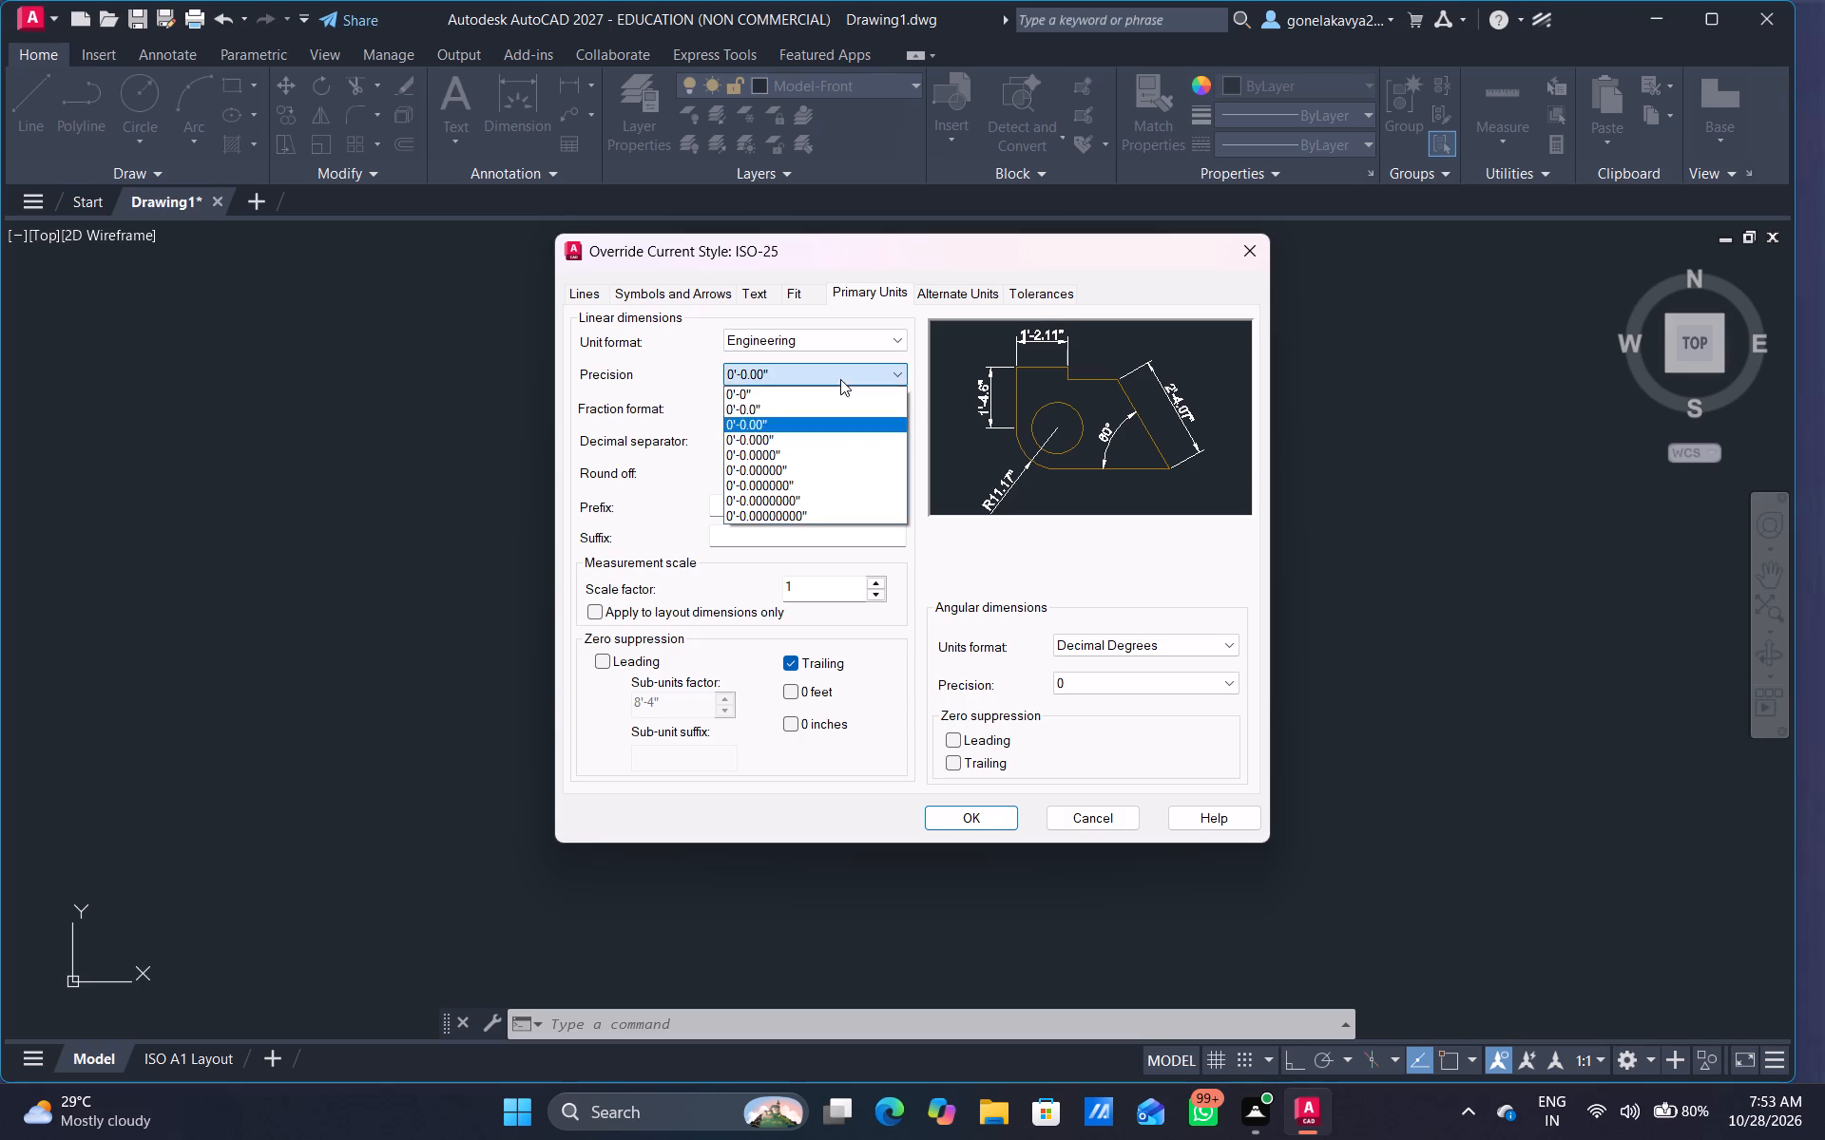
left_click(815, 392)
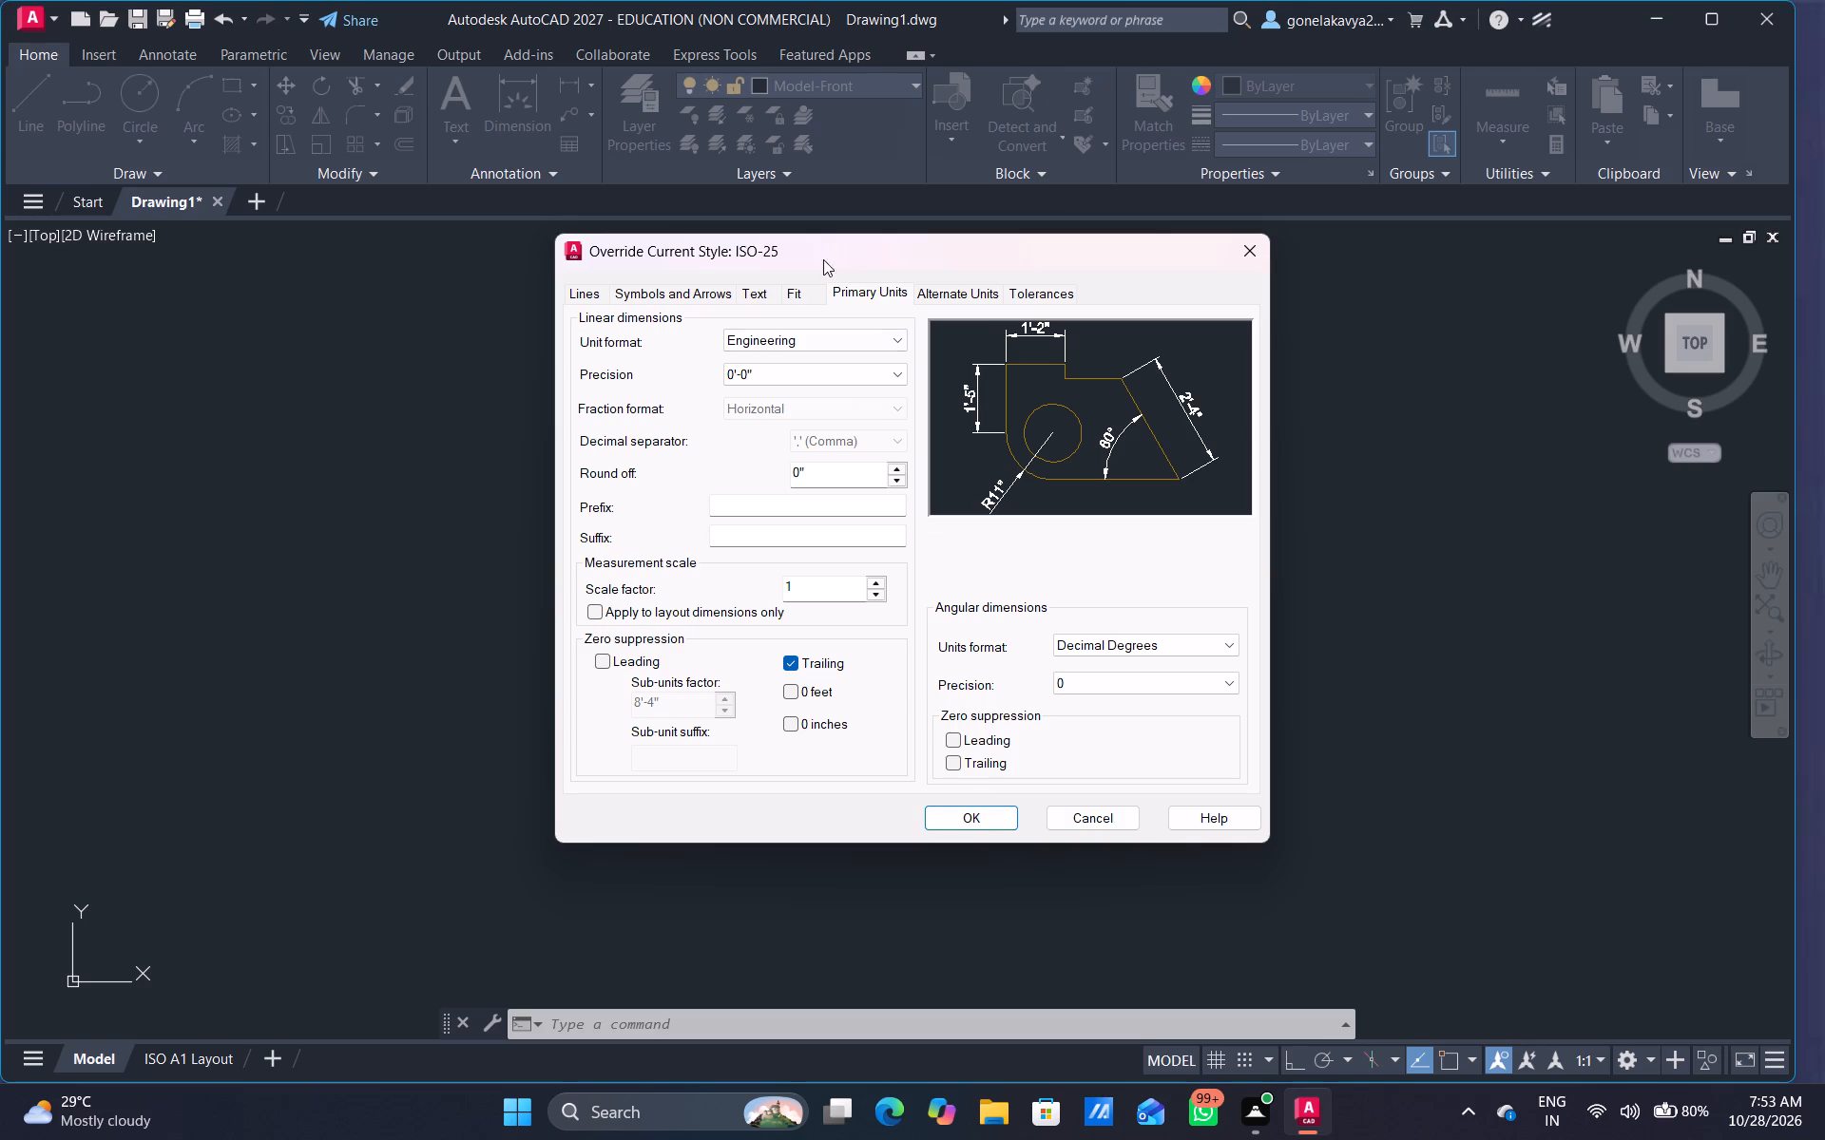
Set the dimension text height to 1, apply it and make the ISO-25 style overrides current.
left_click(767, 289)
left_click_drag(858, 451, 859, 451)
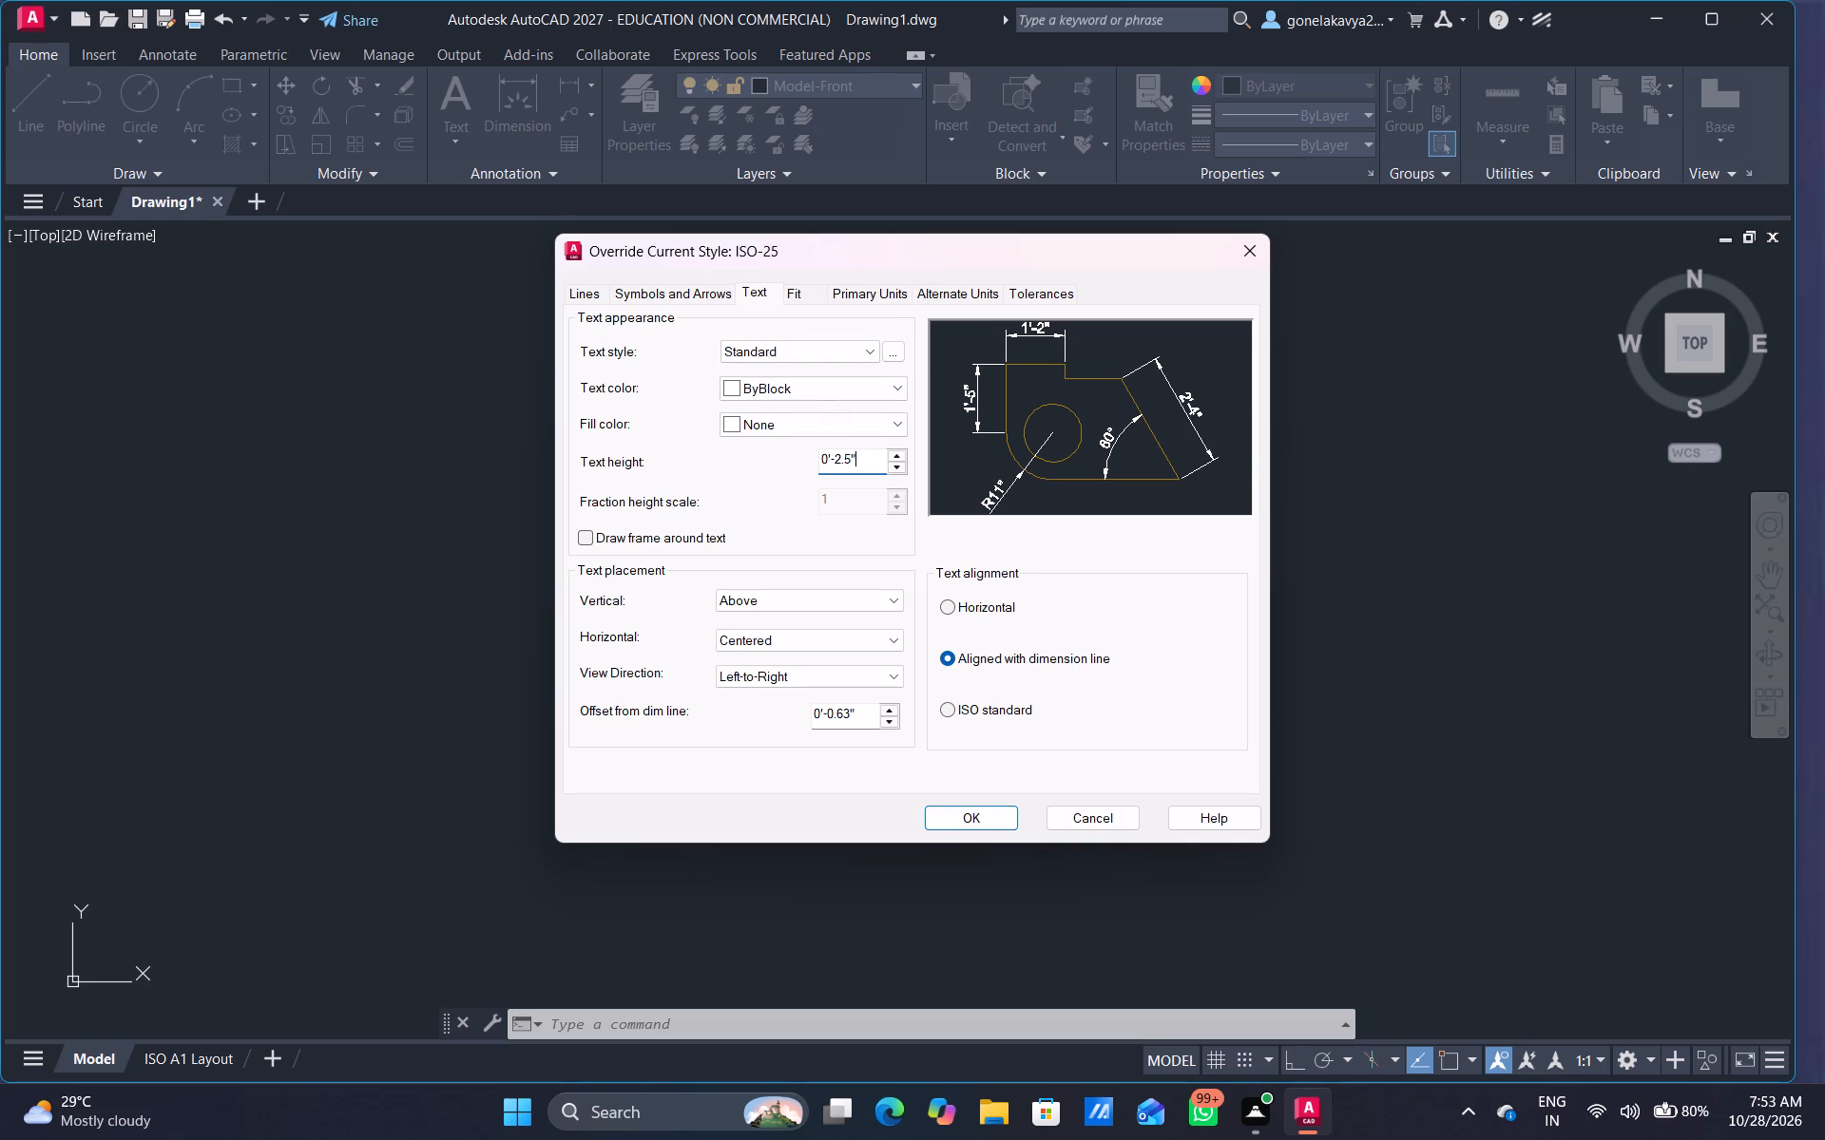
left_click_drag(859, 451, 814, 453)
key("BackSpace")
key("1")
left_click(950, 807)
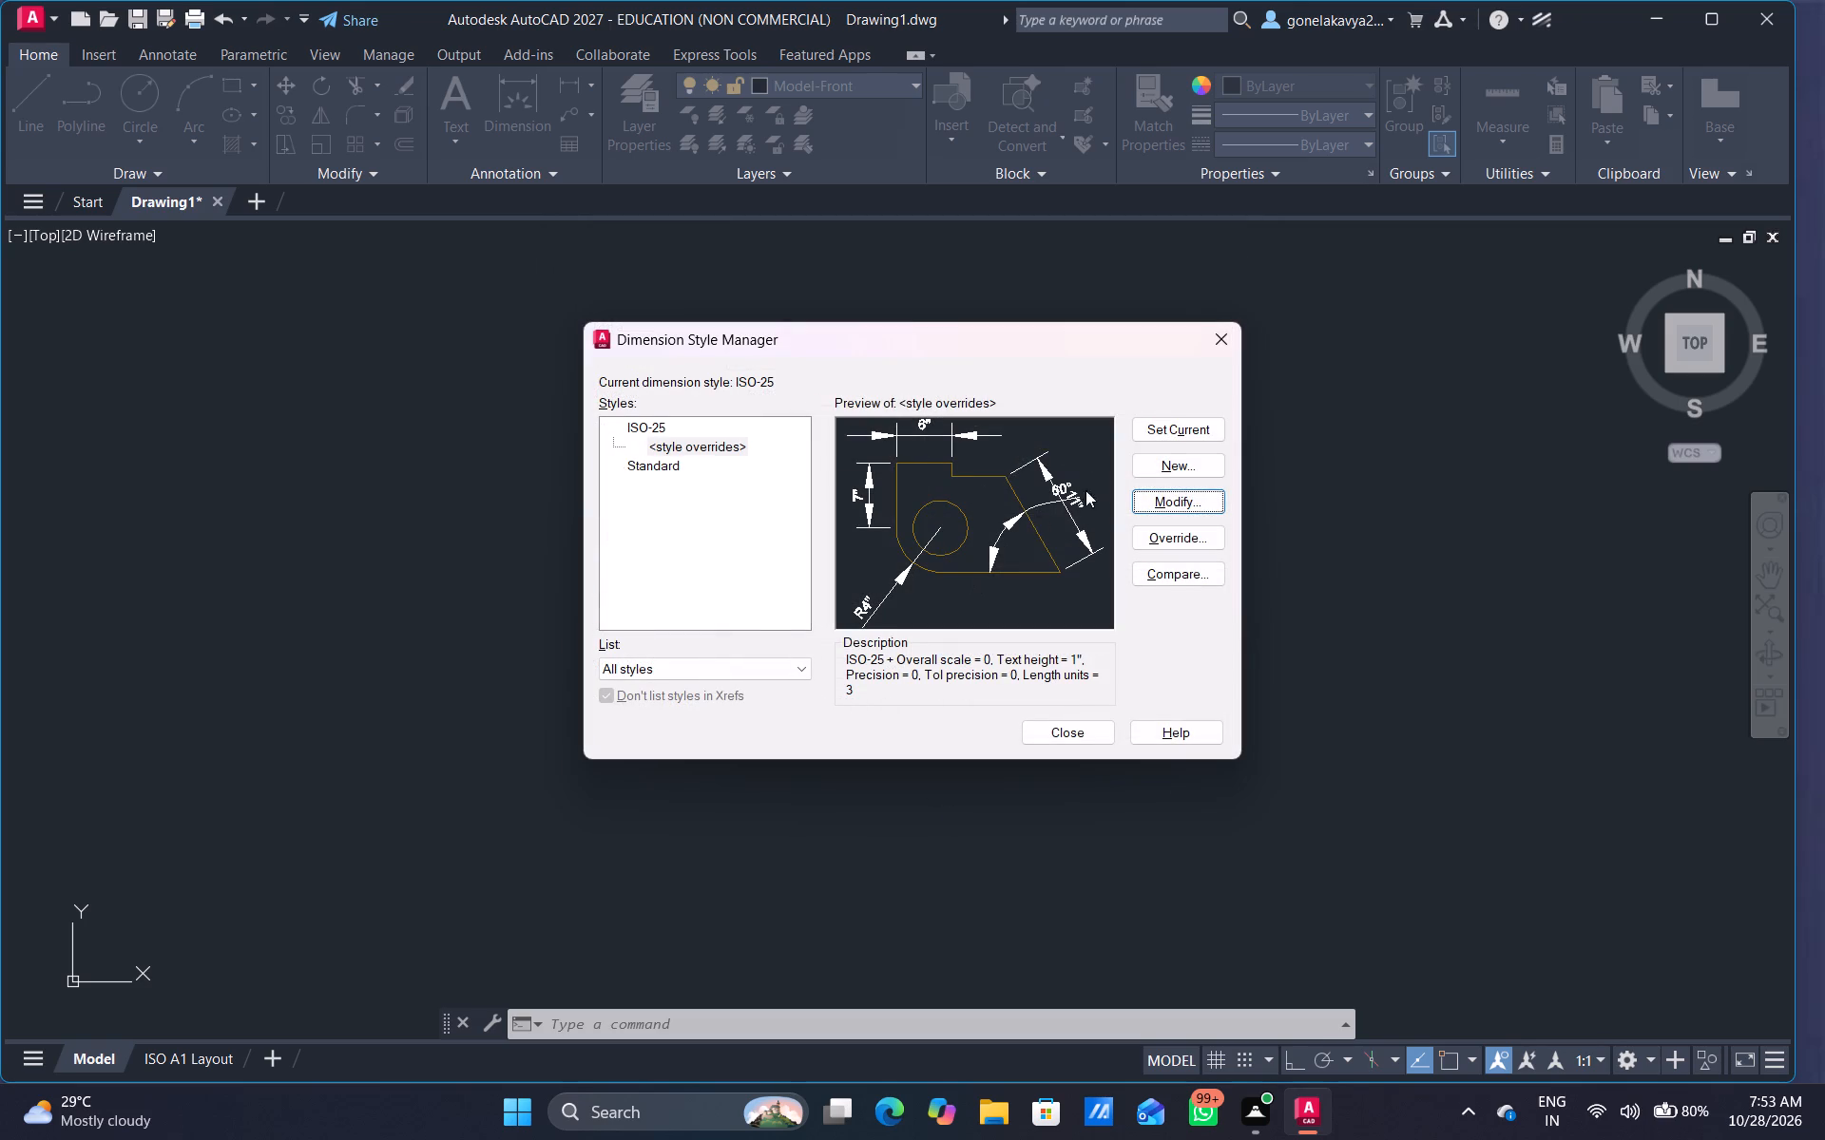
left_click(1172, 434)
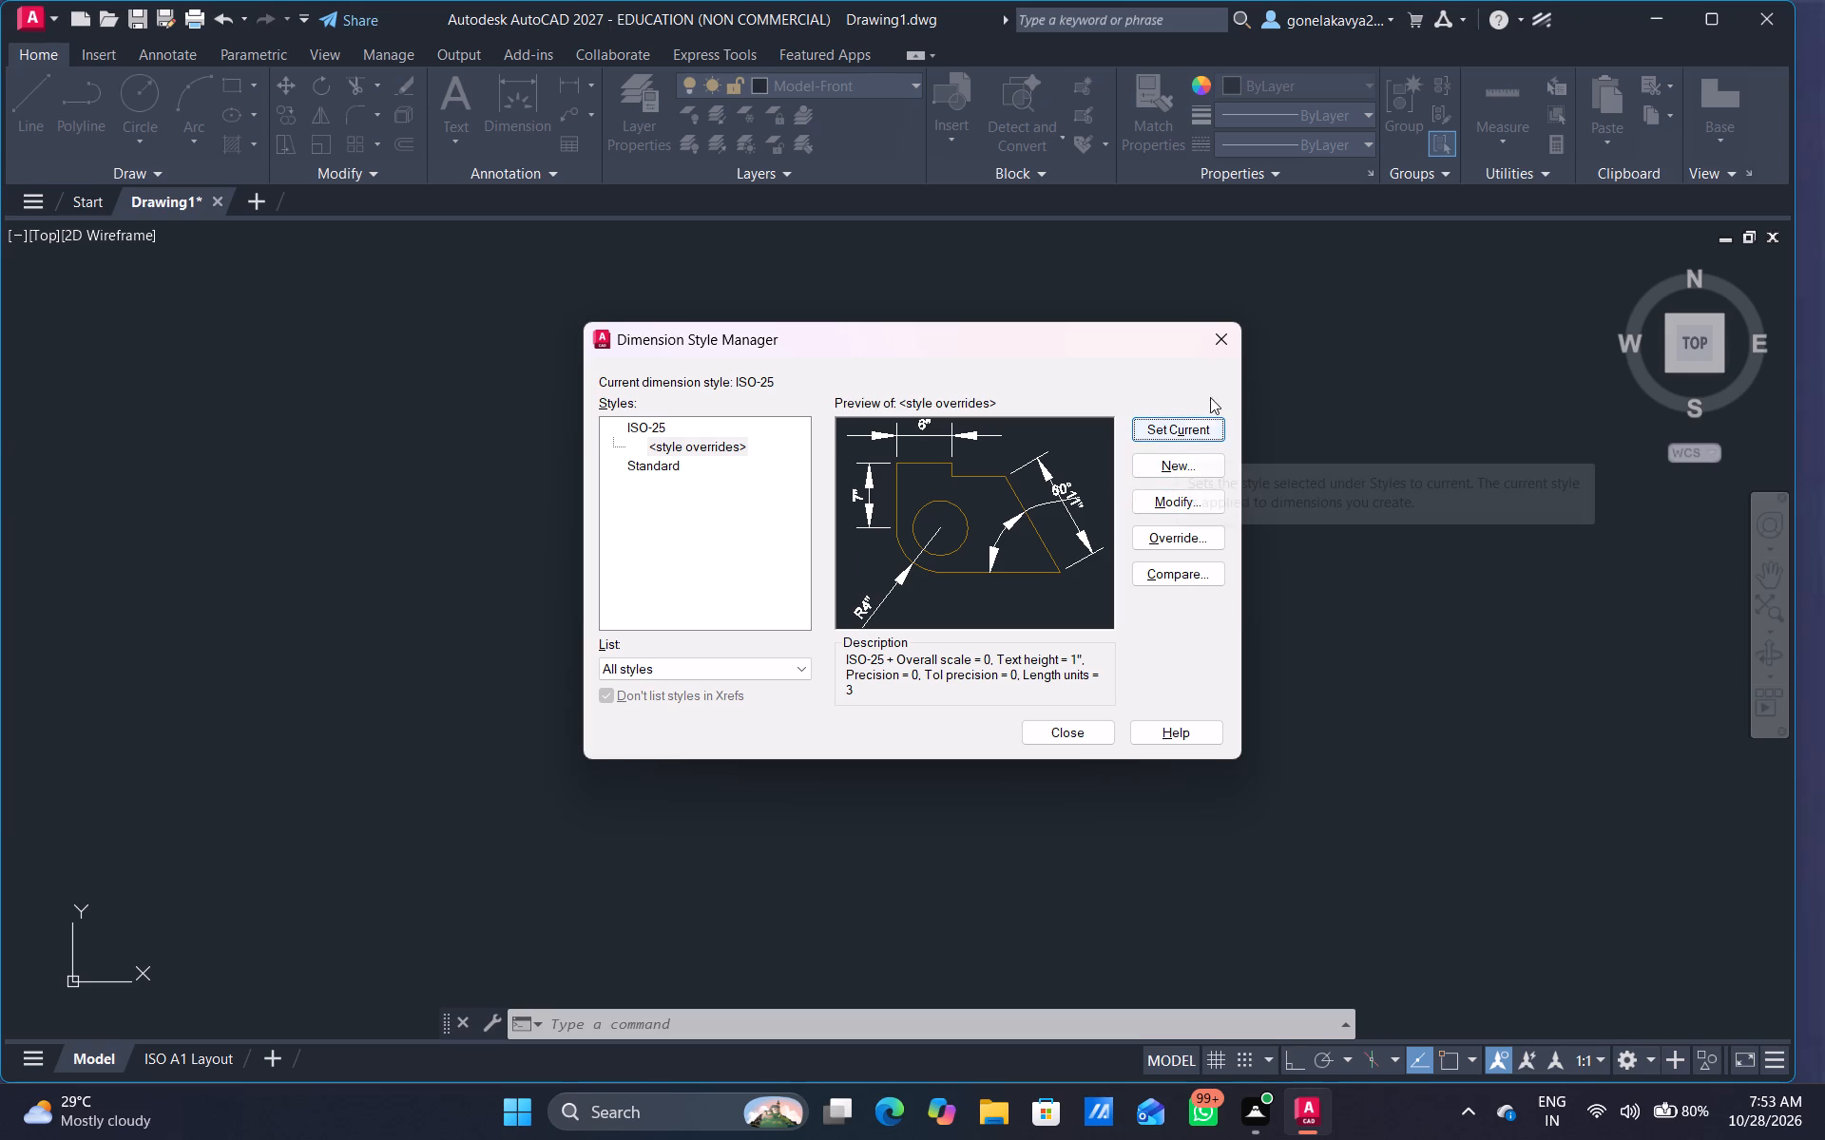
left_click(1074, 726)
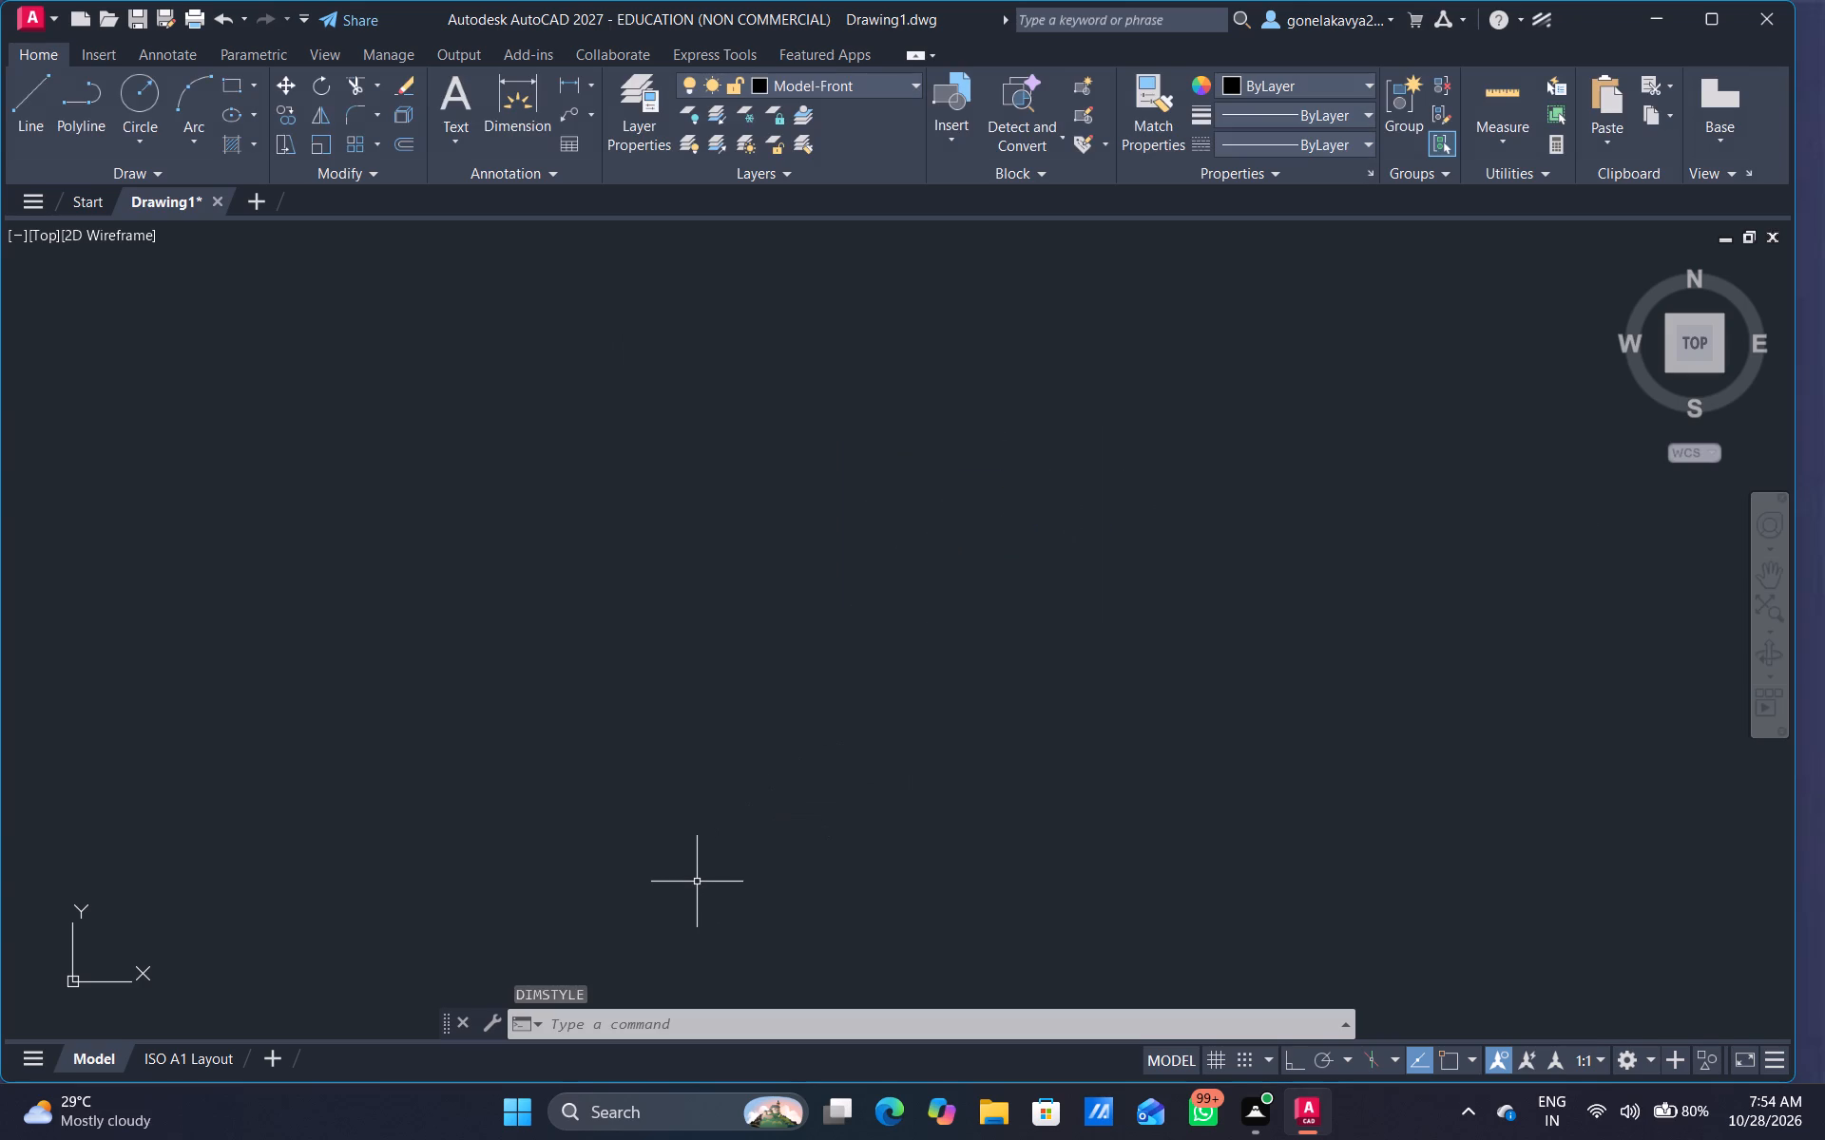
With Ortho on, draw a closed rectangular outline from lines, 40' wide and 60' high, starting upward from its lower-left corner.
key("l")
key("Return")
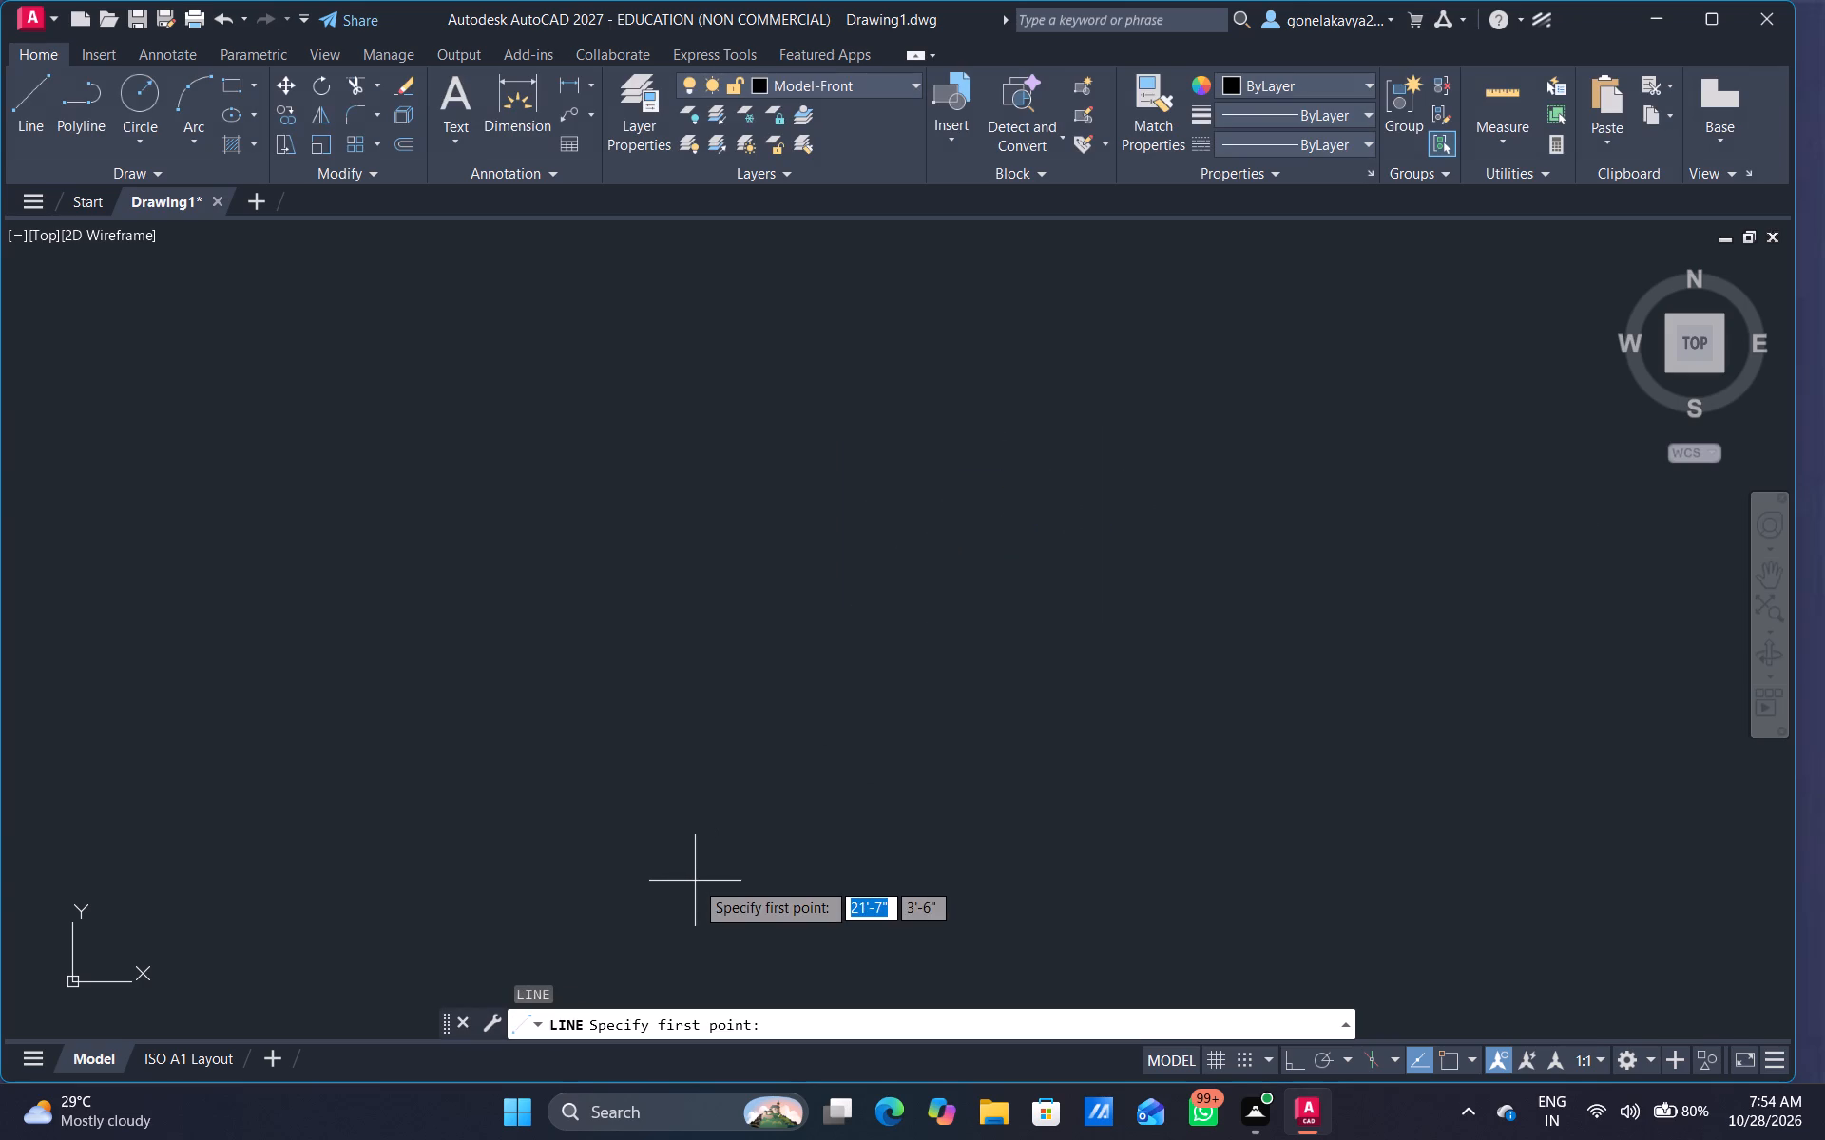
left_click(1294, 1047)
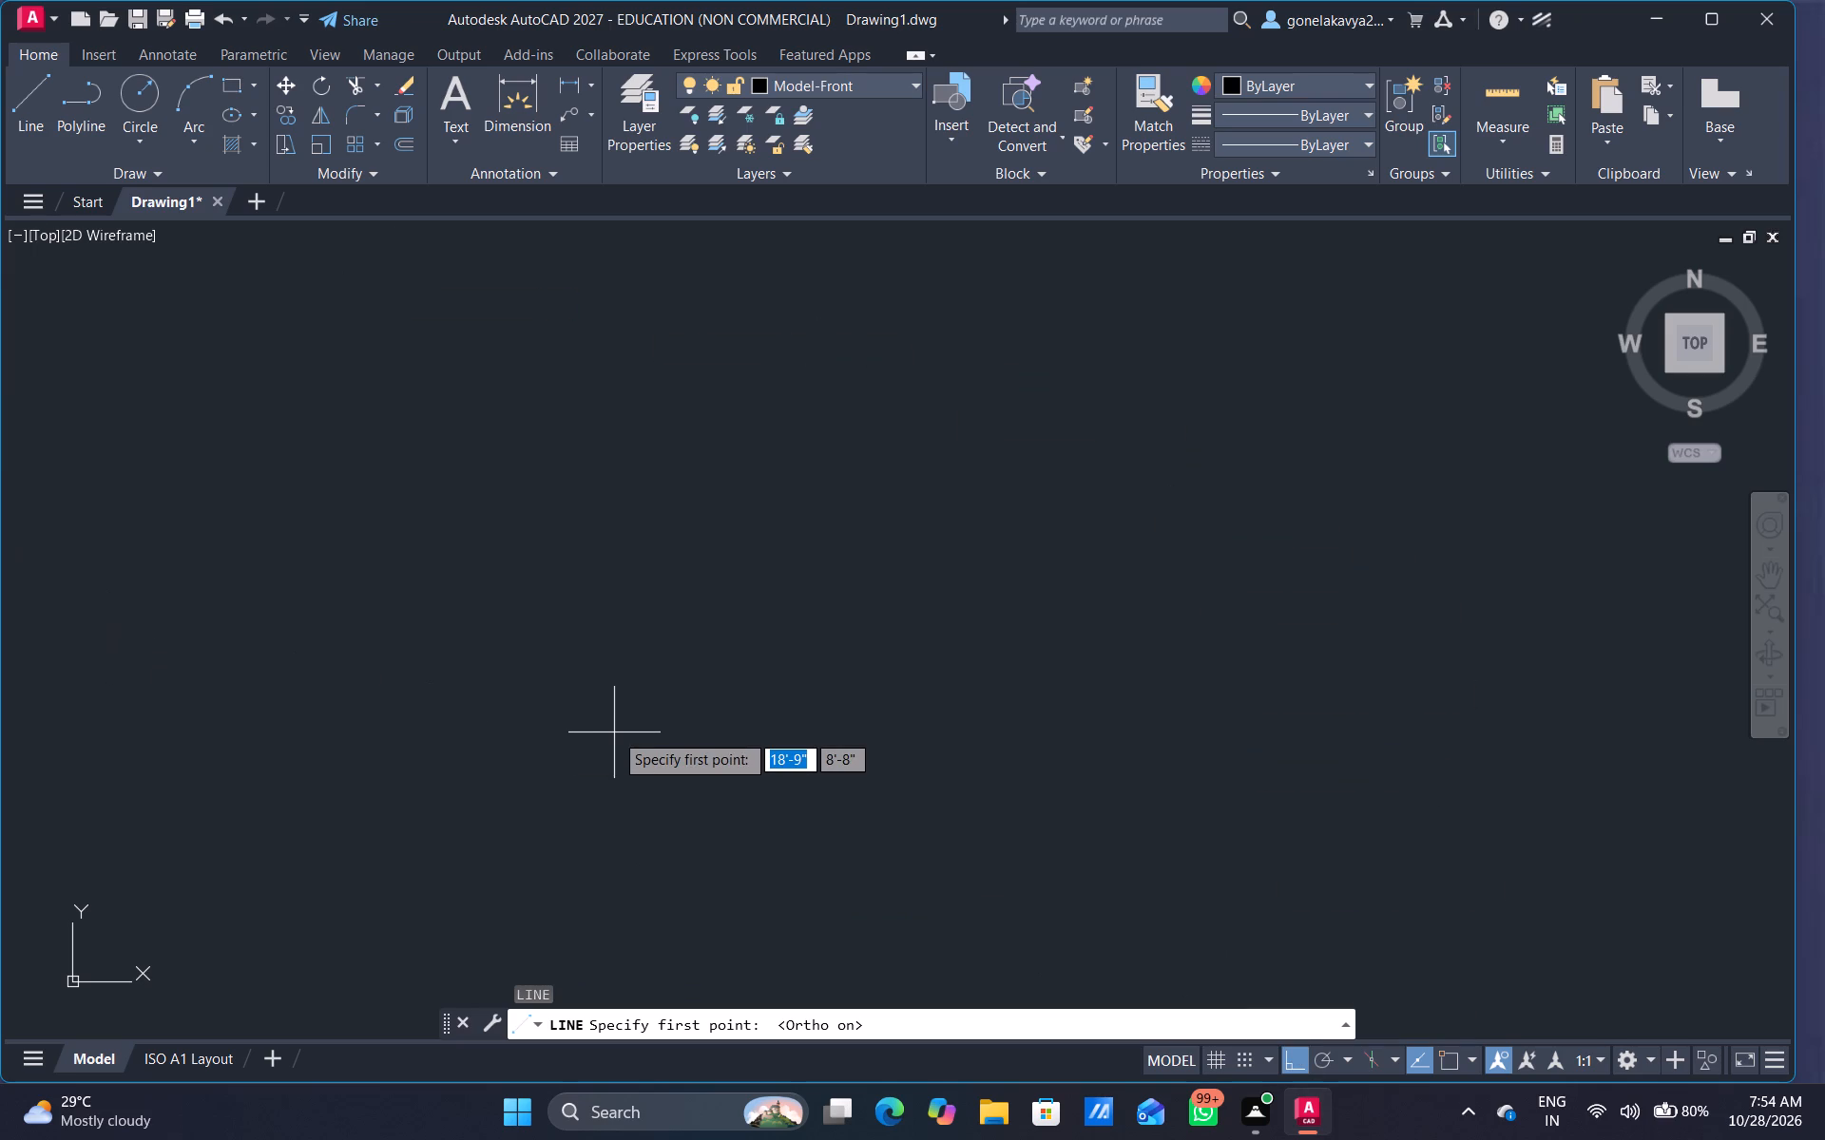
left_click(609, 819)
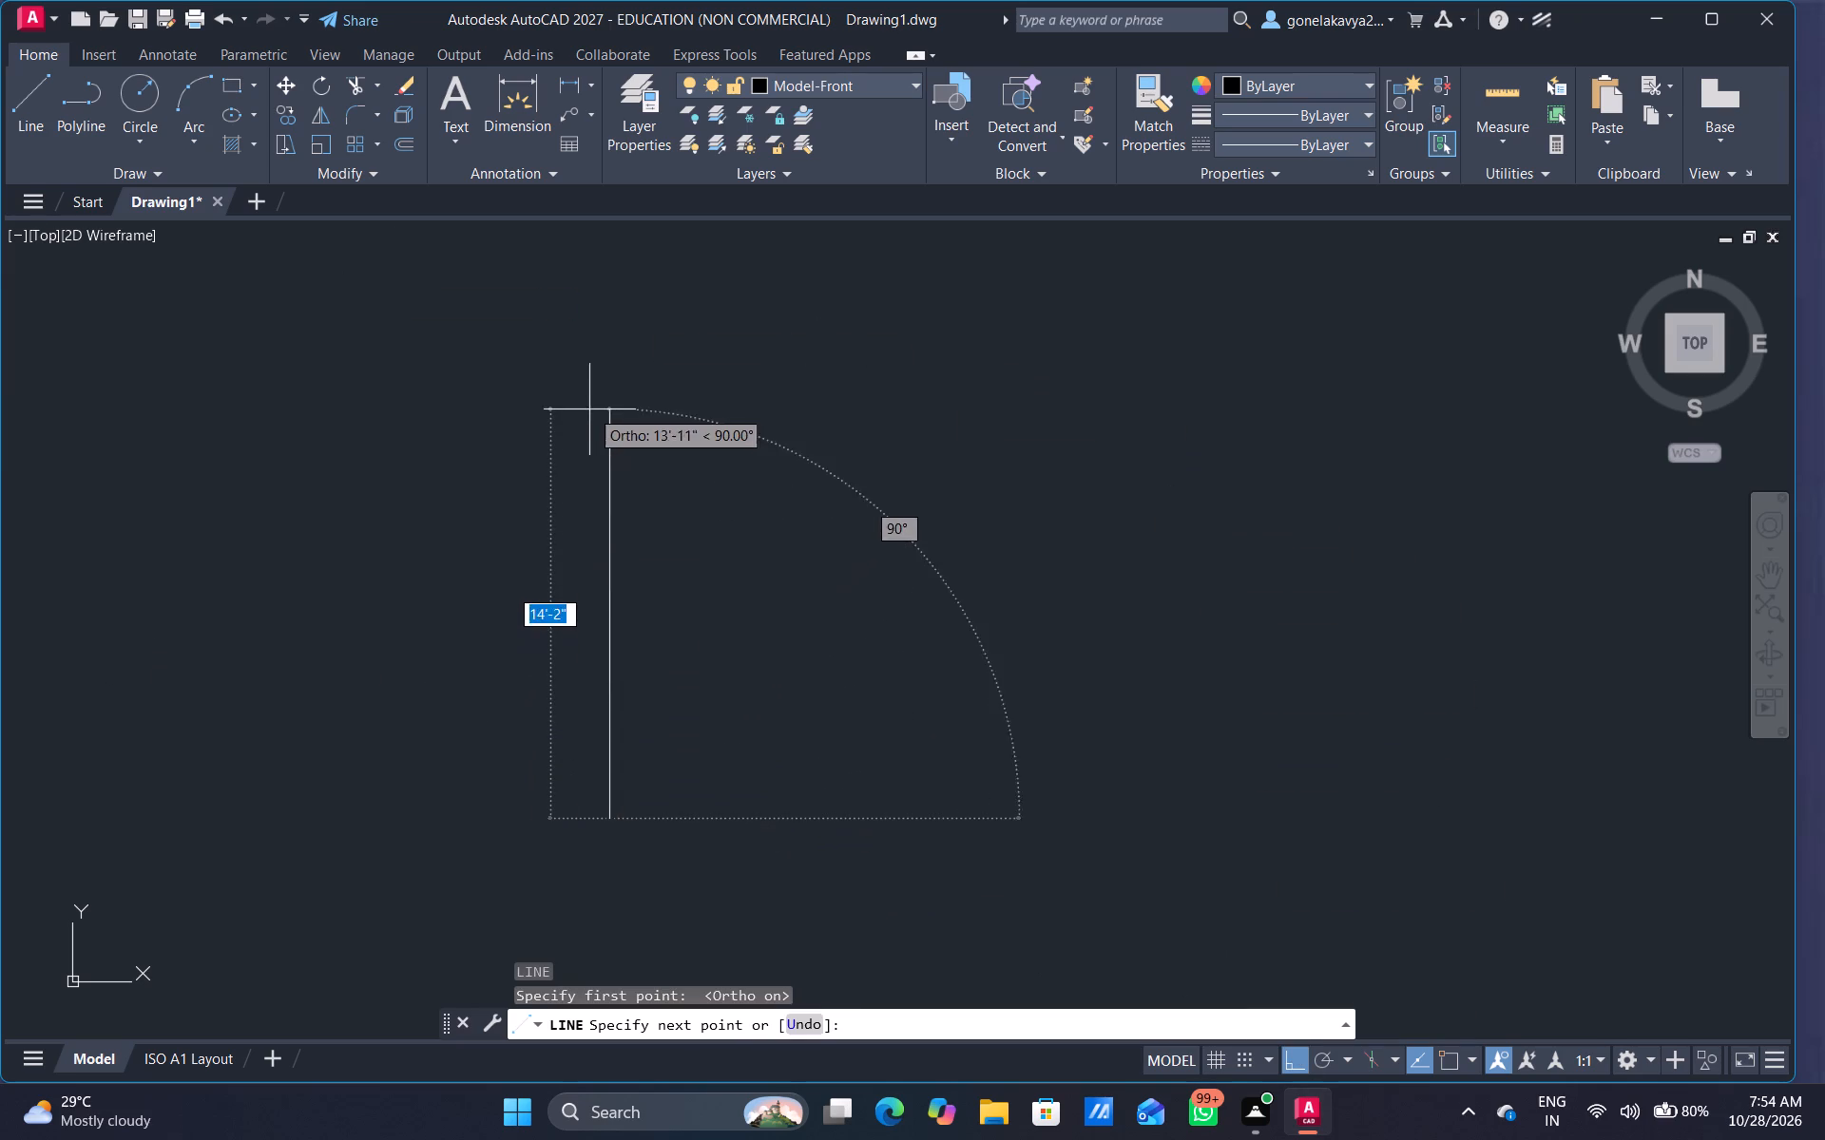
type("60'")
key("Return")
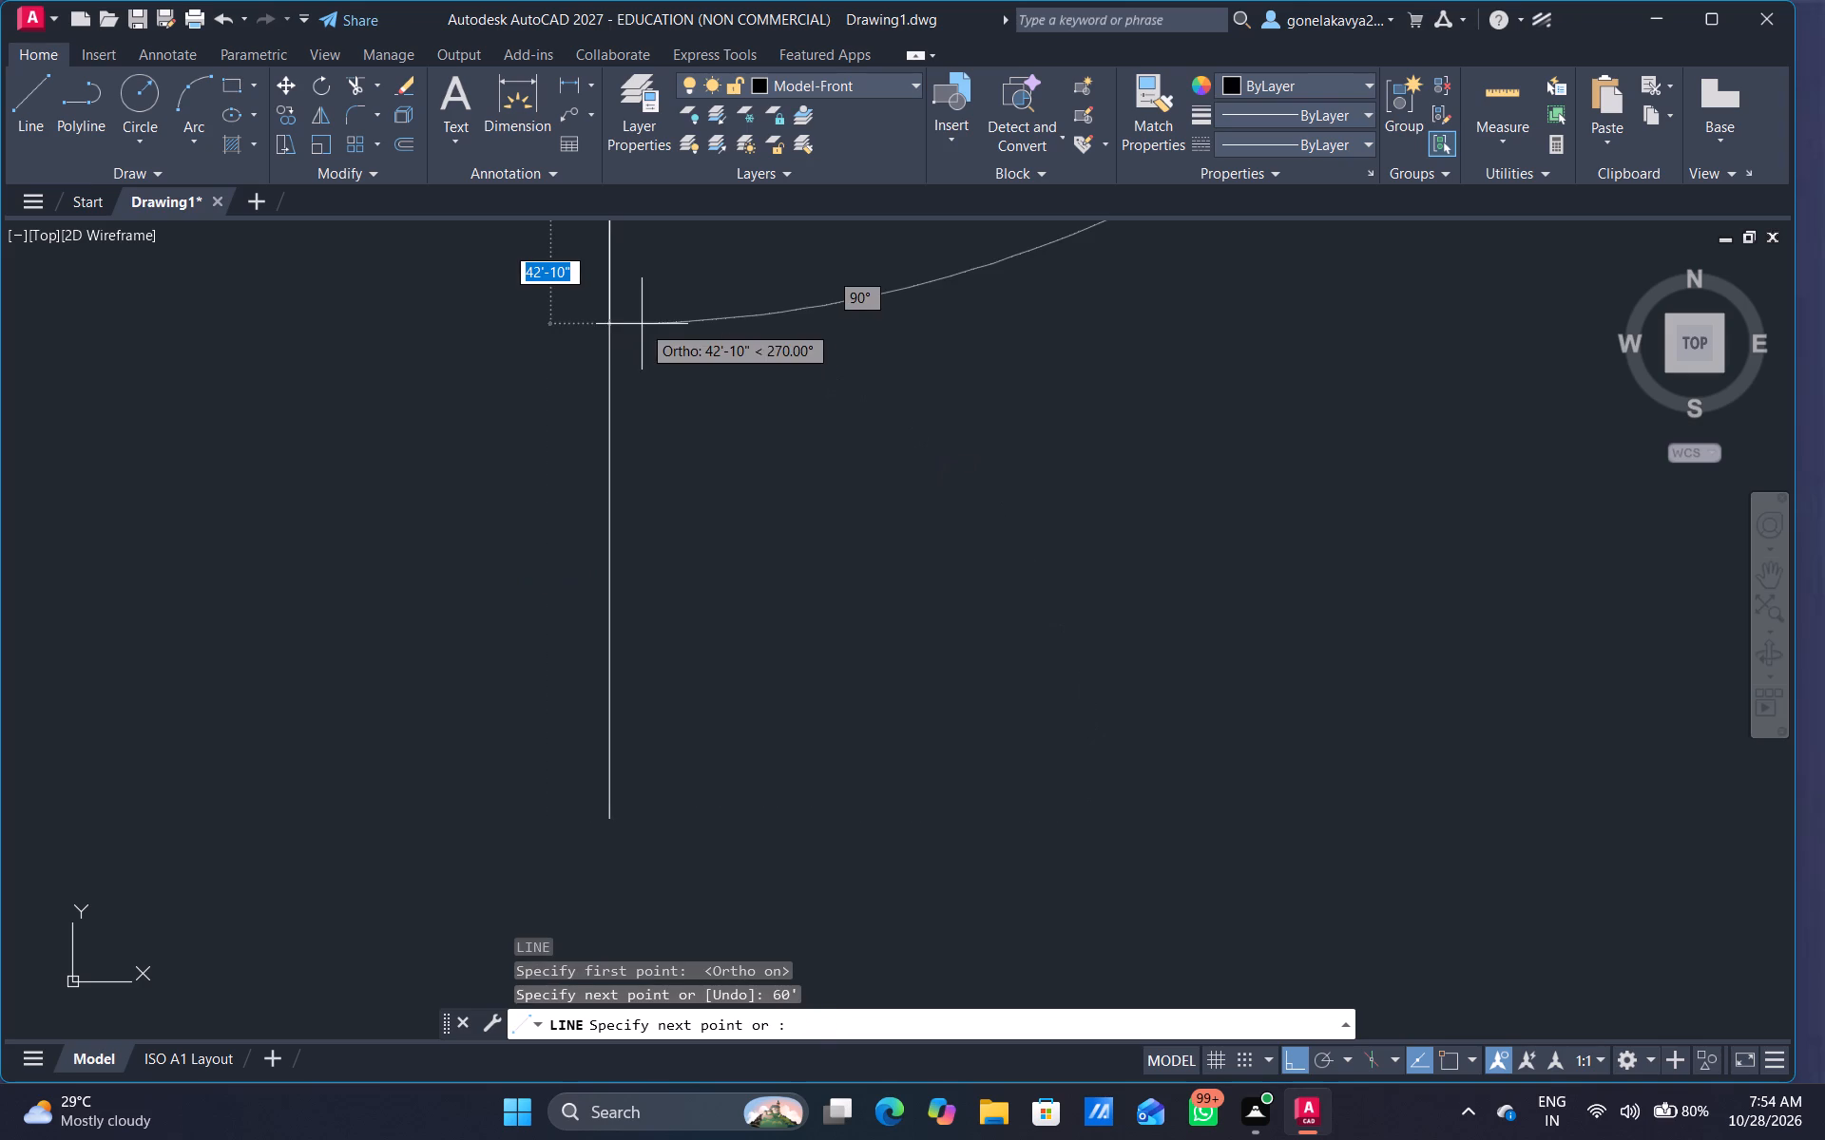
scroll(1141, 419, "down", 4)
middle_click_drag(1153, 427, 725, 667)
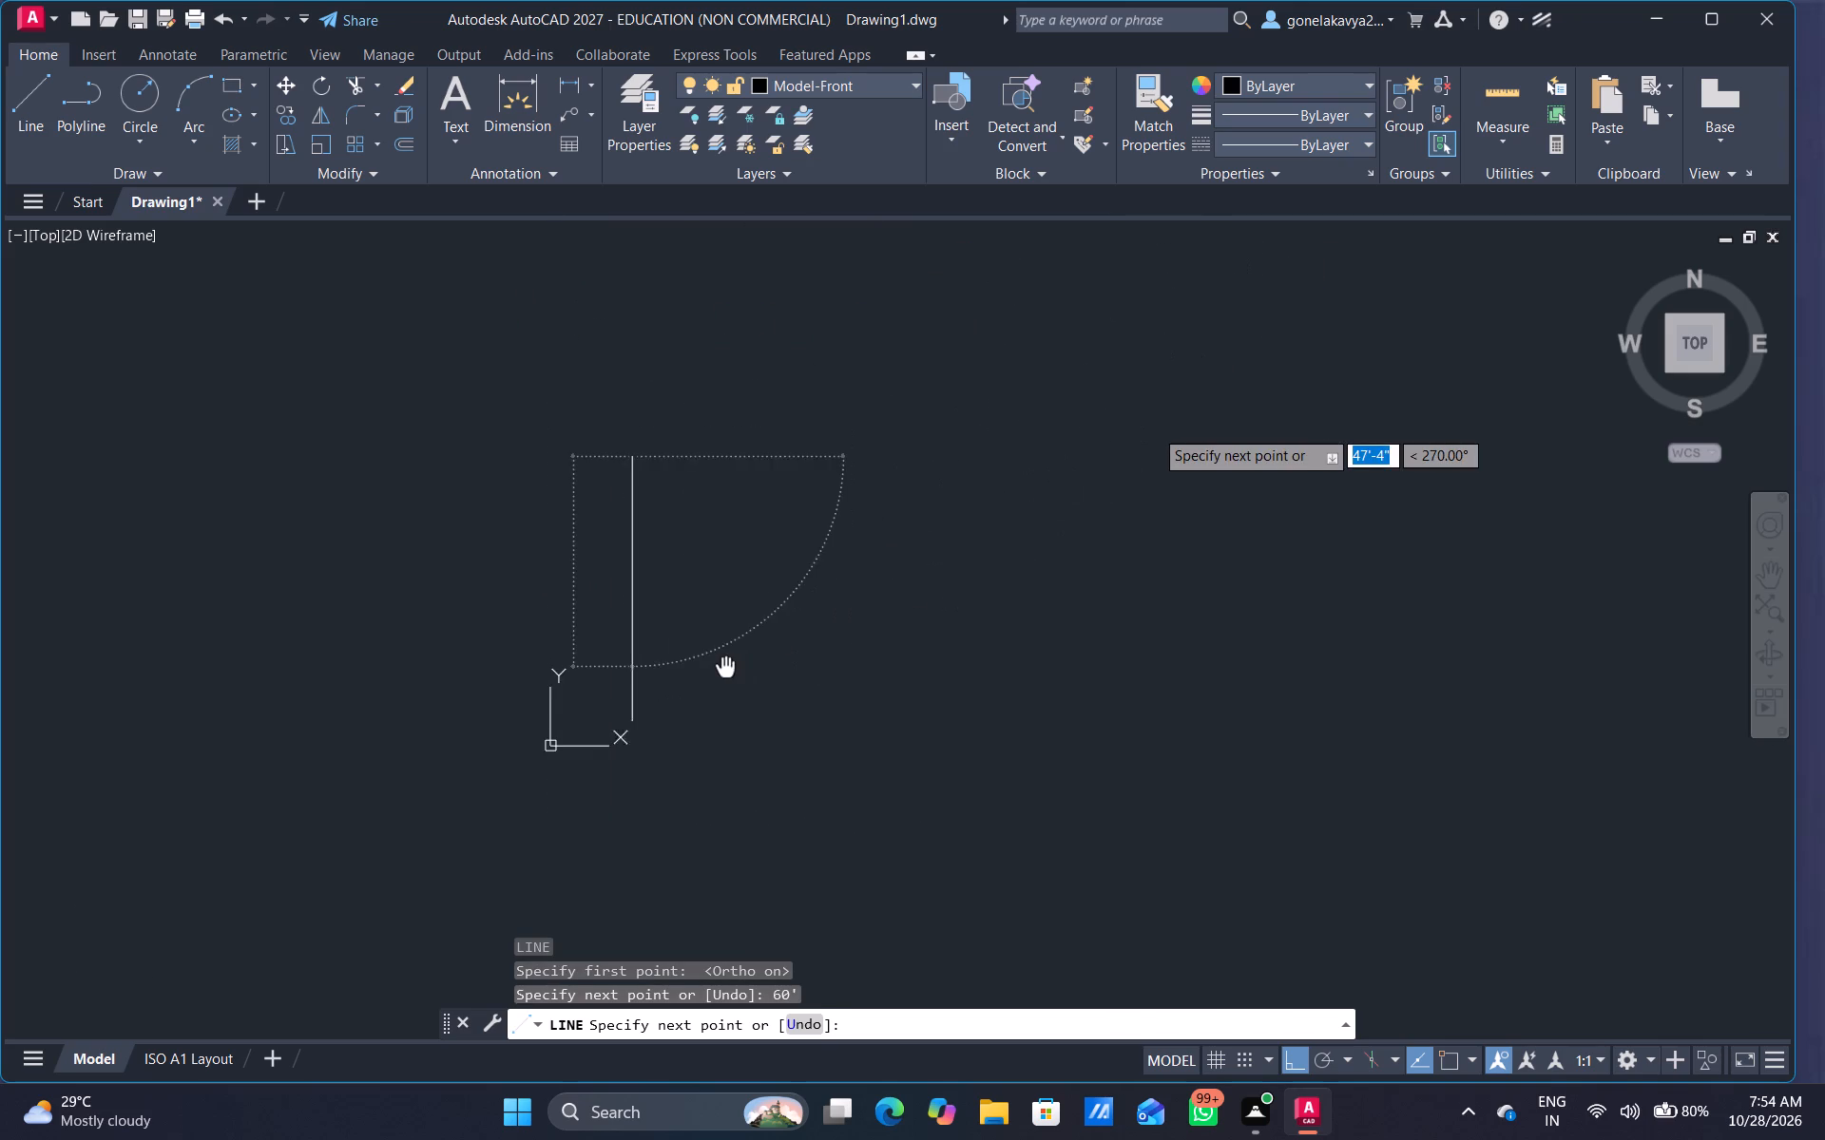
middle_click_drag(725, 667, 710, 662)
type("40'")
key("Return")
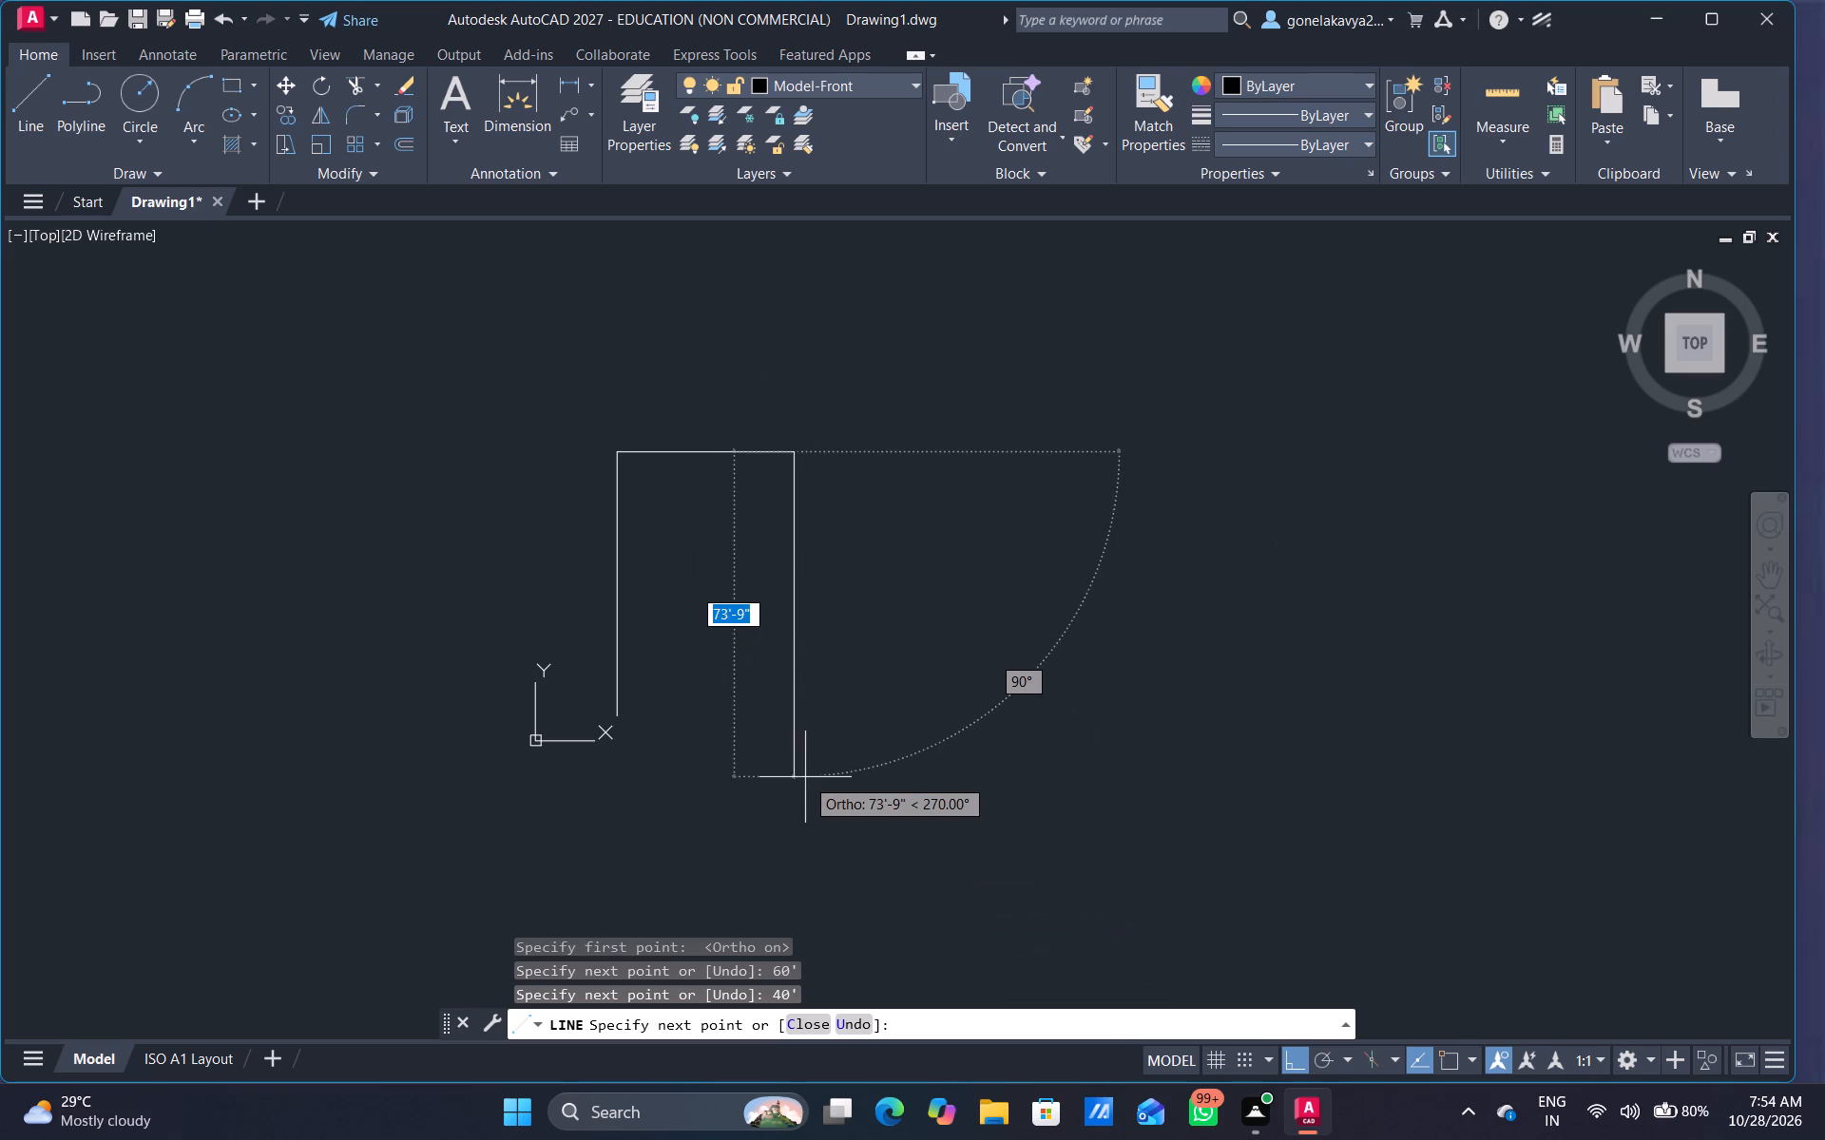
type("60'")
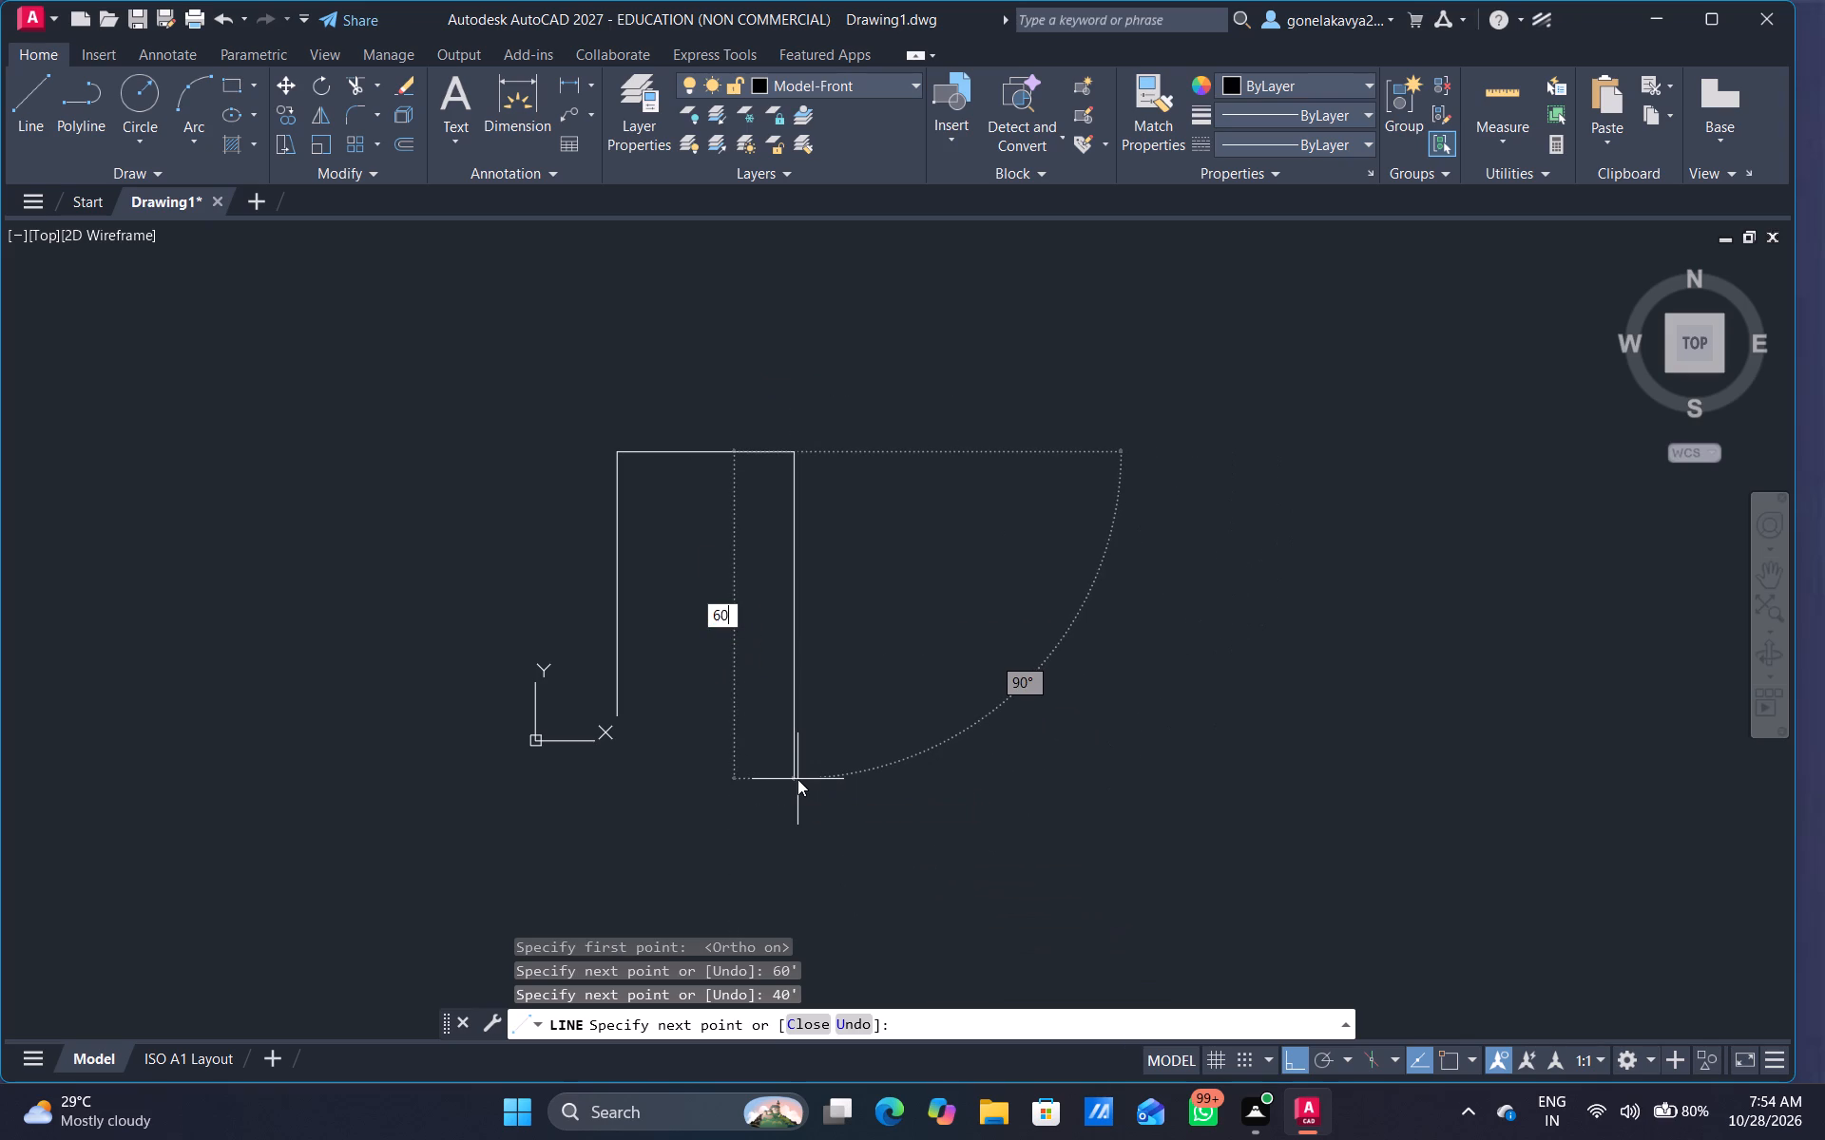
key("Return")
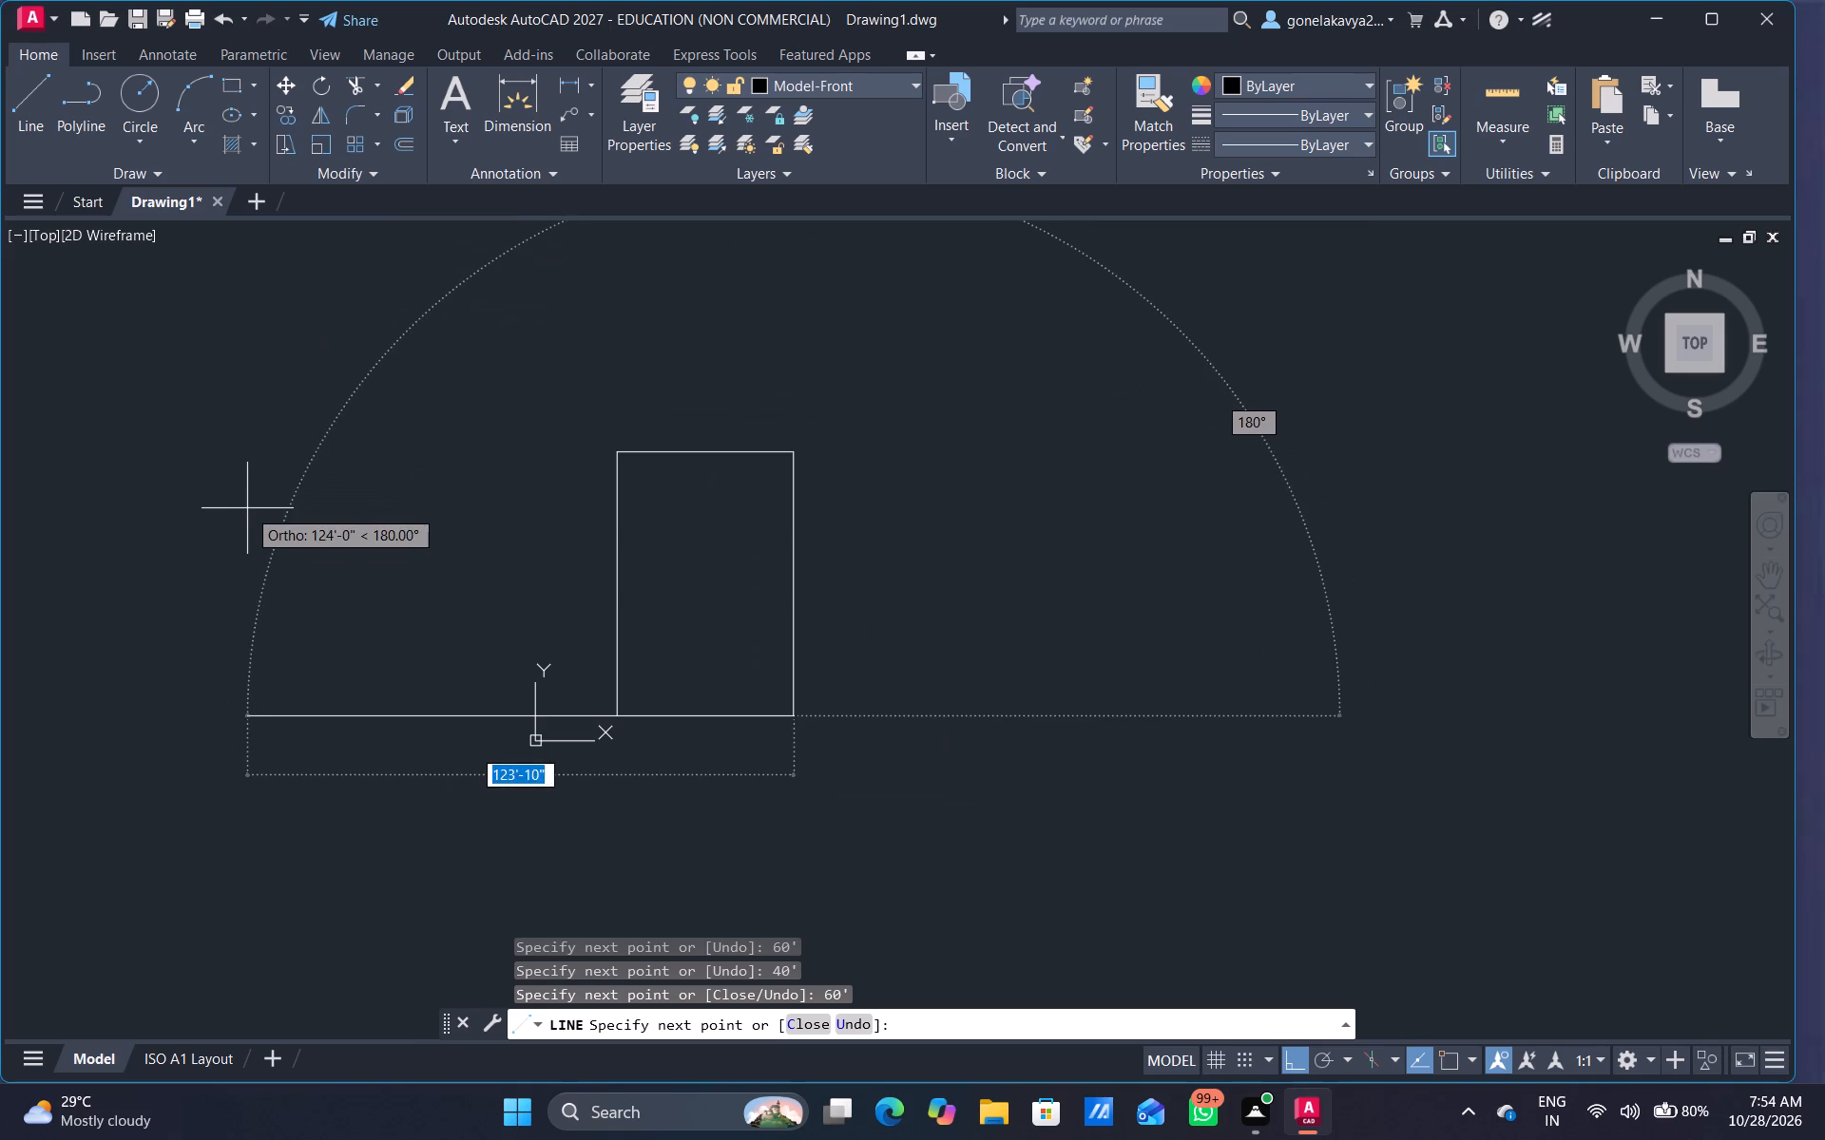
type("40'")
key("Return")
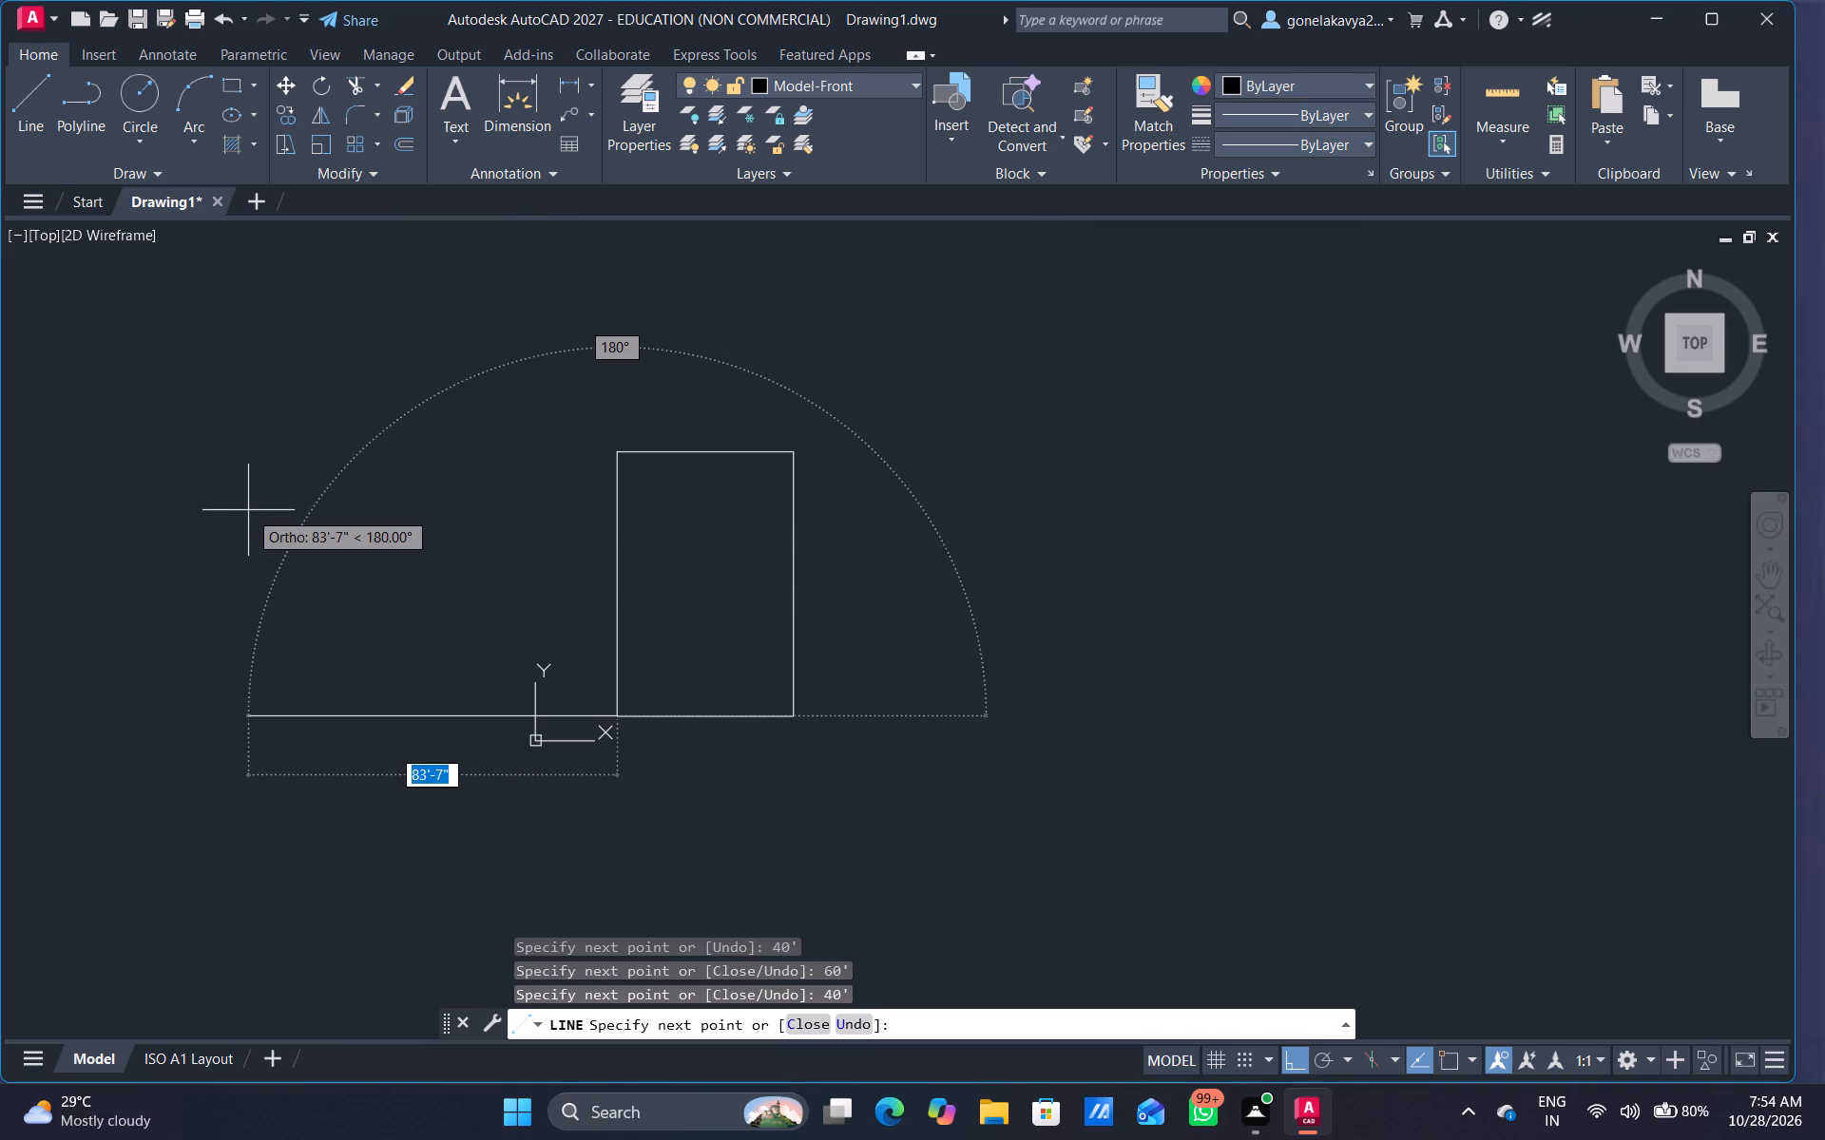
key("grave")
key("Escape")
key("Escape")
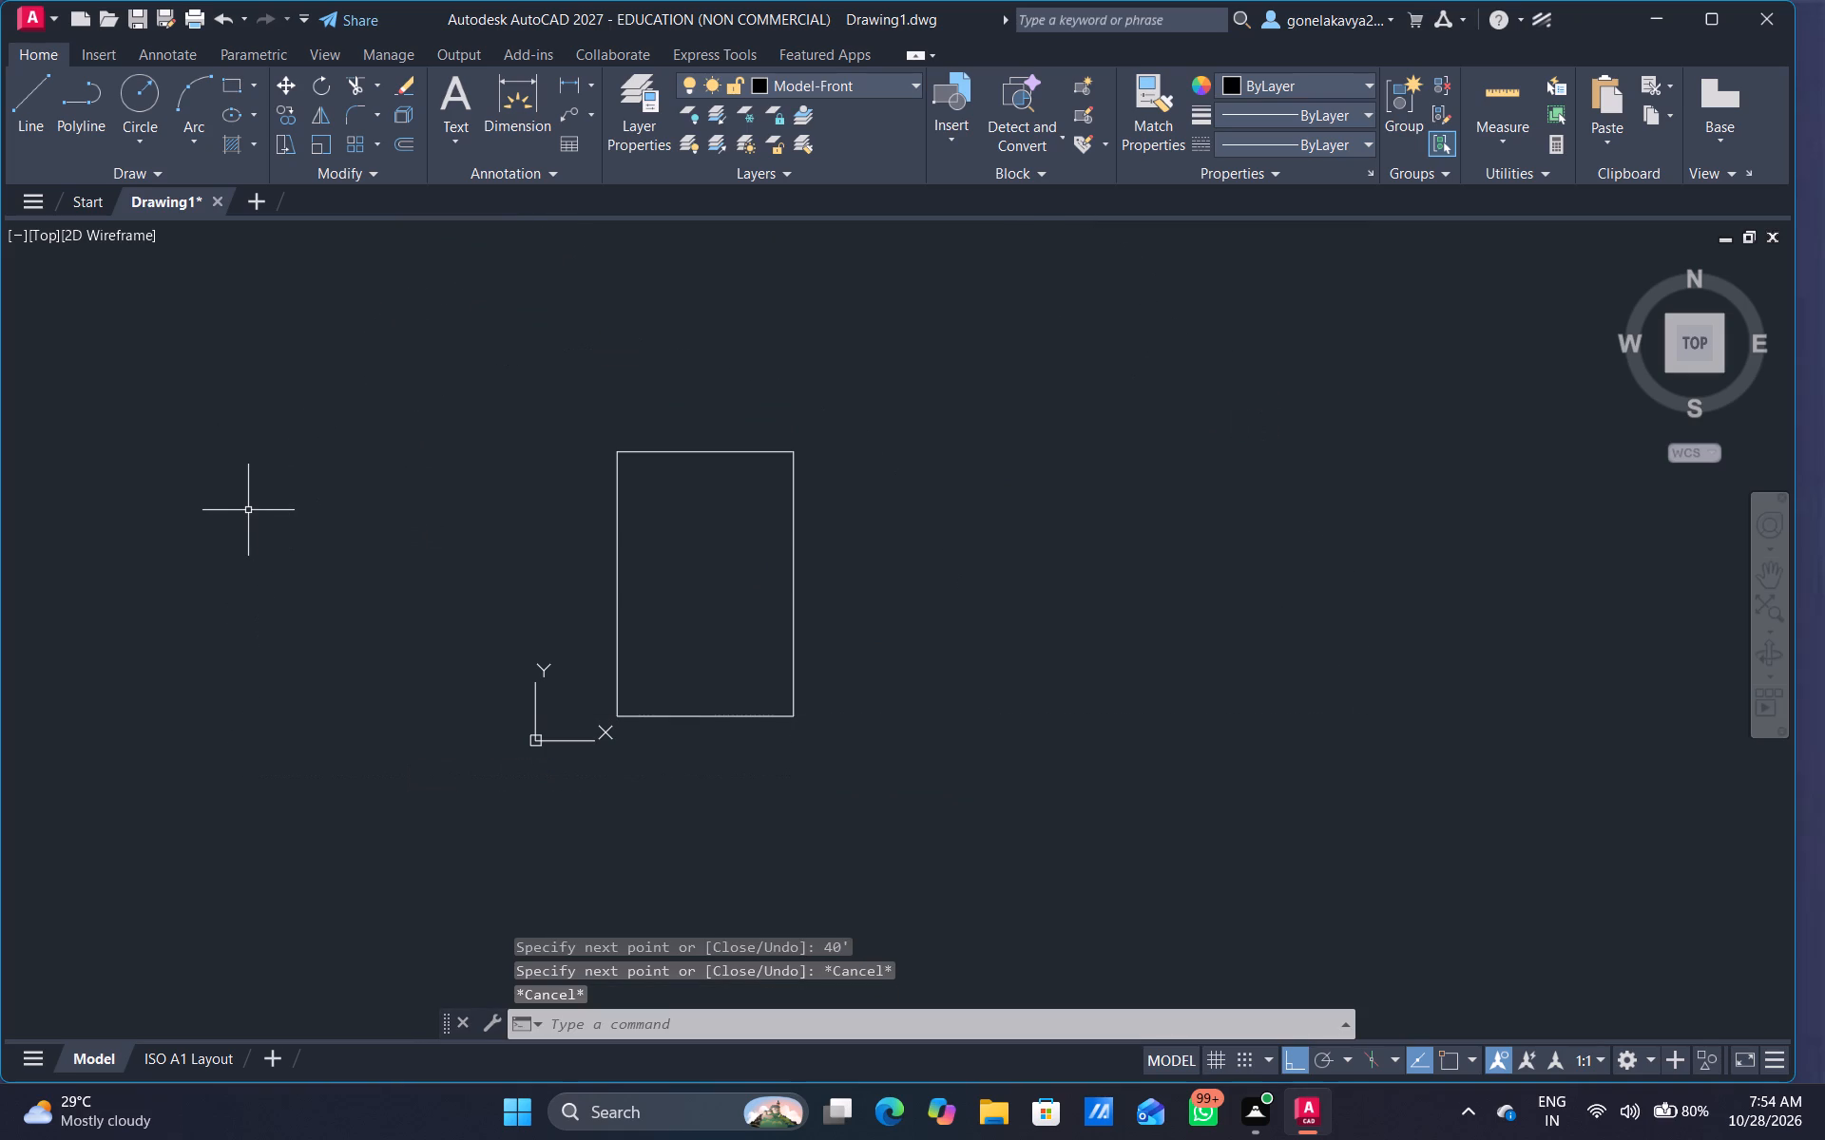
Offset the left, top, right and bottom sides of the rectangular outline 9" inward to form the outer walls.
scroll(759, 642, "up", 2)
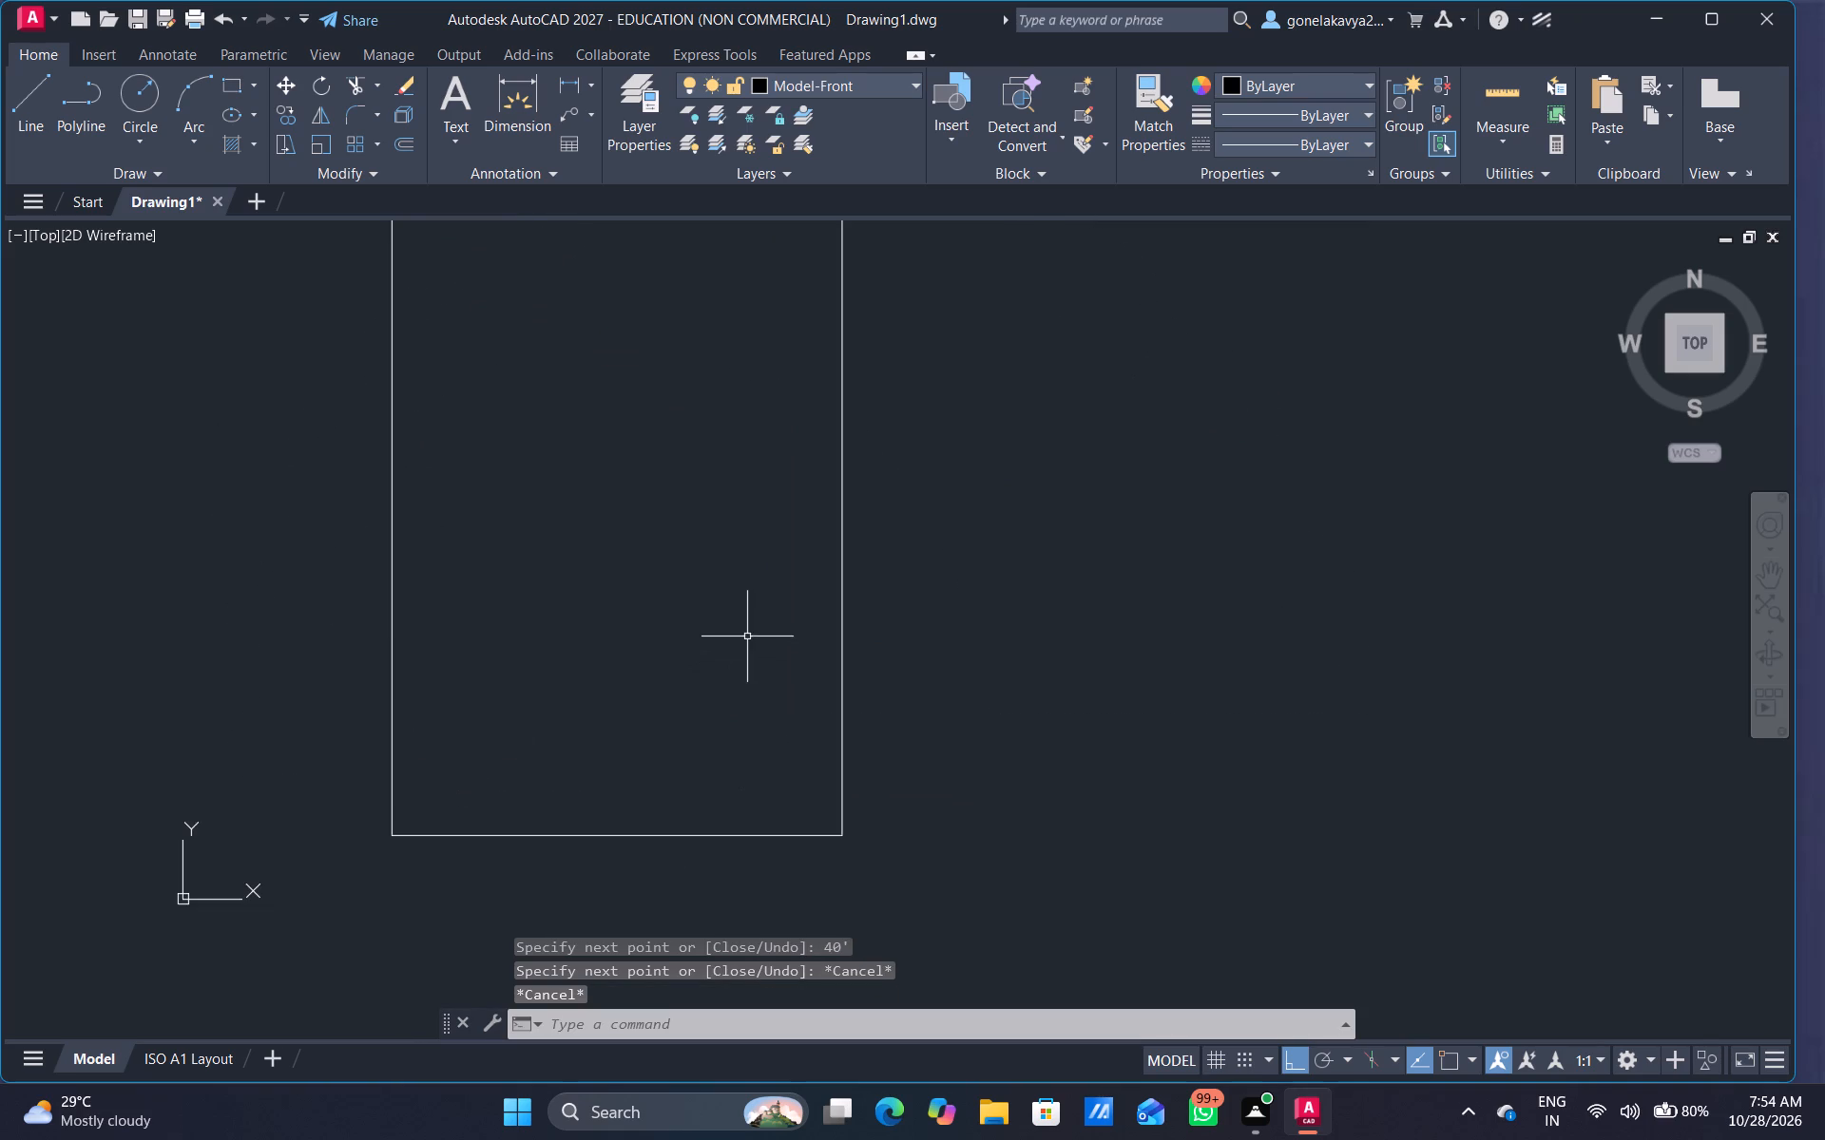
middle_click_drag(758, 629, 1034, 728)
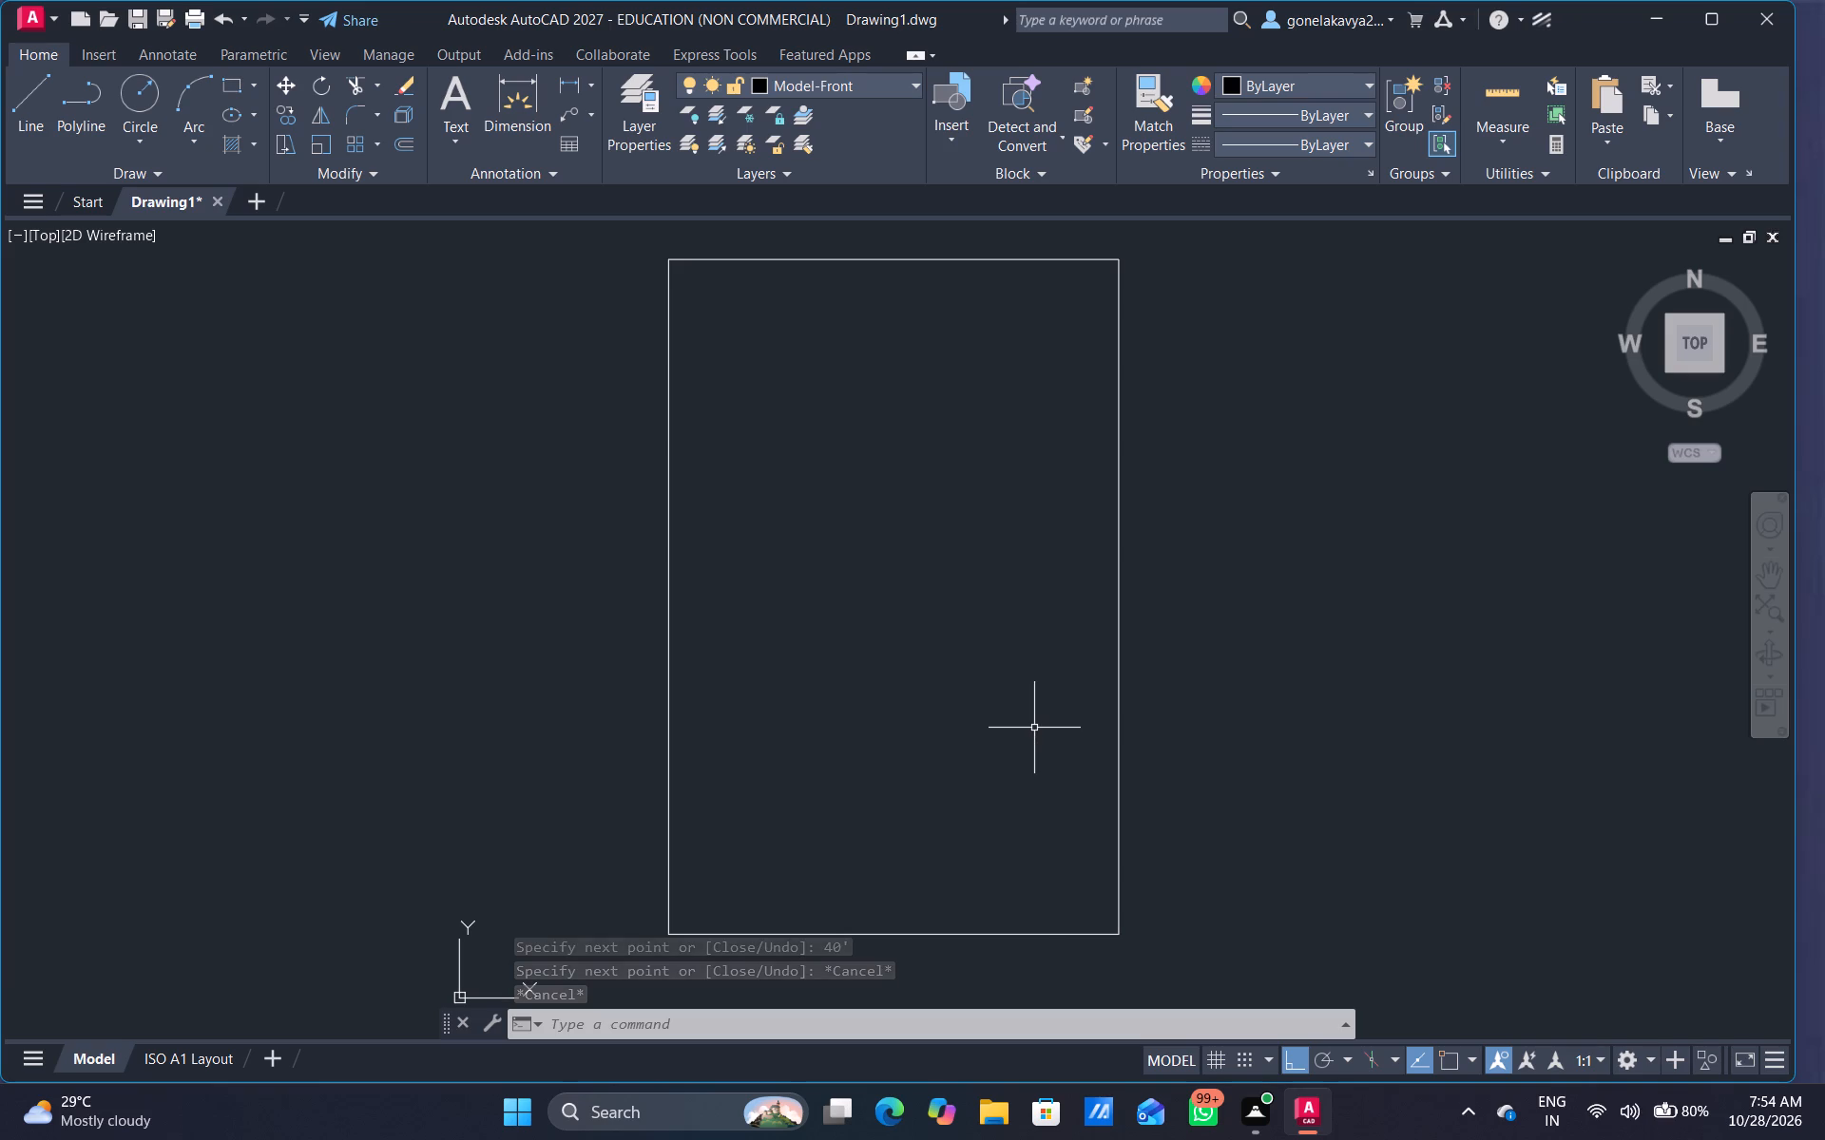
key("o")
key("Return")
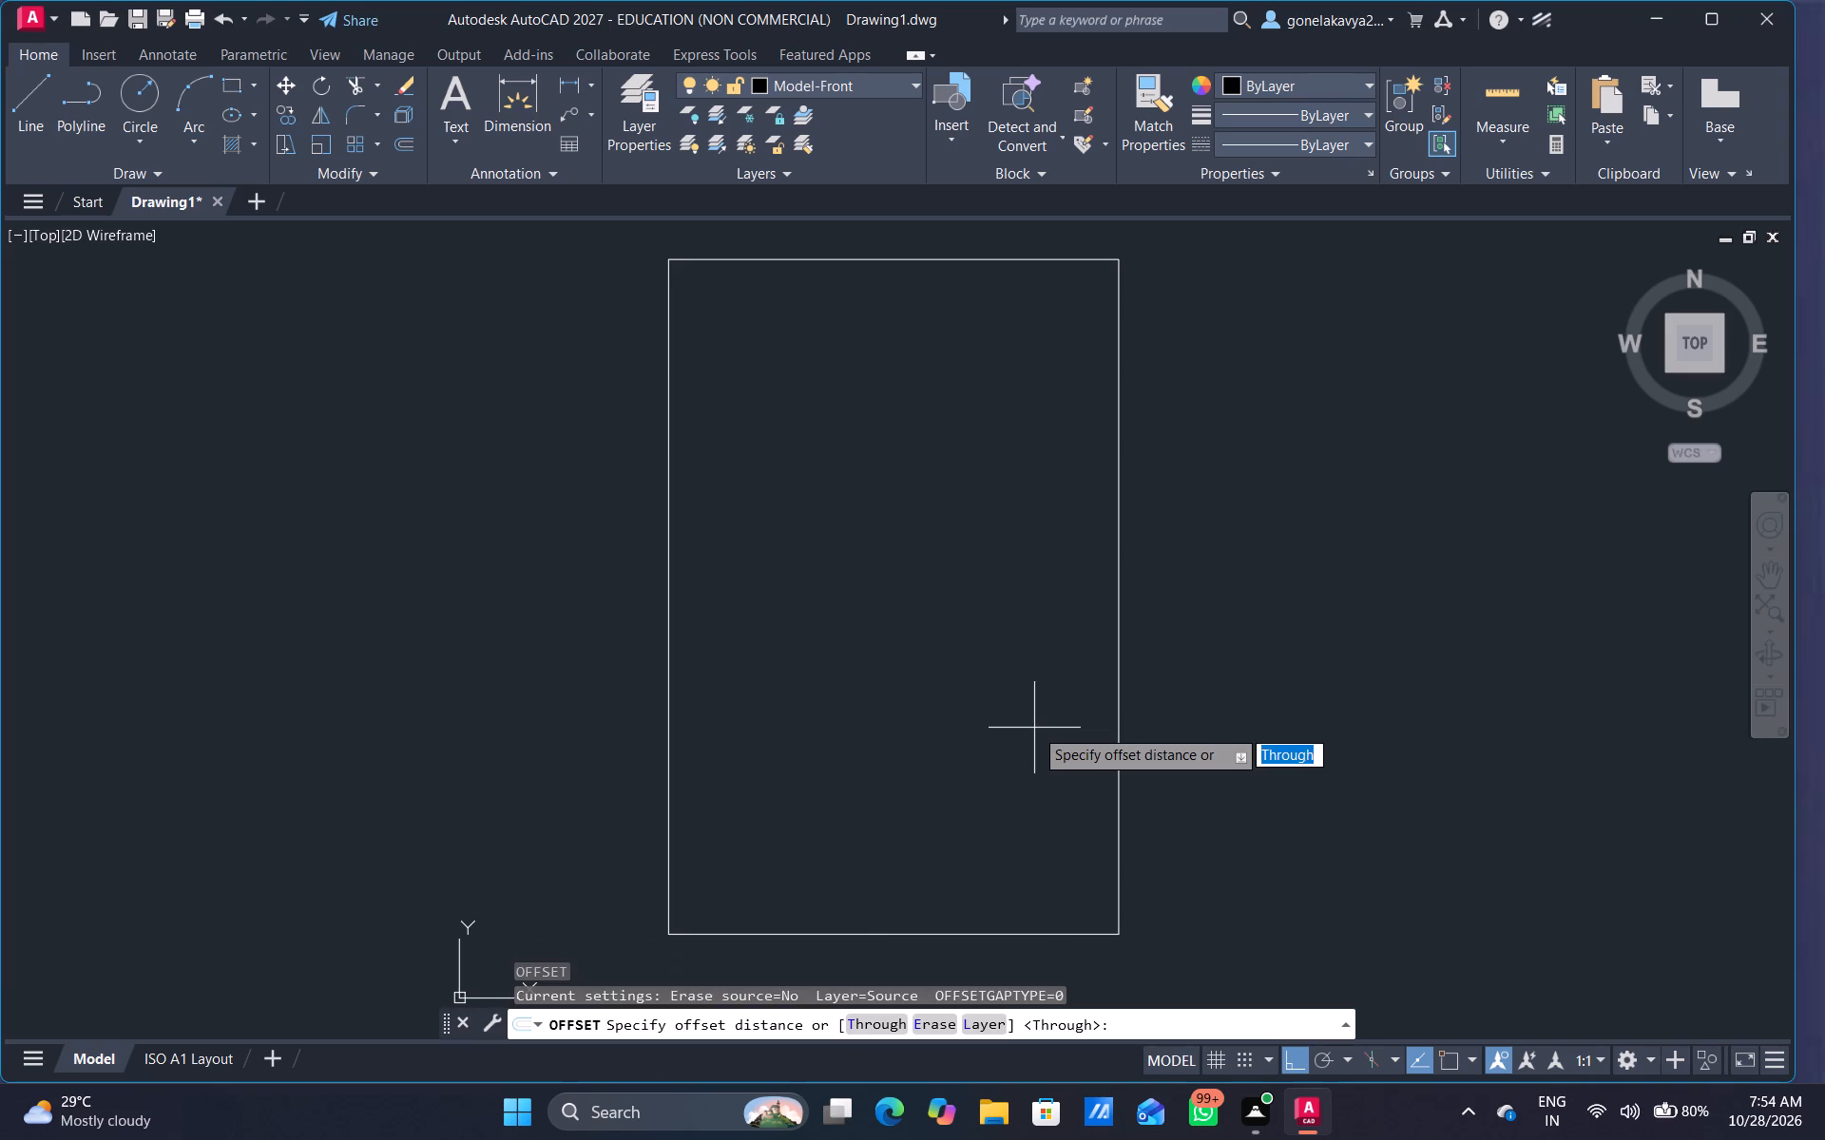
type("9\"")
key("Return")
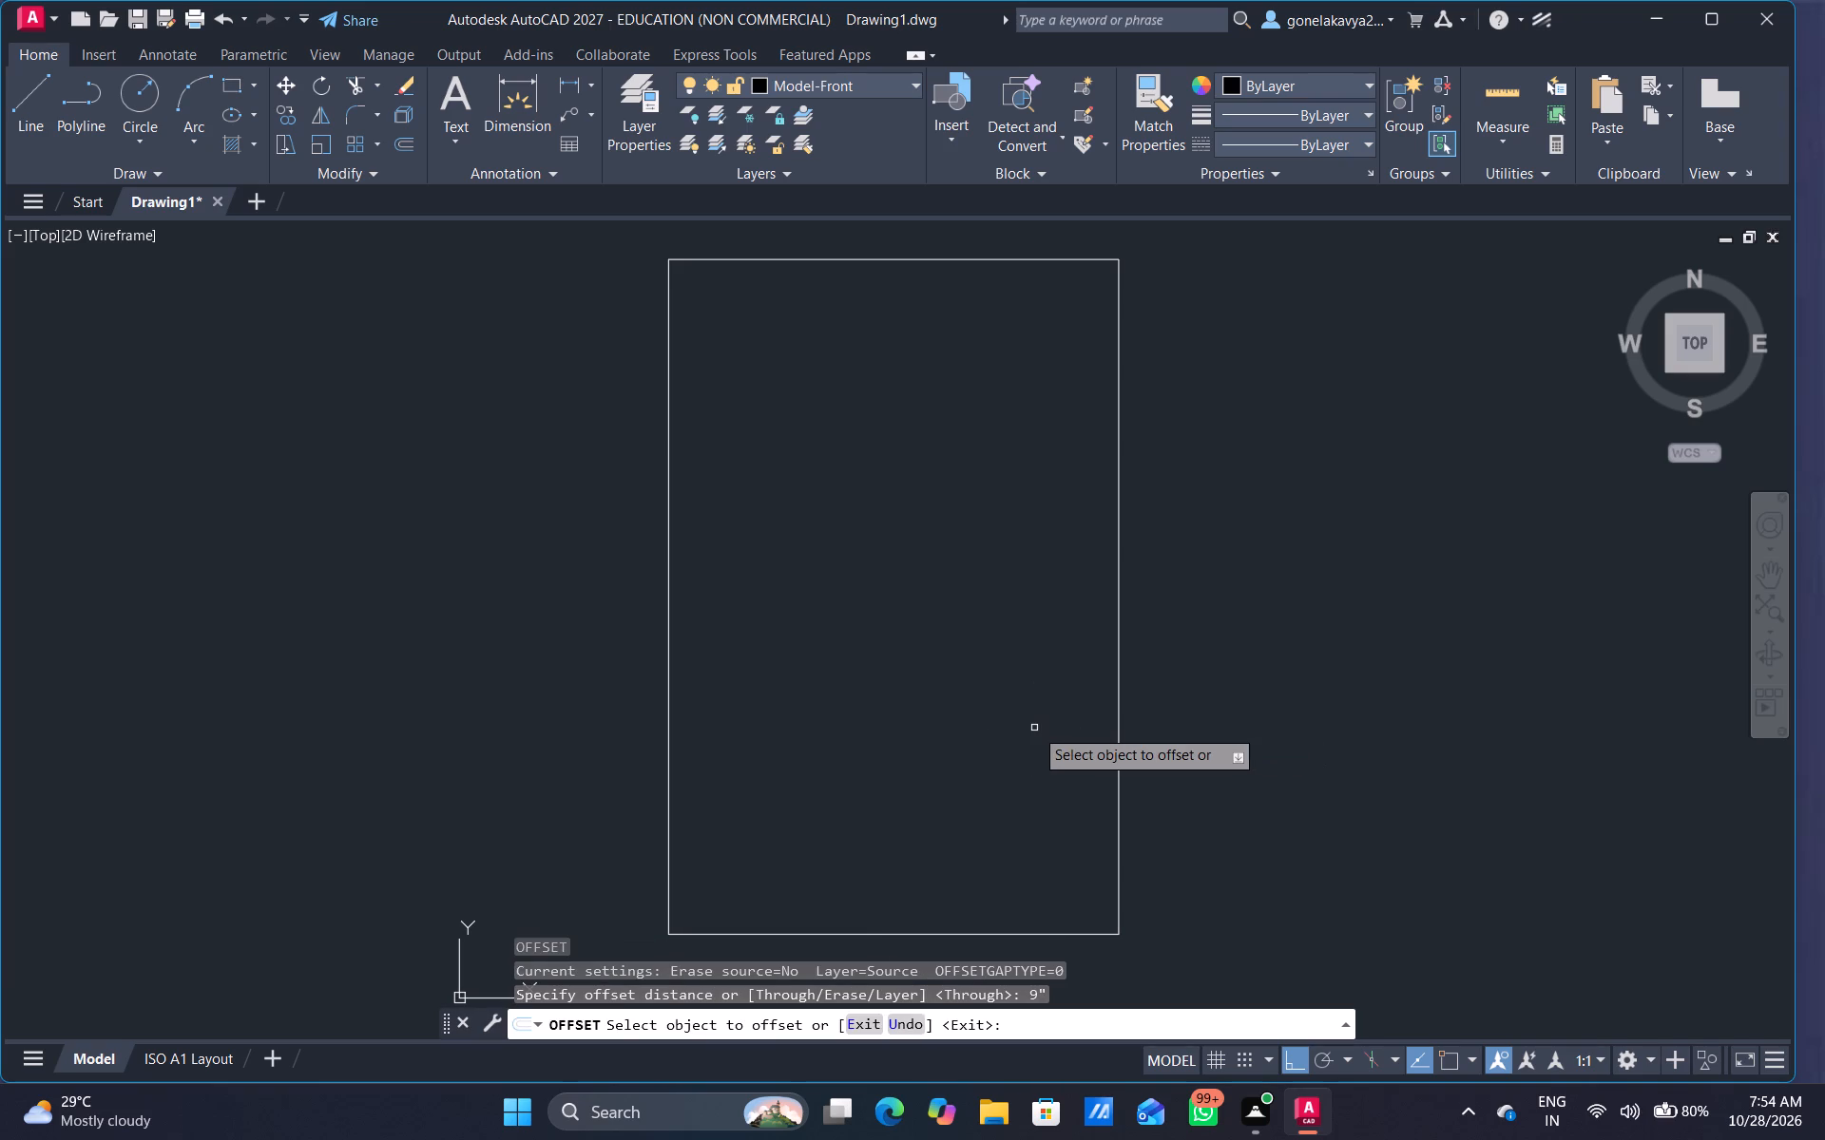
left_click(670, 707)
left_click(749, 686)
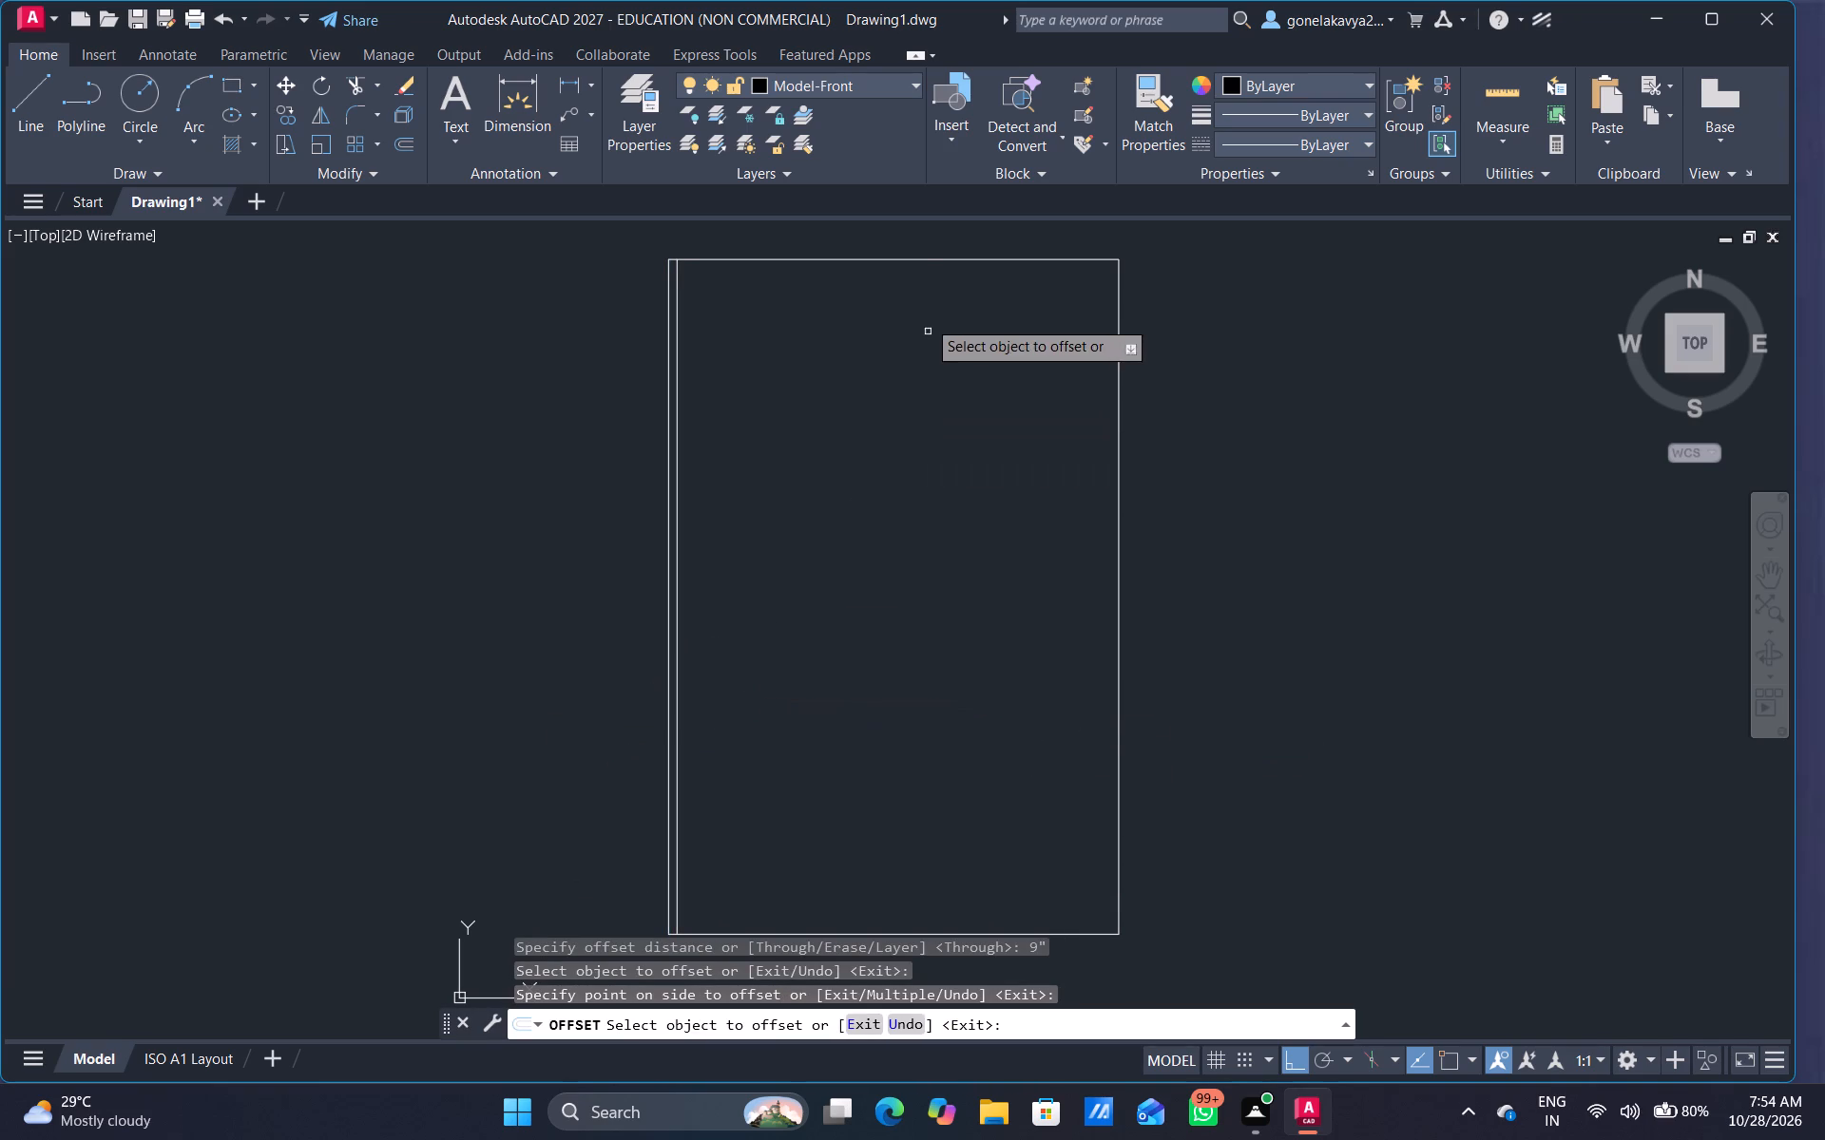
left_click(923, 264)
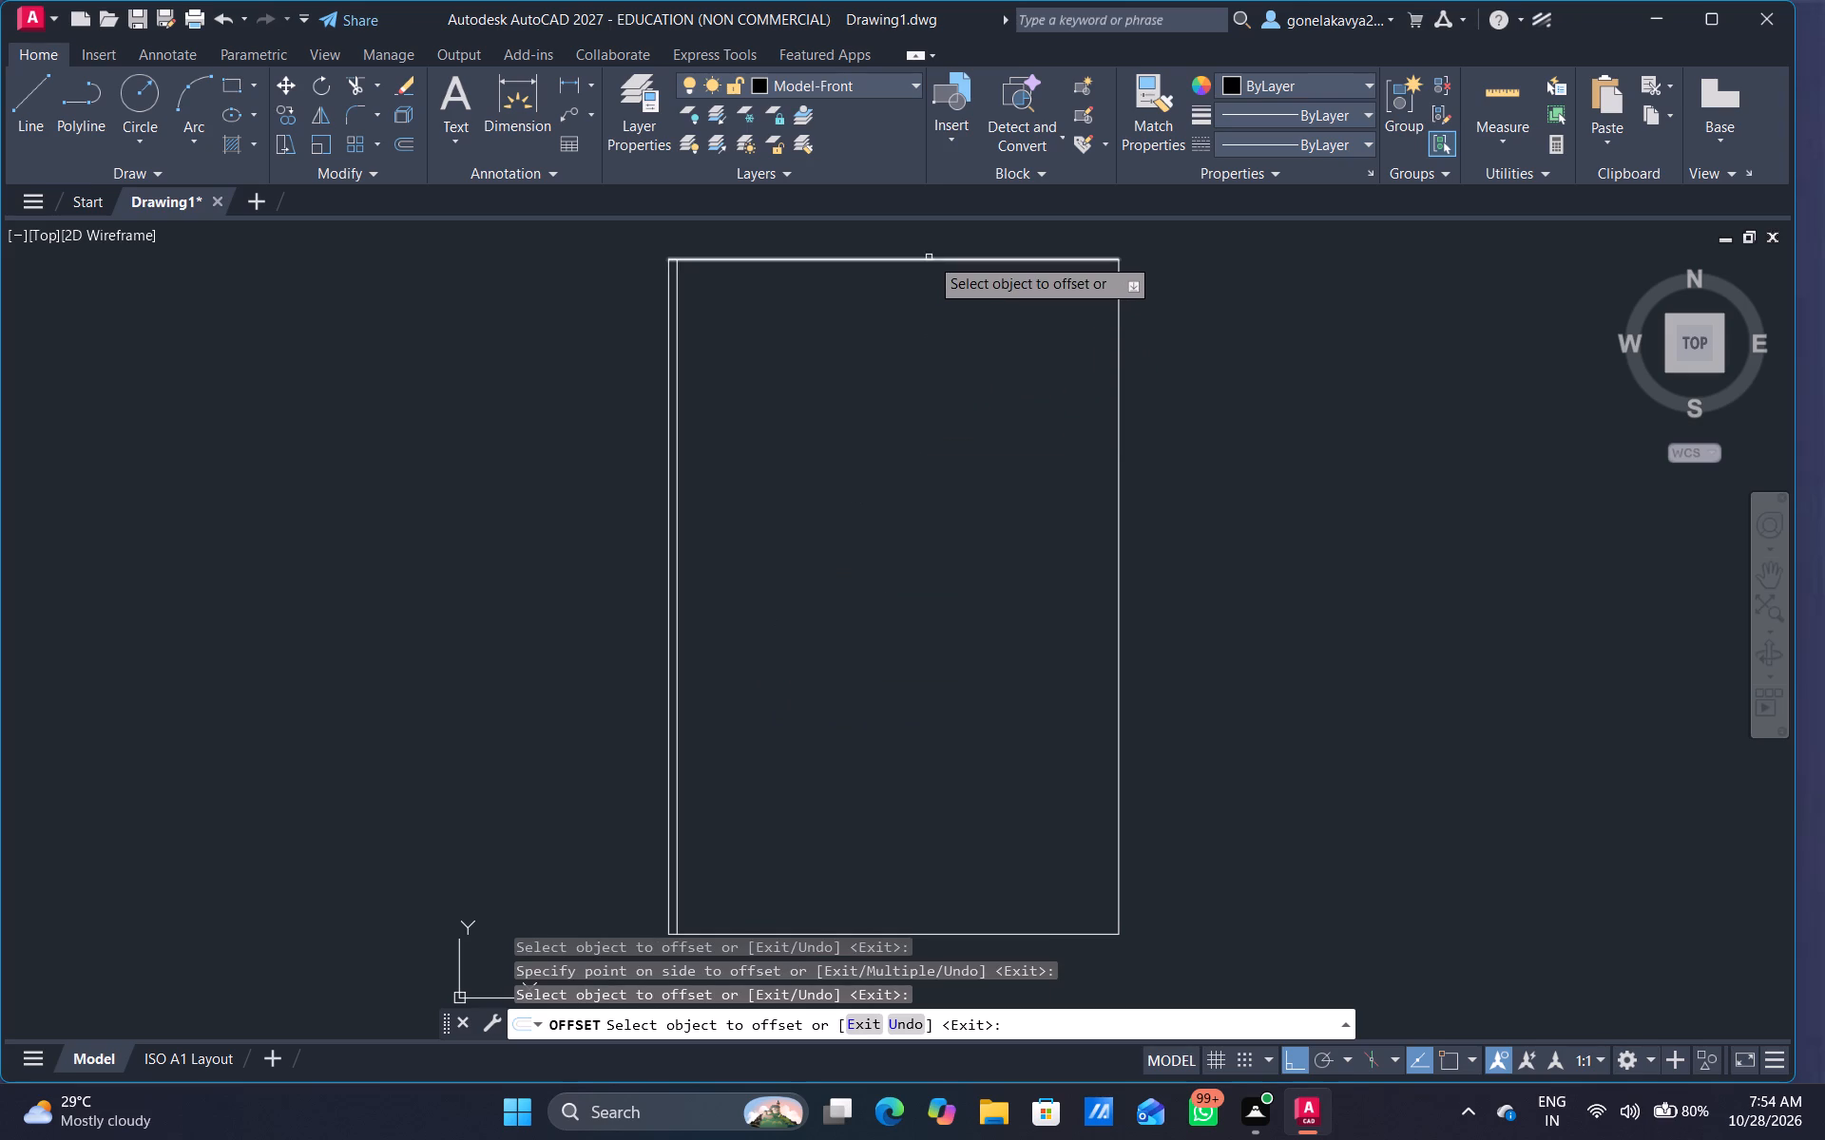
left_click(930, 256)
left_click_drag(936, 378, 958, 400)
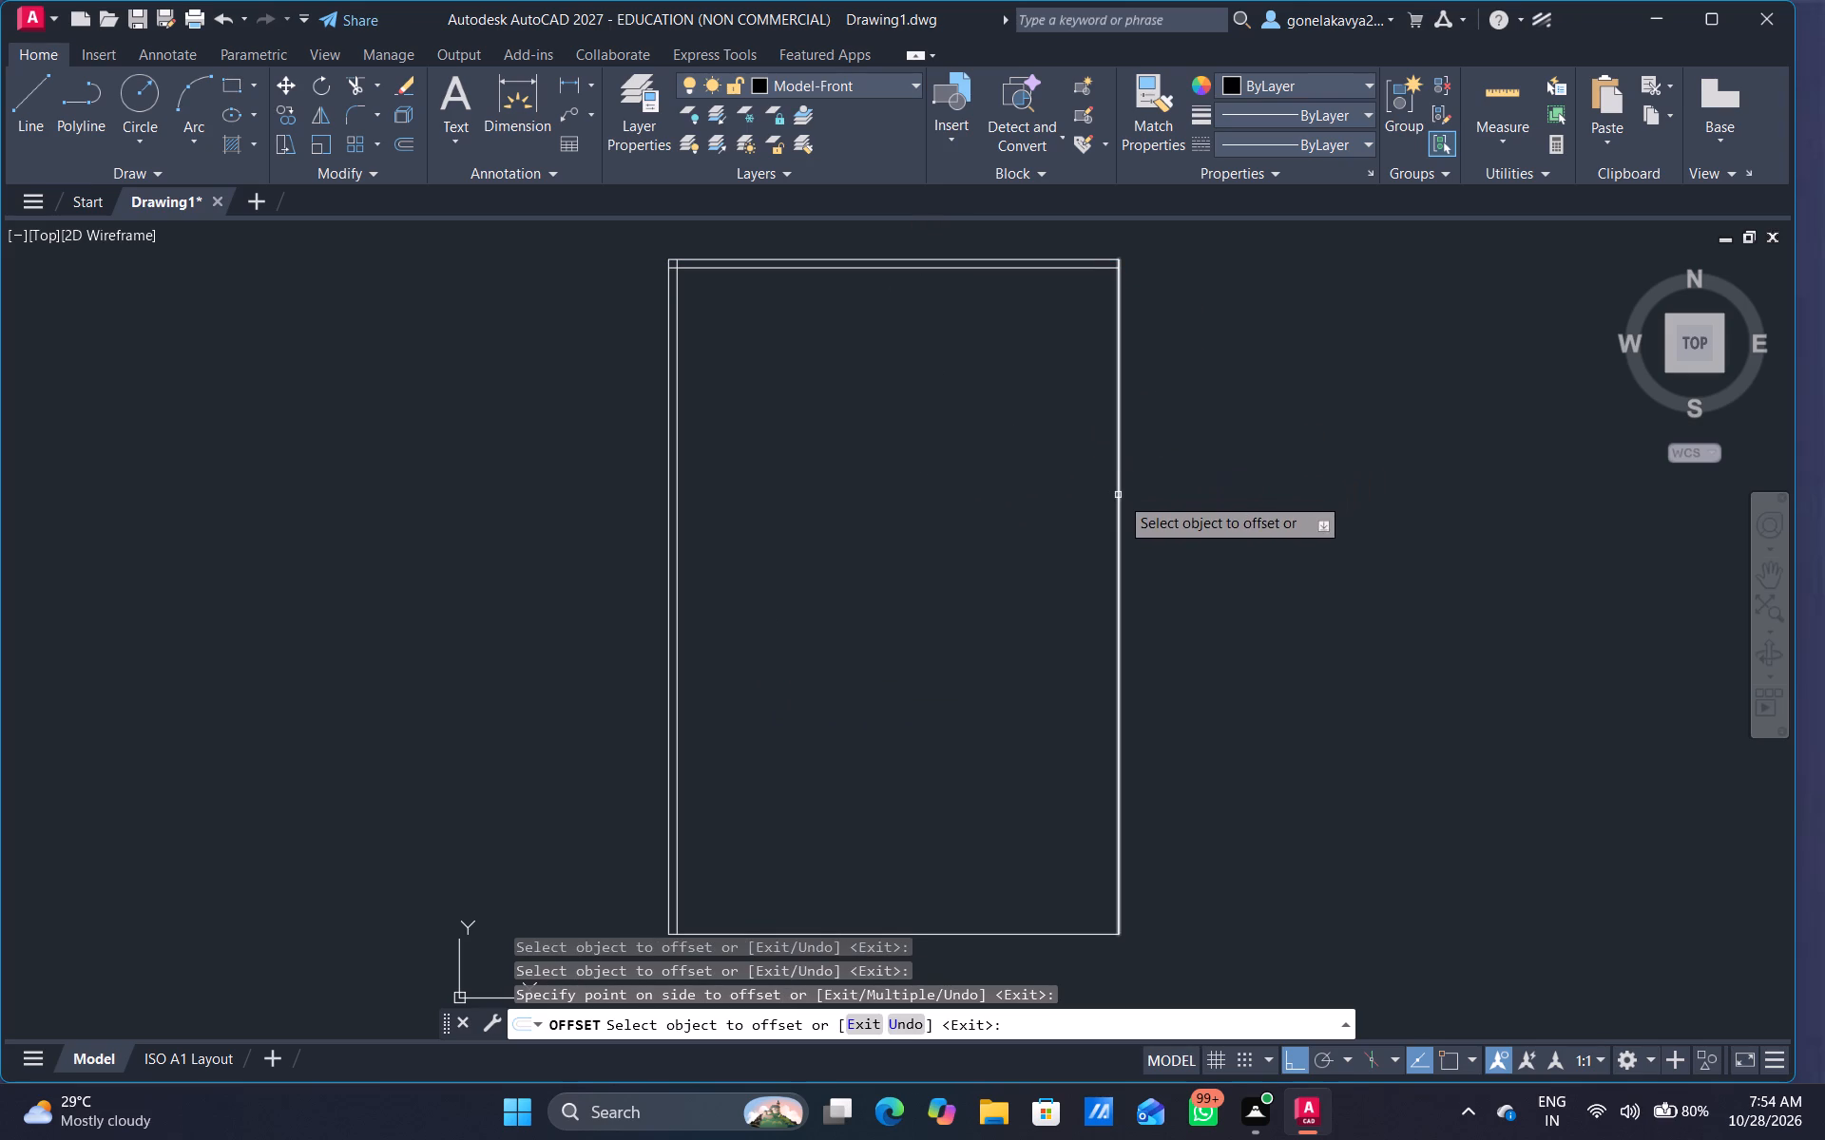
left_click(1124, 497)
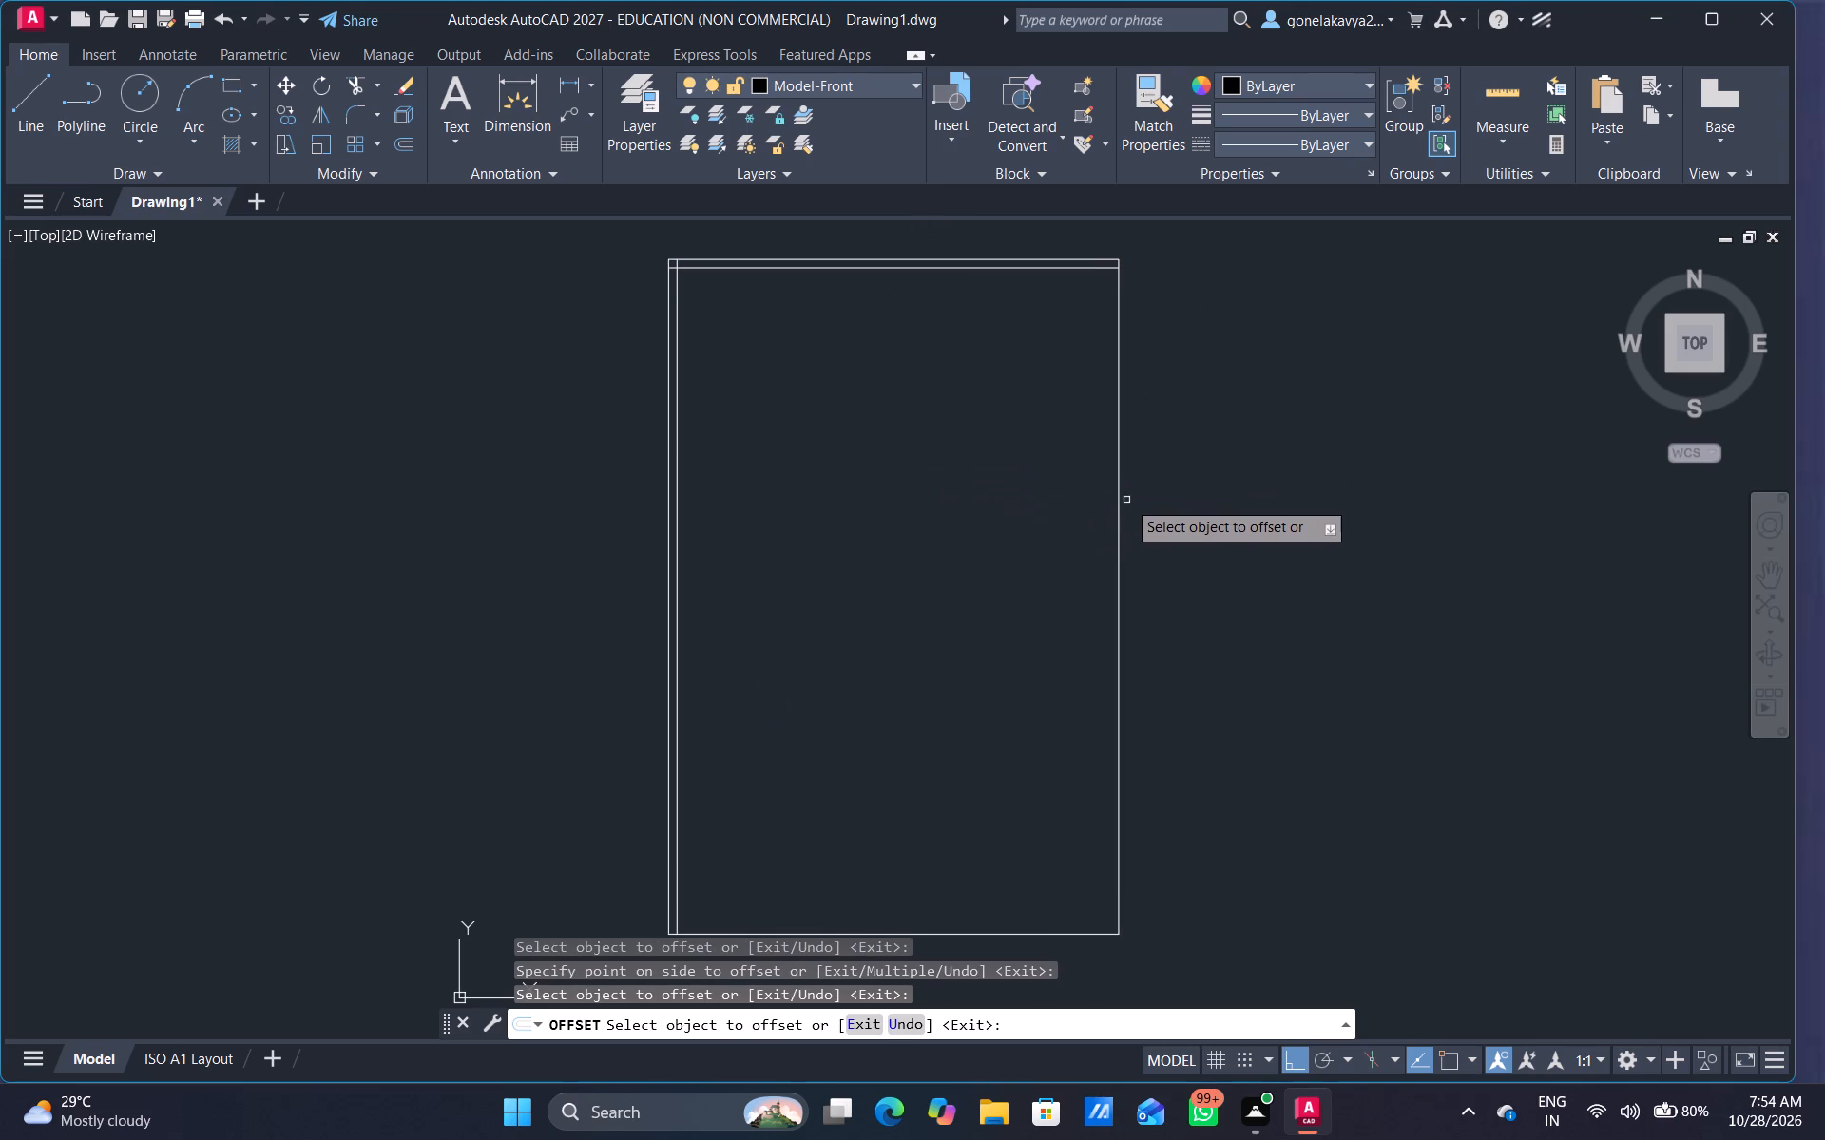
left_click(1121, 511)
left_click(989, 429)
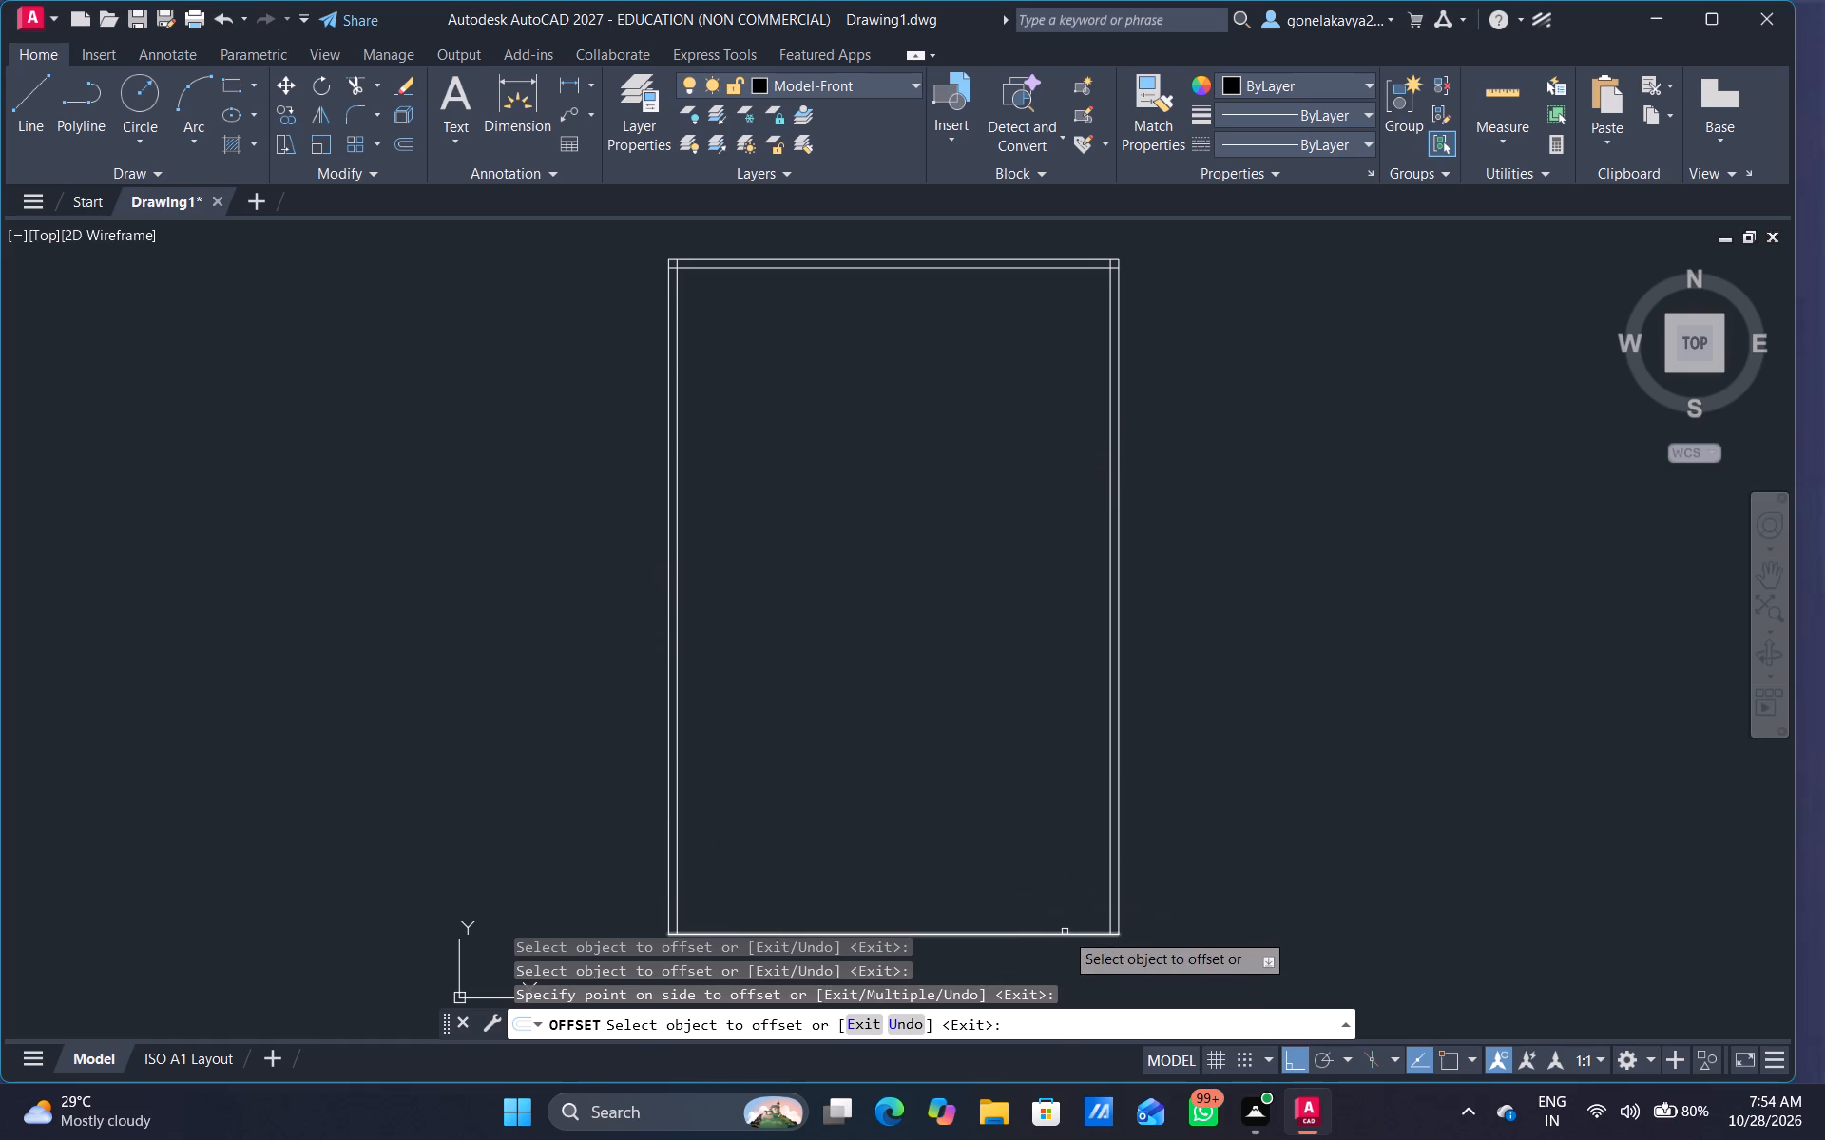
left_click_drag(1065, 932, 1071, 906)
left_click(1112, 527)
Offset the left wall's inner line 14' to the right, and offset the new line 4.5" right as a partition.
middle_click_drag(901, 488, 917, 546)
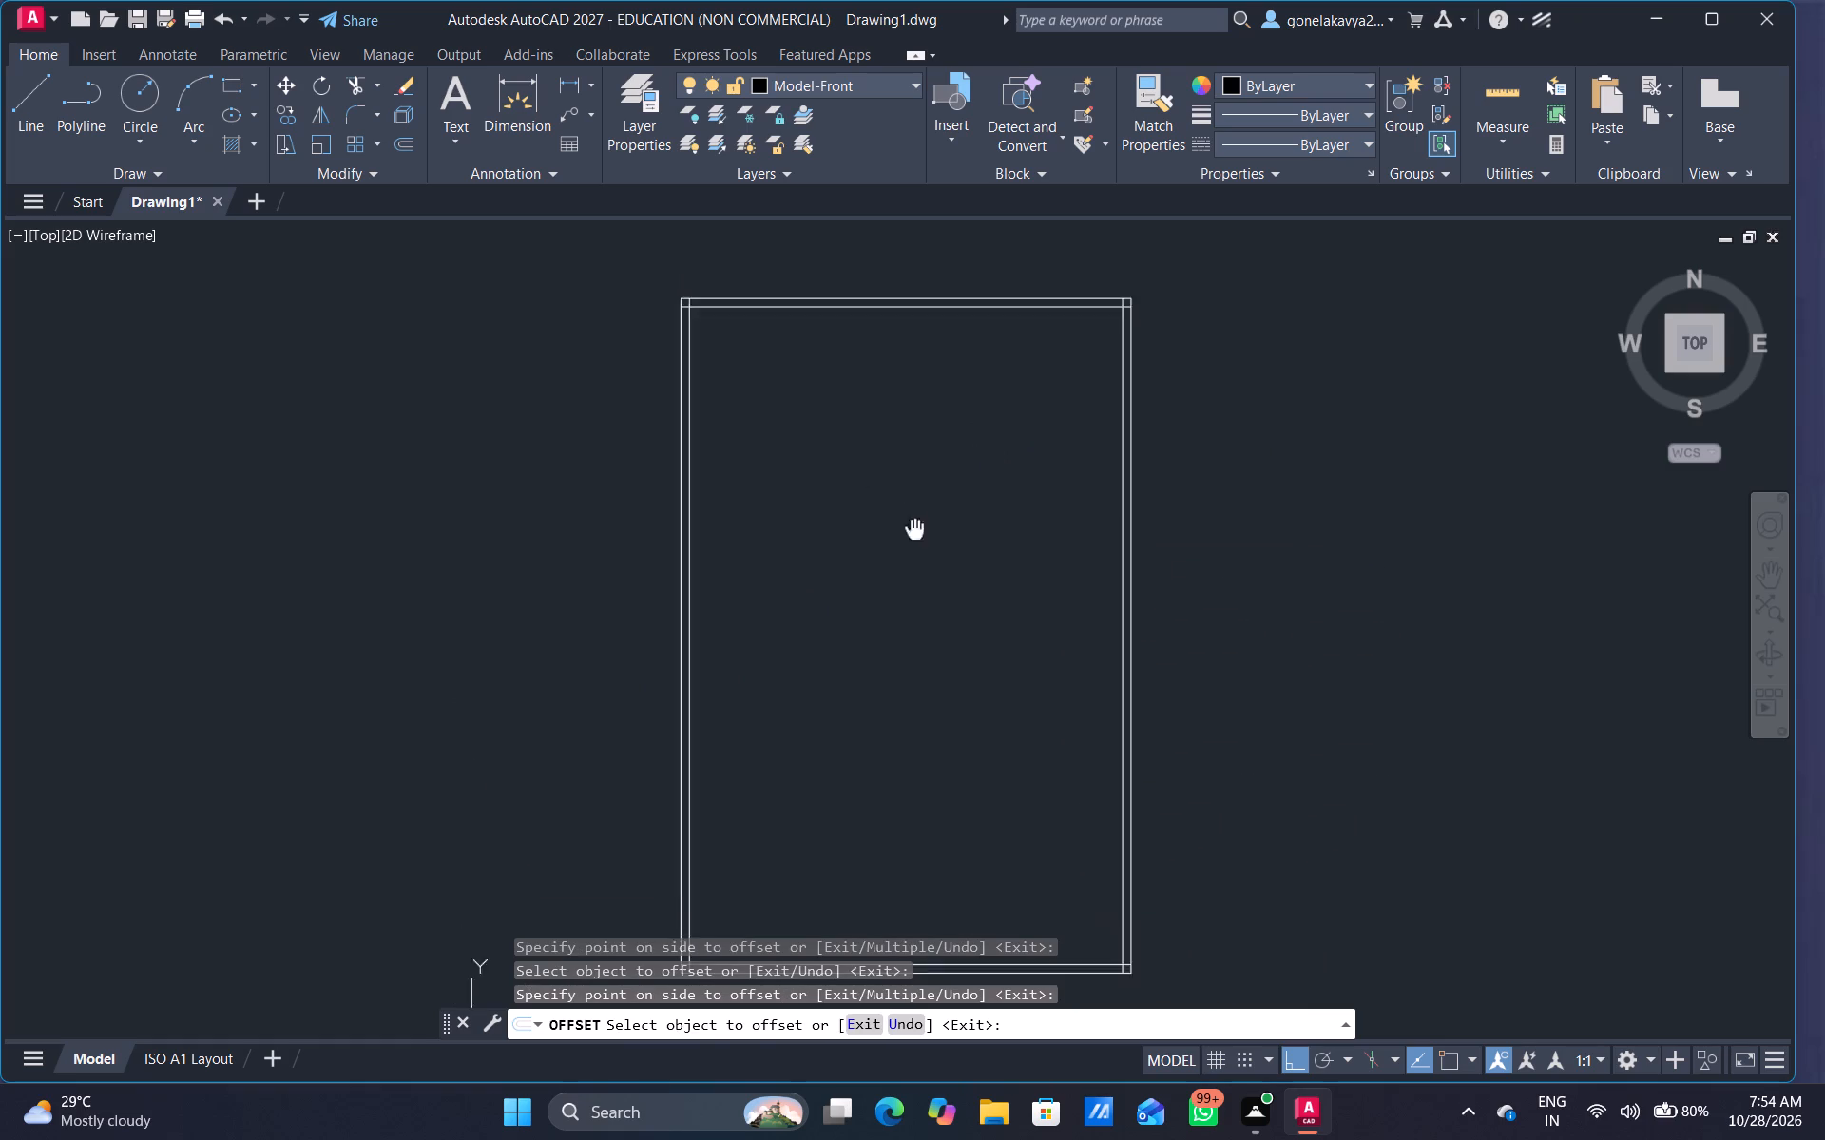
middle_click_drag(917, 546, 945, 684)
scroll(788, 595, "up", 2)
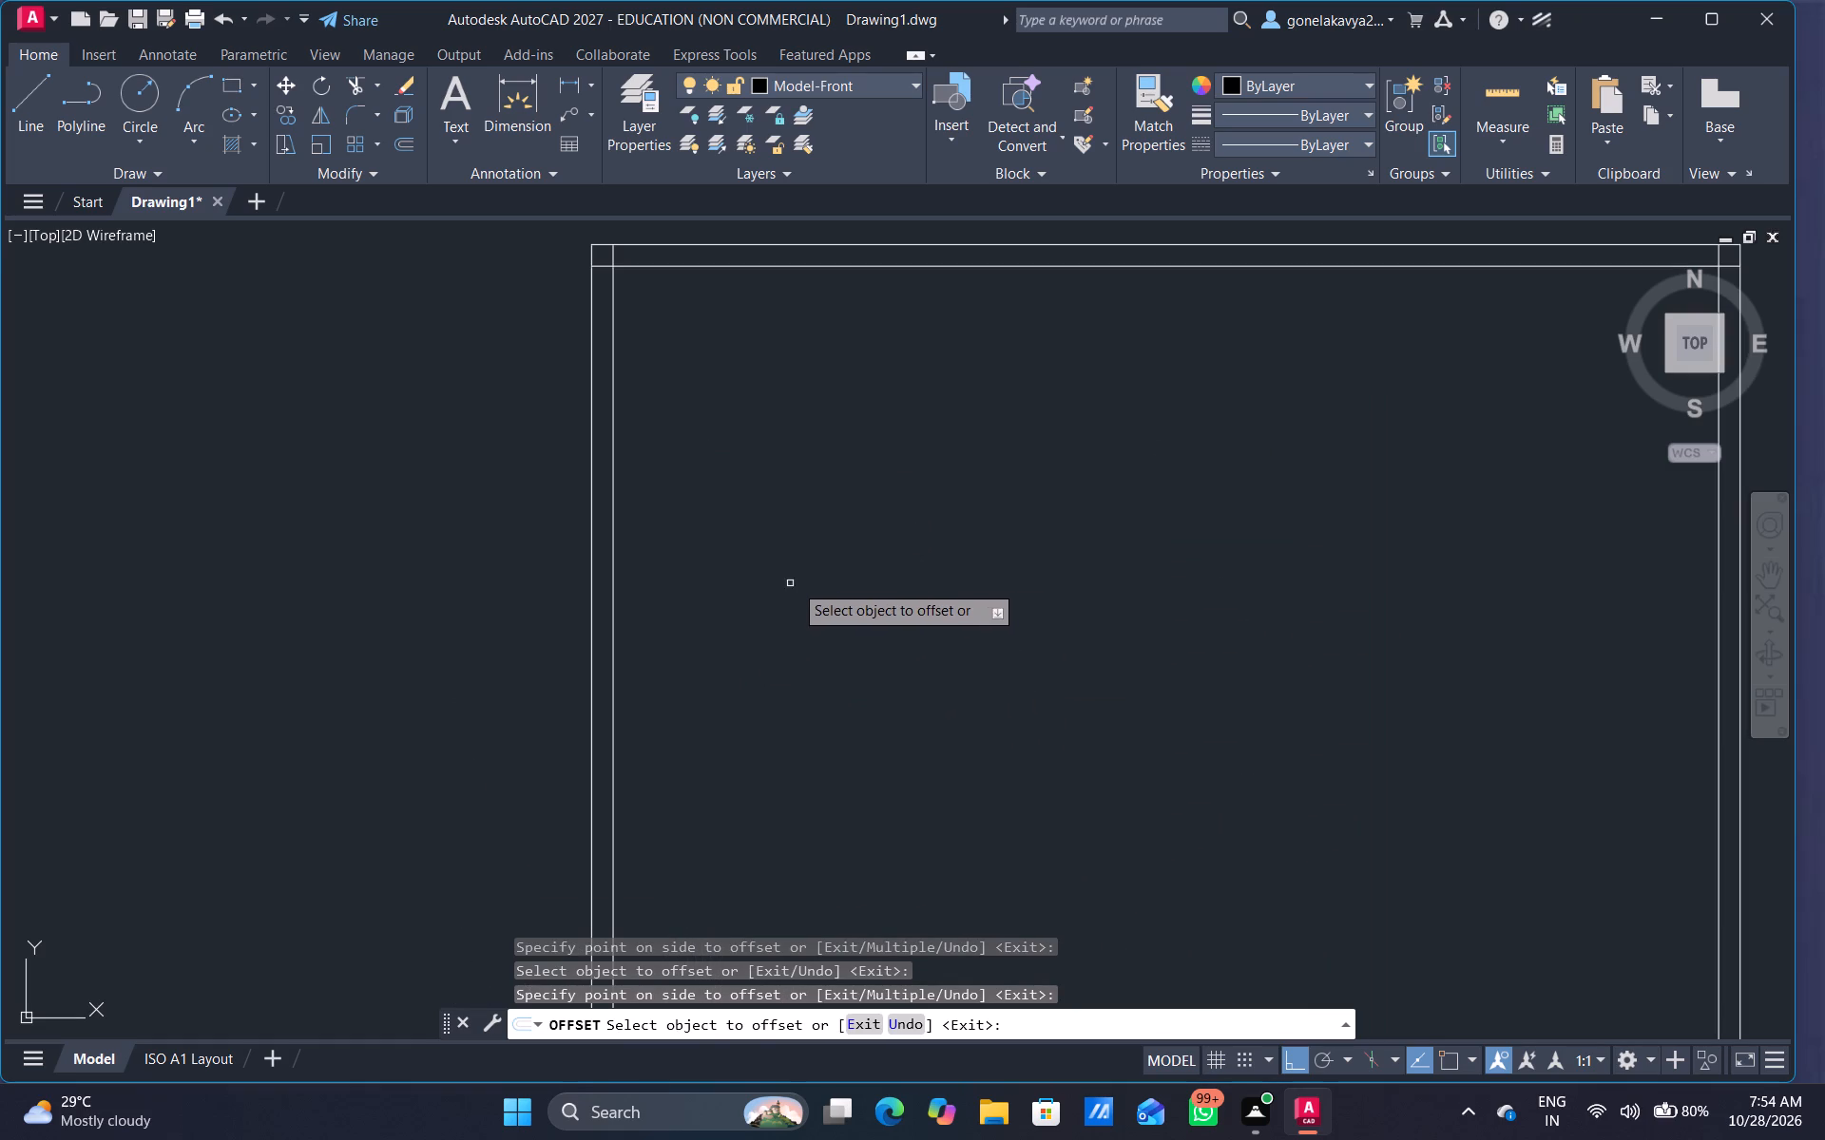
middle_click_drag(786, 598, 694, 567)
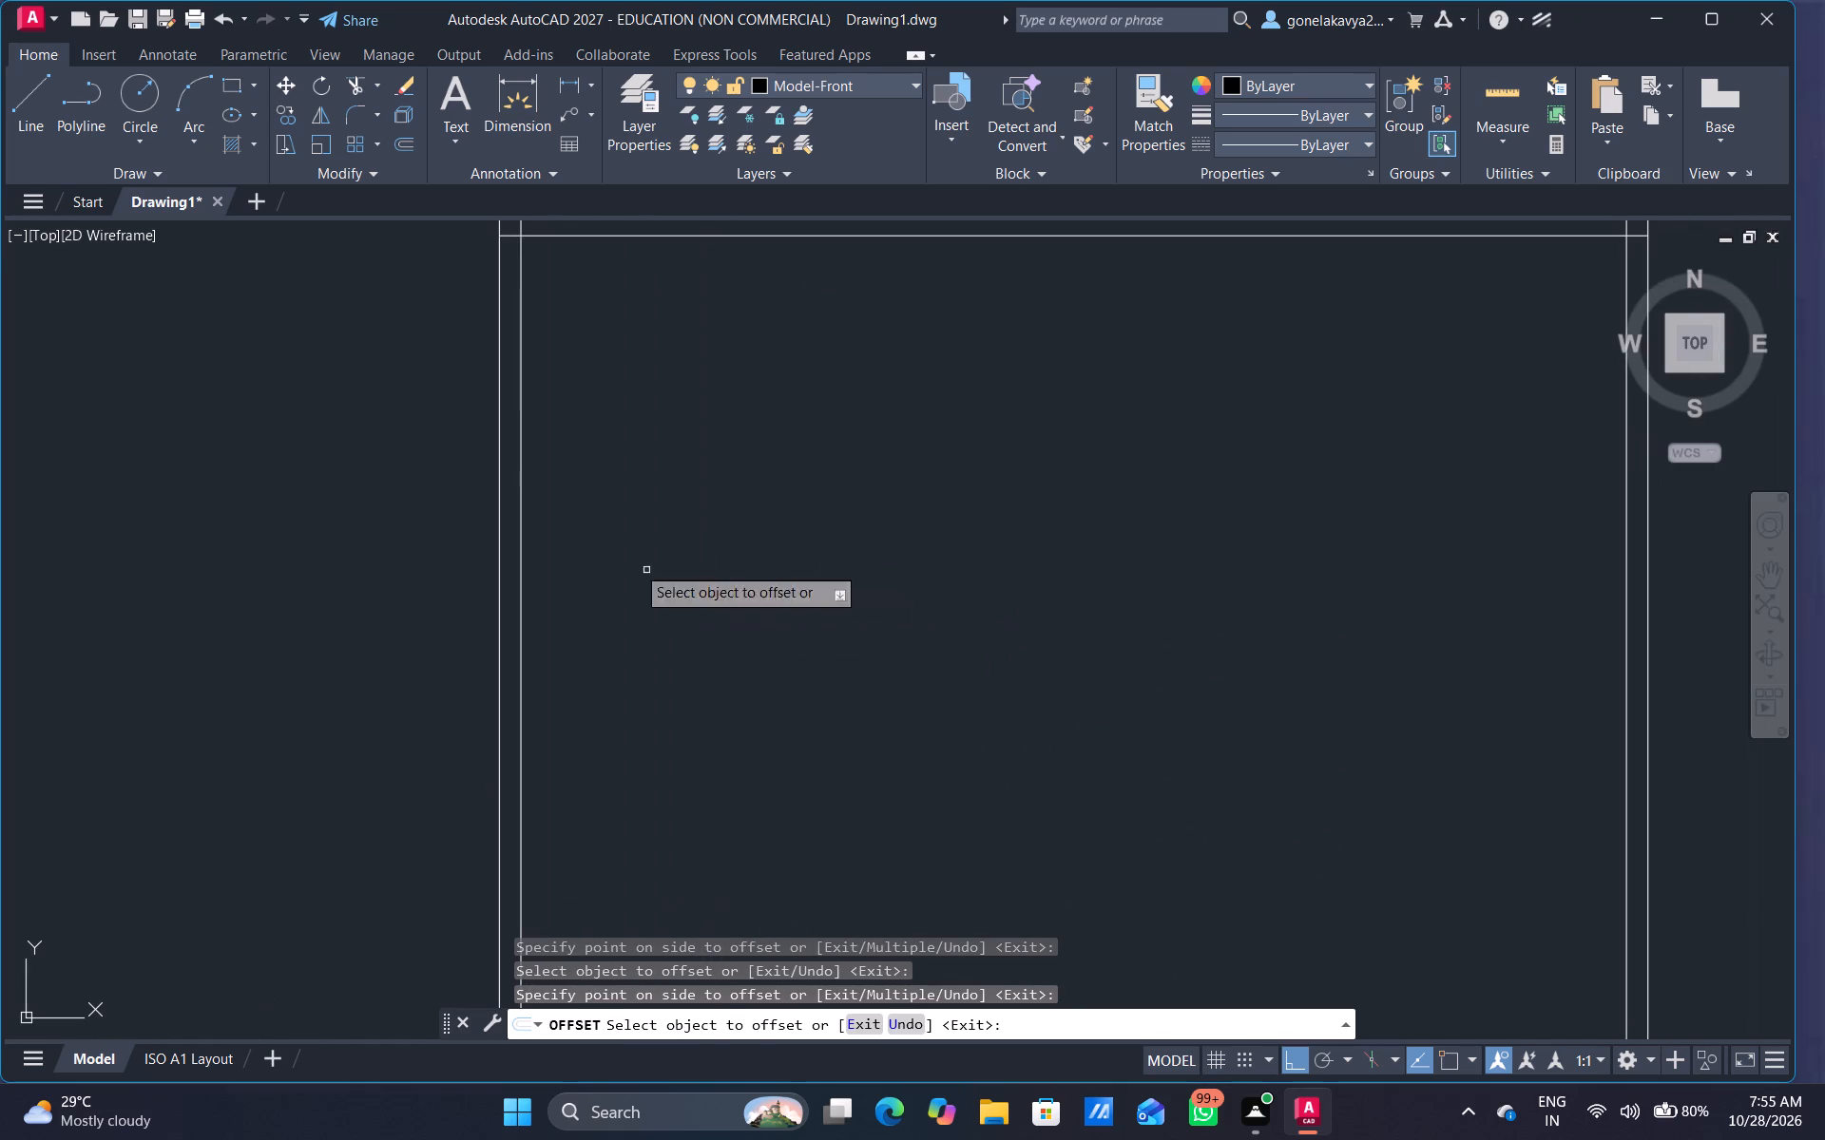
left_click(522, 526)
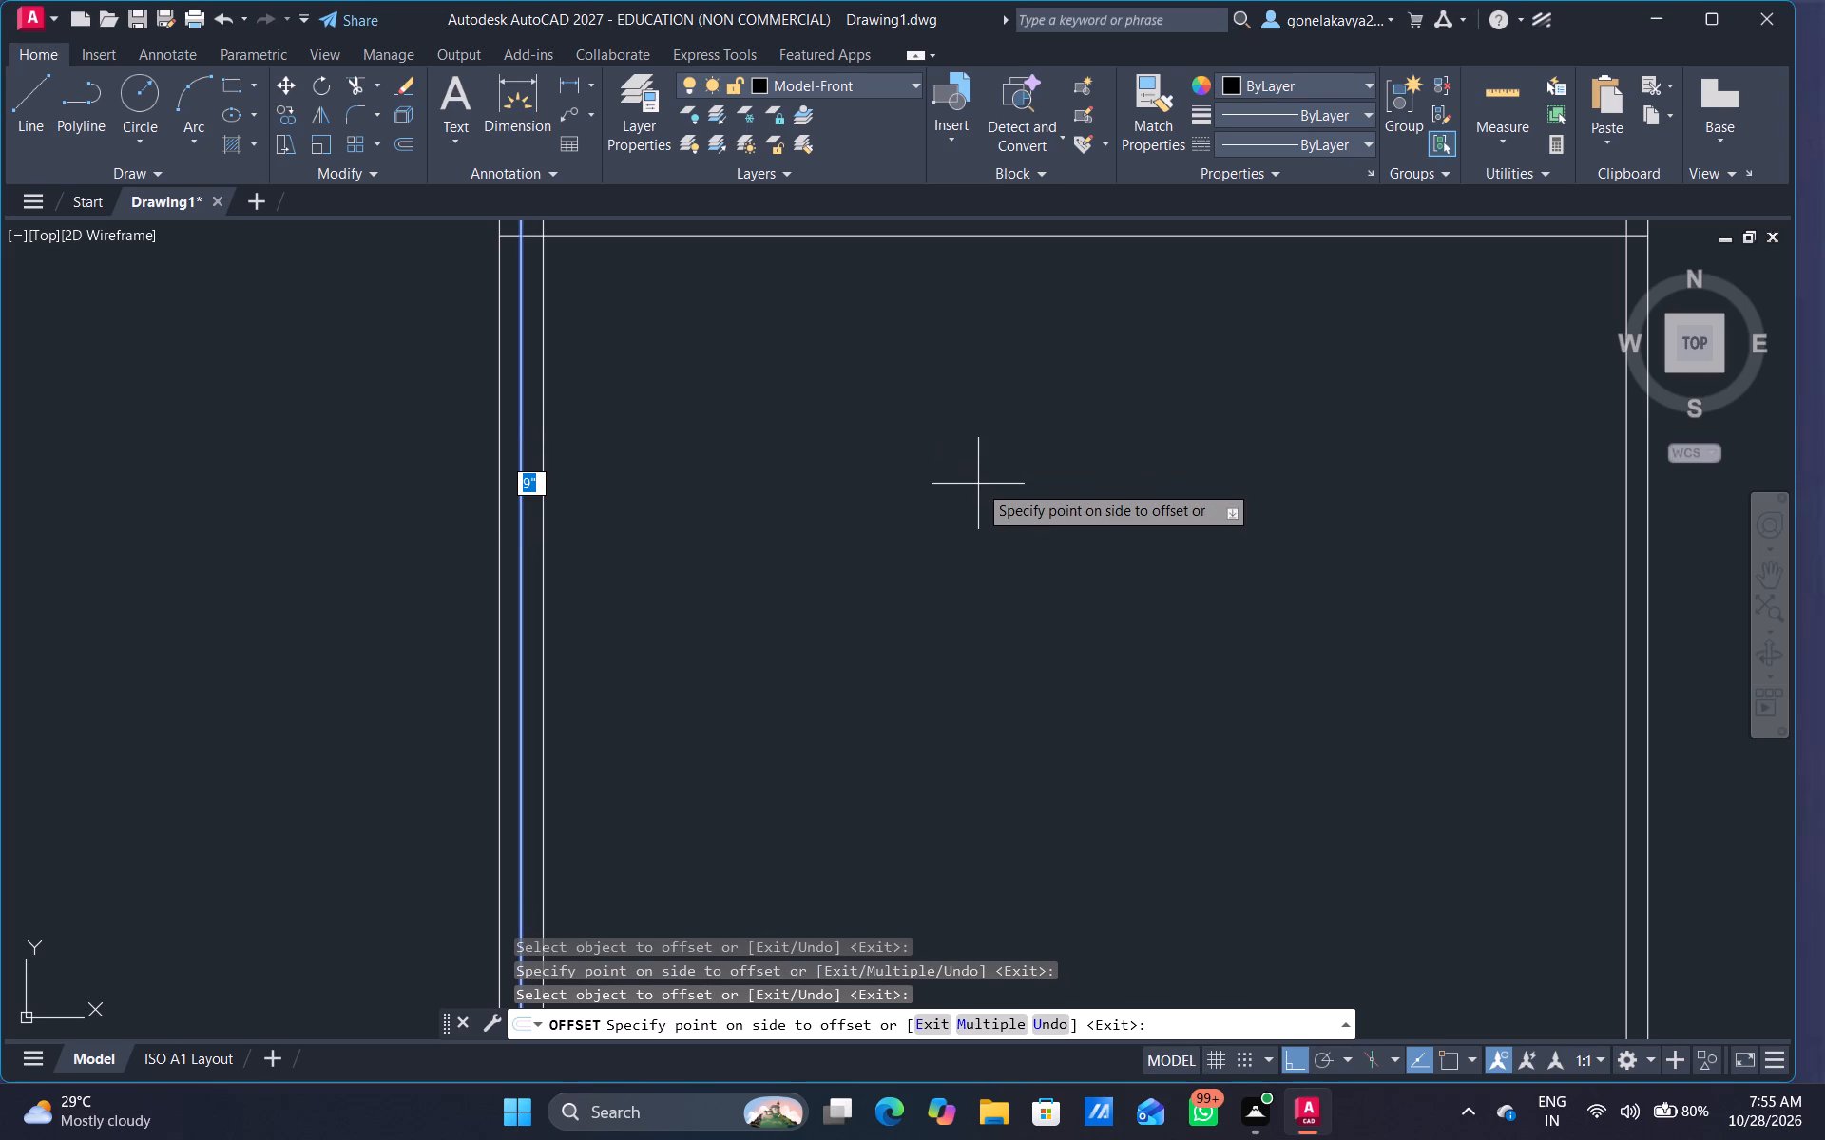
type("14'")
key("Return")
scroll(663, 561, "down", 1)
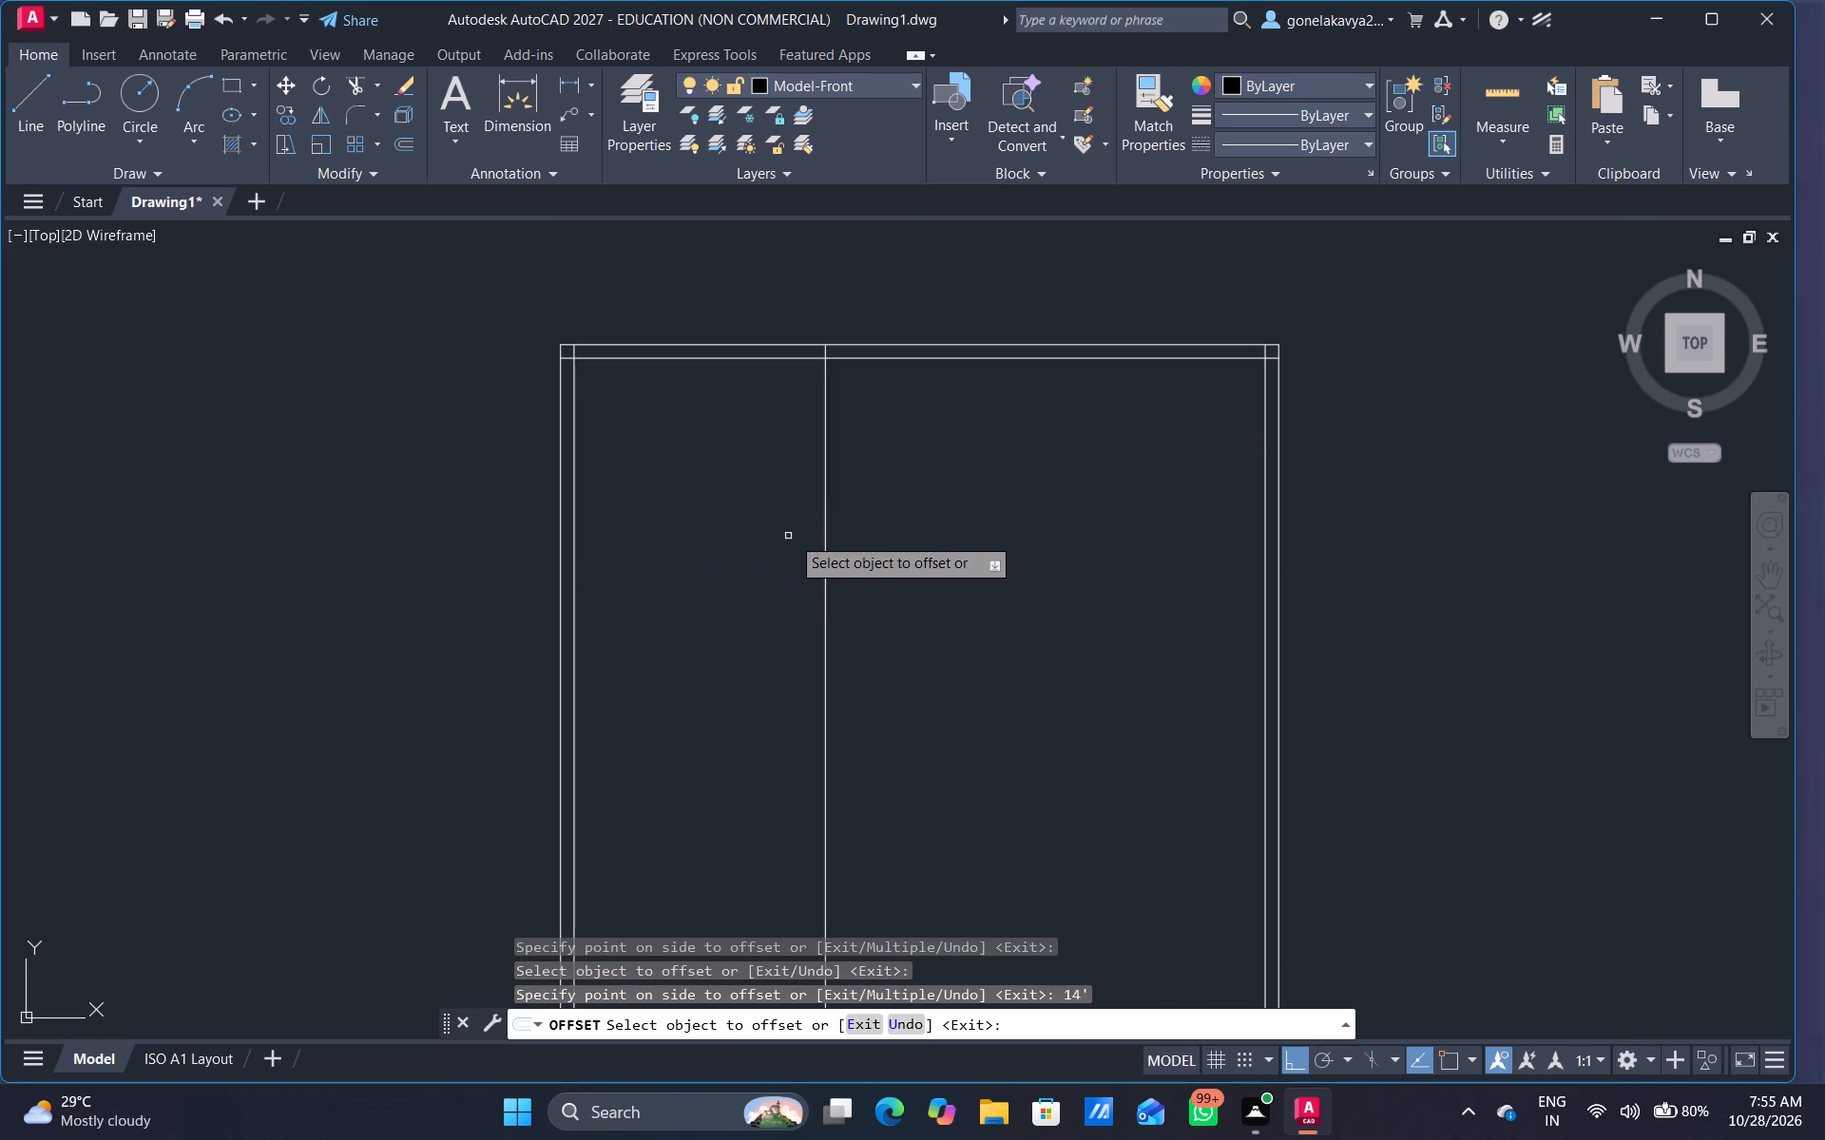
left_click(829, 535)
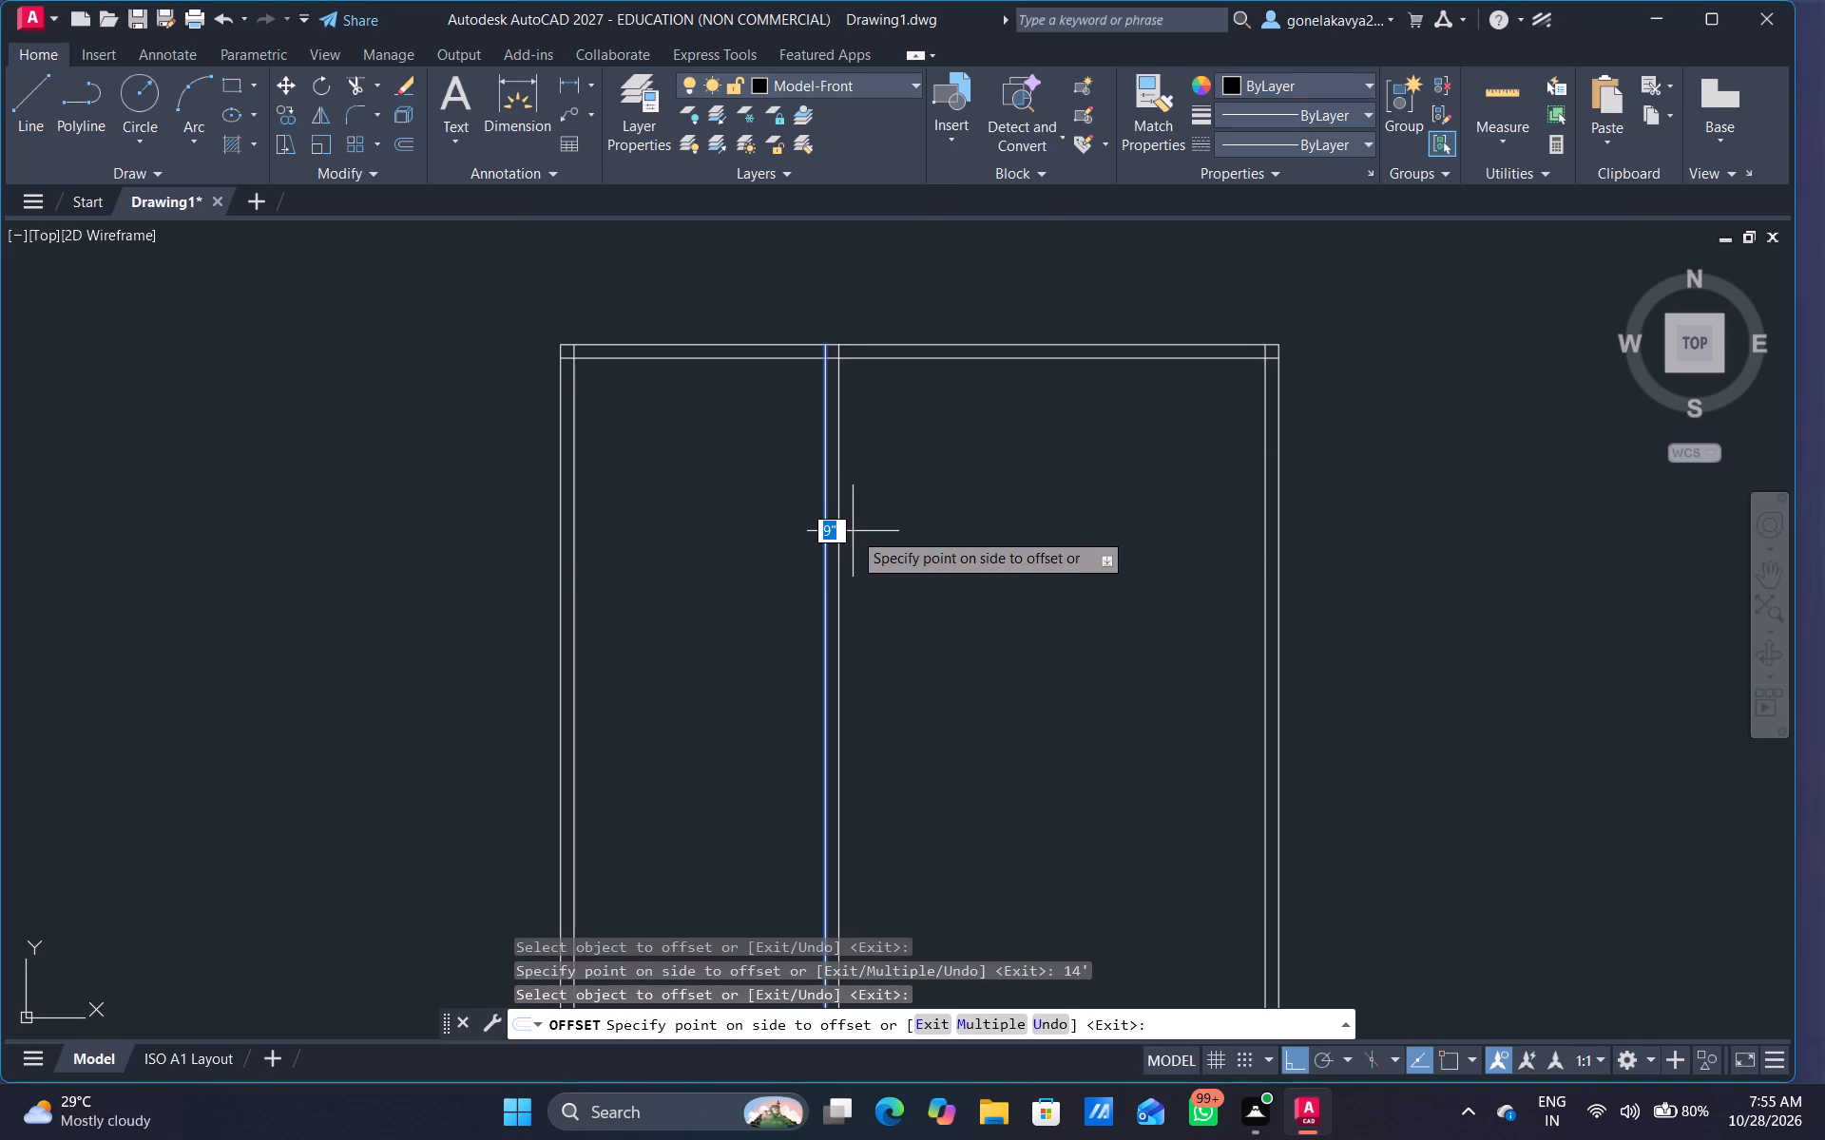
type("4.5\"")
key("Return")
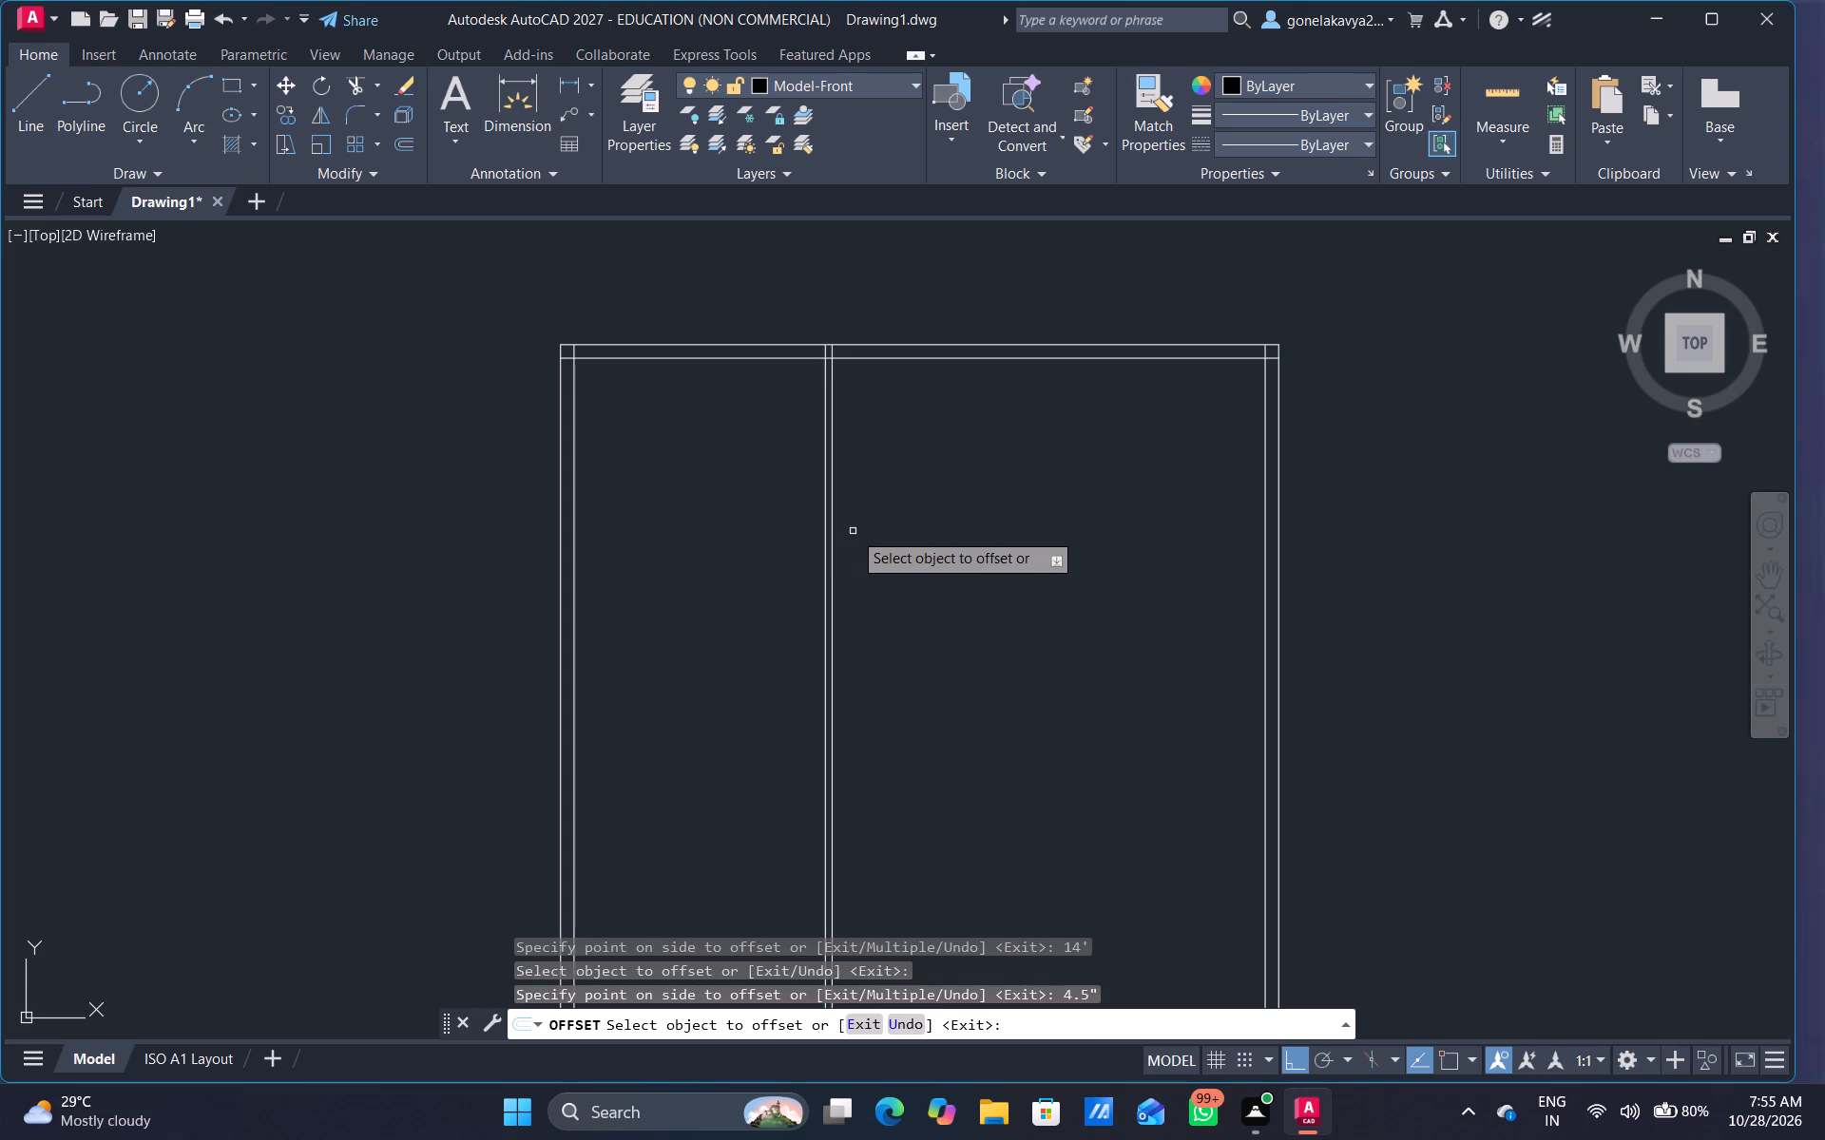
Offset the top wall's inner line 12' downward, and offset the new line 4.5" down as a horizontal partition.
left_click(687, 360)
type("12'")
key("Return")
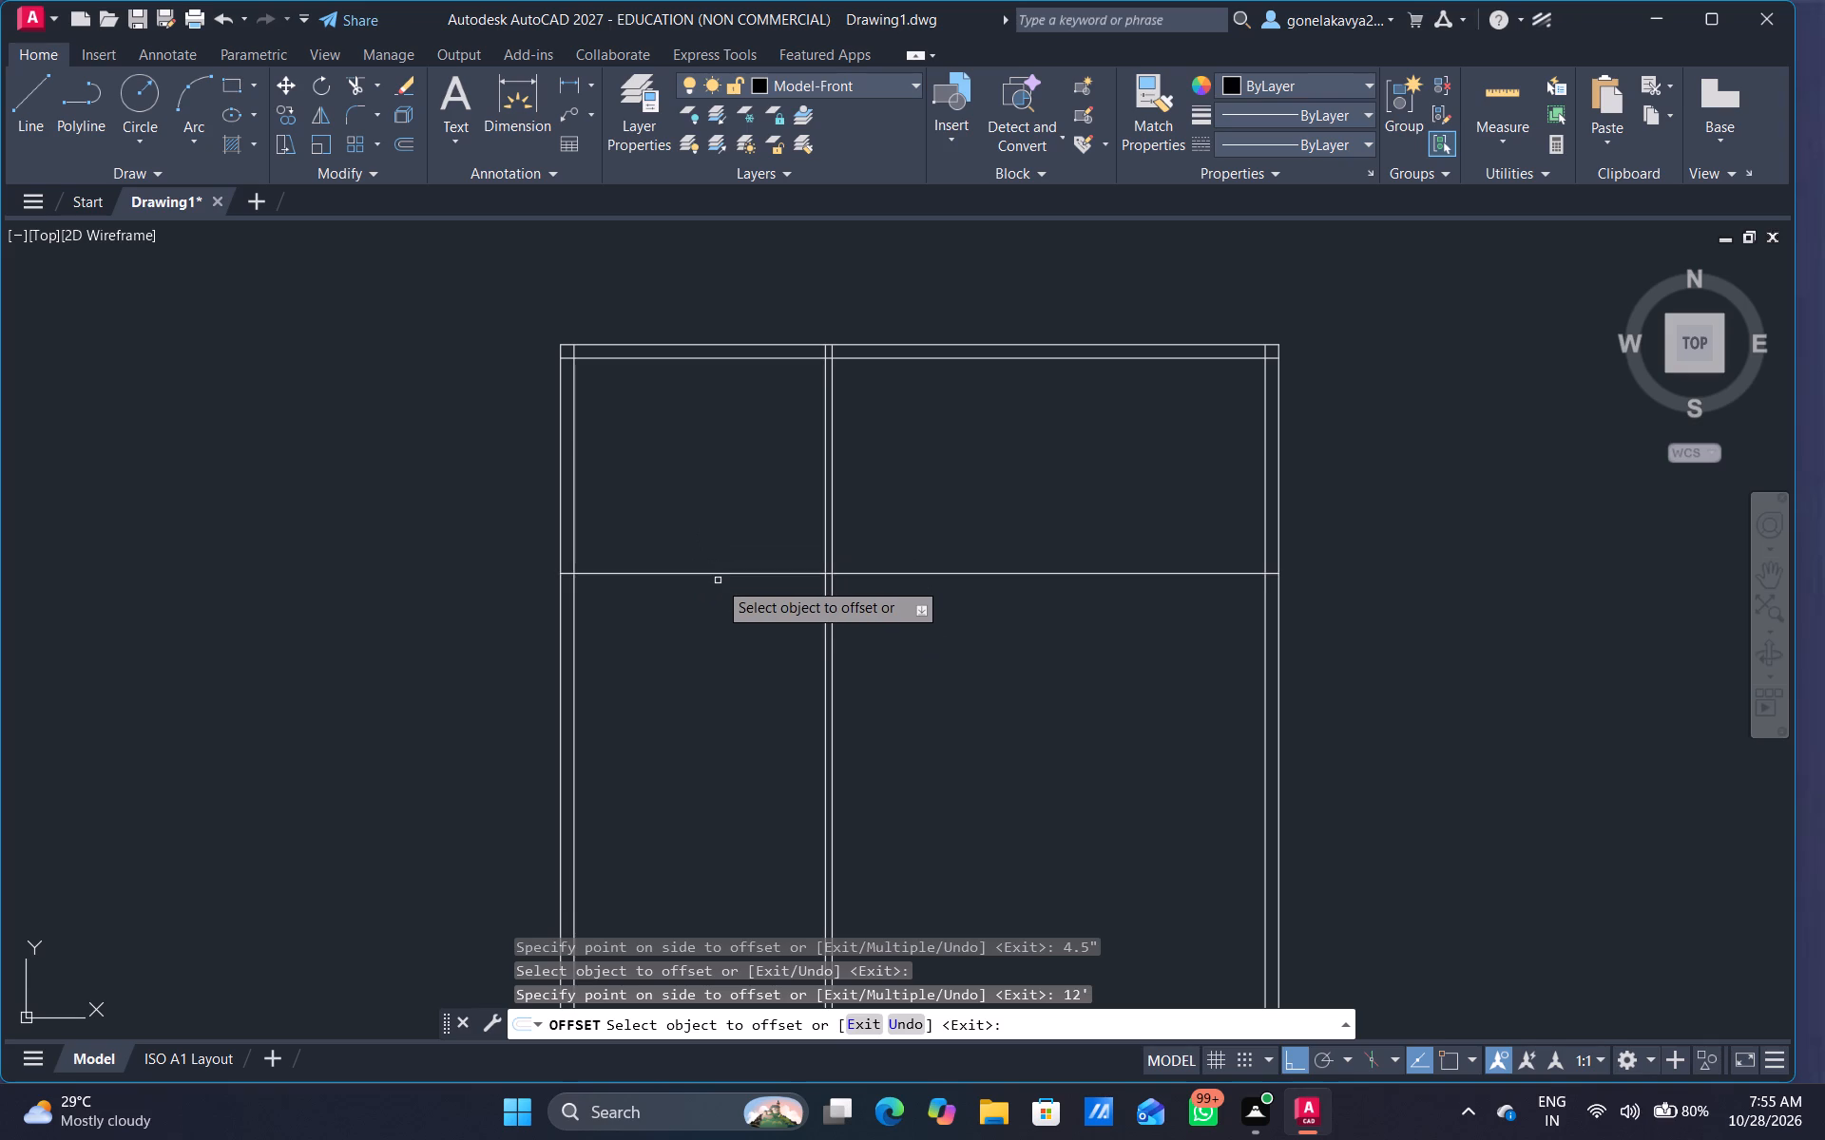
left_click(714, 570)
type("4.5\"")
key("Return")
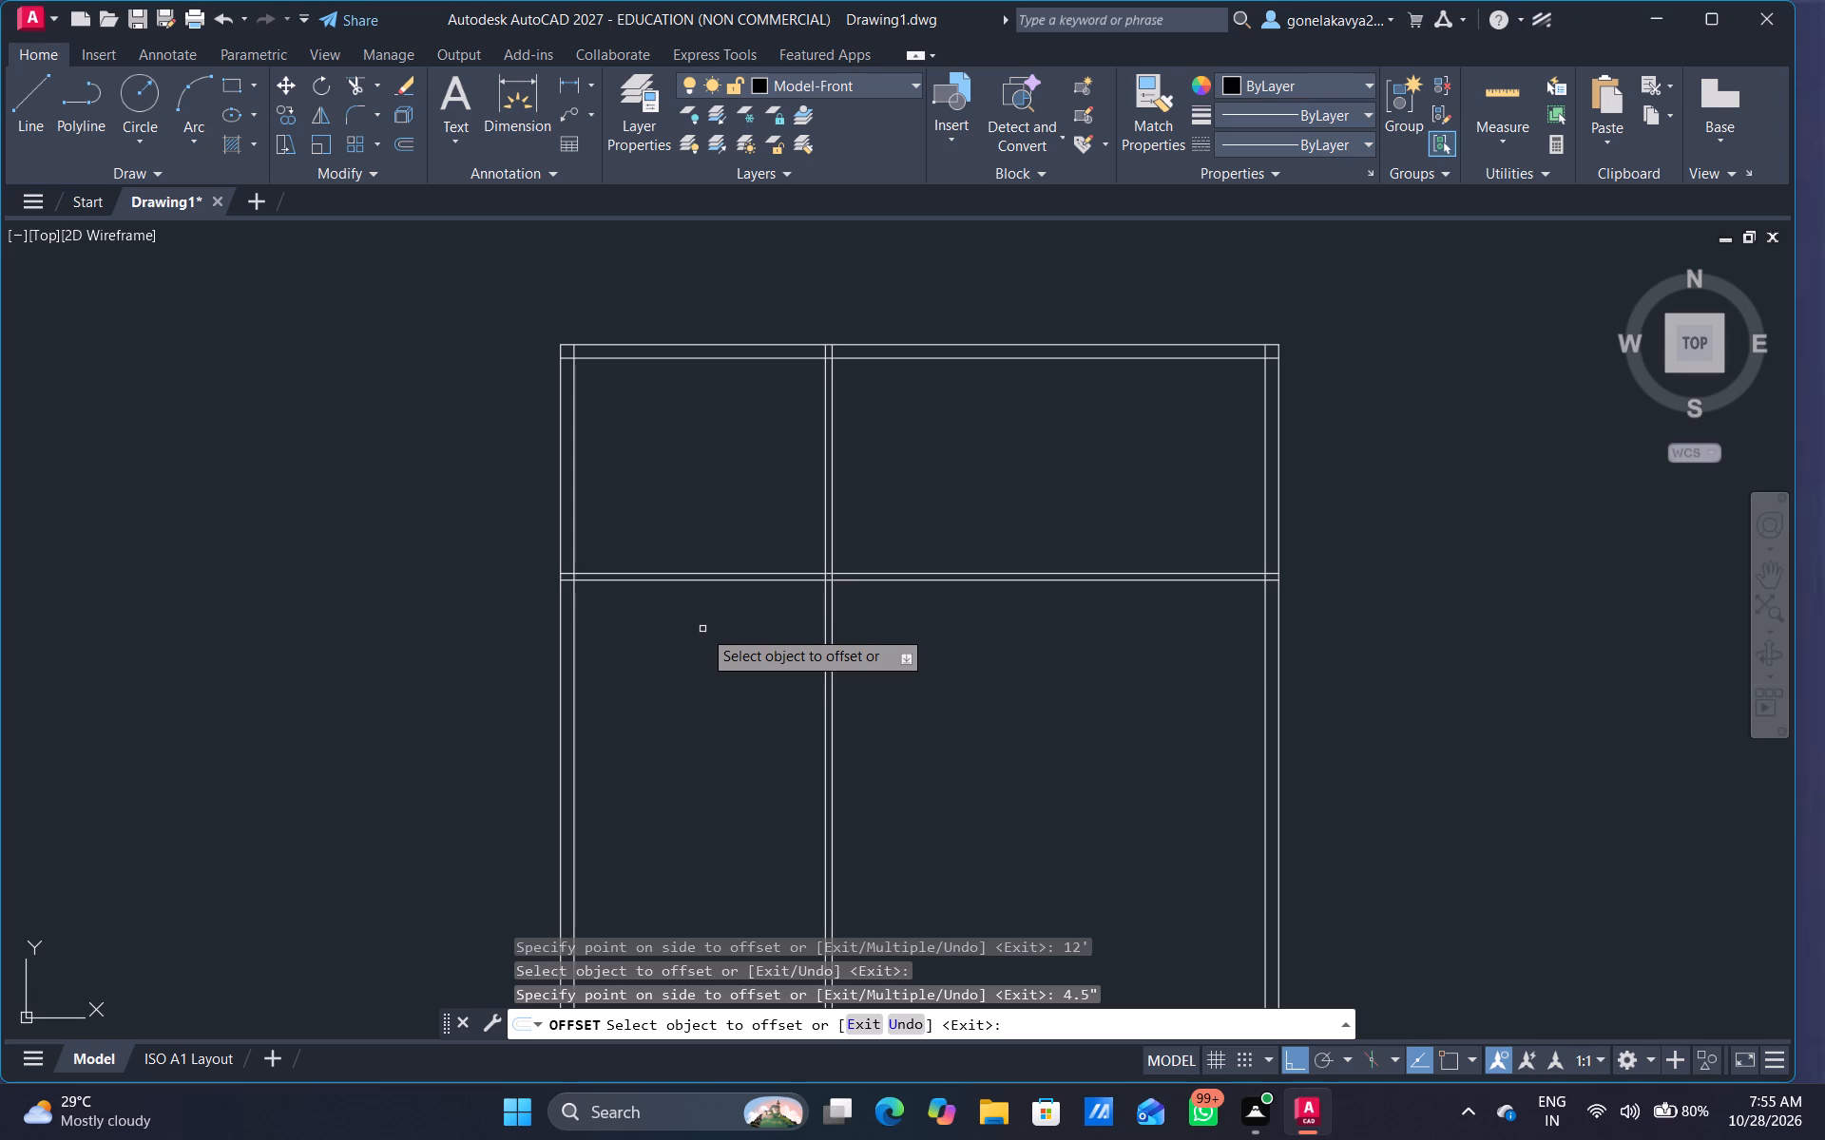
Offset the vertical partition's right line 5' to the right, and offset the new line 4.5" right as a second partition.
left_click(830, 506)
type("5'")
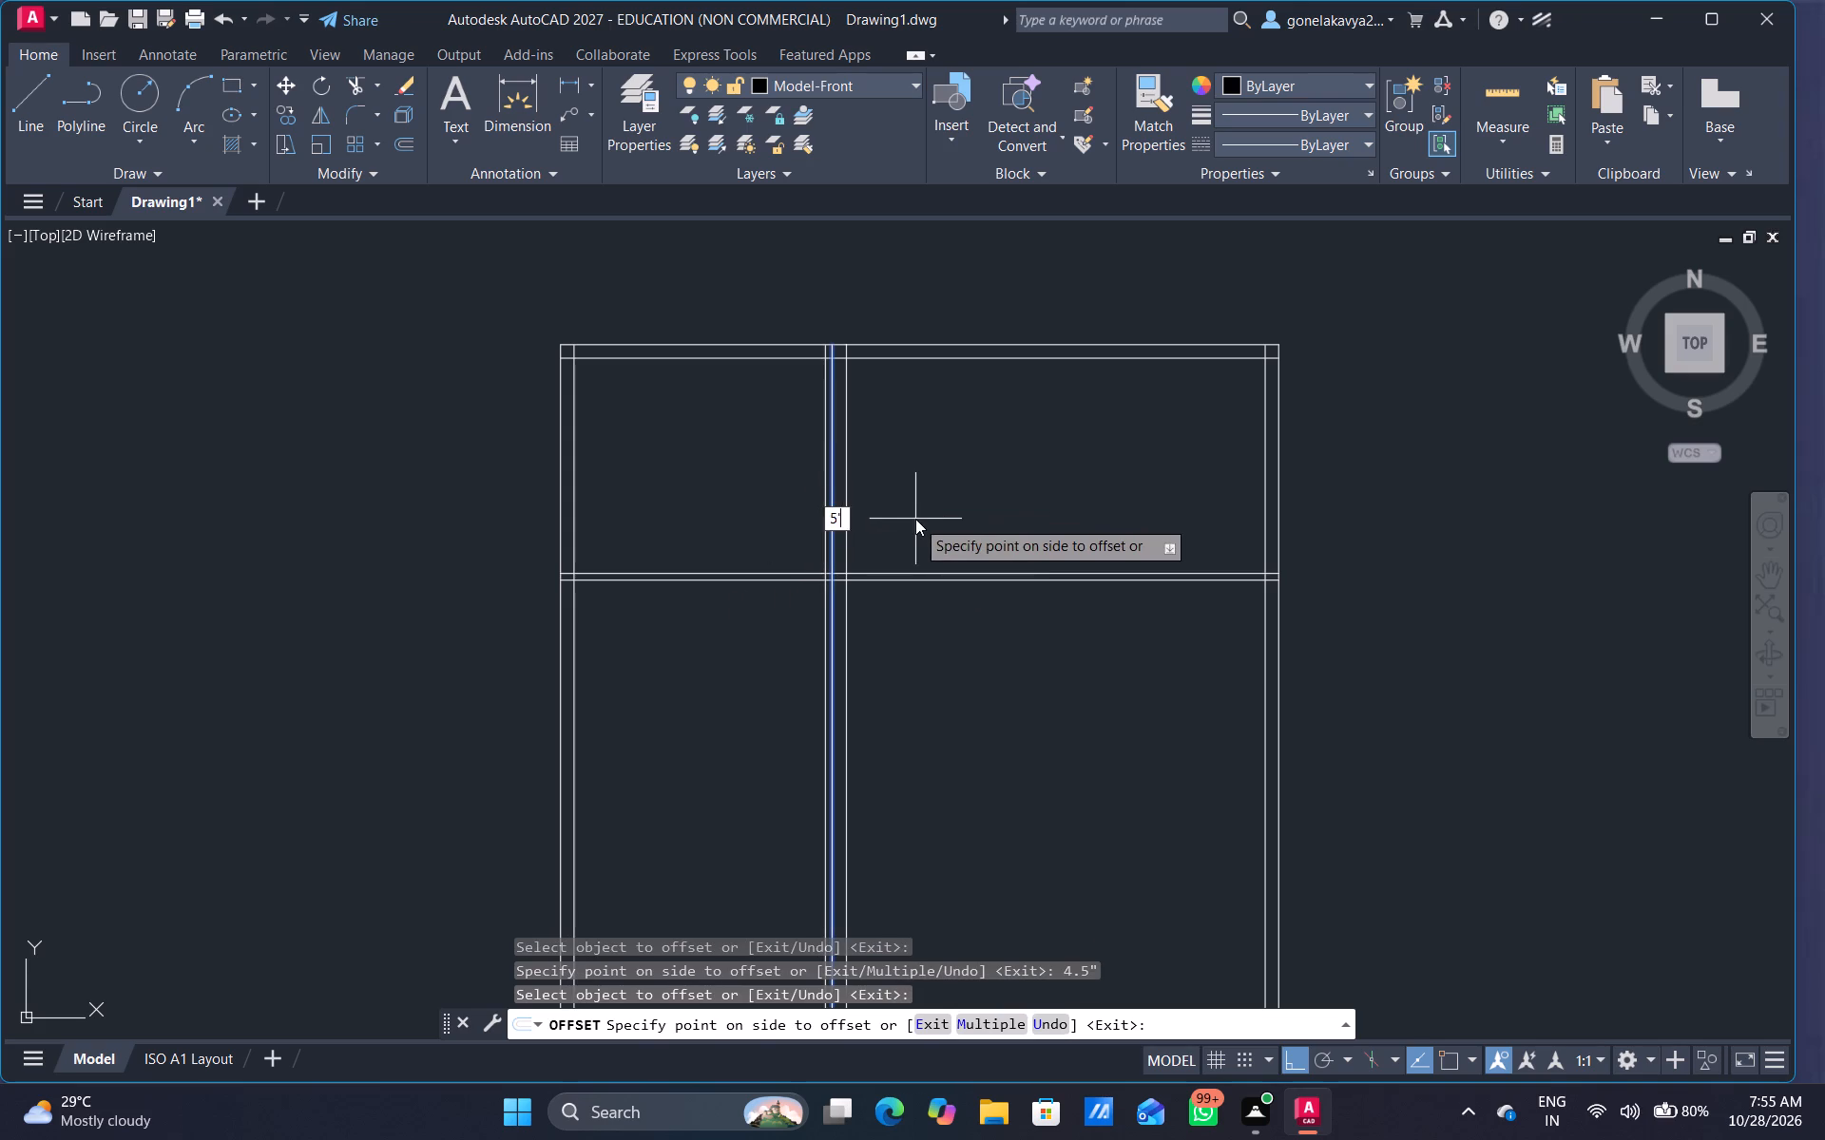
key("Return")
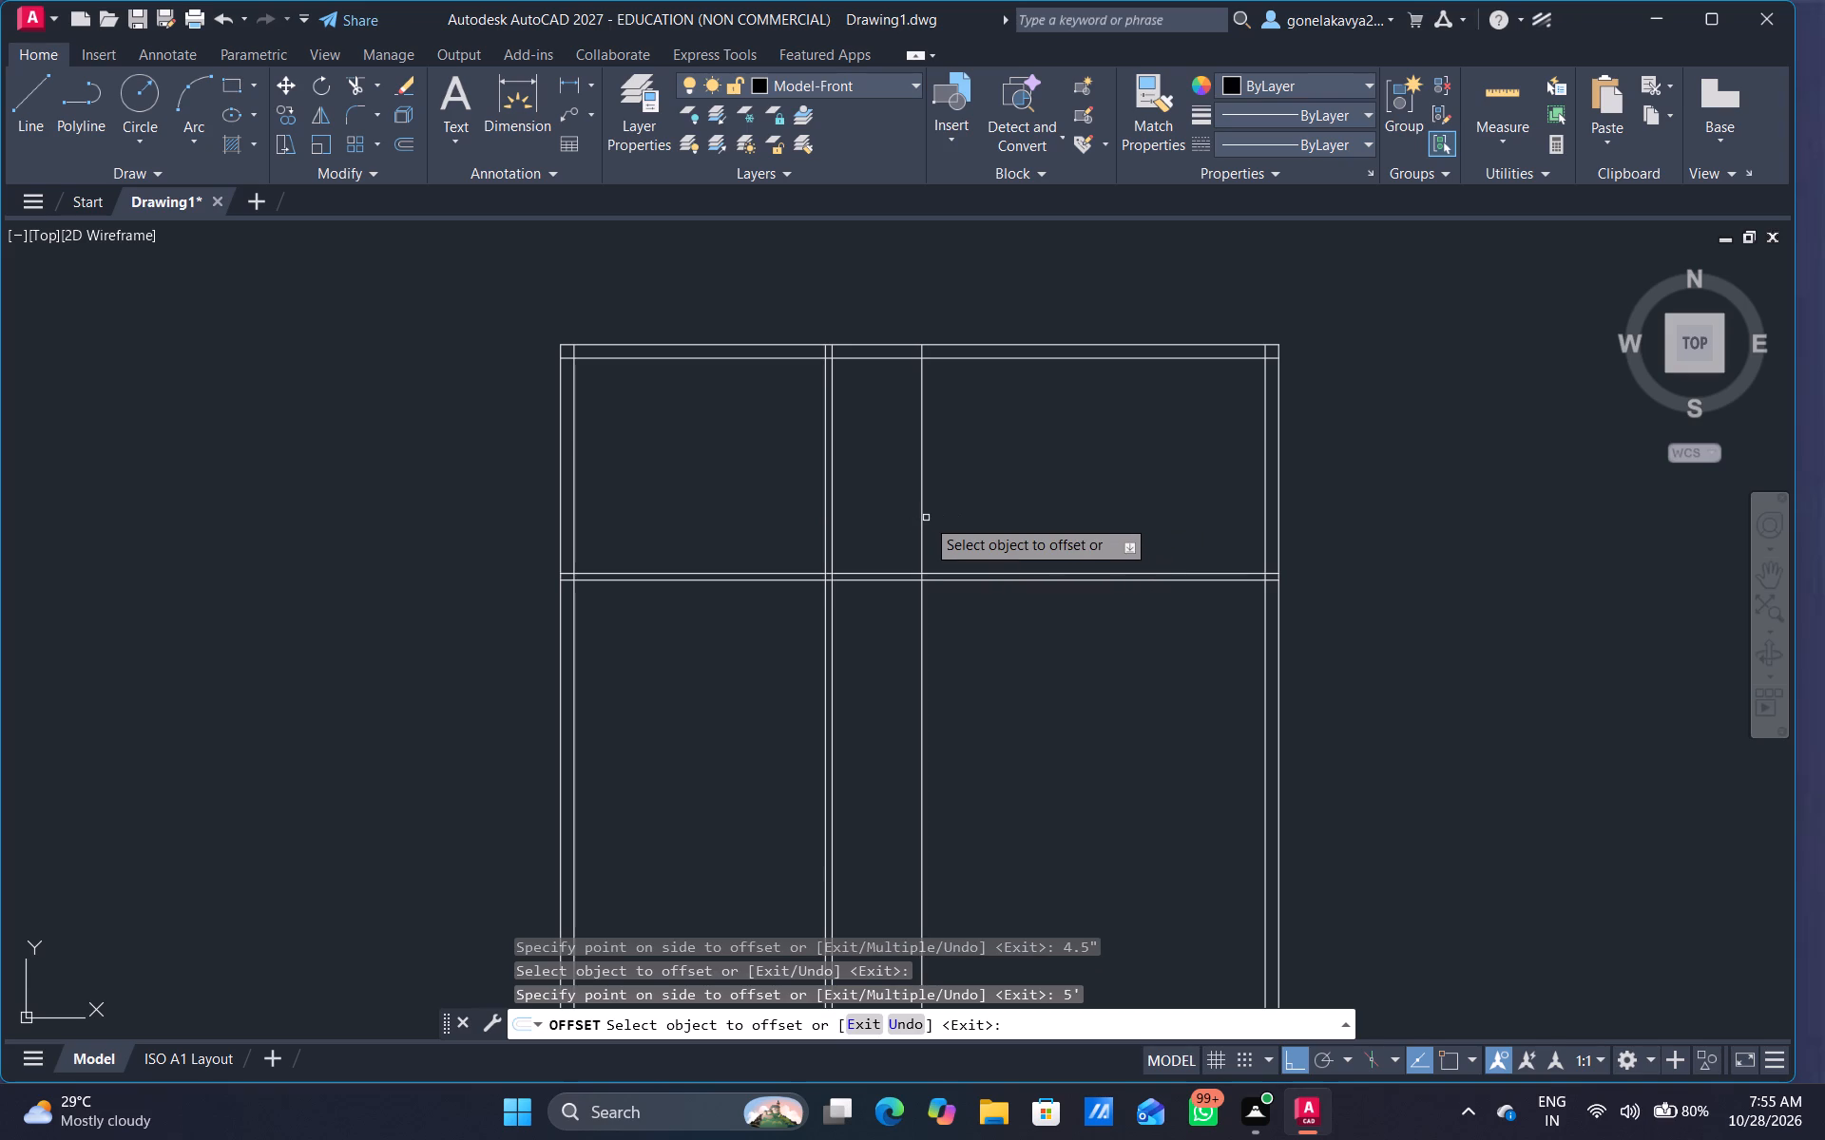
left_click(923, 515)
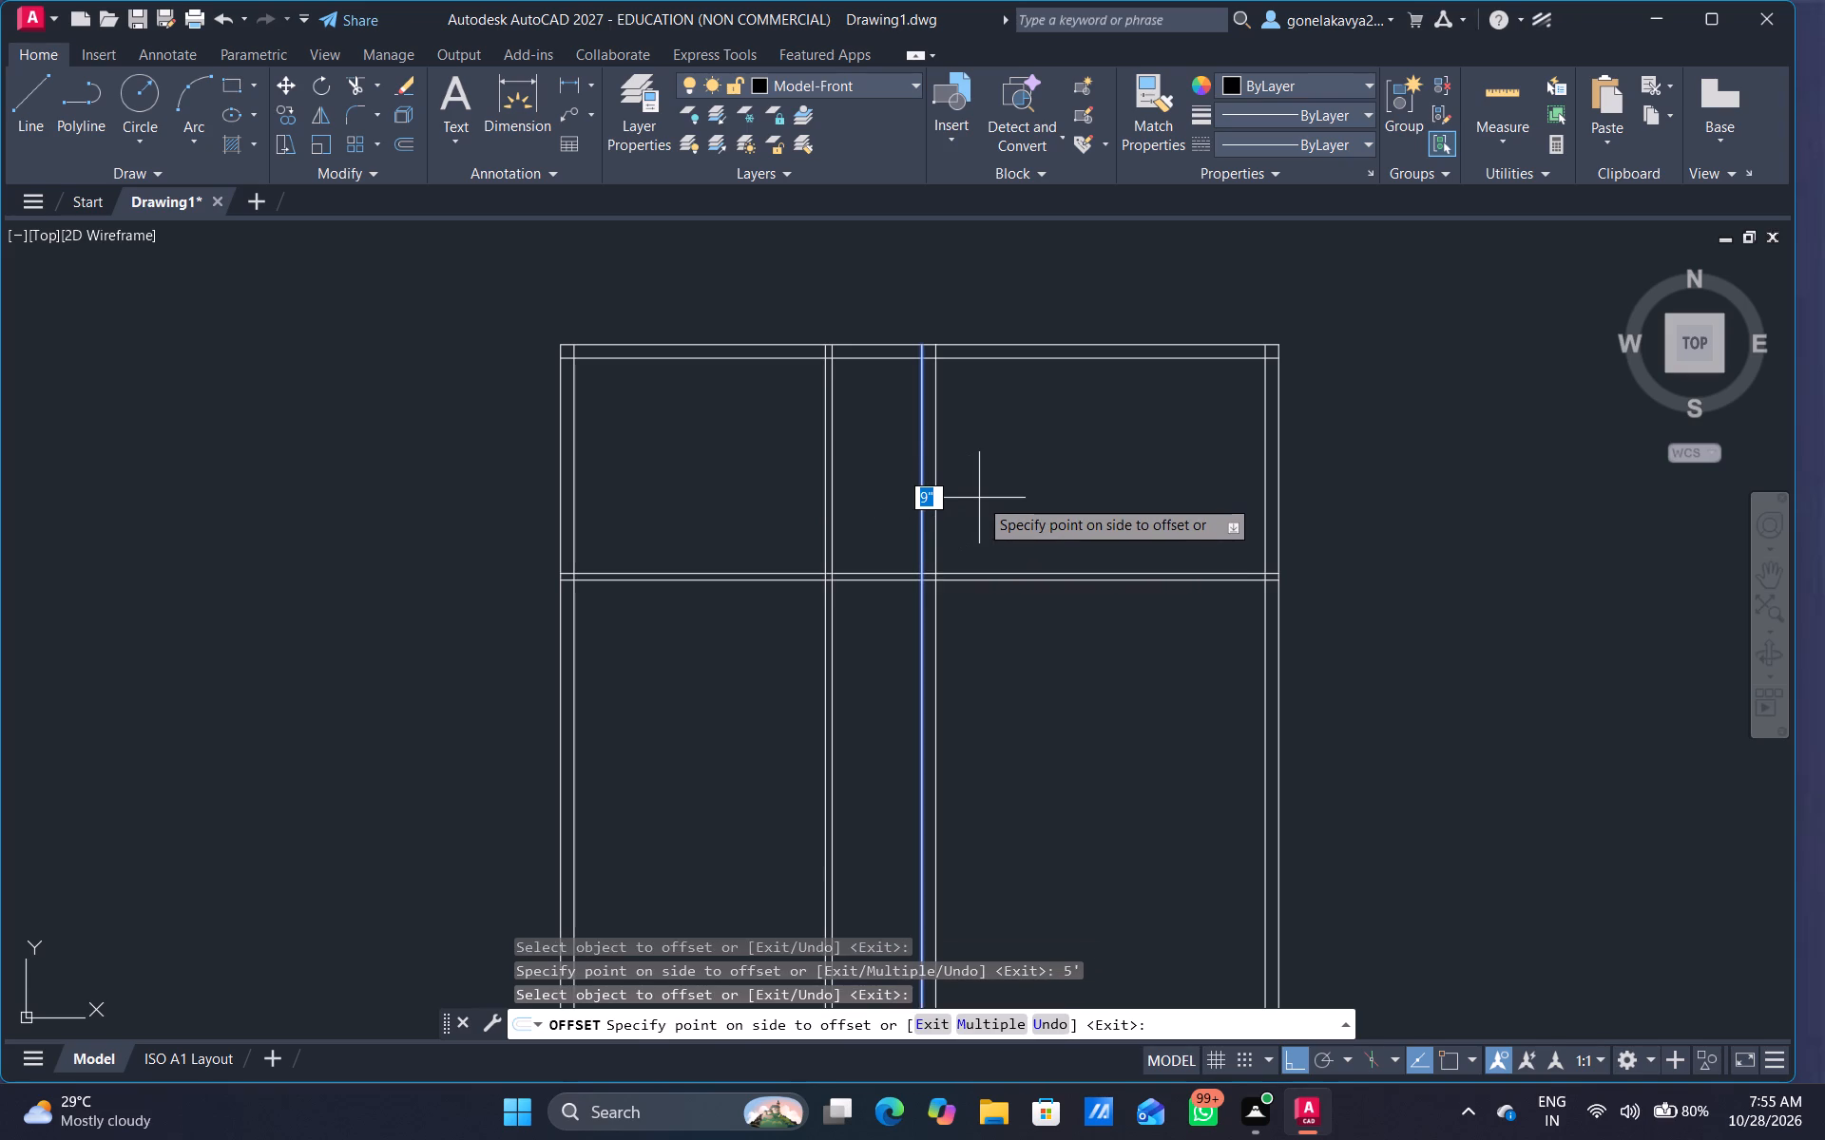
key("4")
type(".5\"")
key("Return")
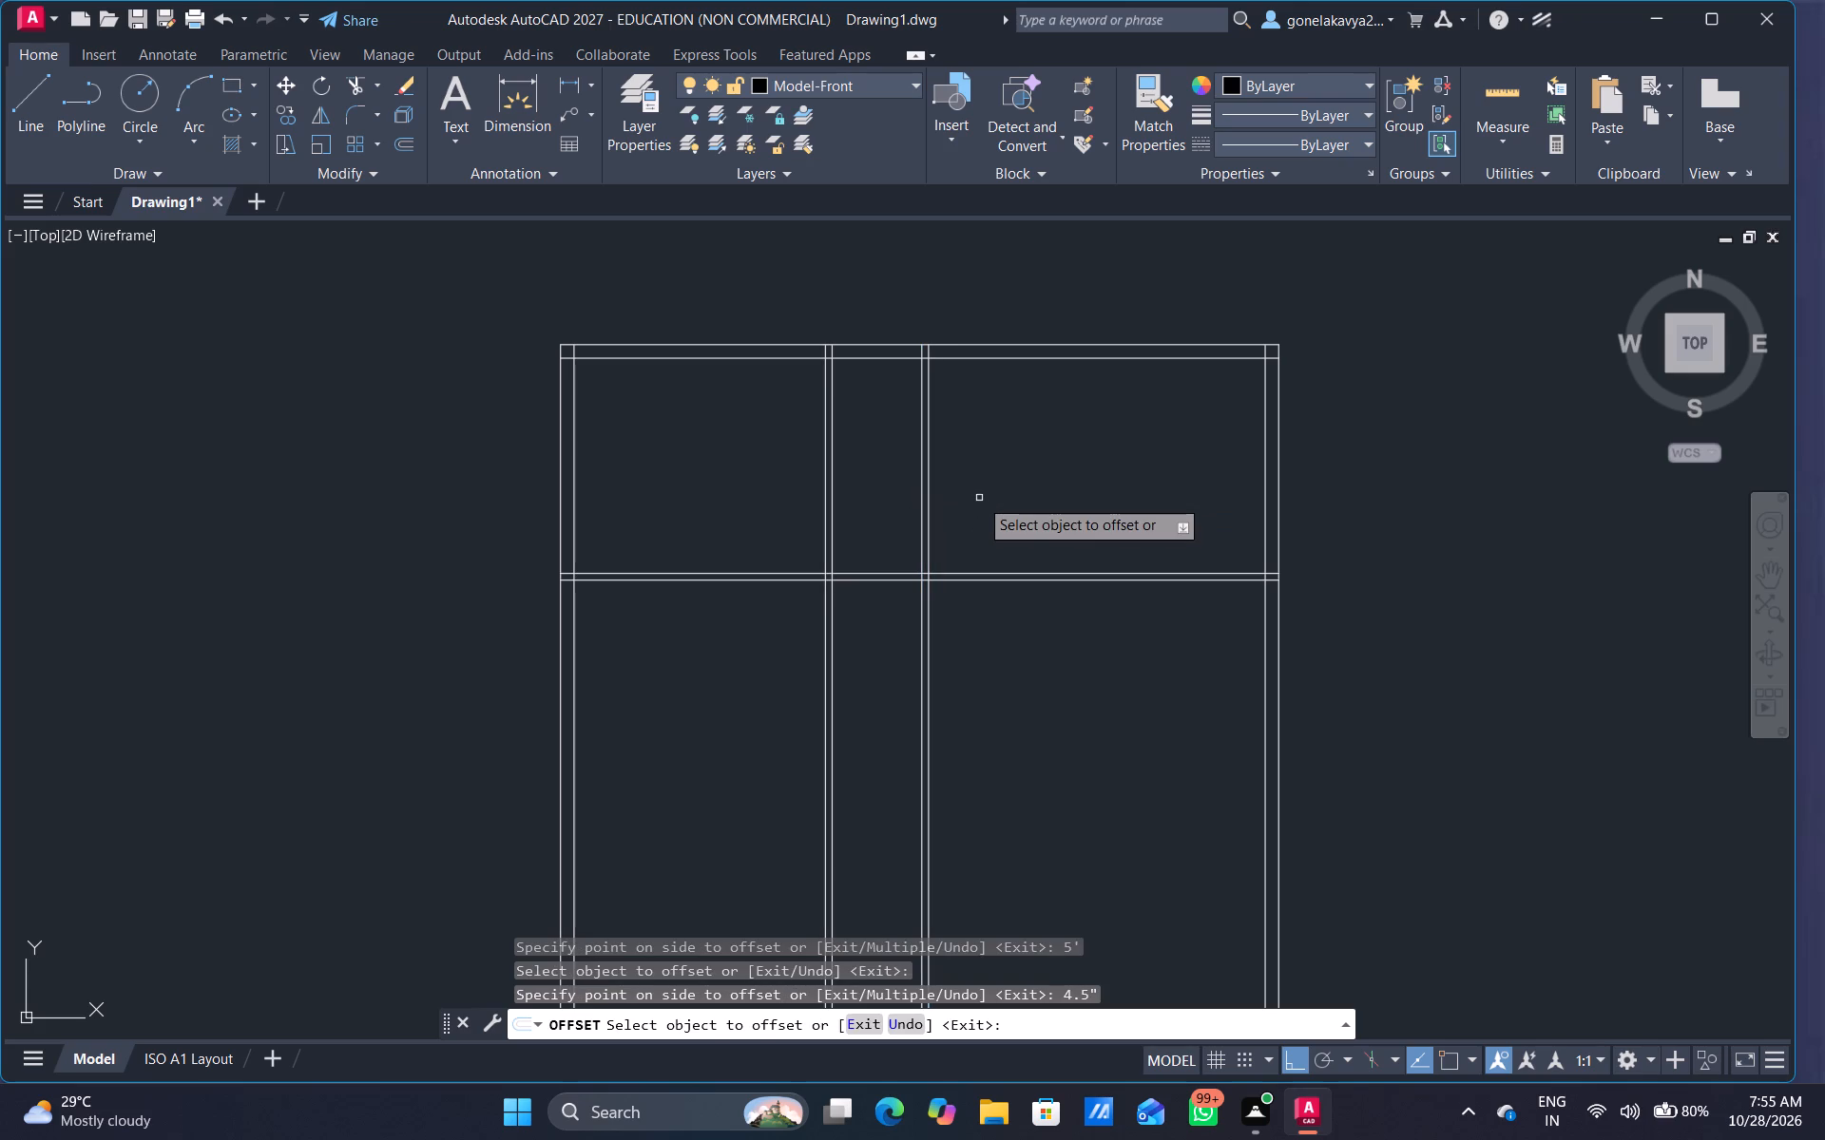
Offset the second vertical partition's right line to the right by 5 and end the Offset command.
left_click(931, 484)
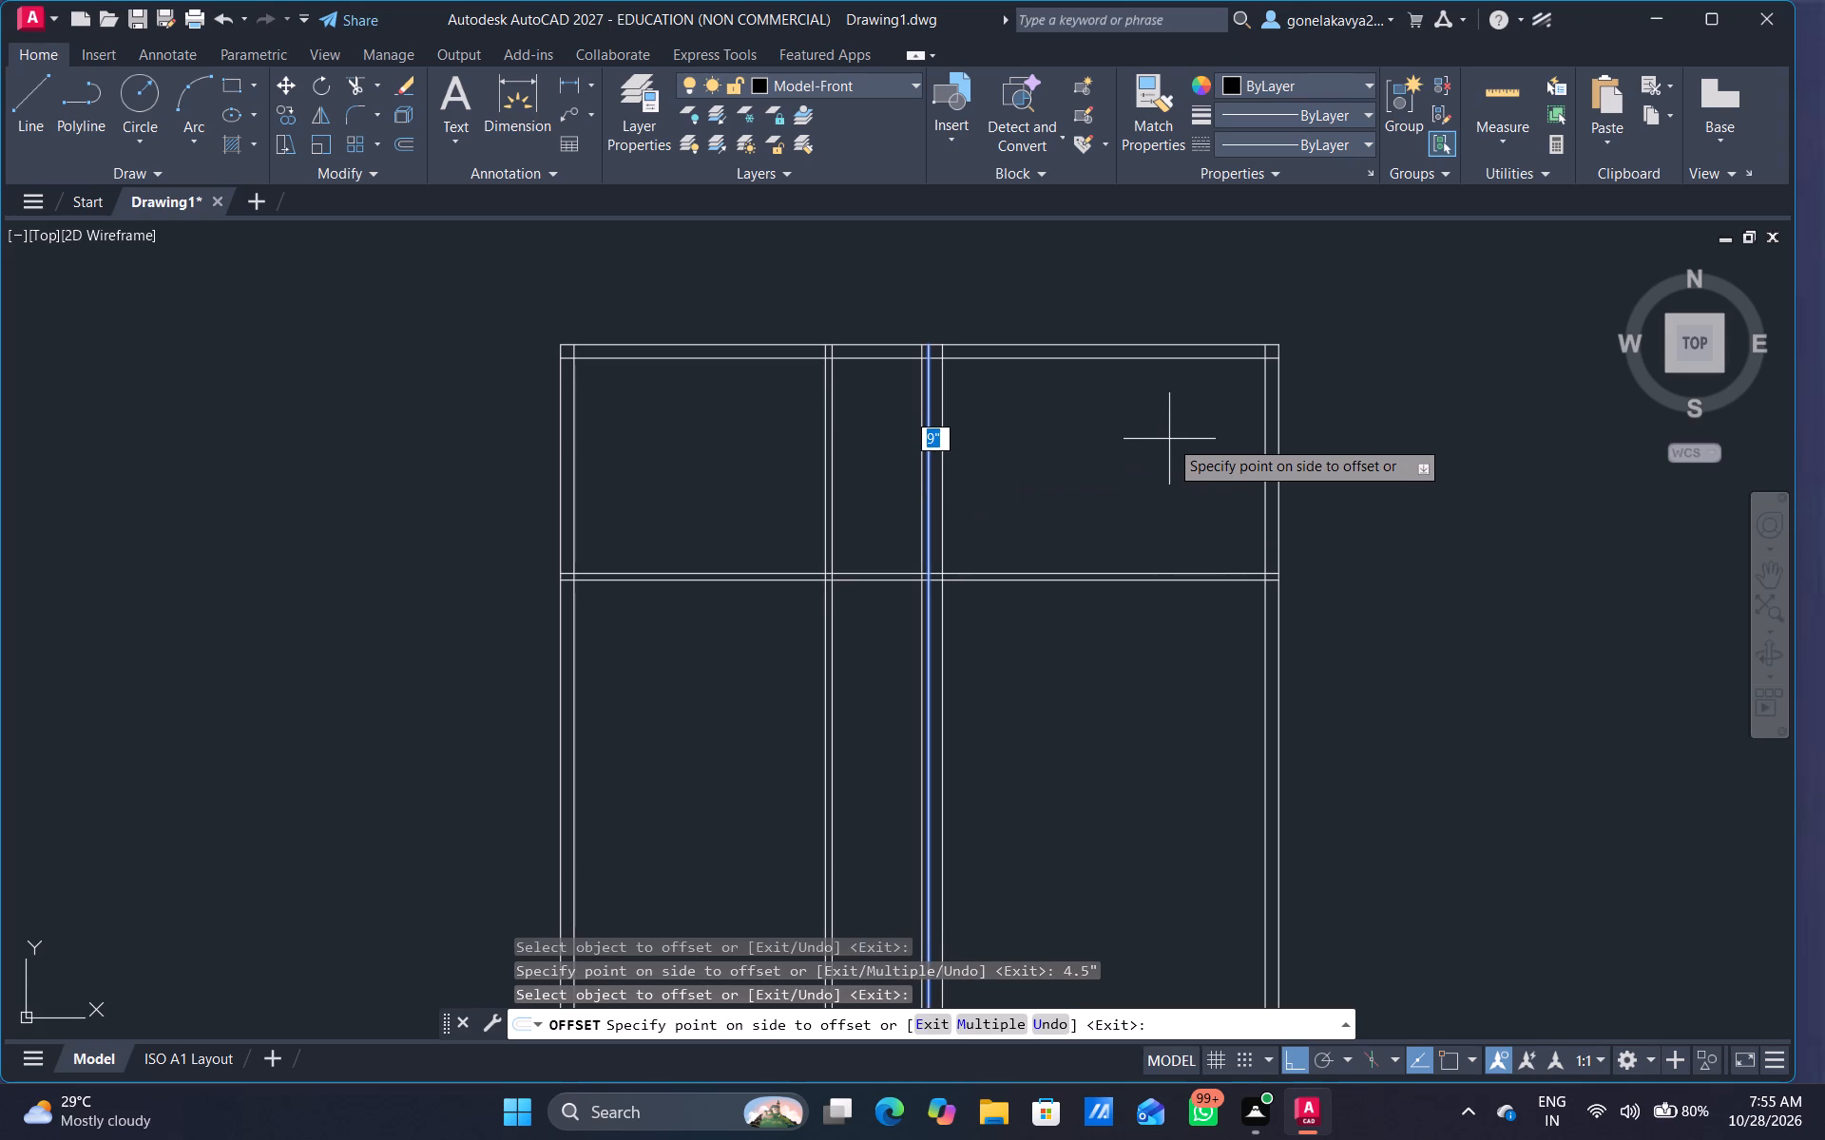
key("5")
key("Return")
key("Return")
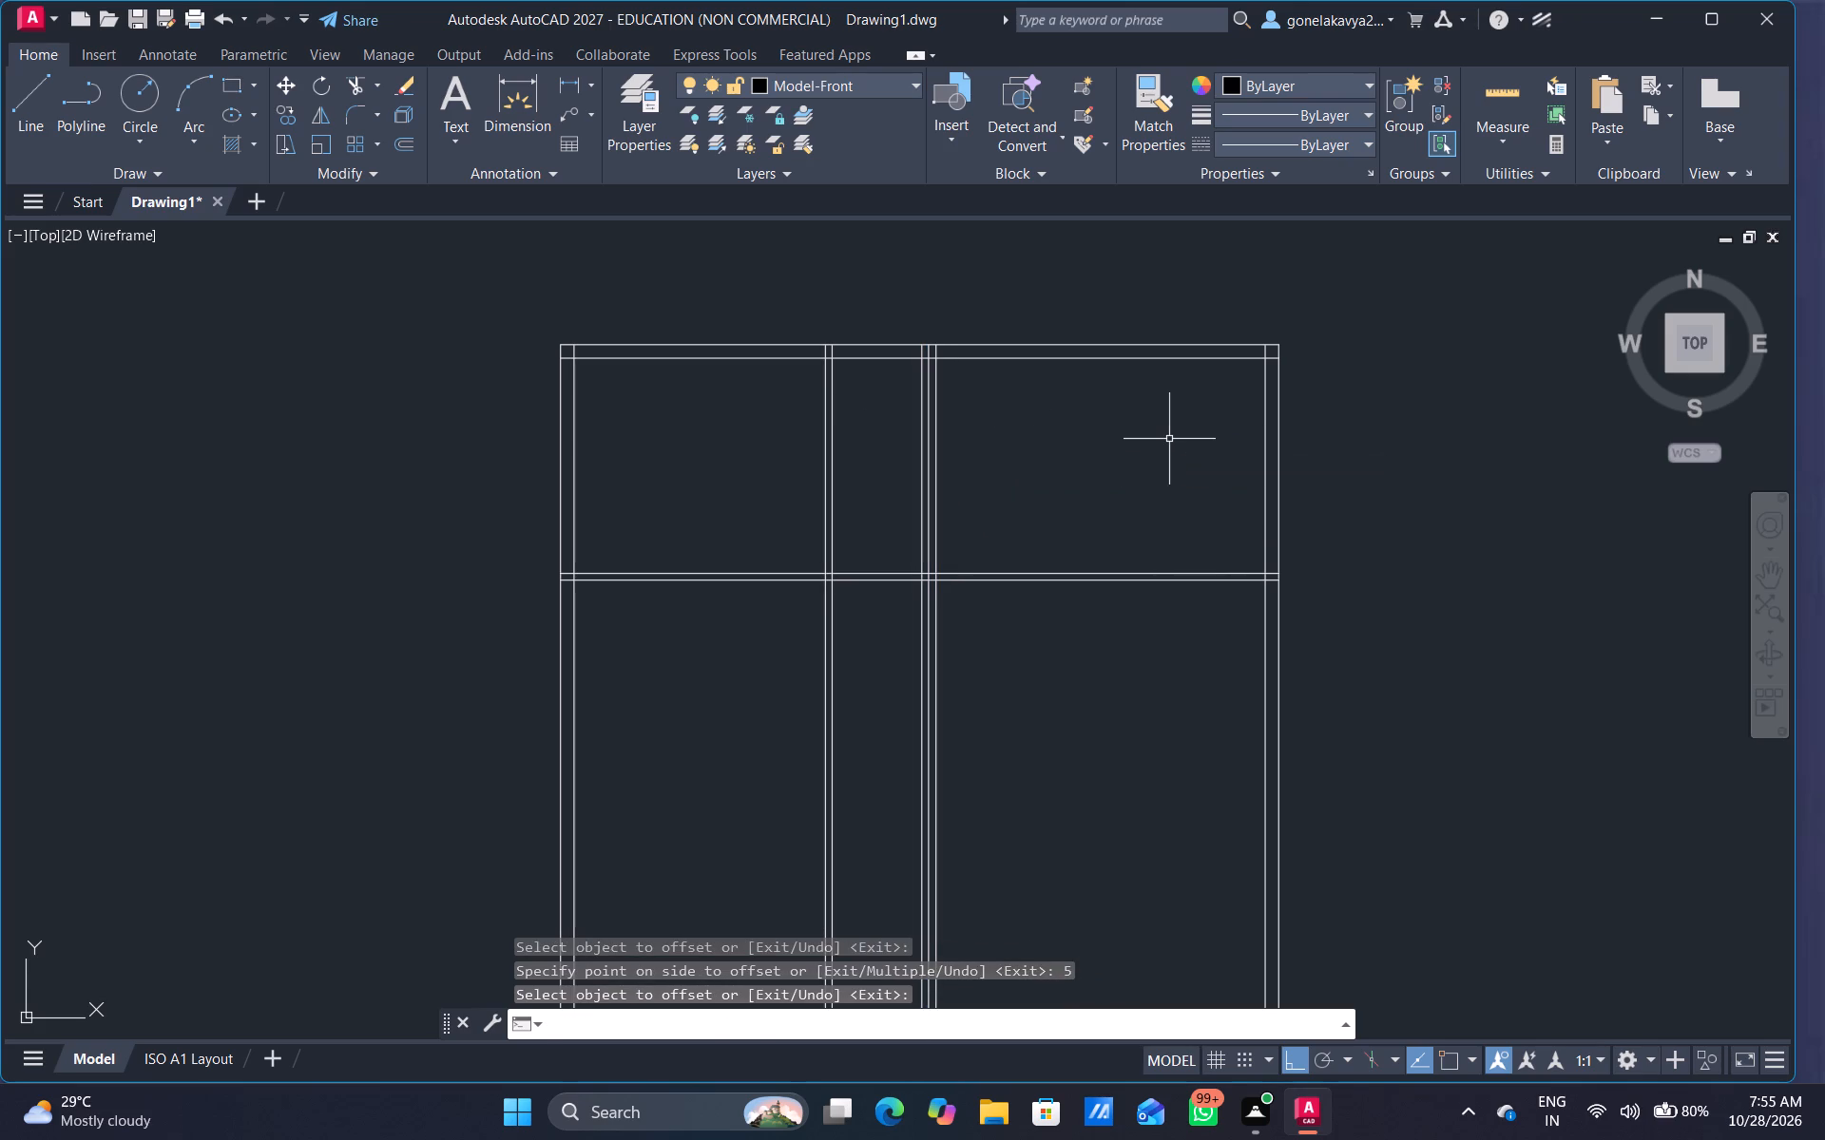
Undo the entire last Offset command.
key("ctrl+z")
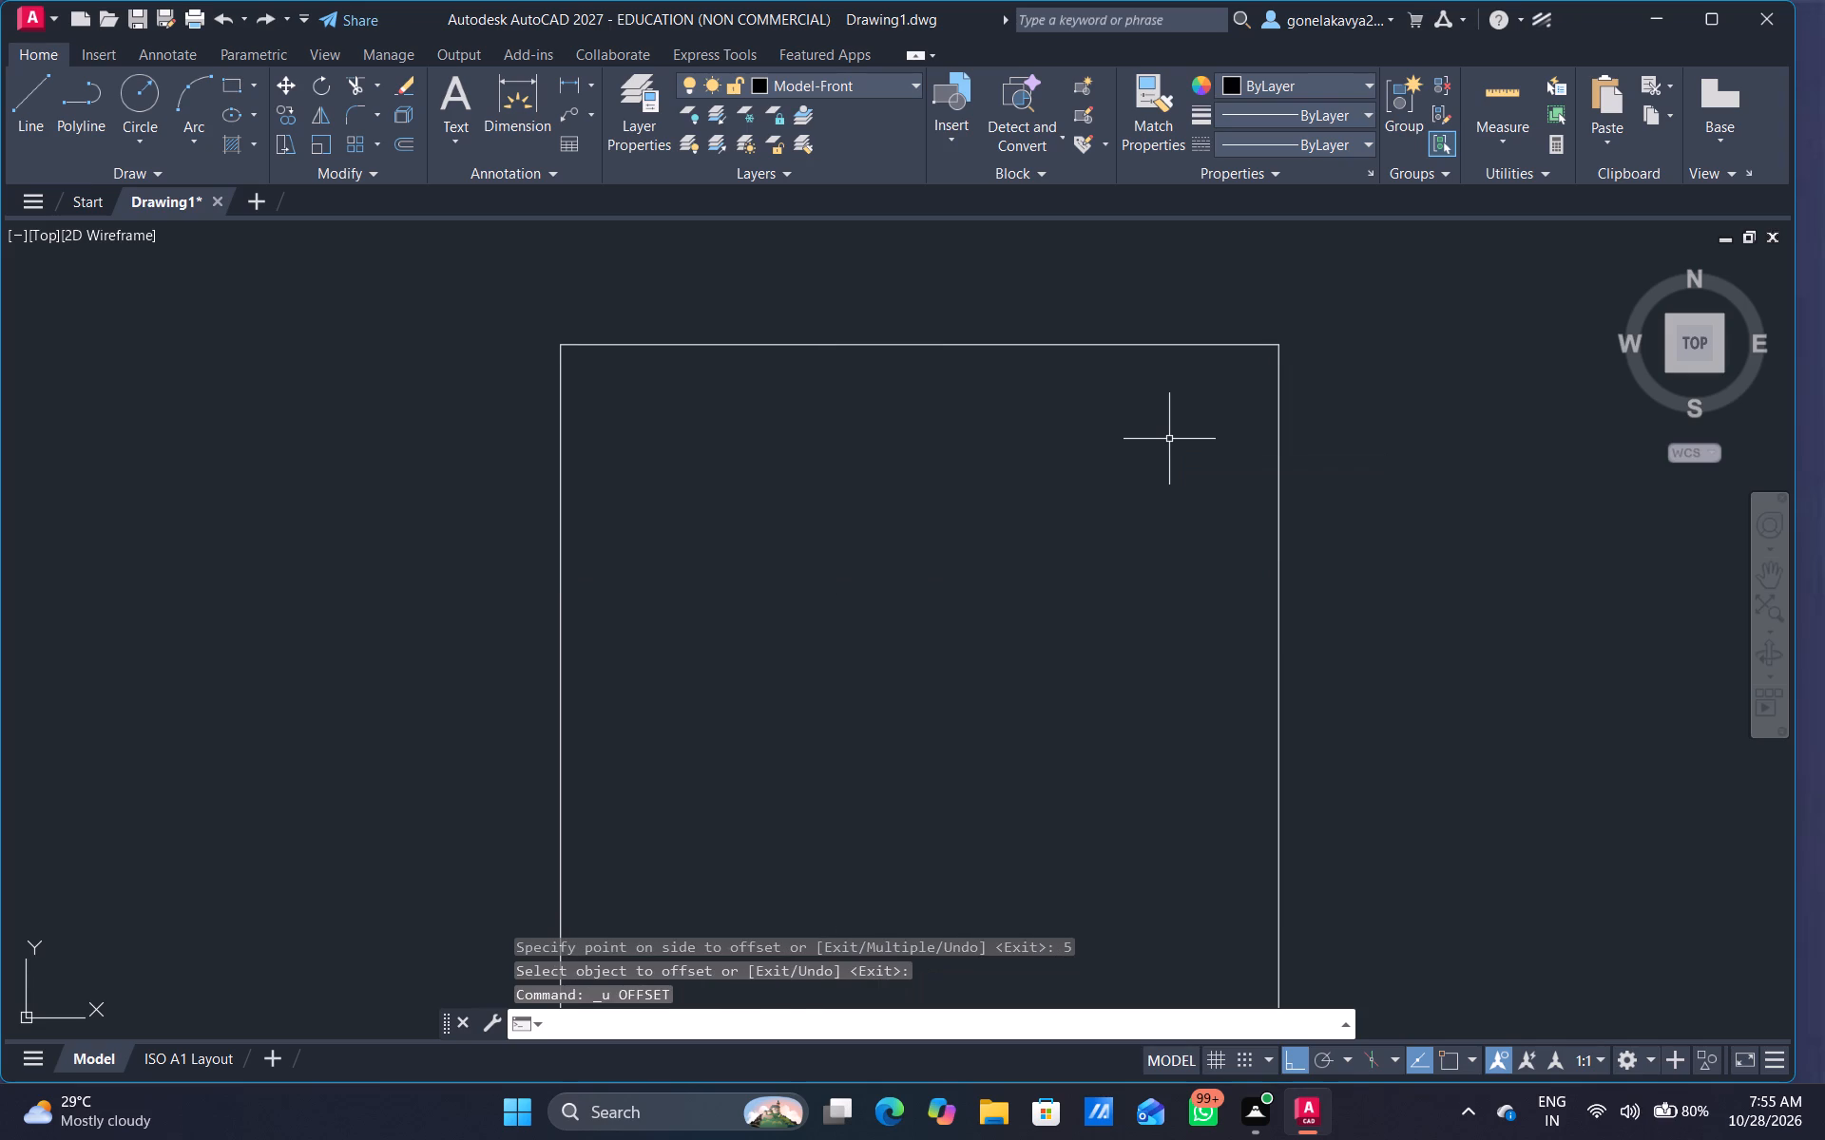
Start Offset and offset the outline's left line 9" inward as the inner face of the left outer wall.
scroll(1172, 427, "down", 1)
middle_click_drag(1002, 511, 960, 359)
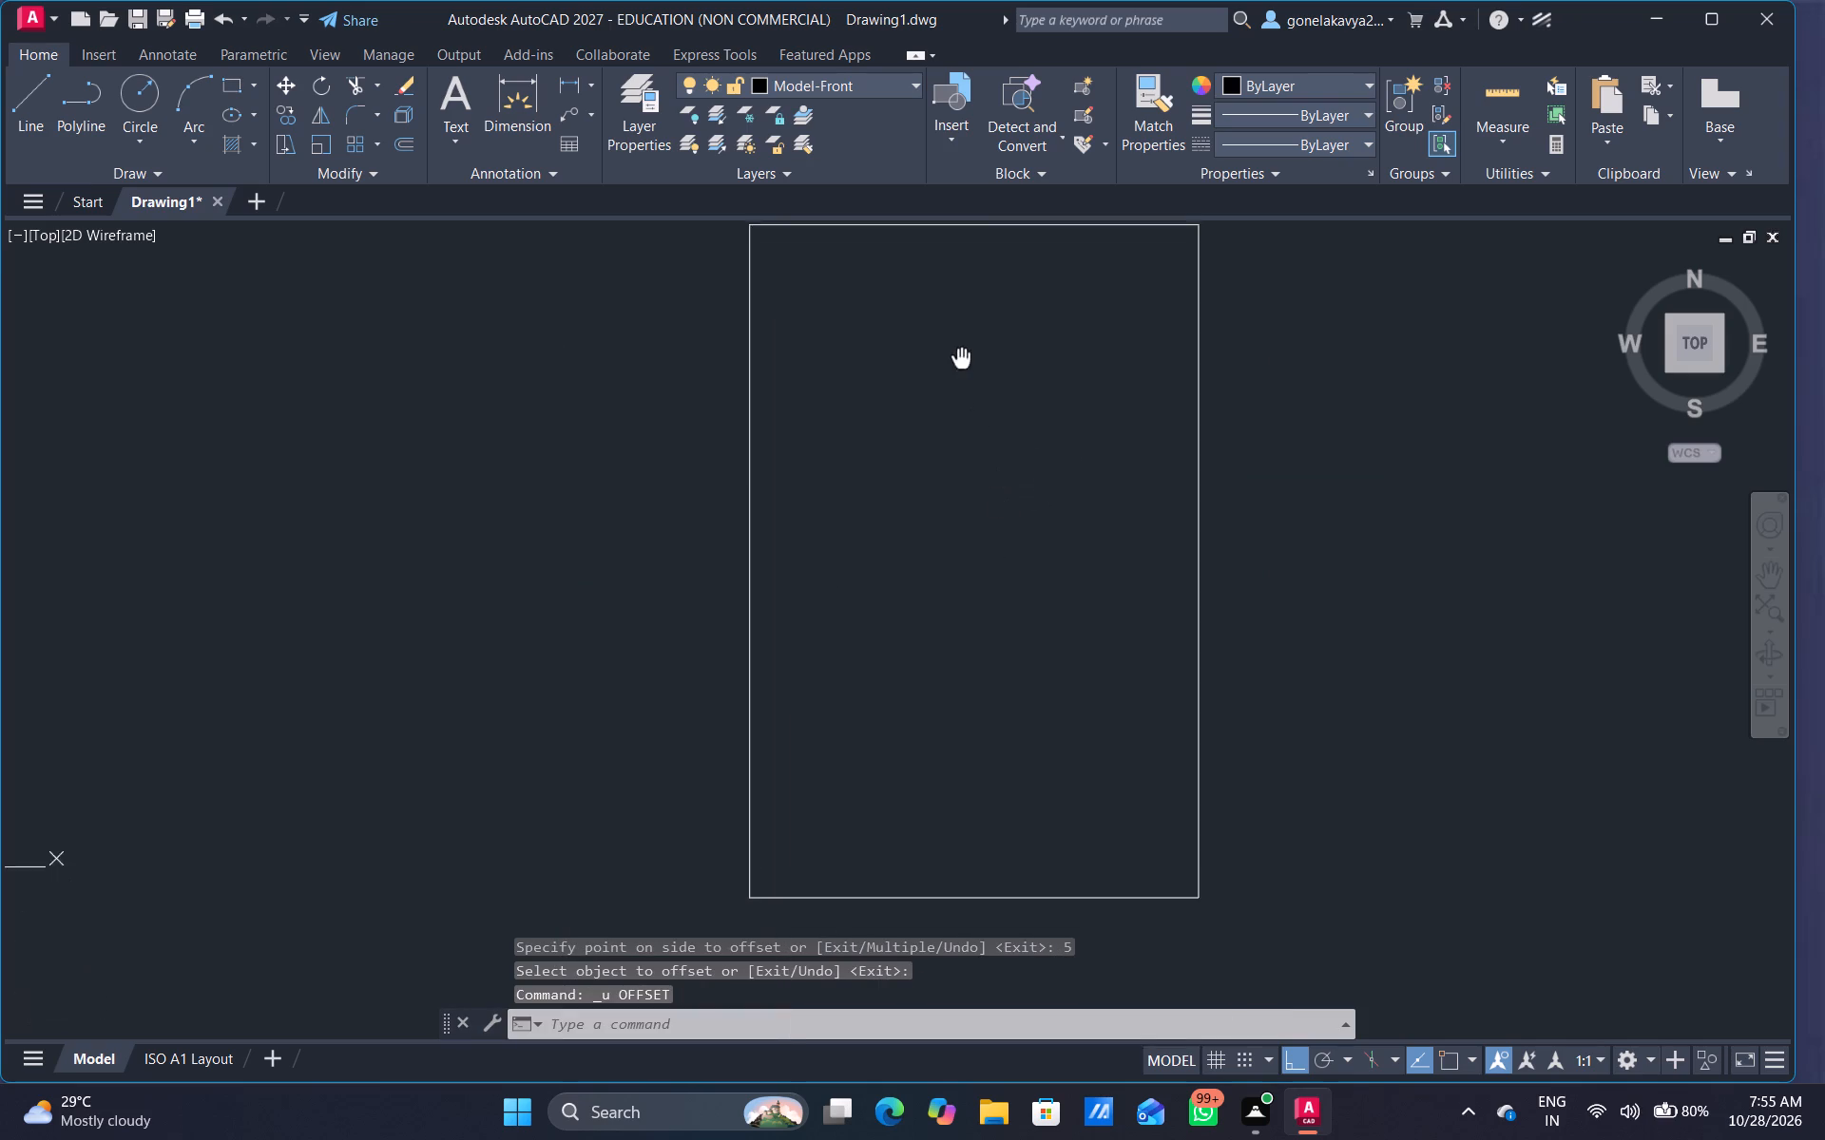
middle_click_drag(960, 359, 956, 358)
scroll(960, 359, "down", 1)
key("o")
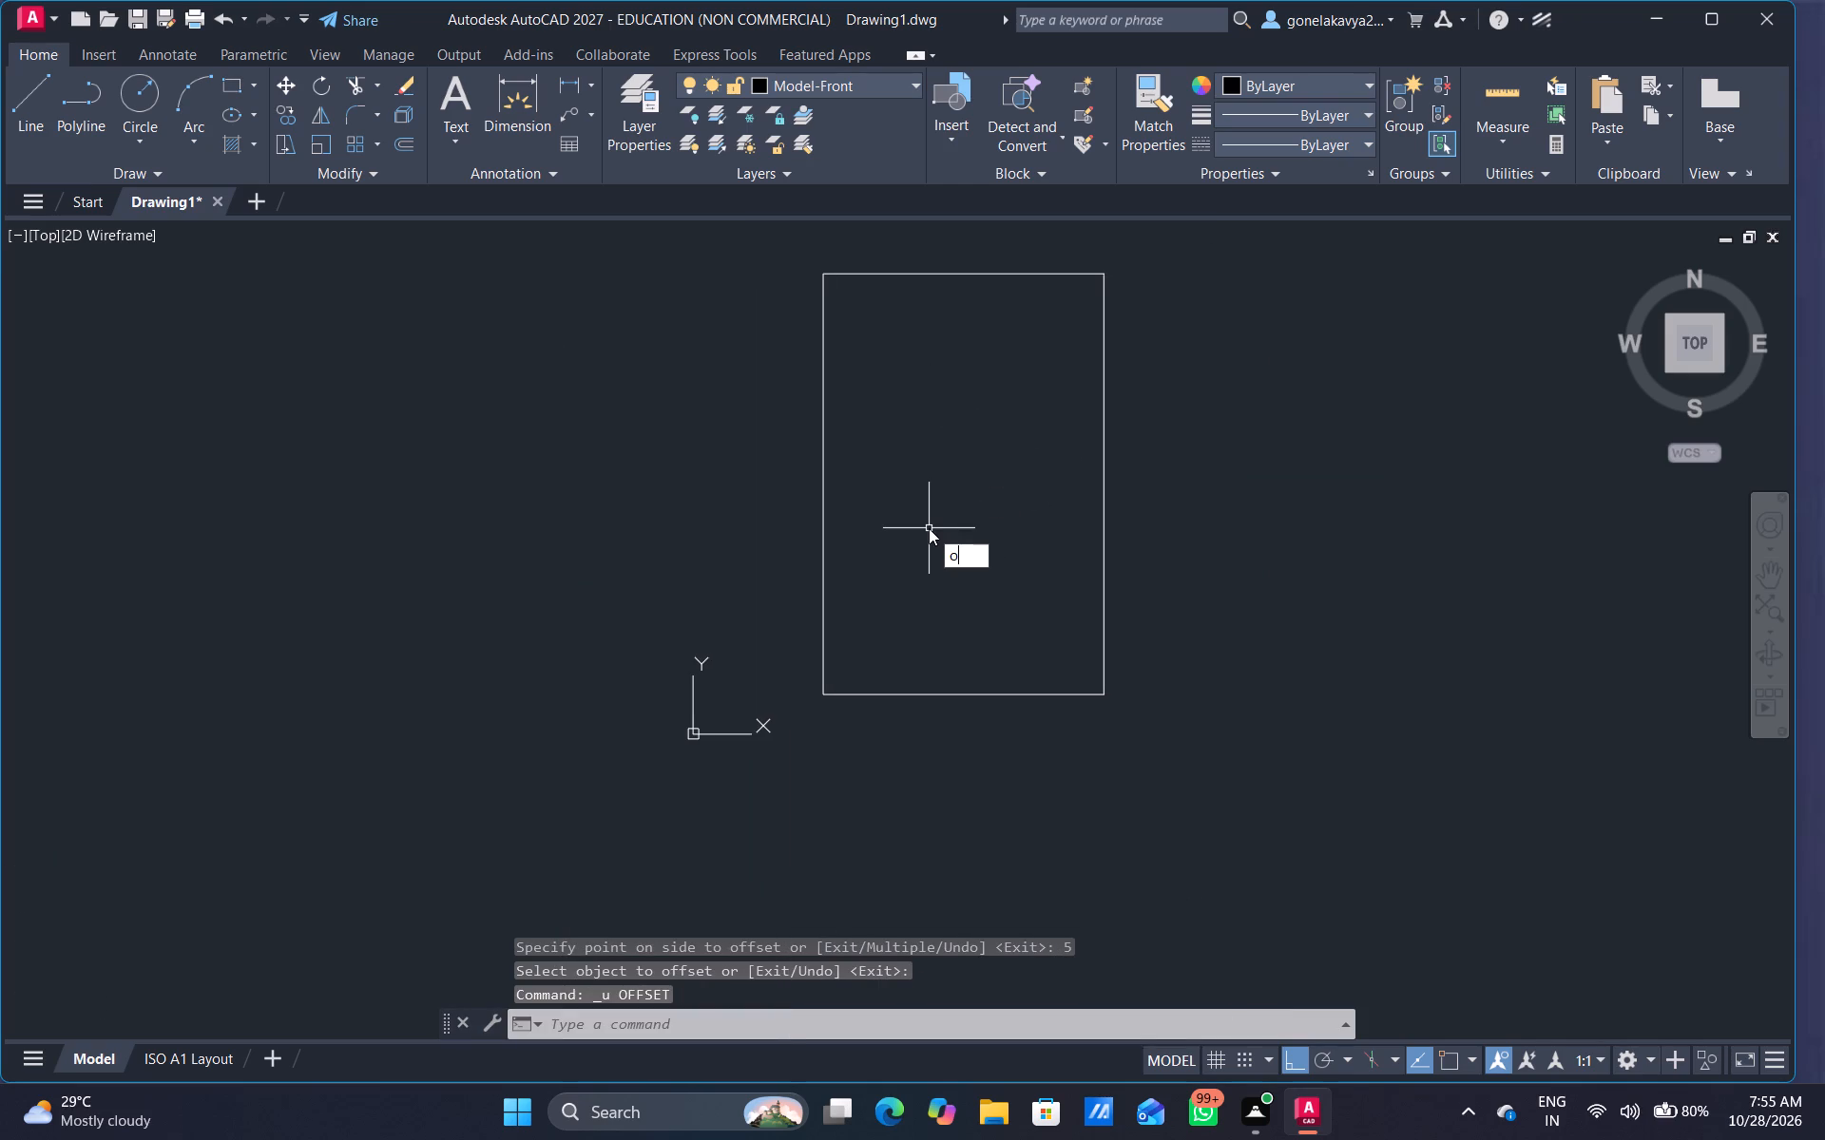
key("Return")
left_click_drag(863, 397, 878, 419)
left_click(950, 527)
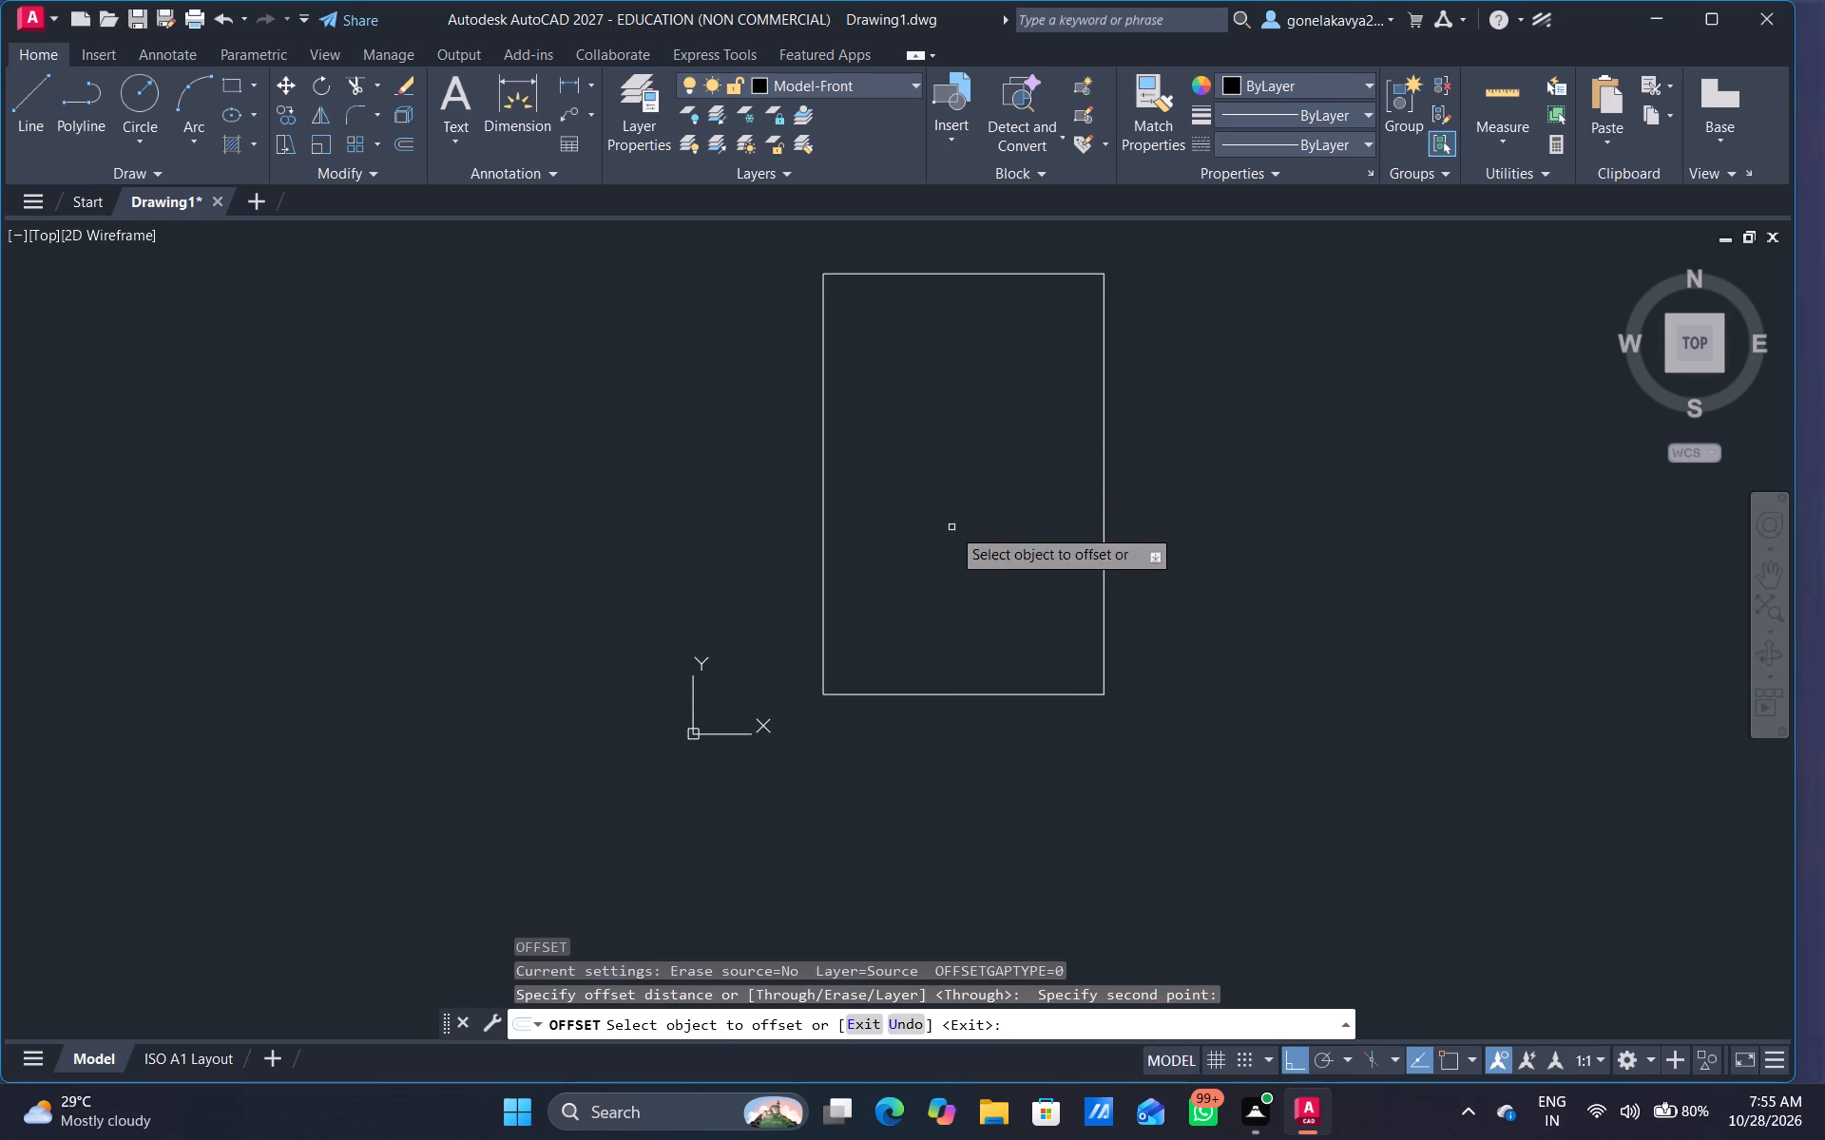
left_click(834, 448)
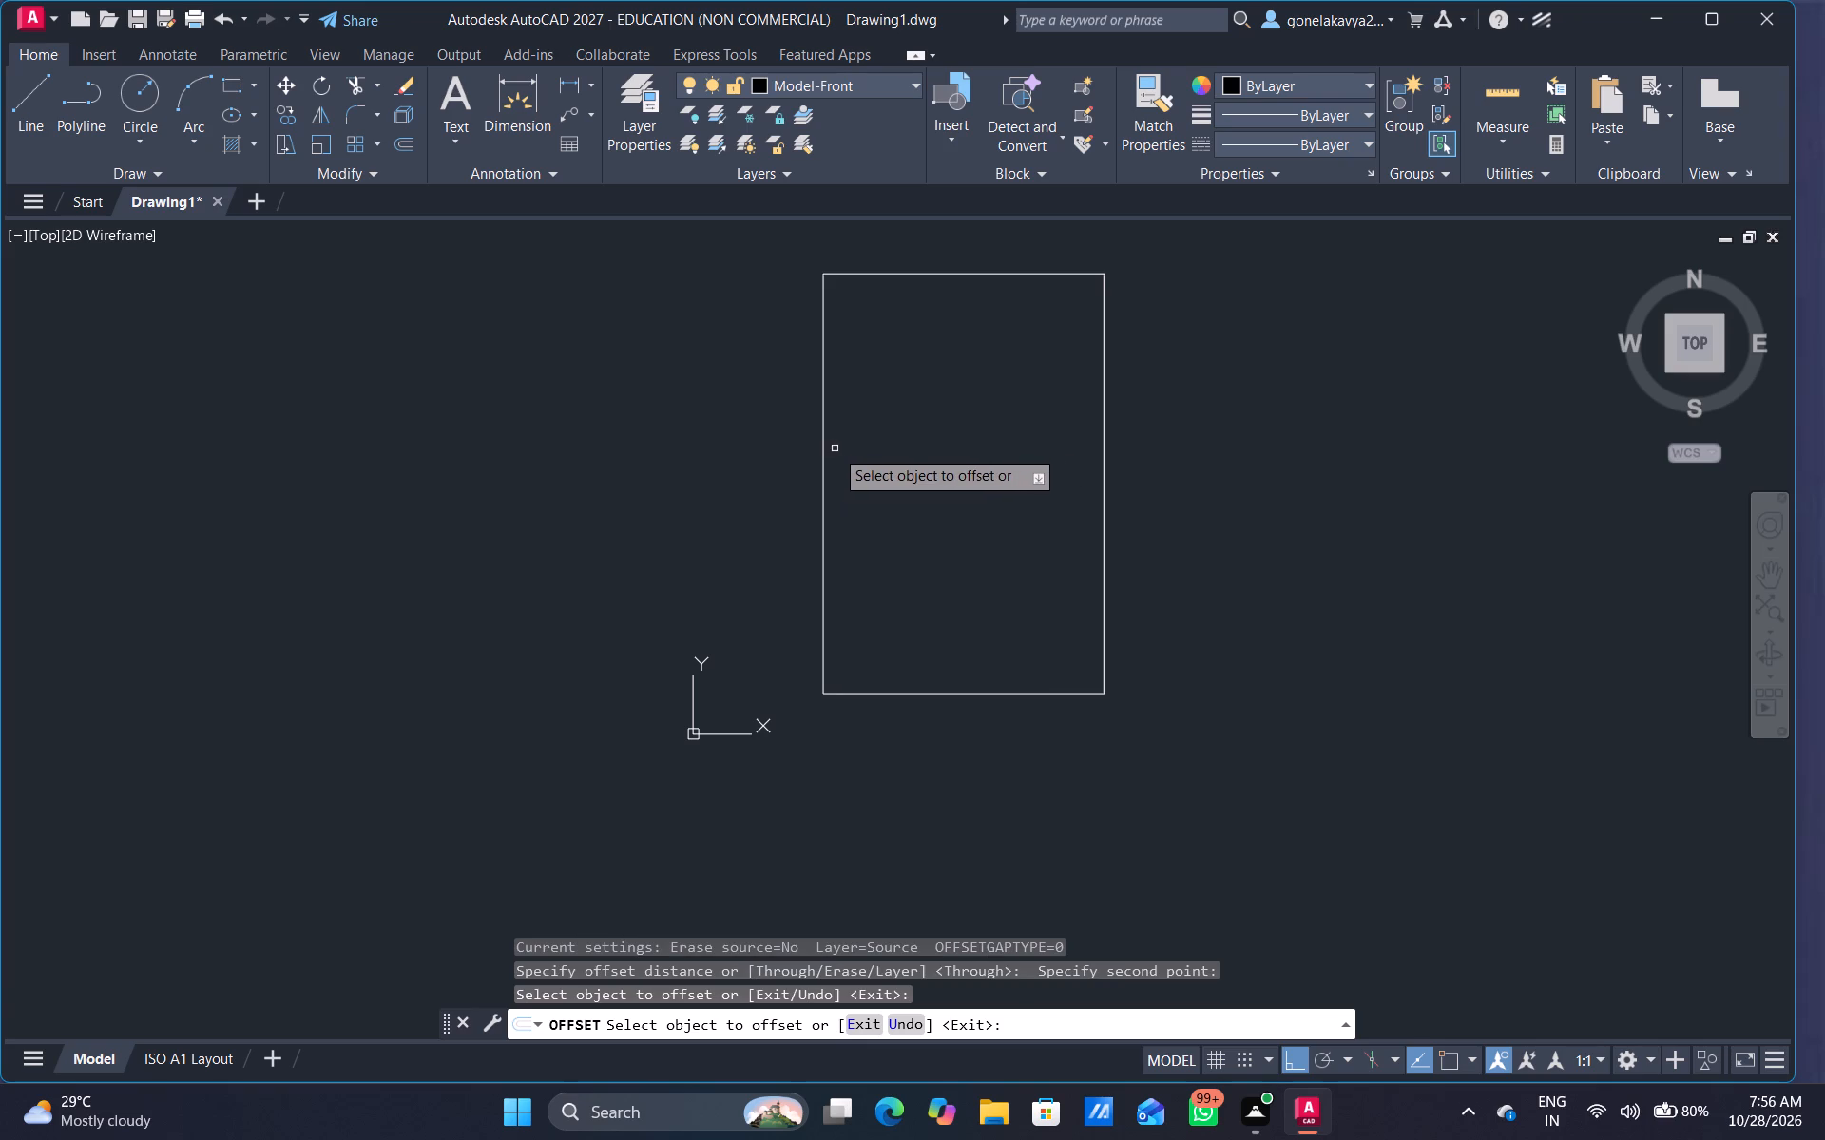
left_click(826, 460)
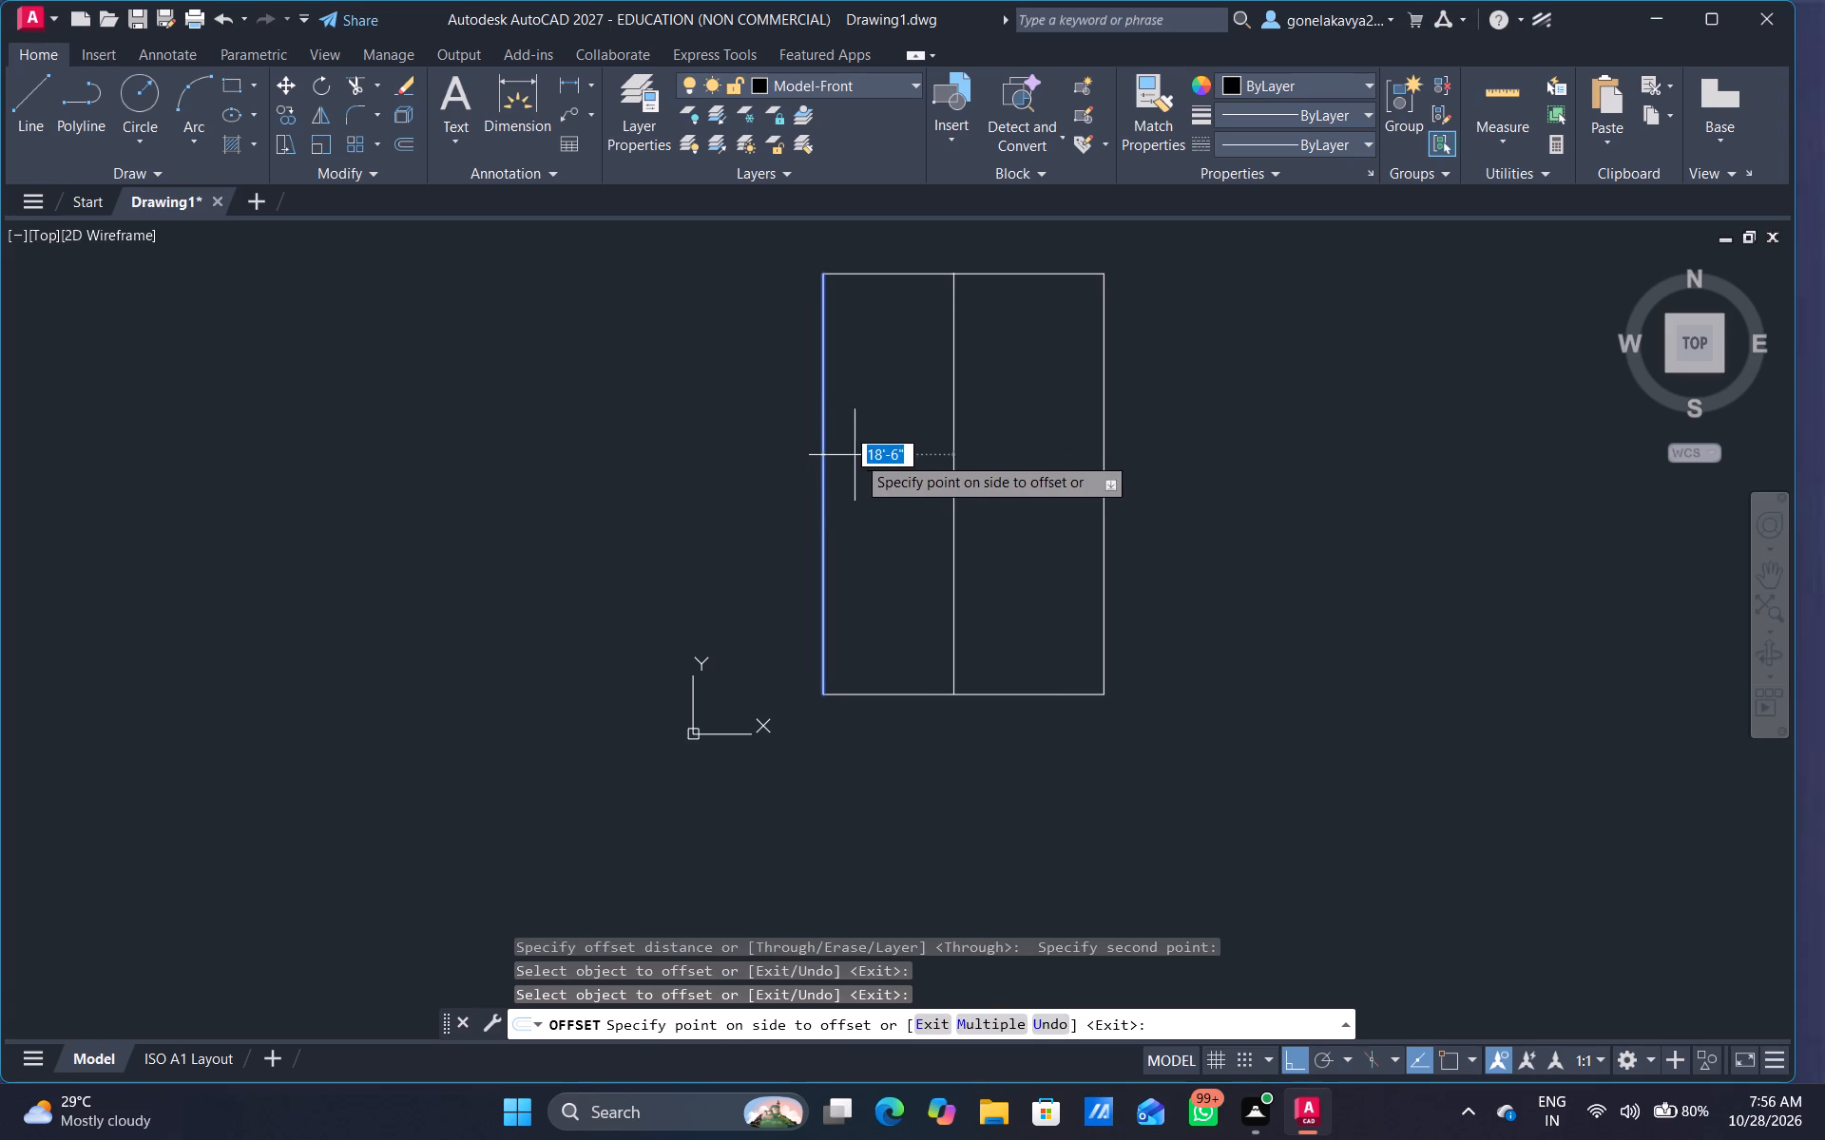
type("9\"")
key("Return")
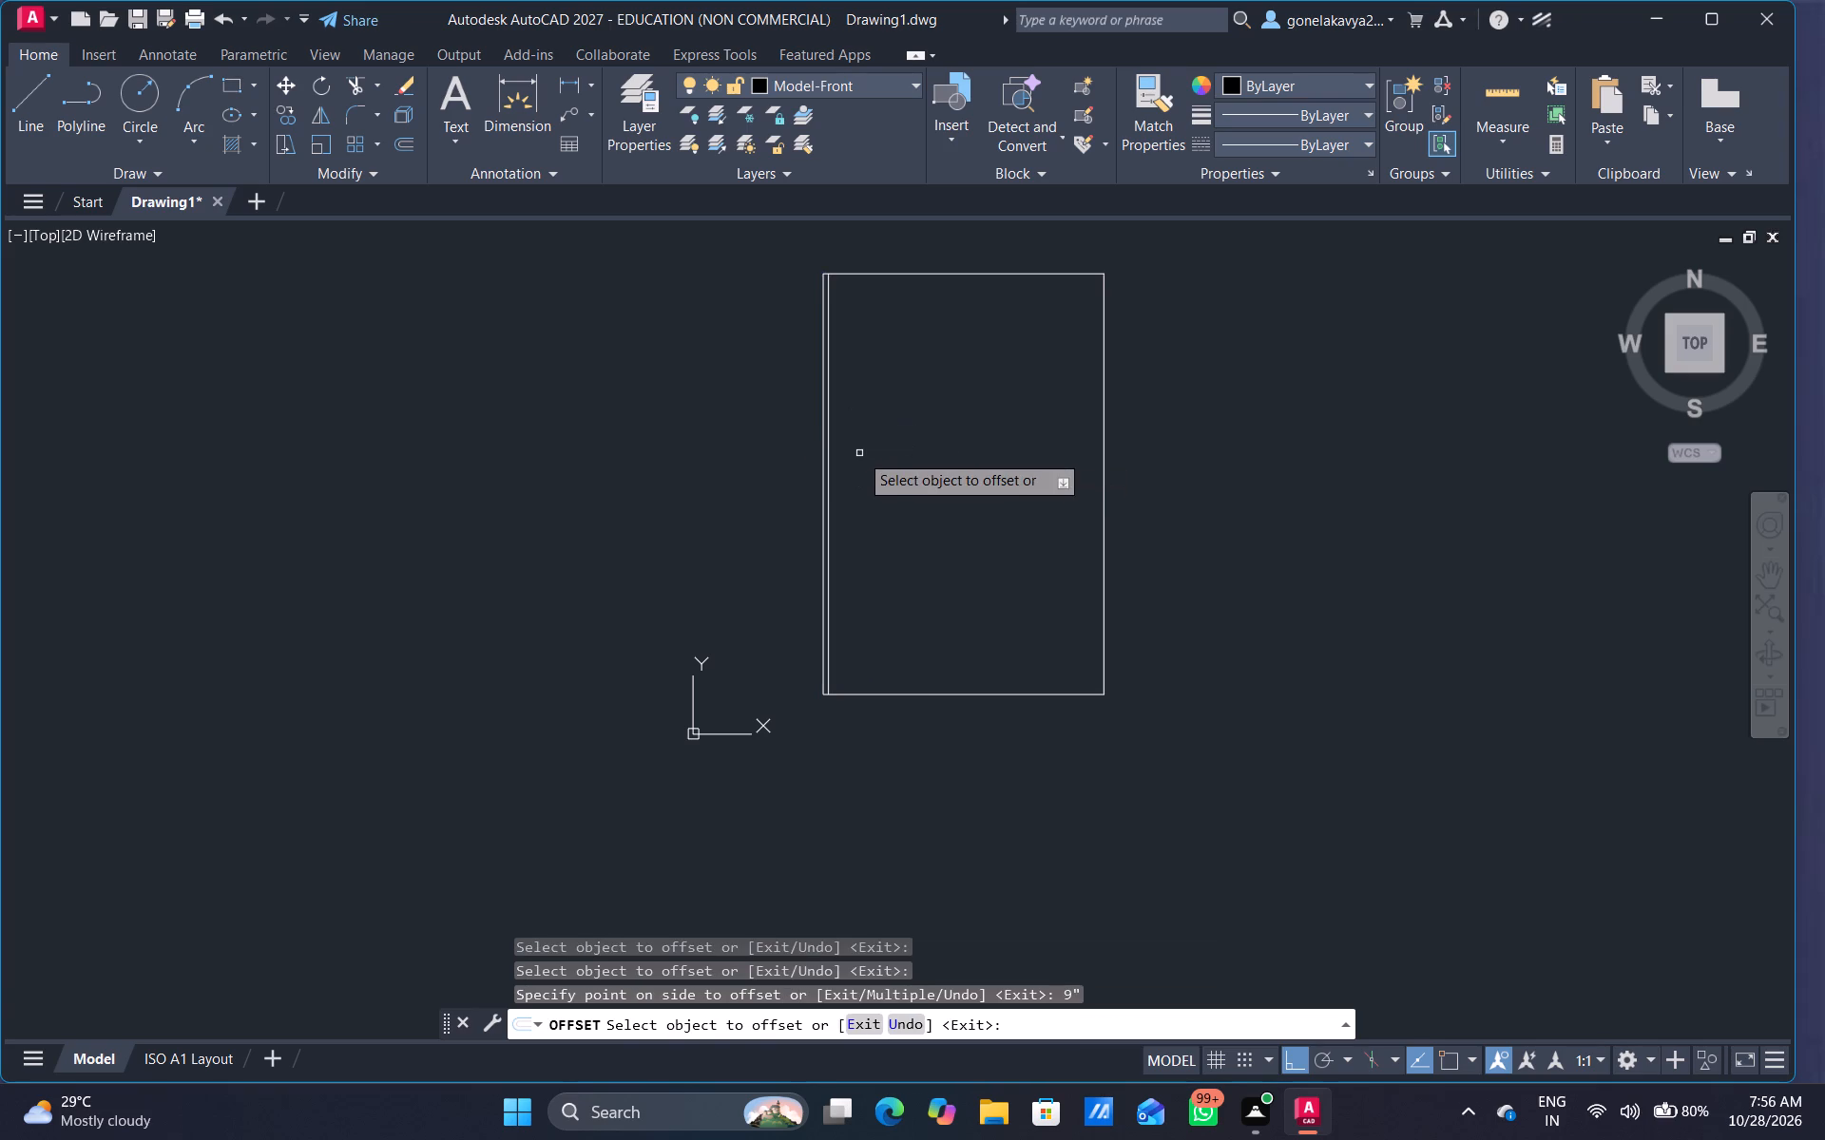
Offset the outline's top, right and bottom lines 9" inward to complete the outer walls.
left_click(991, 270)
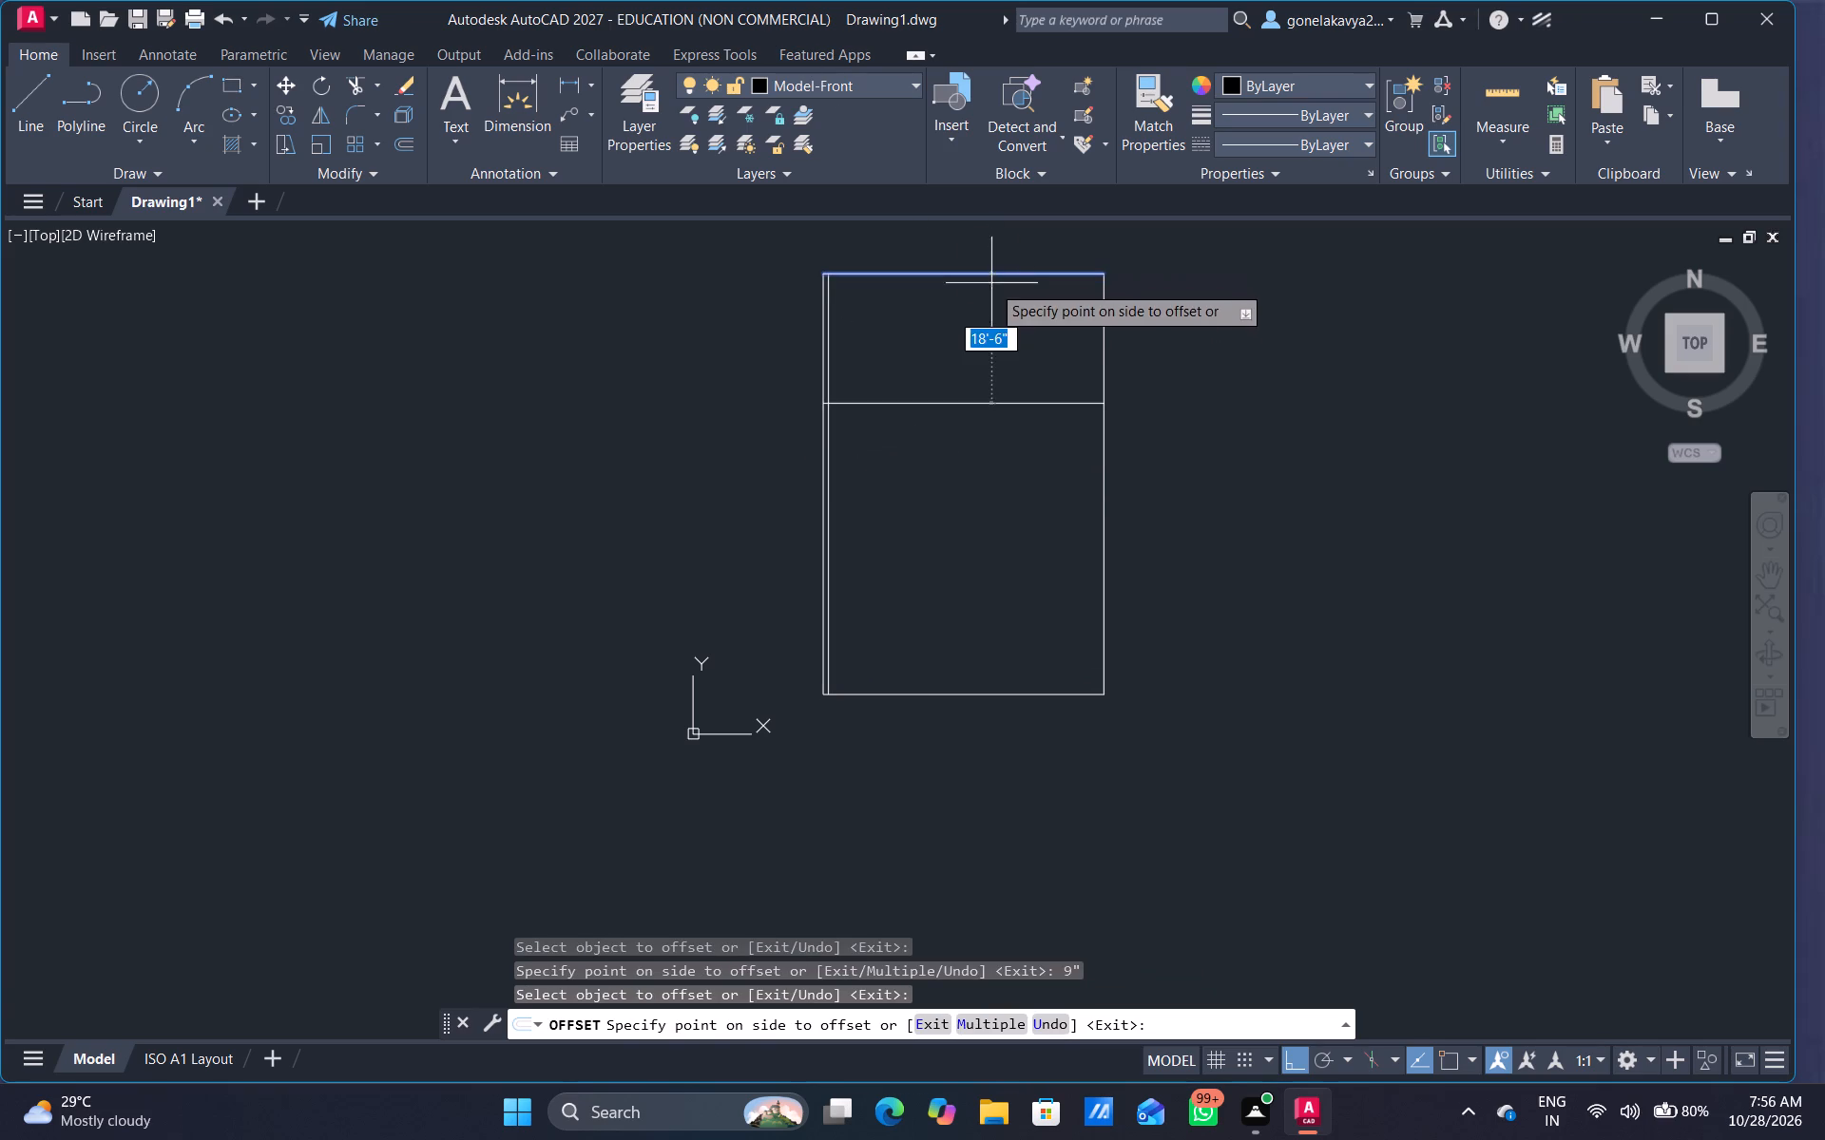
type("9\"")
key("Return")
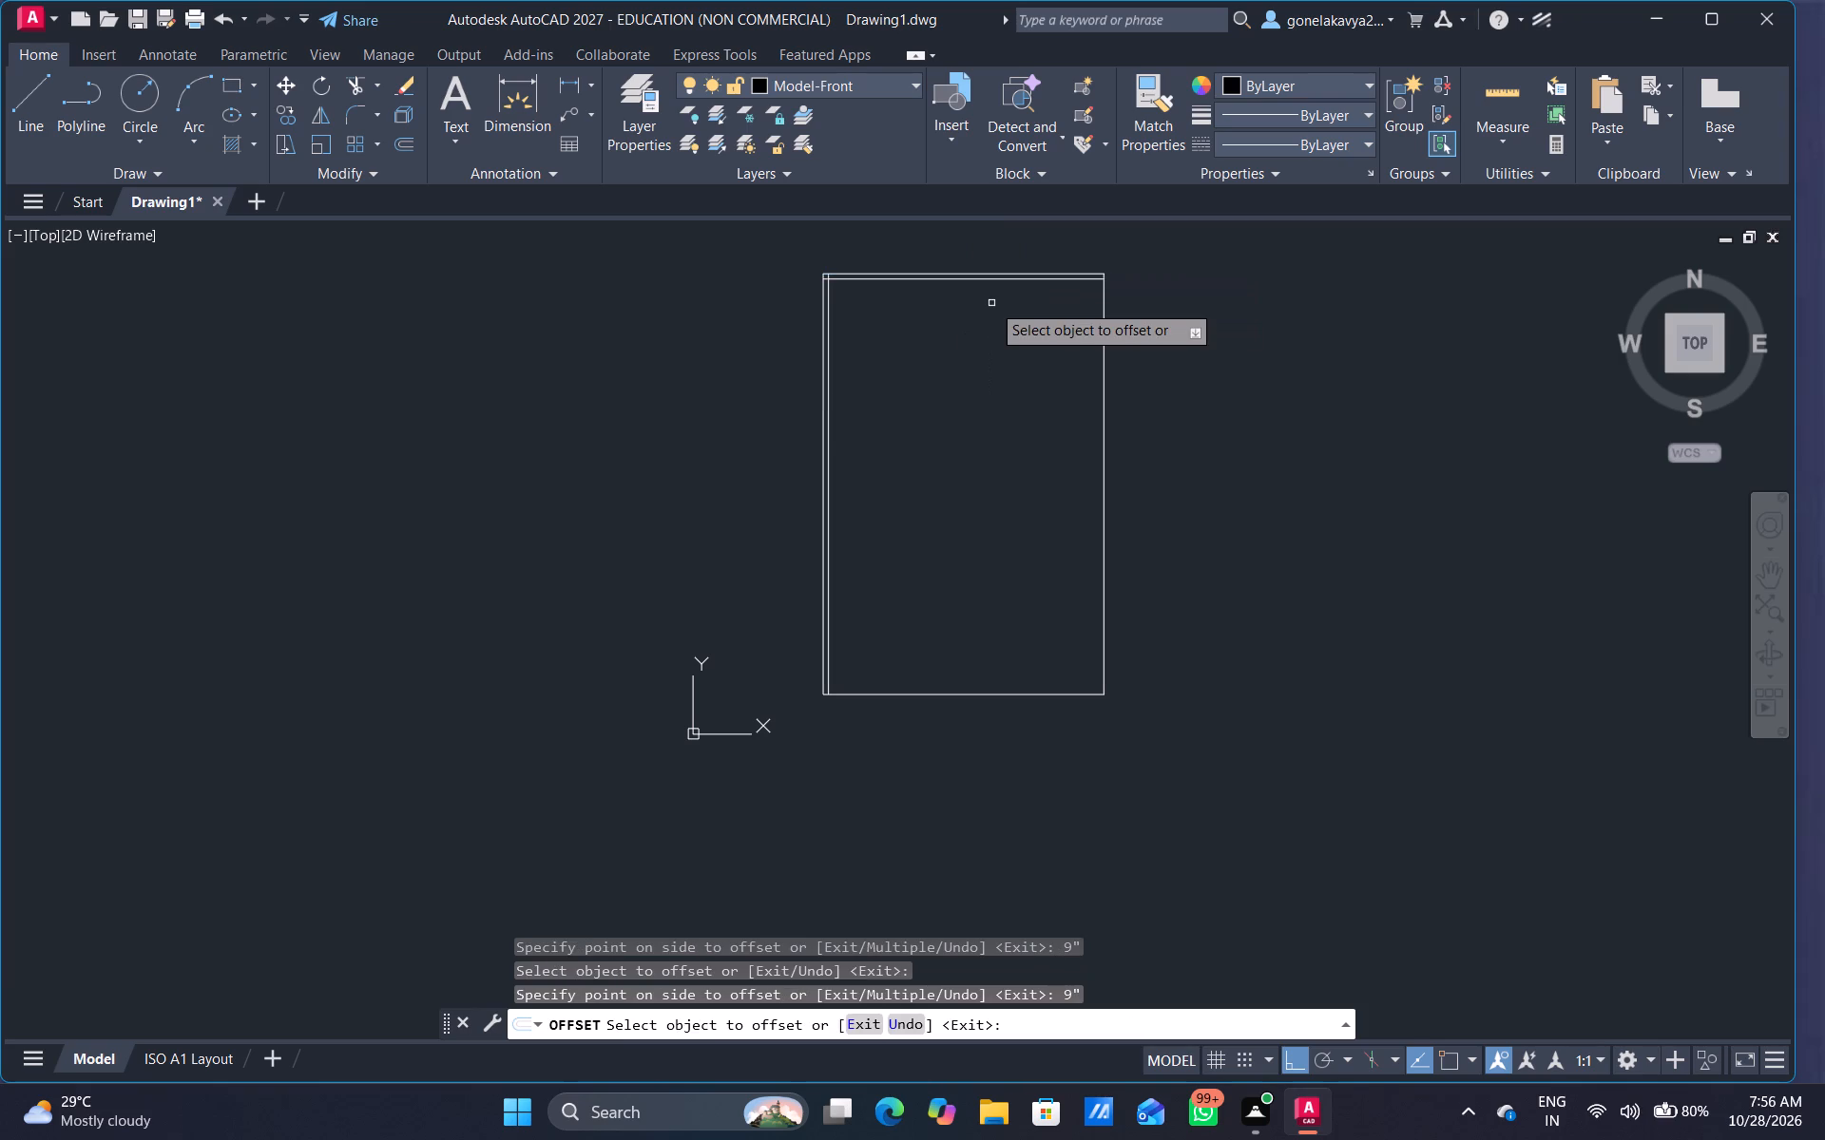
left_click(1105, 606)
type("9\"")
key("Return")
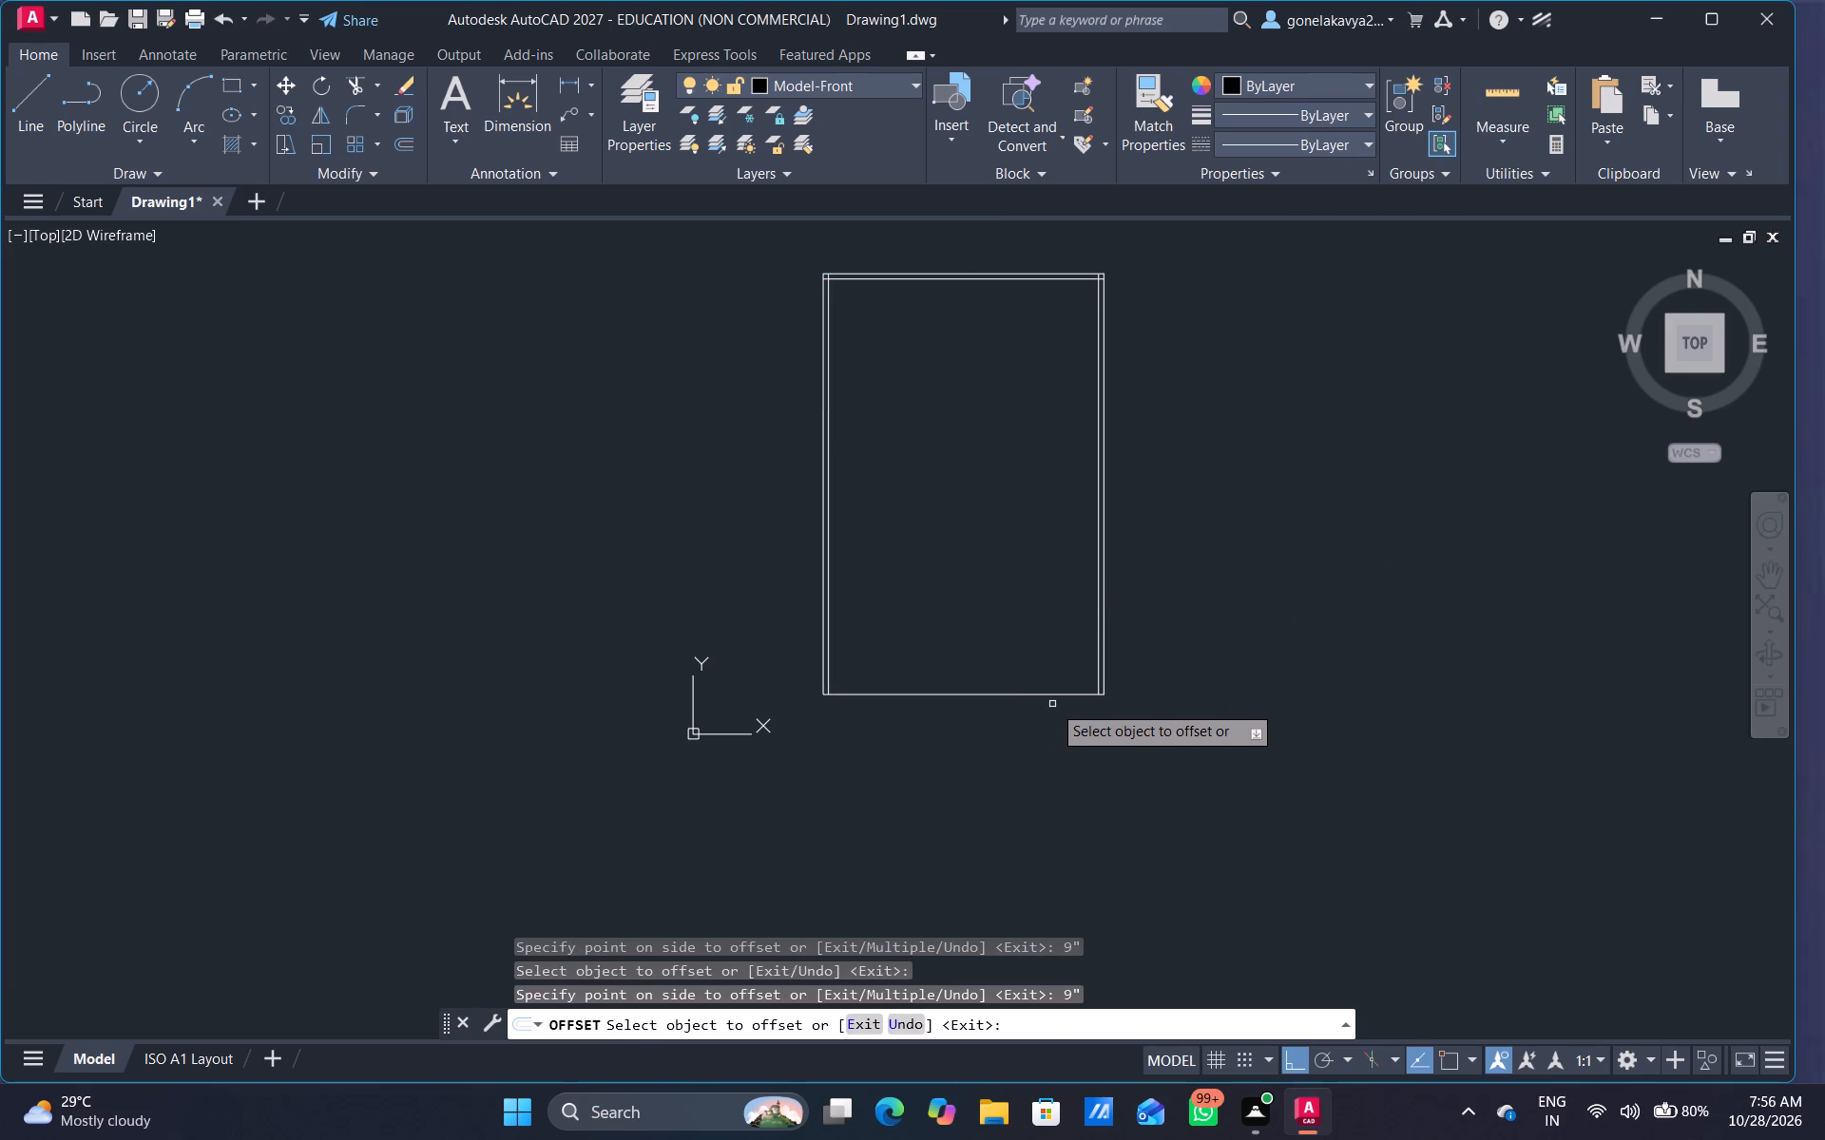
left_click(1071, 693)
type("9\"")
key("Return")
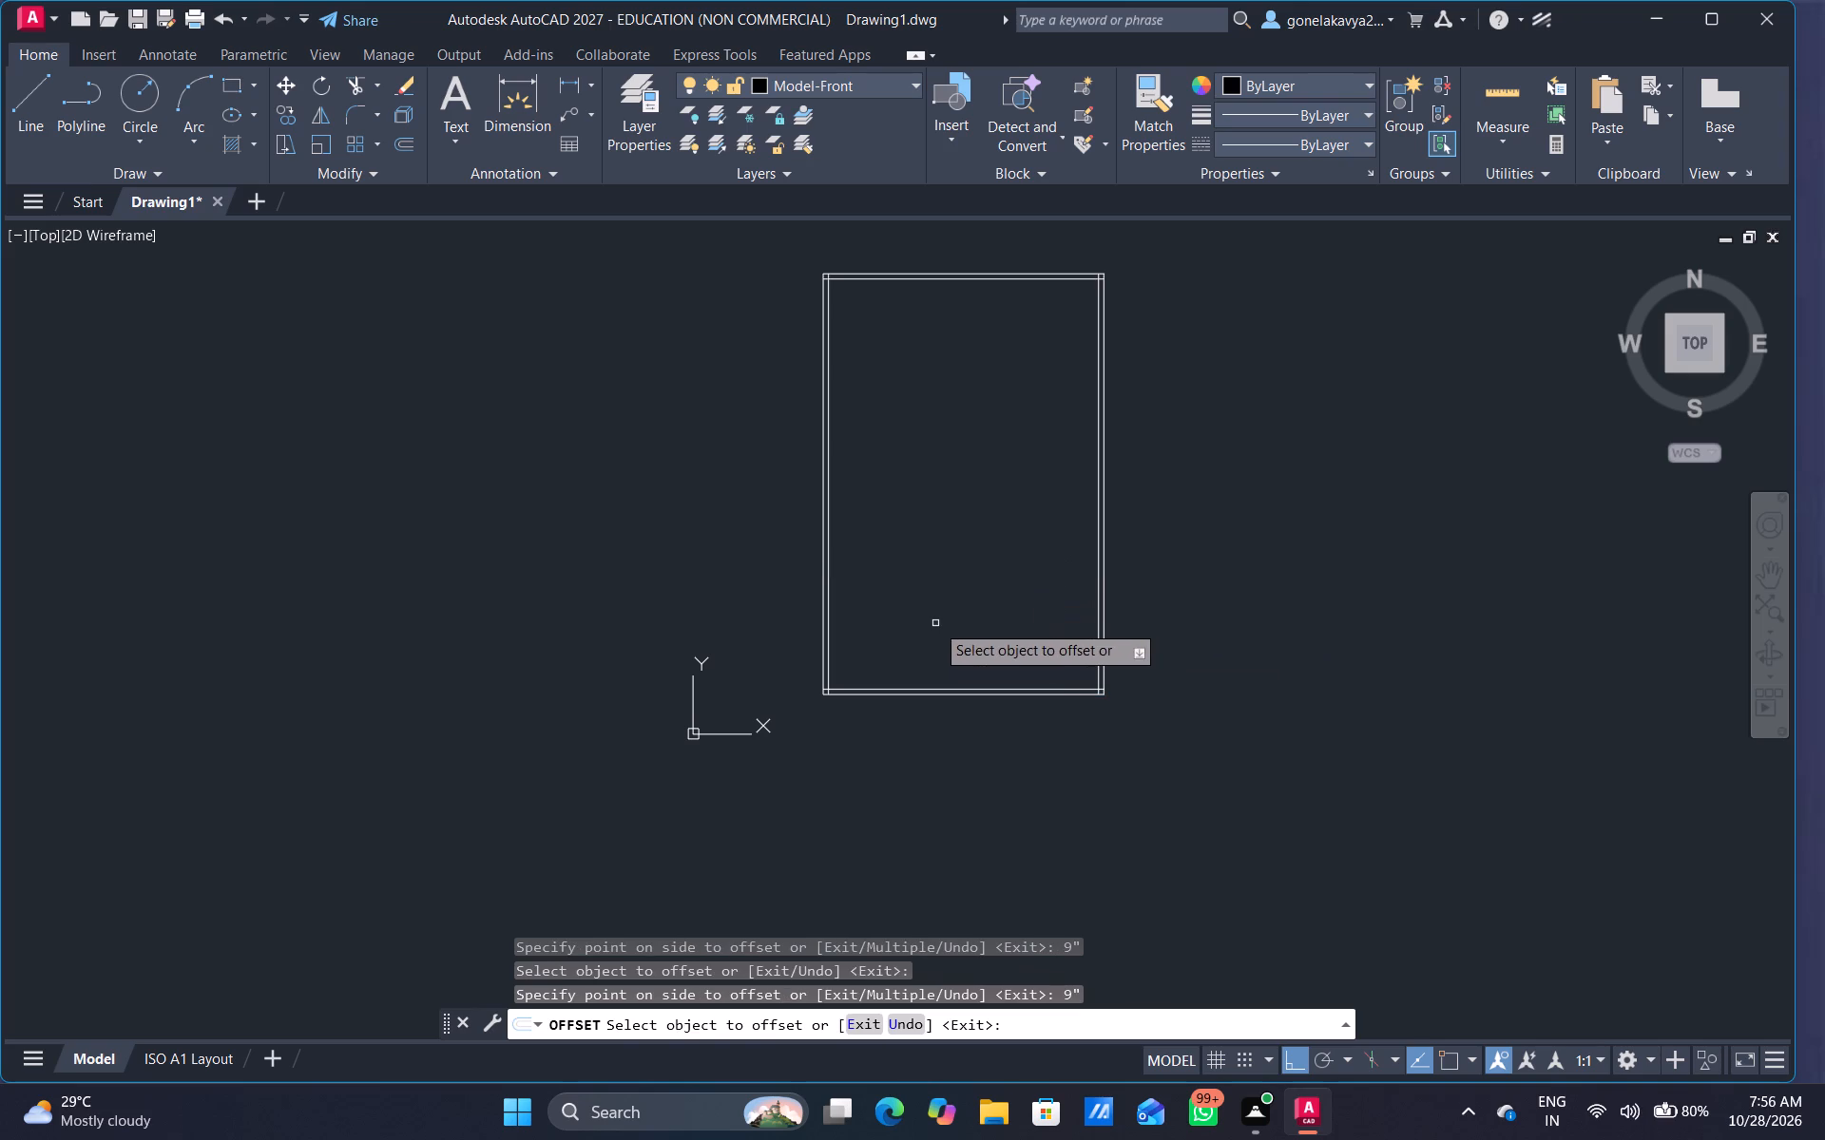
Offset the left wall's inner line 14' to the right, and offset the new line 4.5" right as a vertical partition.
scroll(1028, 457, "up", 2)
middle_click_drag(1000, 452, 1134, 801)
scroll(1162, 805, "up", 1)
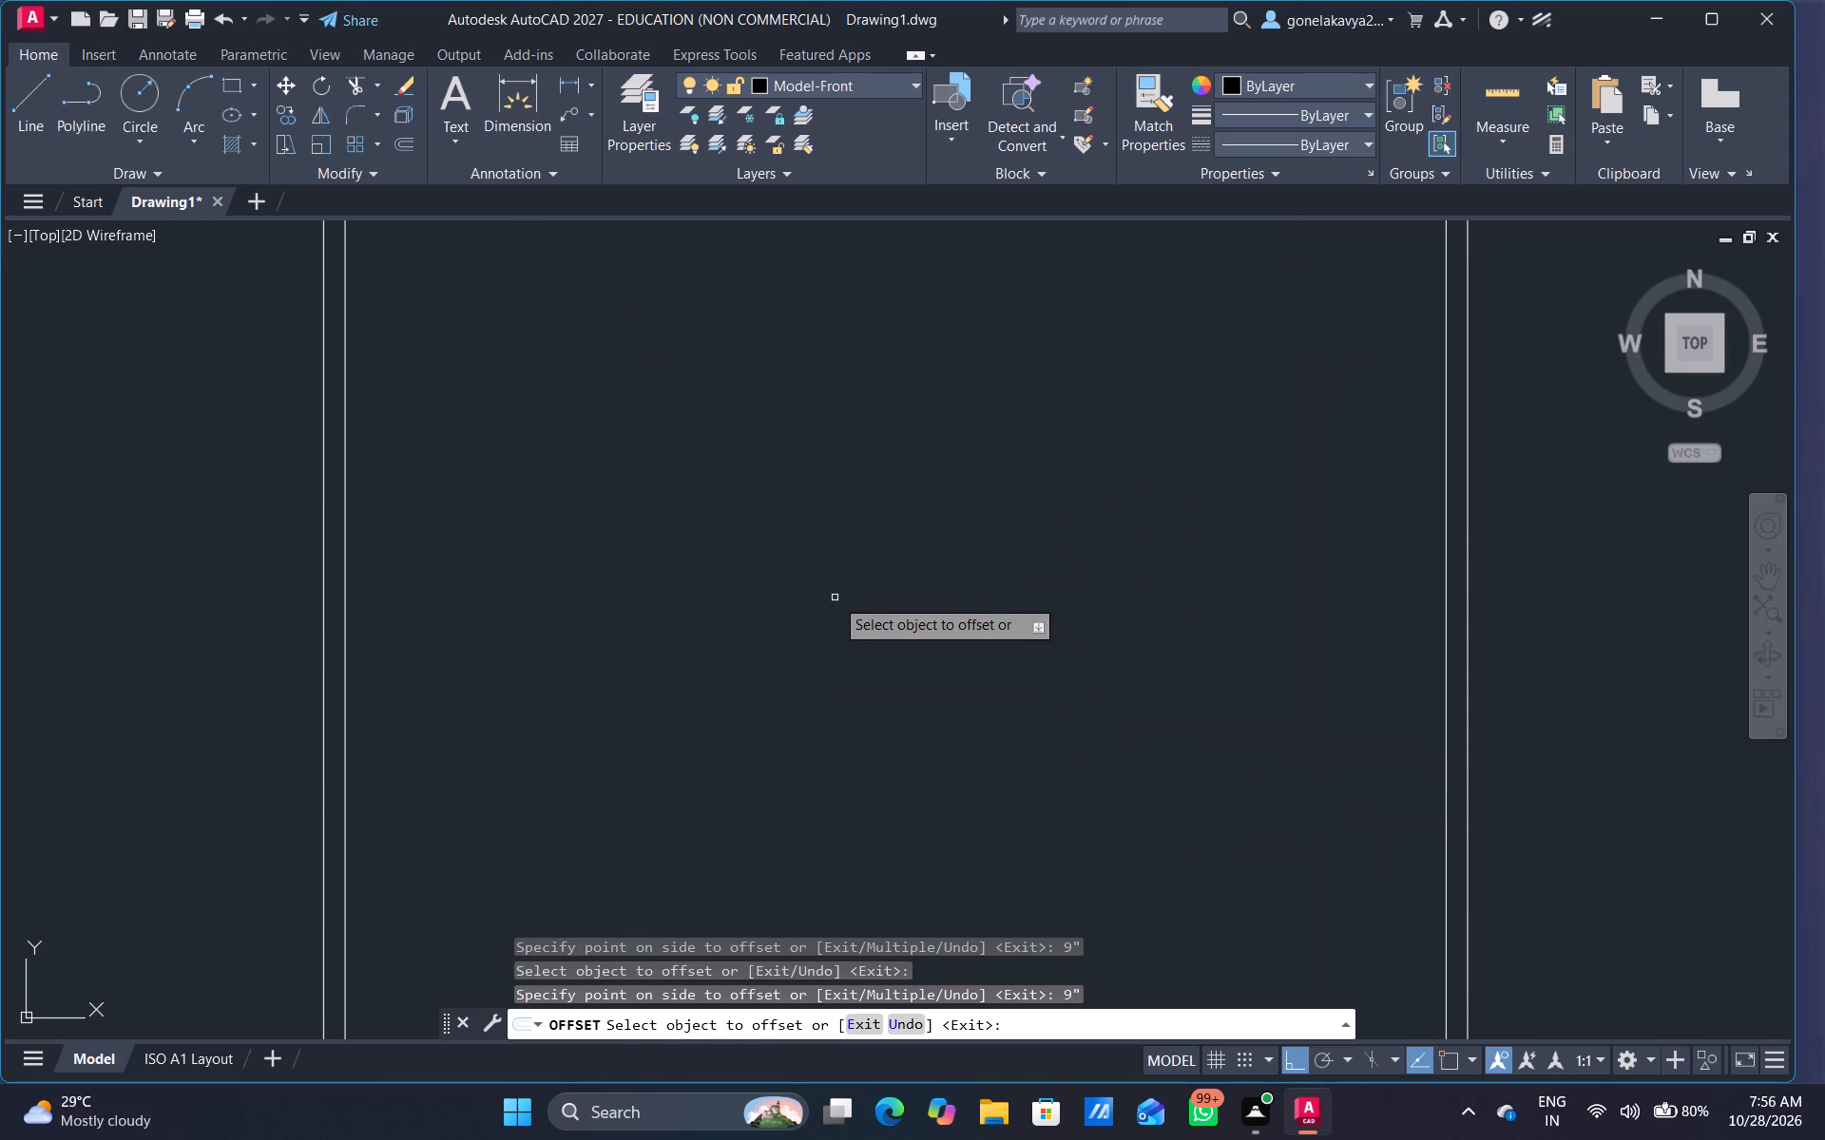
scroll(834, 579, "down", 3)
middle_click_drag(830, 580, 877, 641)
scroll(794, 565, "up", 3)
middle_click_drag(787, 559, 578, 551)
left_click(445, 493)
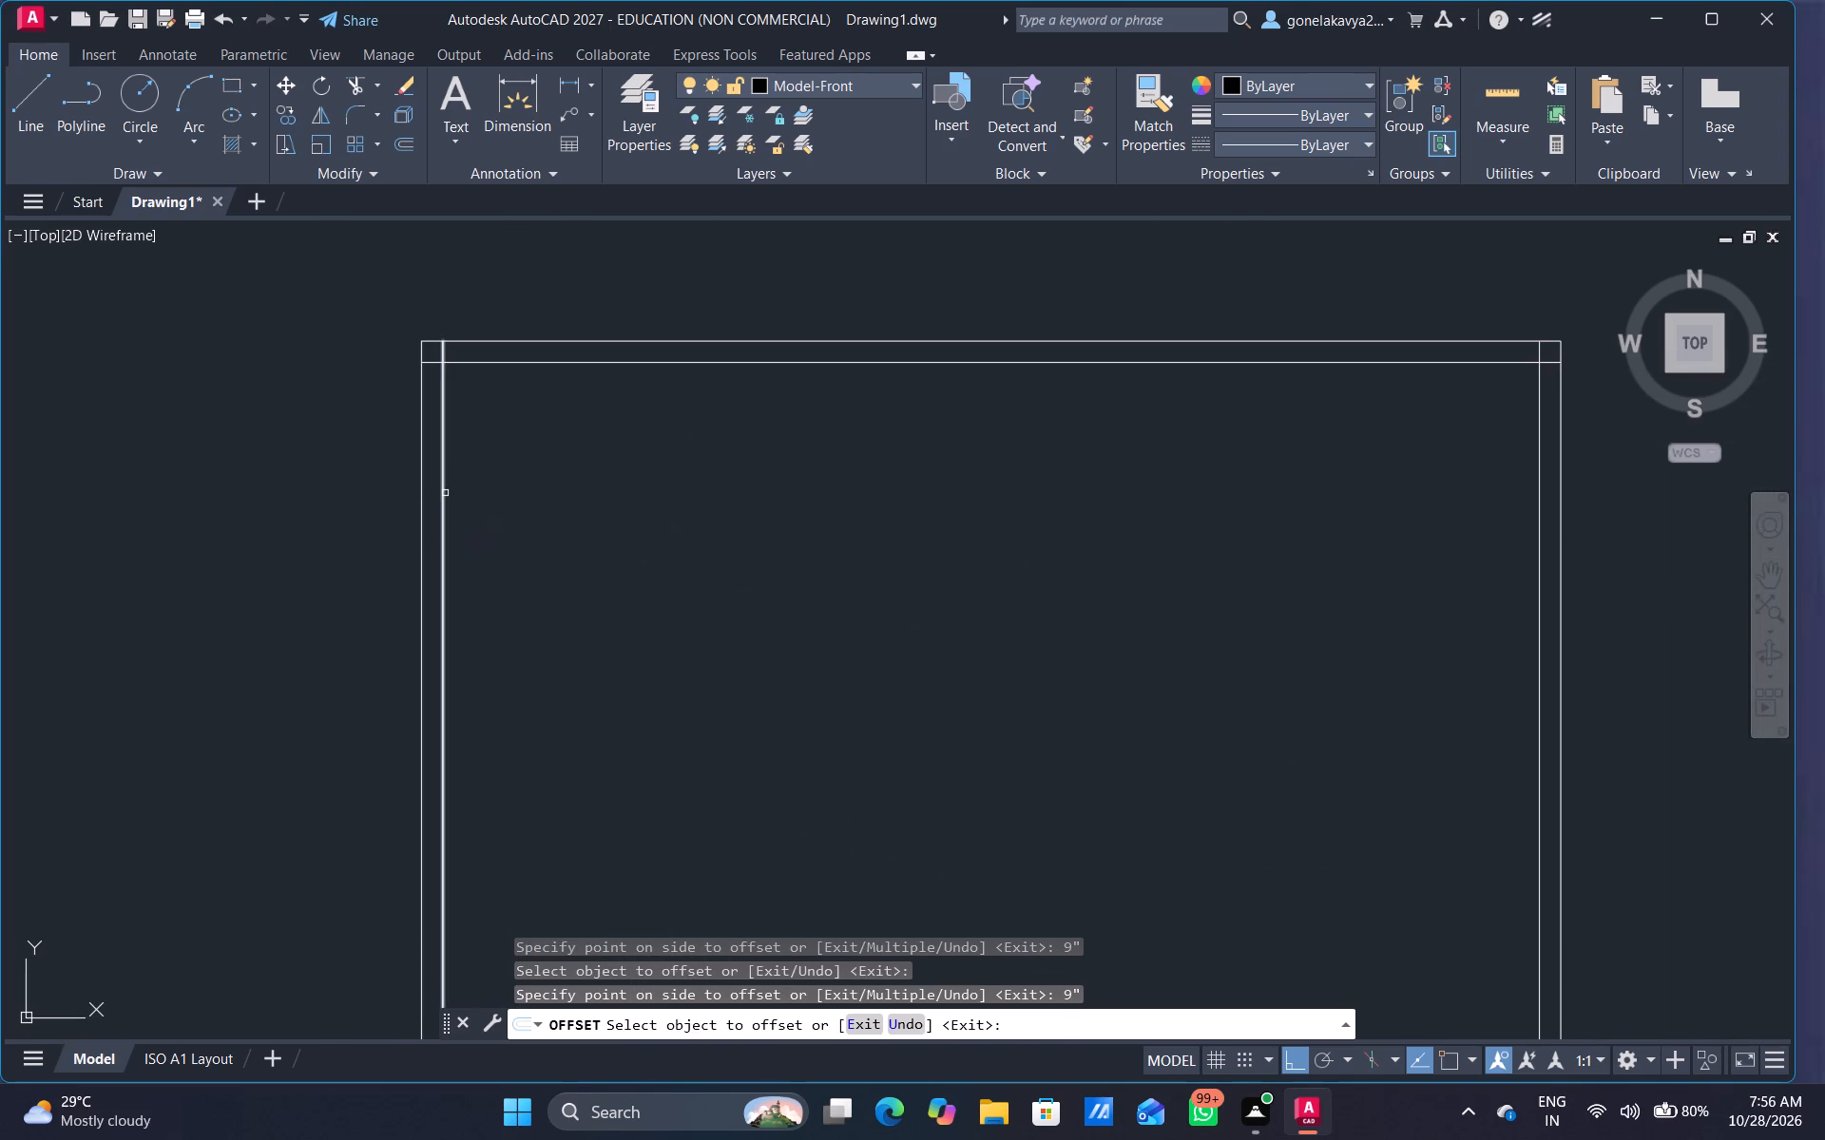
type("14'")
key("Return")
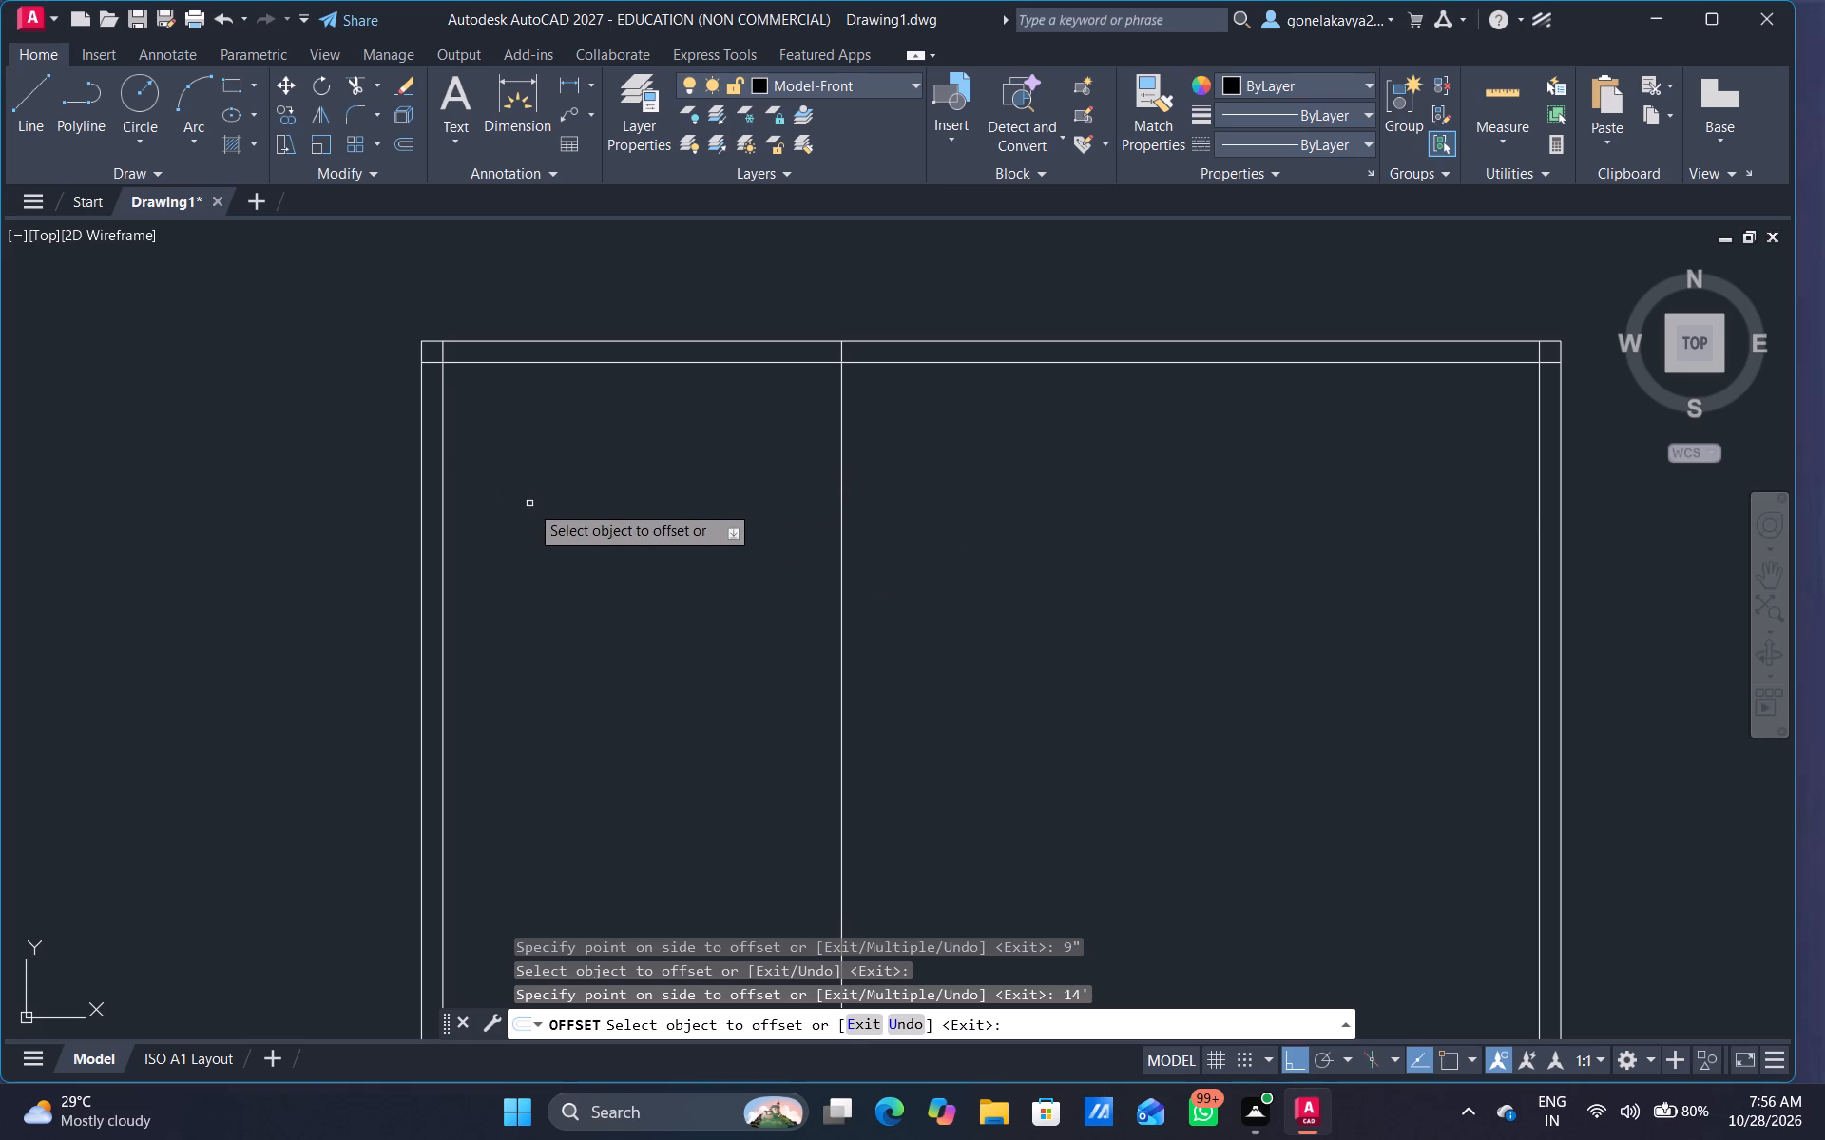
left_click(839, 484)
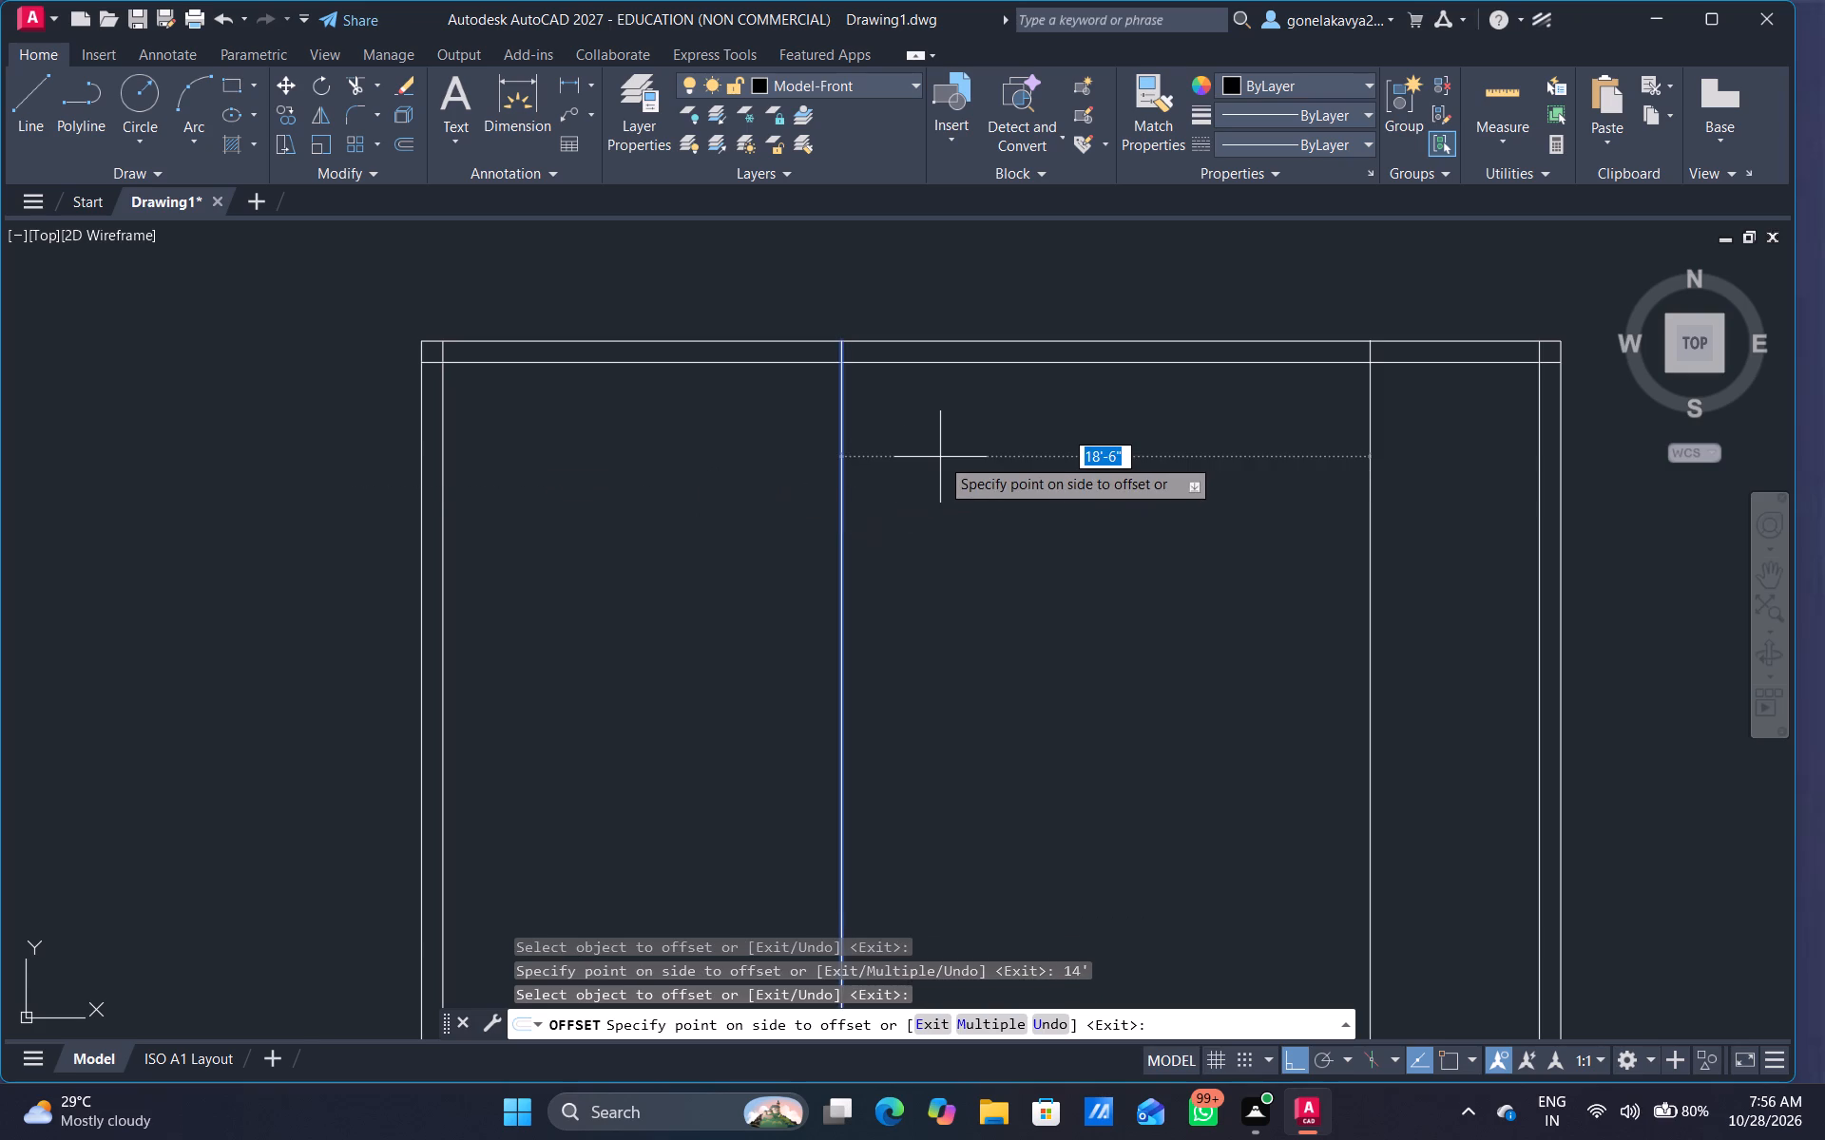
type("4.5\"")
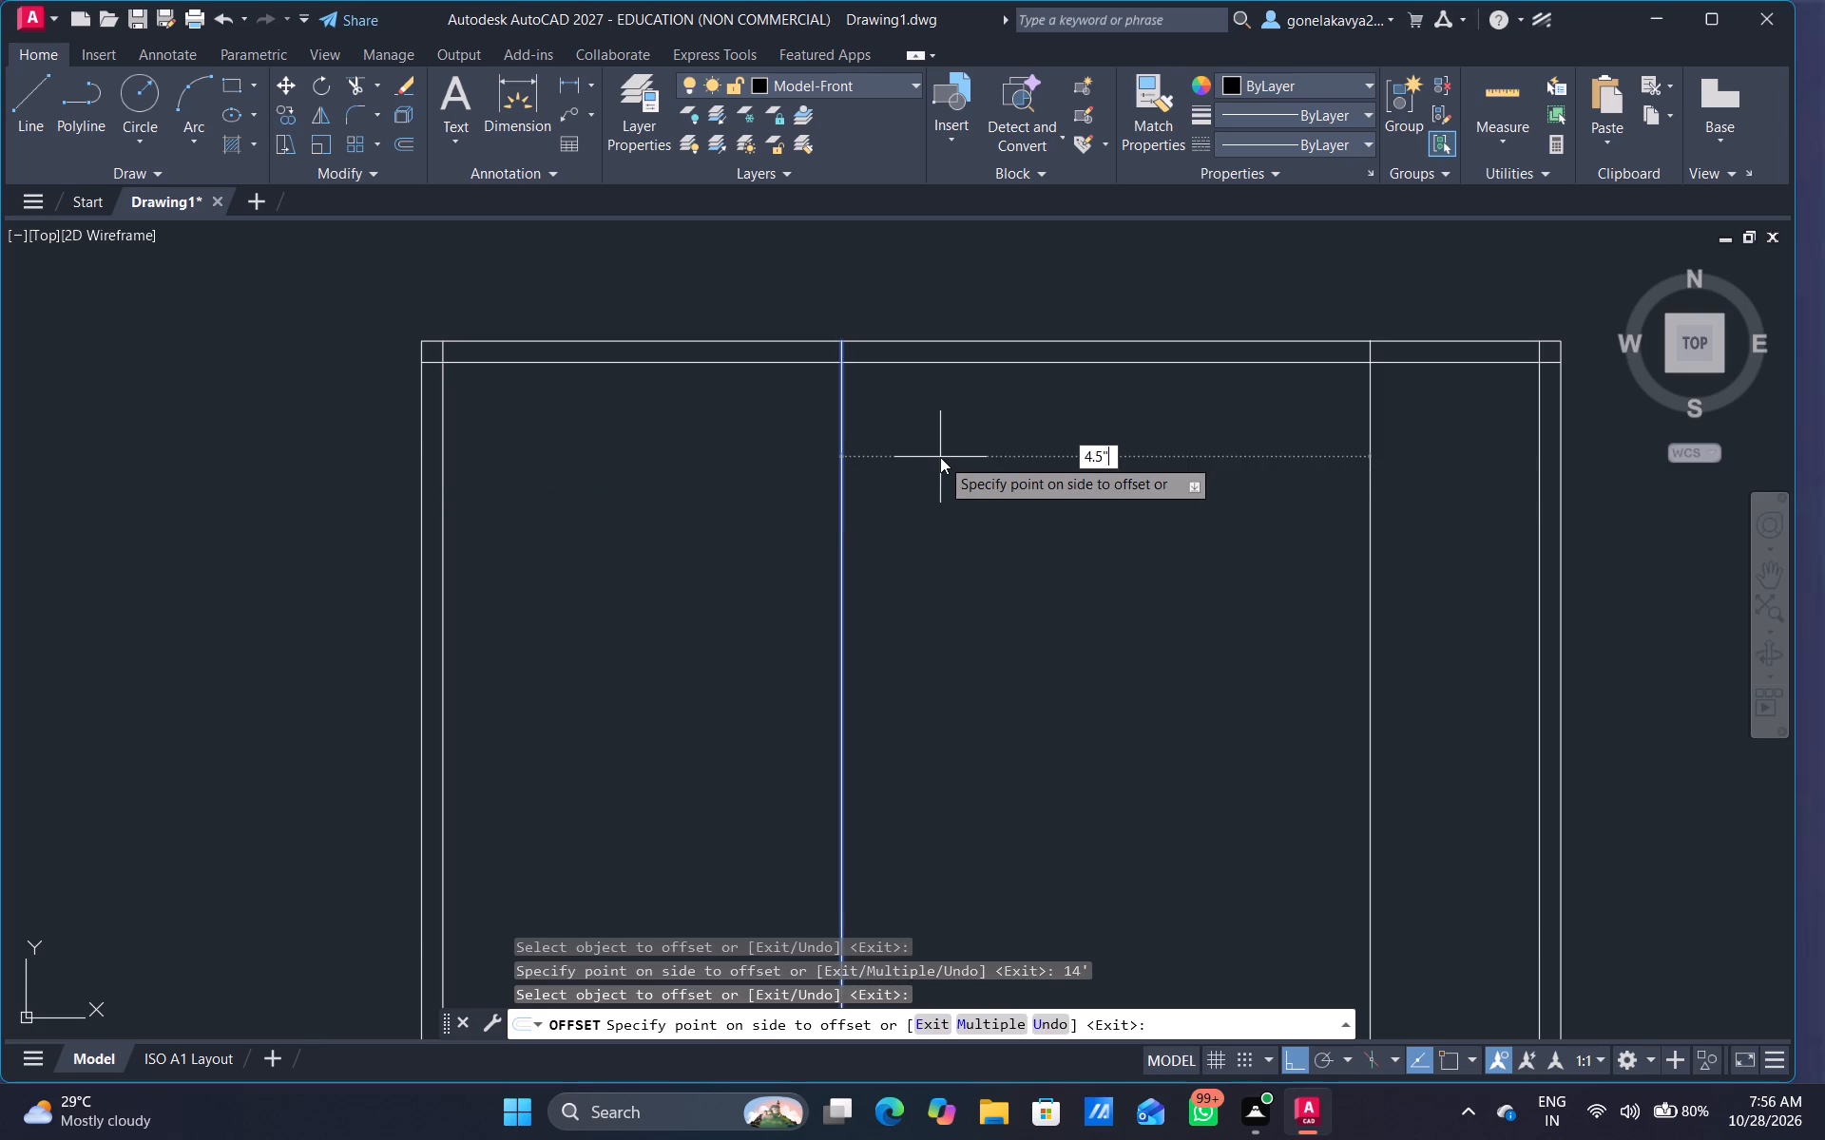
key("Return")
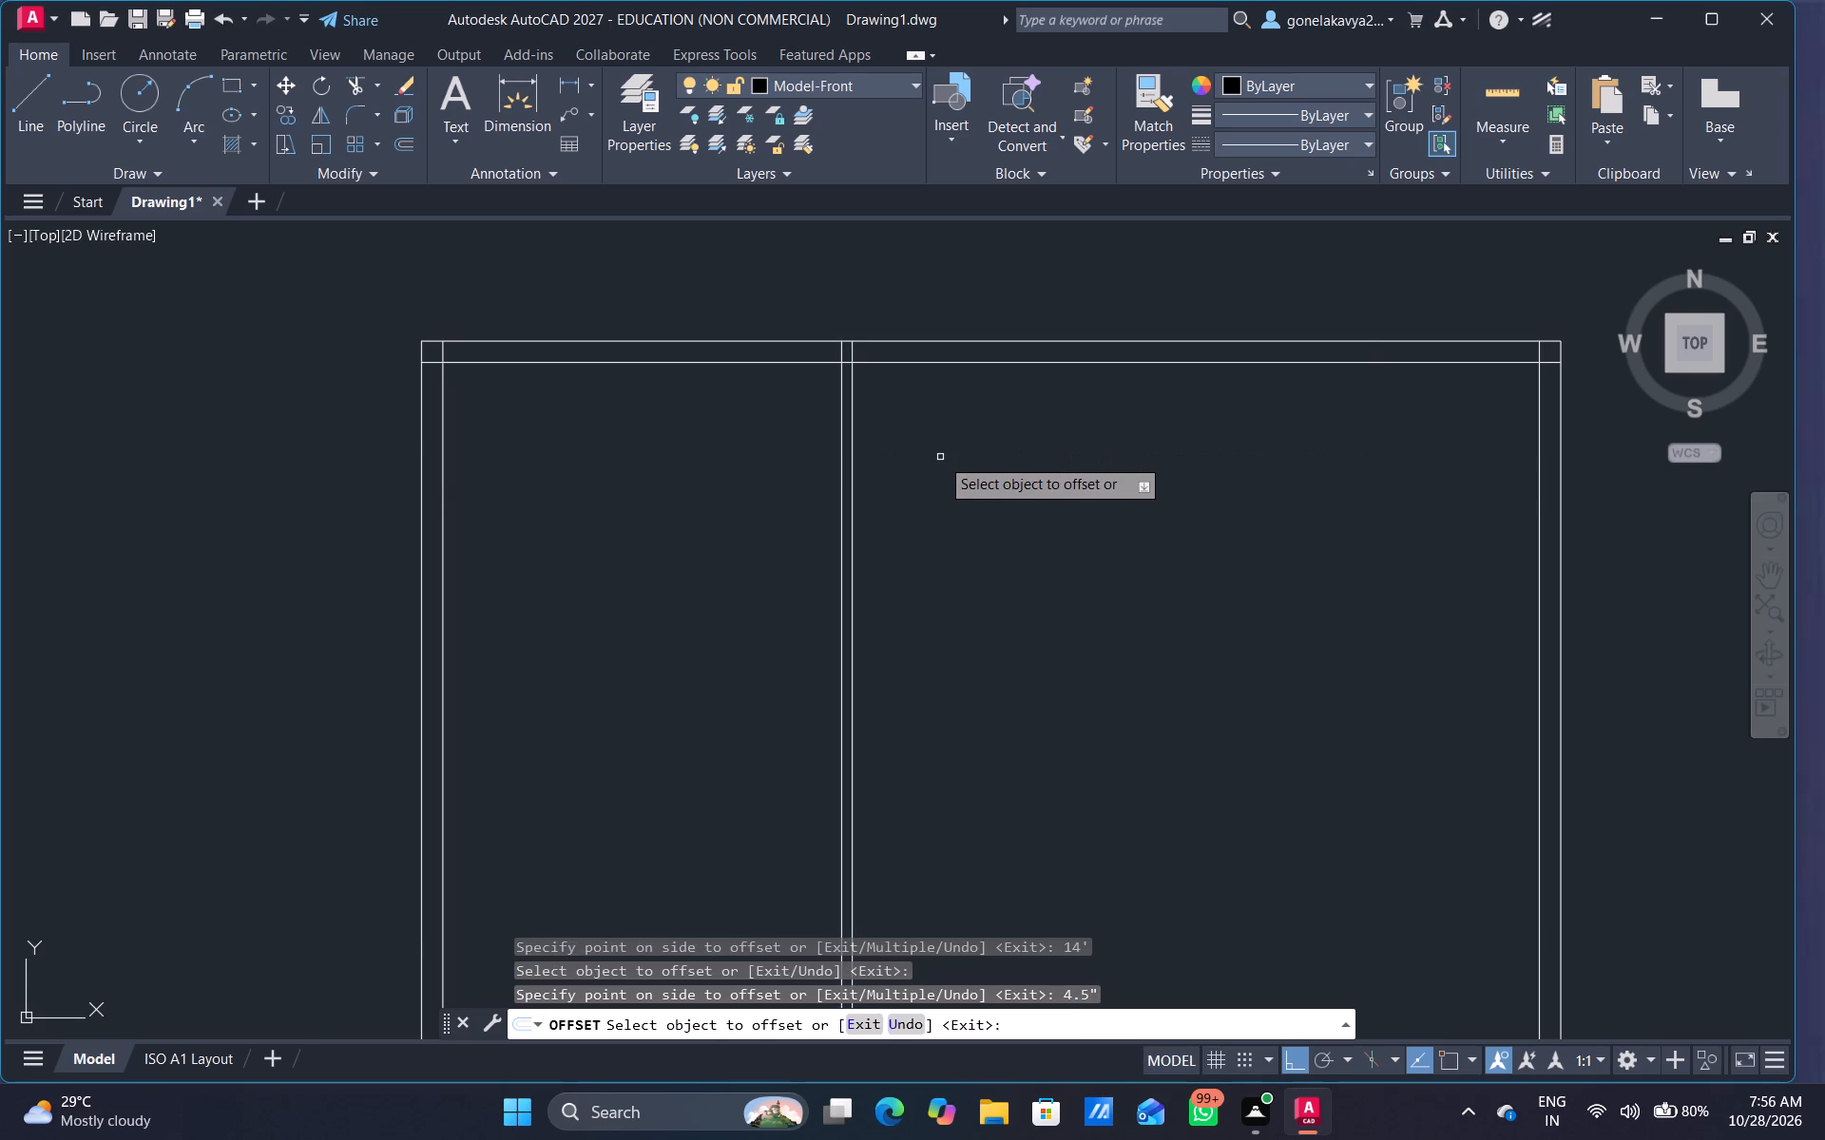
Offset the top wall's inner line 12' downward, and offset the new line 4.5" down as a horizontal partition.
left_click(682, 368)
left_click_drag(694, 363, 691, 372)
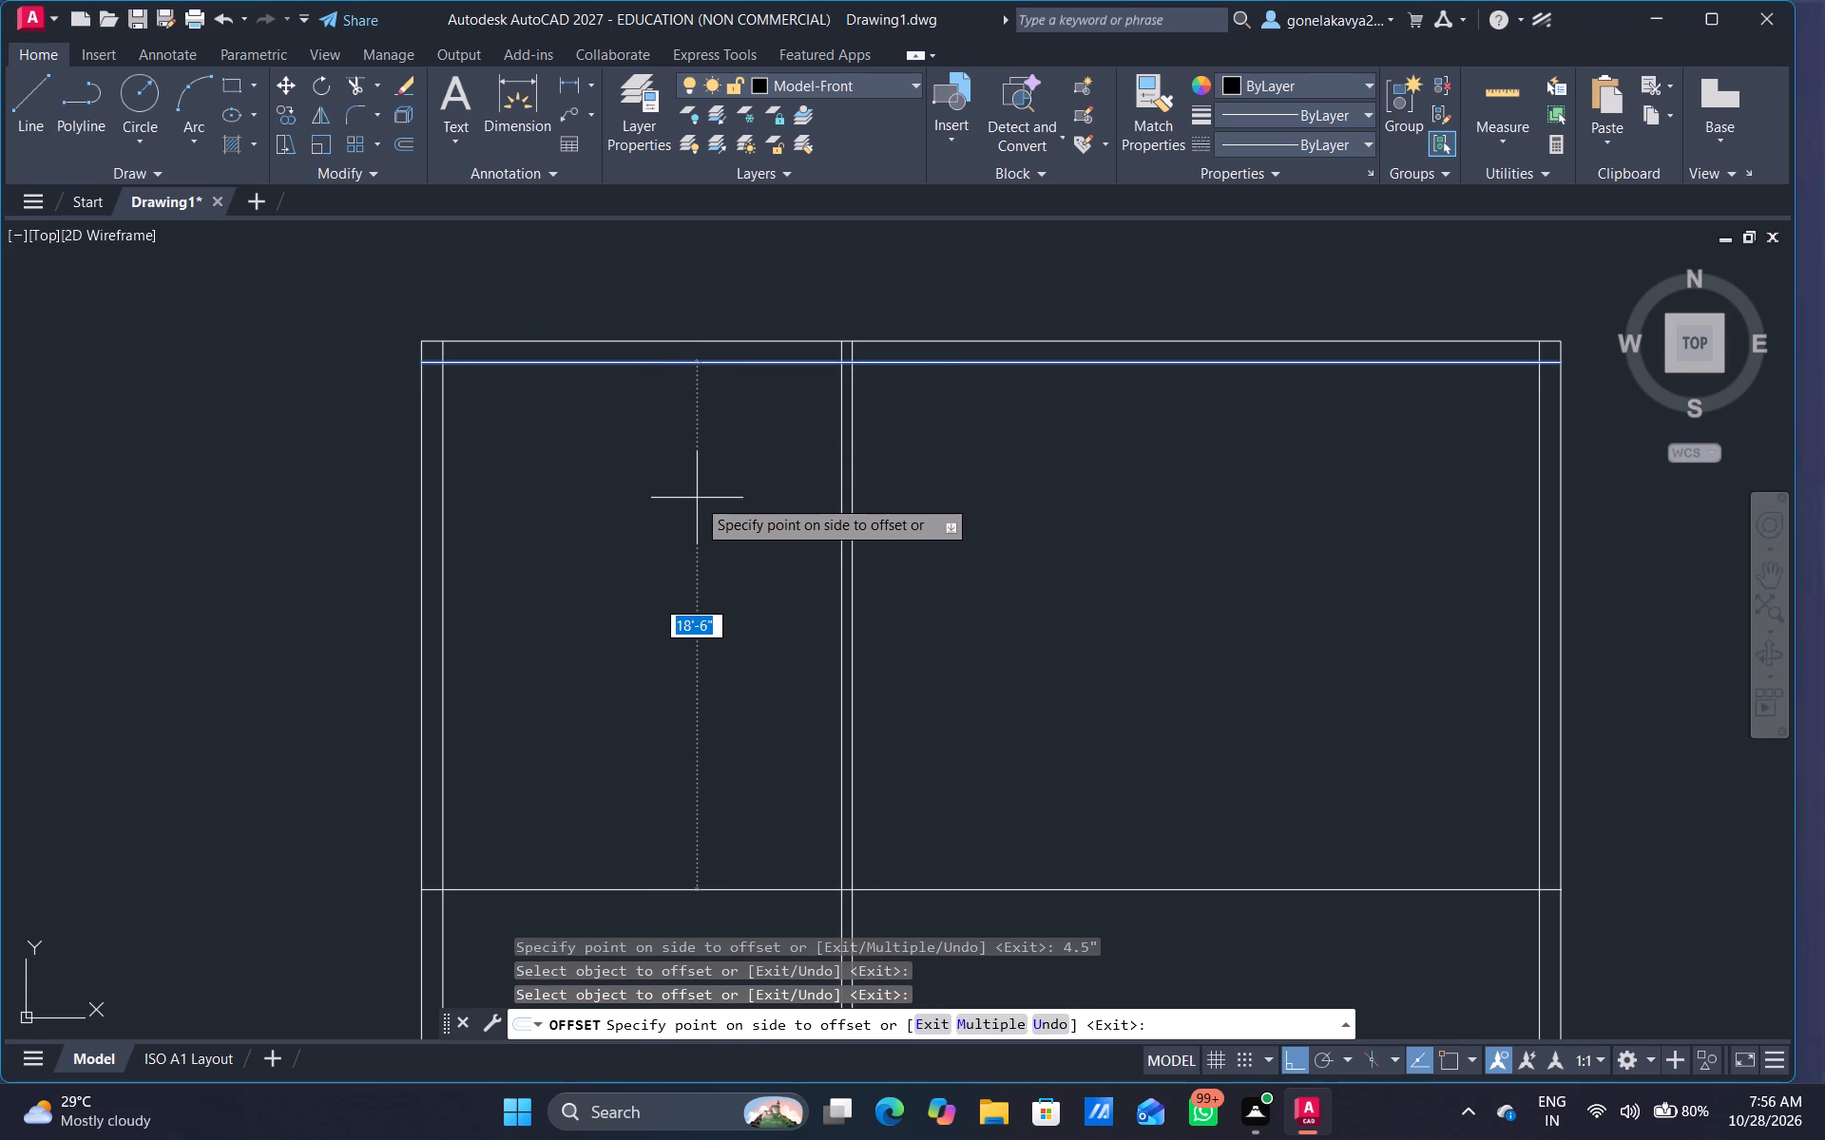
type("12'")
key("Return")
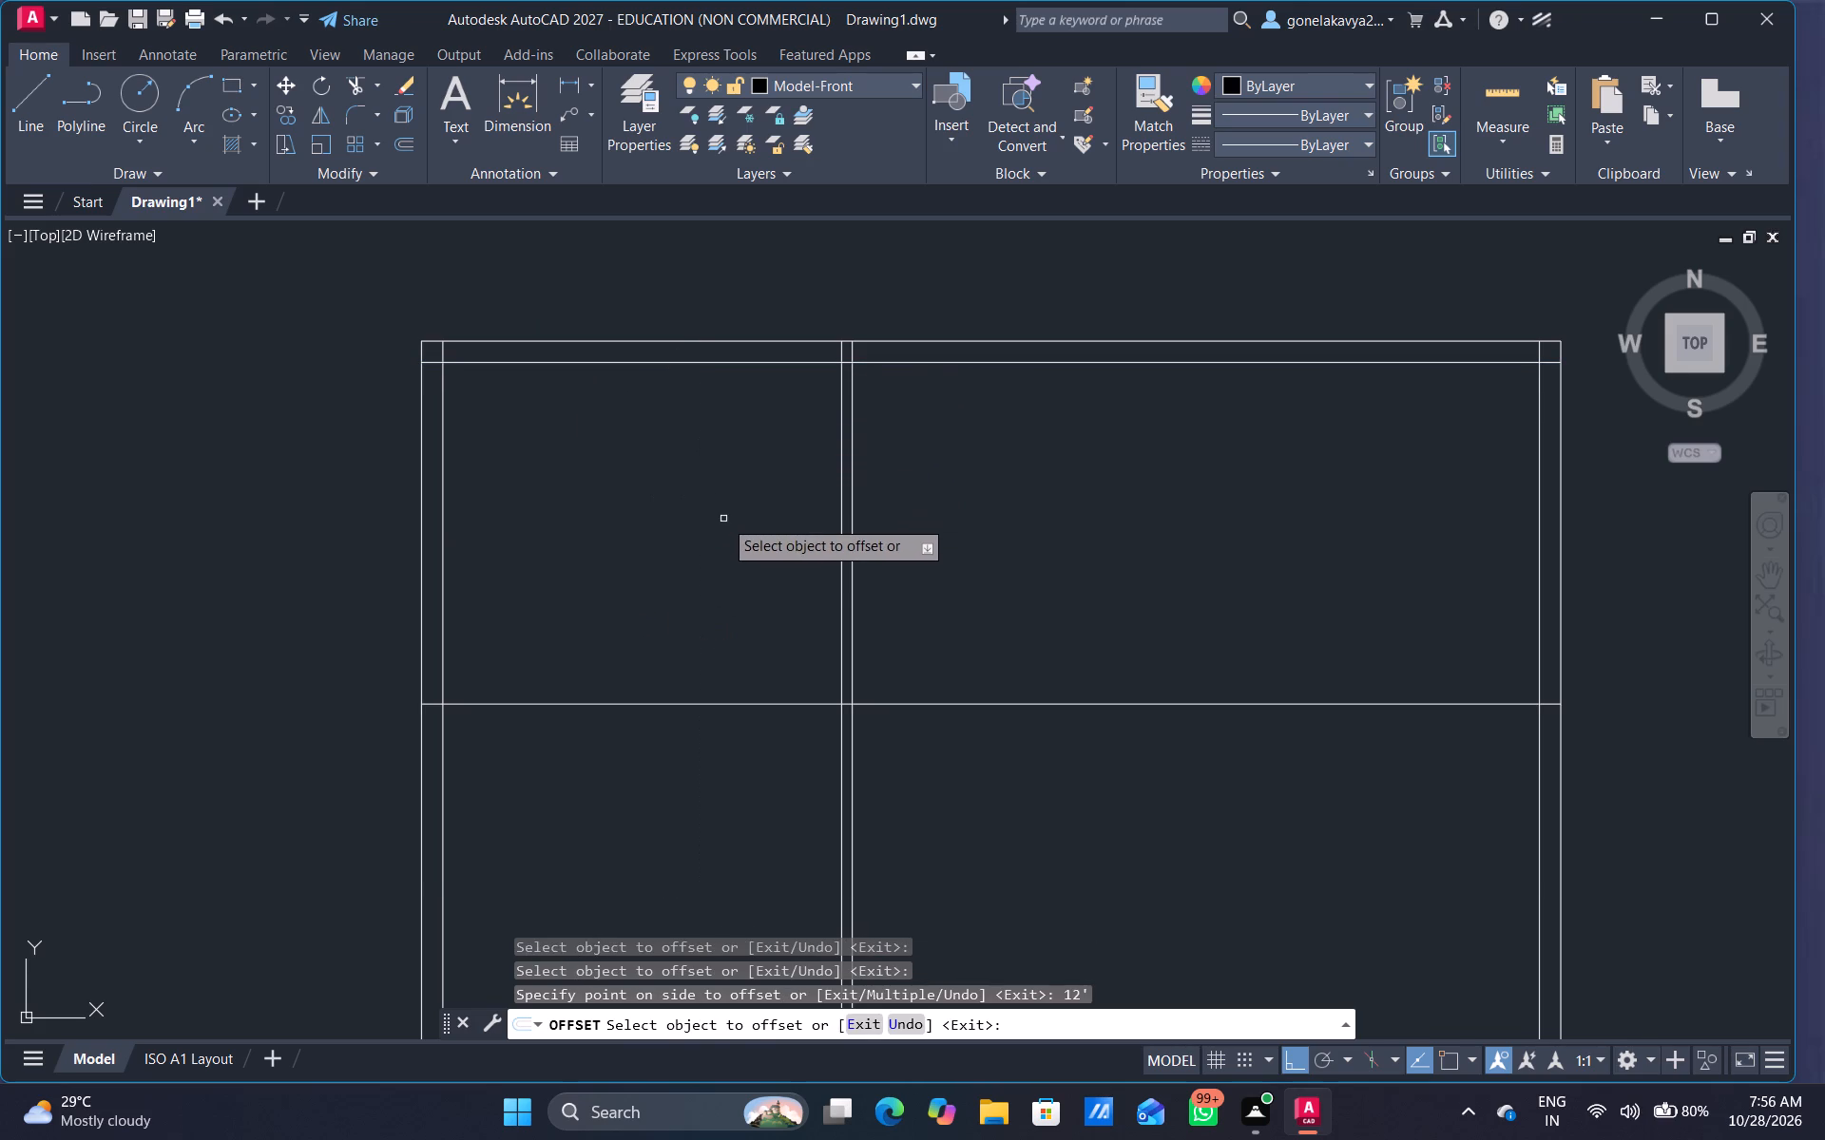
middle_click_drag(701, 497, 724, 375)
left_click(738, 584)
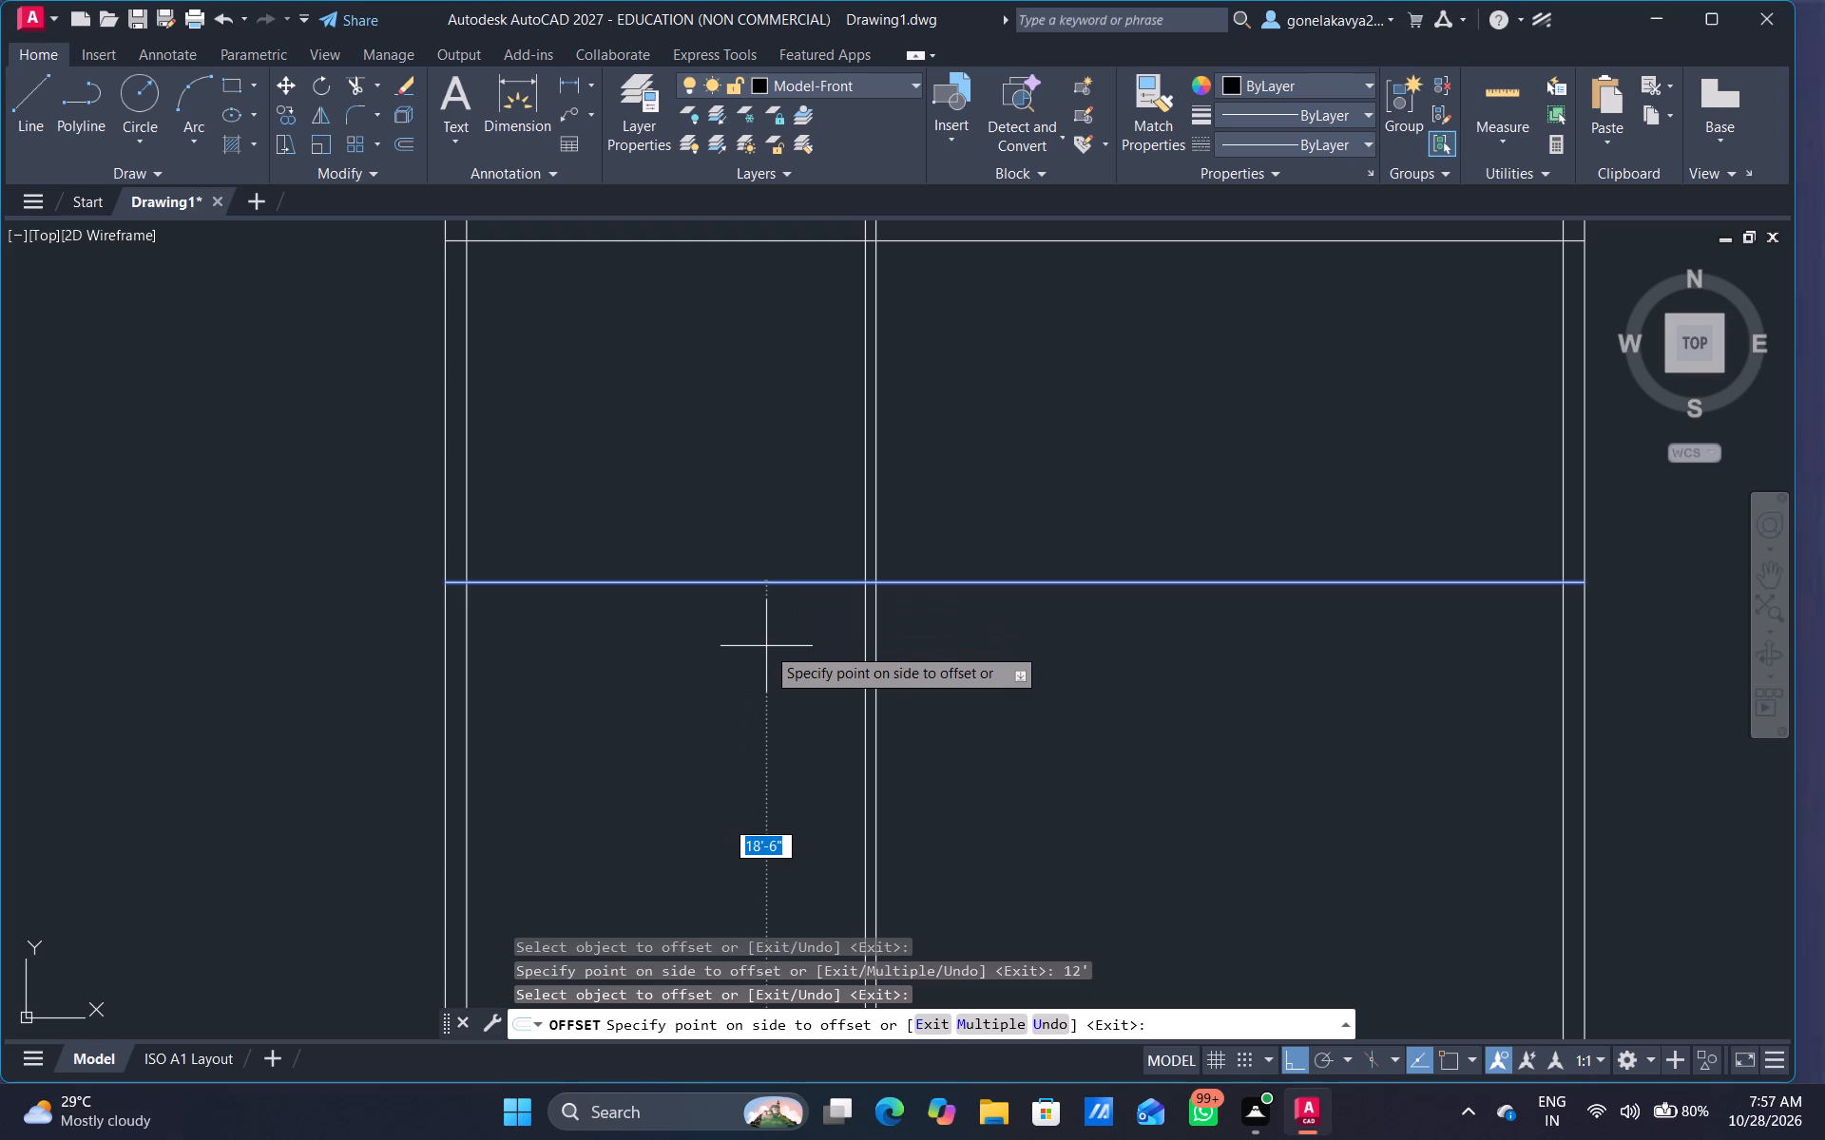
type("4.5\"")
key("Return")
Offset the vertical partition's right line 5' to the right, and offset the new line 4.5" right as a second vertical partition.
scroll(831, 659, "down", 1)
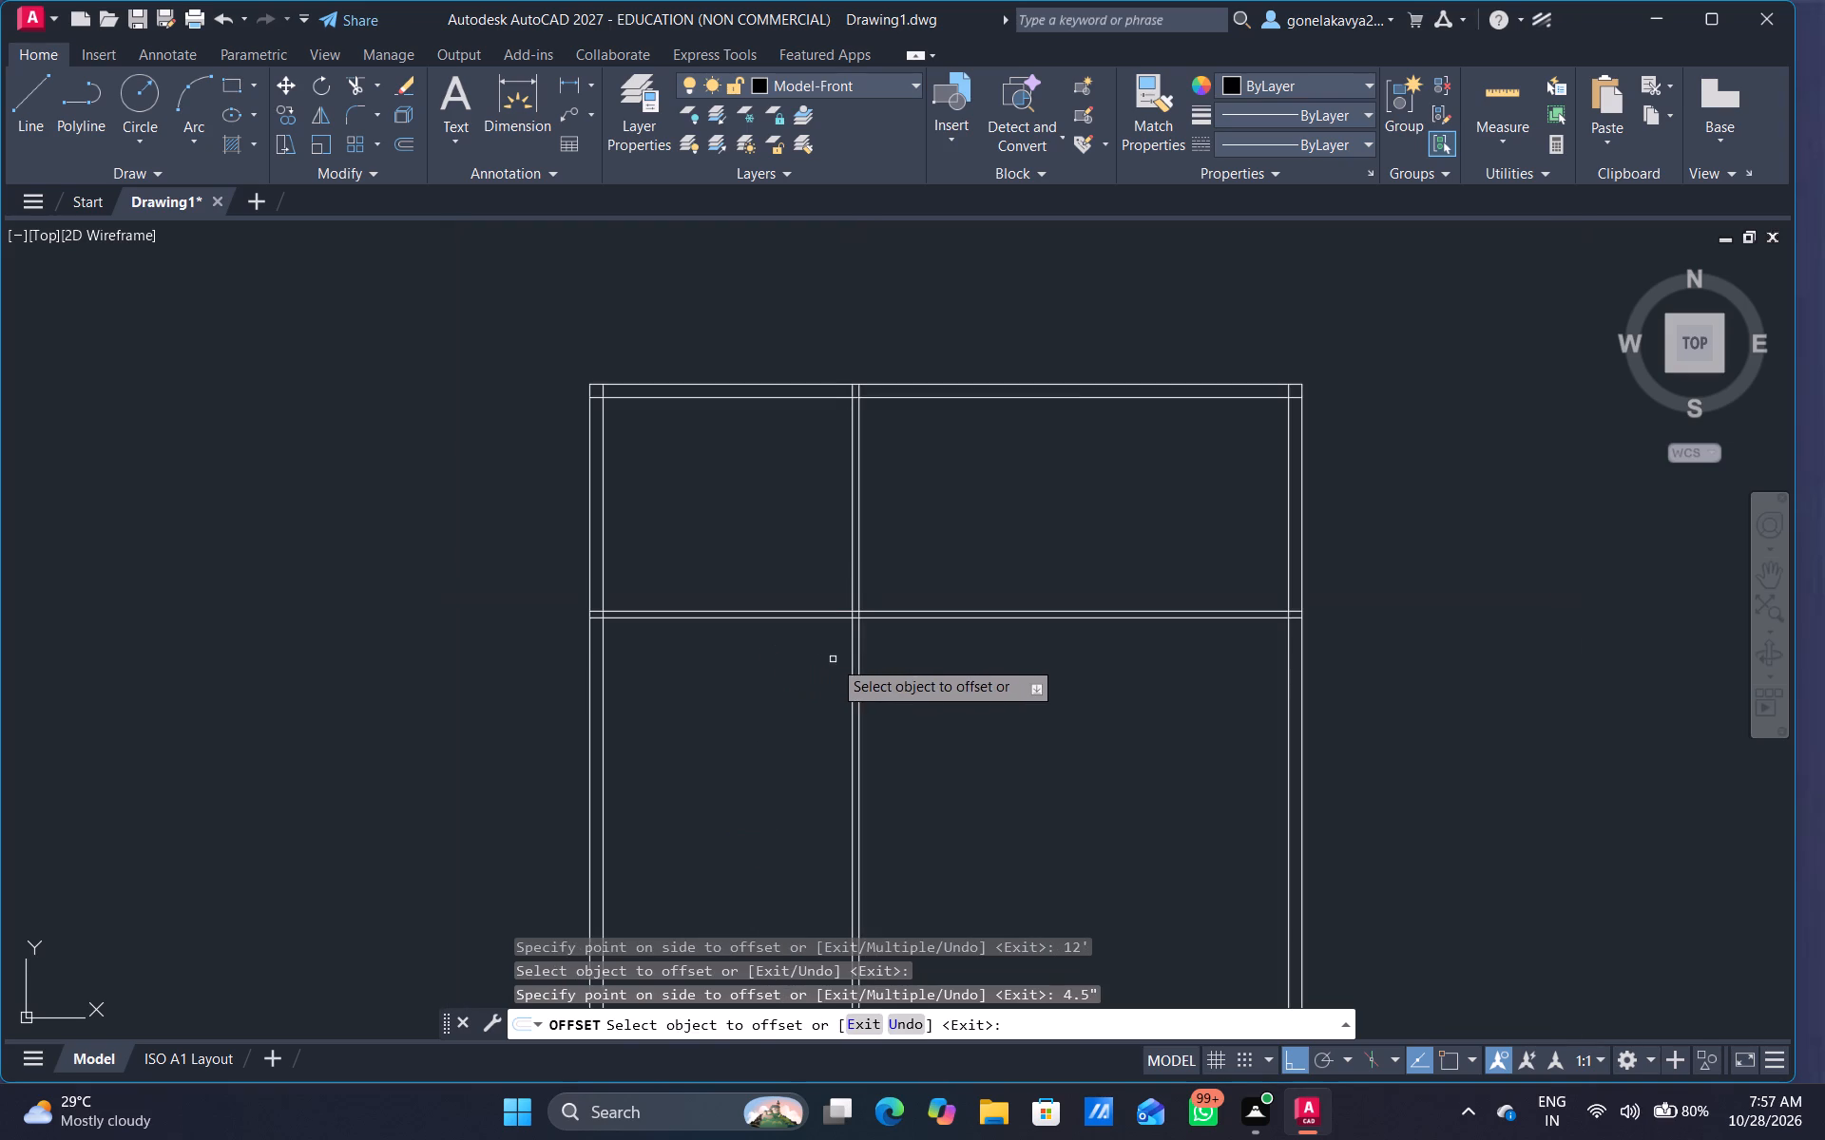
middle_click_drag(947, 551, 931, 545)
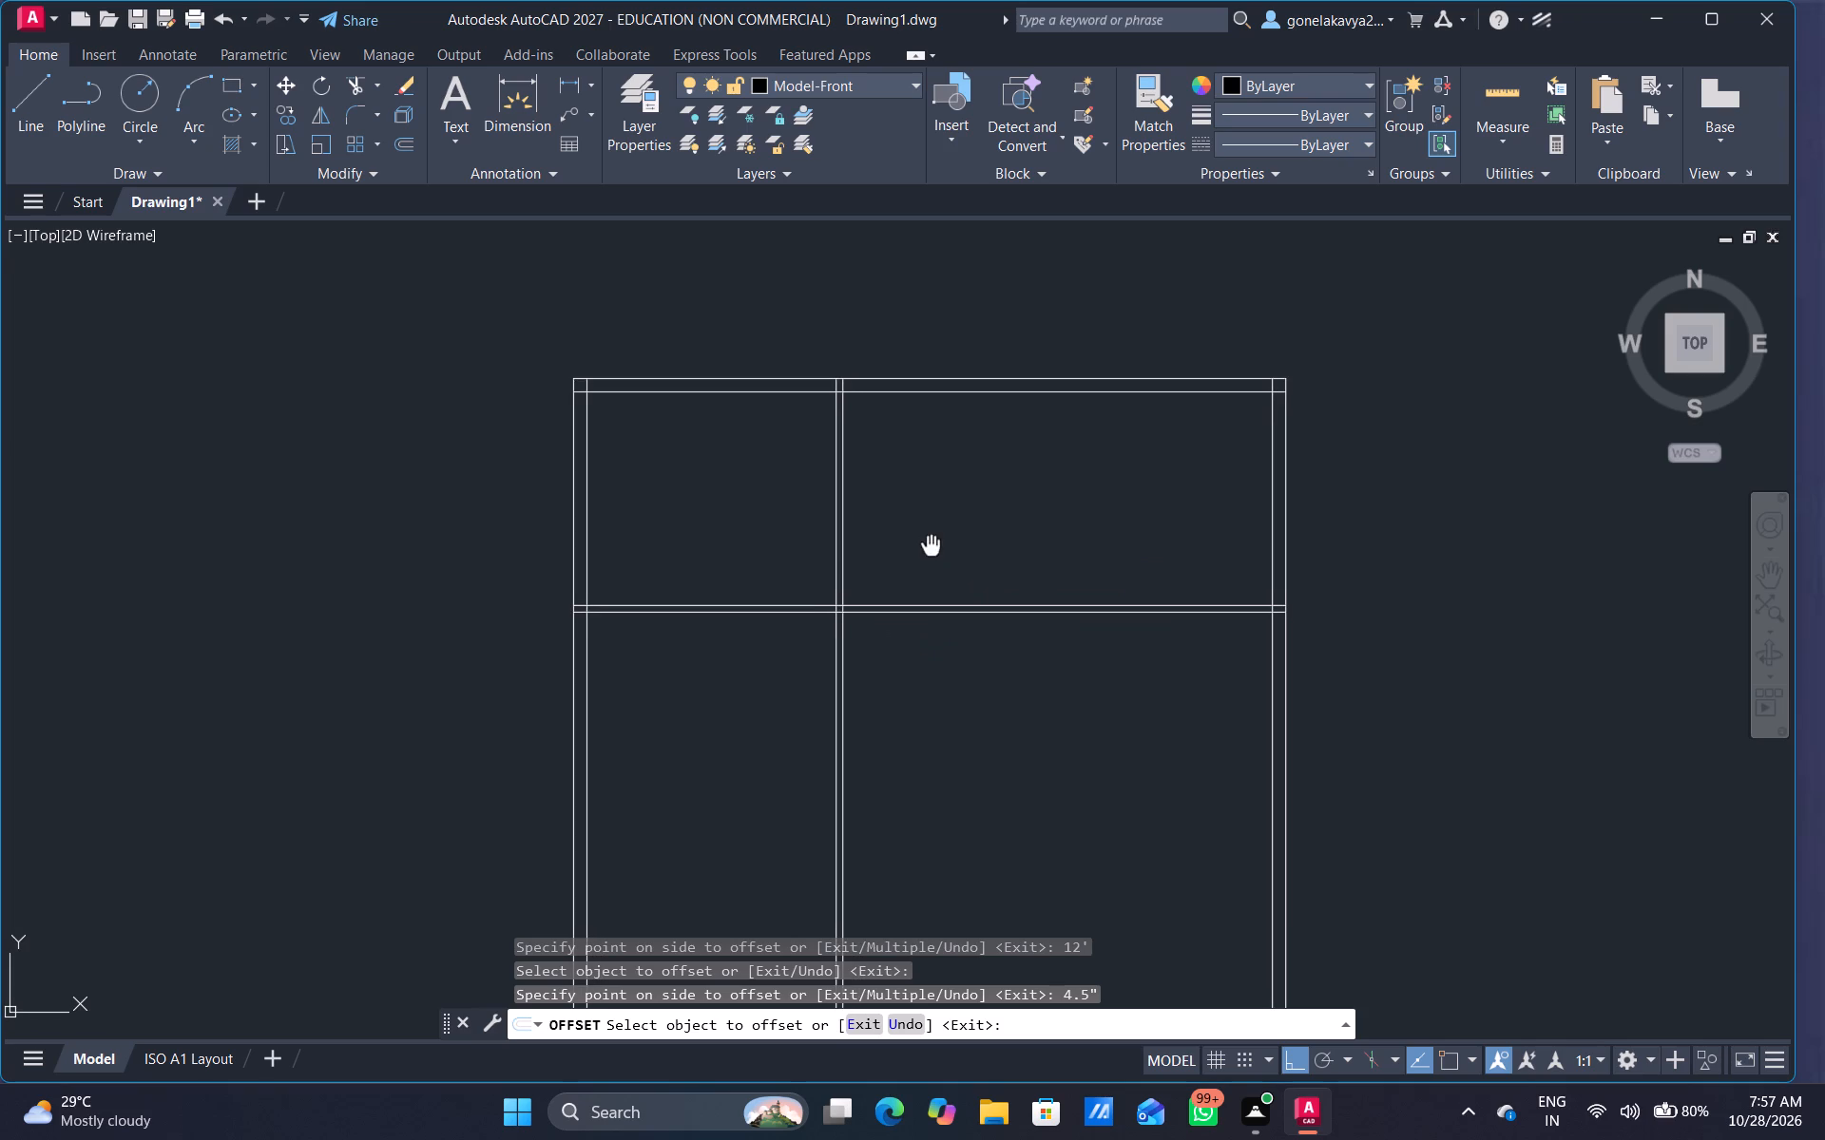
middle_click_drag(931, 545, 931, 543)
scroll(946, 516, "up", 1)
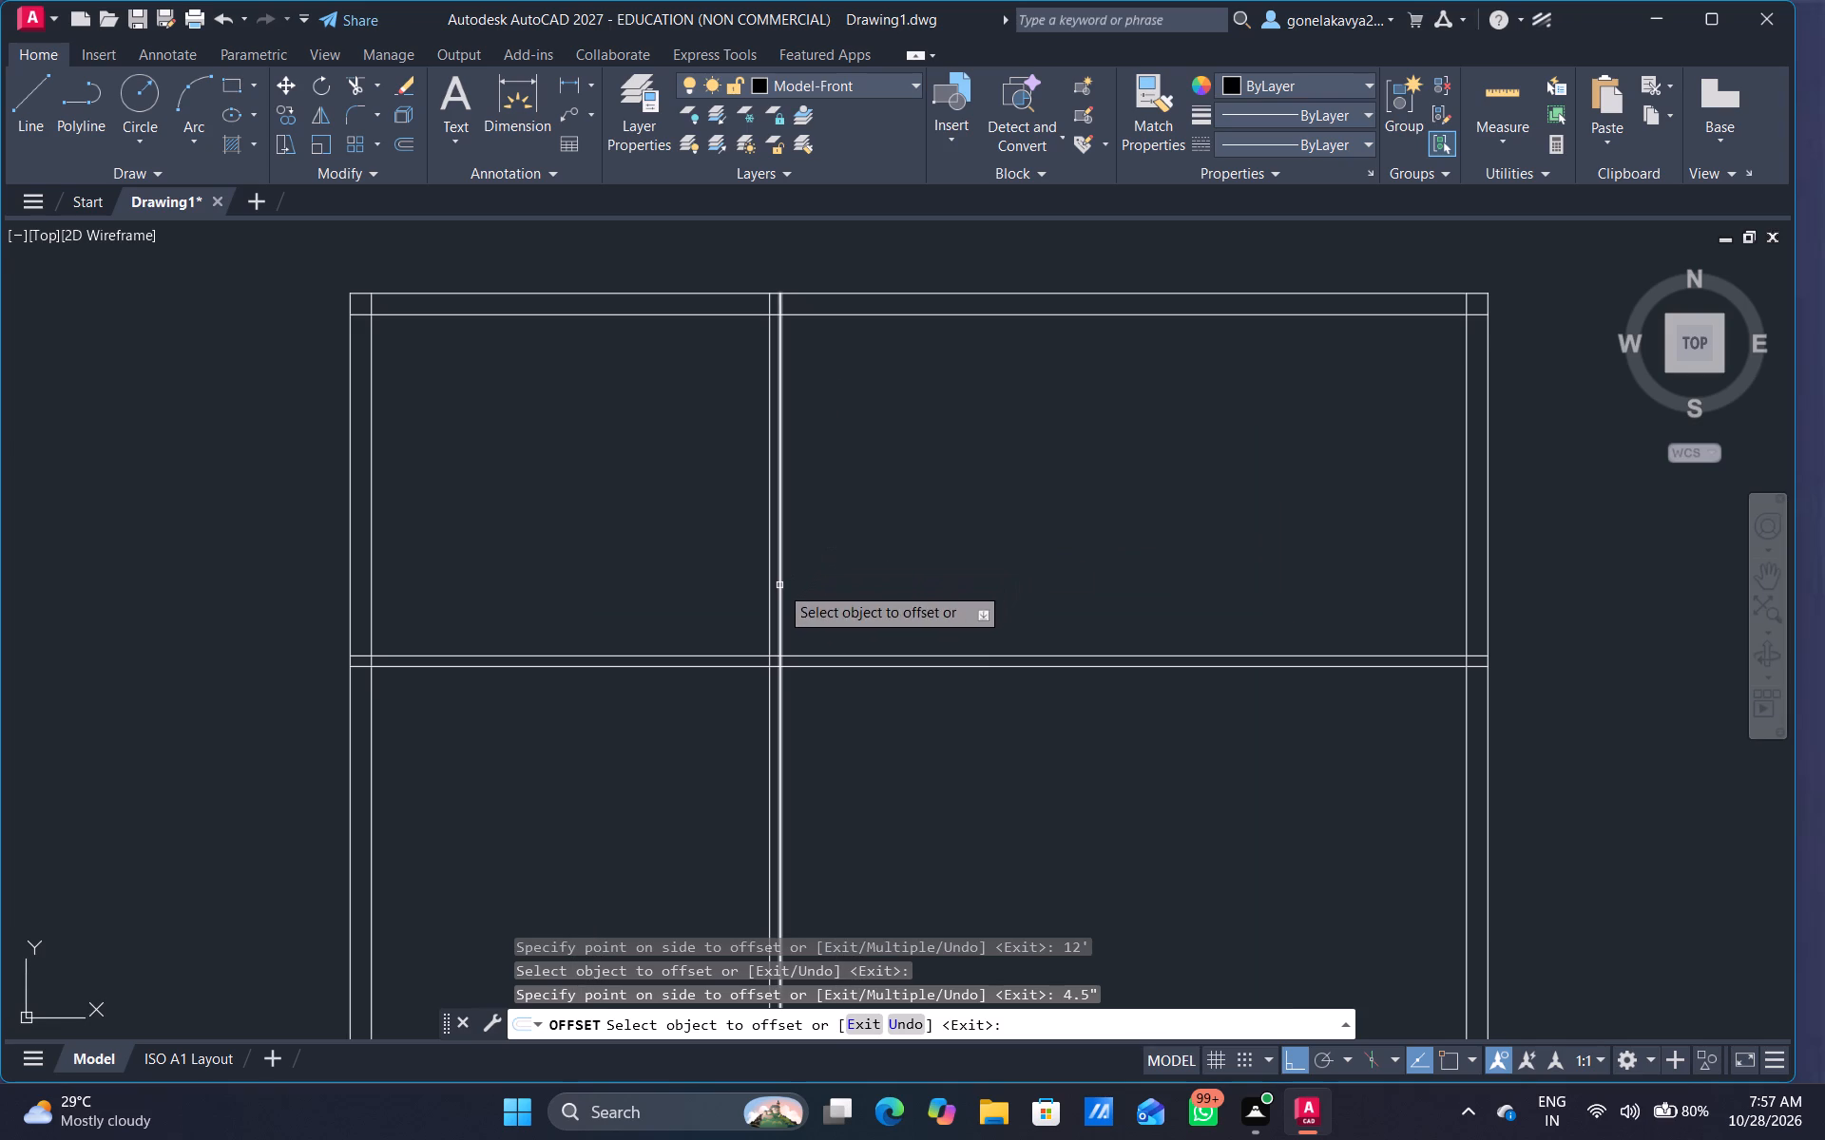
left_click(779, 585)
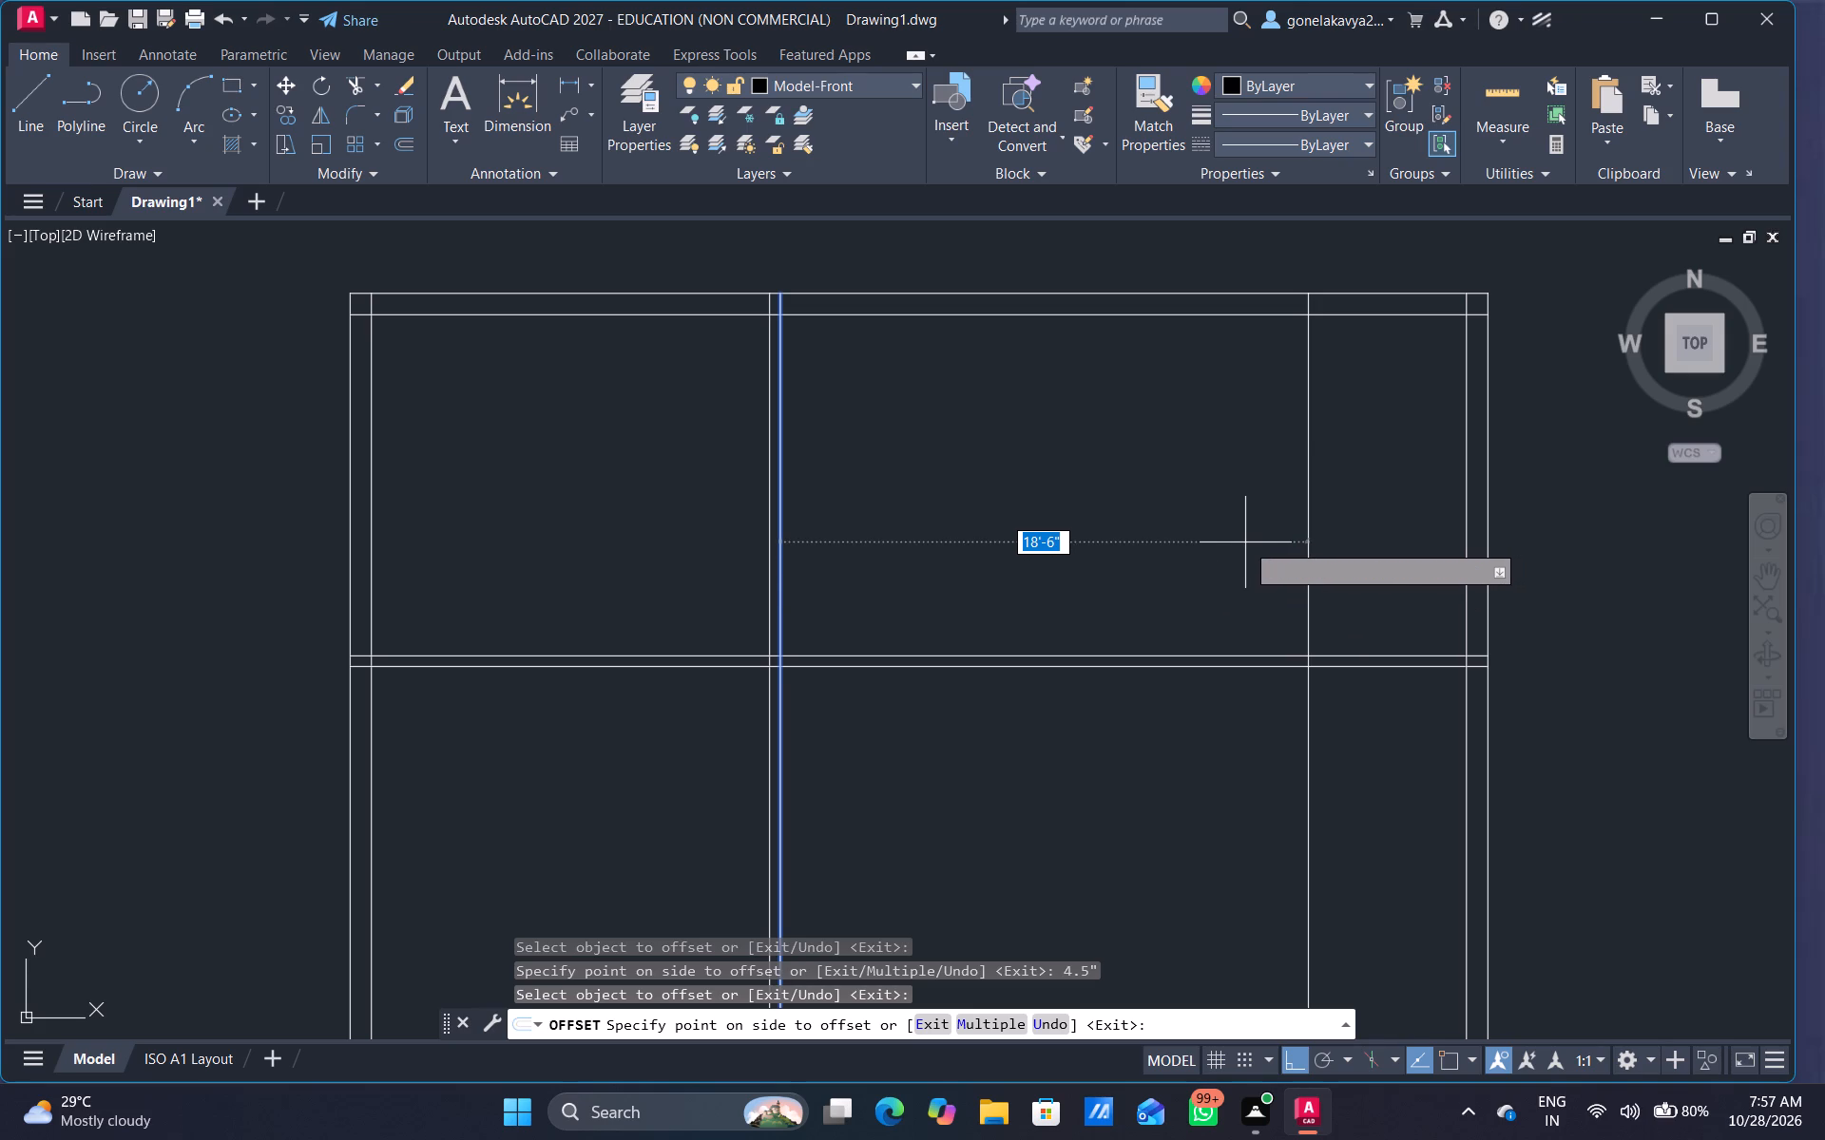
type("5'")
key("Return")
scroll(1244, 542, "up", 1)
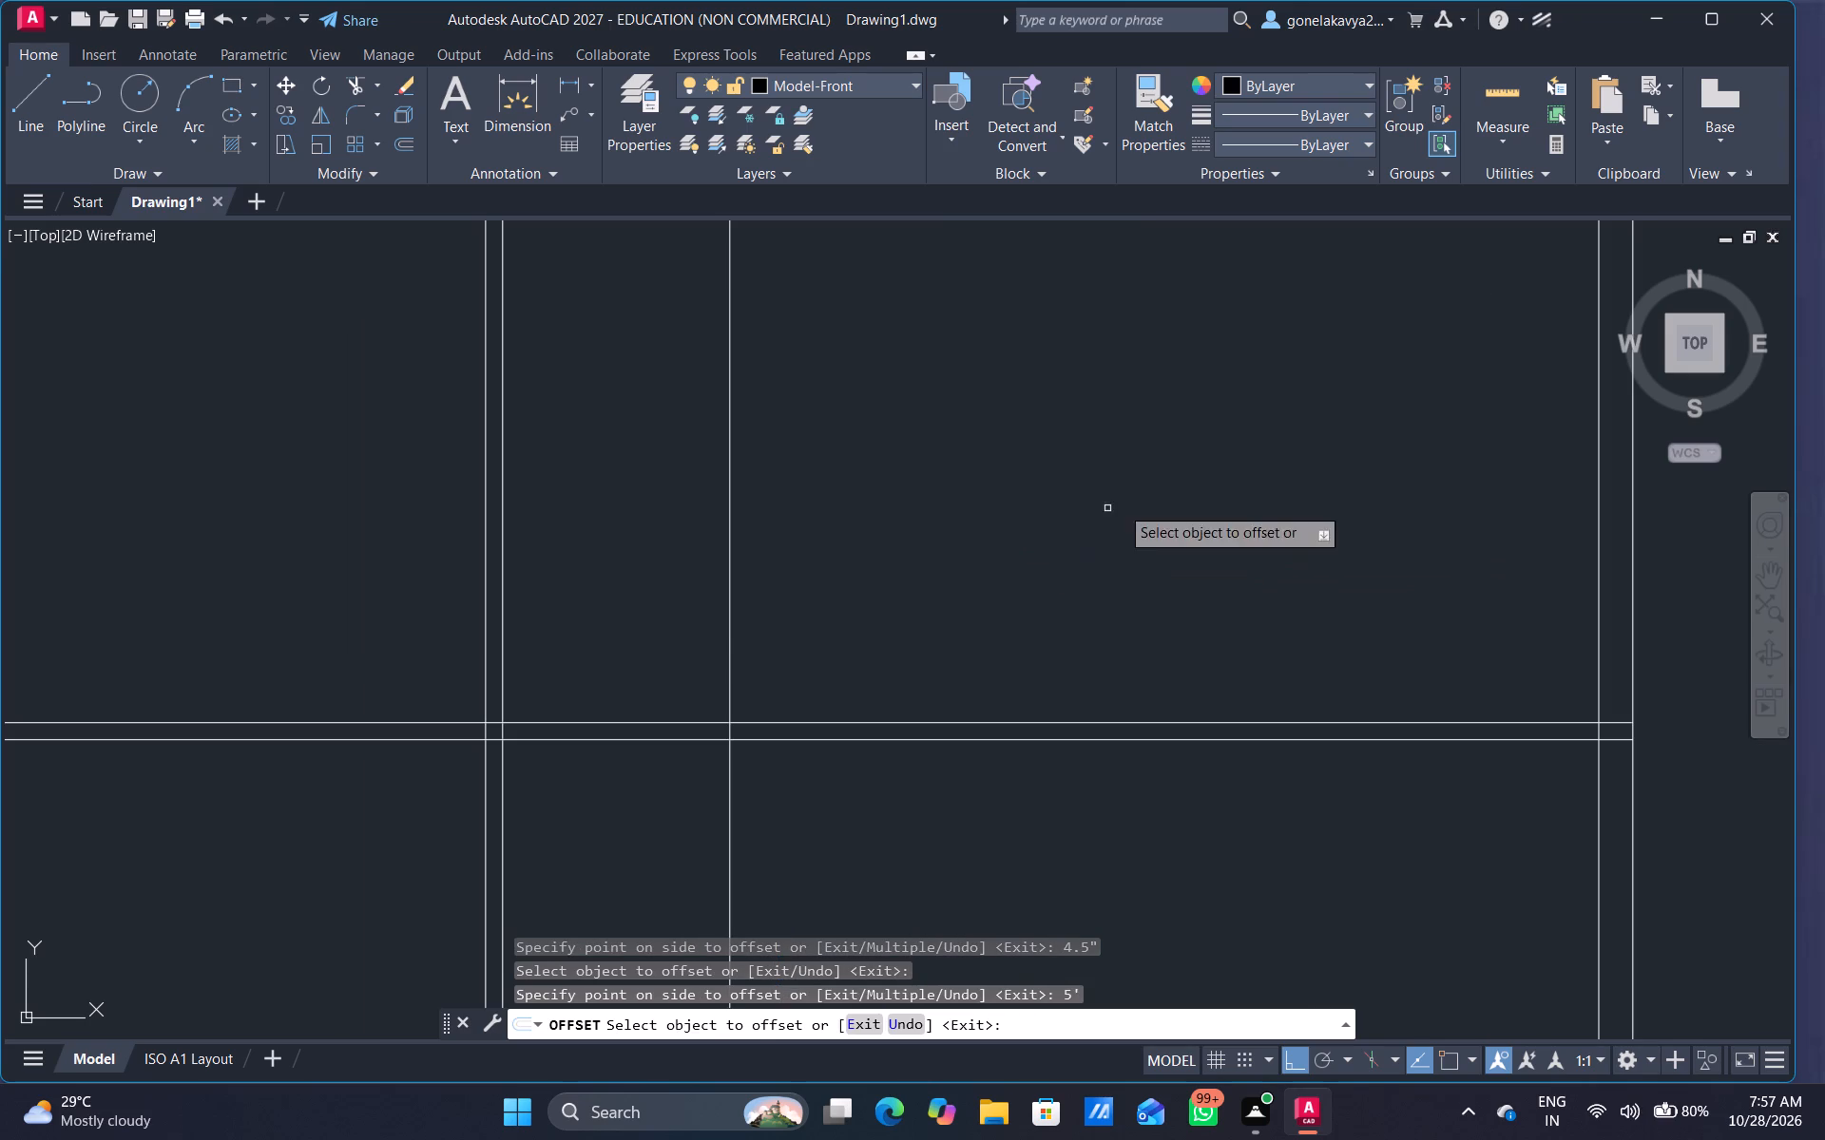
left_click(730, 594)
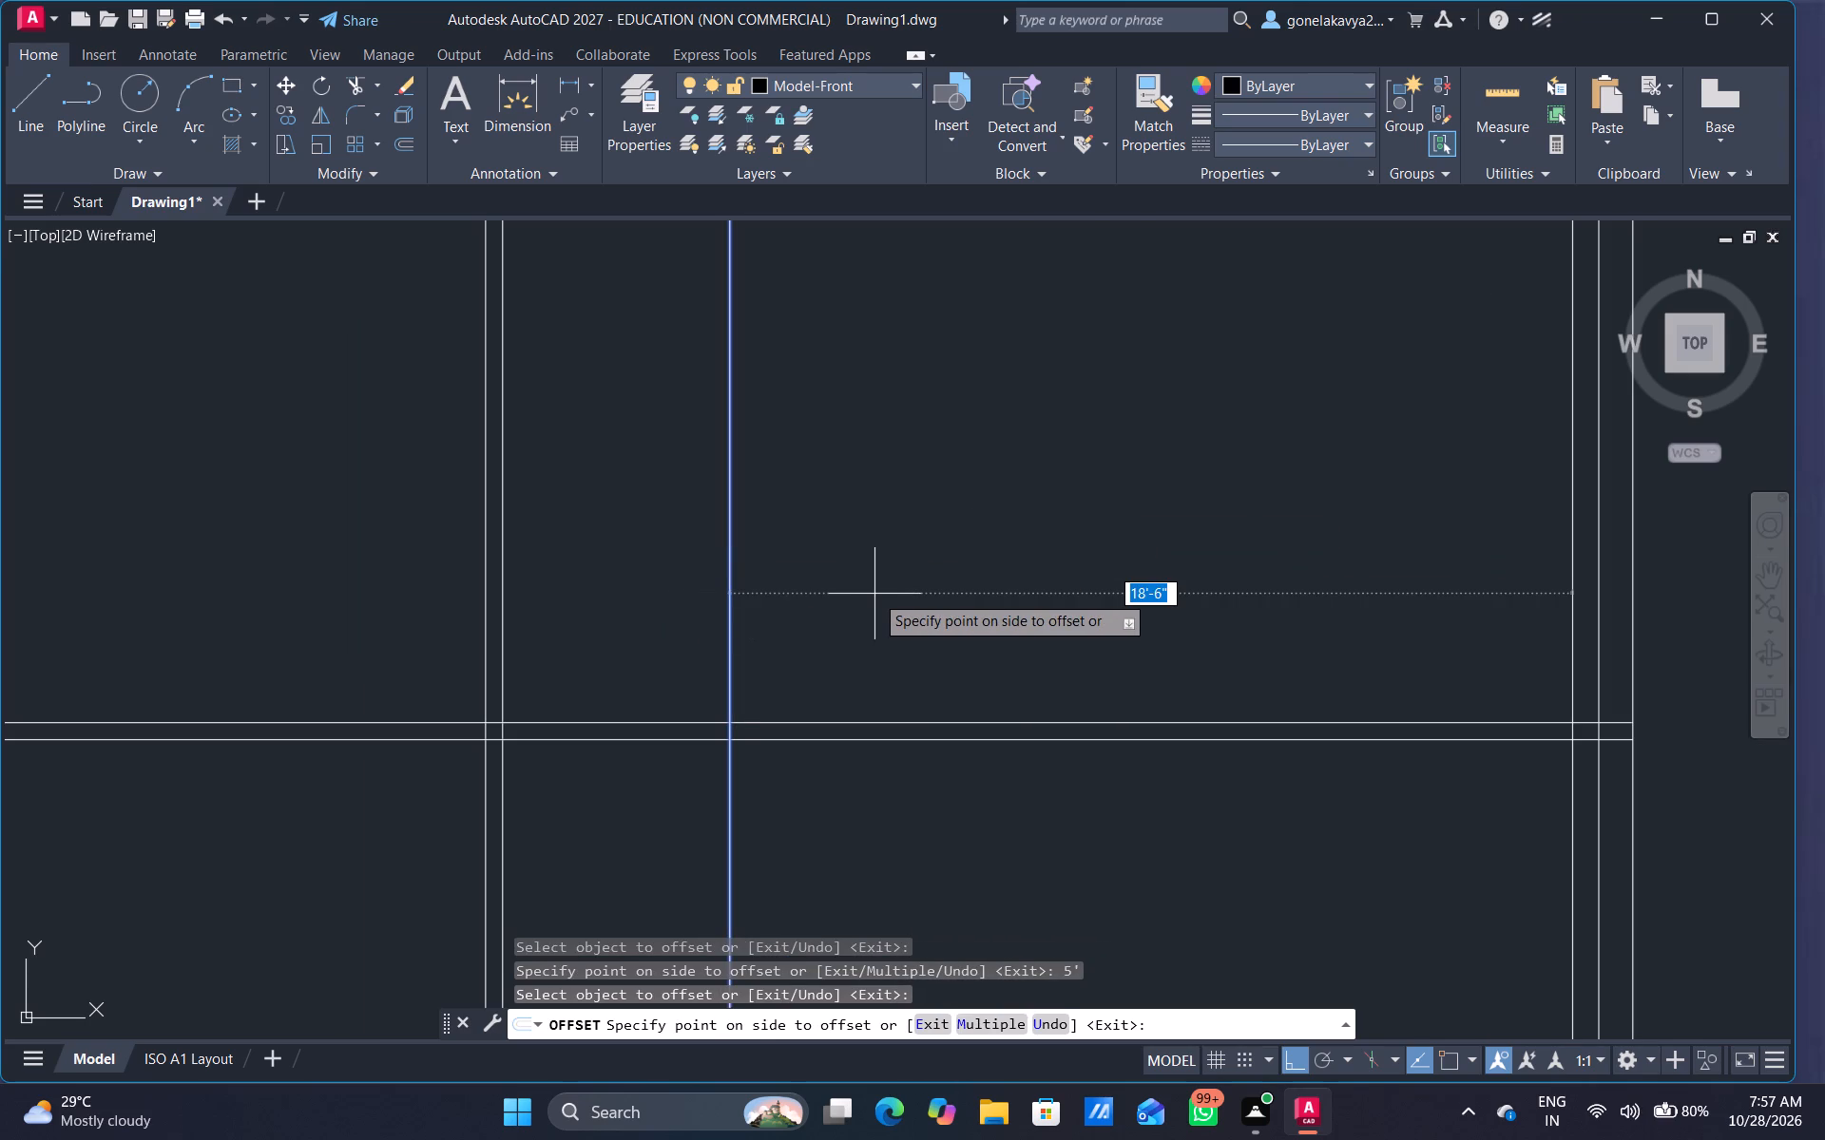
type("4.5\"")
key("Return")
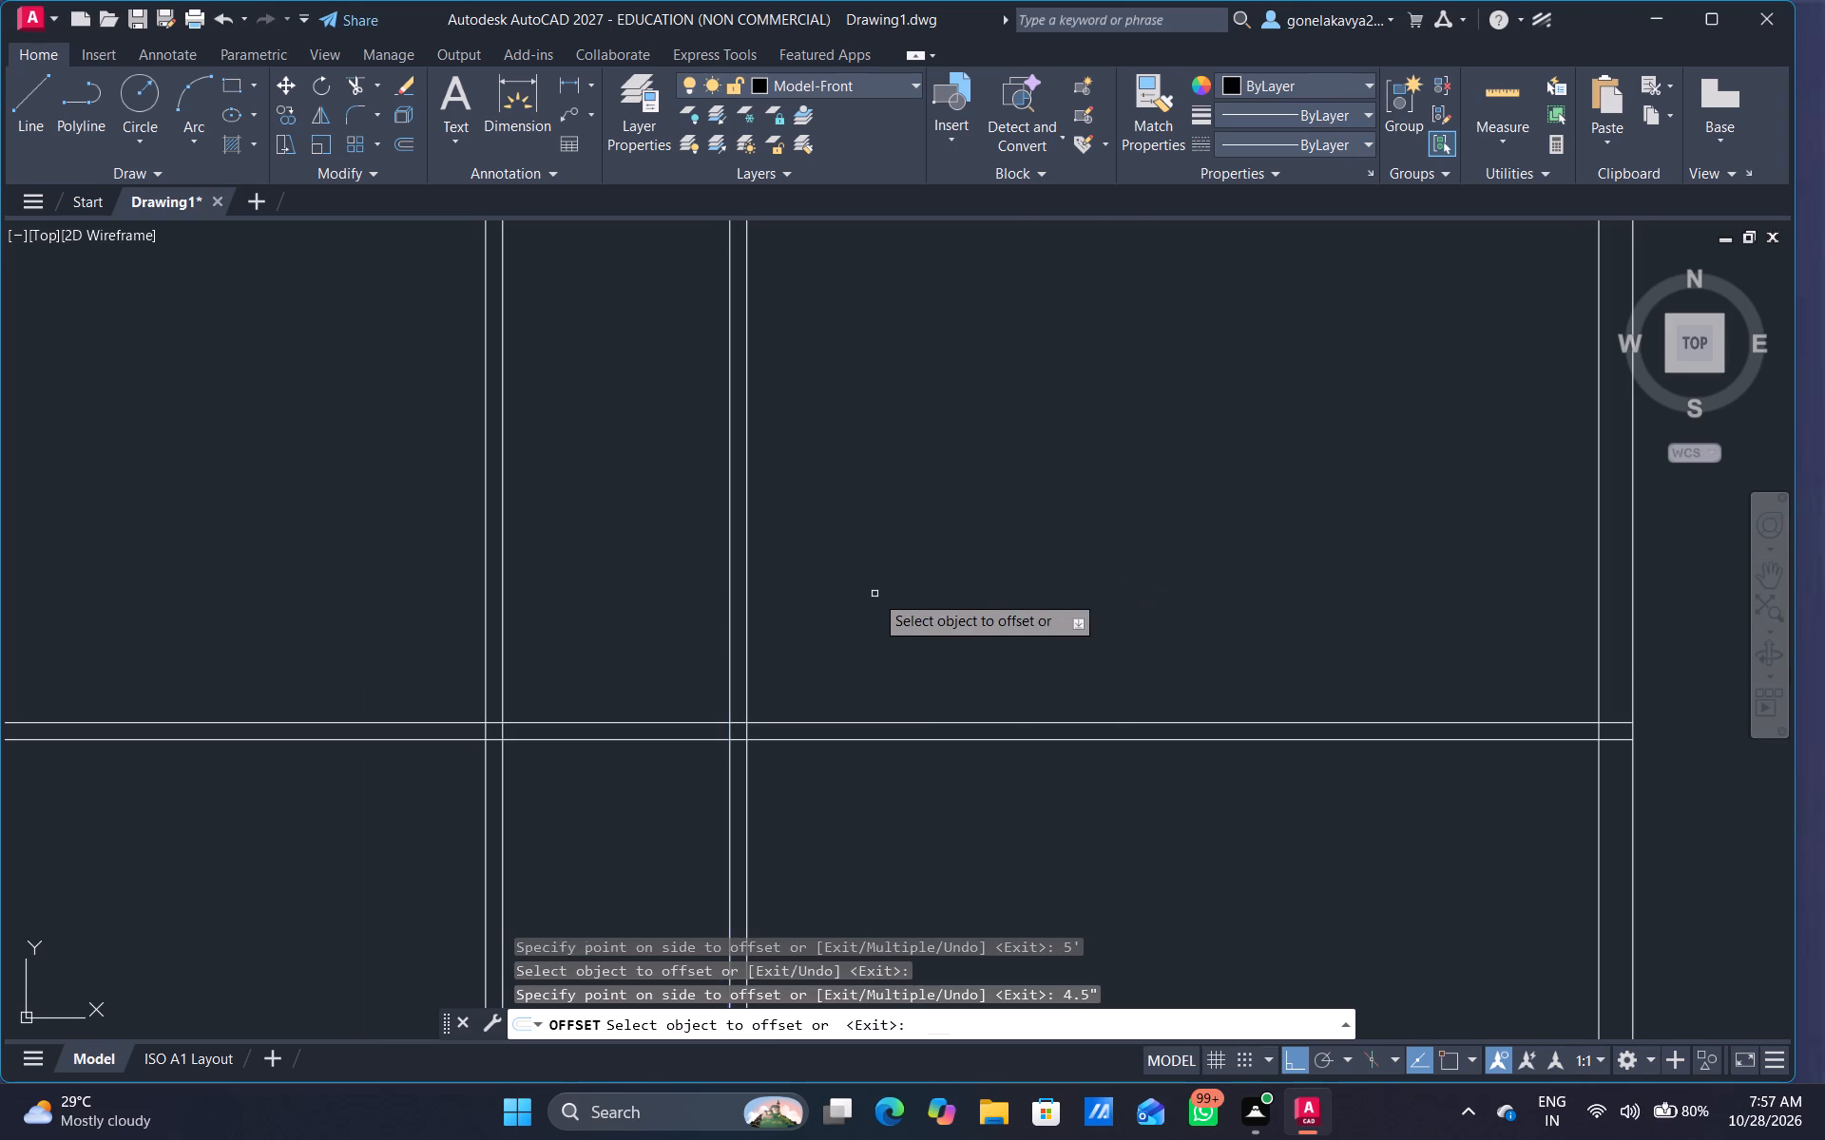
Offset the second vertical partition's right line 5' to the right, and offset the new line 4.5" right as a third vertical partition.
scroll(874, 594, "down", 2)
middle_click_drag(872, 576, 927, 654)
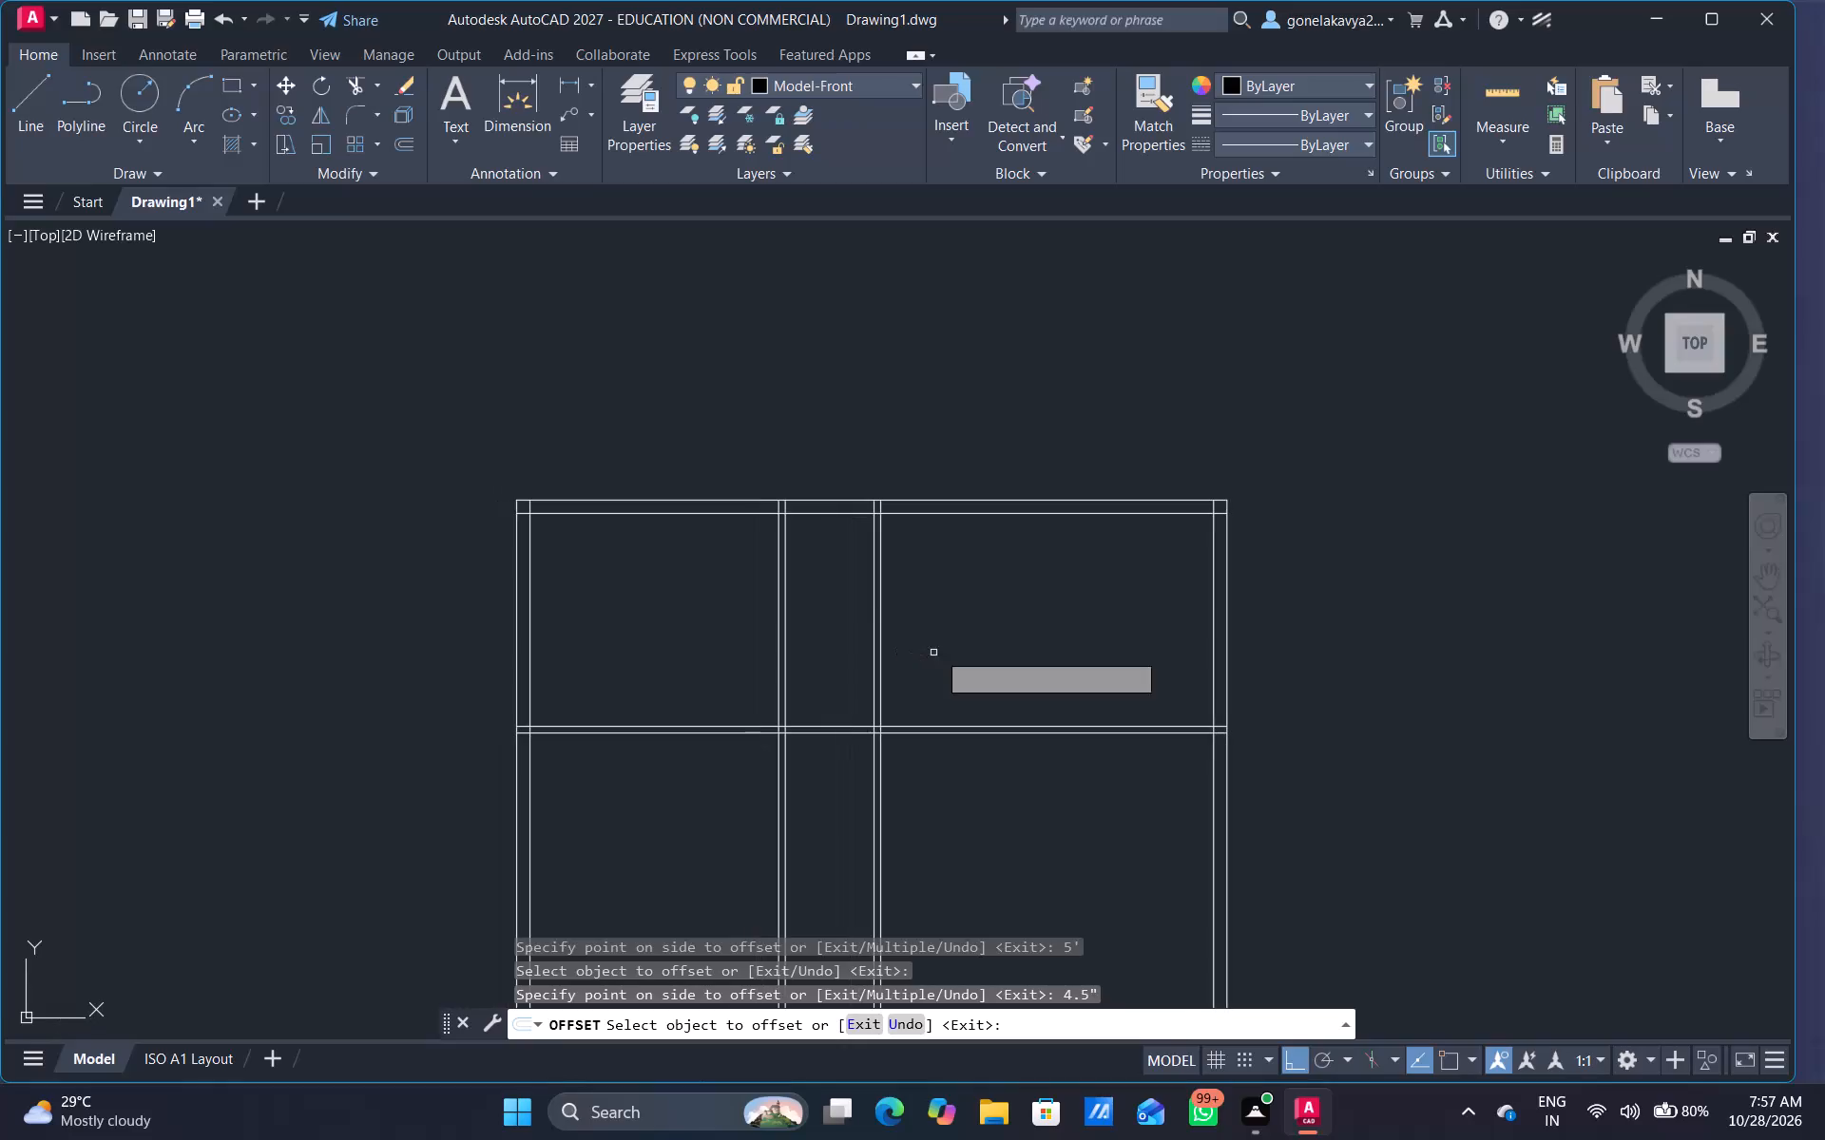
scroll(843, 567, "up", 2)
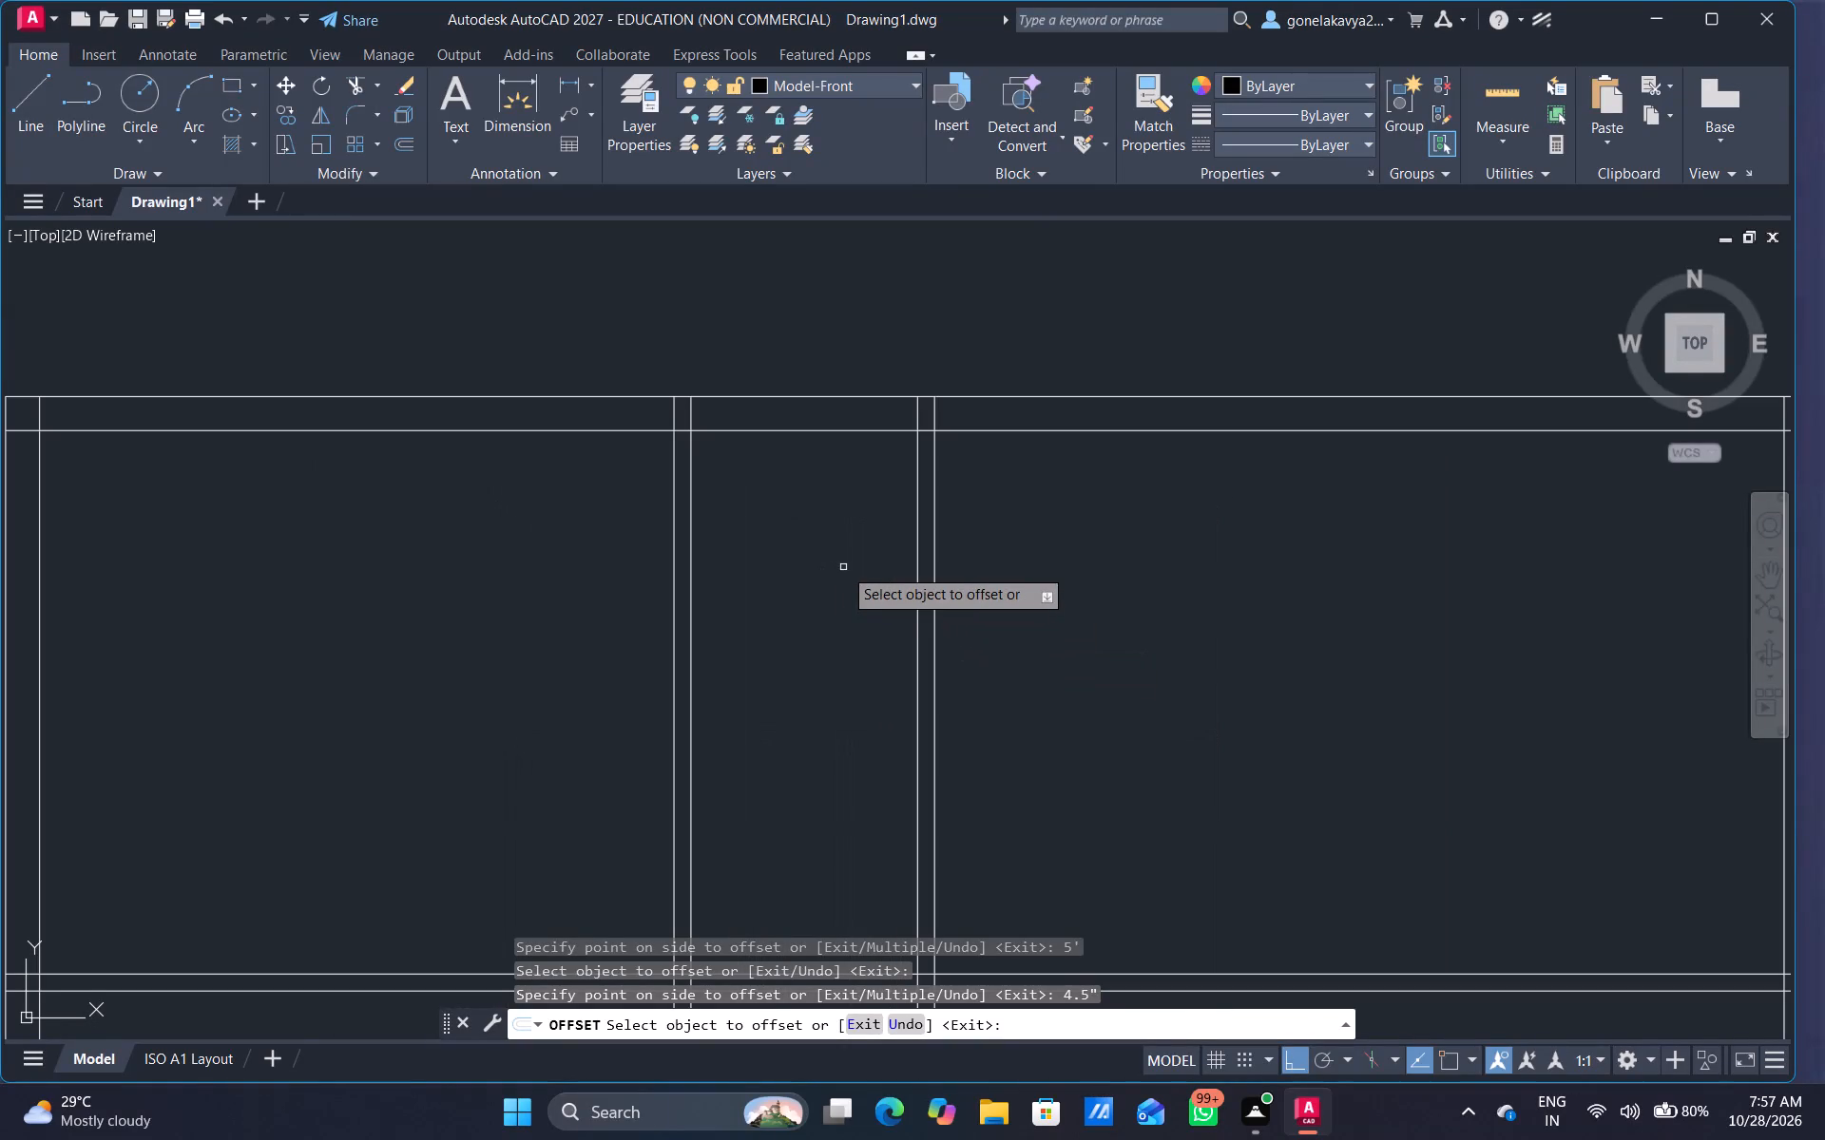
middle_click_drag(1039, 626, 668, 591)
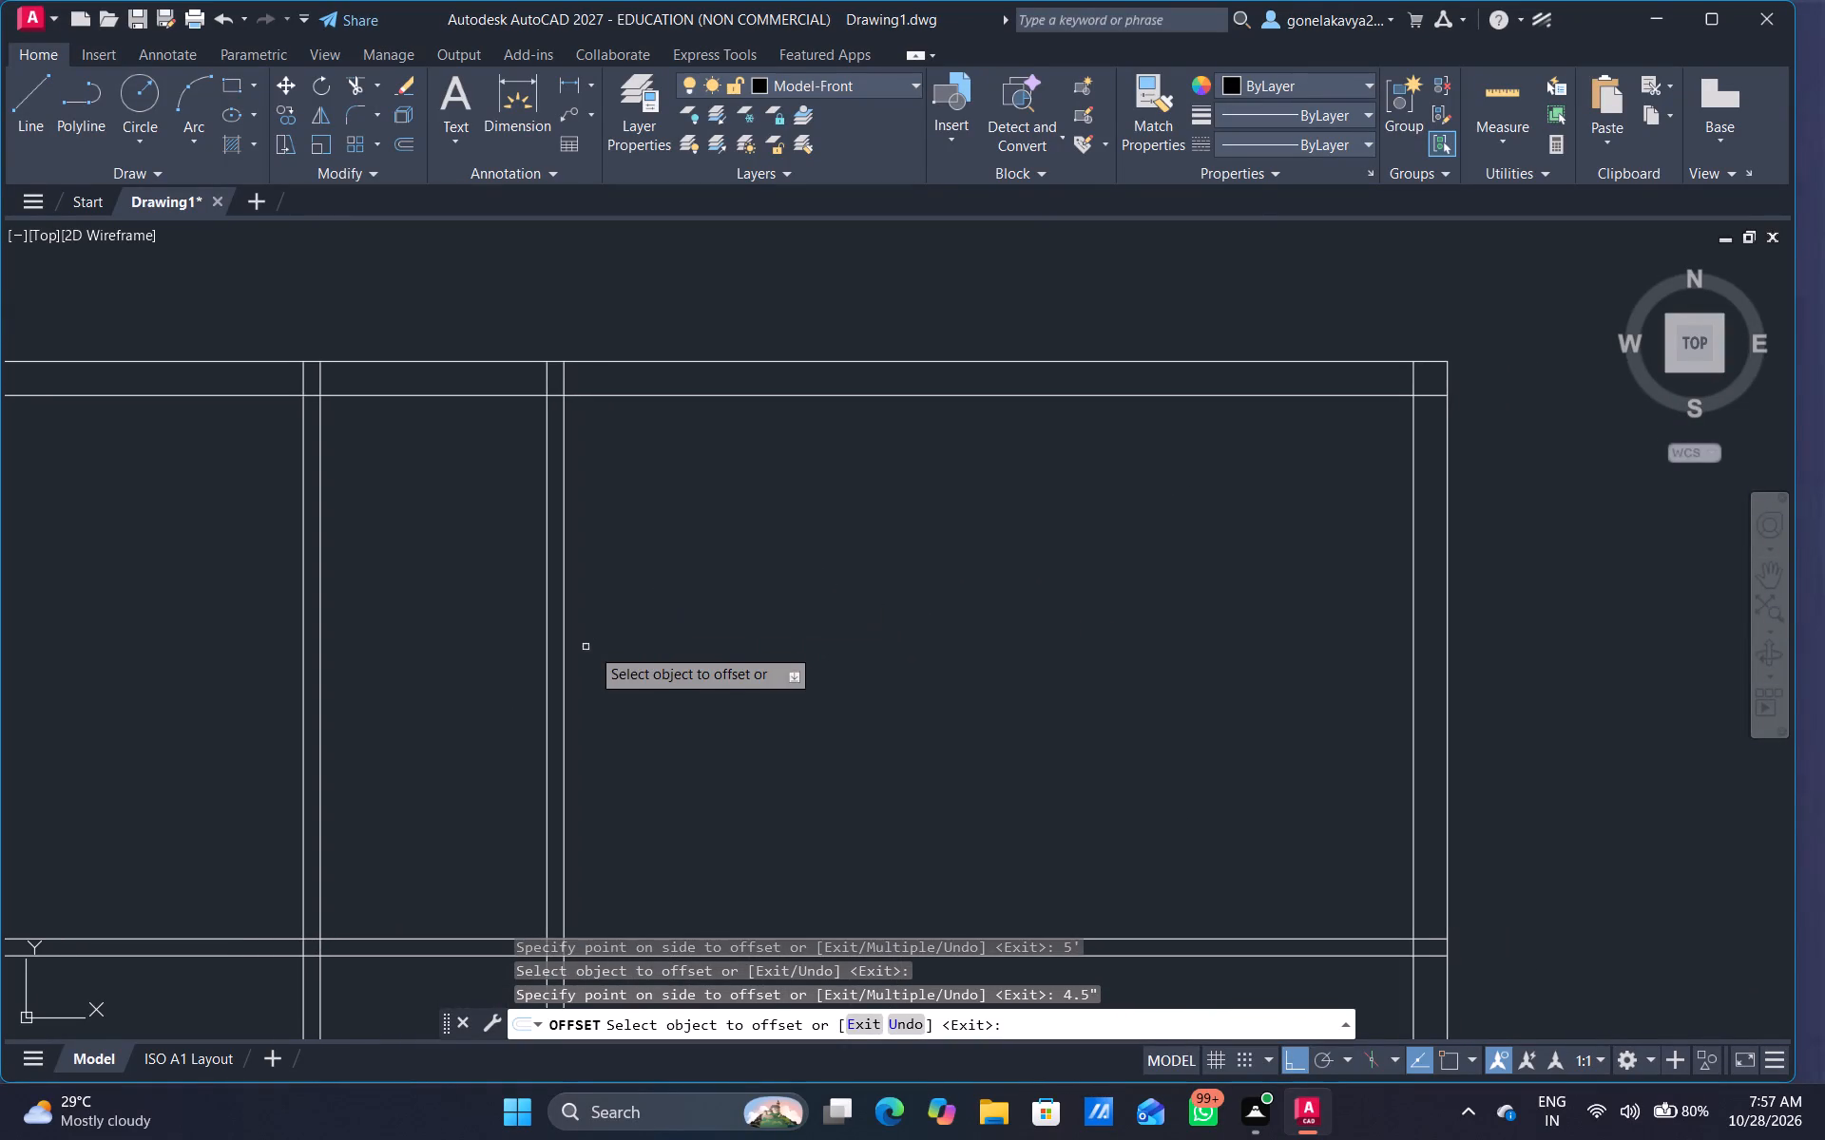
left_click(566, 668)
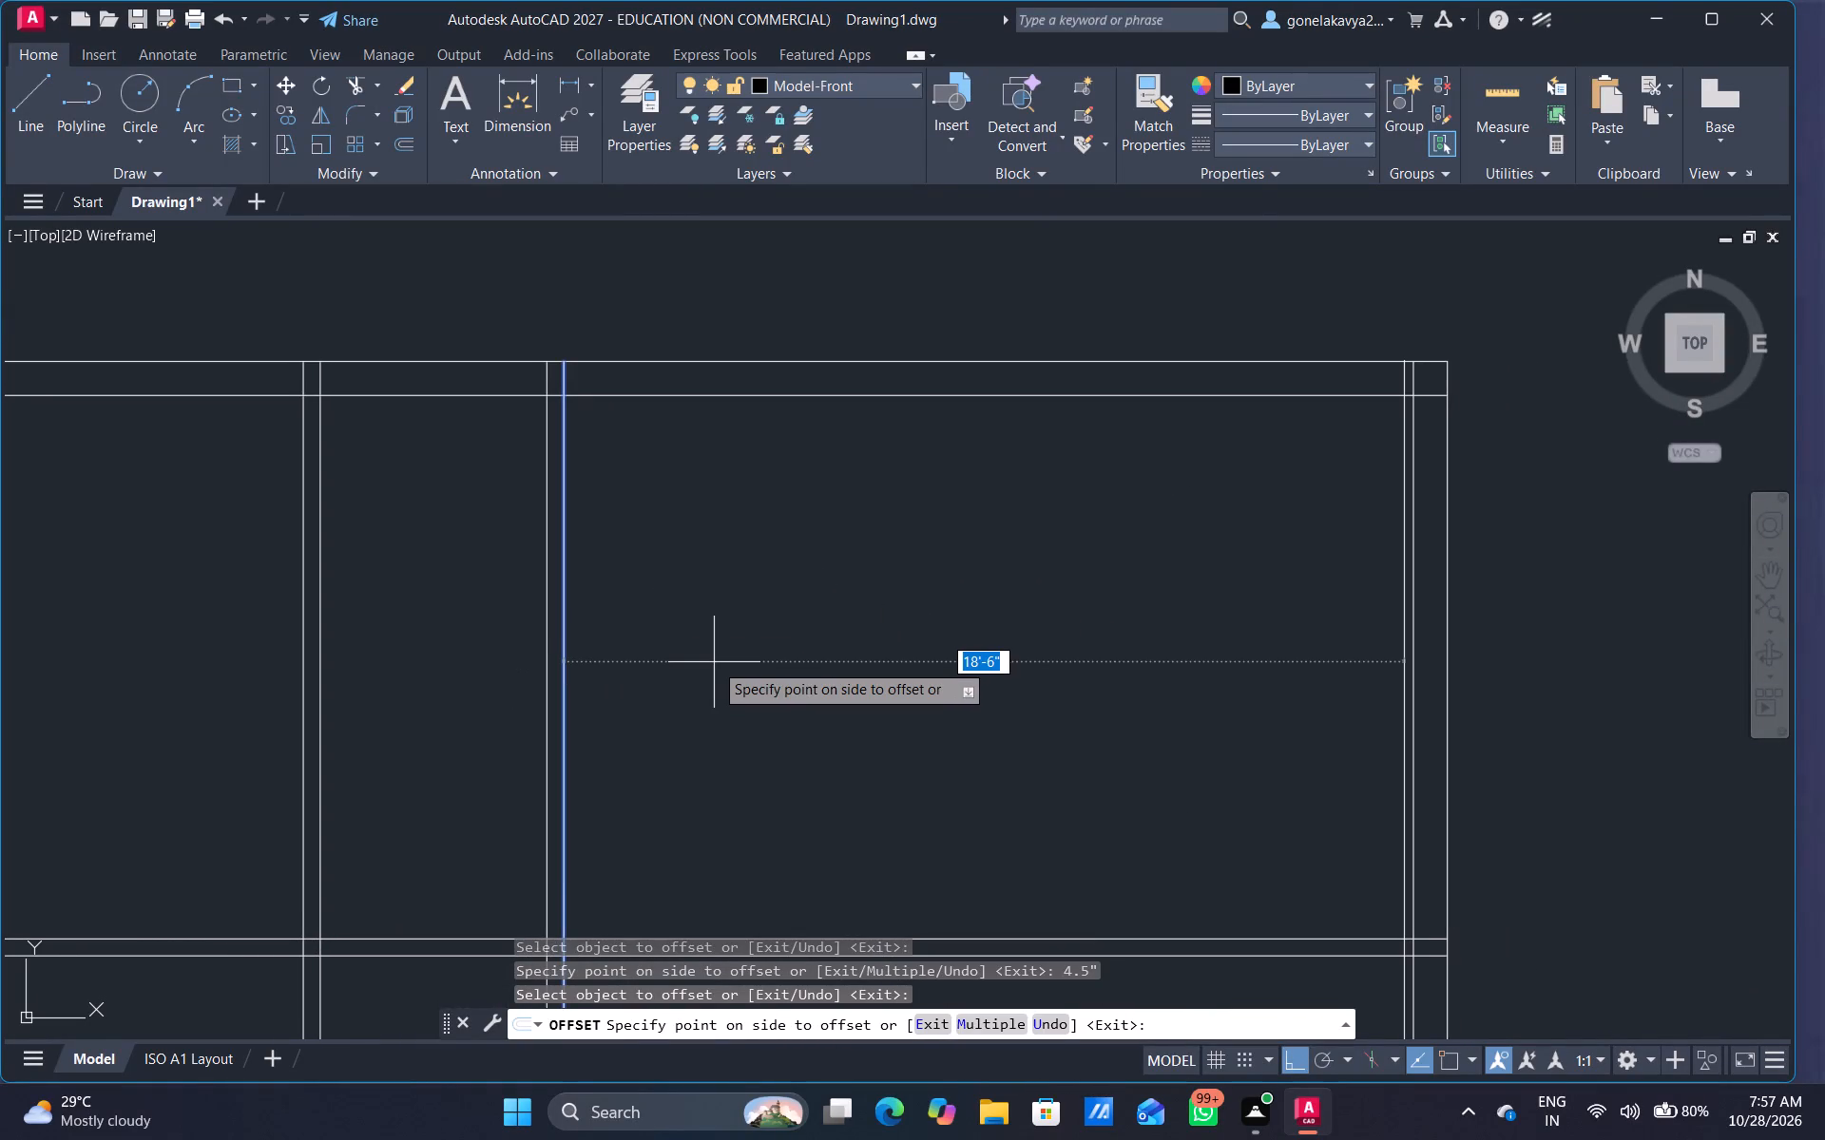
type("5'")
key("Return")
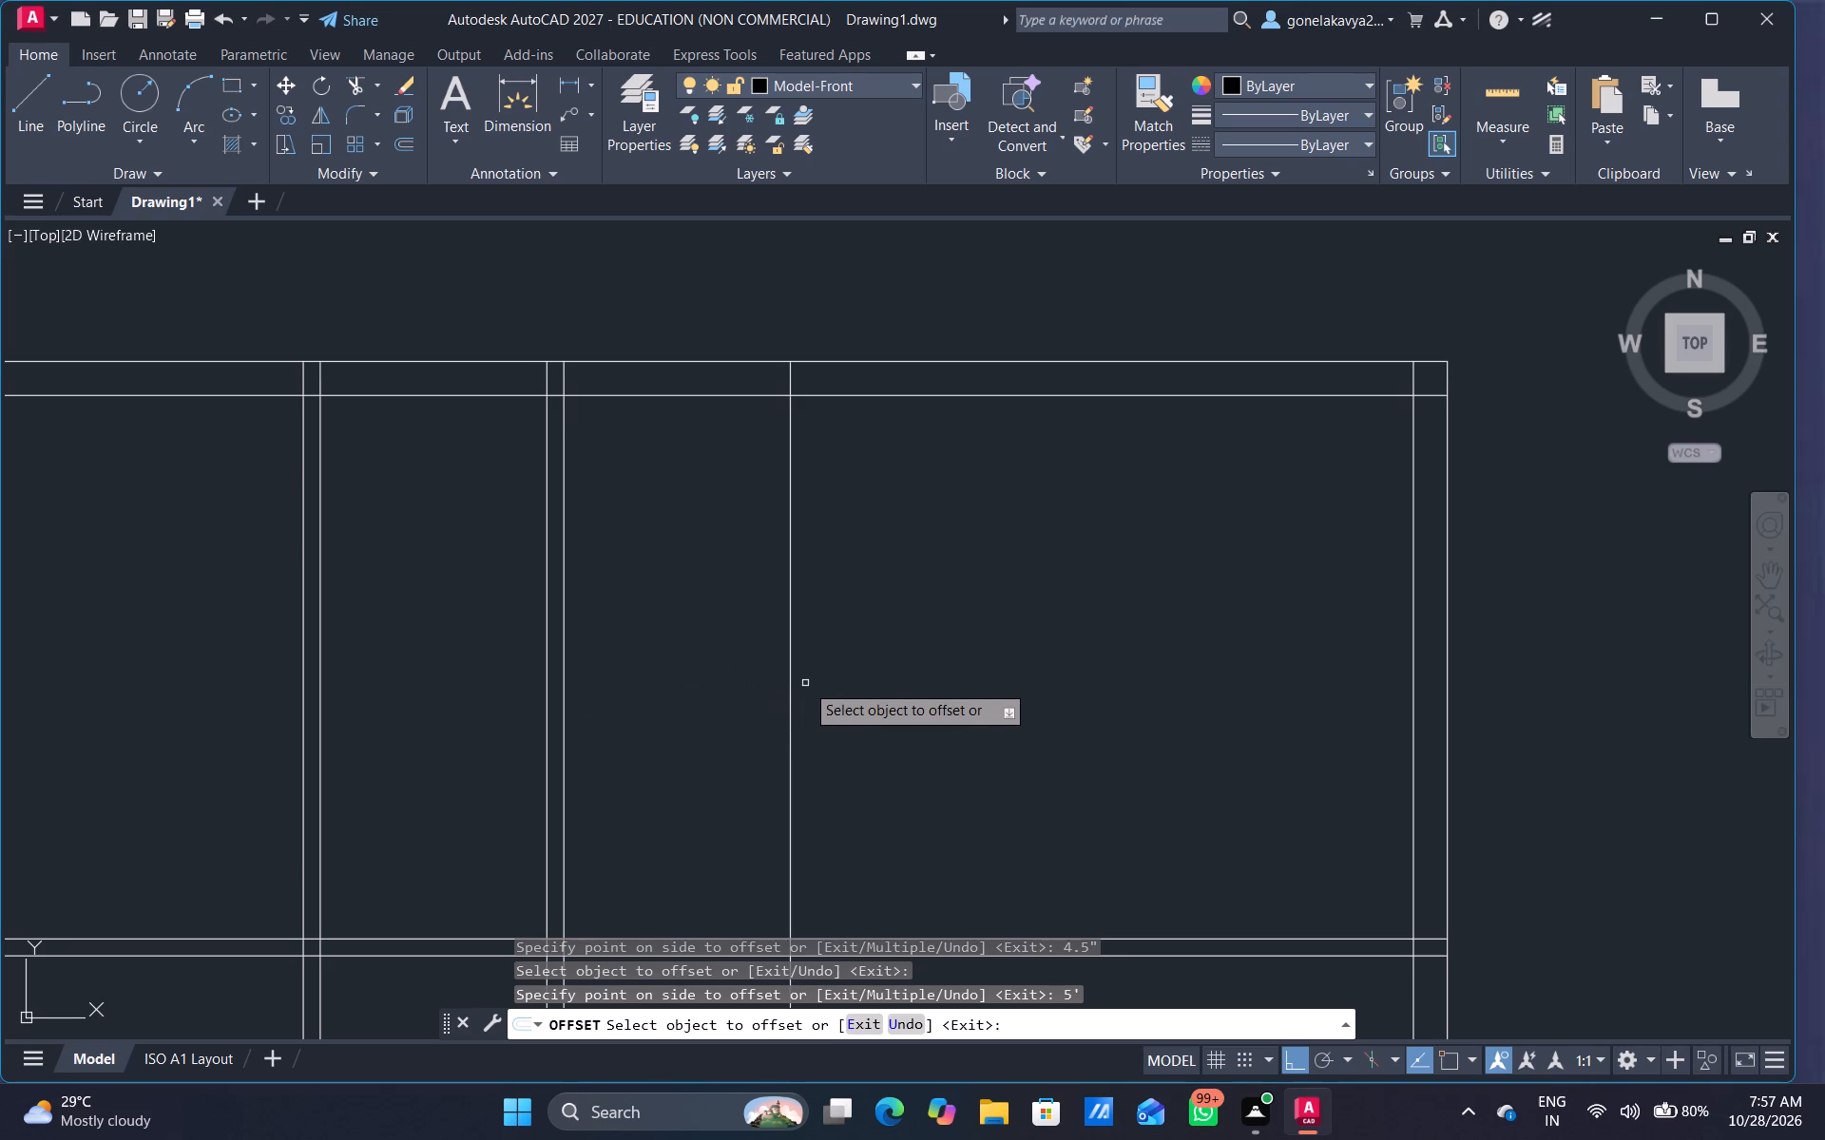
left_click(792, 712)
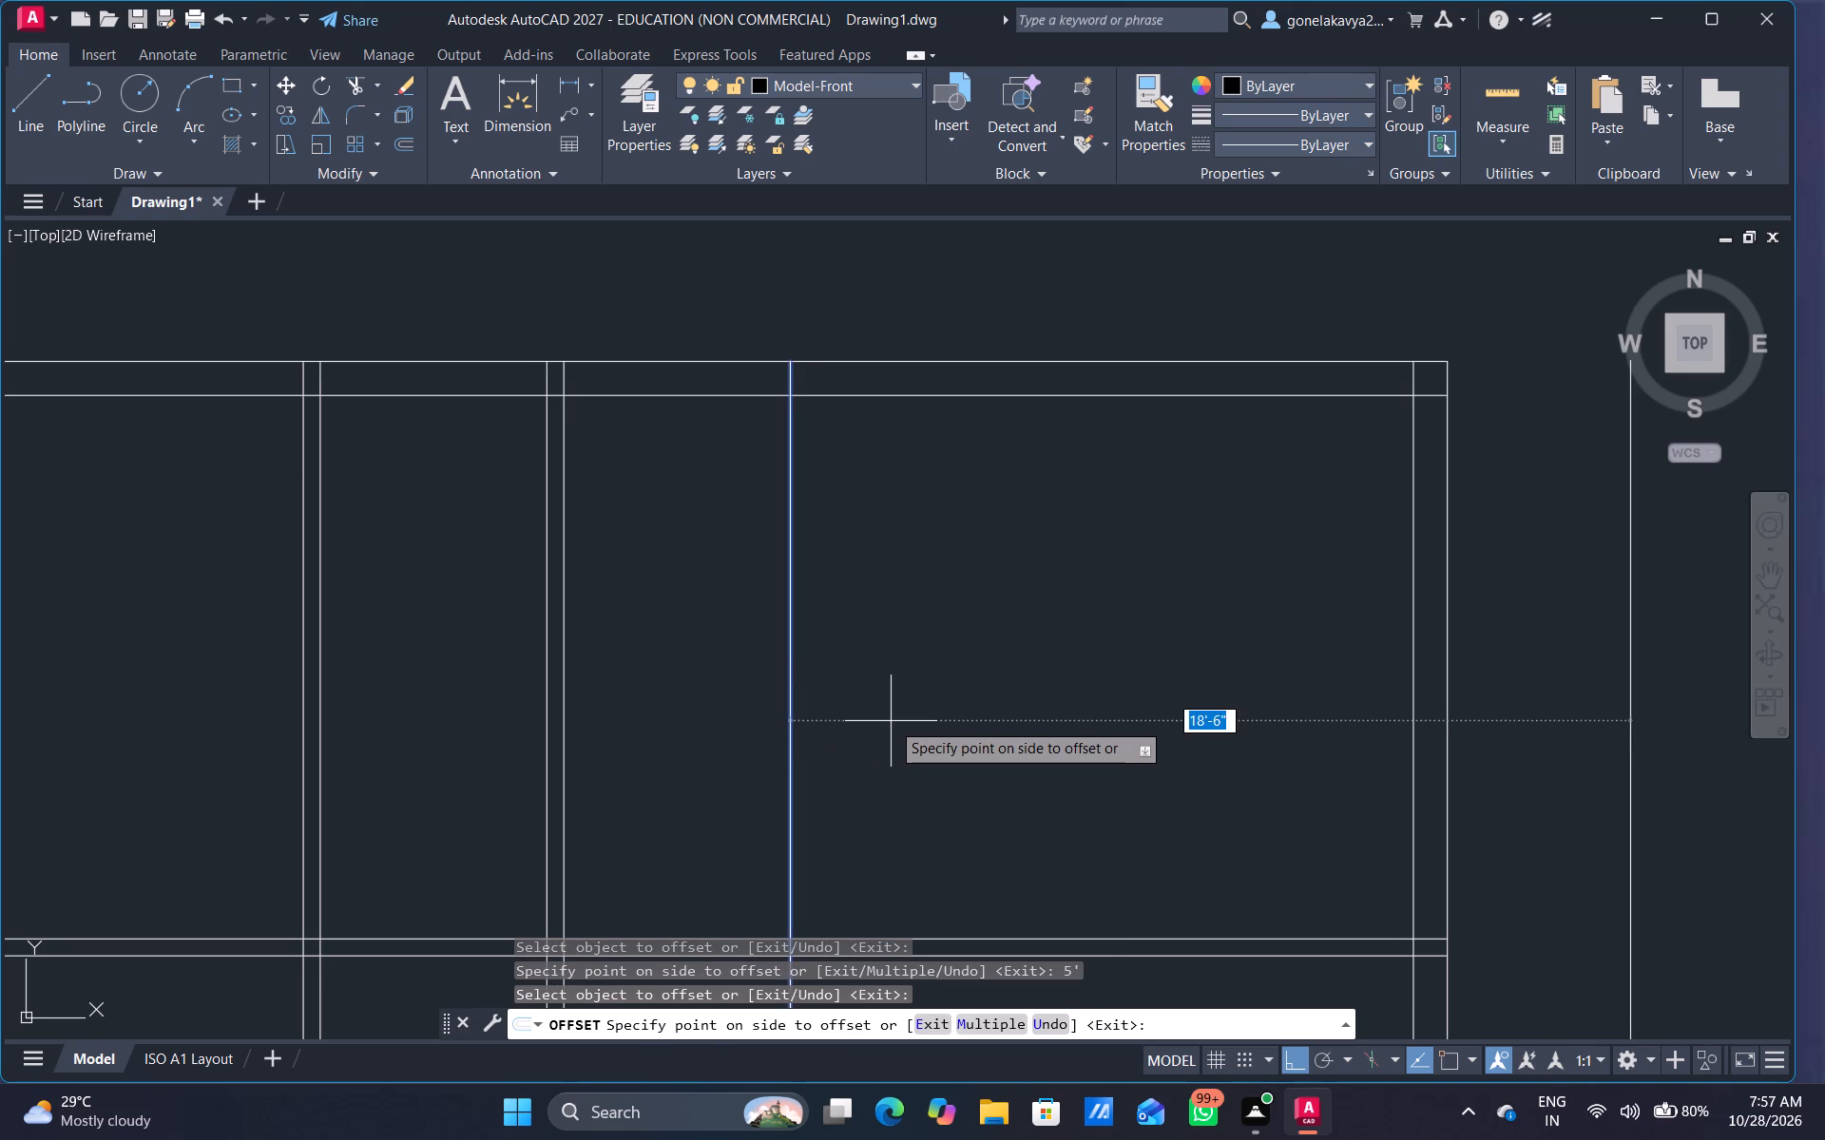
type("4.5")
key("shift+quotedbl")
key("Return")
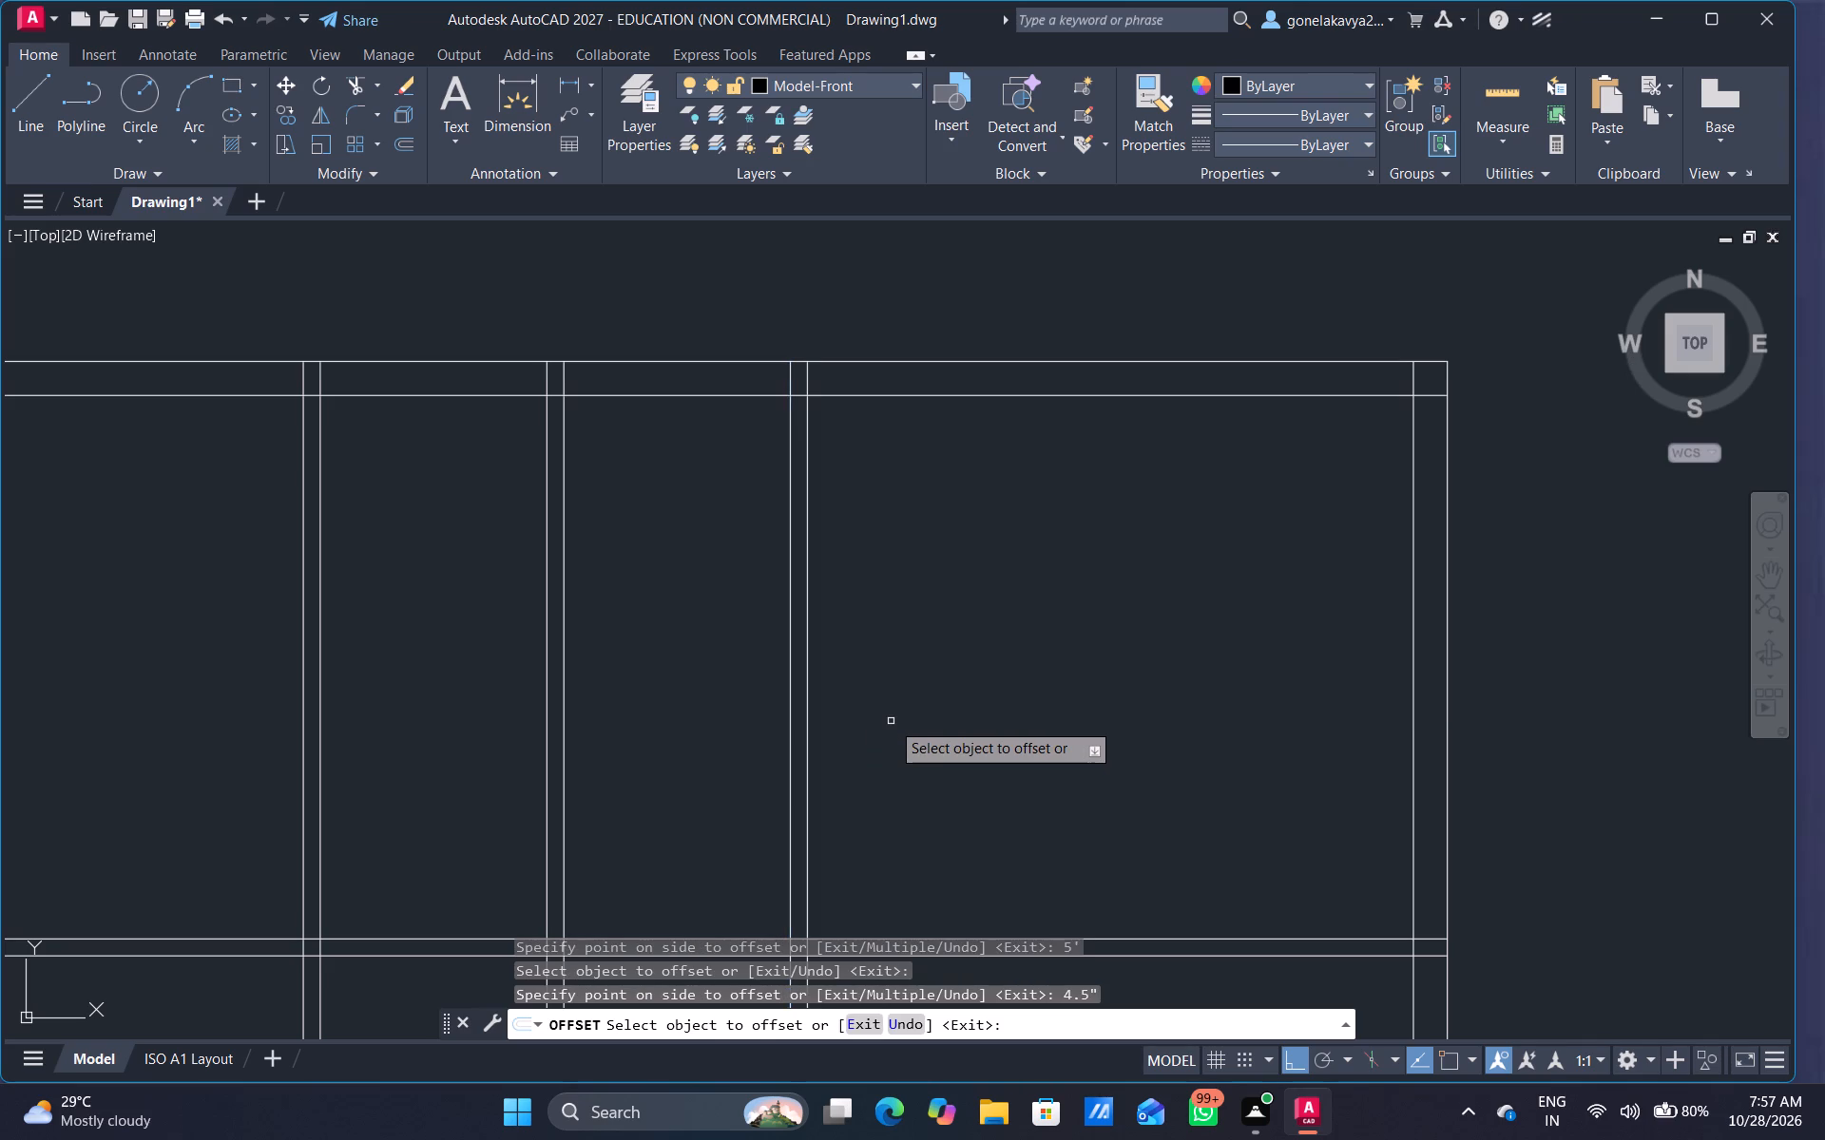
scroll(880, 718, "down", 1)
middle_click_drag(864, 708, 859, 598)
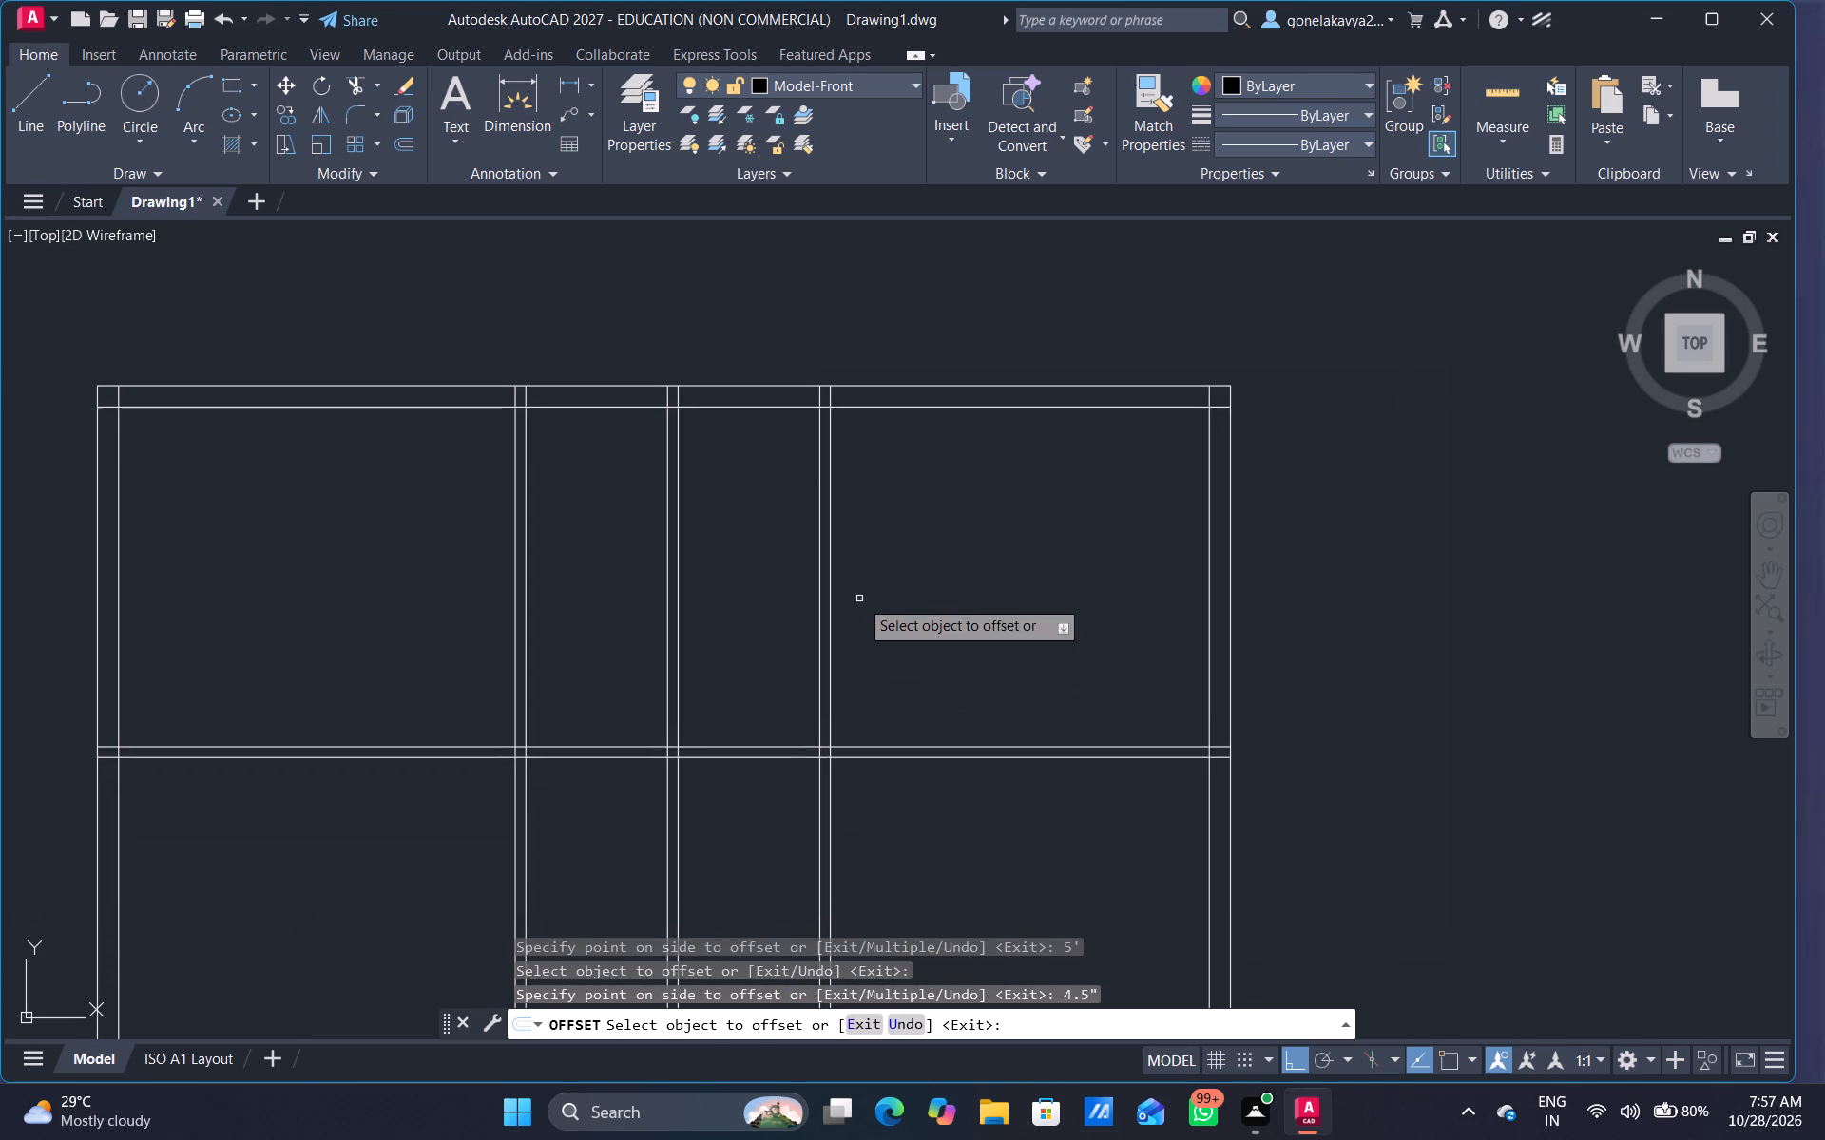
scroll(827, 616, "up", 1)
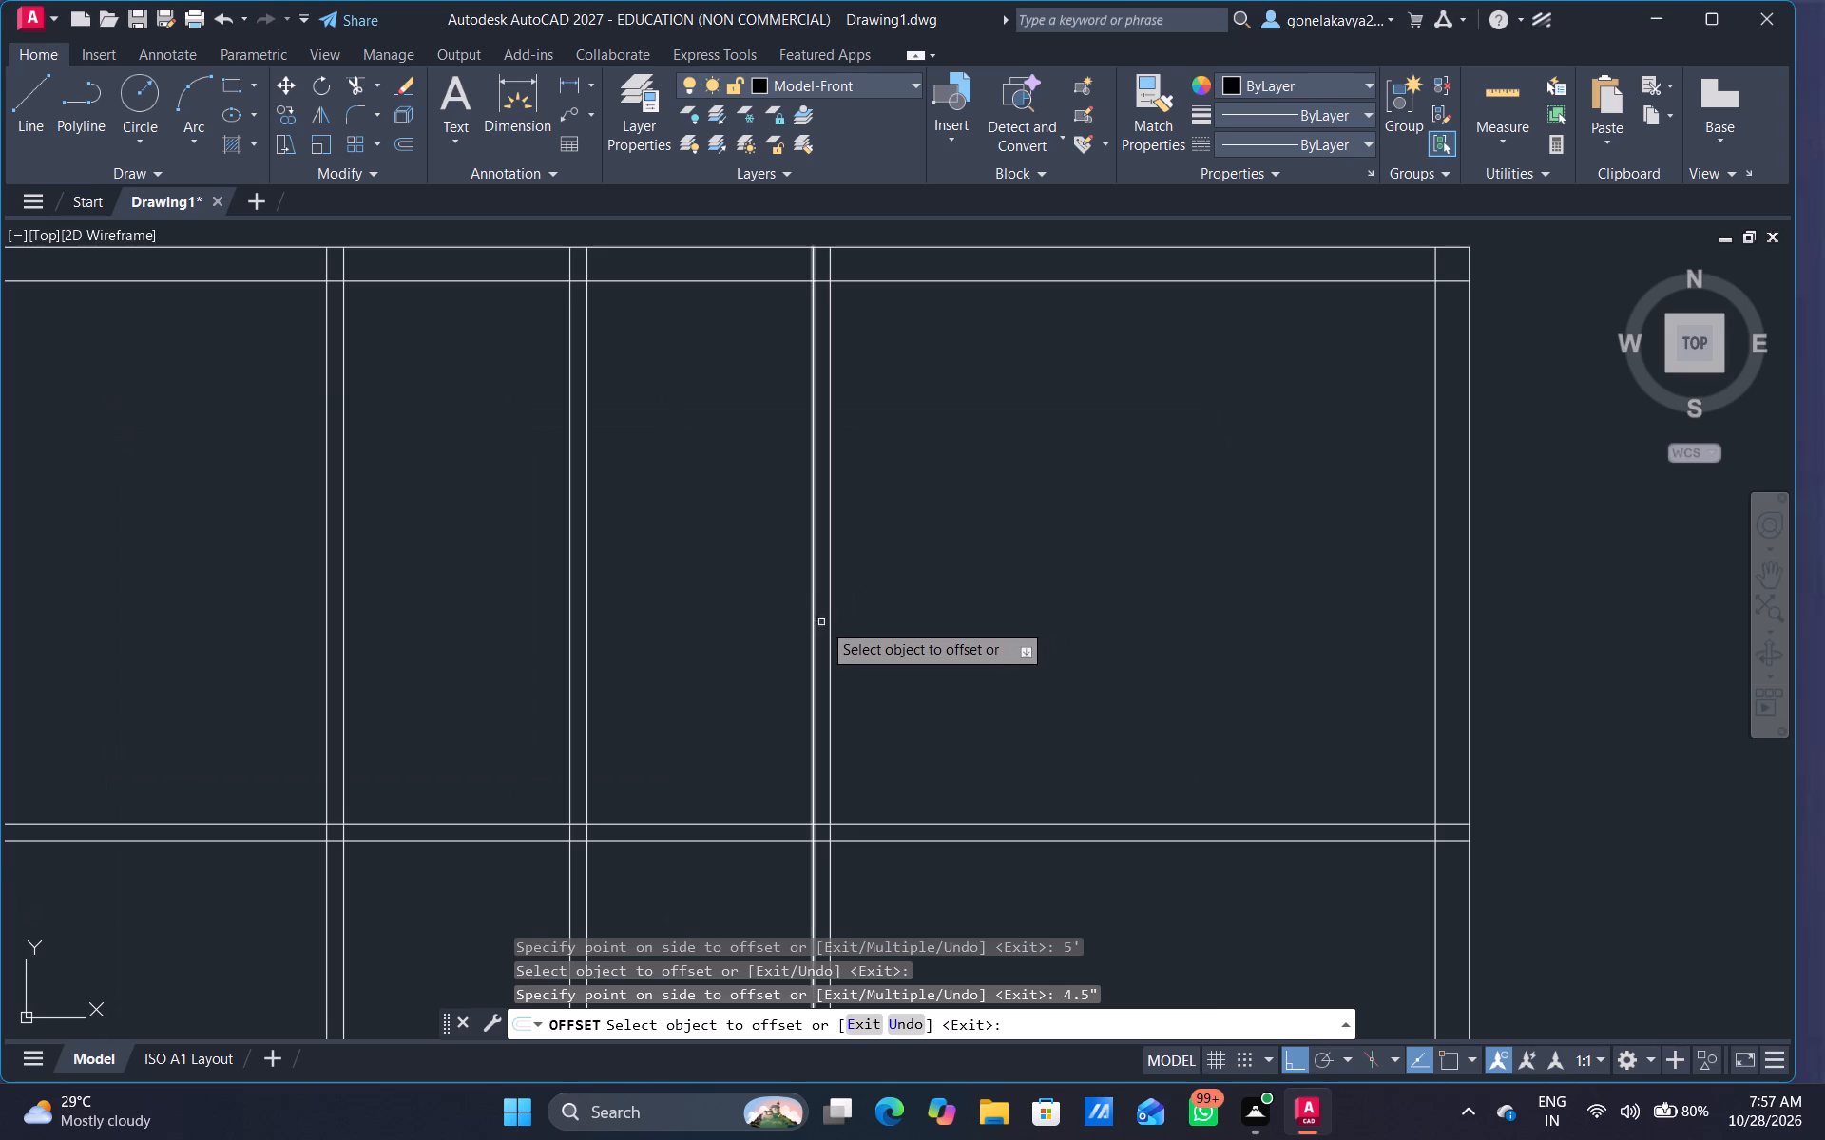
Offset the top wall's inner line 8' downward, and offset the same line 6' downward.
middle_click_drag(692, 592, 927, 619)
left_click(731, 307)
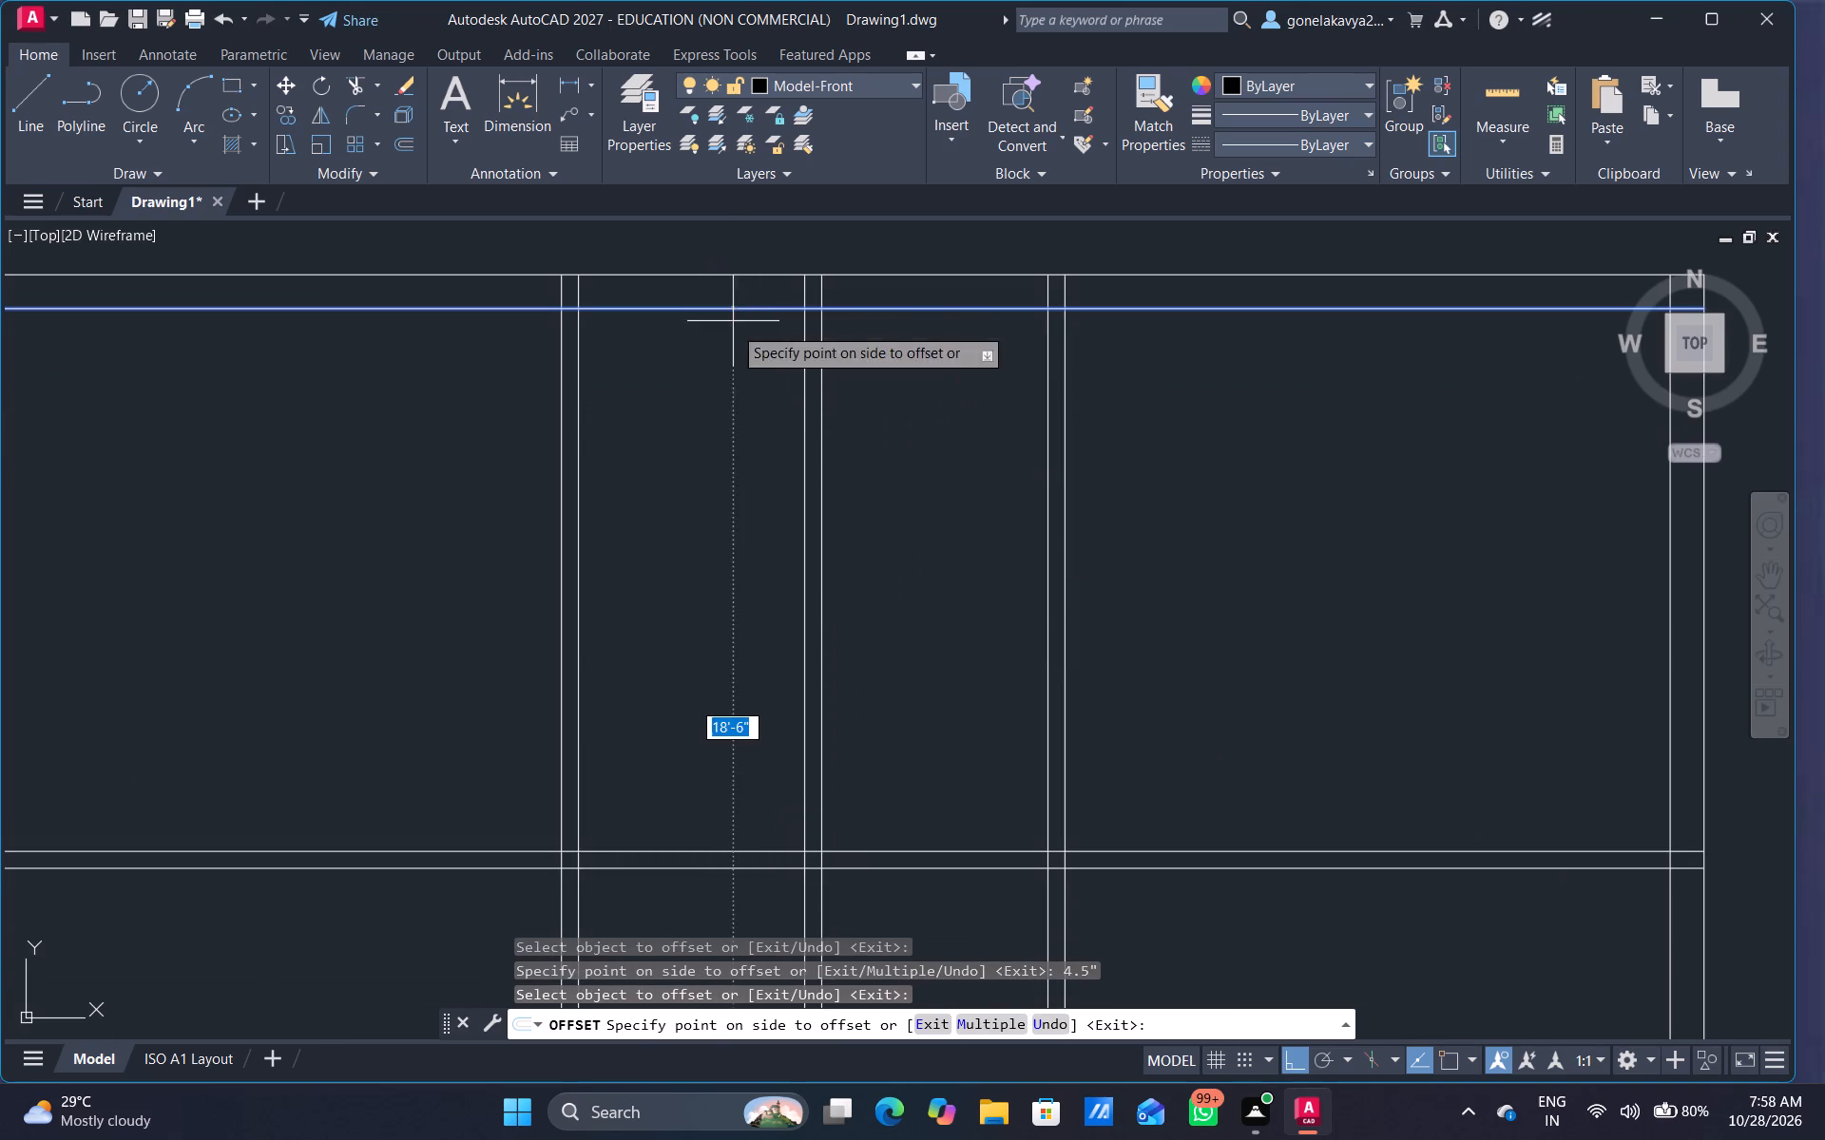
type("8'")
key("Return")
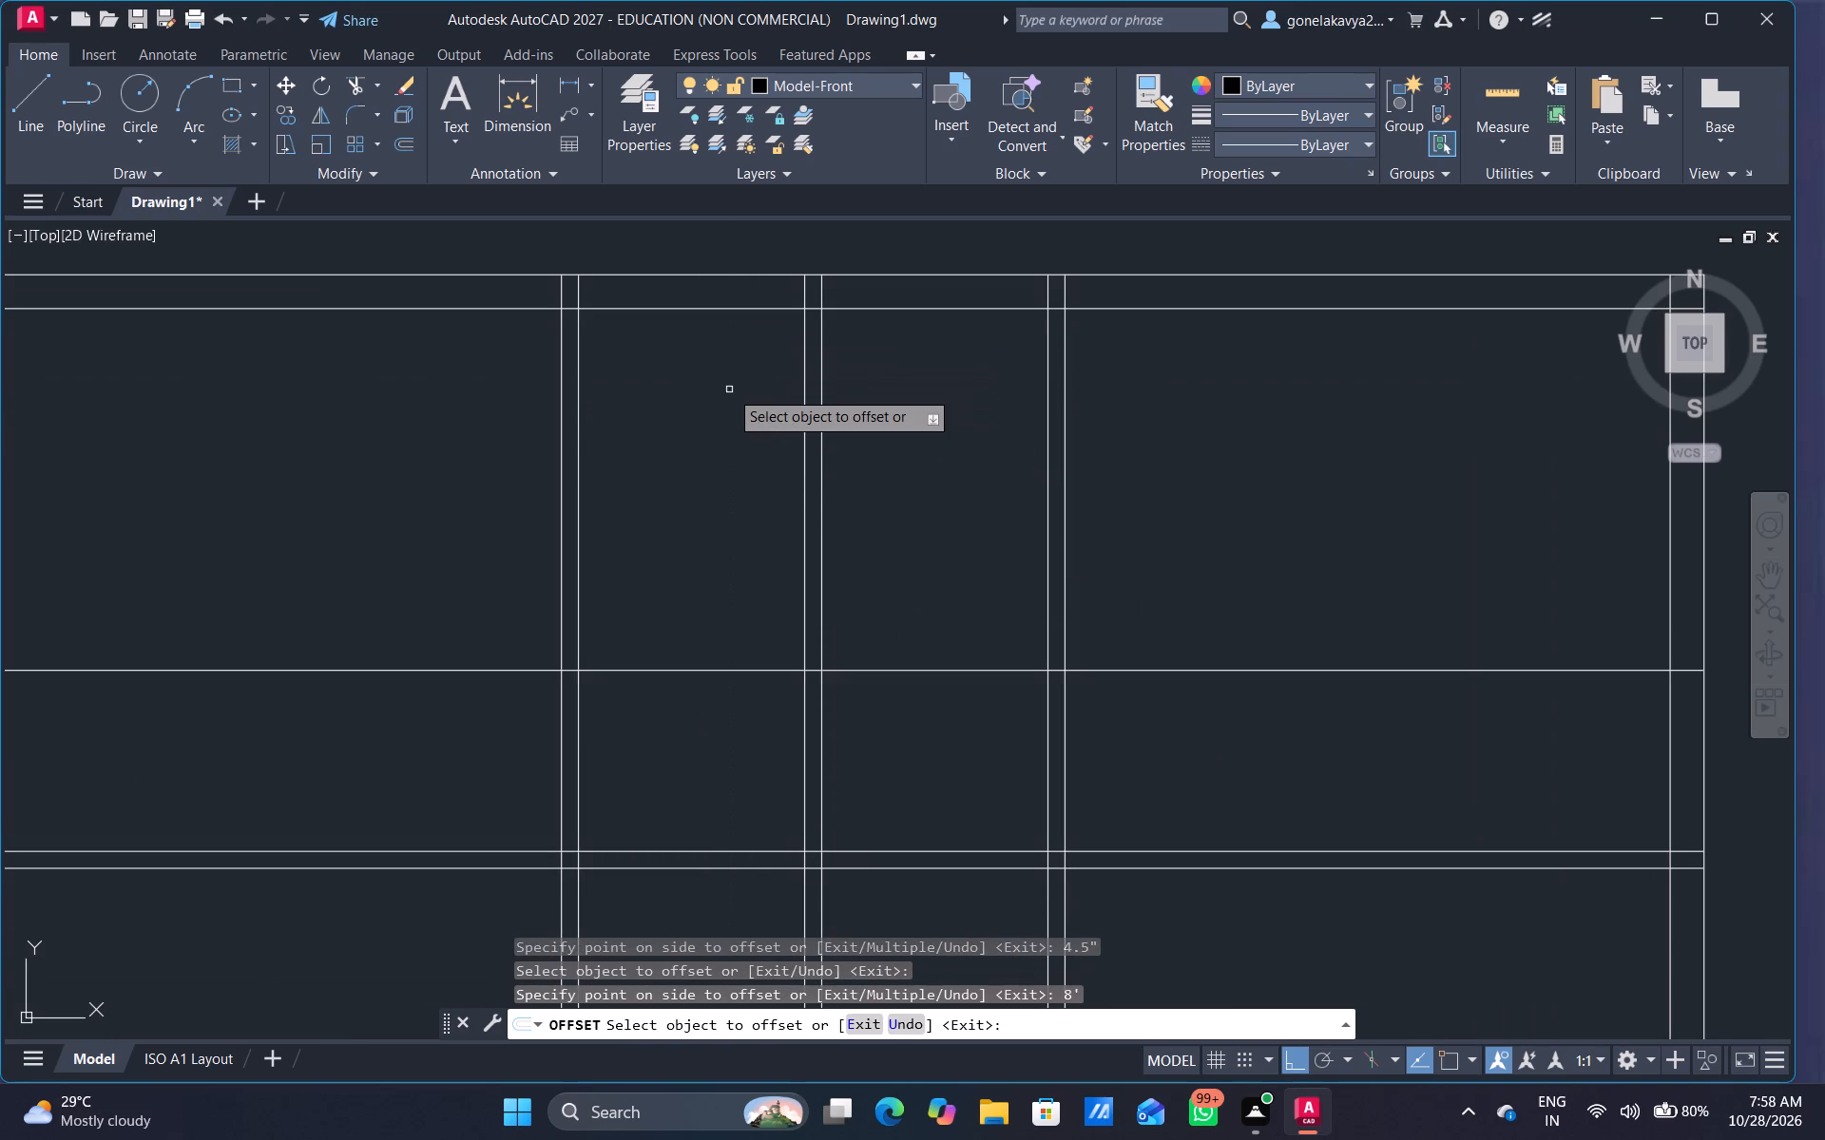
left_click(948, 305)
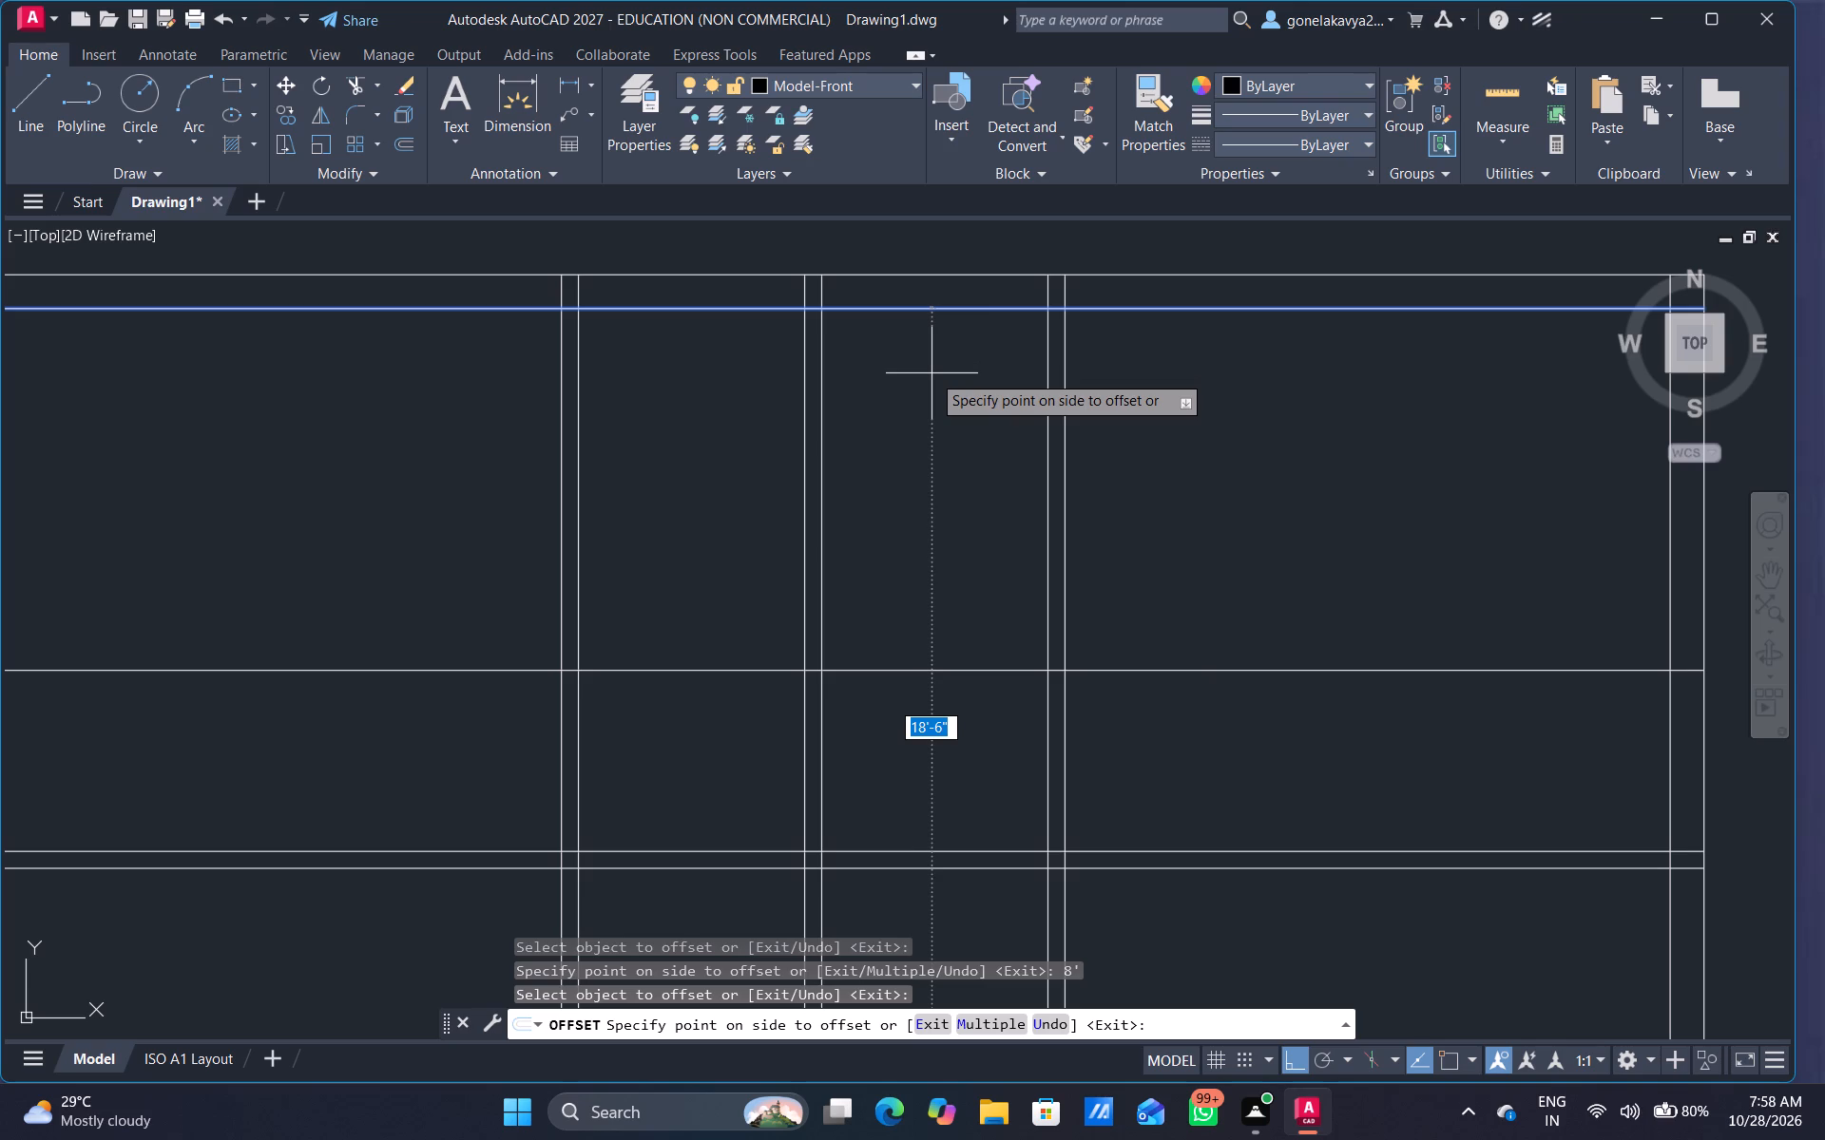
key("6")
key("apostrophe")
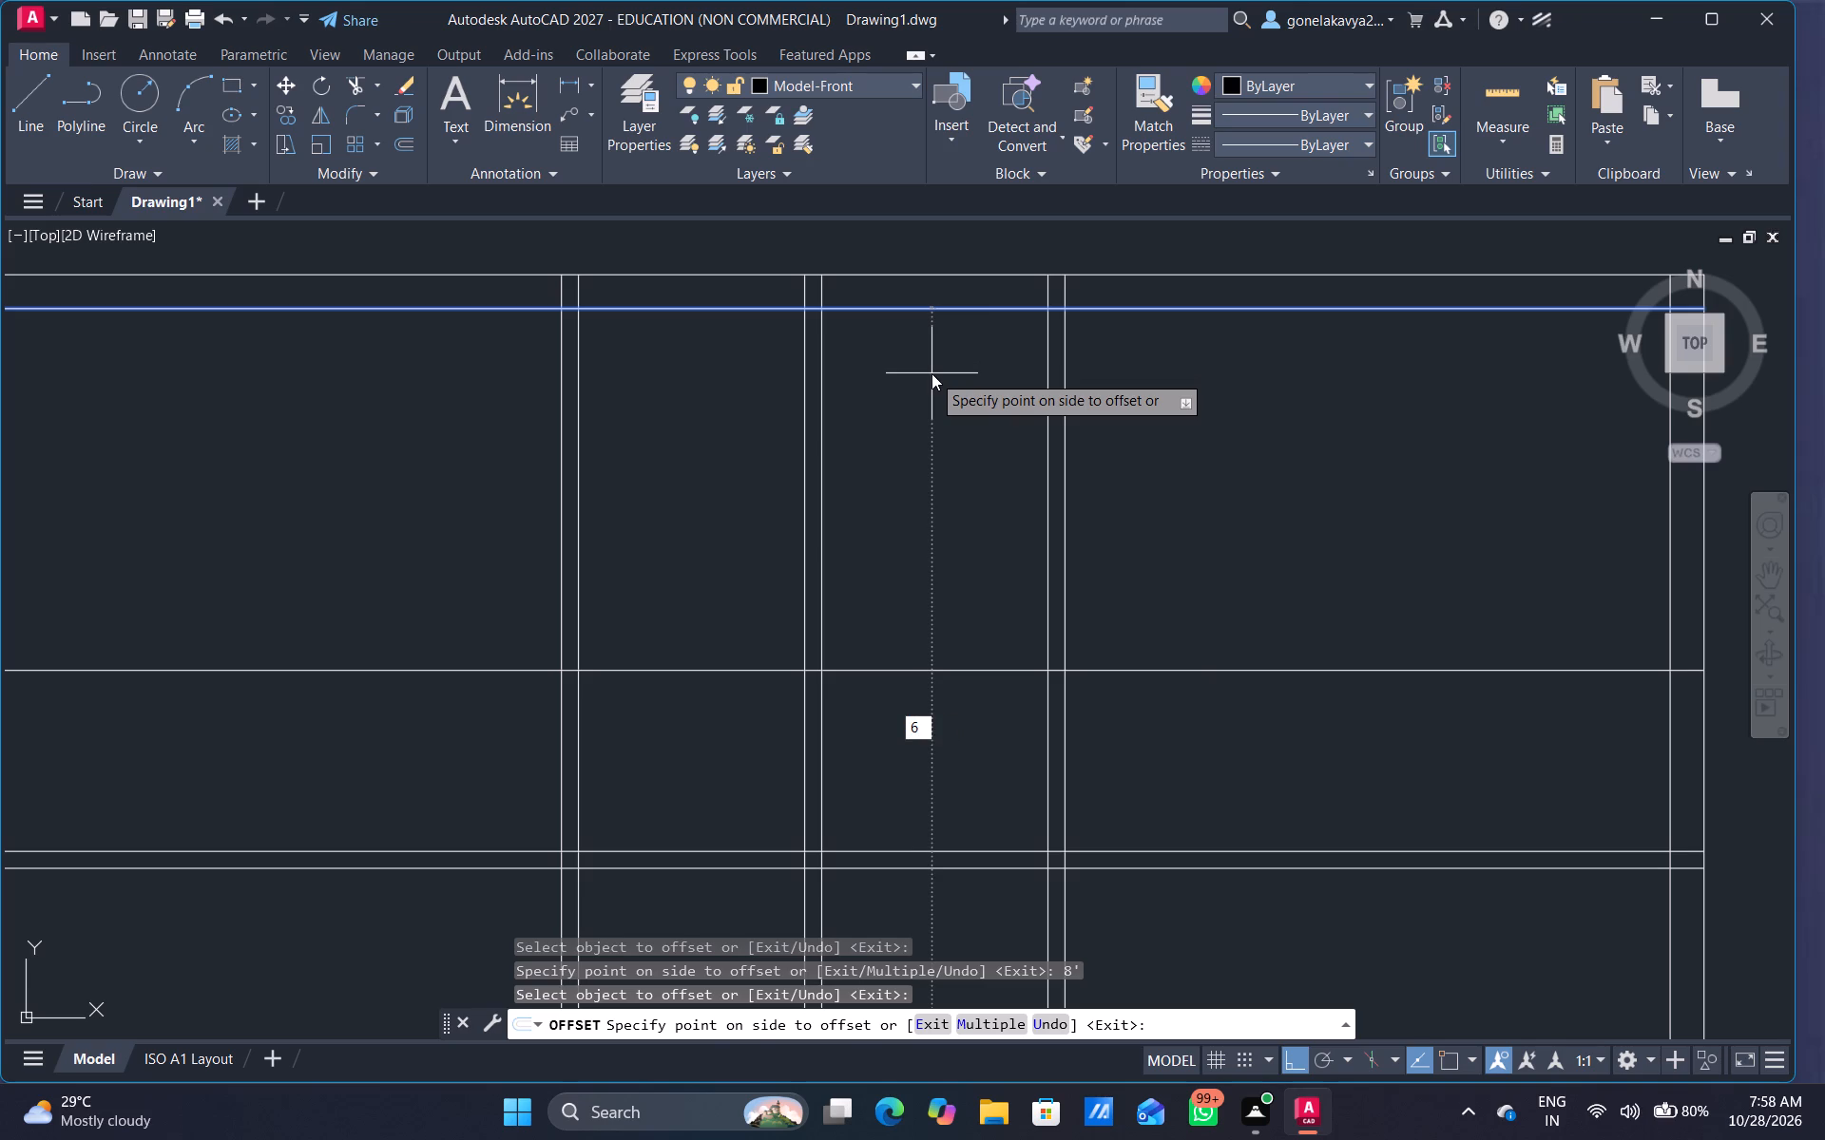
key("Return")
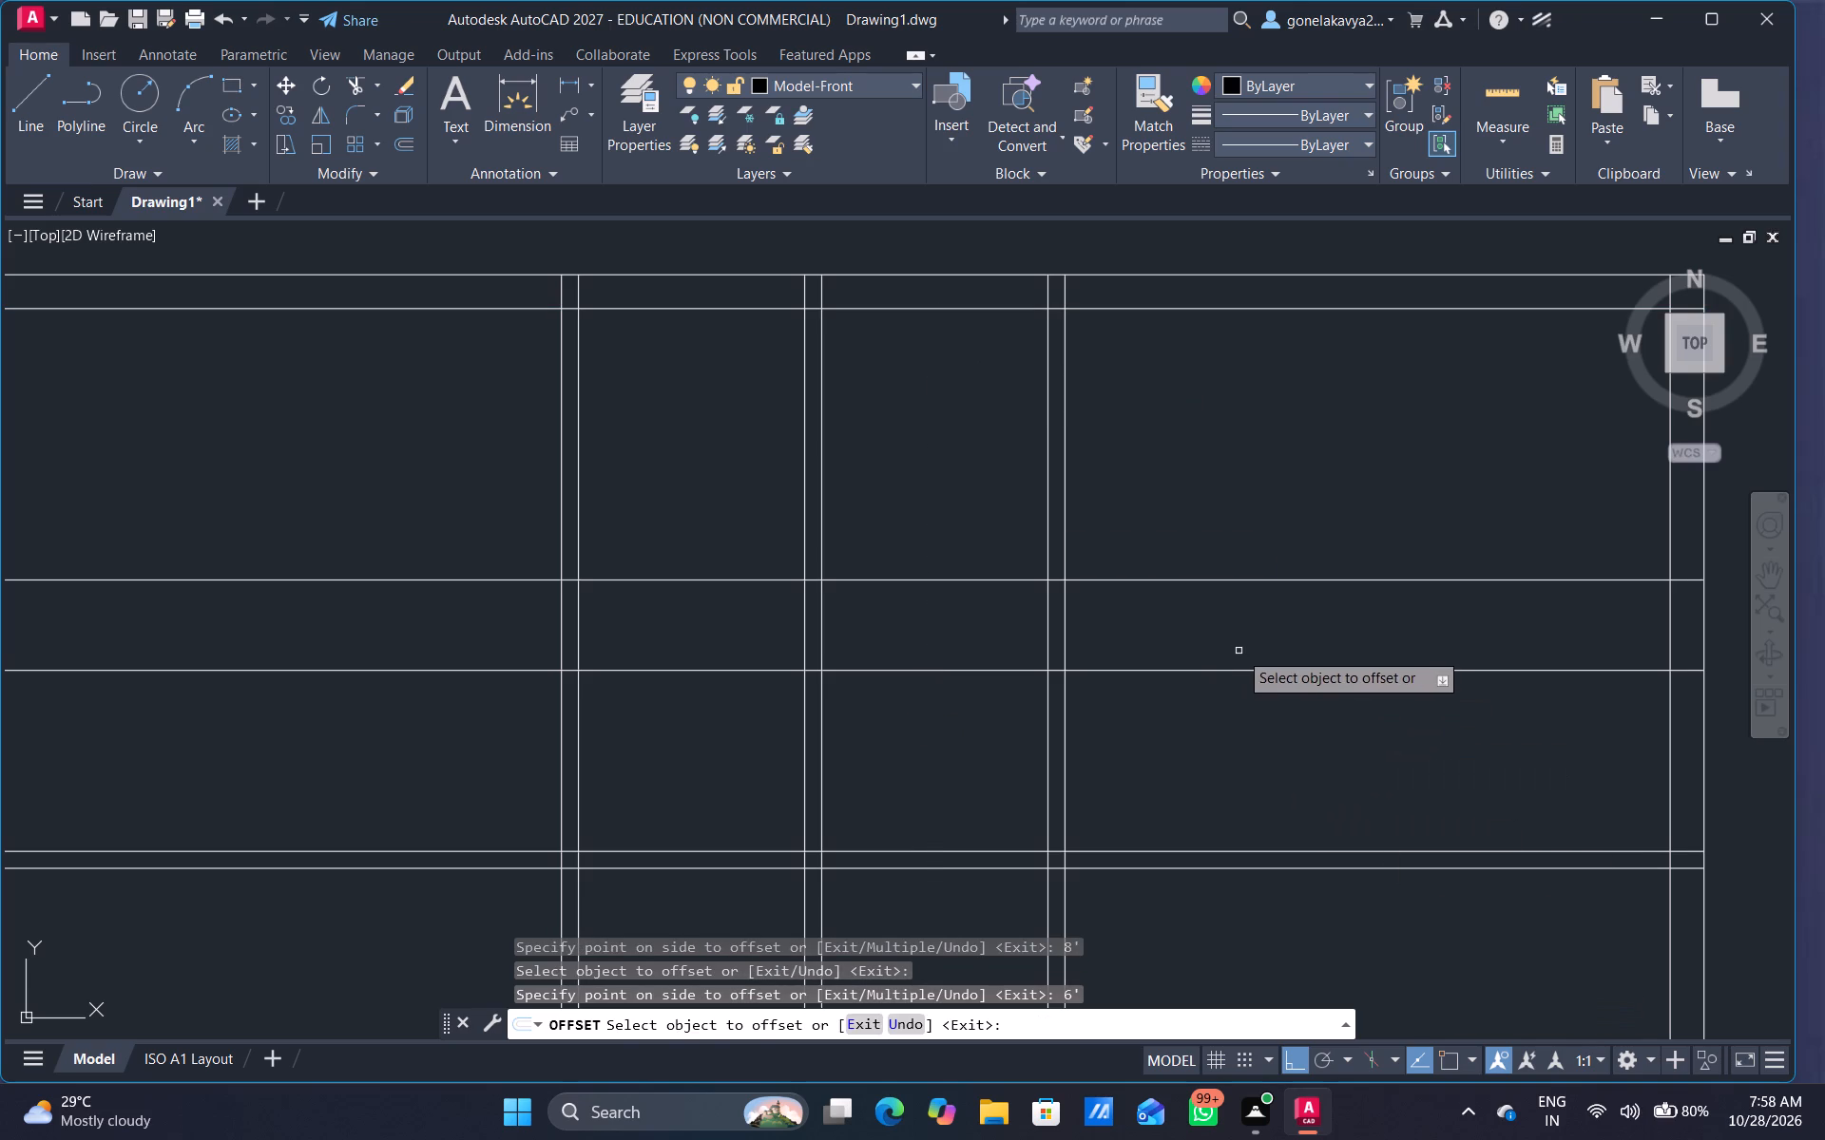
Offset the 8' and 6' horizontal lines 4.5" downward each to form two horizontal partitions.
left_click(1244, 668)
type("4.5")
key("shift+quotedbl")
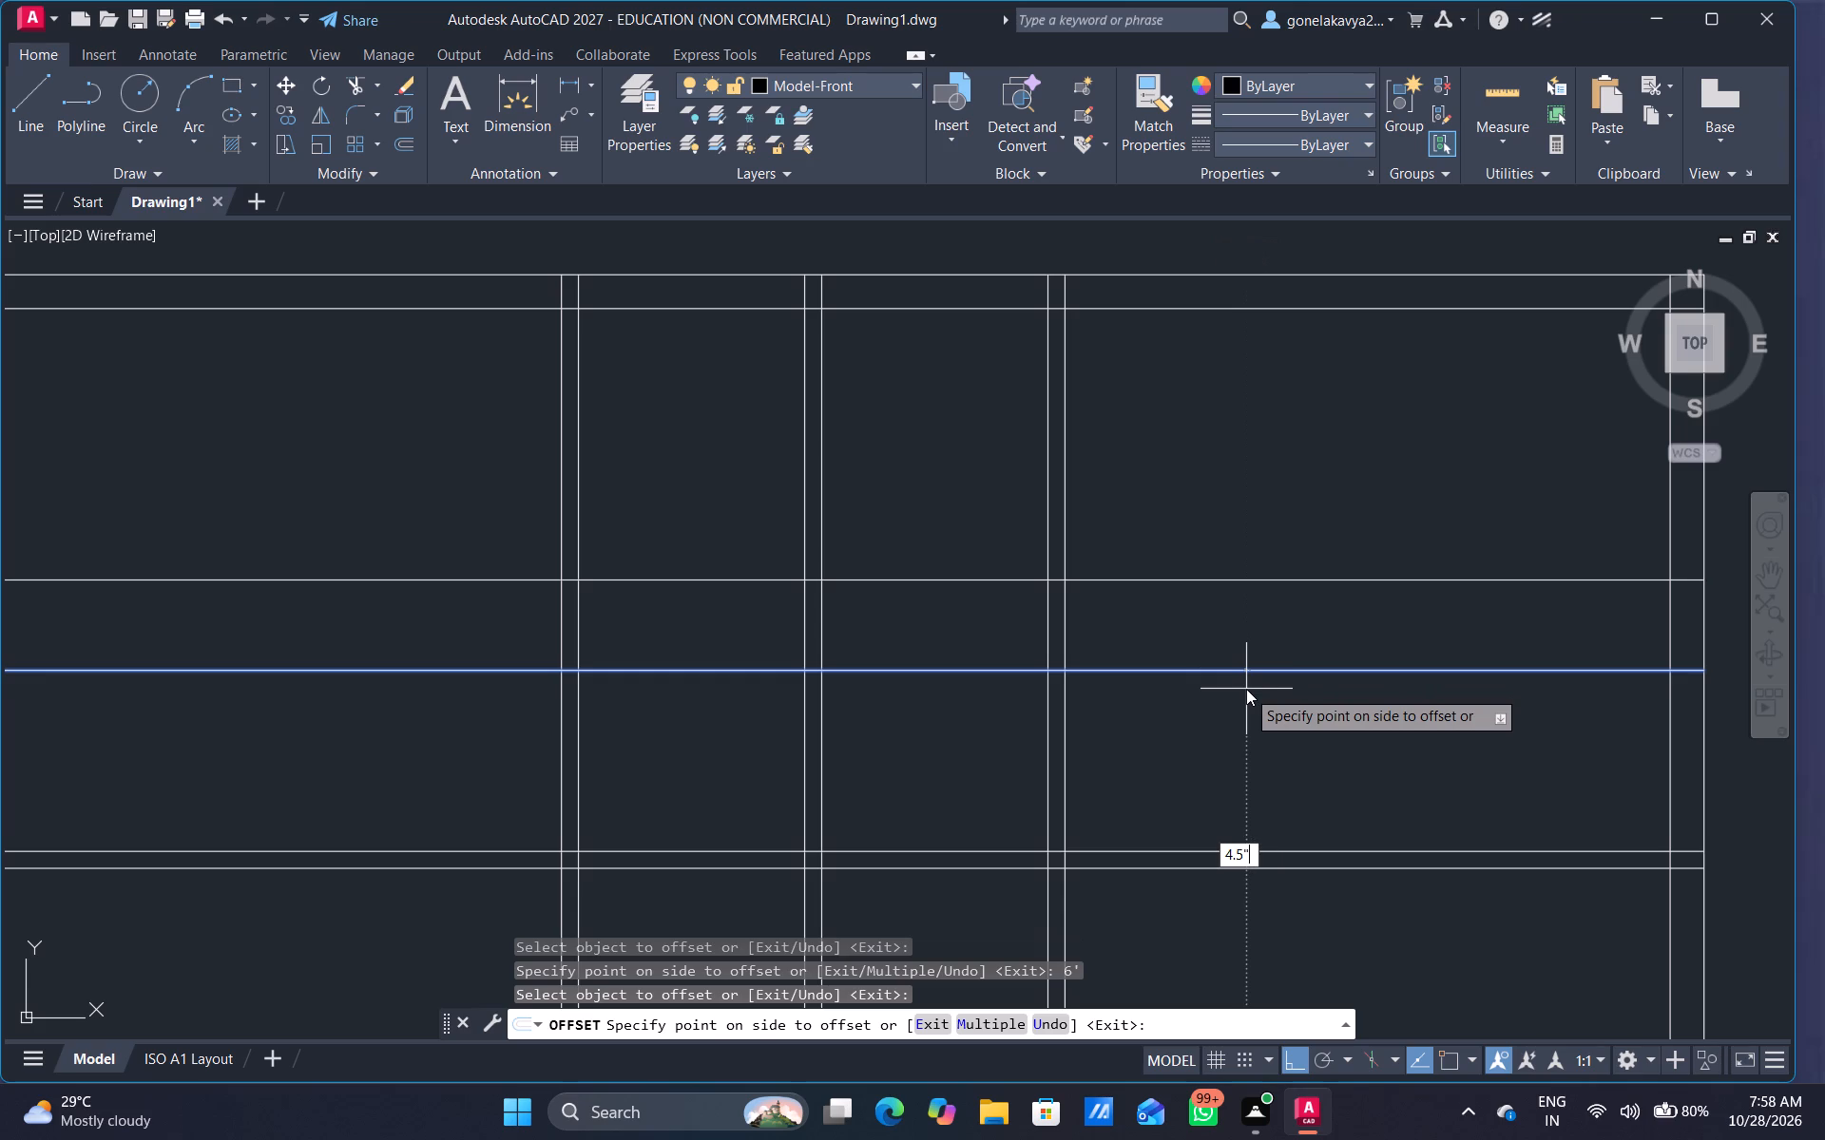
key("Return")
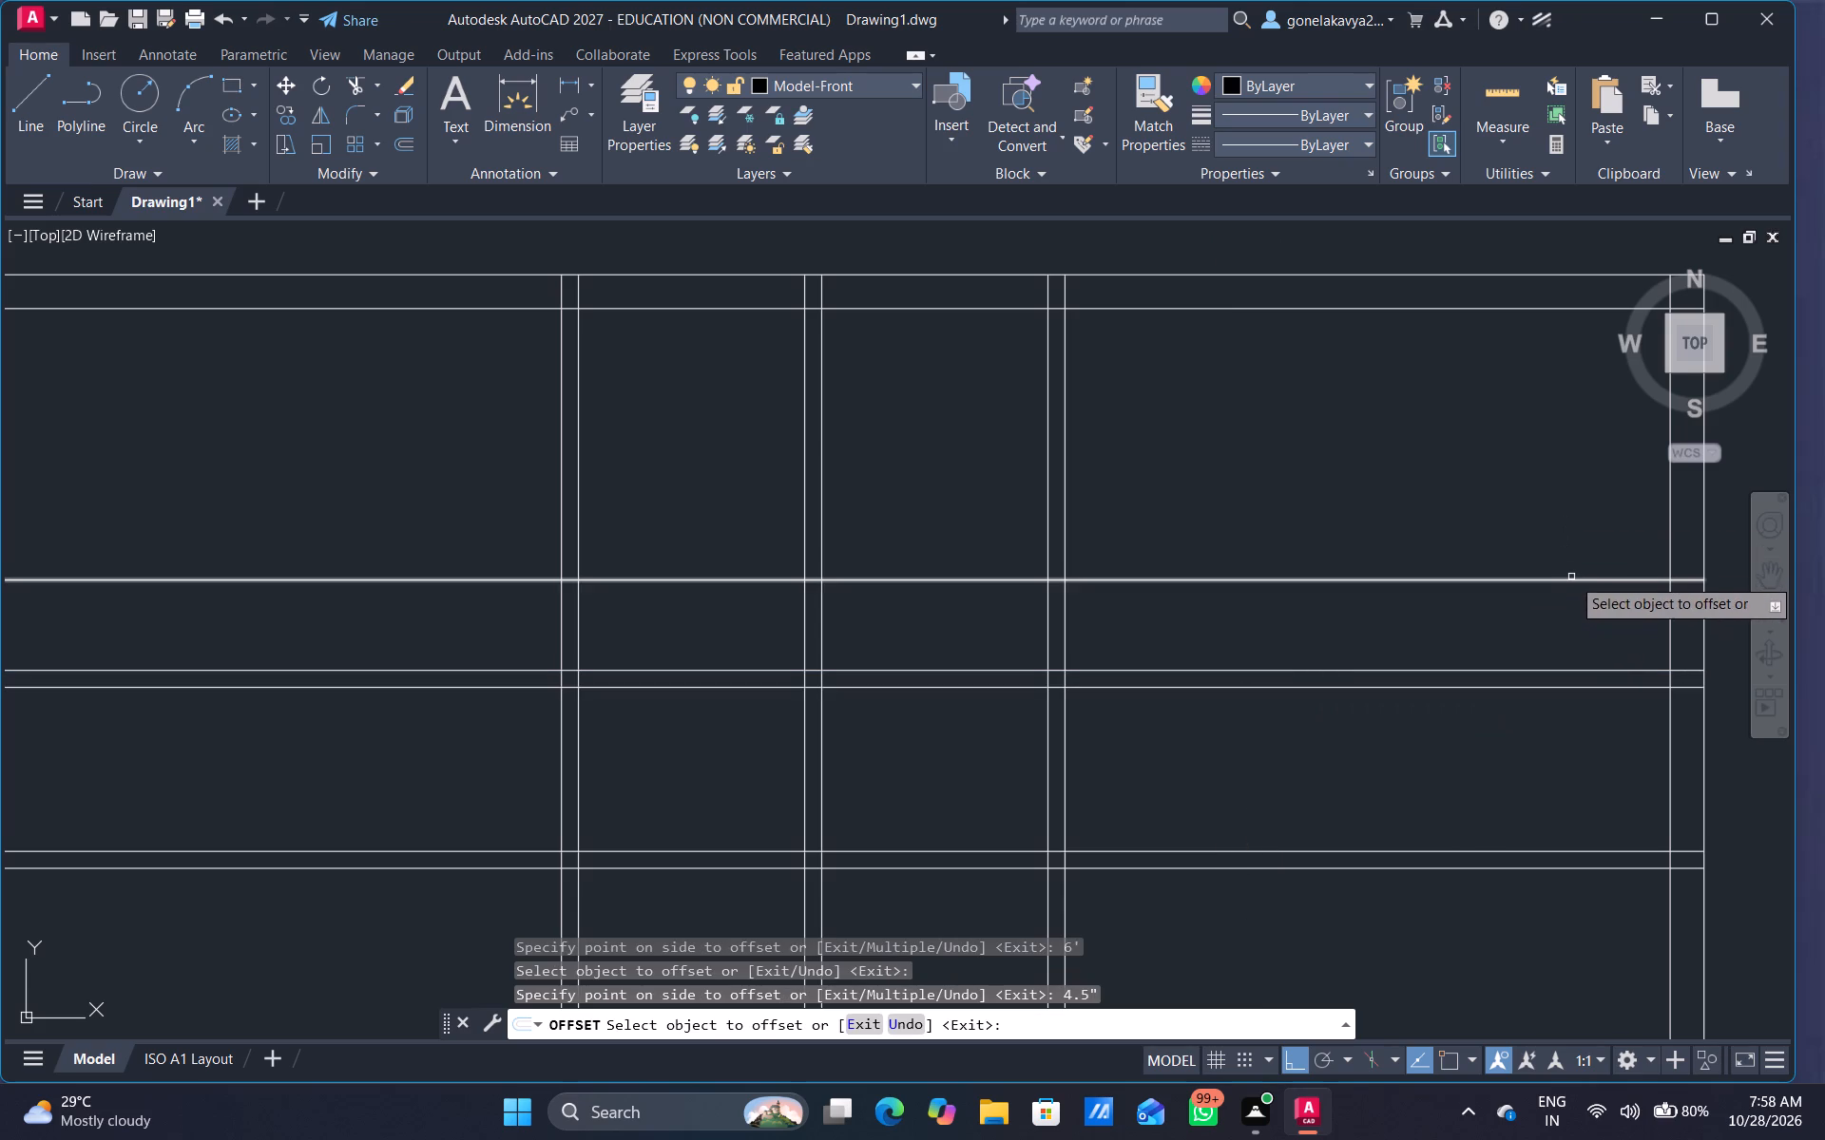
left_click(1575, 579)
type("4.5\"")
key("Return")
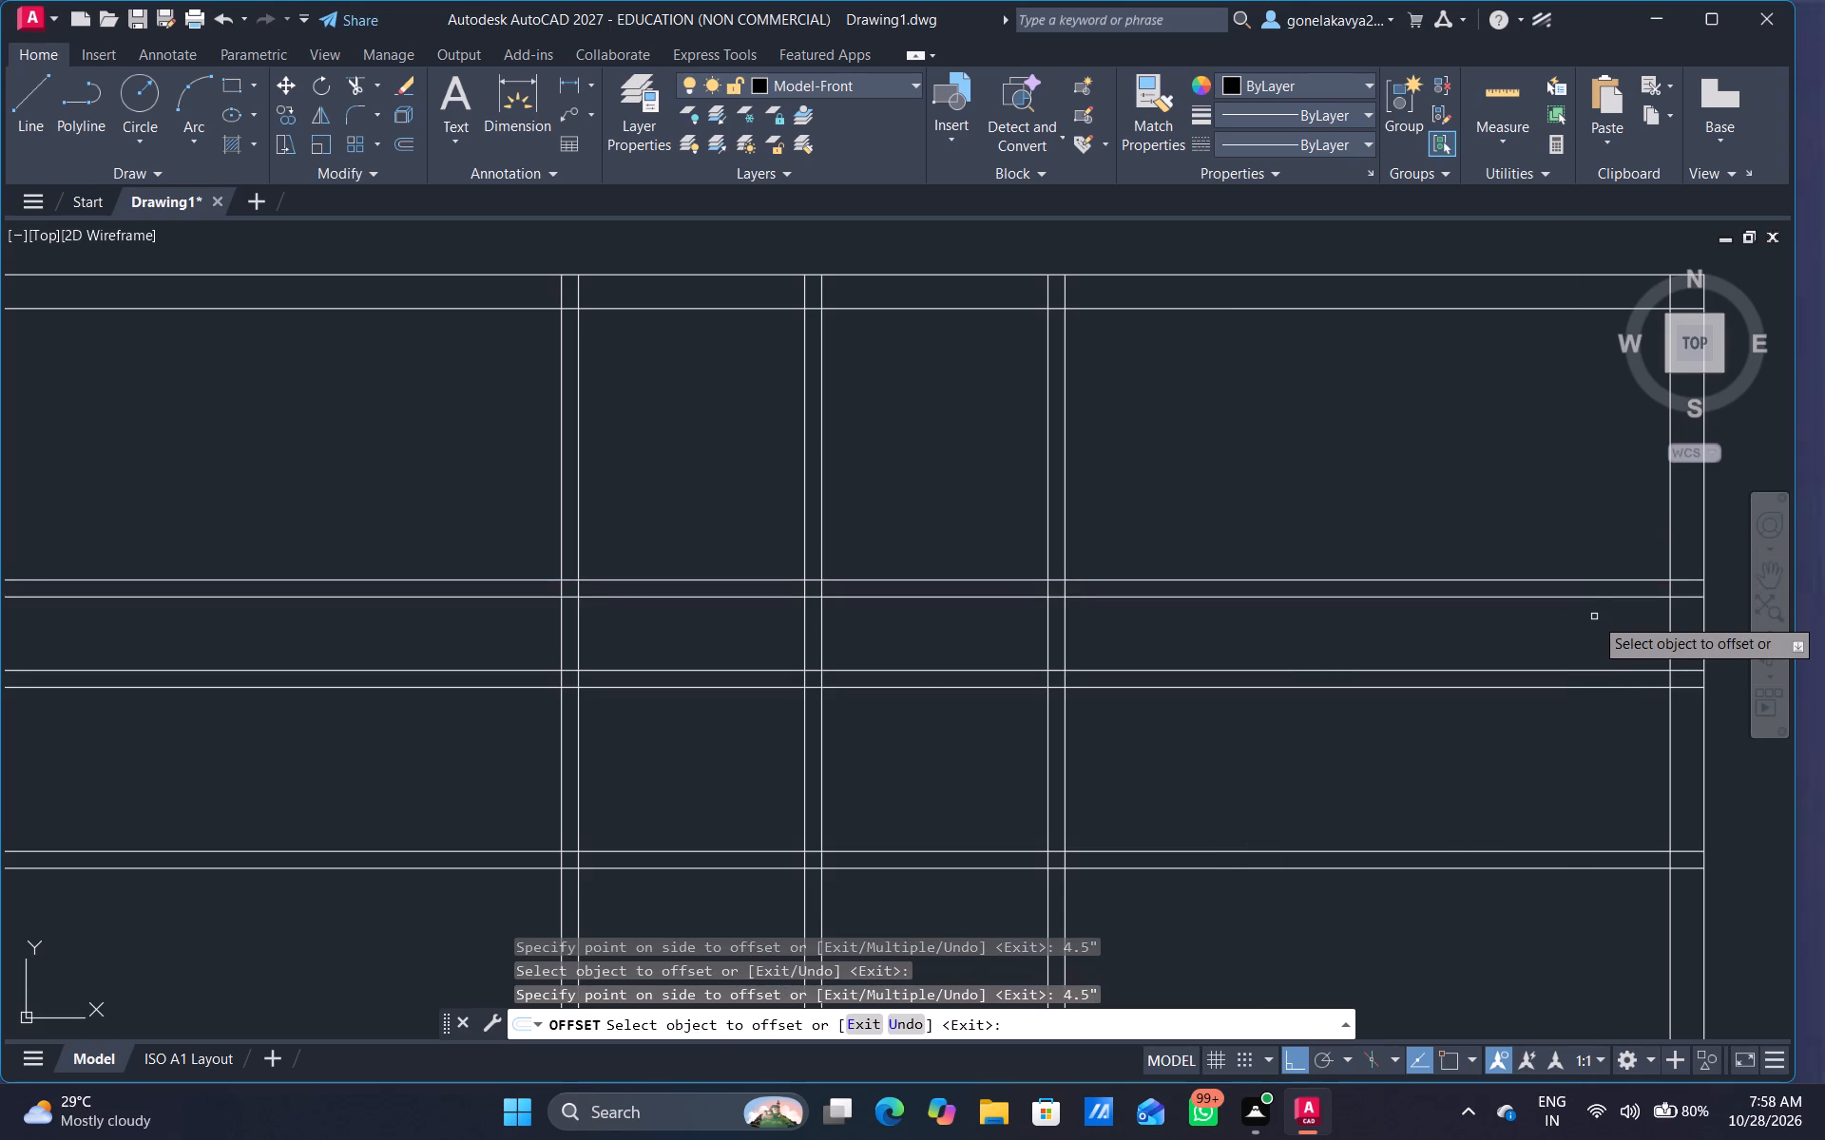
Trim the two new horizontal partitions between the third vertical partition and the right wall, and between the left wall and the first vertical partition.
key("Escape")
type("tr")
key("space")
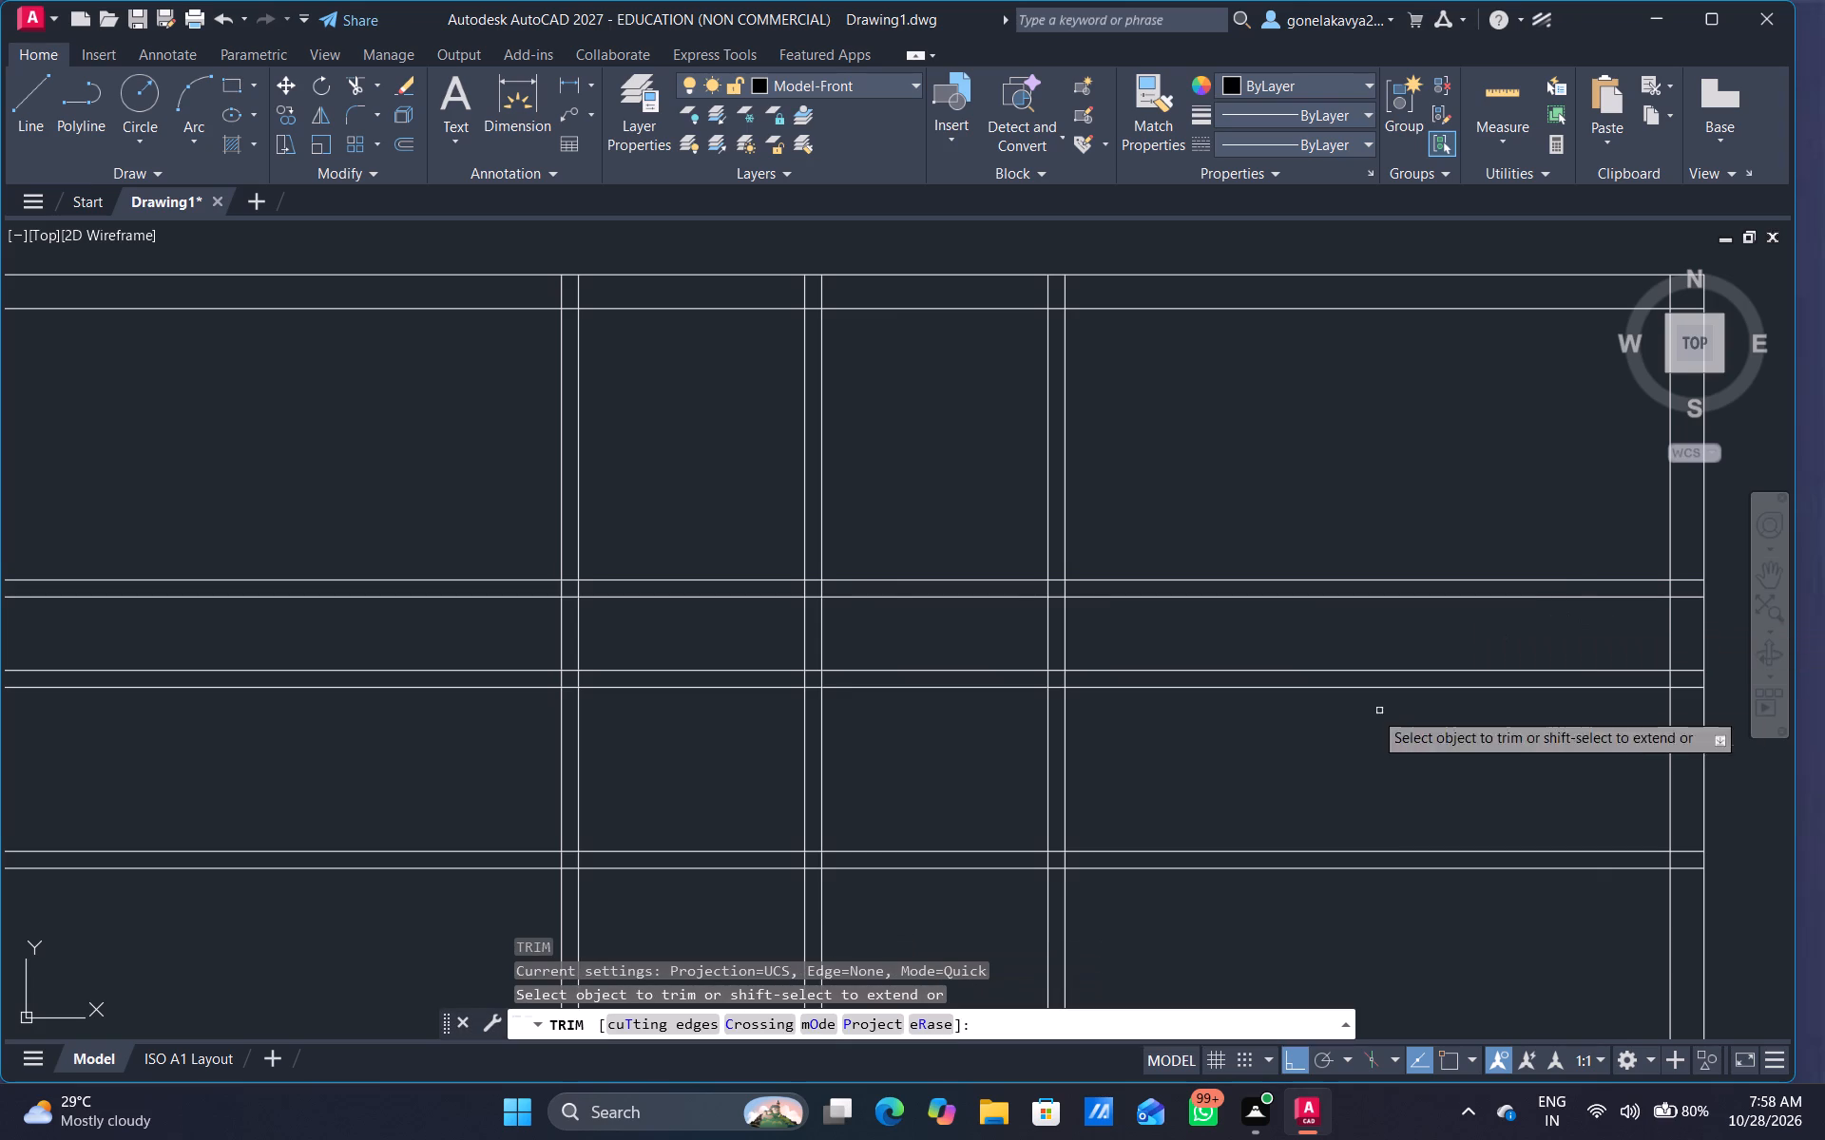
left_click_drag(1237, 507, 1251, 712)
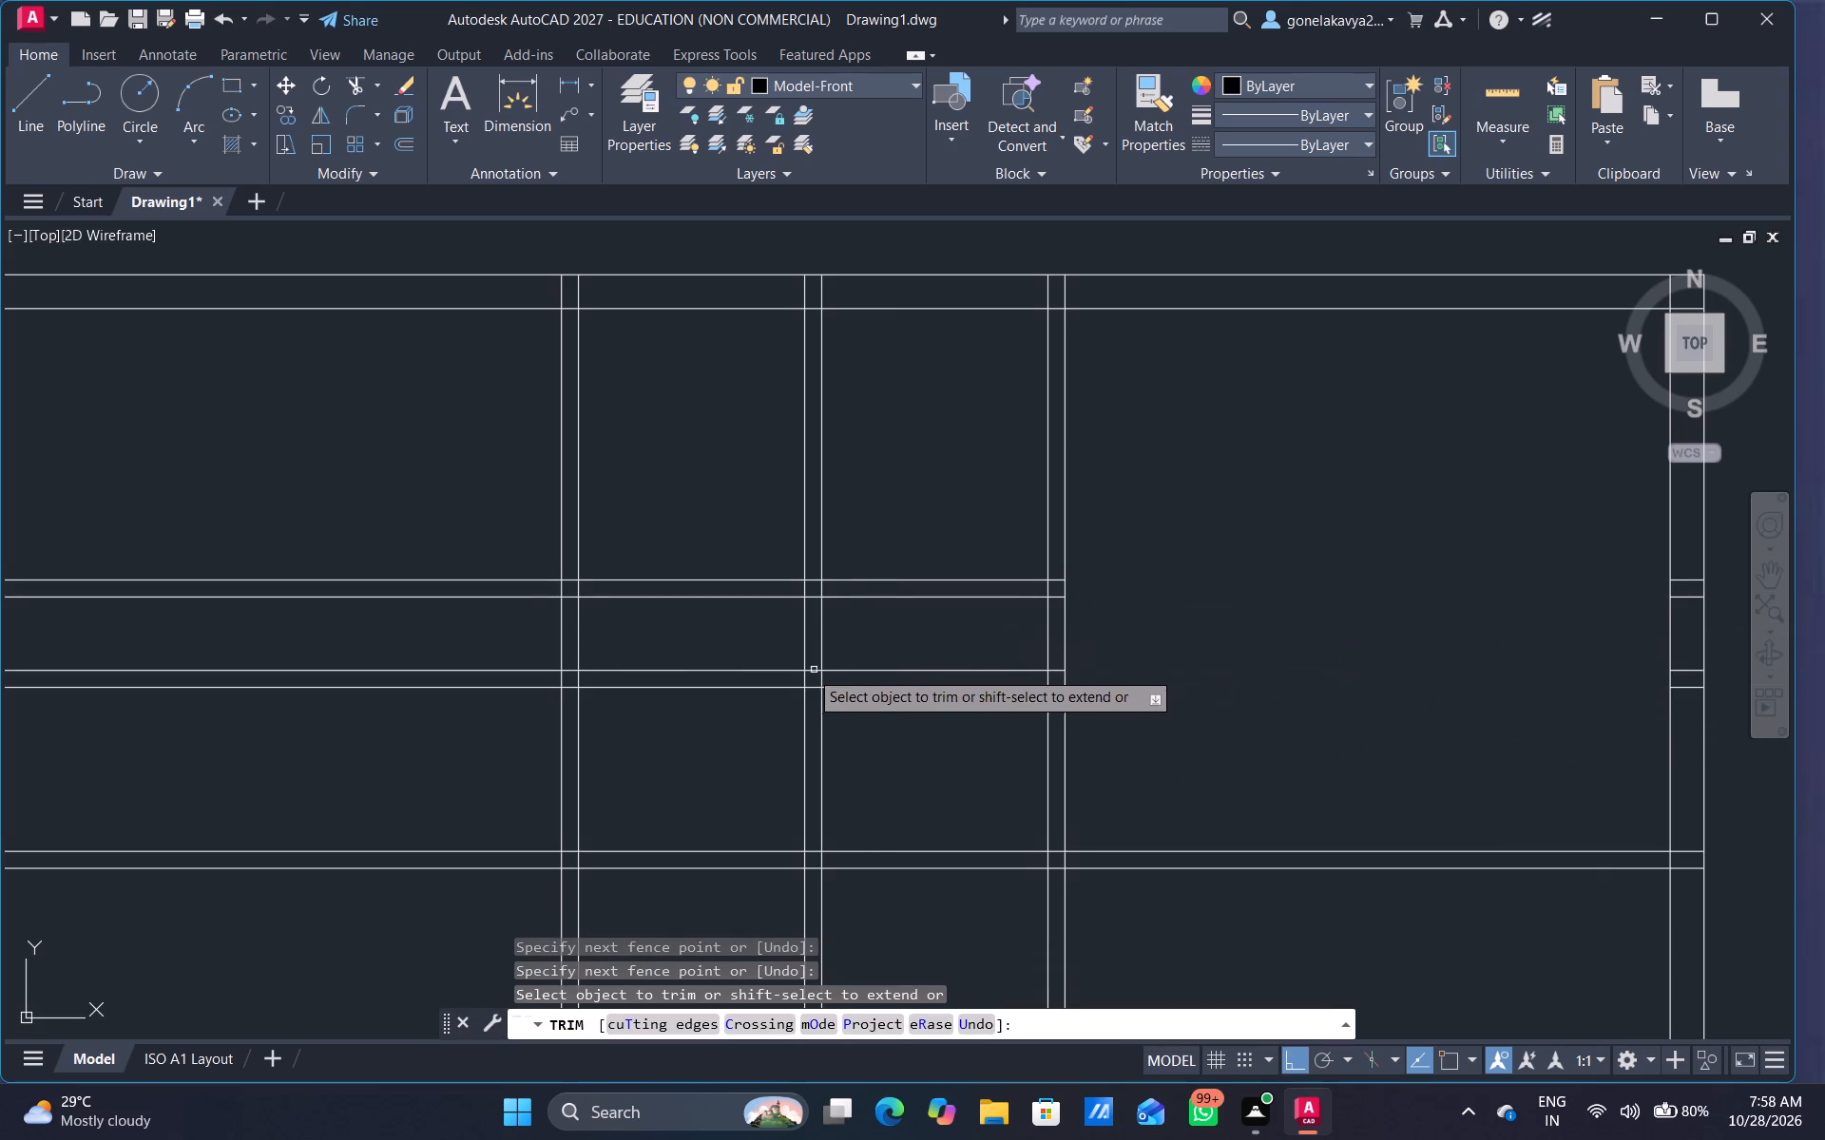
left_click_drag(490, 484, 401, 721)
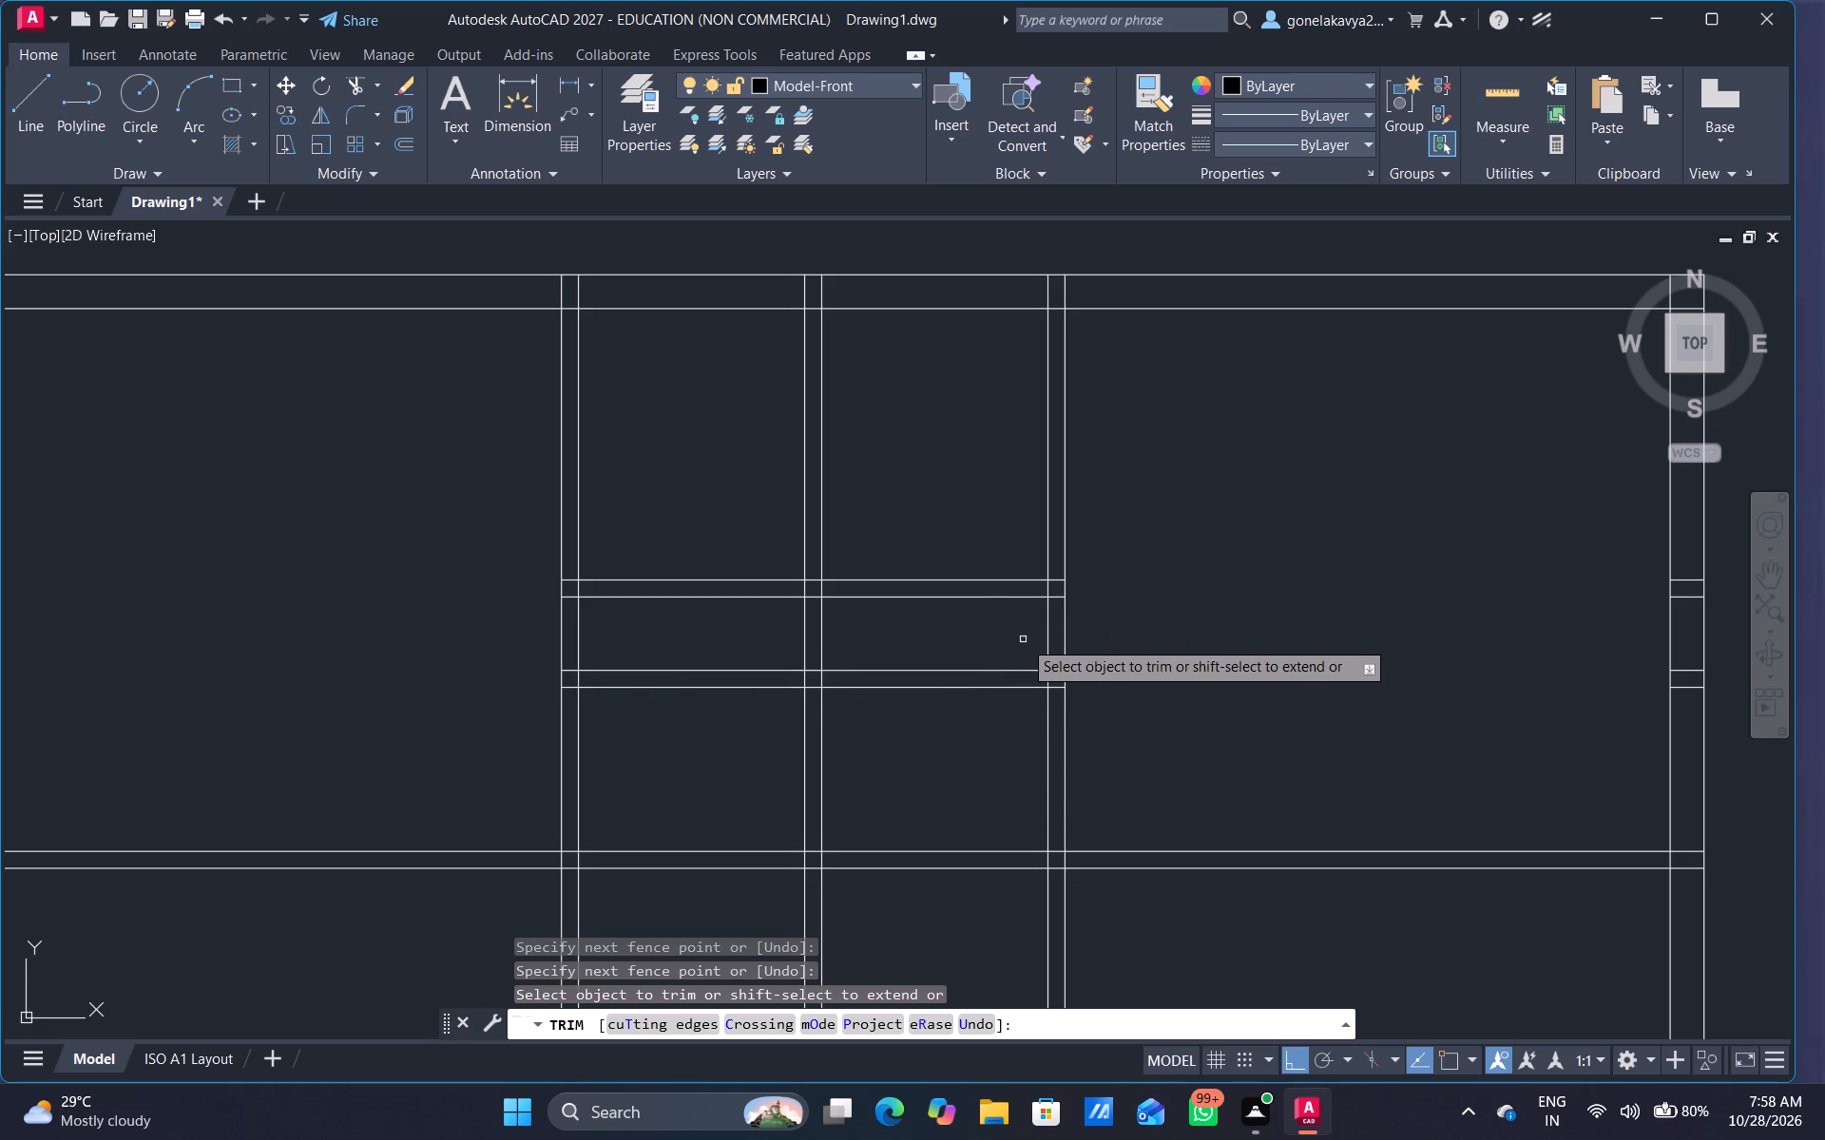
scroll(912, 706, "up", 1)
key("Escape")
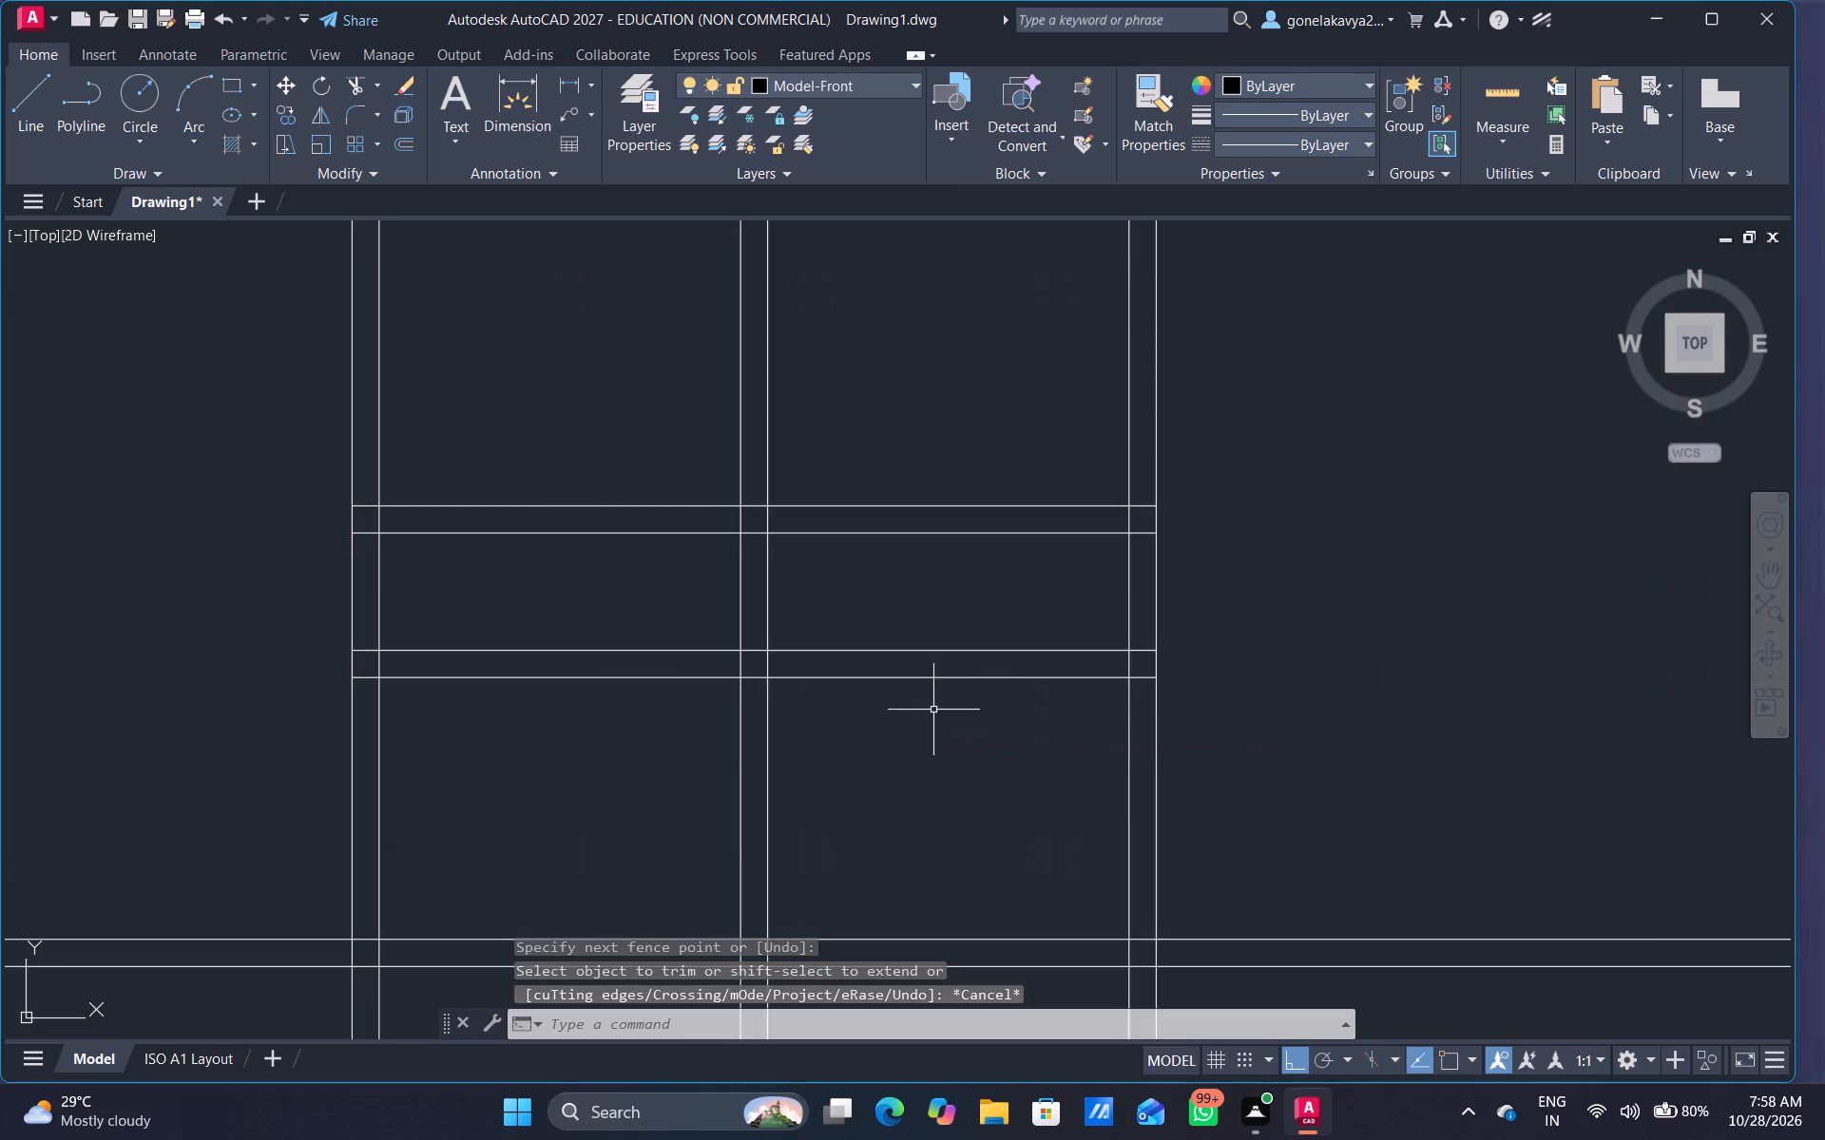
Offset the third vertical partition's left line about 1'-9" to the left, and offset the new line 4.5" left as another vertical partition.
scroll(1005, 766, "down", 1)
key("o")
key("Return")
left_click_drag(988, 769, 908, 773)
left_click(907, 773)
left_click(1079, 776)
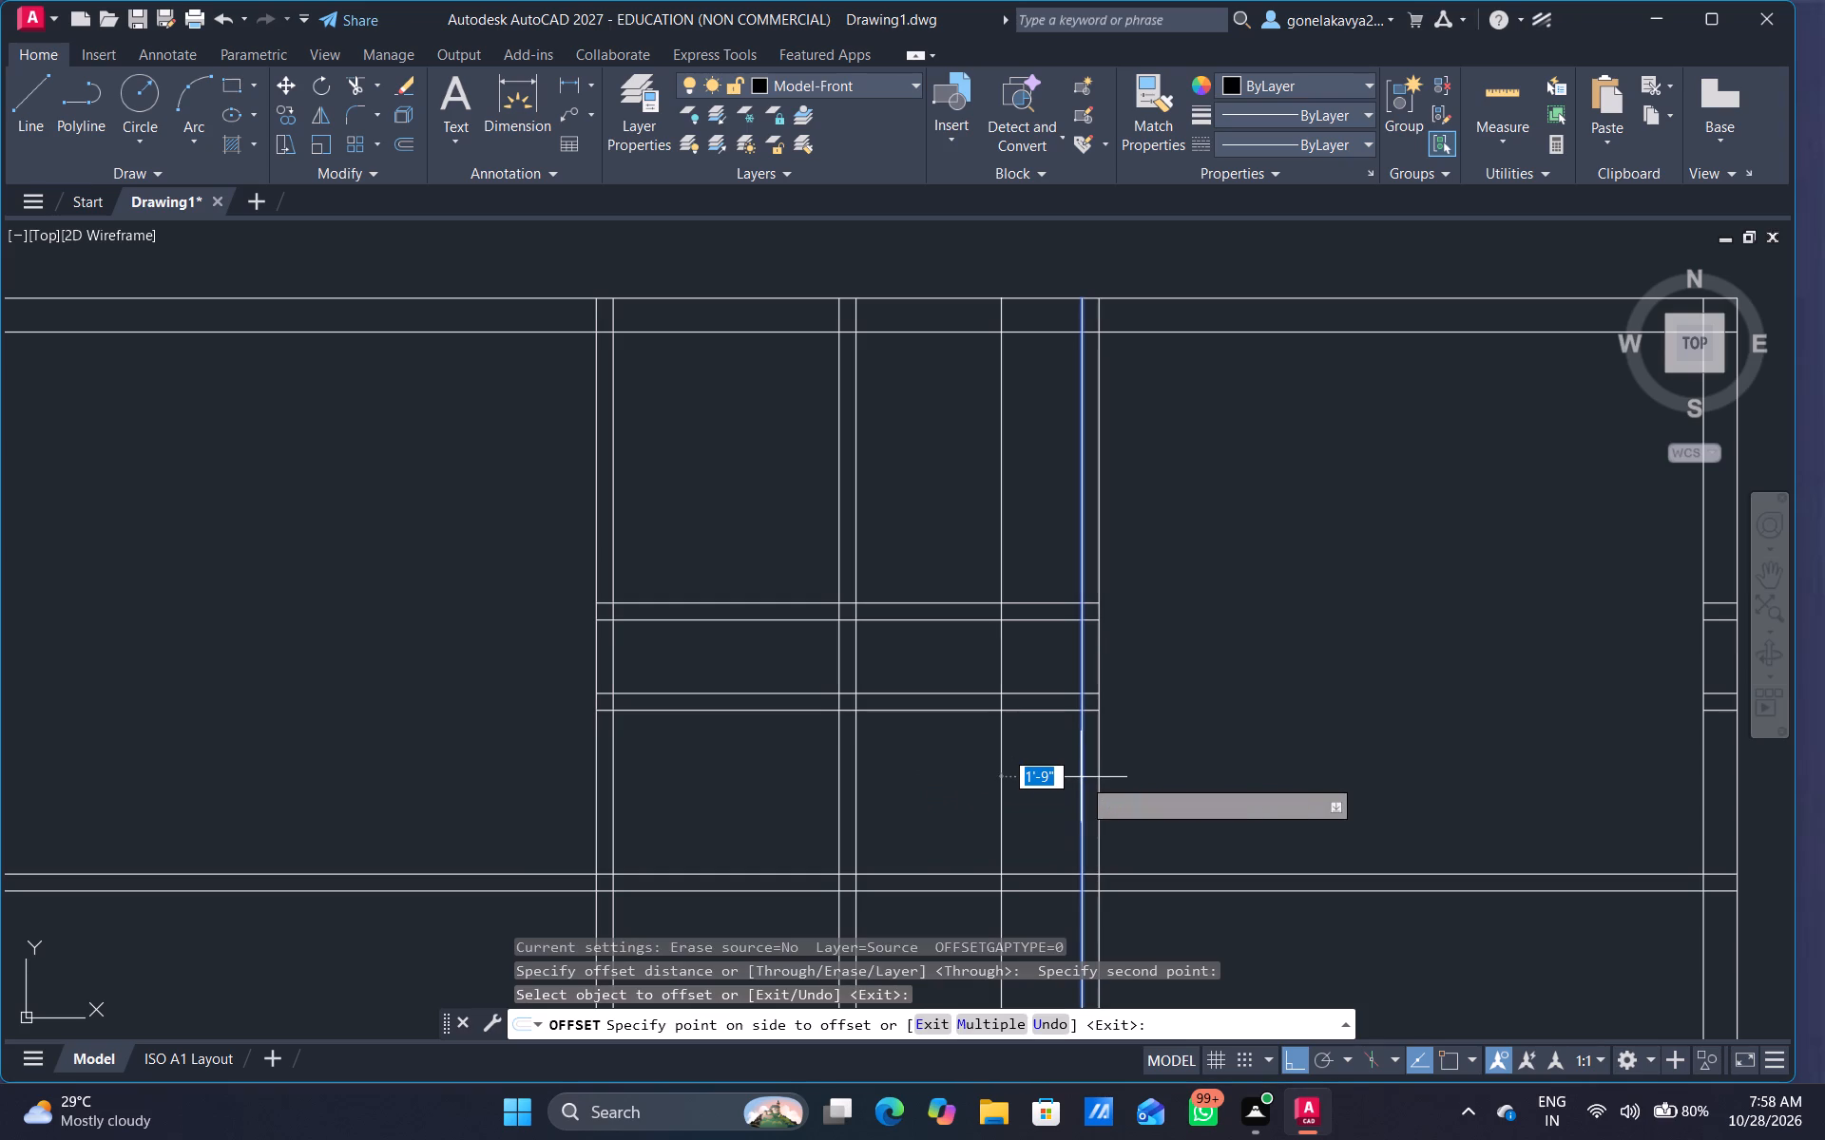
left_click(1017, 766)
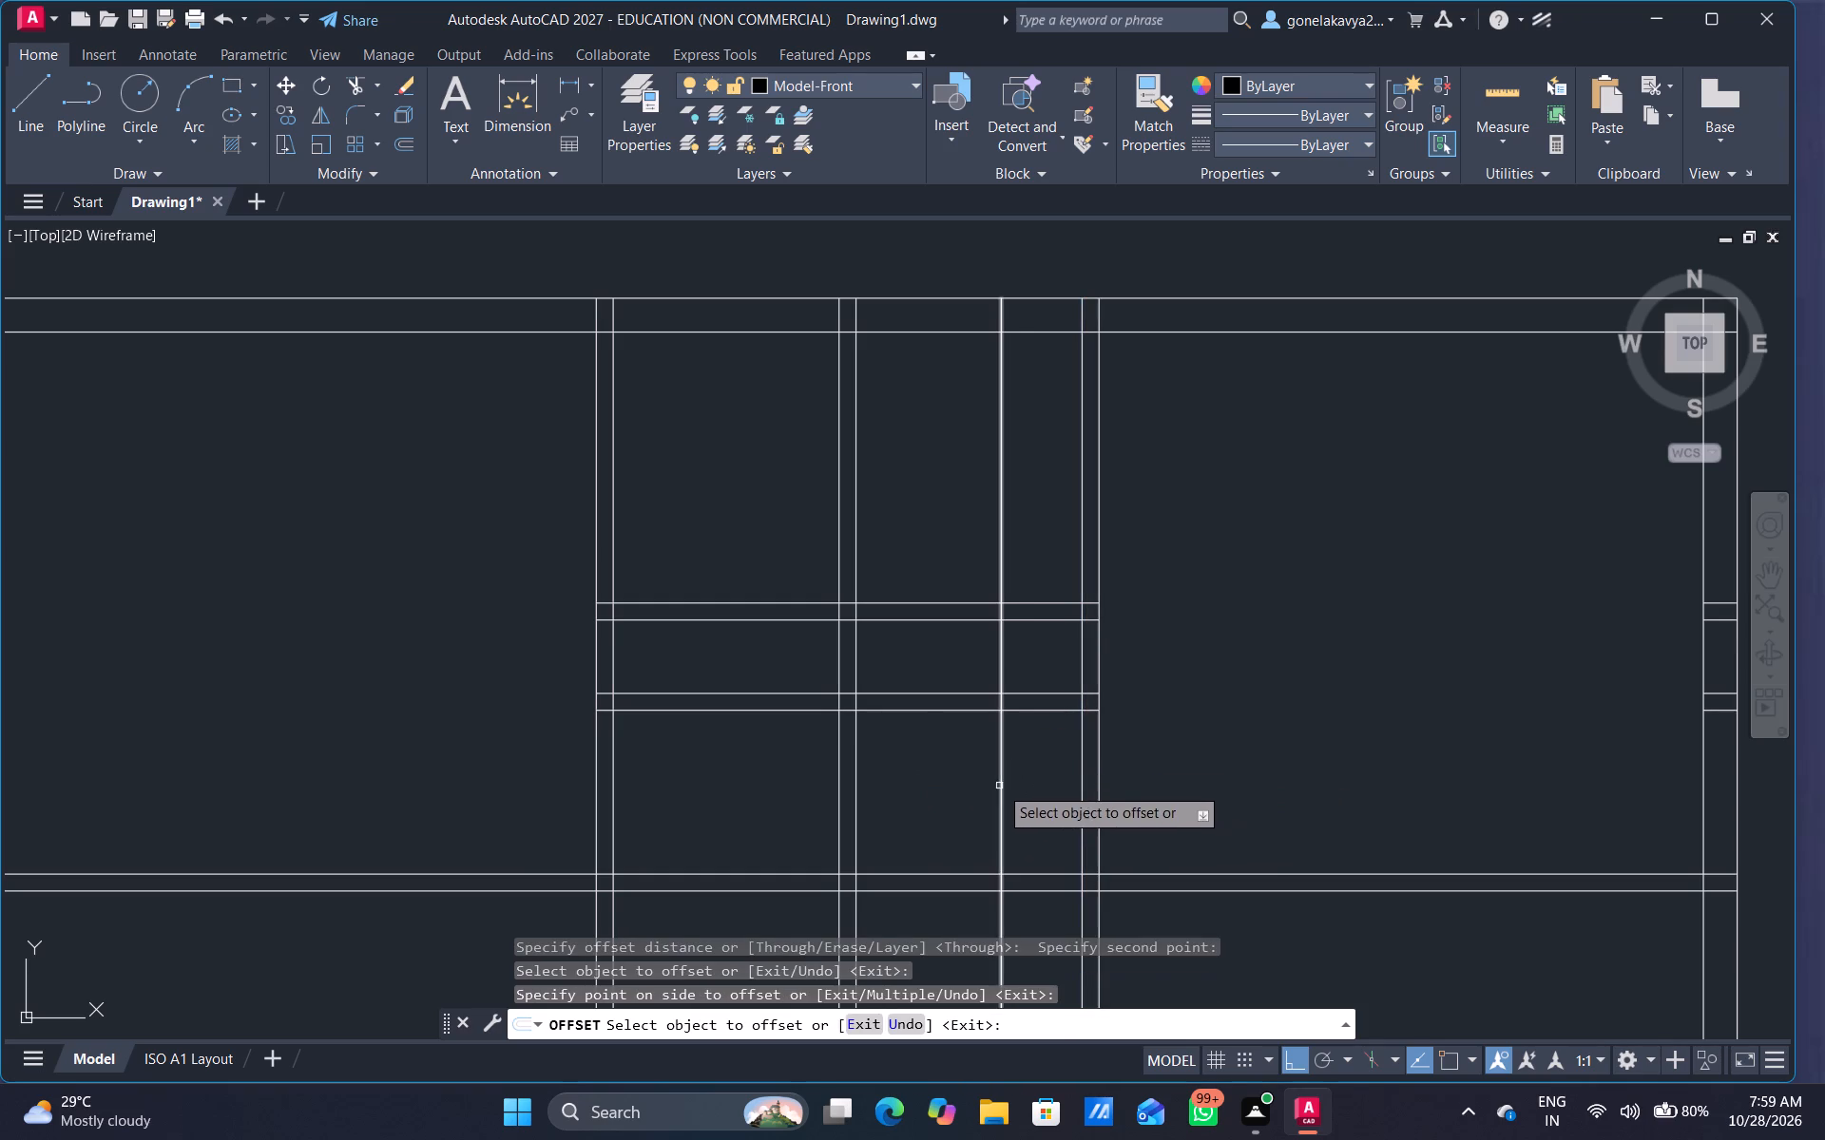
left_click(999, 786)
type("4.5\"")
key("Return")
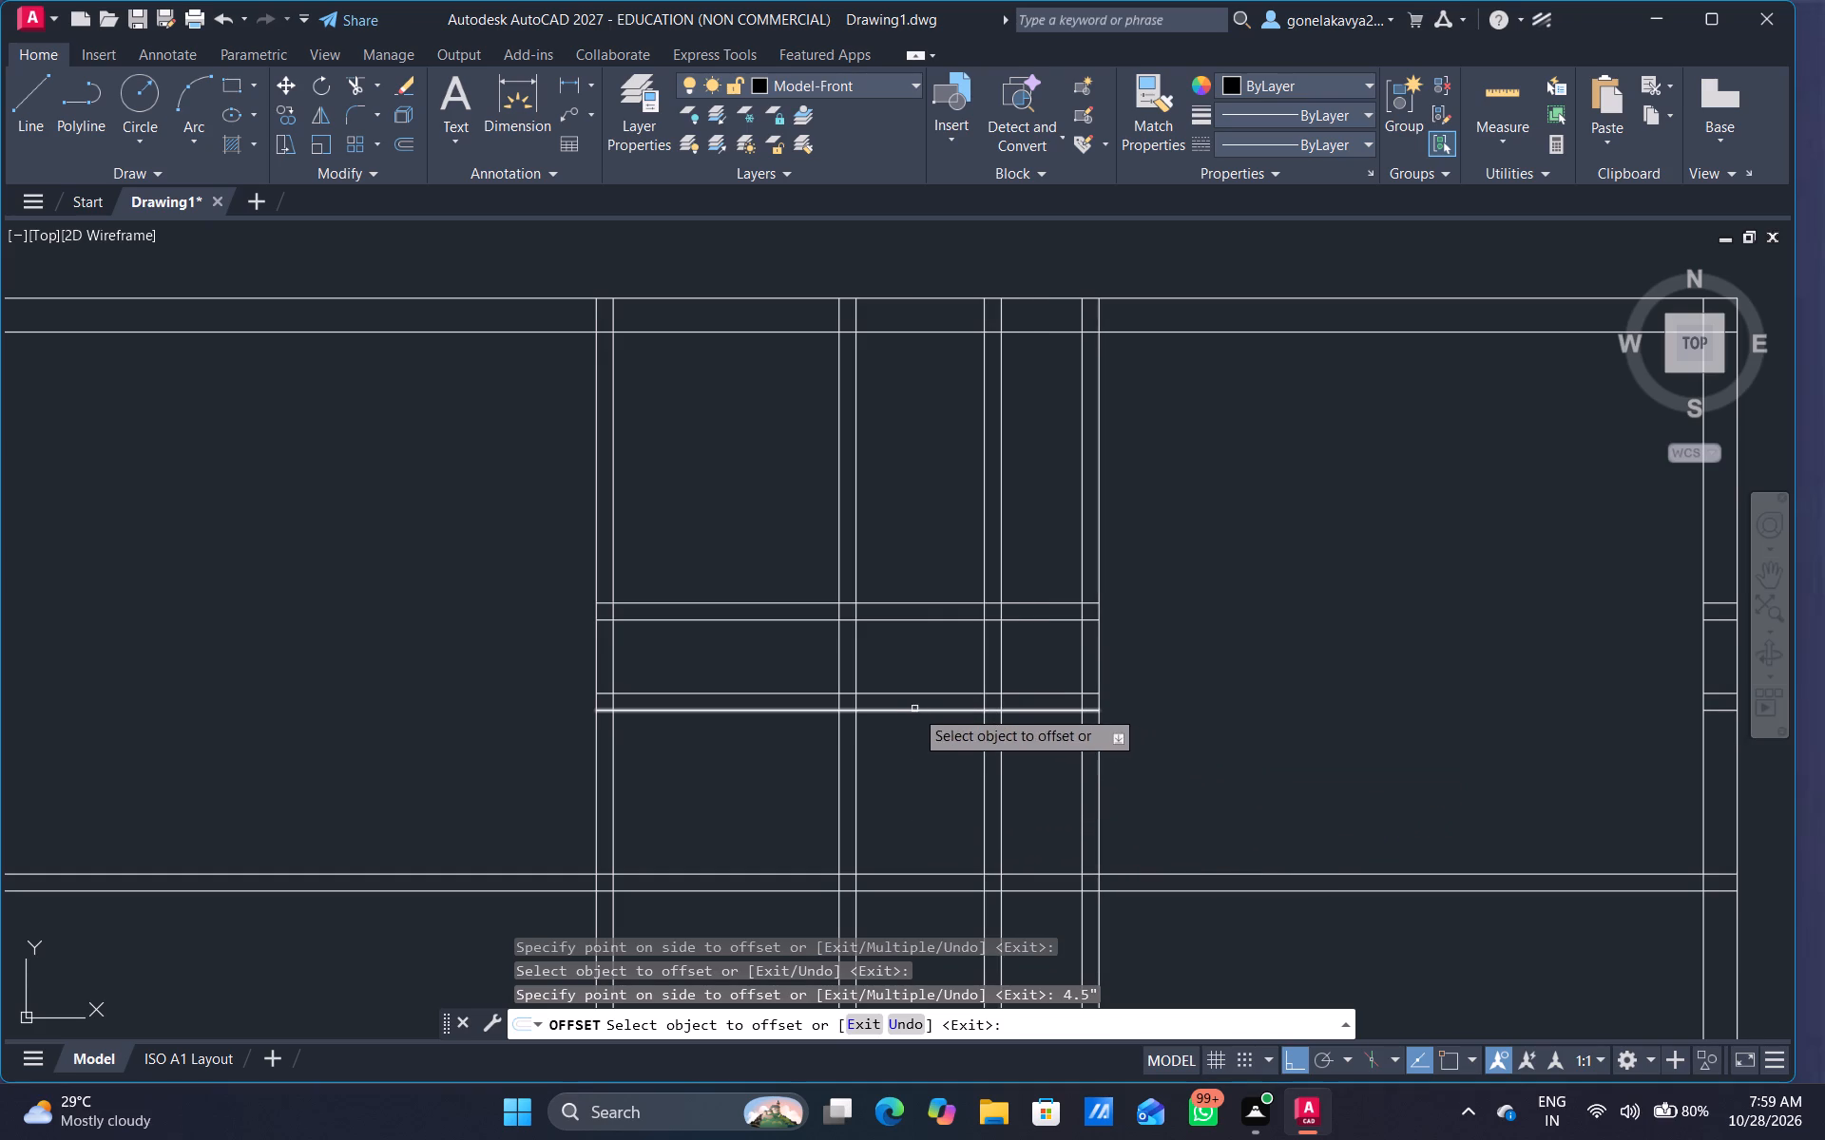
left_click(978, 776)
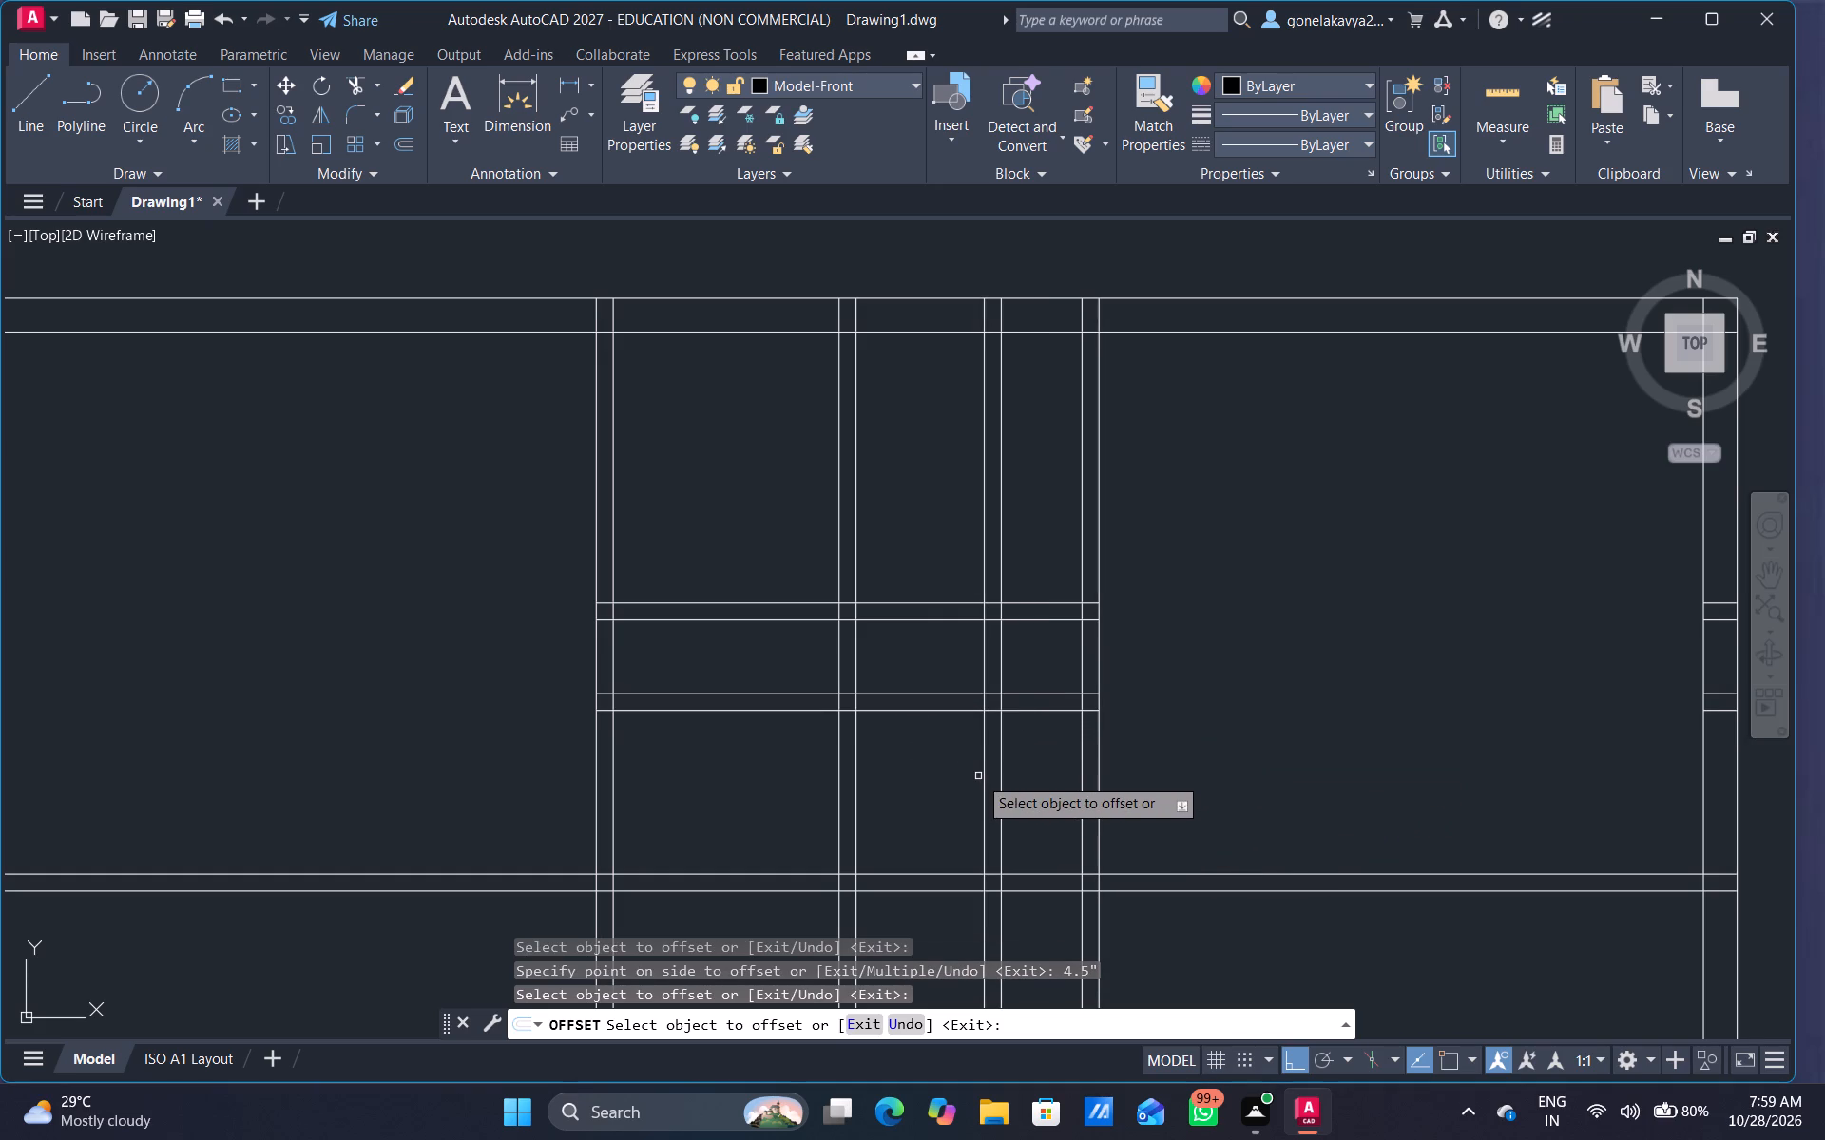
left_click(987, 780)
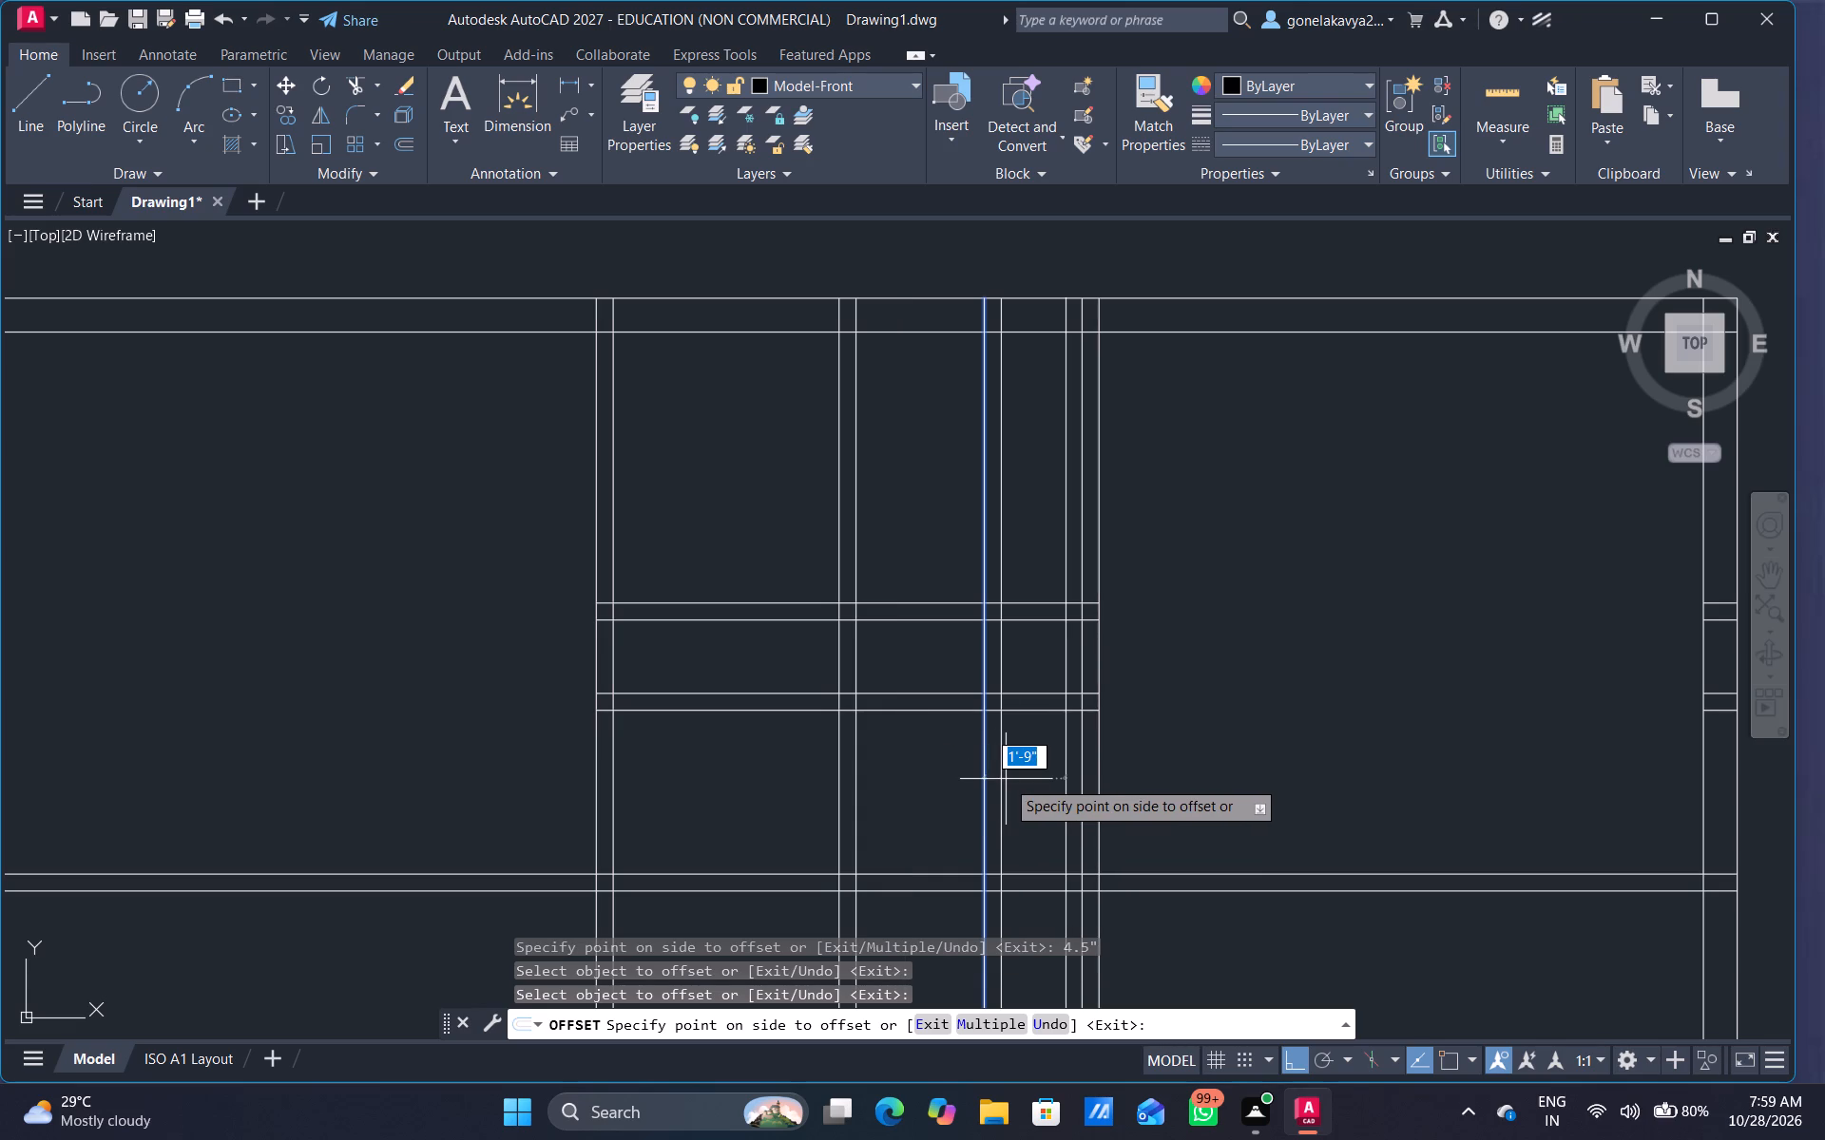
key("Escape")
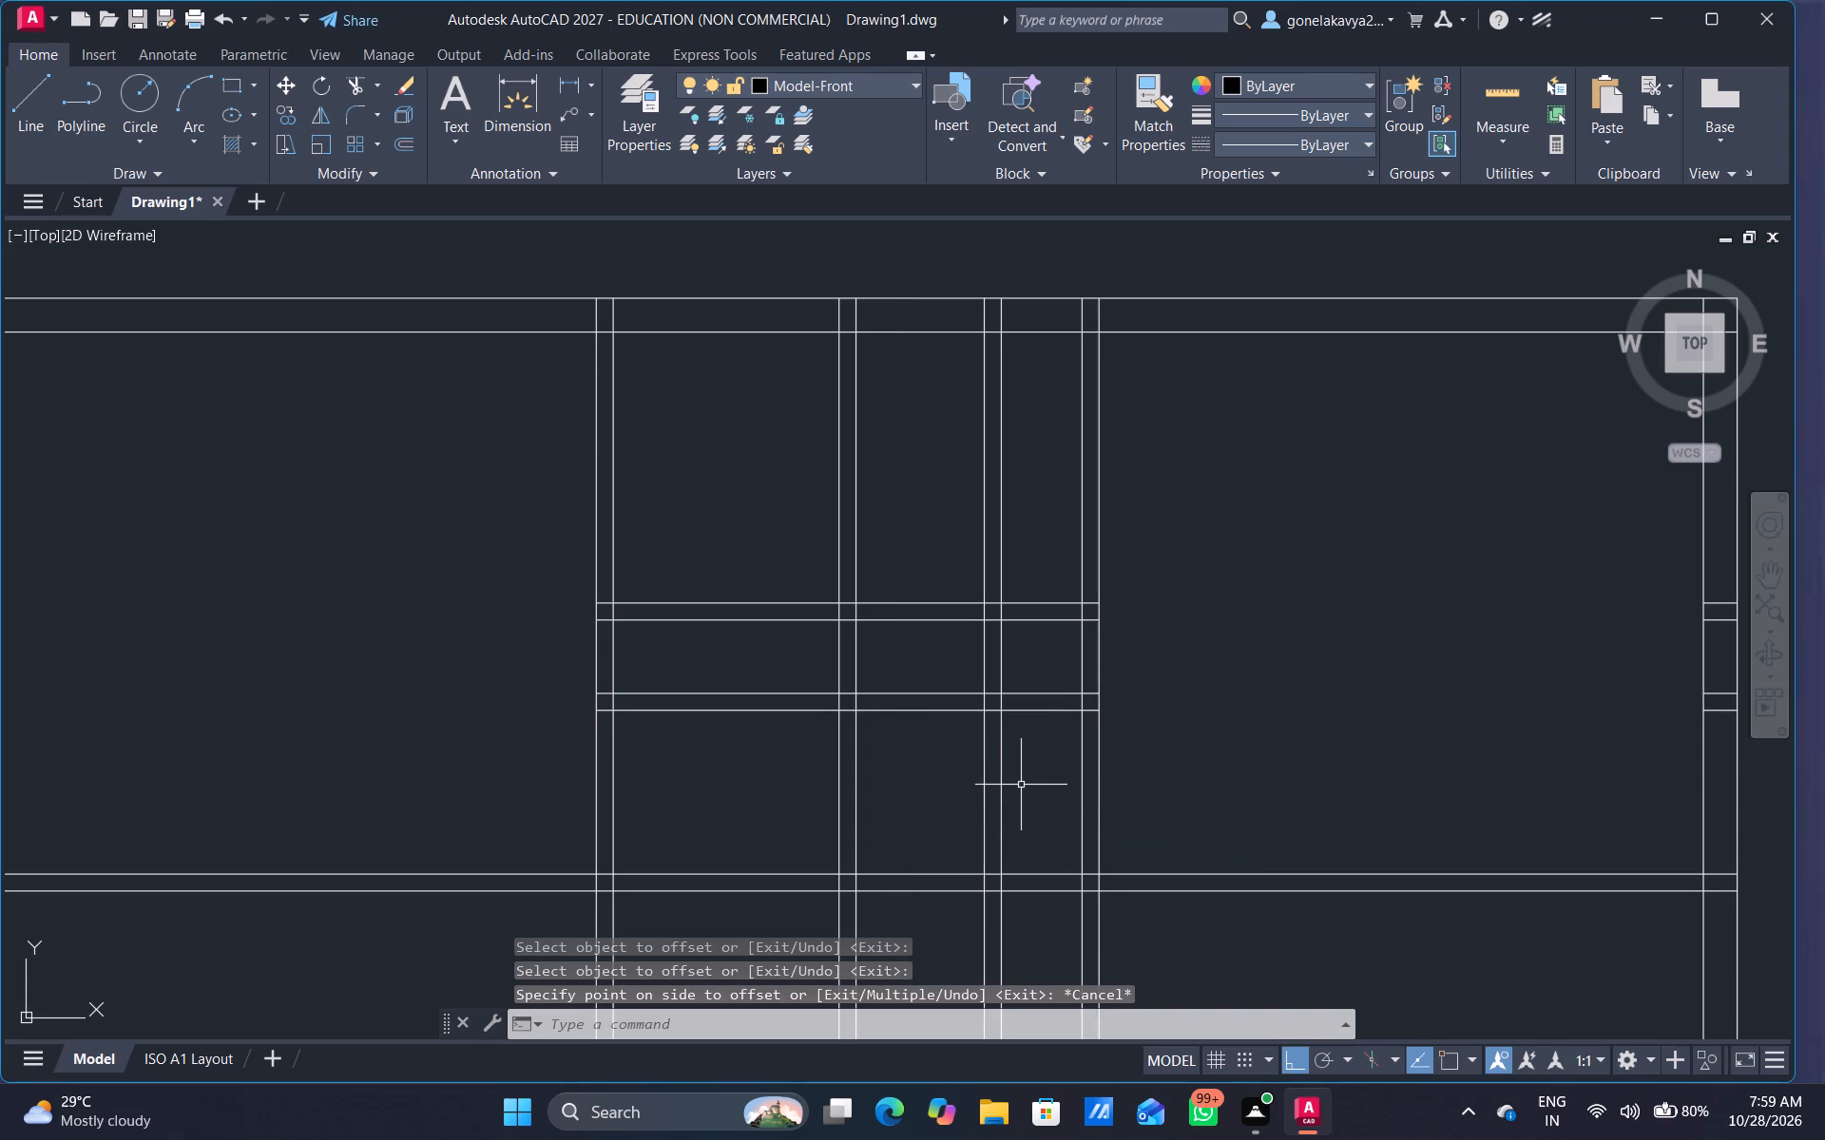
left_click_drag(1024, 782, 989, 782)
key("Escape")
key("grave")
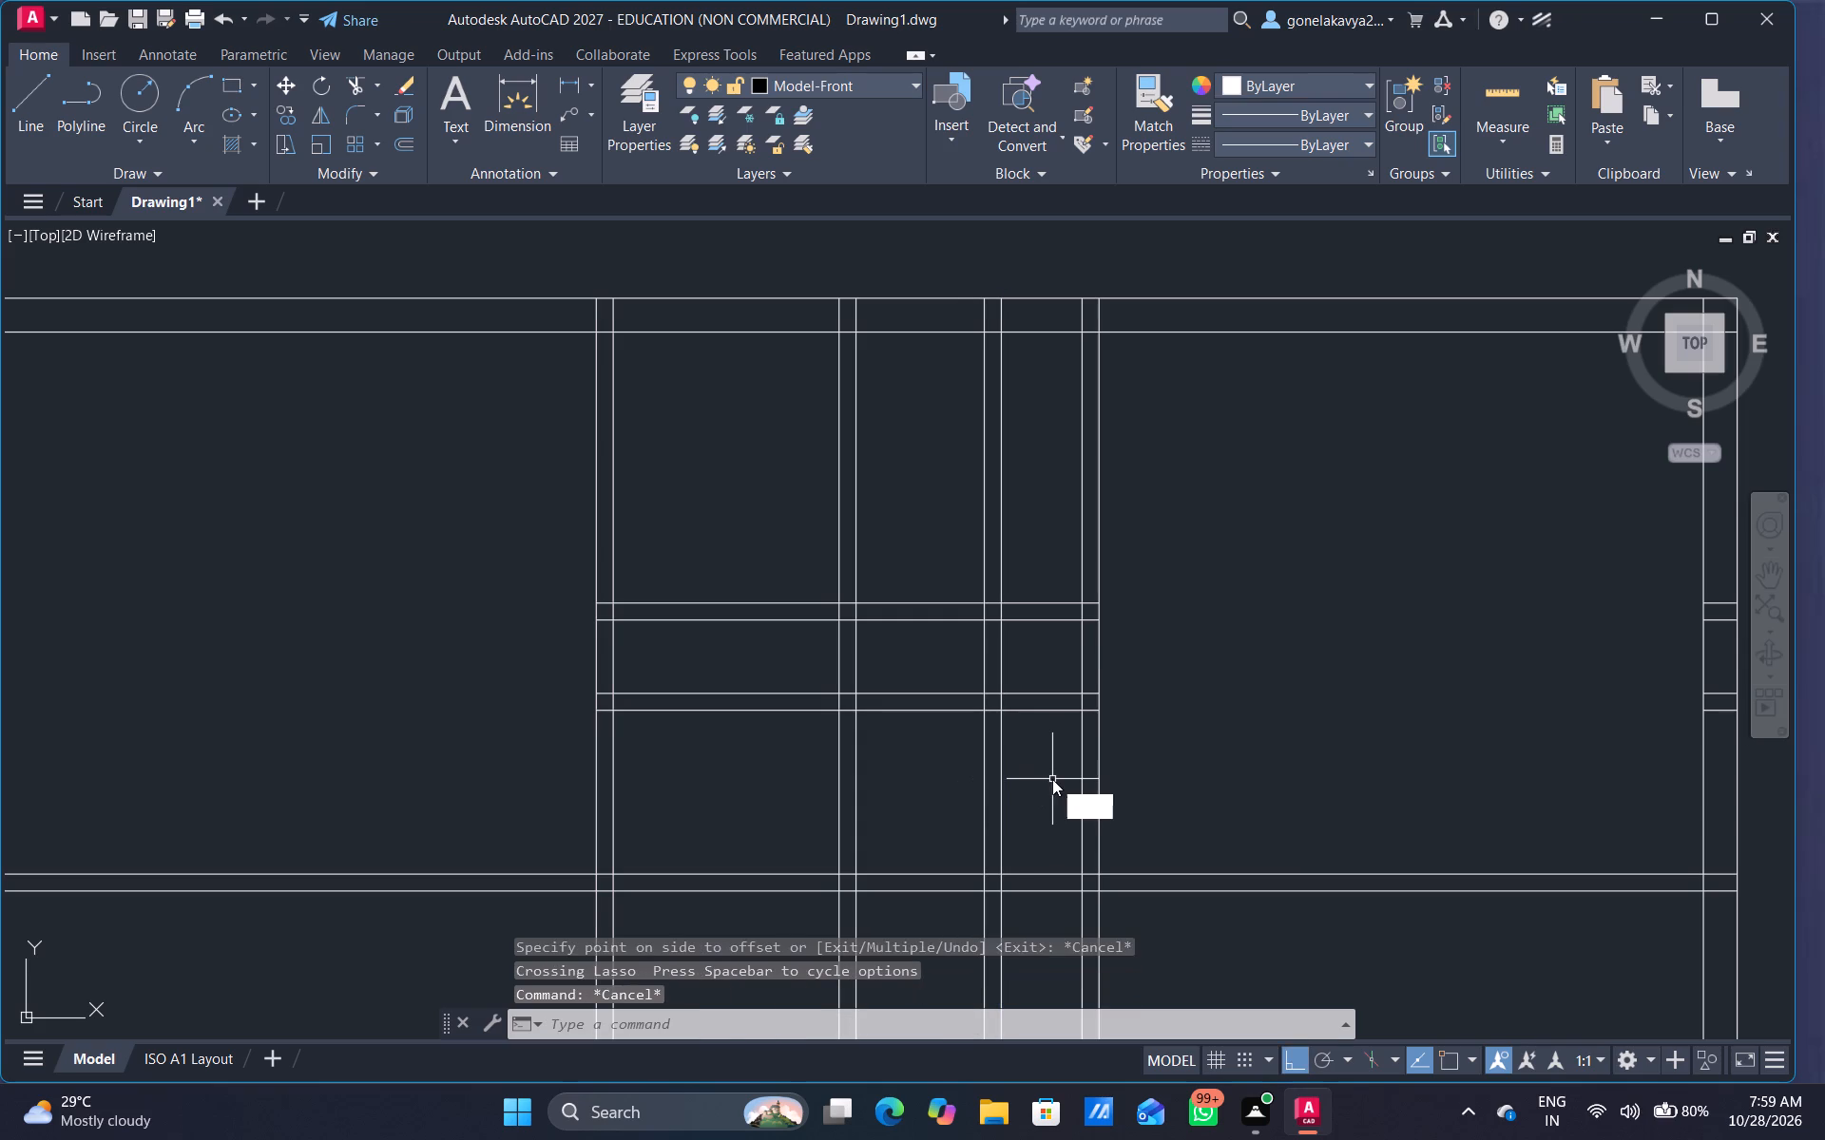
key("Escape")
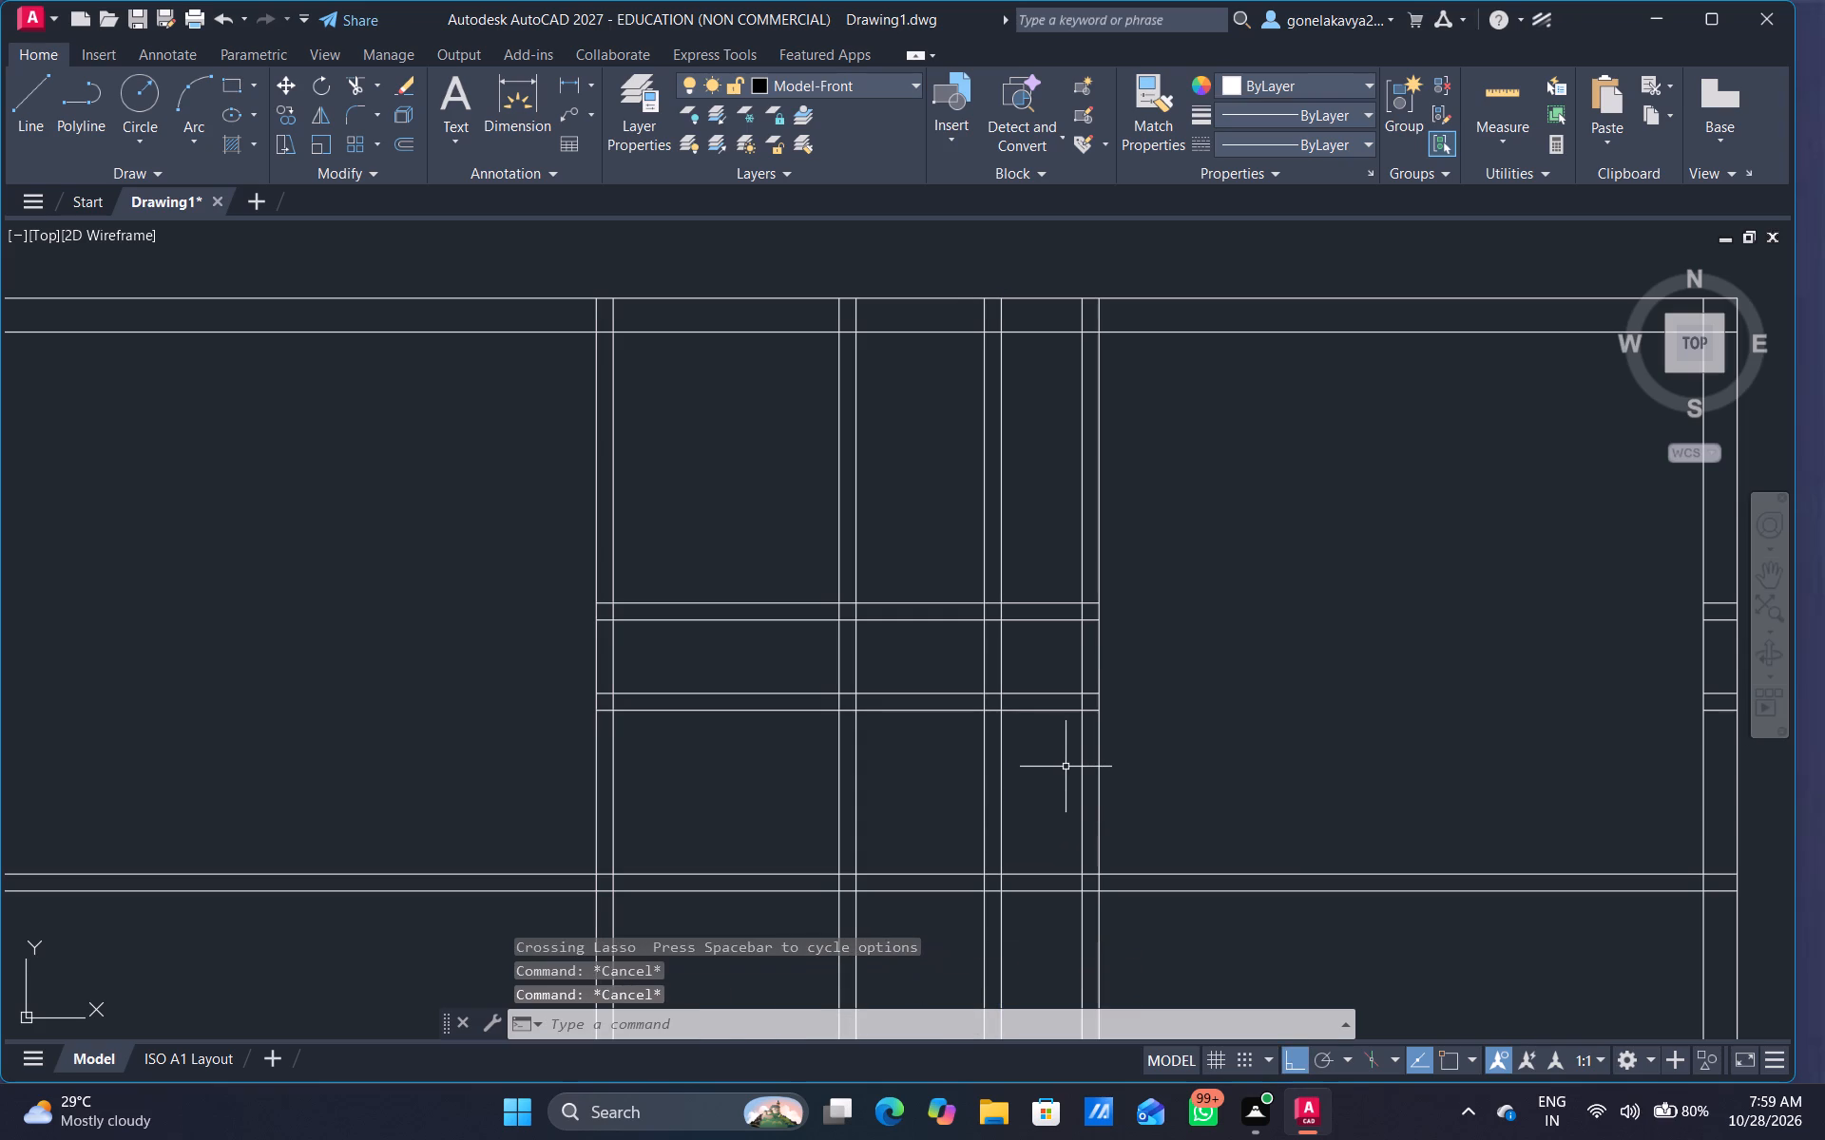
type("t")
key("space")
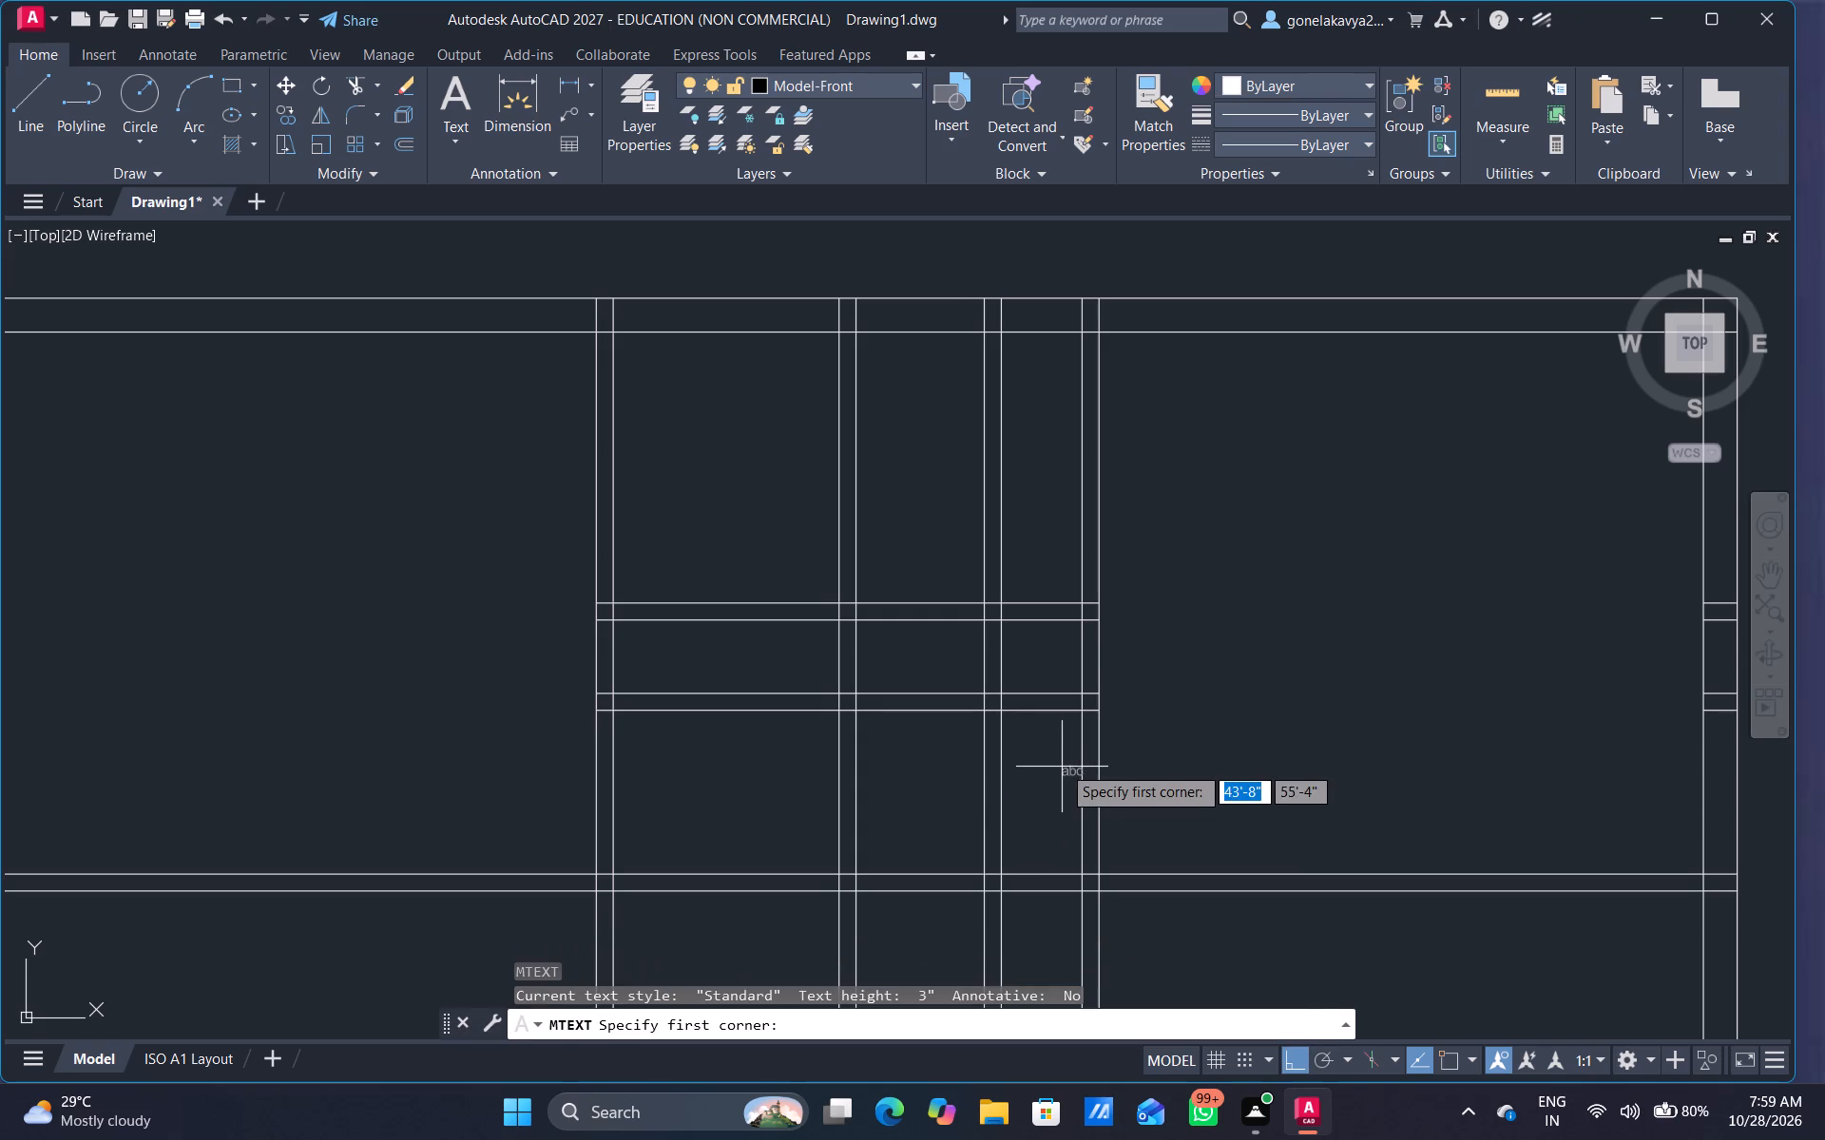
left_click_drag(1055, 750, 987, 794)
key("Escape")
Trim away the newest vertical partition's lines between the top wall's inner line and the horizontal partition 12' below it.
type("tr")
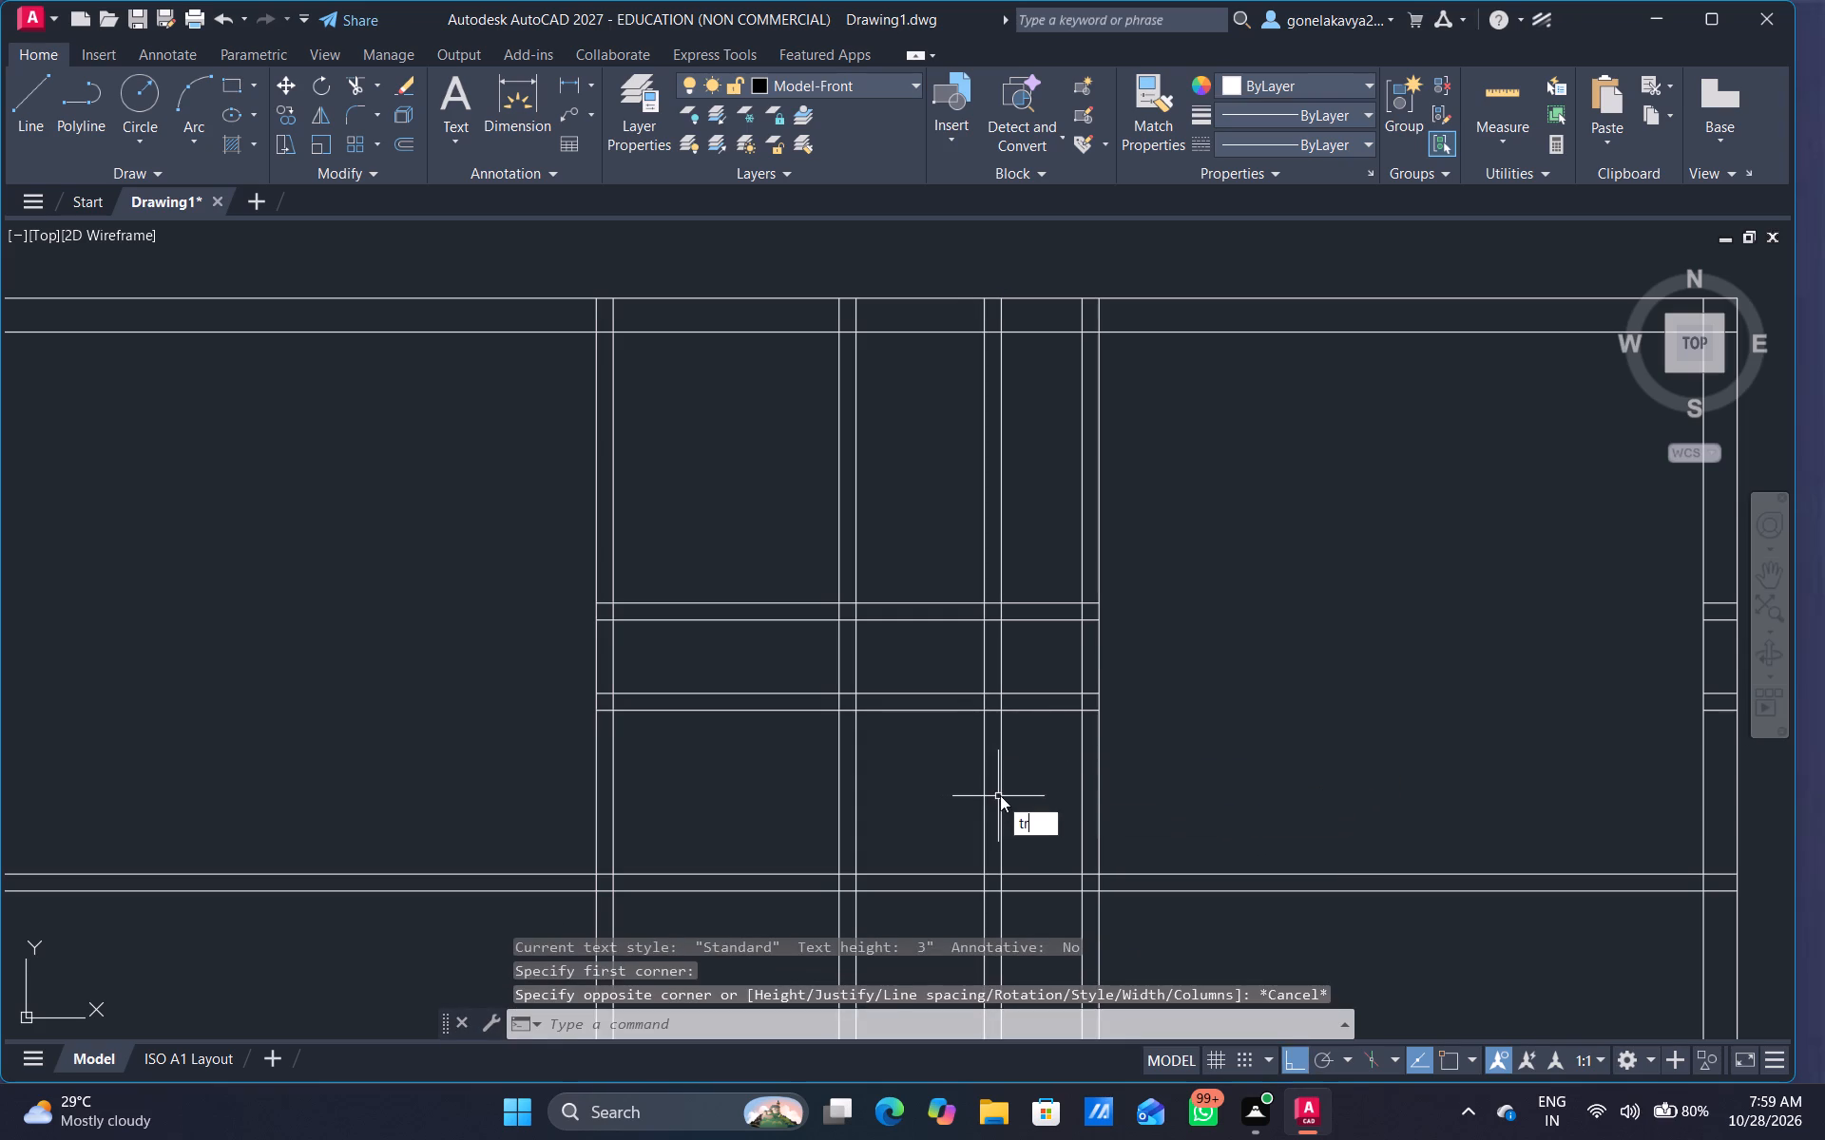
key("space")
left_click_drag(1039, 760, 969, 807)
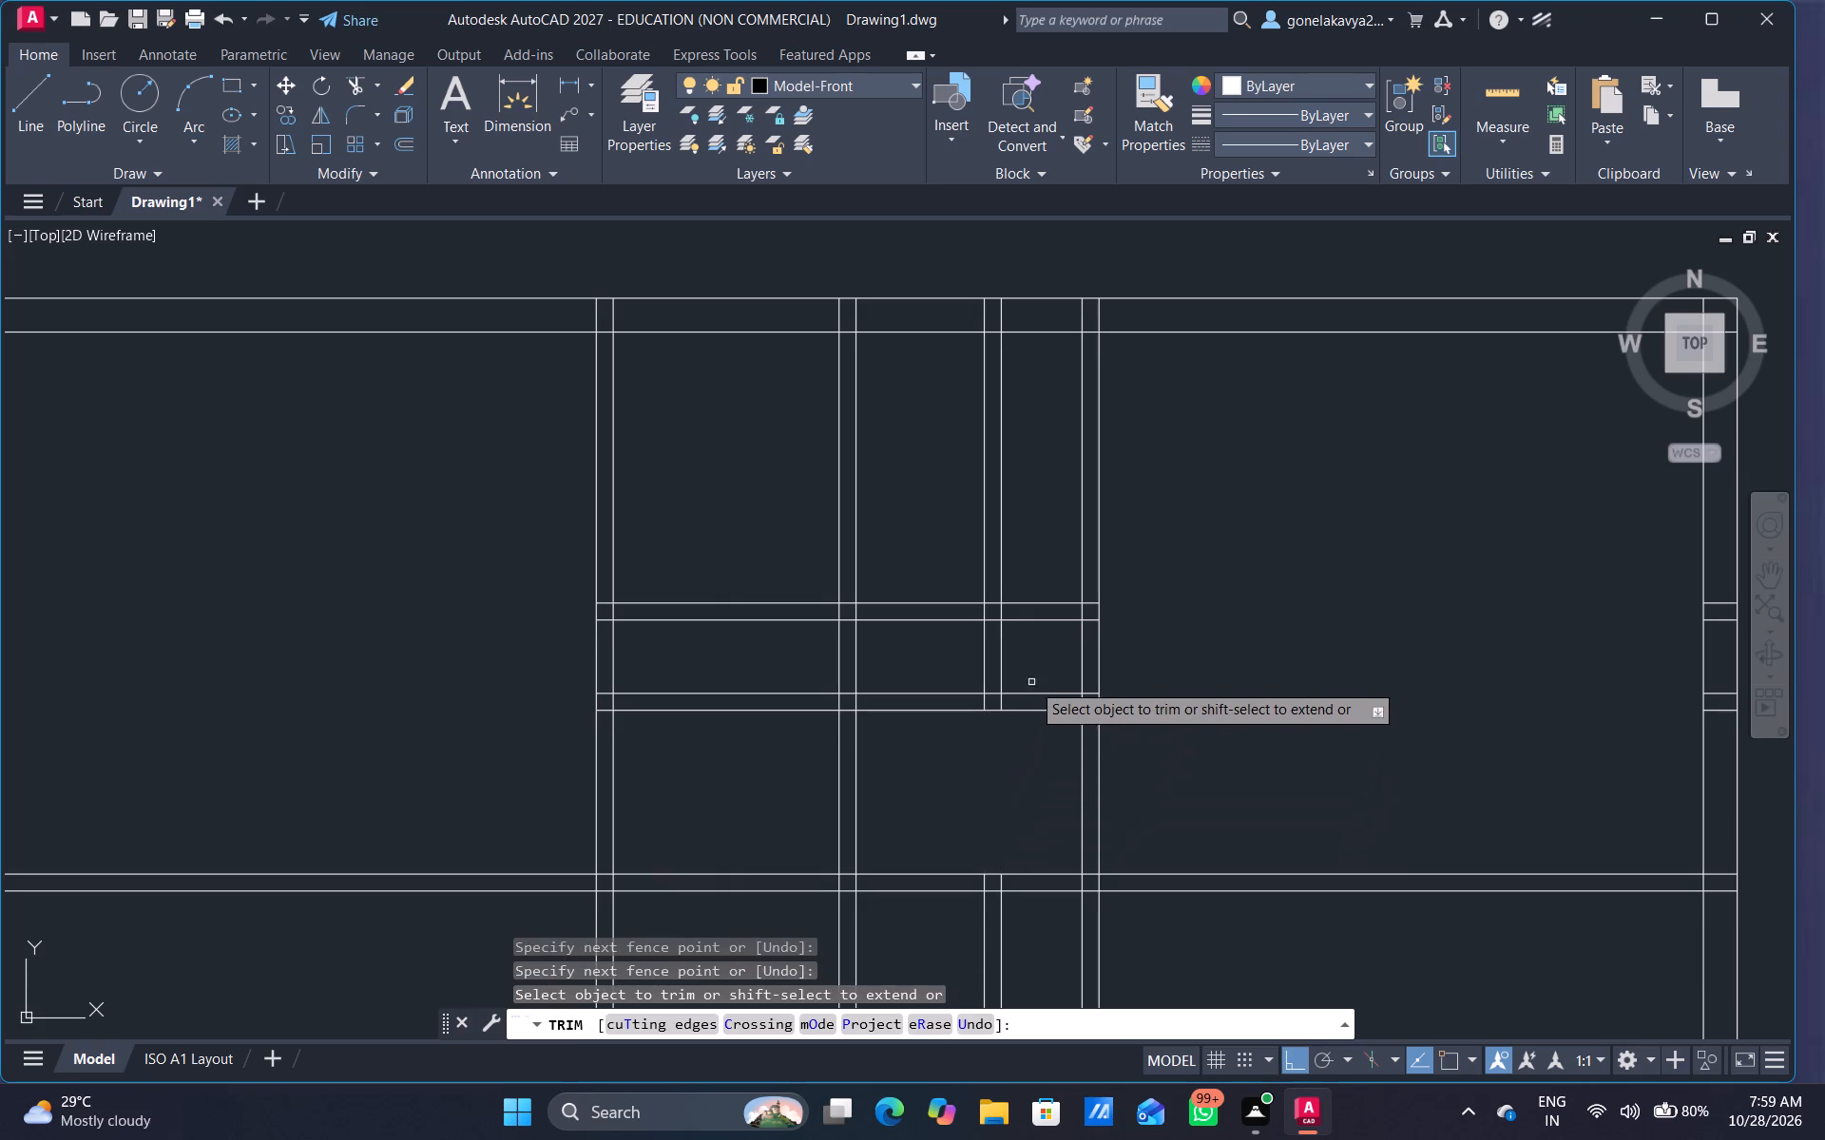
left_click_drag(1032, 652, 986, 658)
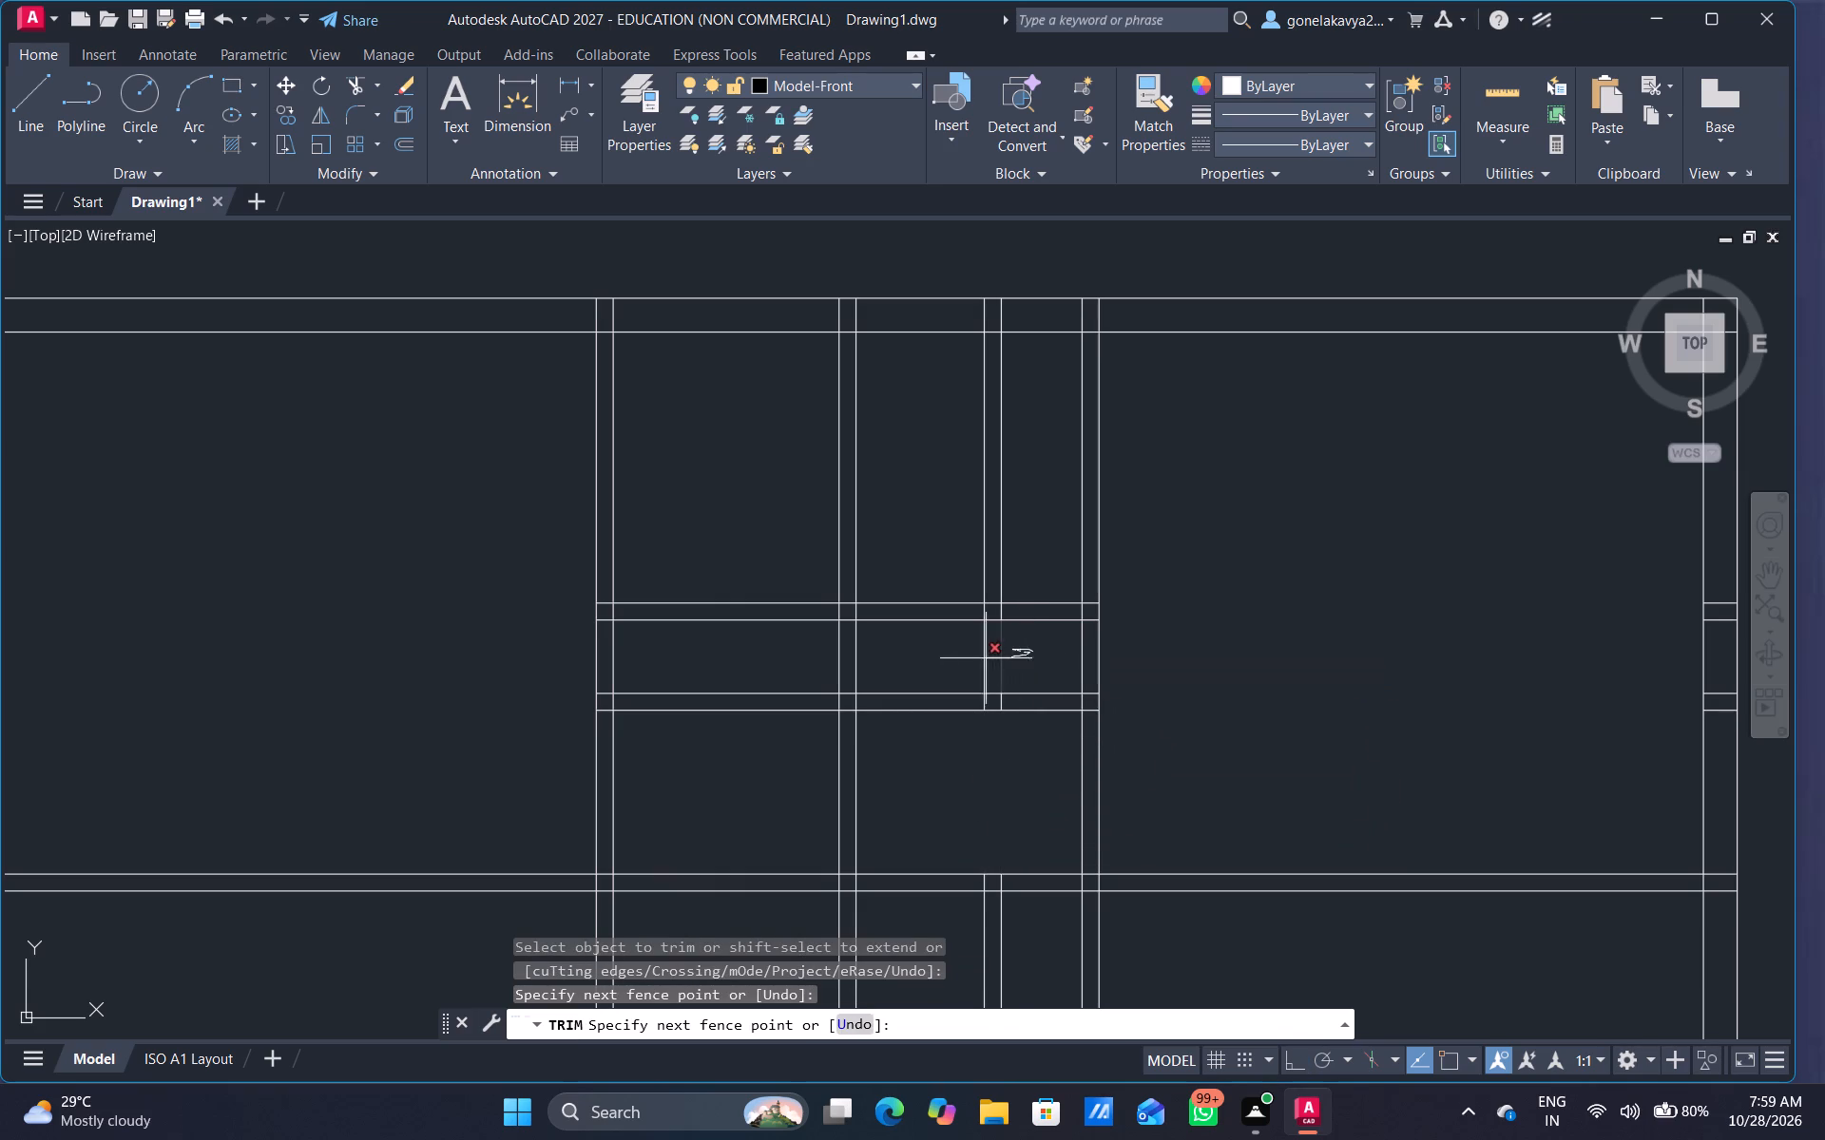
left_click_drag(986, 658, 979, 659)
left_click_drag(1003, 702, 973, 703)
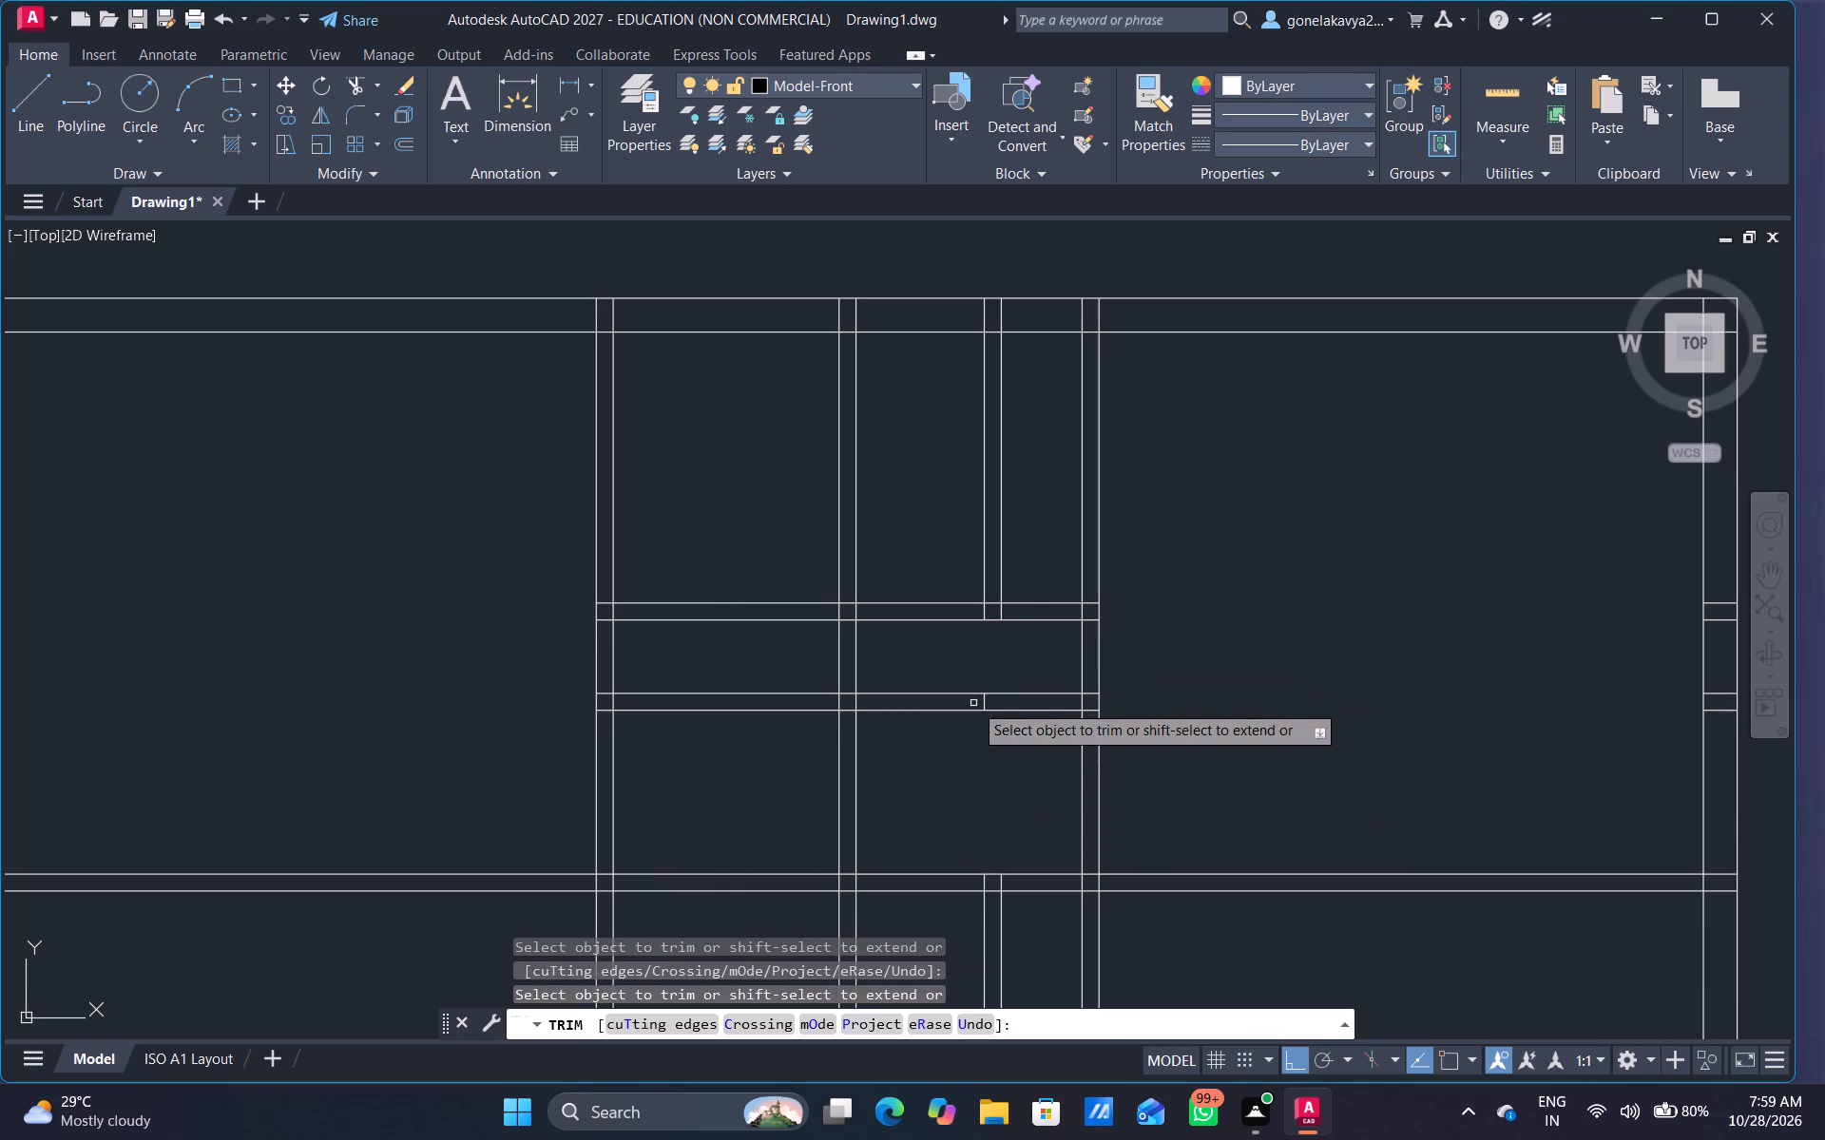
left_click(985, 703)
left_click_drag(1028, 529, 904, 539)
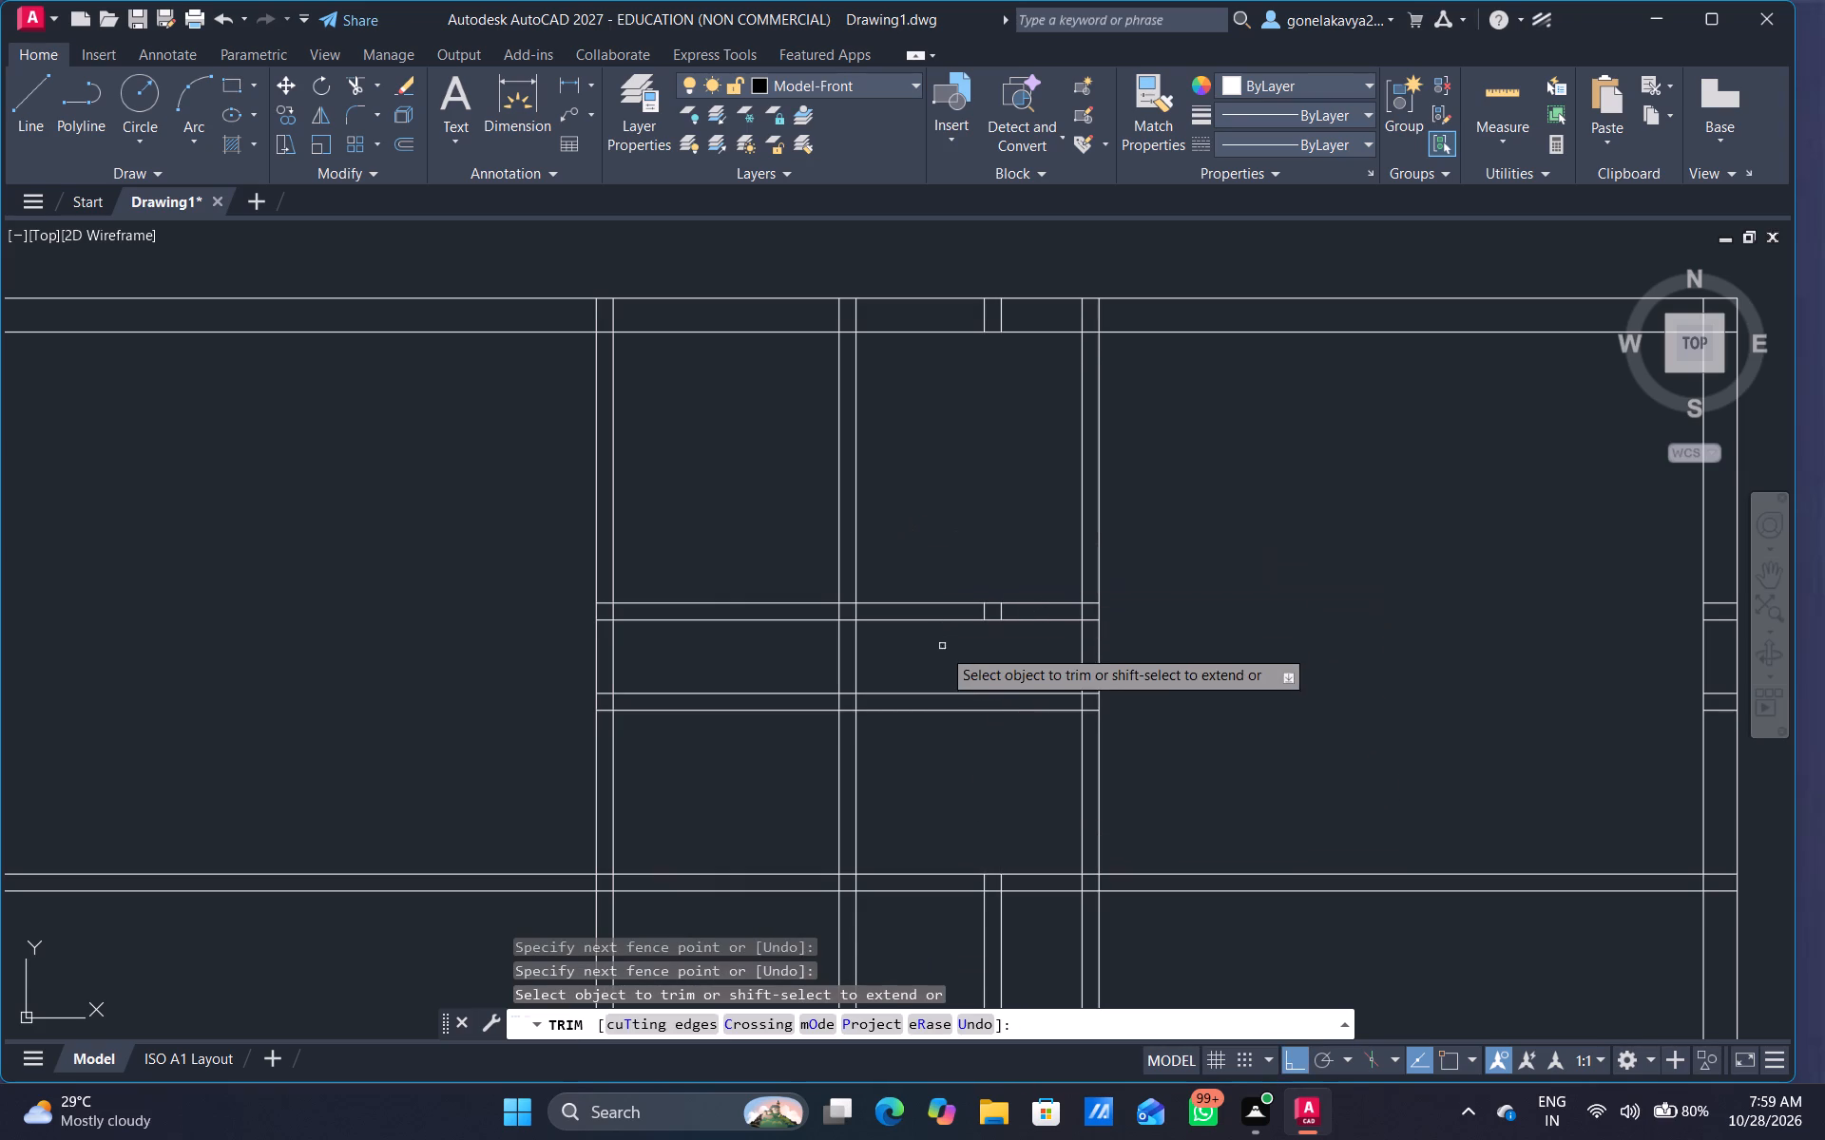
scroll(981, 612, "up", 2)
left_click_drag(980, 613, 1029, 609)
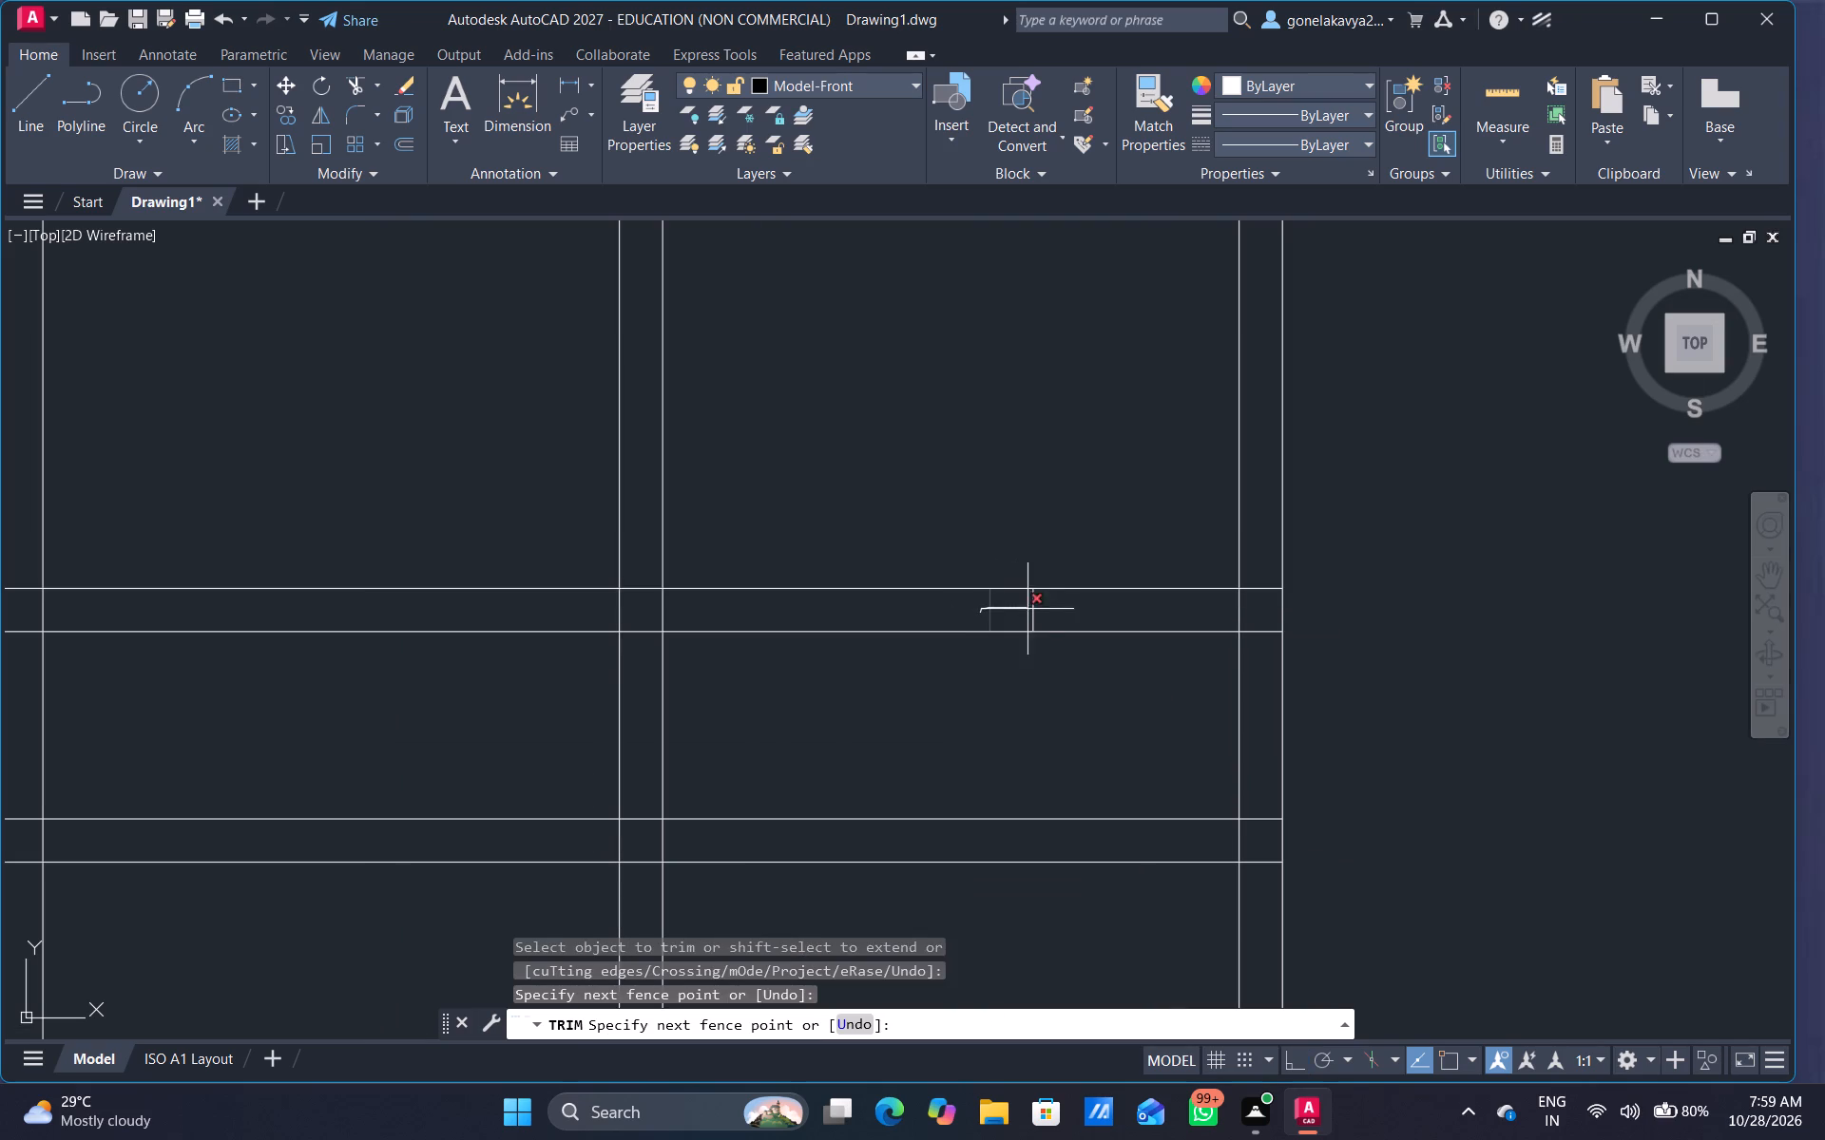
left_click_drag(1029, 609, 1058, 612)
scroll(1140, 684, "down", 2)
key("Escape")
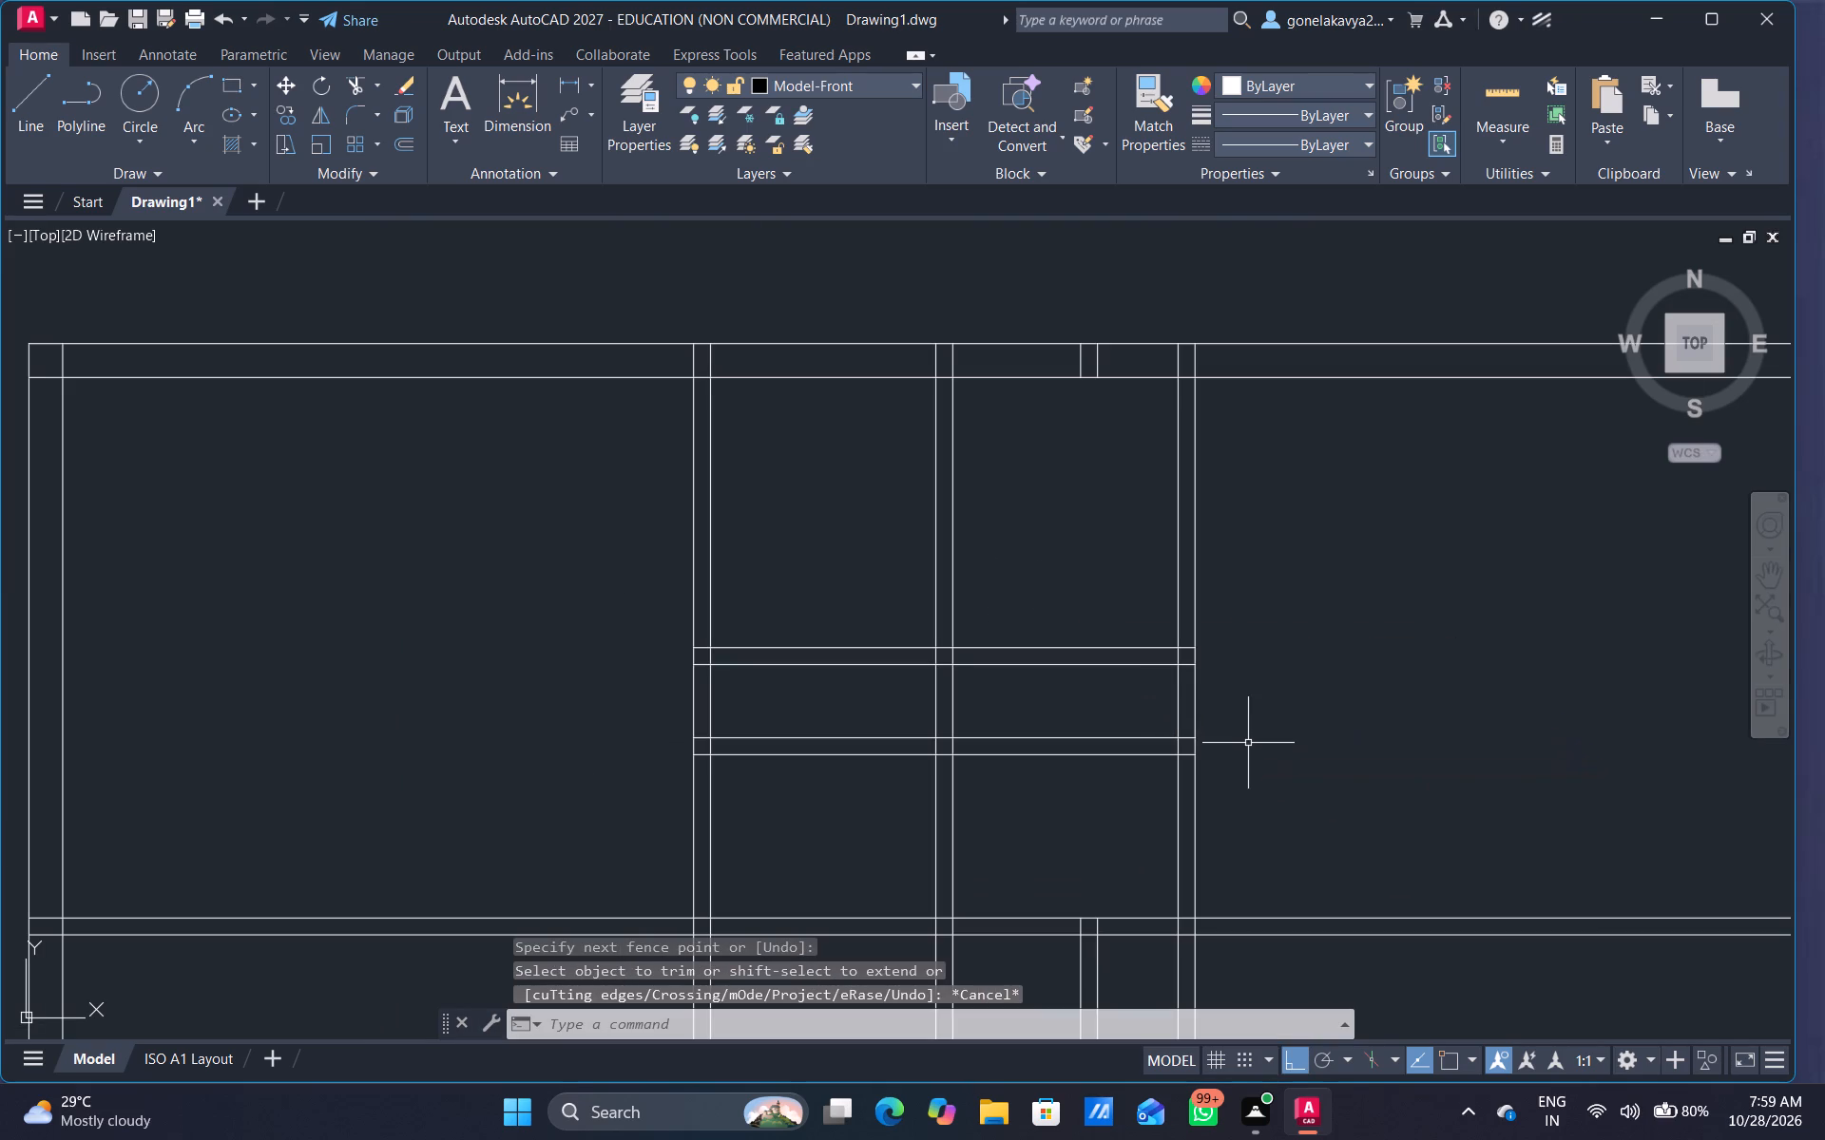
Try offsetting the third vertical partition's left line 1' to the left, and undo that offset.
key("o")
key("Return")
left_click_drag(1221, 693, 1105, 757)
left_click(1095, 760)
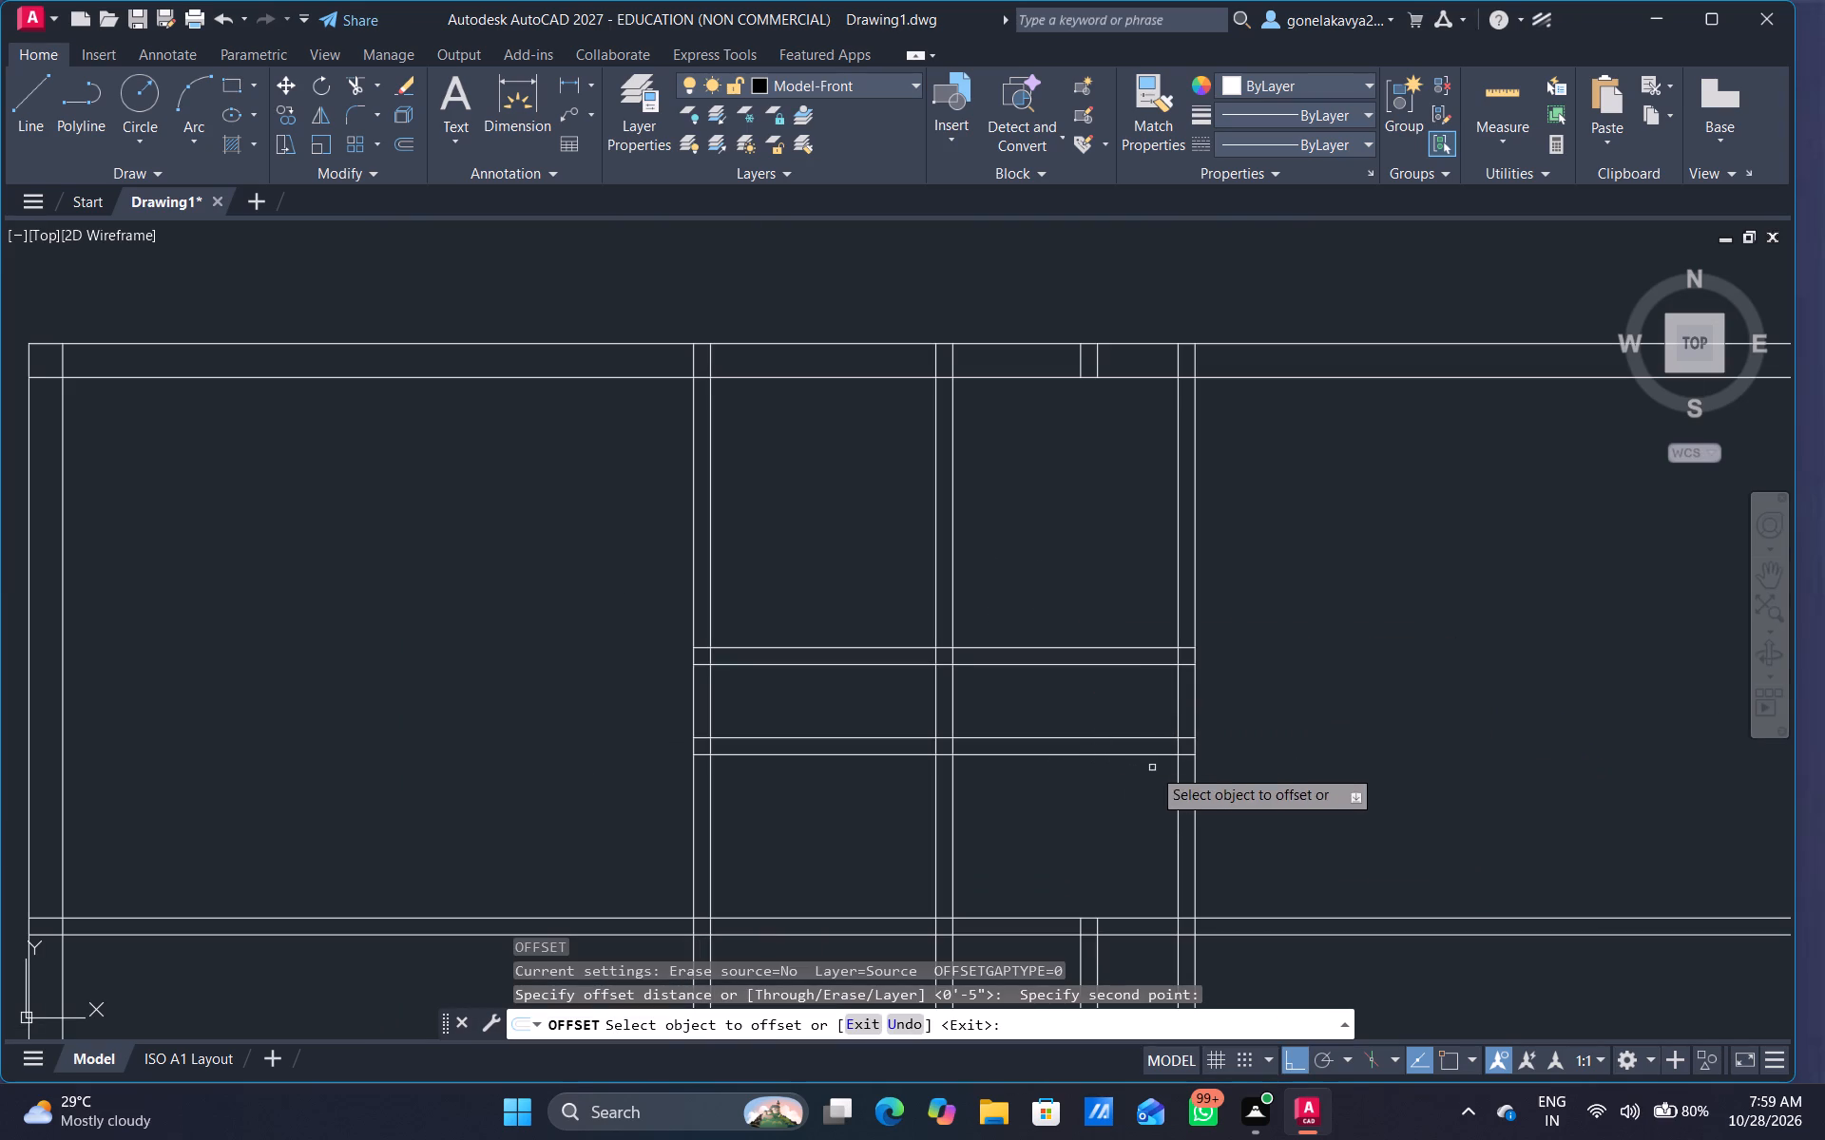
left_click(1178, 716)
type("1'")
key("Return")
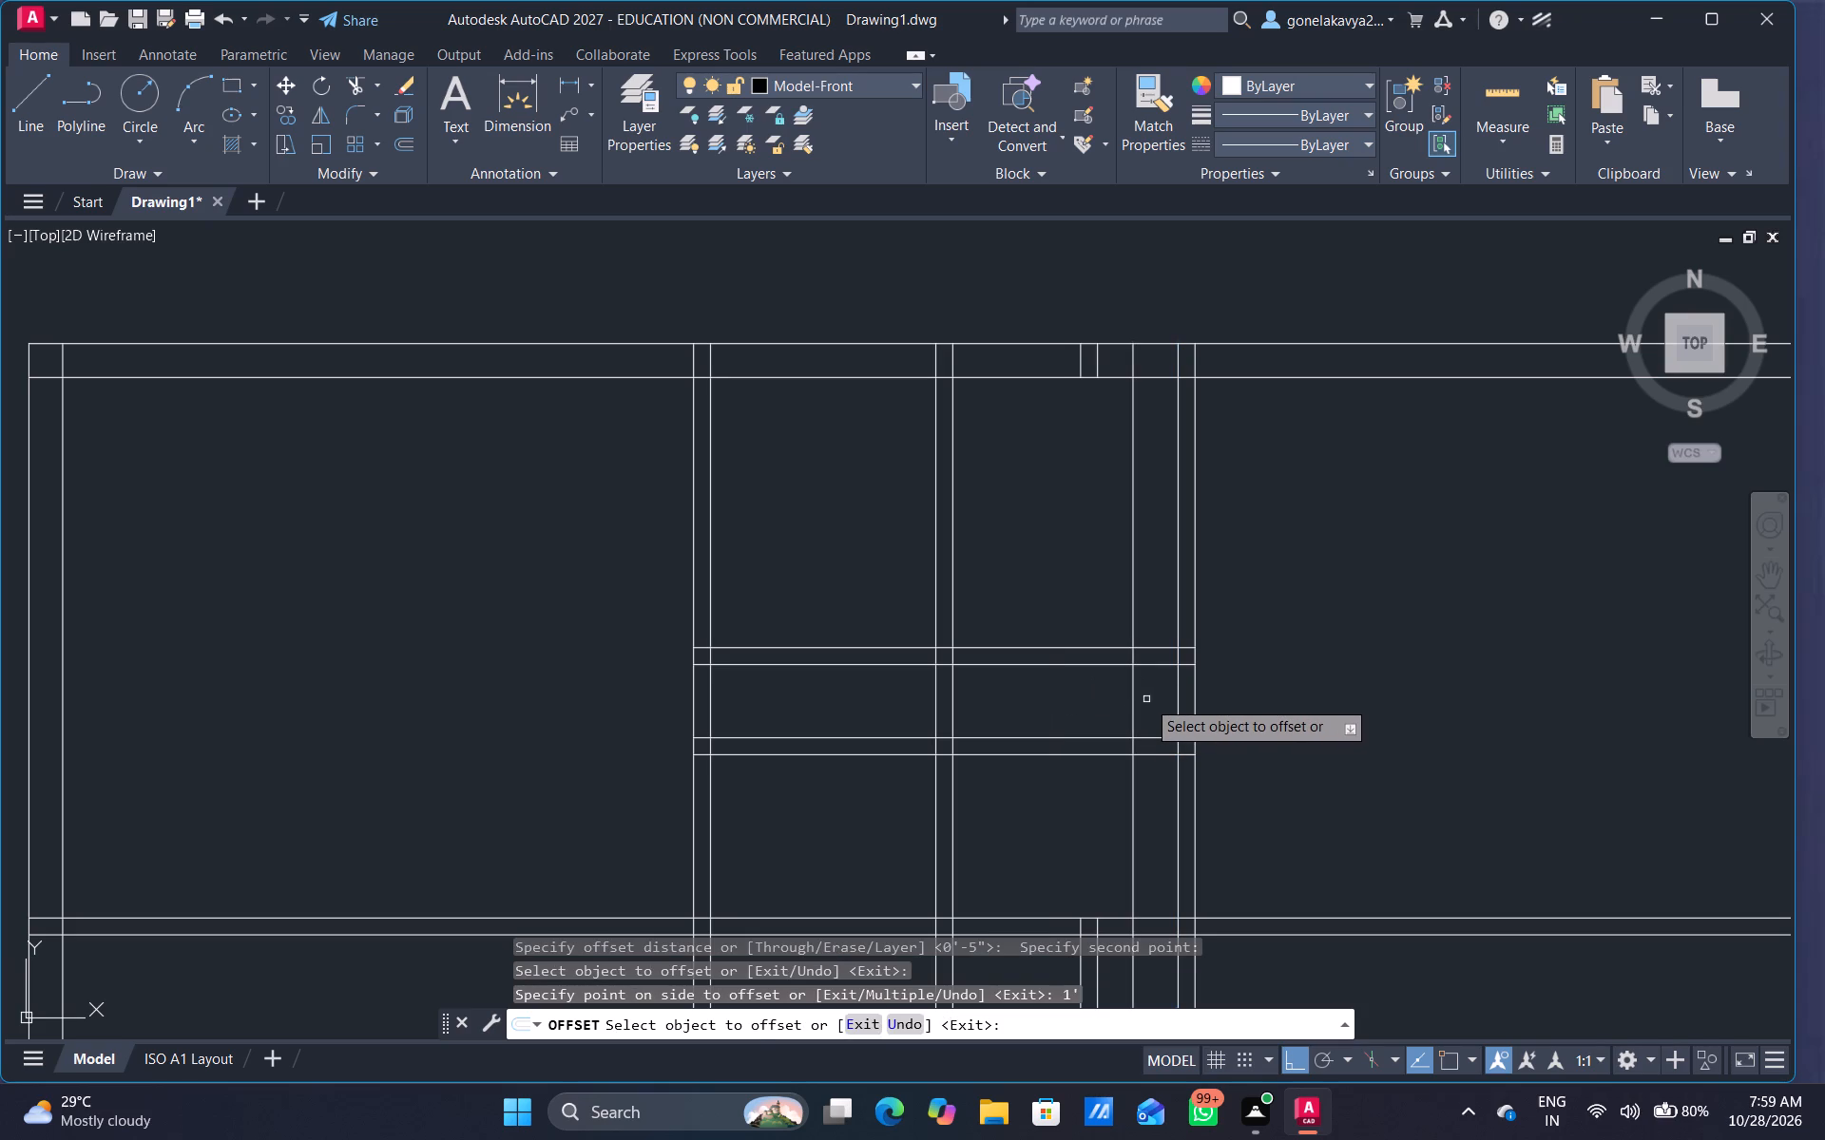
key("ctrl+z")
Offset the third vertical partition's left line 1.5' to the left, and offset the new line 4.5" left as a vertical partition.
type("1.5'")
key("Return")
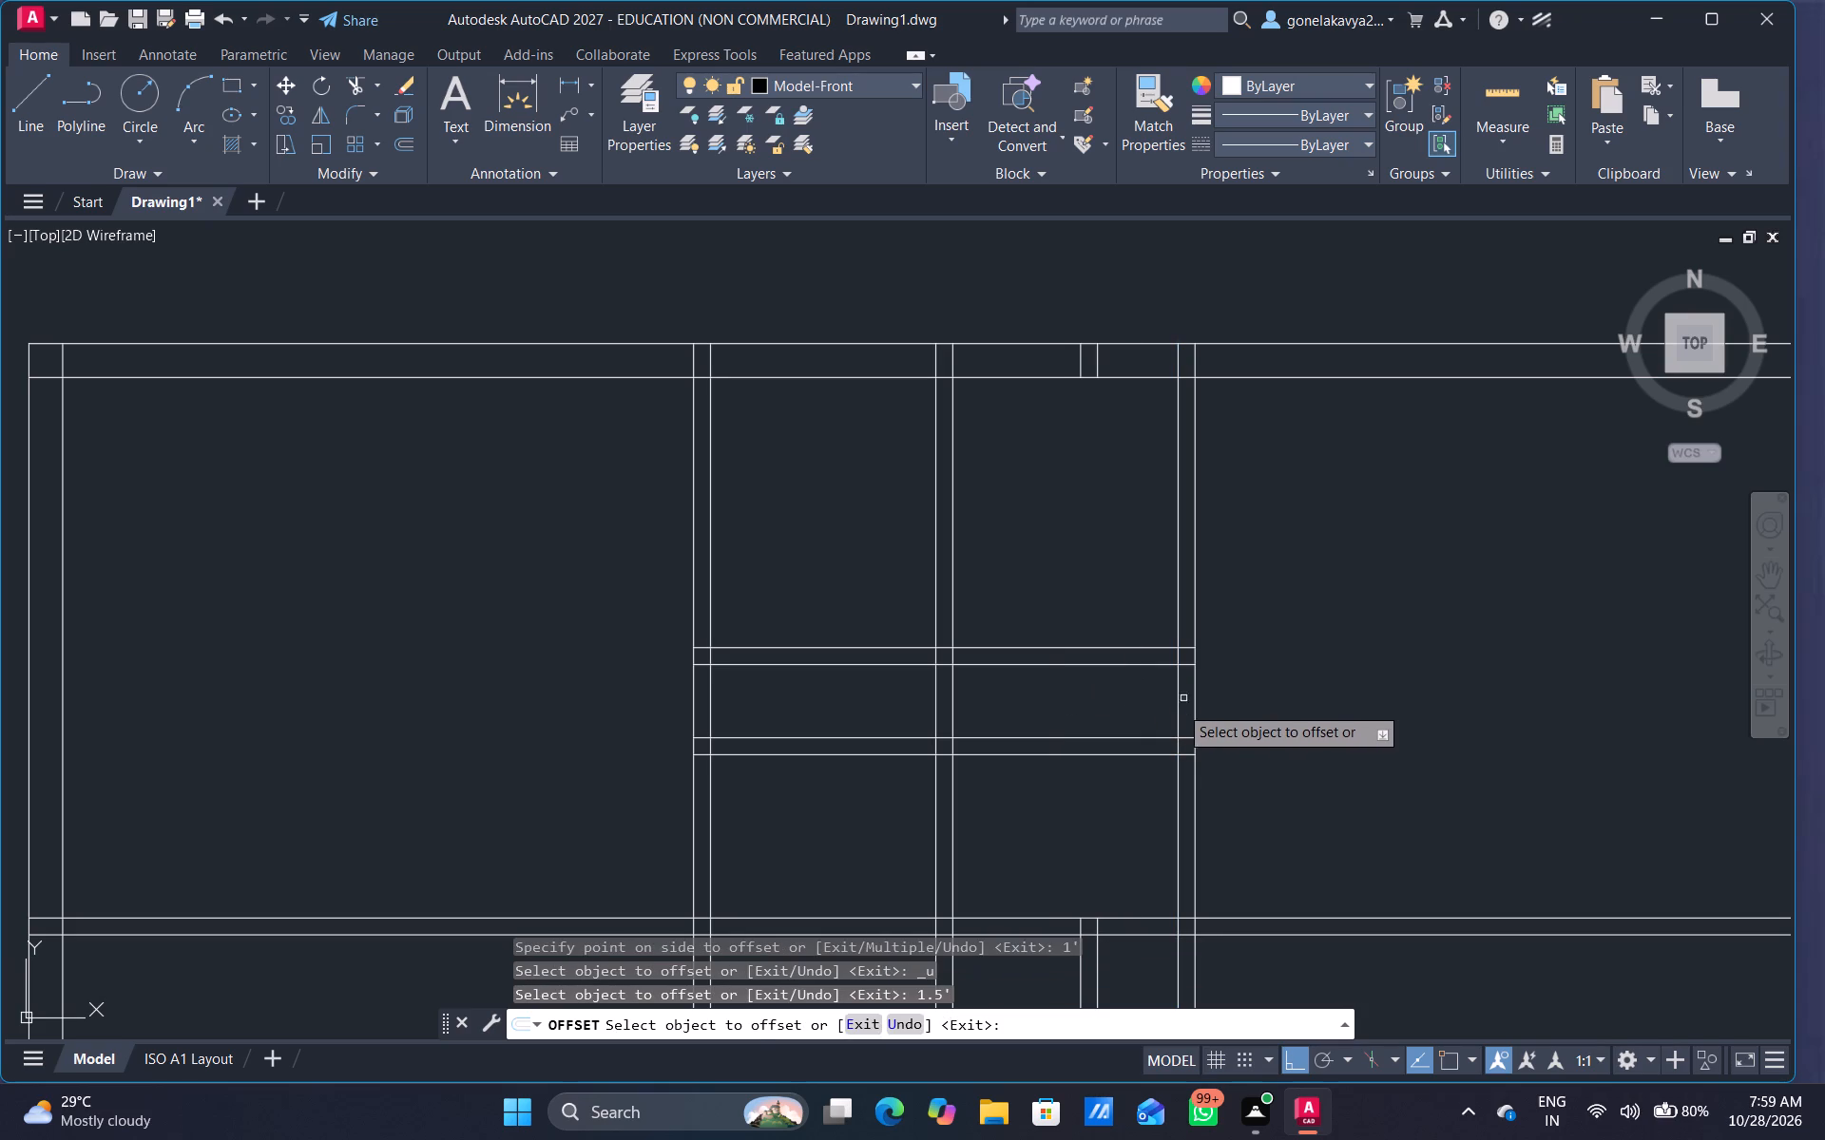
left_click(1176, 718)
type("1.5'")
key("Return")
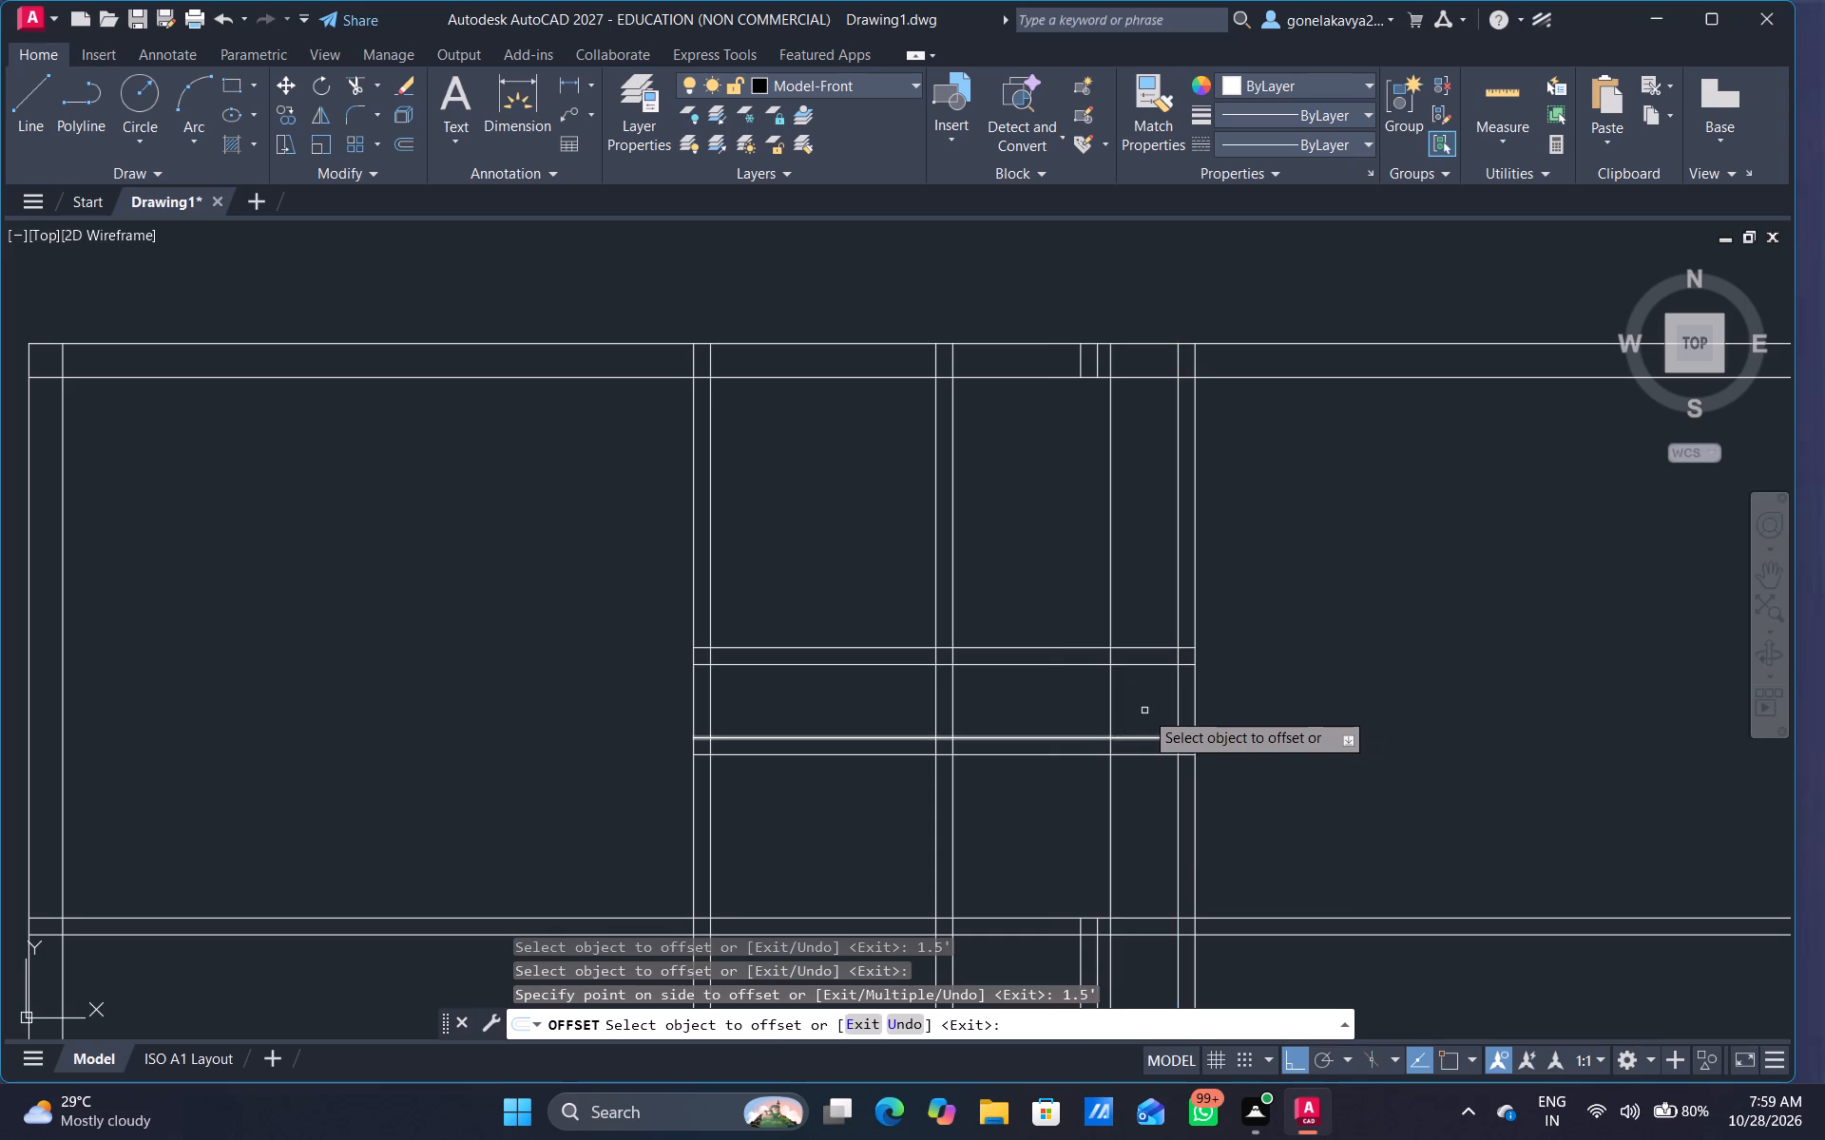
left_click(1110, 703)
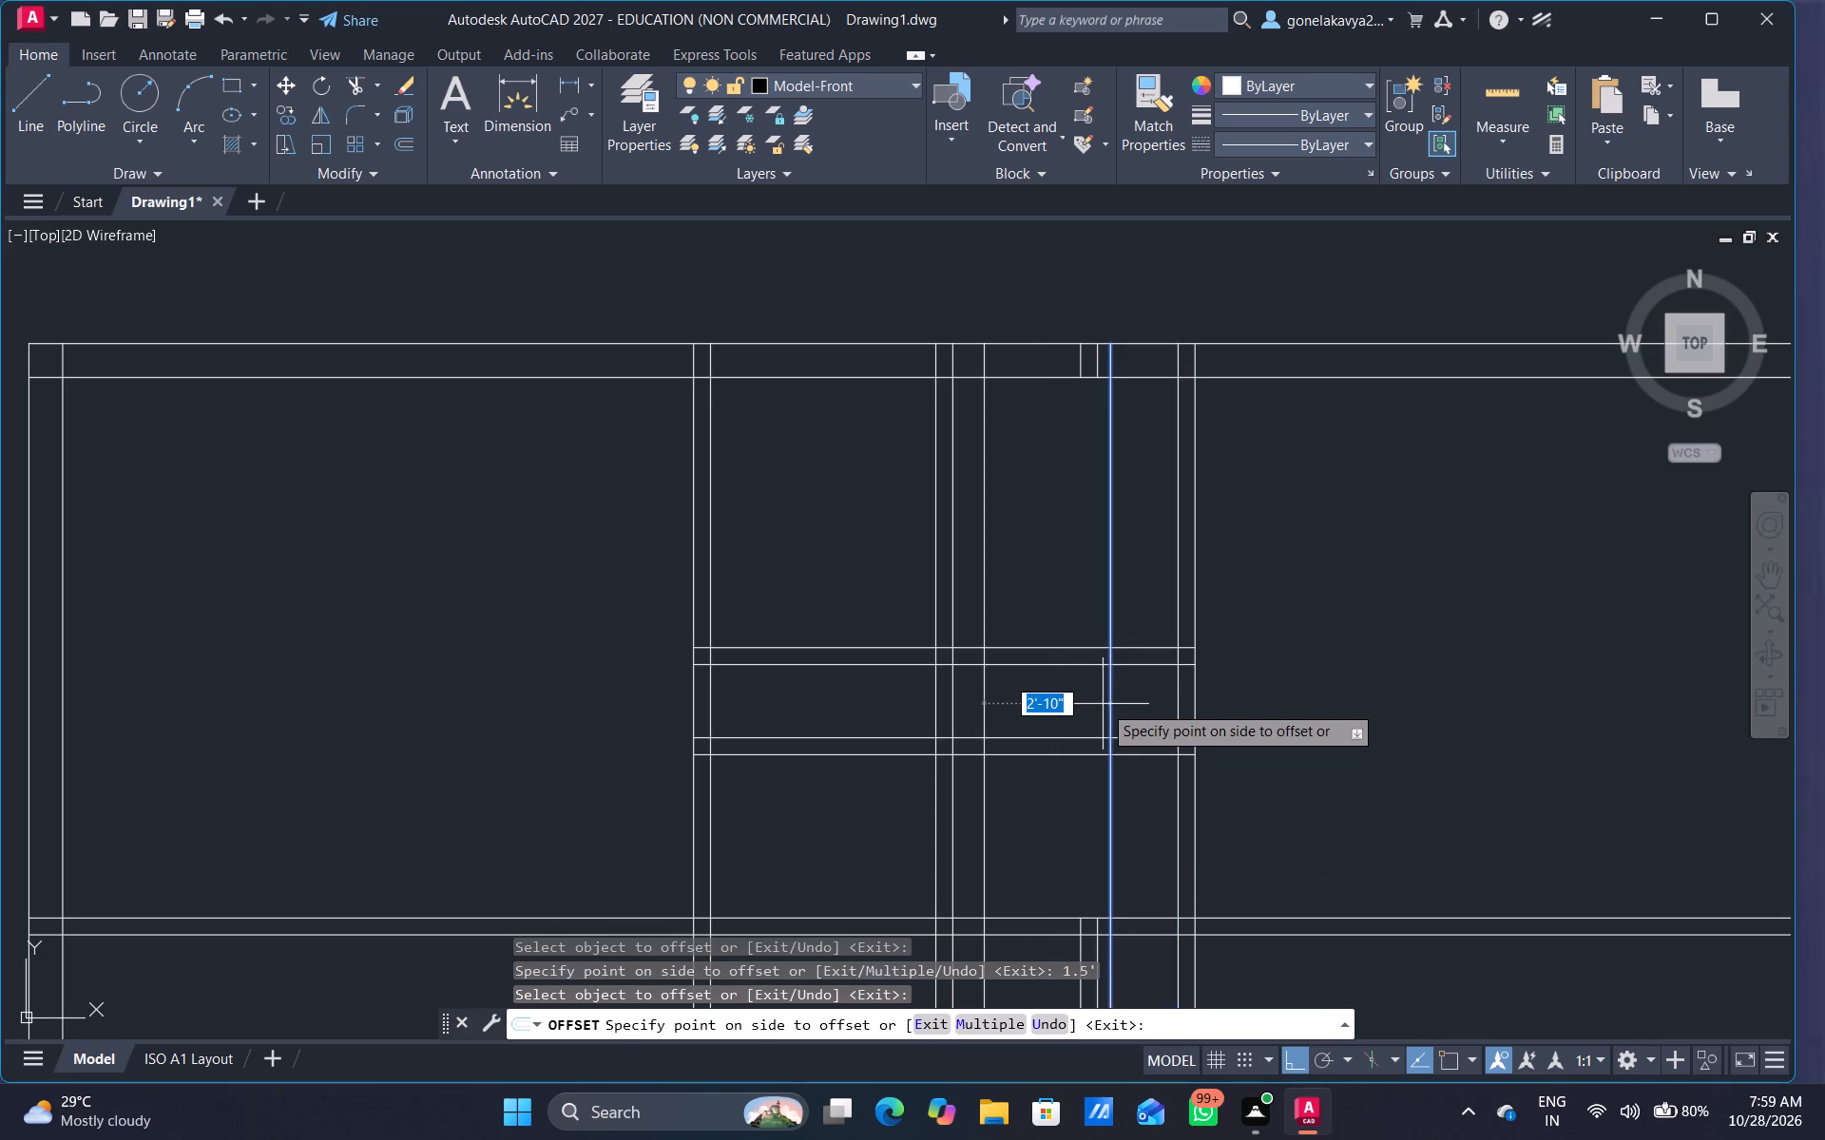
type("4.5\"")
key("Return")
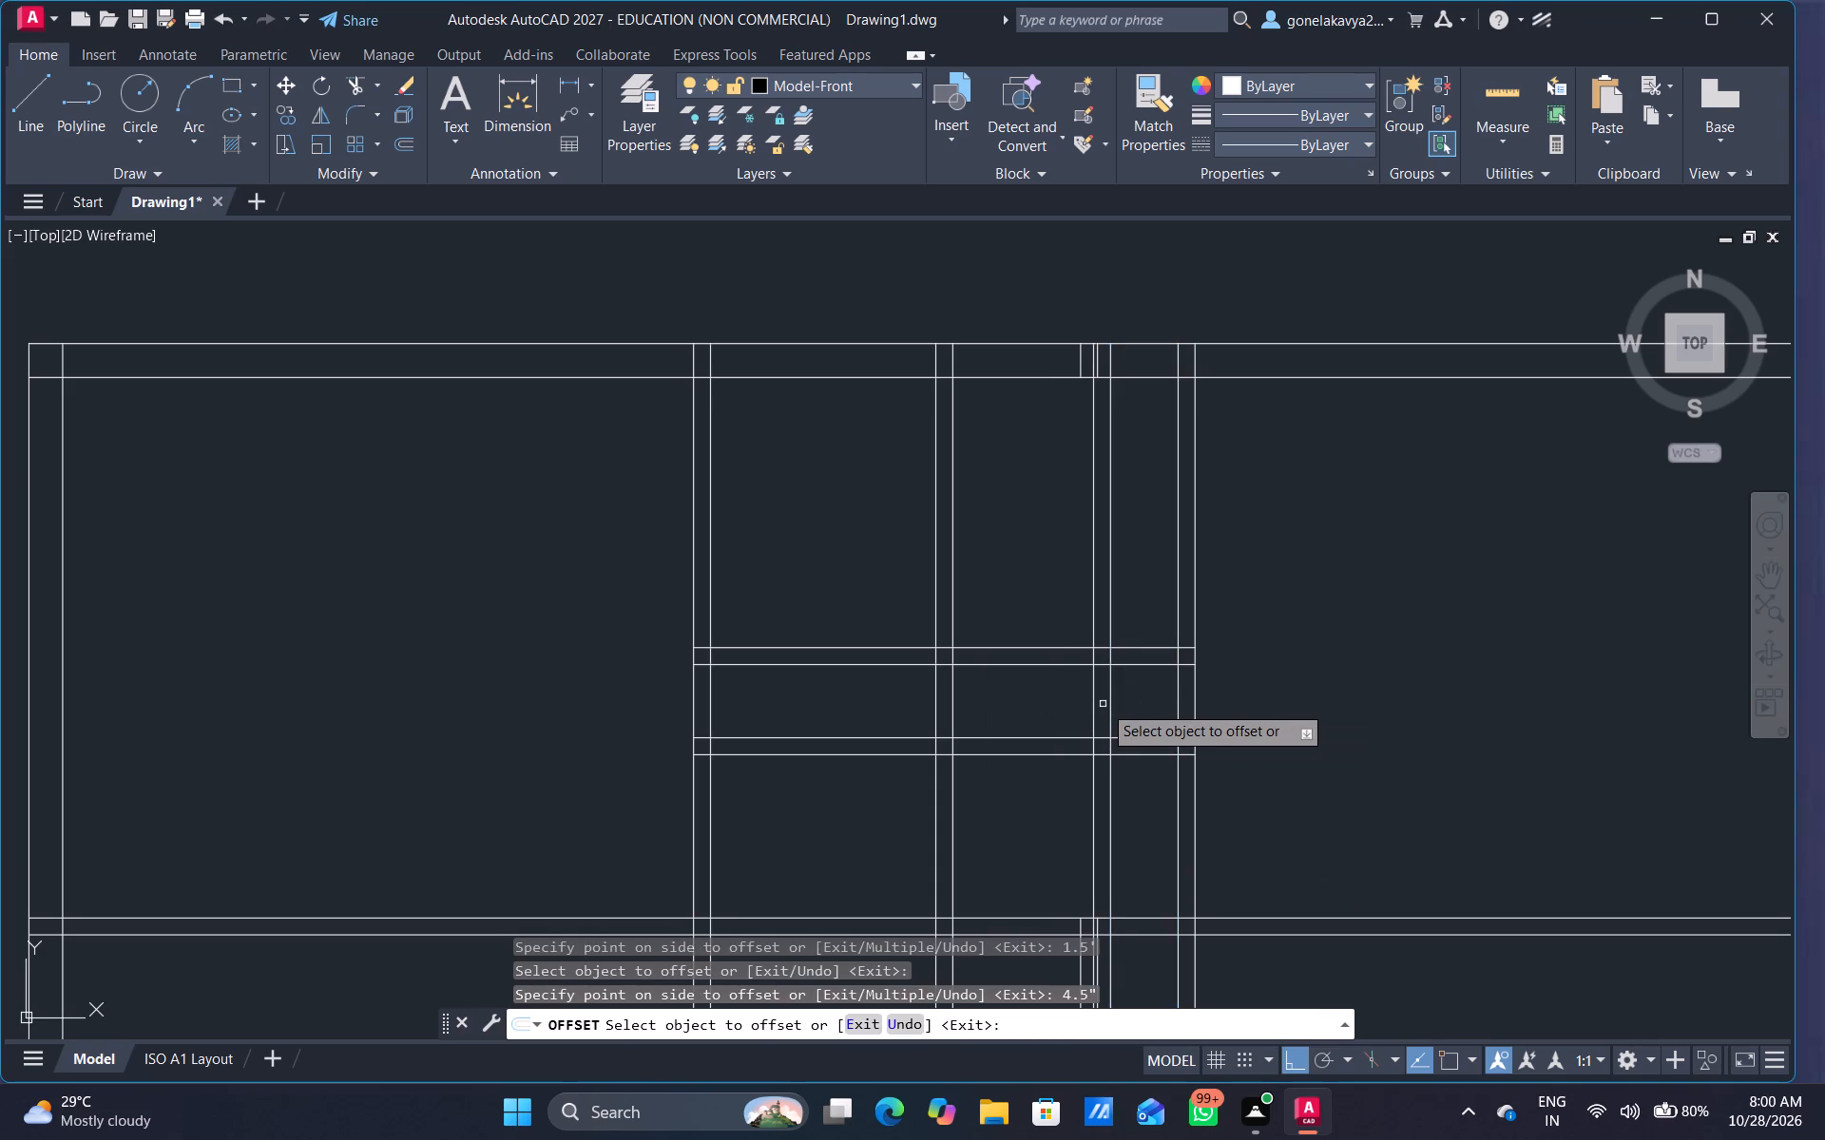
Offset the newest vertical partition's left line 1' to the left, and offset the new line 4.5" left as another vertical partition.
left_click(1093, 722)
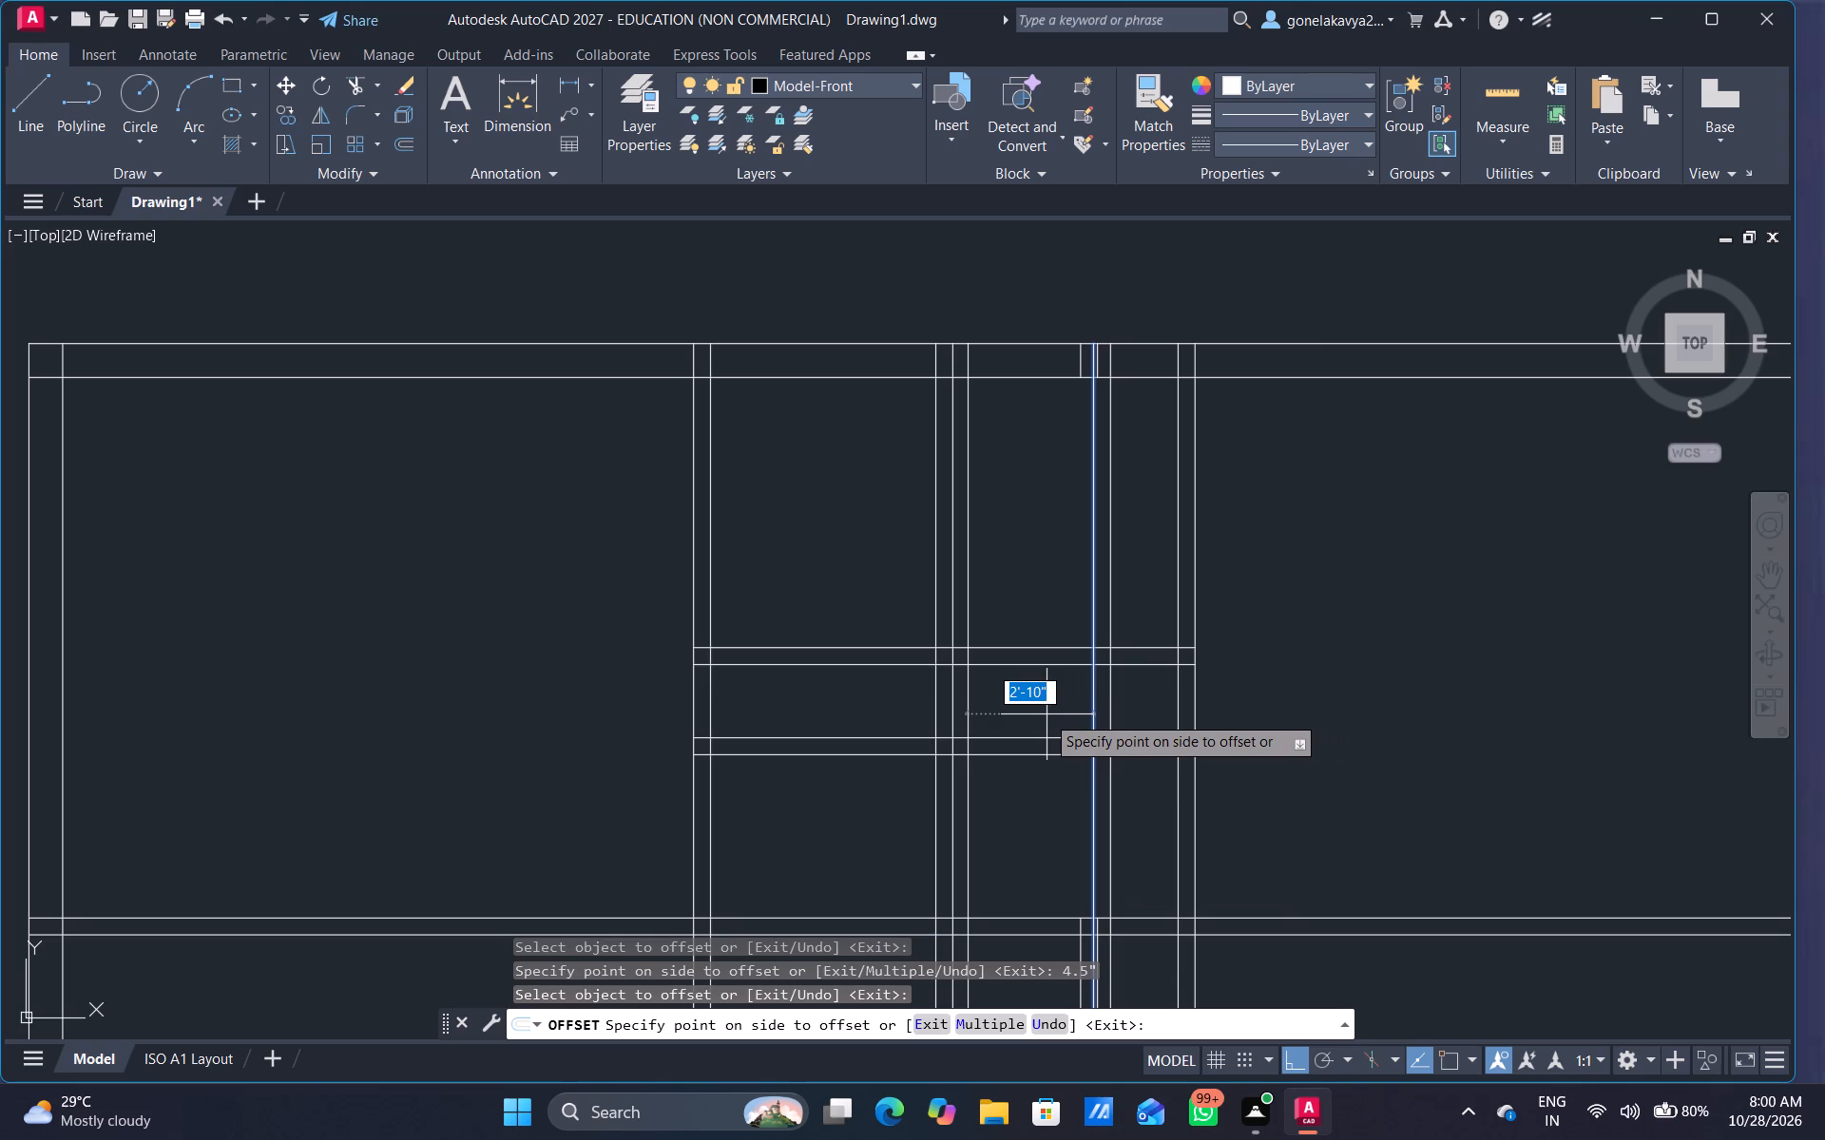
type("1'")
key("Return")
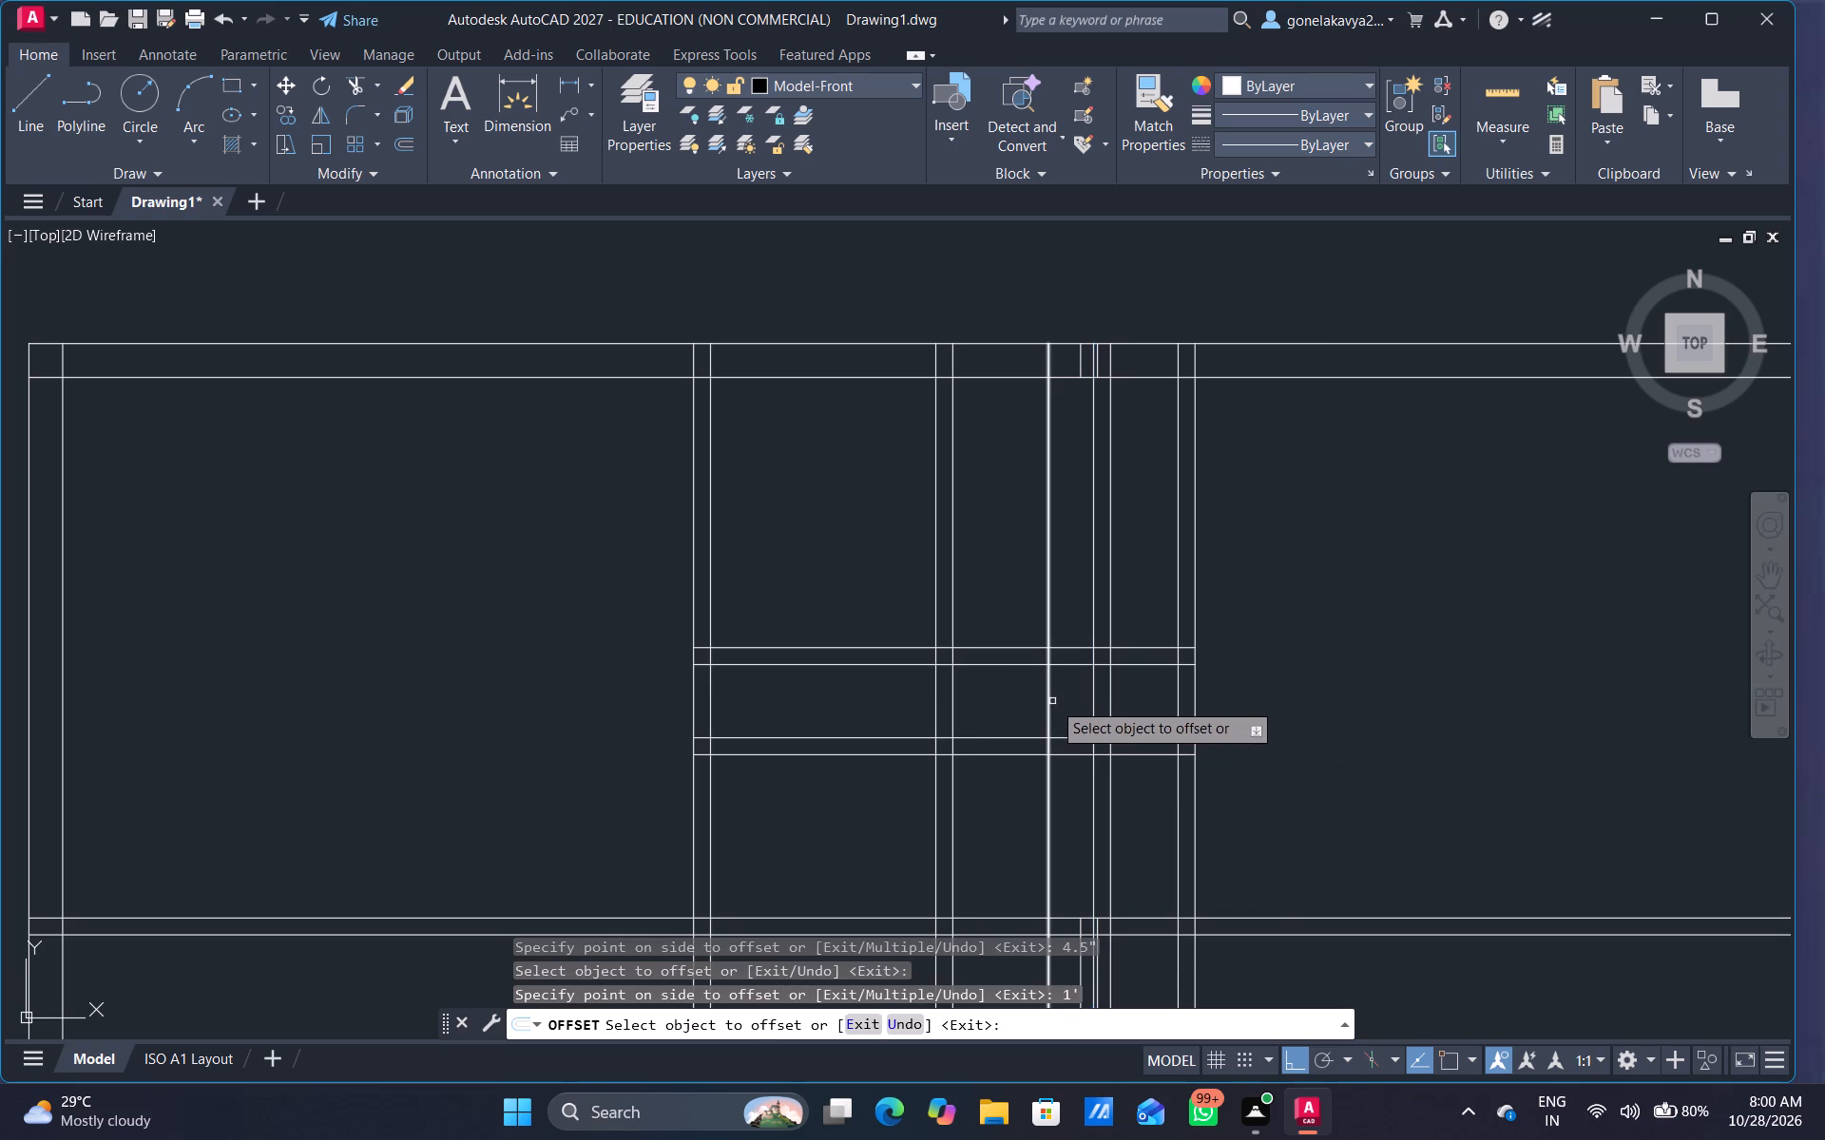
left_click(1048, 715)
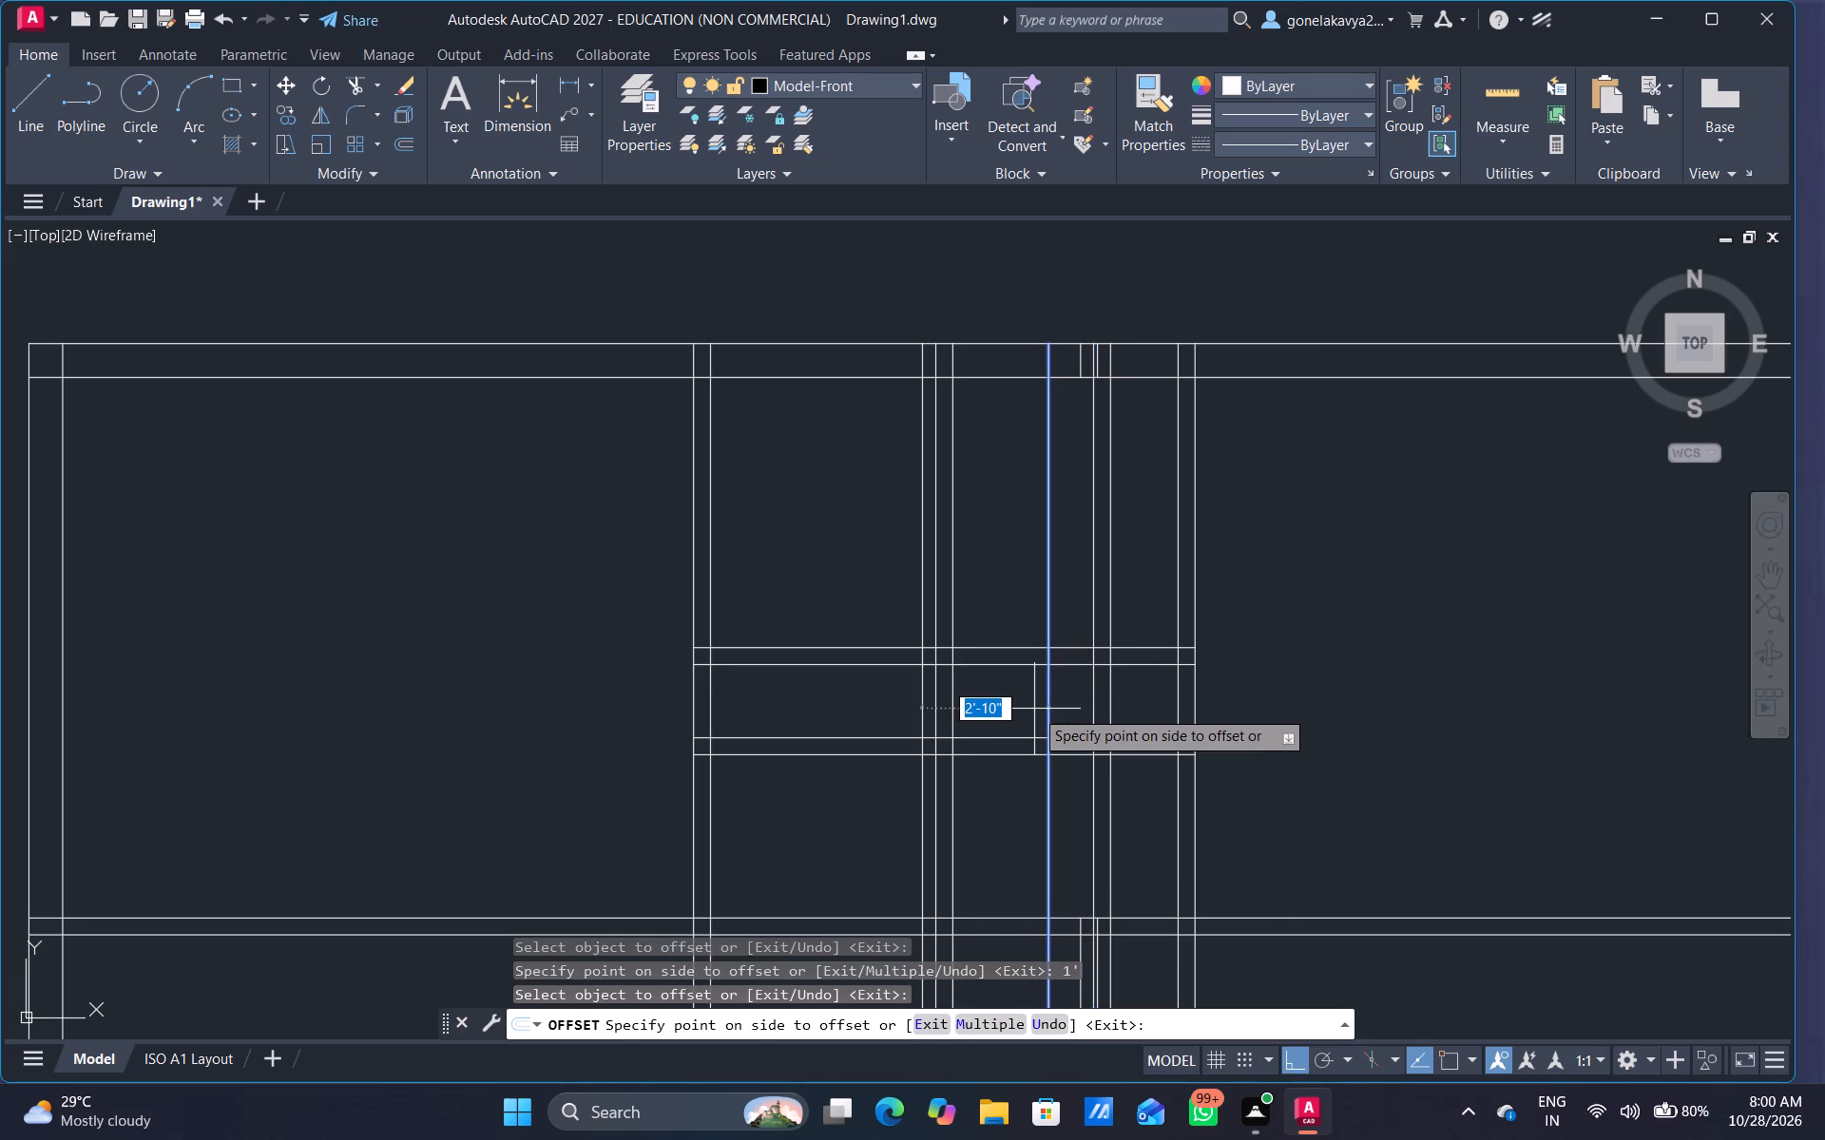
type("4.5\"")
key("Return")
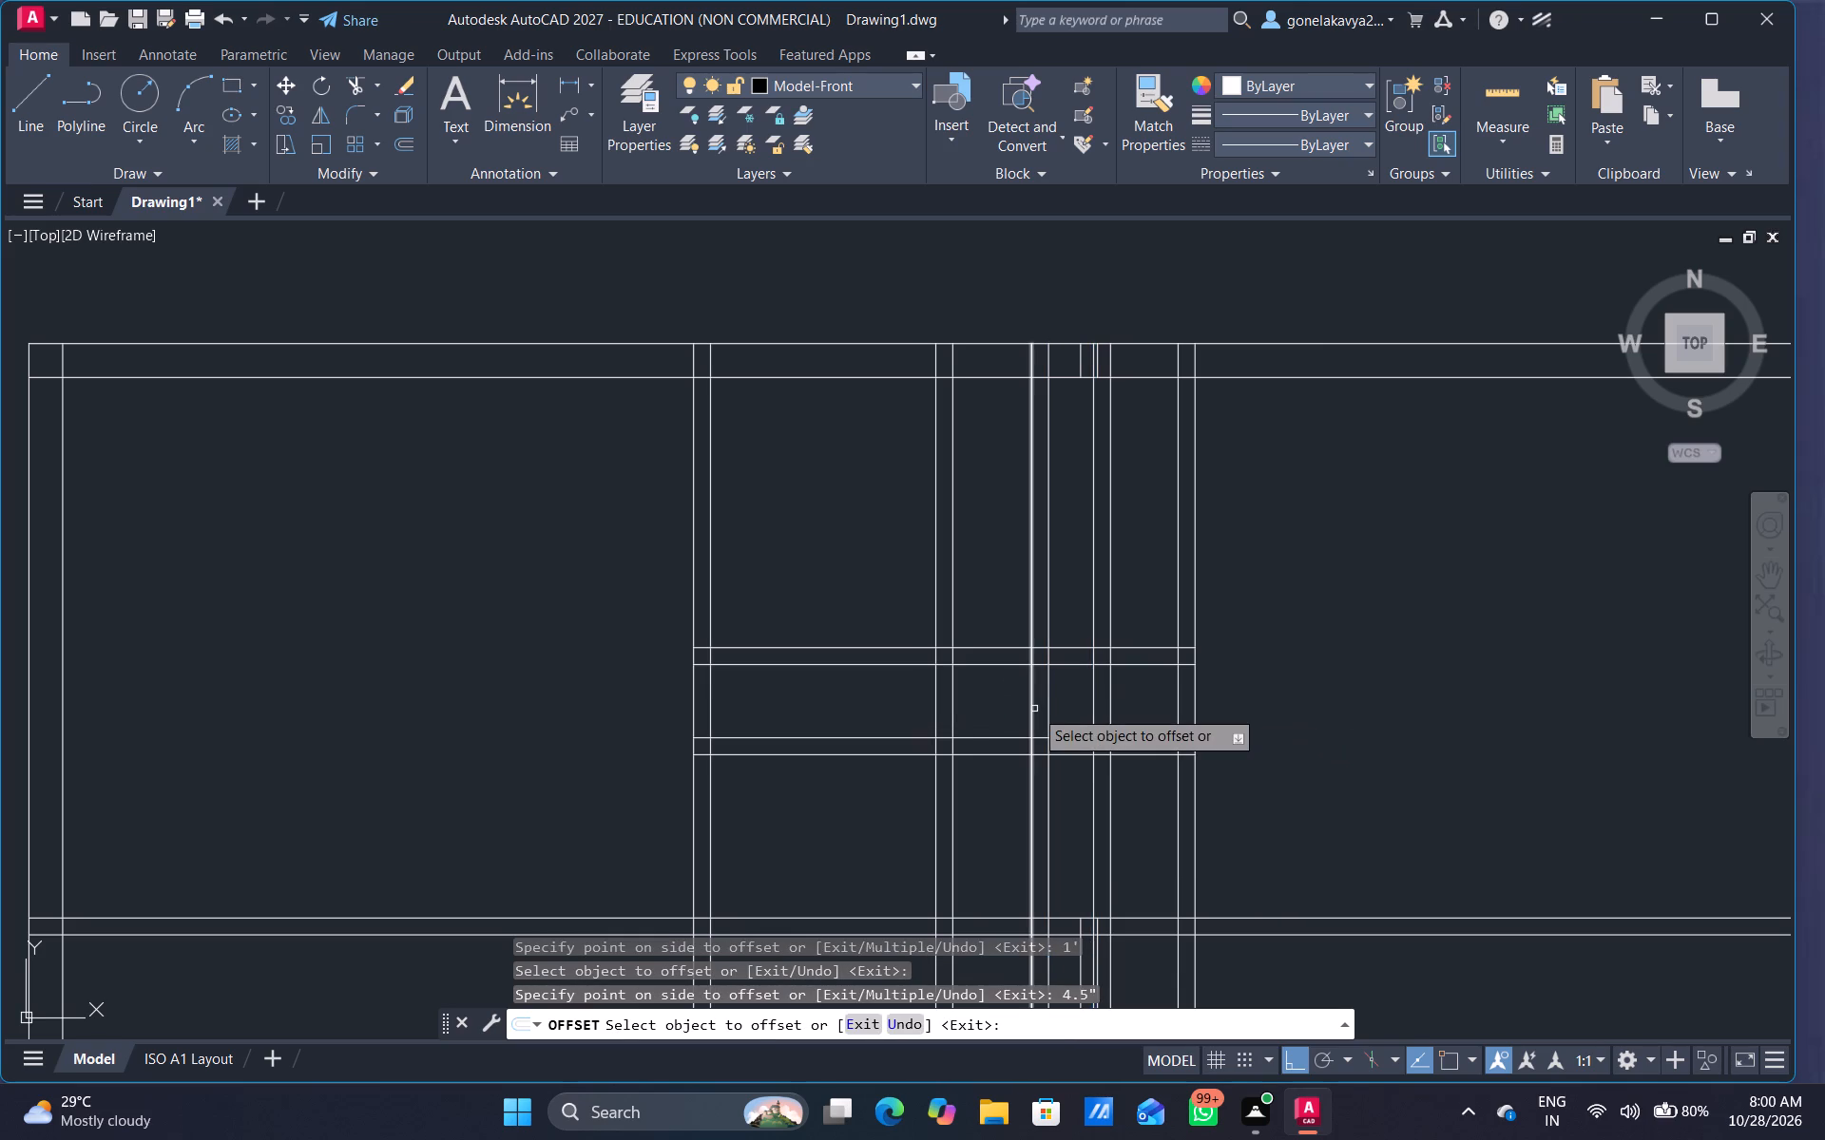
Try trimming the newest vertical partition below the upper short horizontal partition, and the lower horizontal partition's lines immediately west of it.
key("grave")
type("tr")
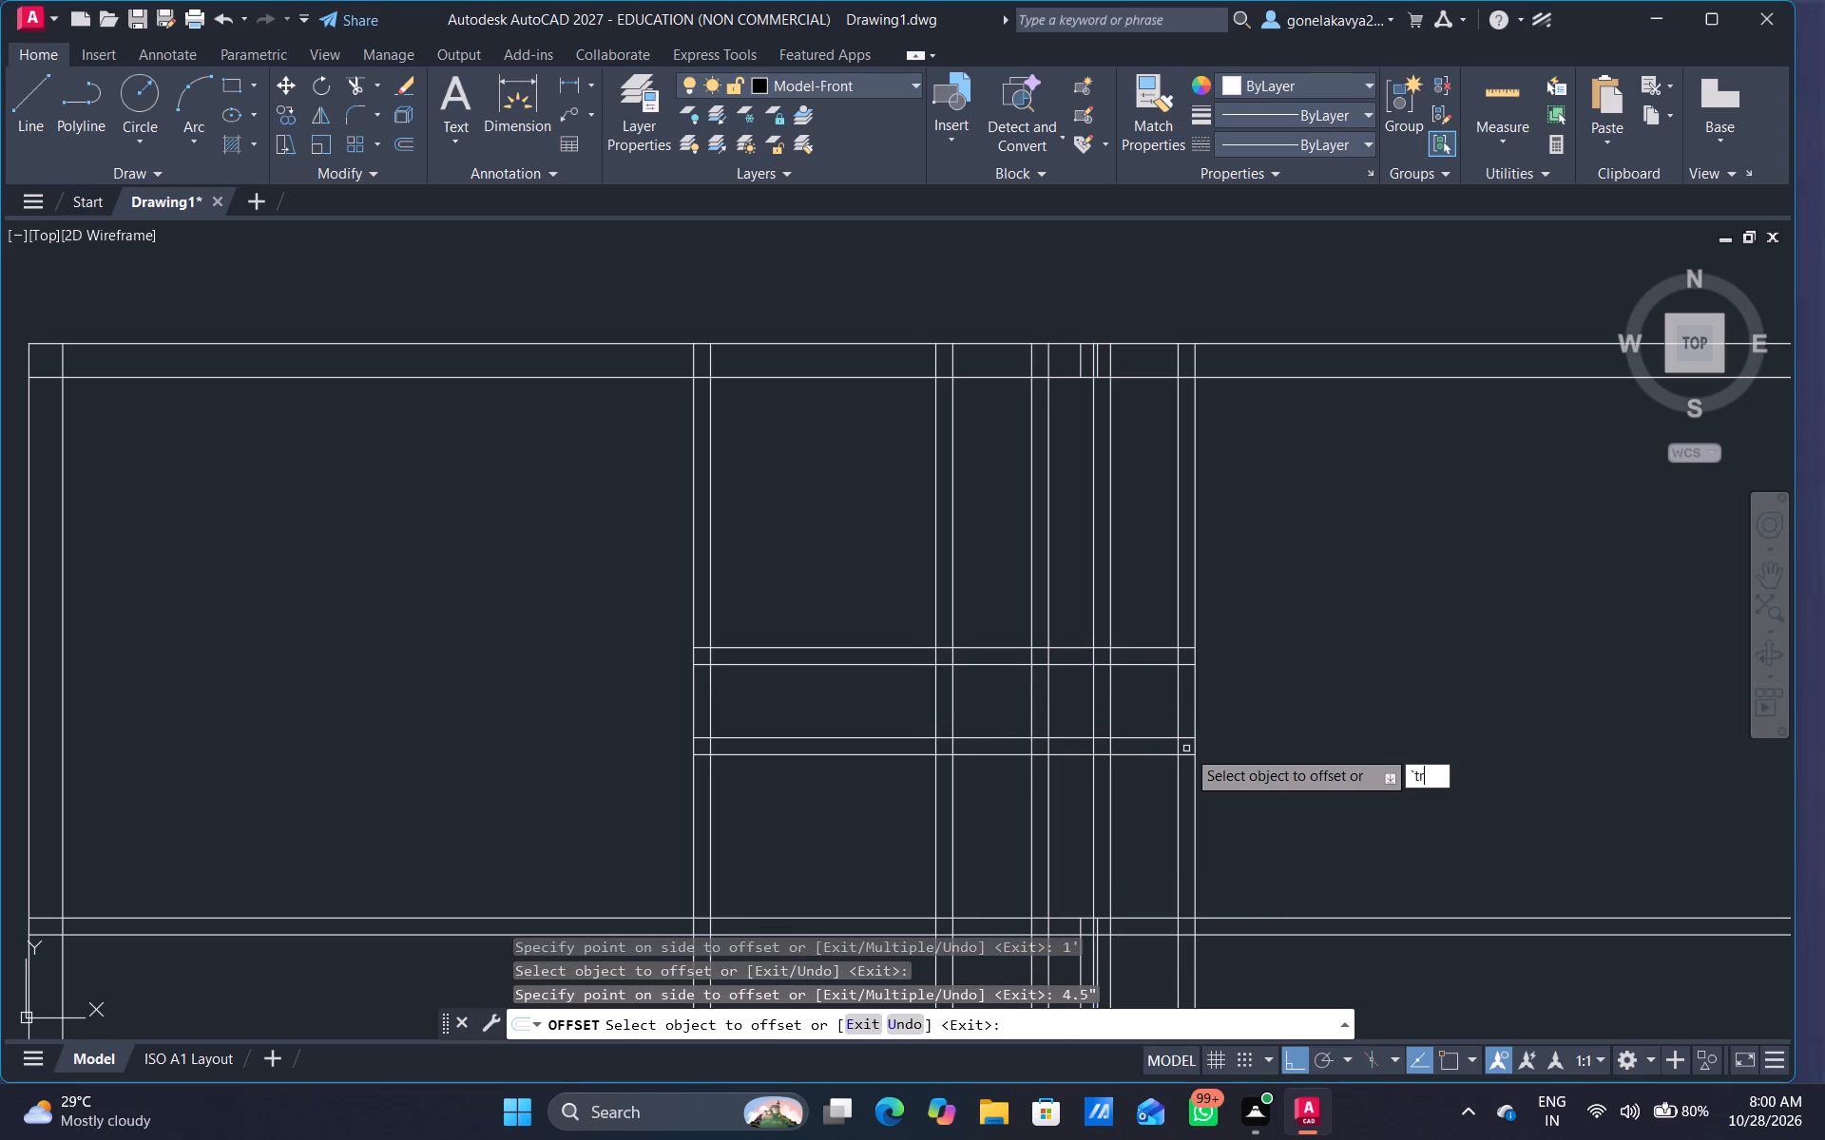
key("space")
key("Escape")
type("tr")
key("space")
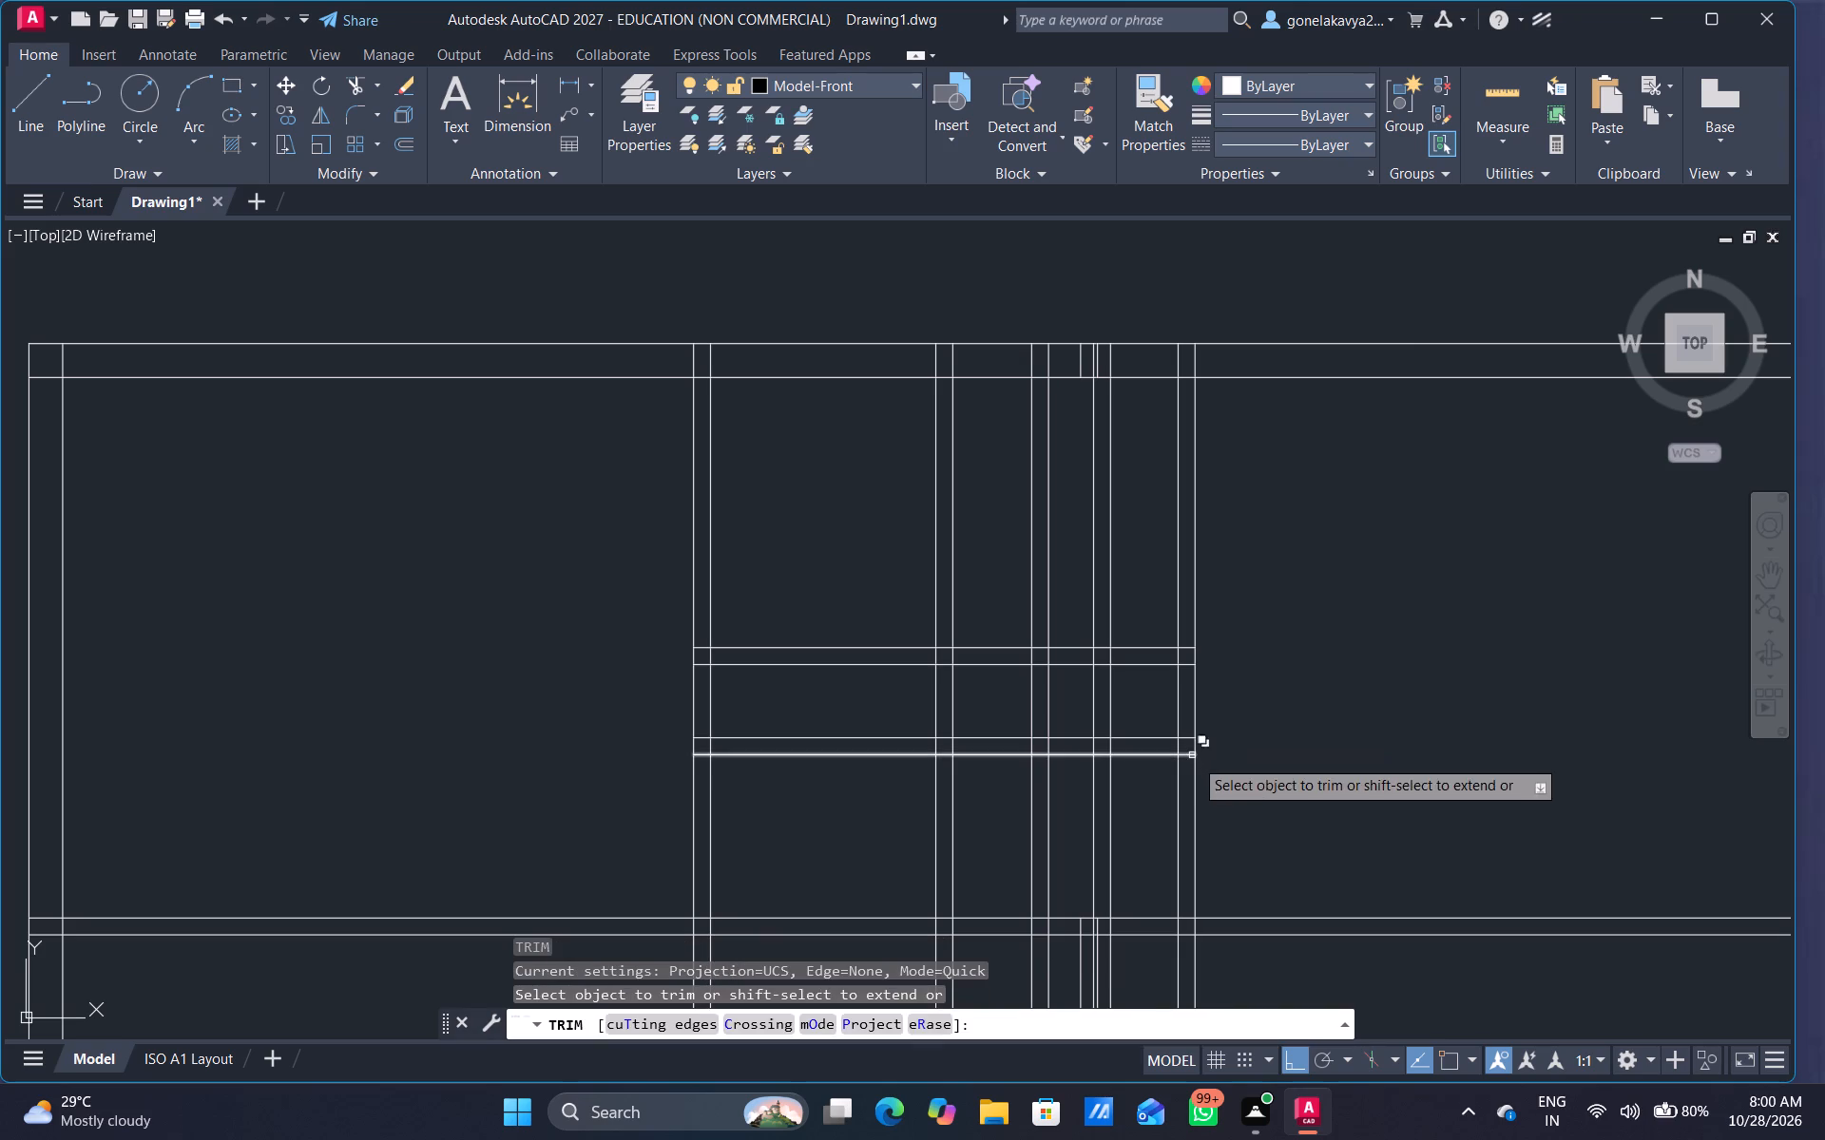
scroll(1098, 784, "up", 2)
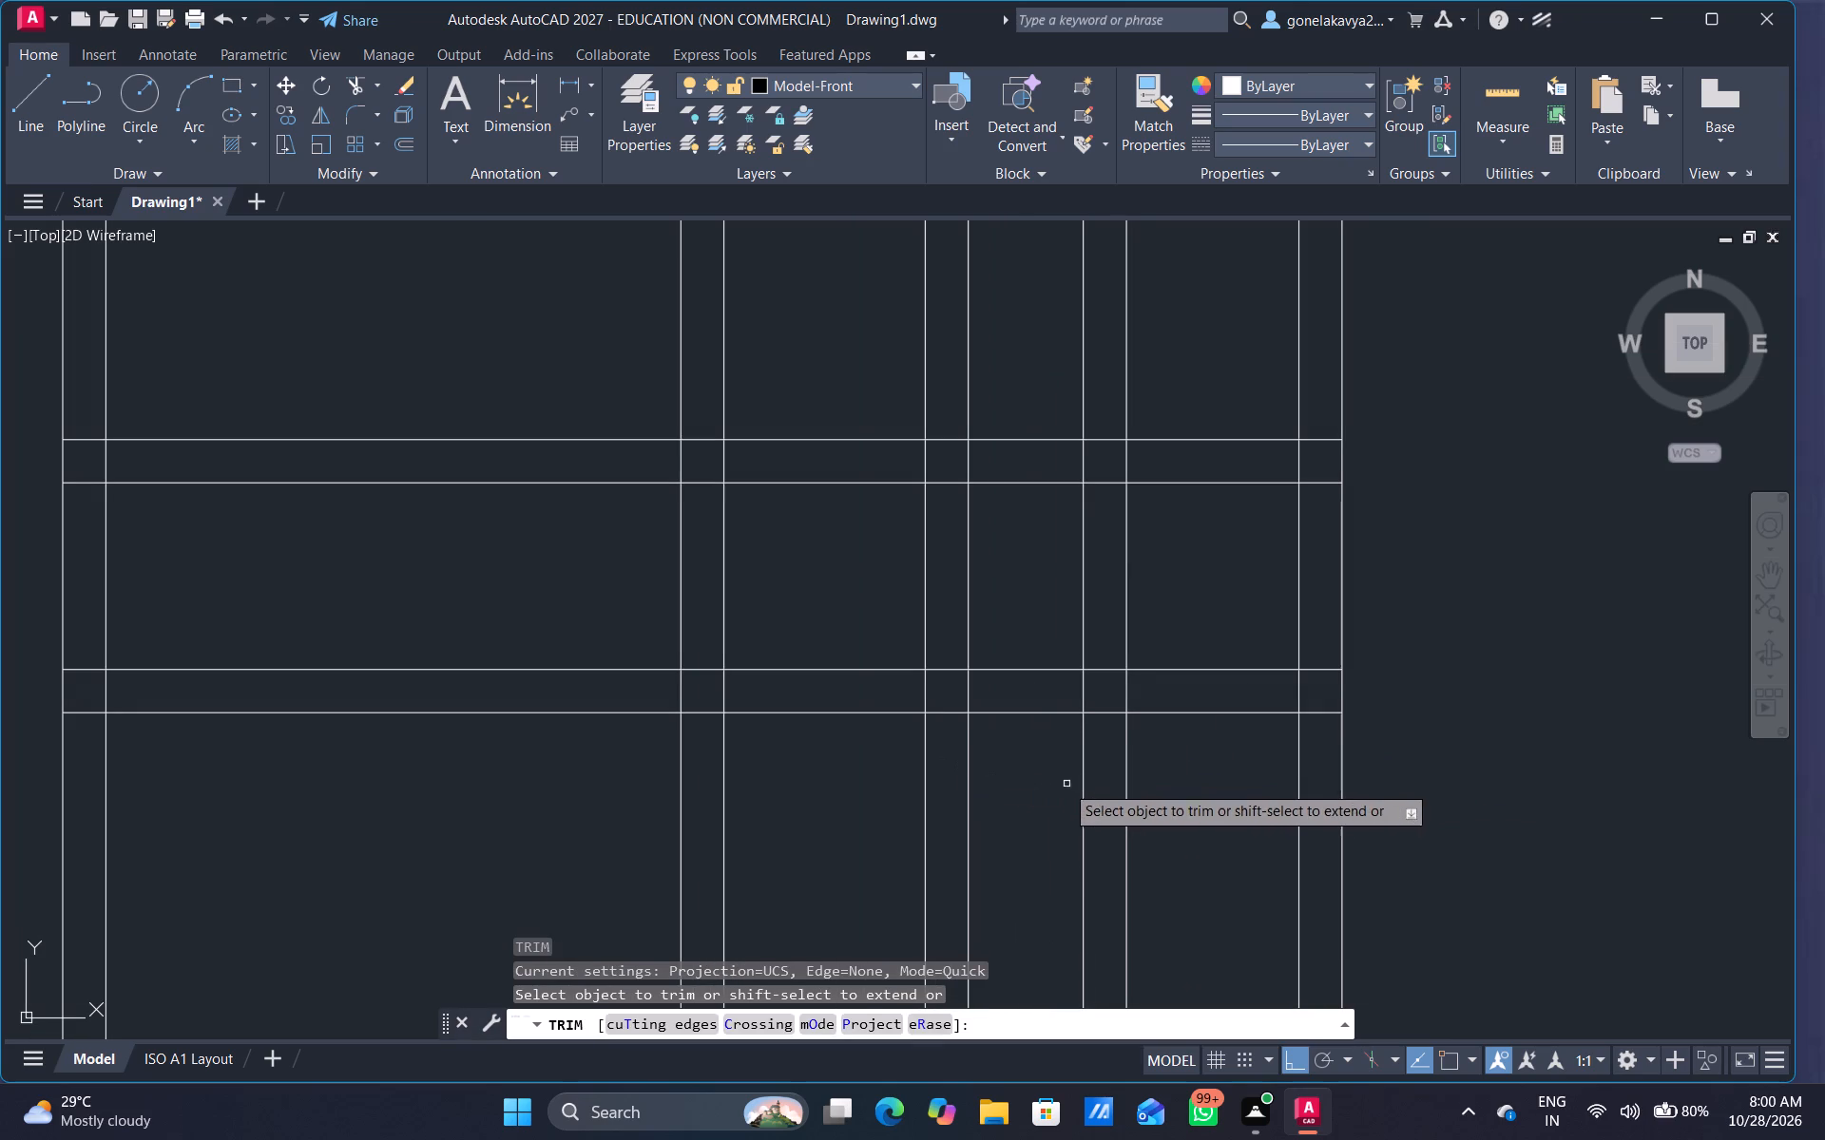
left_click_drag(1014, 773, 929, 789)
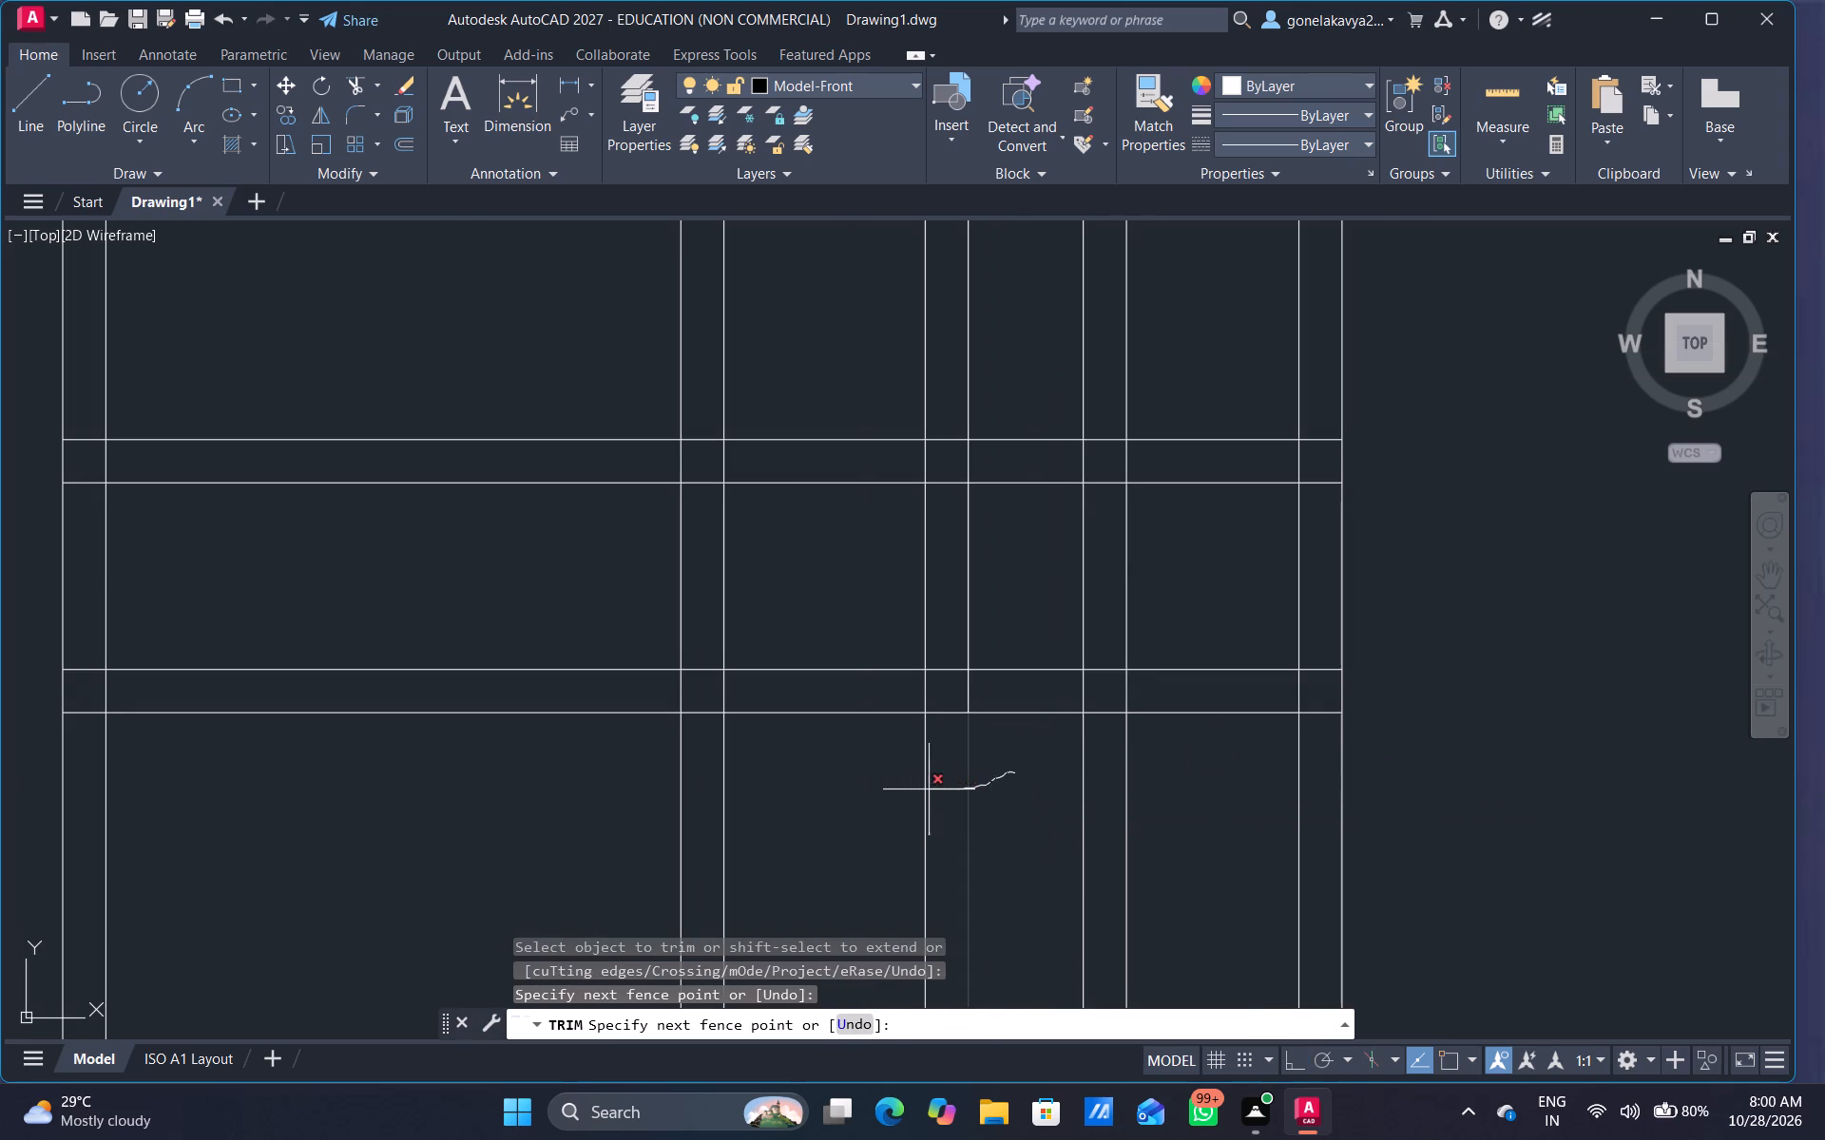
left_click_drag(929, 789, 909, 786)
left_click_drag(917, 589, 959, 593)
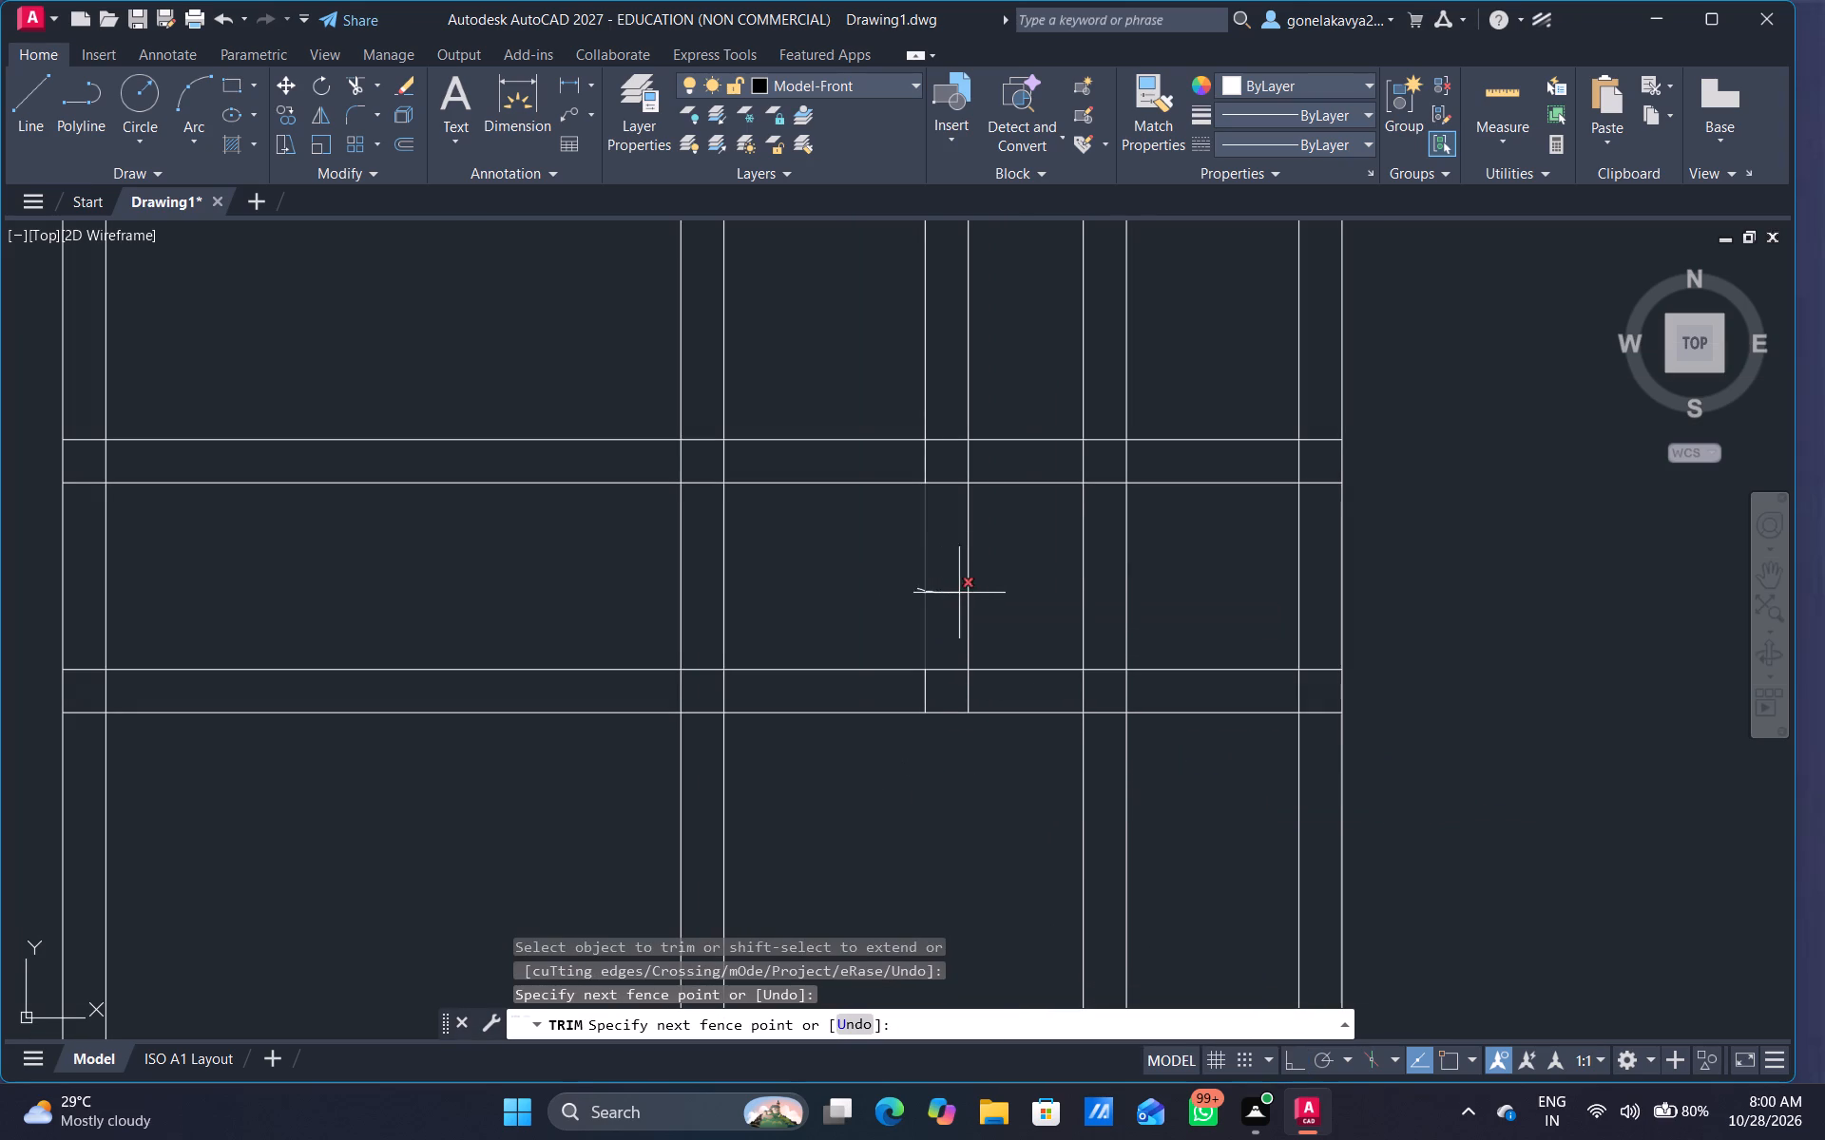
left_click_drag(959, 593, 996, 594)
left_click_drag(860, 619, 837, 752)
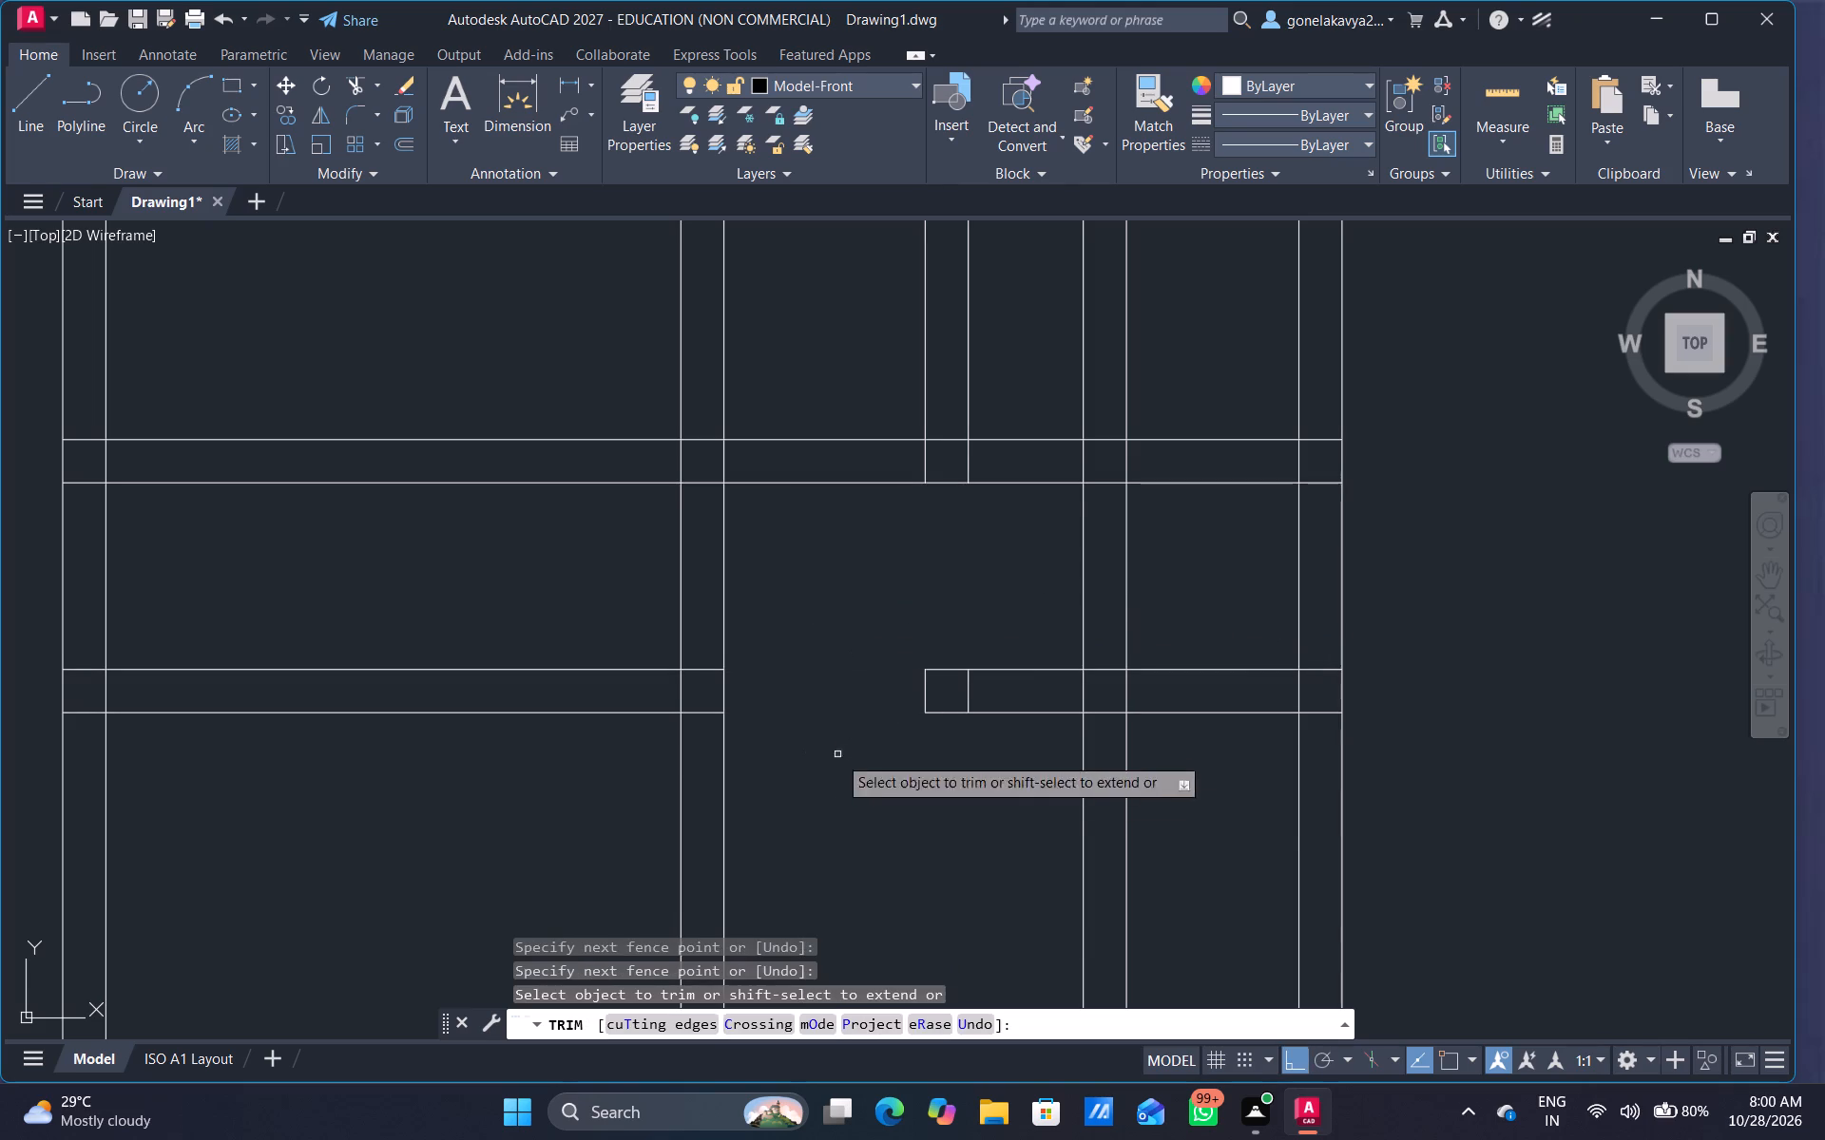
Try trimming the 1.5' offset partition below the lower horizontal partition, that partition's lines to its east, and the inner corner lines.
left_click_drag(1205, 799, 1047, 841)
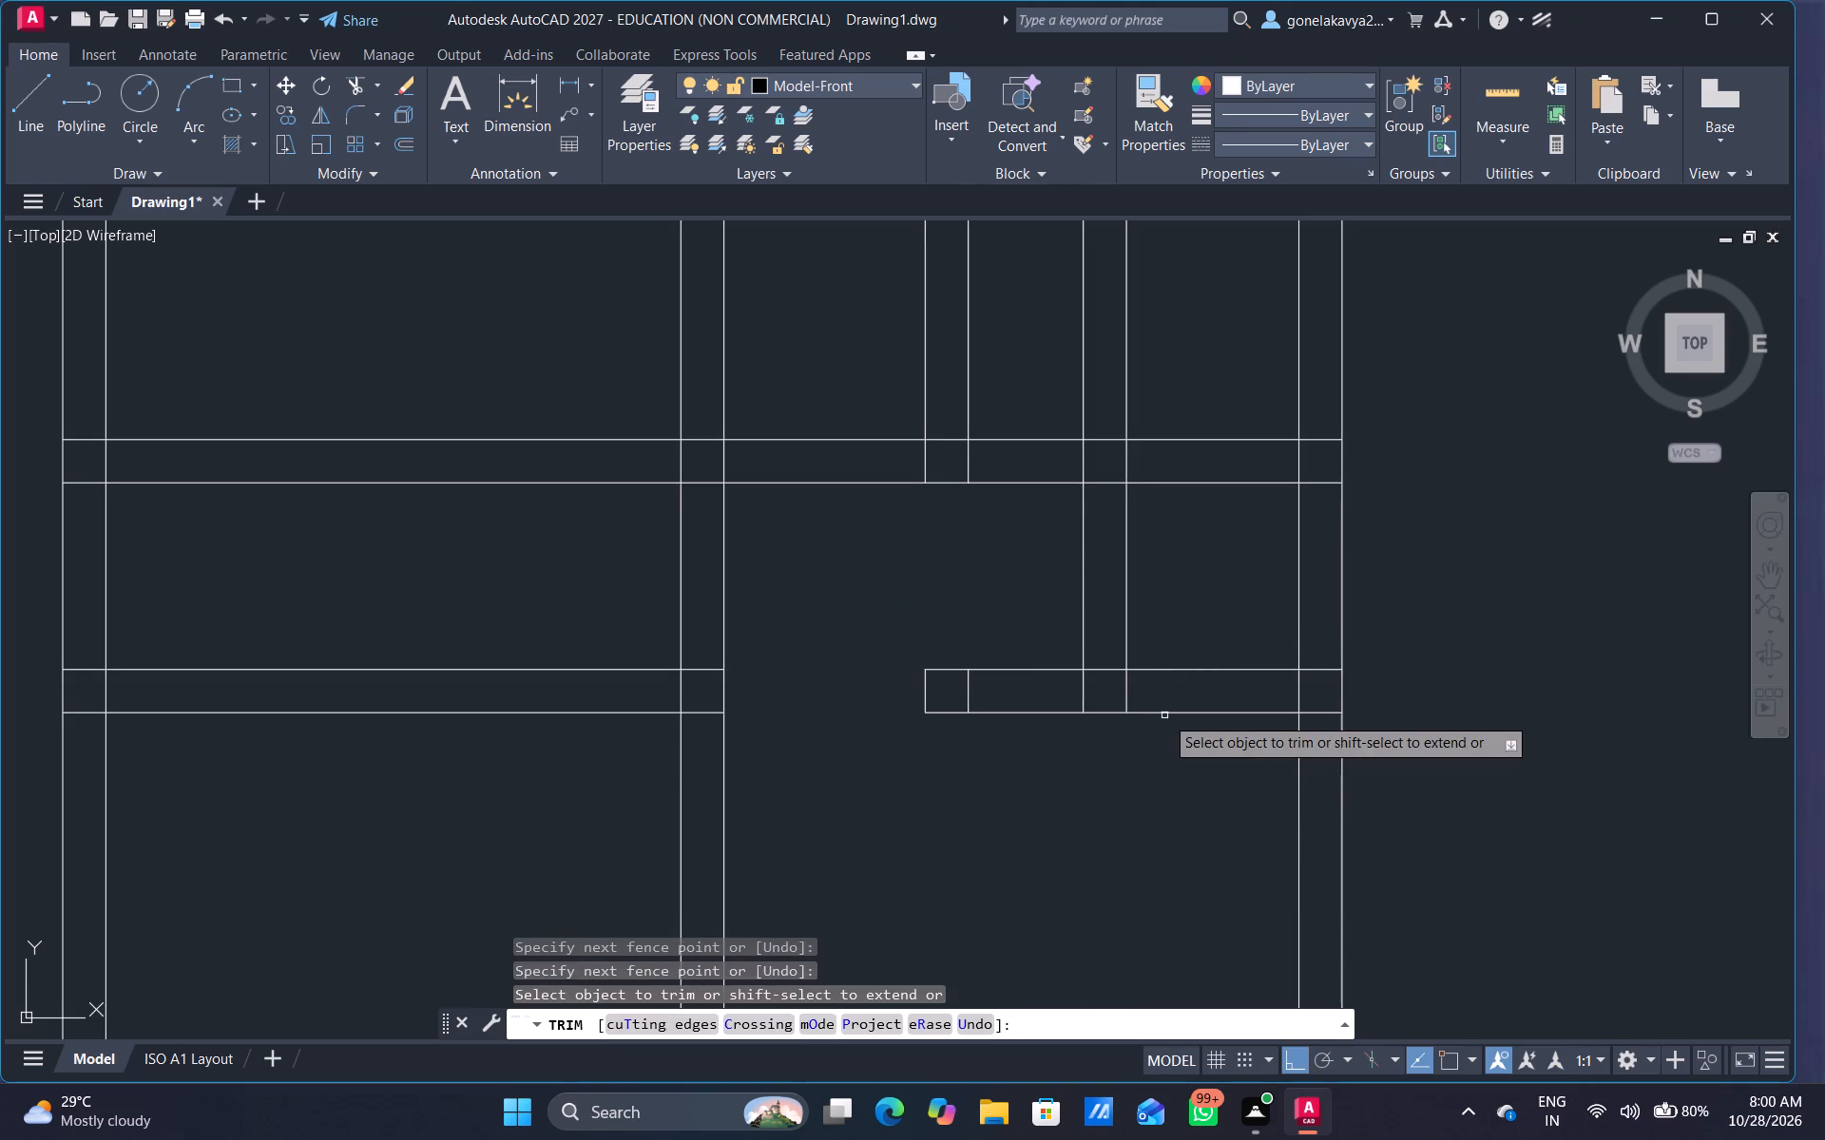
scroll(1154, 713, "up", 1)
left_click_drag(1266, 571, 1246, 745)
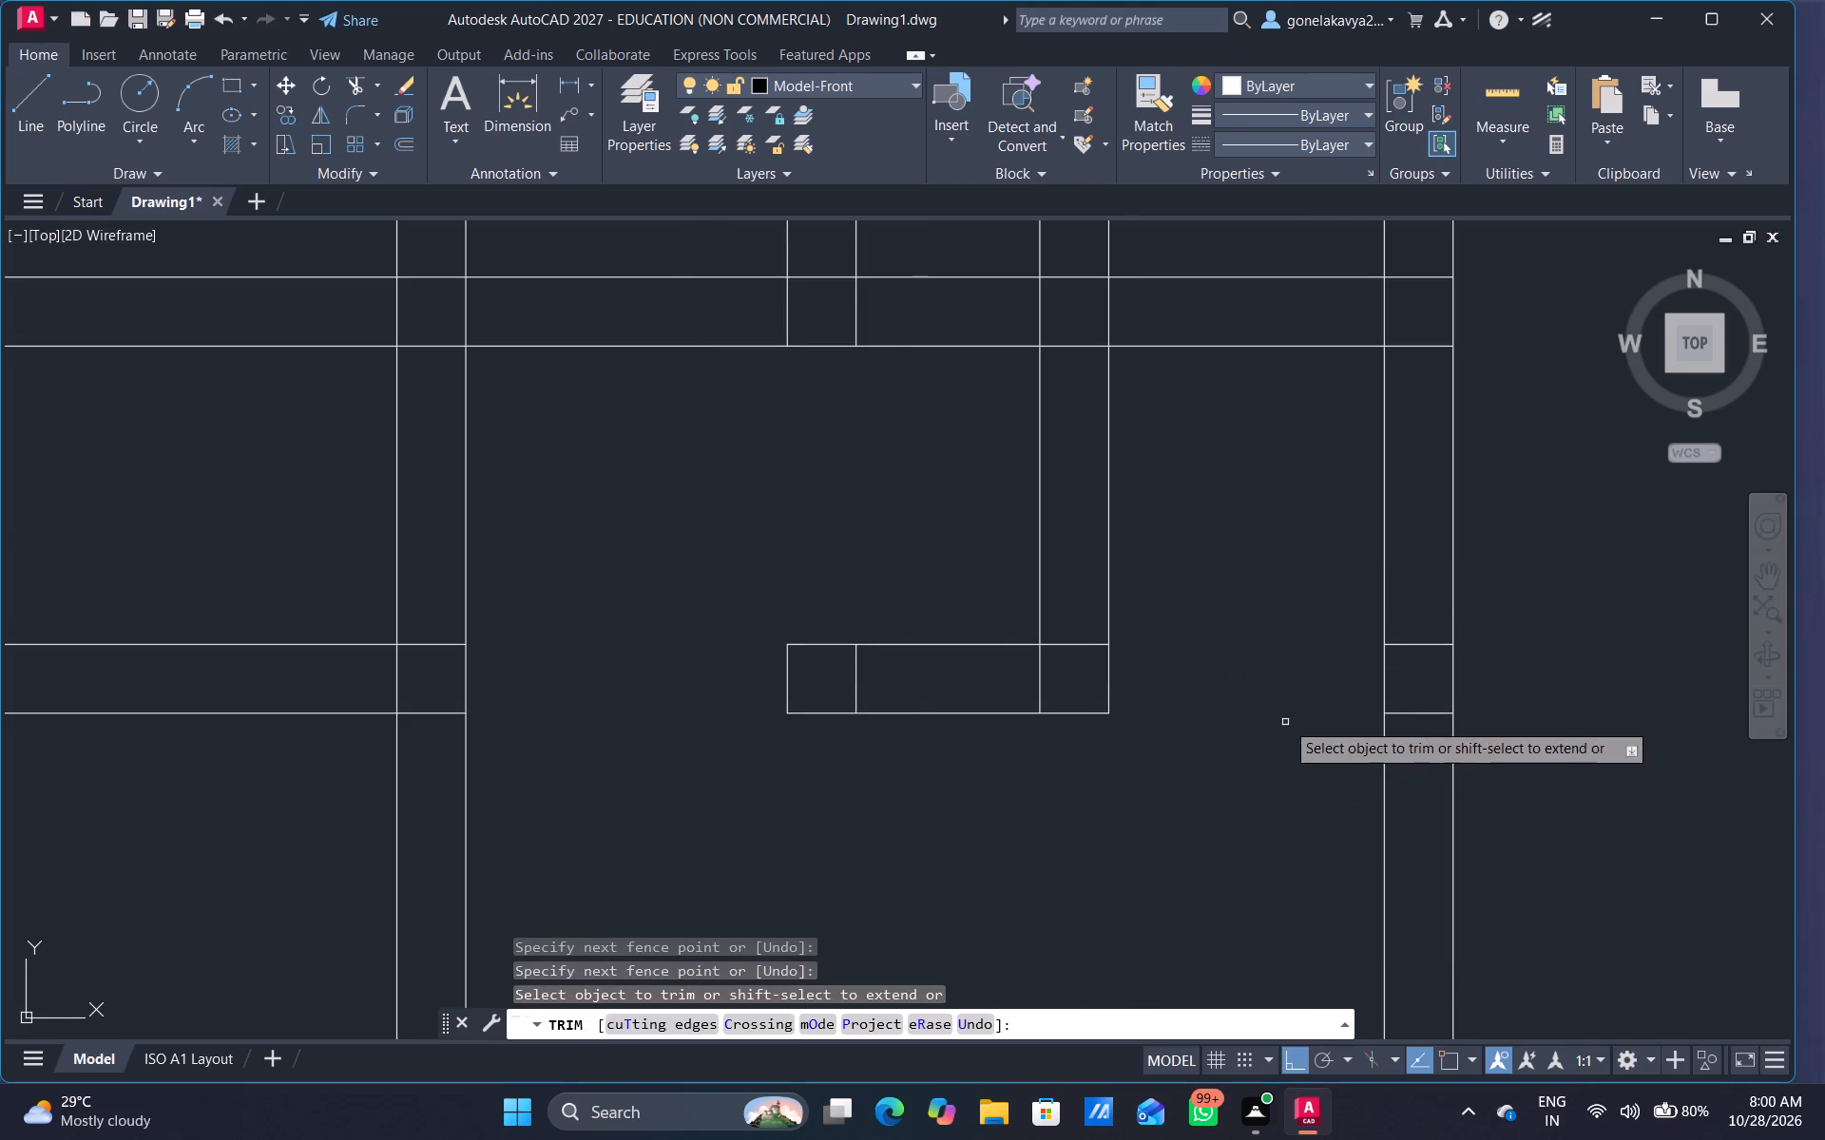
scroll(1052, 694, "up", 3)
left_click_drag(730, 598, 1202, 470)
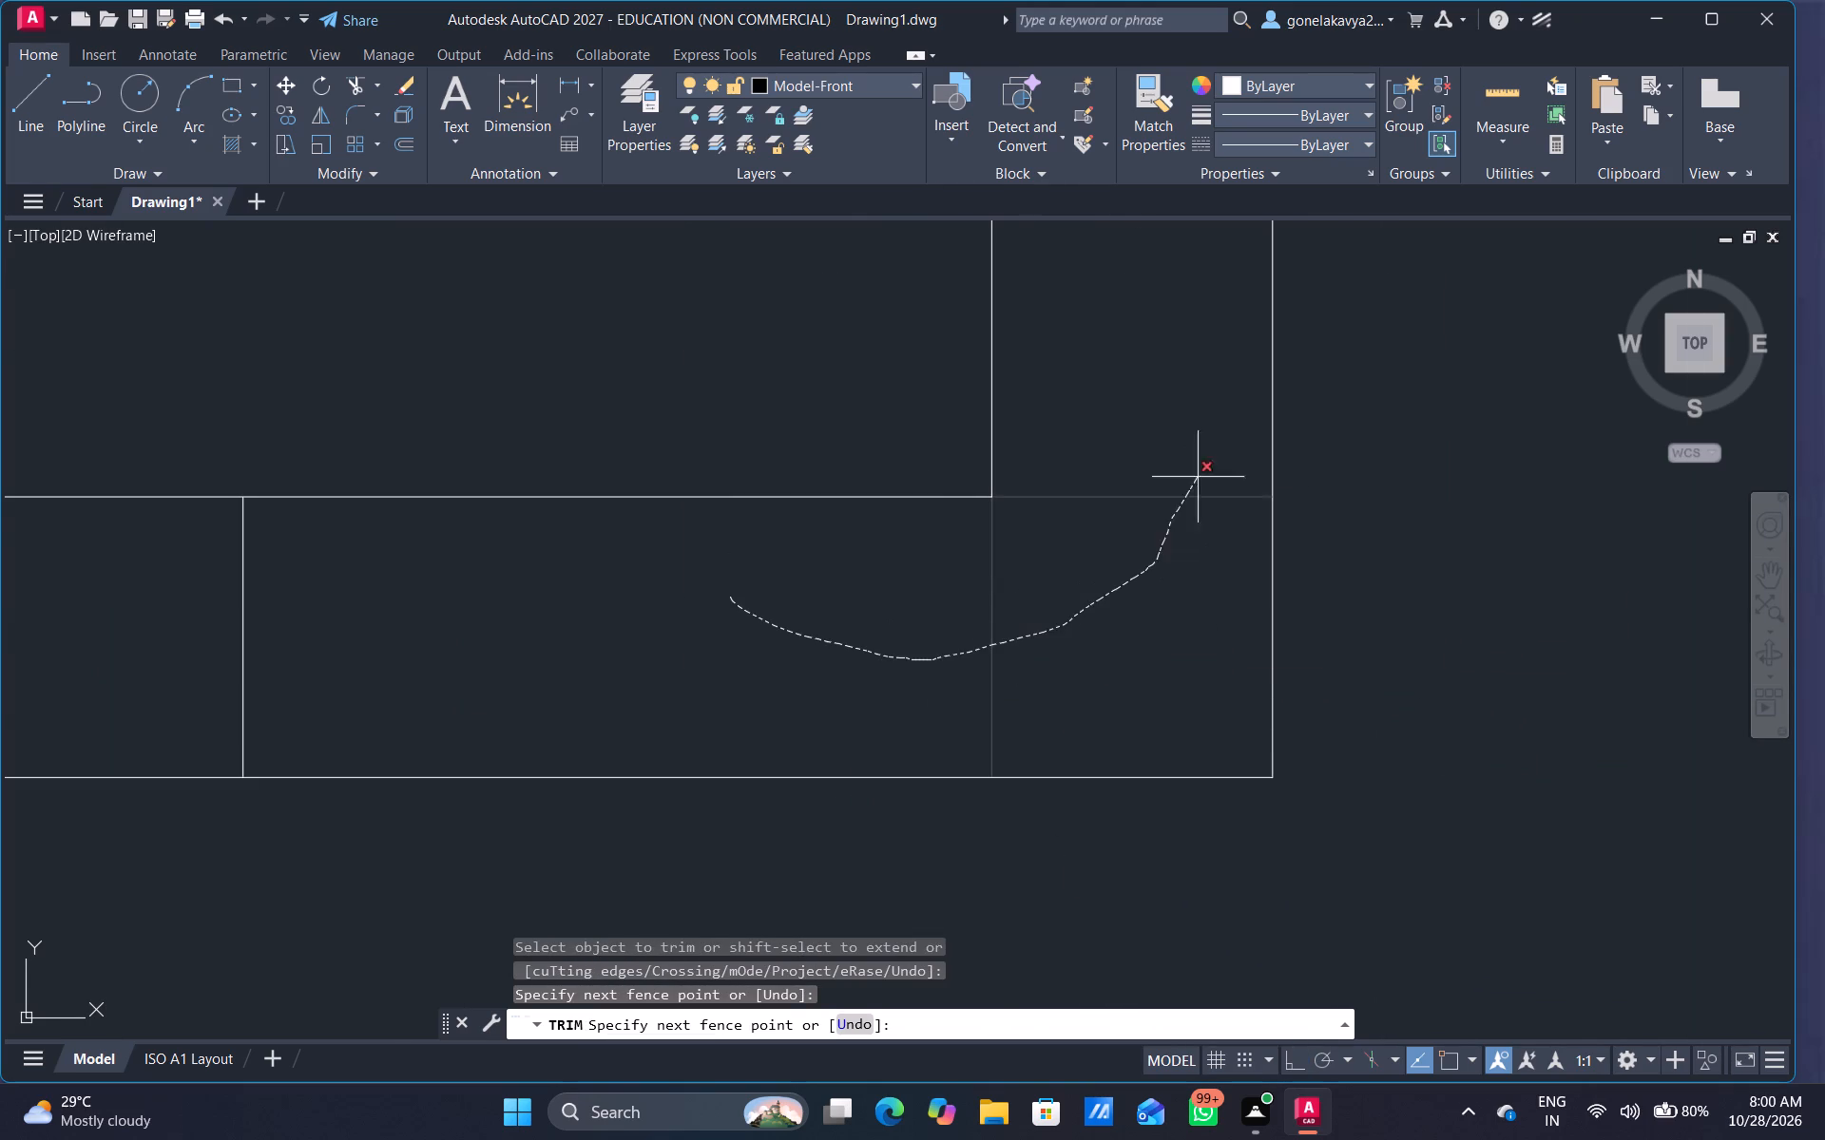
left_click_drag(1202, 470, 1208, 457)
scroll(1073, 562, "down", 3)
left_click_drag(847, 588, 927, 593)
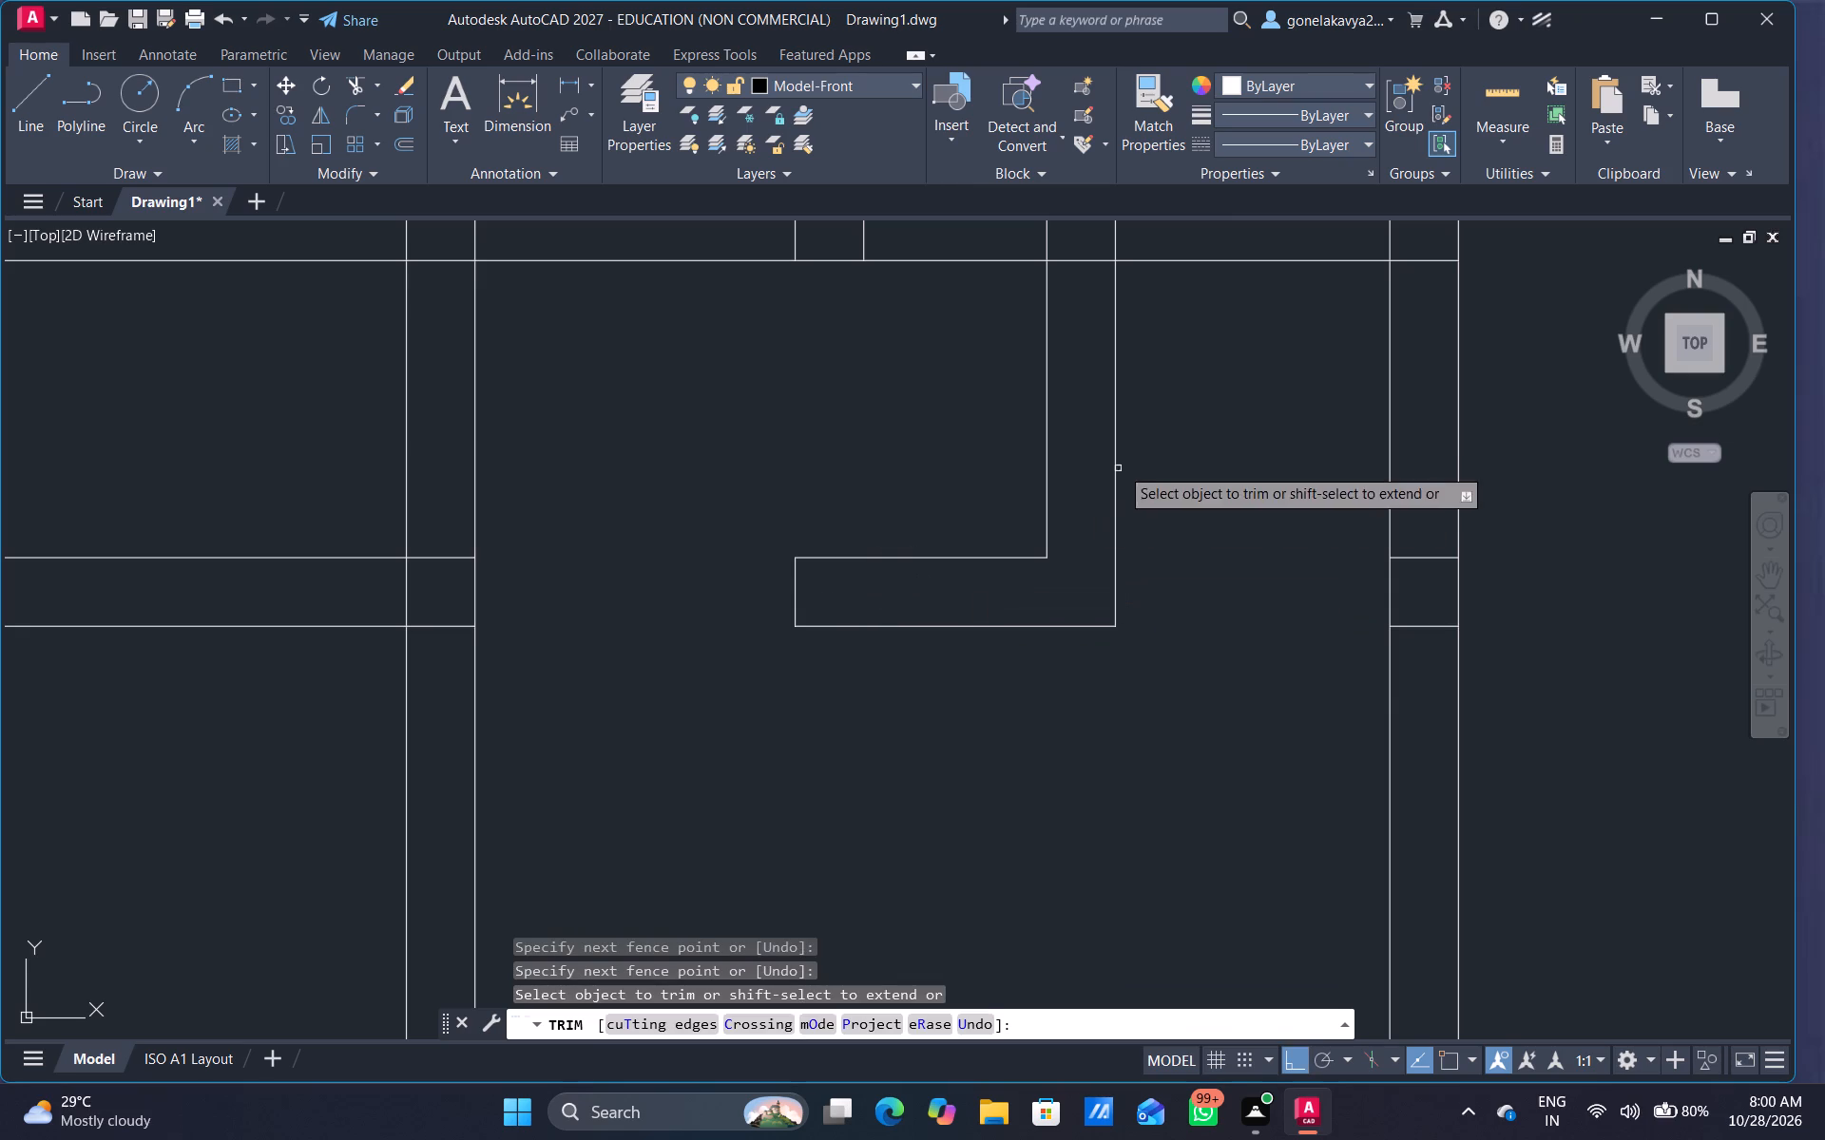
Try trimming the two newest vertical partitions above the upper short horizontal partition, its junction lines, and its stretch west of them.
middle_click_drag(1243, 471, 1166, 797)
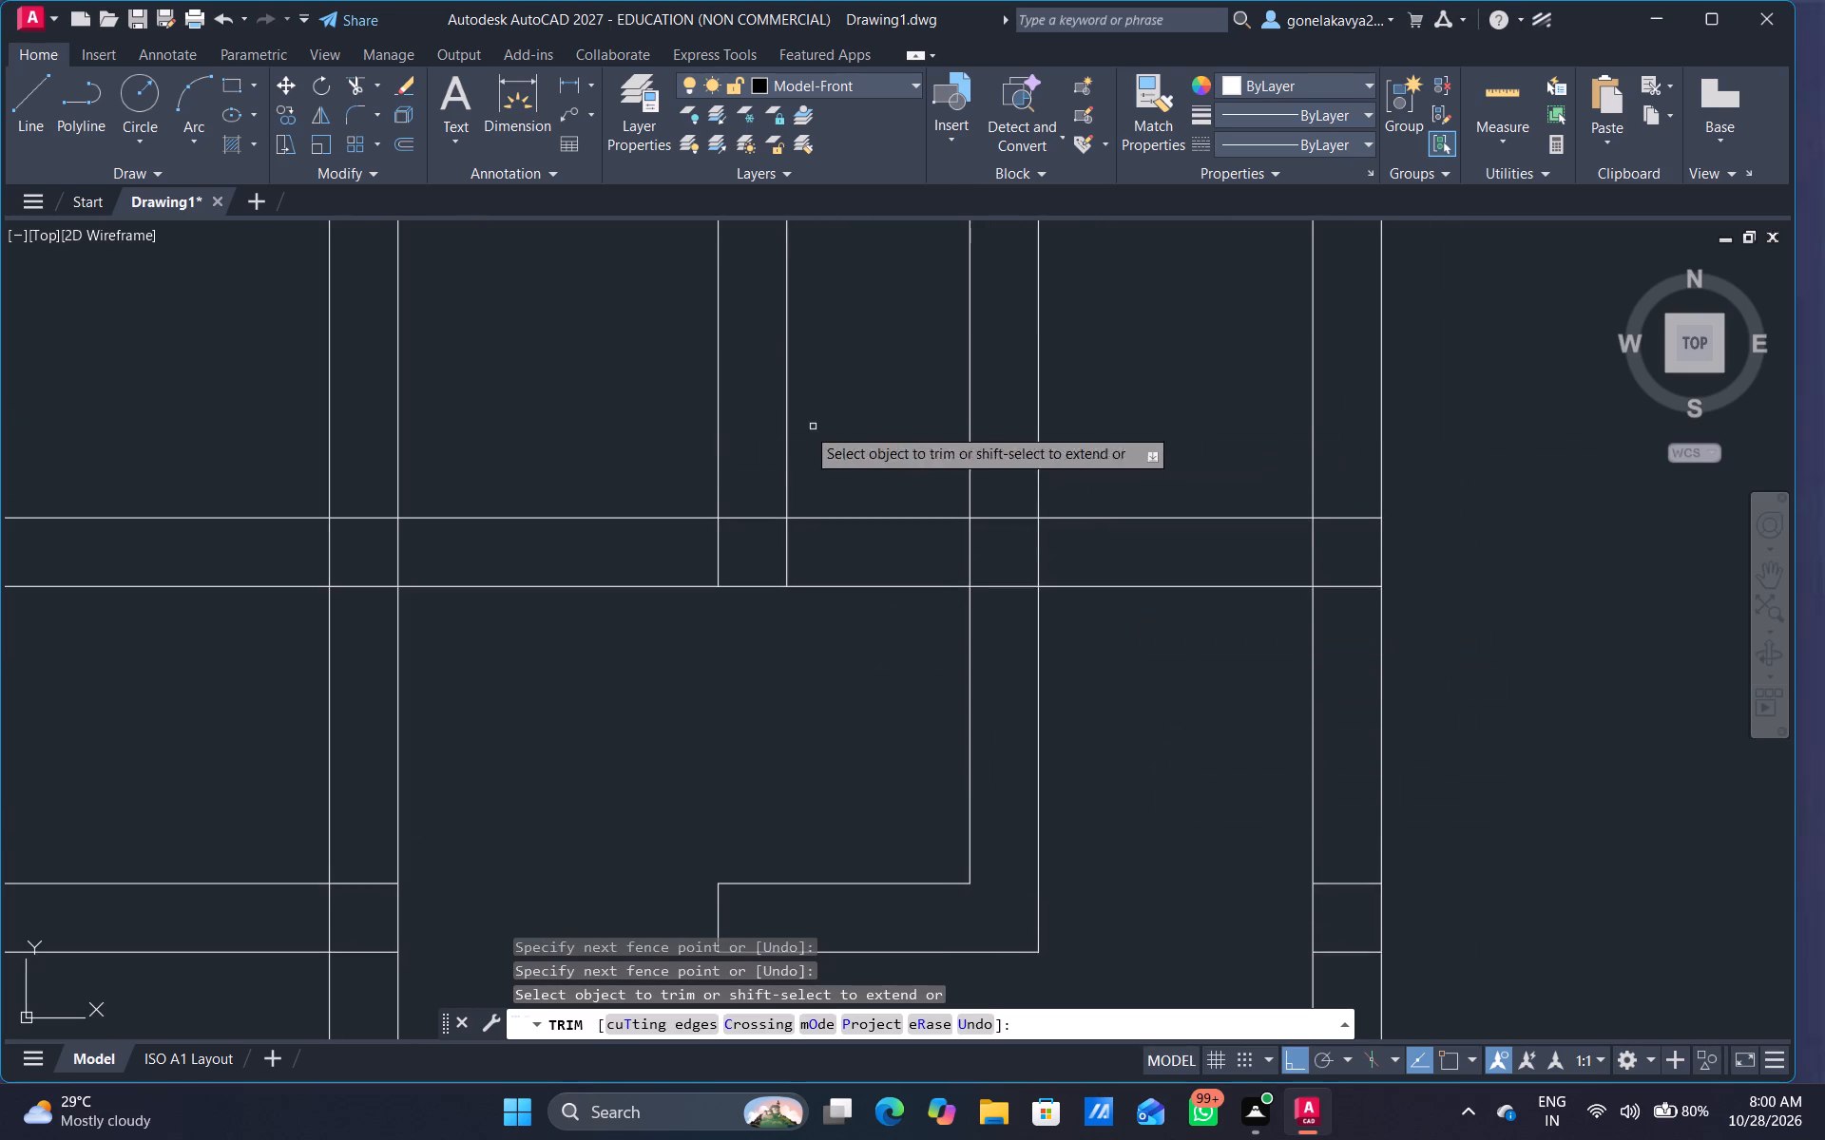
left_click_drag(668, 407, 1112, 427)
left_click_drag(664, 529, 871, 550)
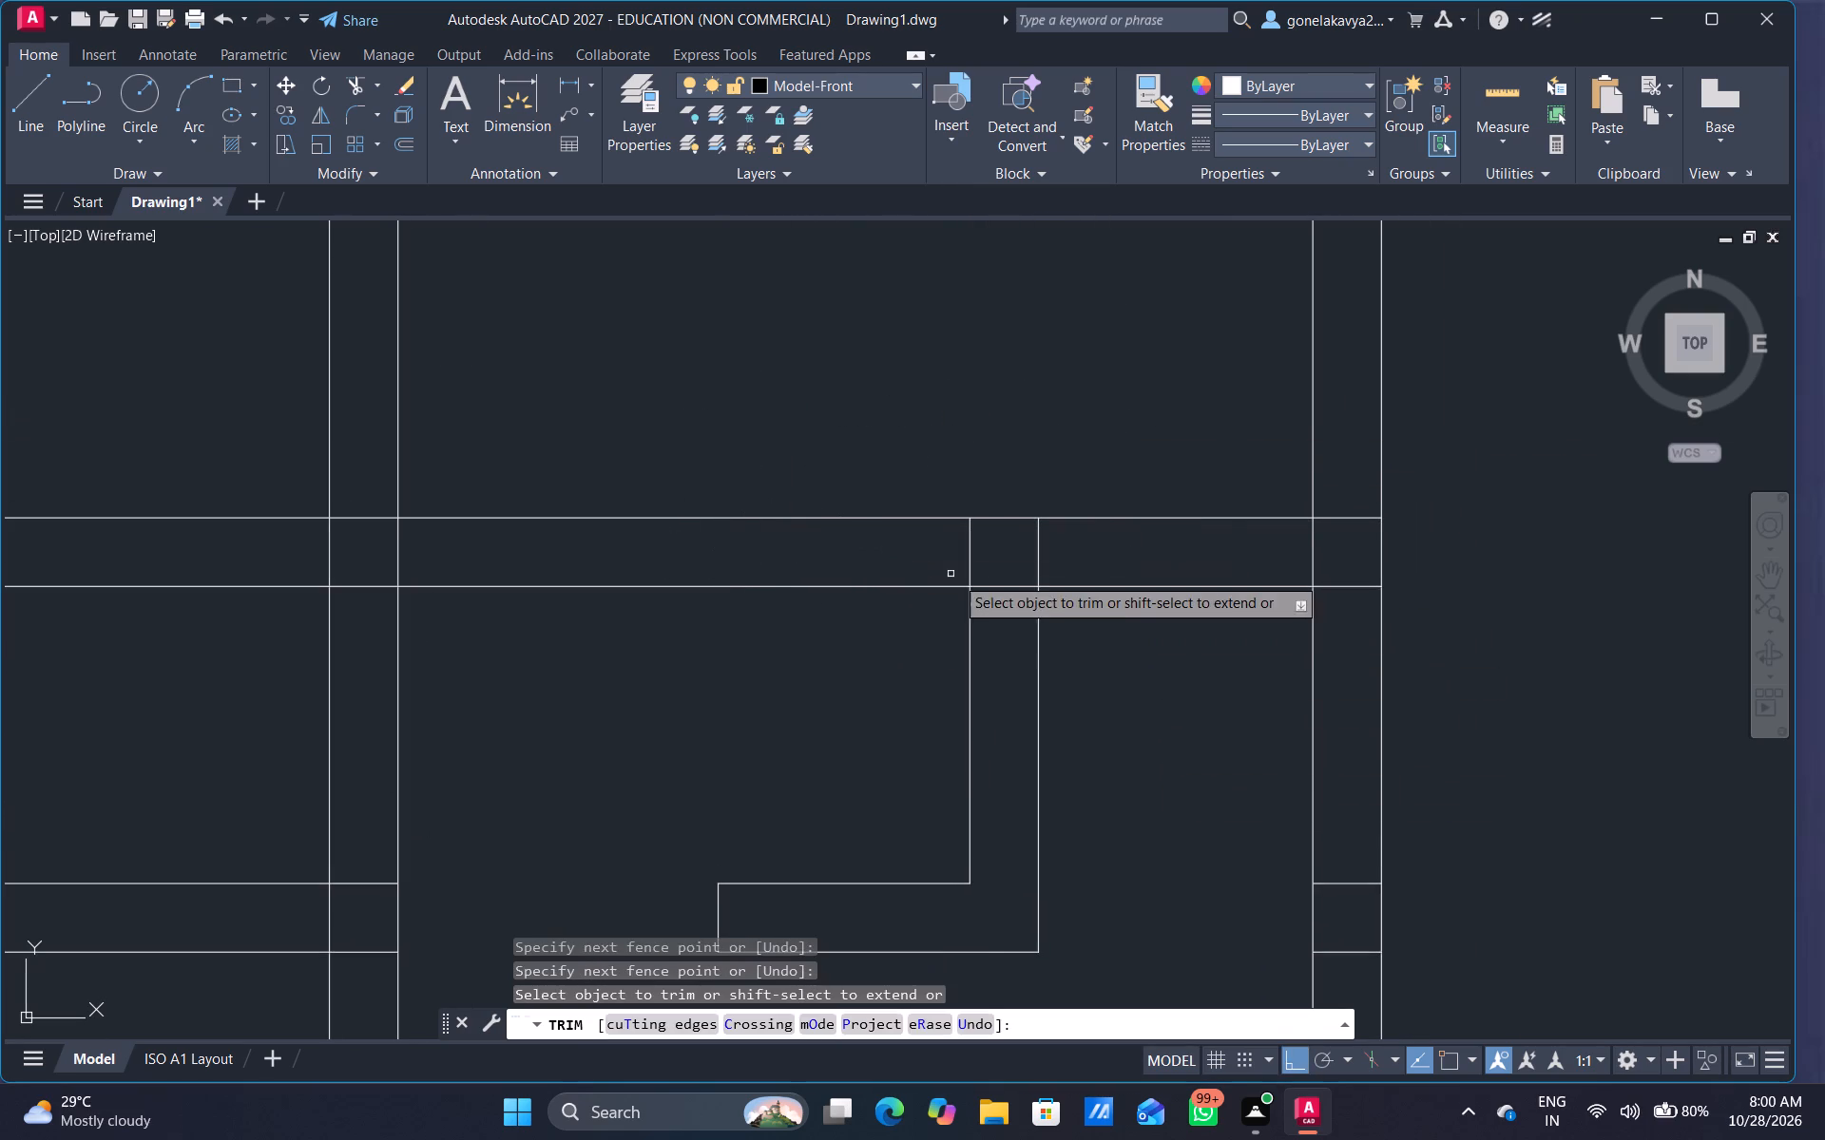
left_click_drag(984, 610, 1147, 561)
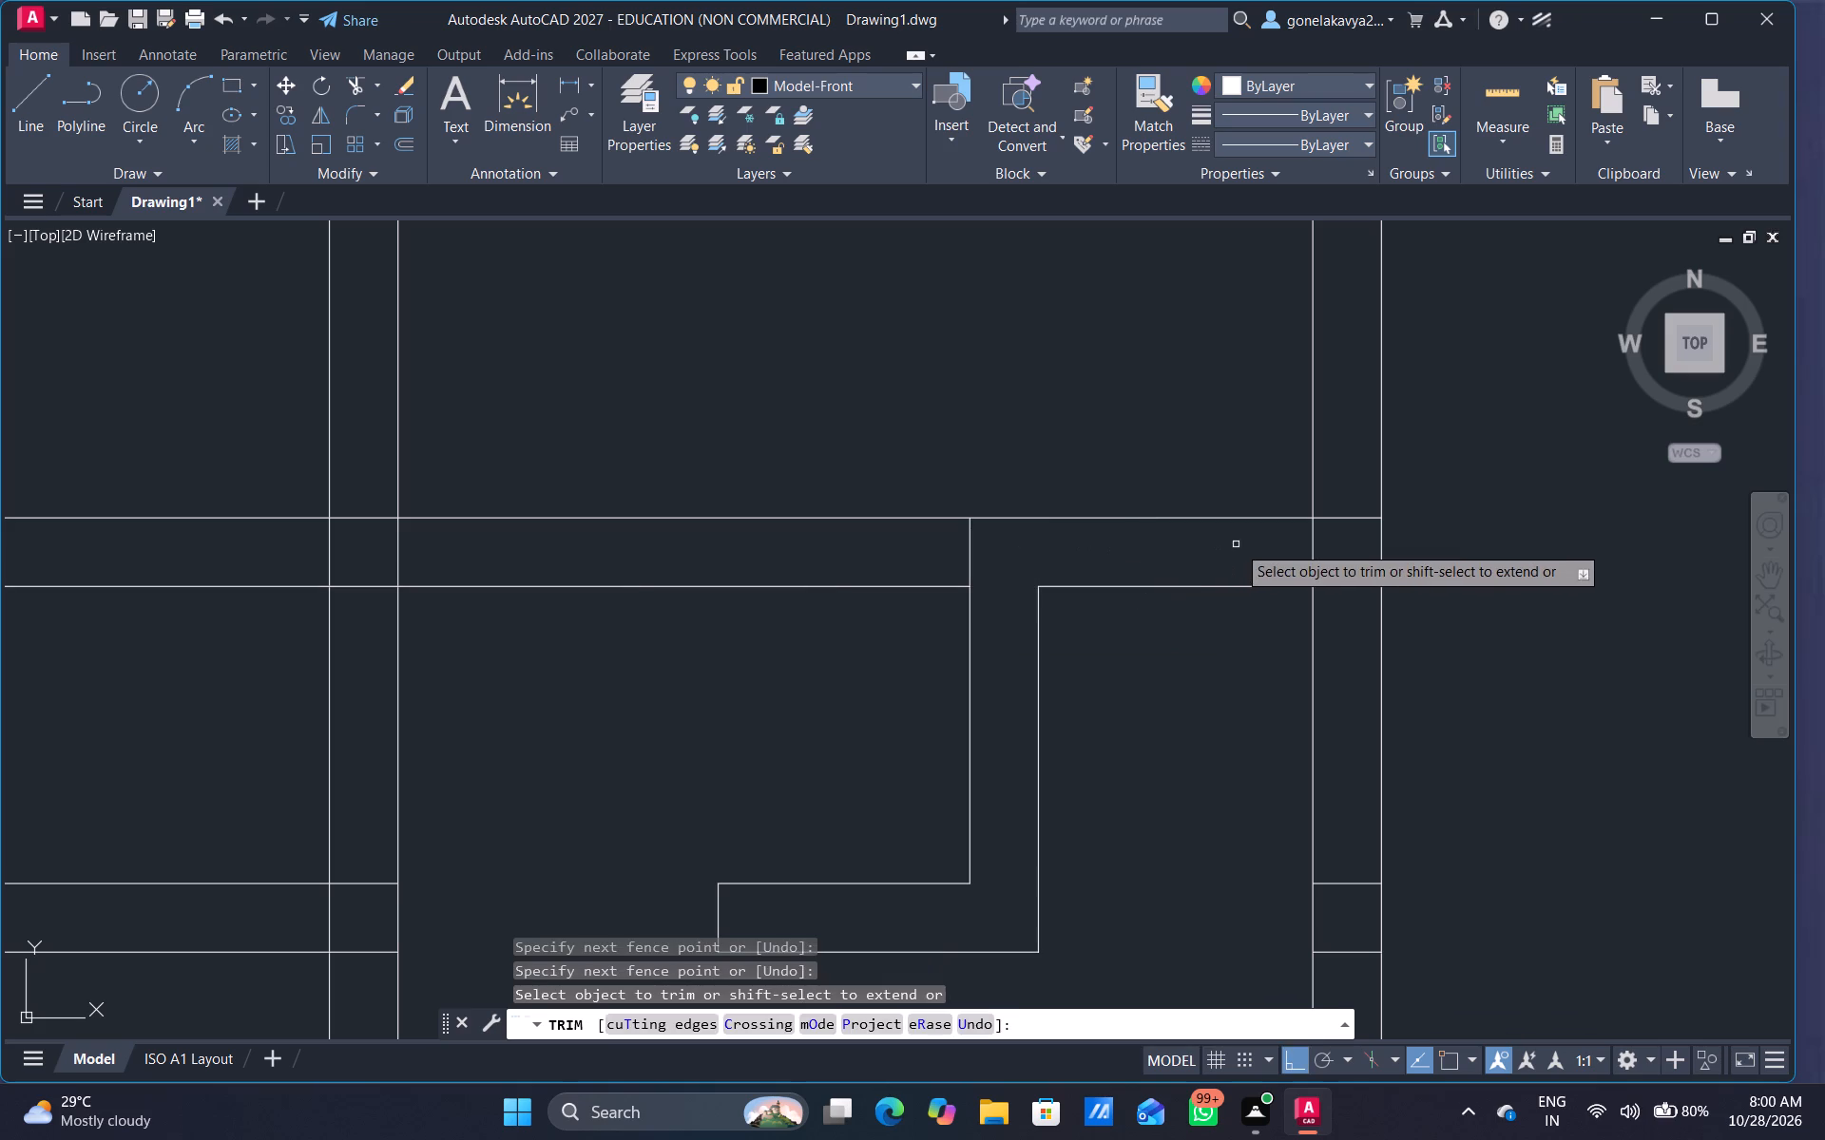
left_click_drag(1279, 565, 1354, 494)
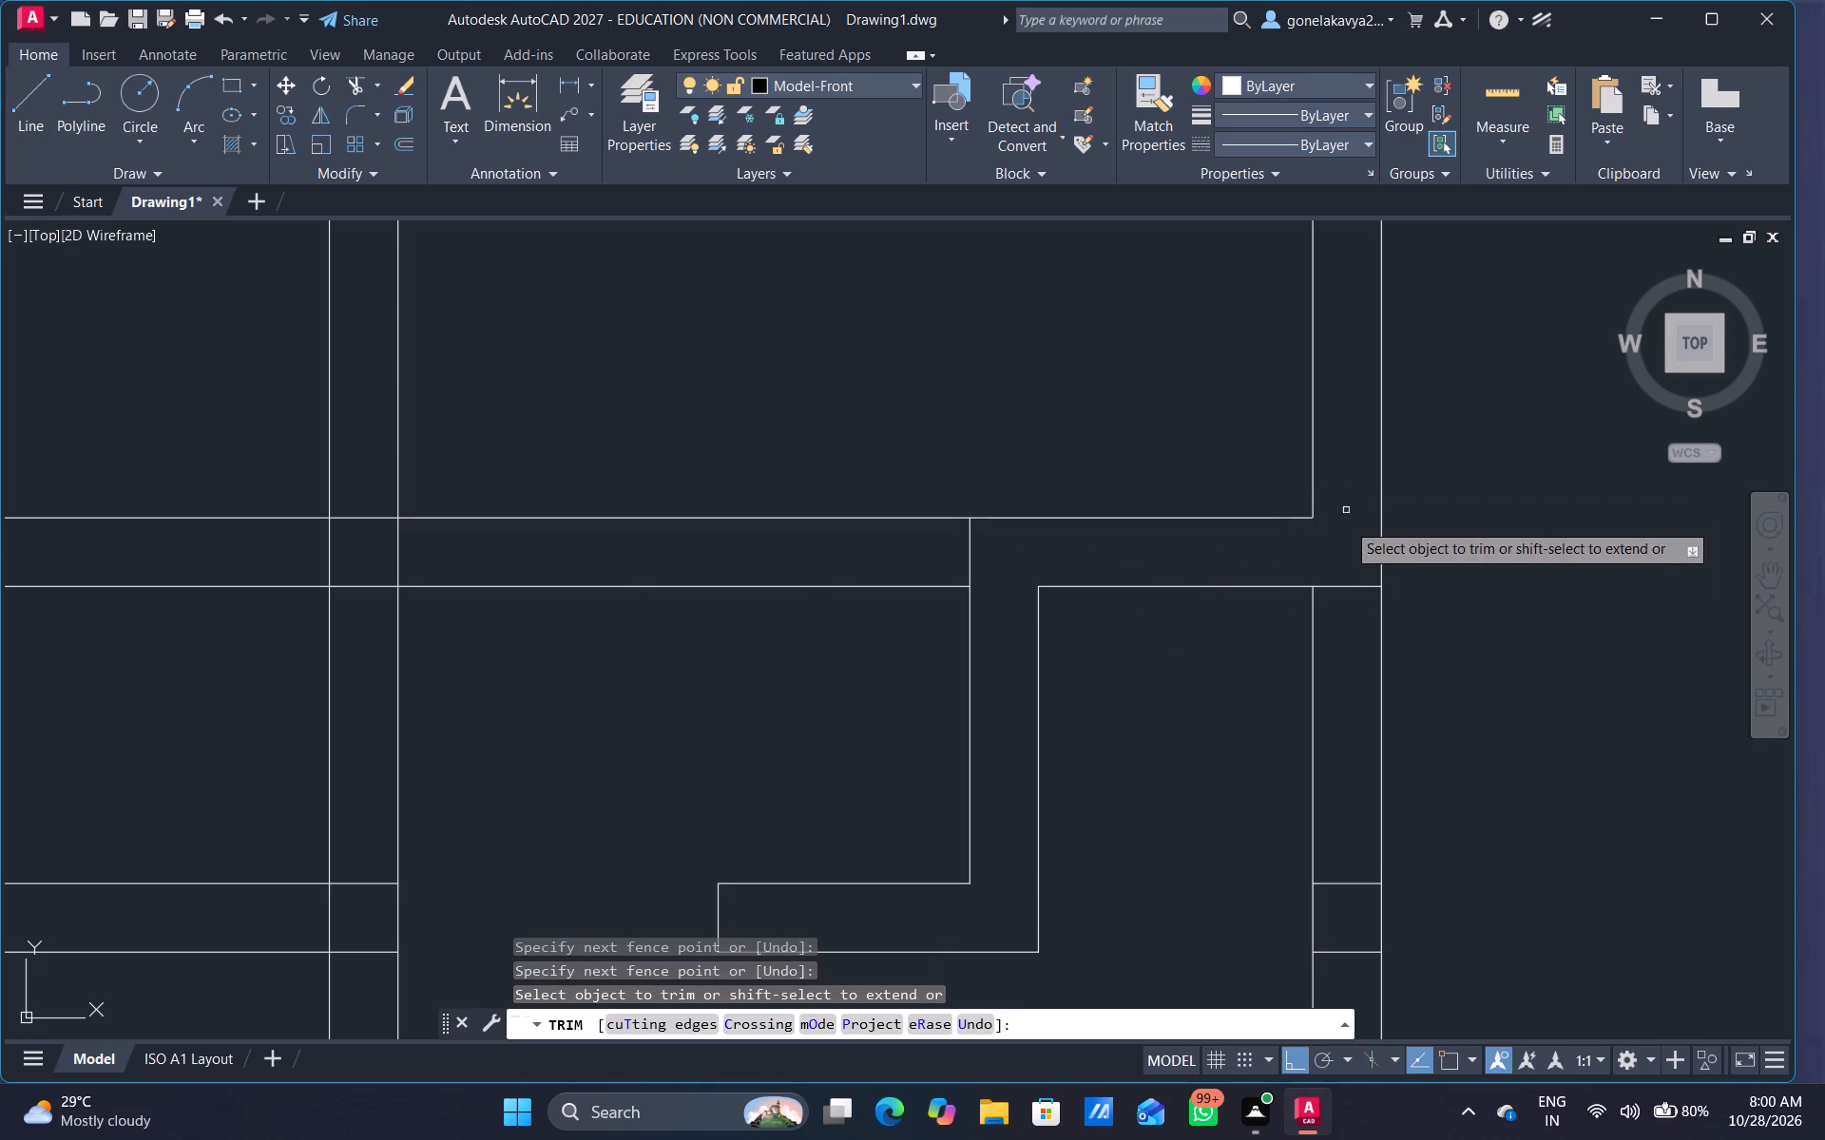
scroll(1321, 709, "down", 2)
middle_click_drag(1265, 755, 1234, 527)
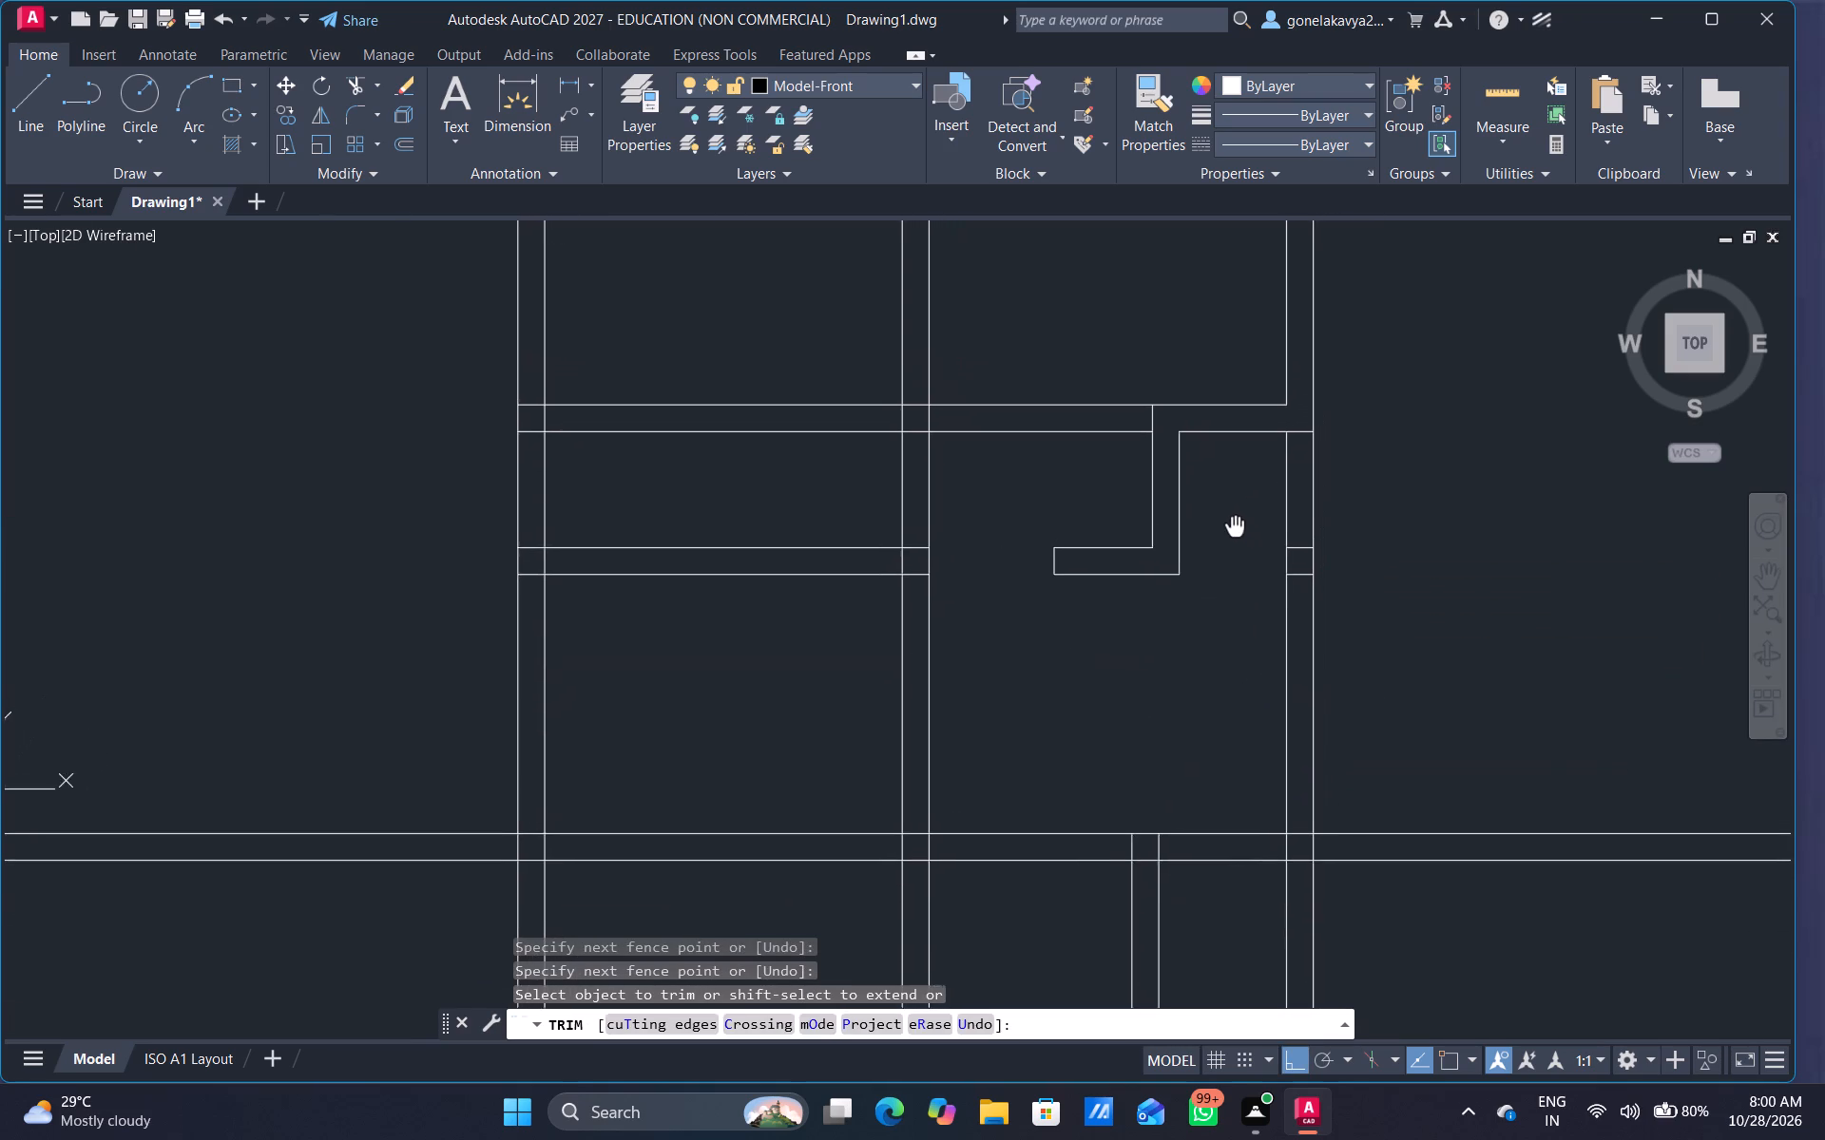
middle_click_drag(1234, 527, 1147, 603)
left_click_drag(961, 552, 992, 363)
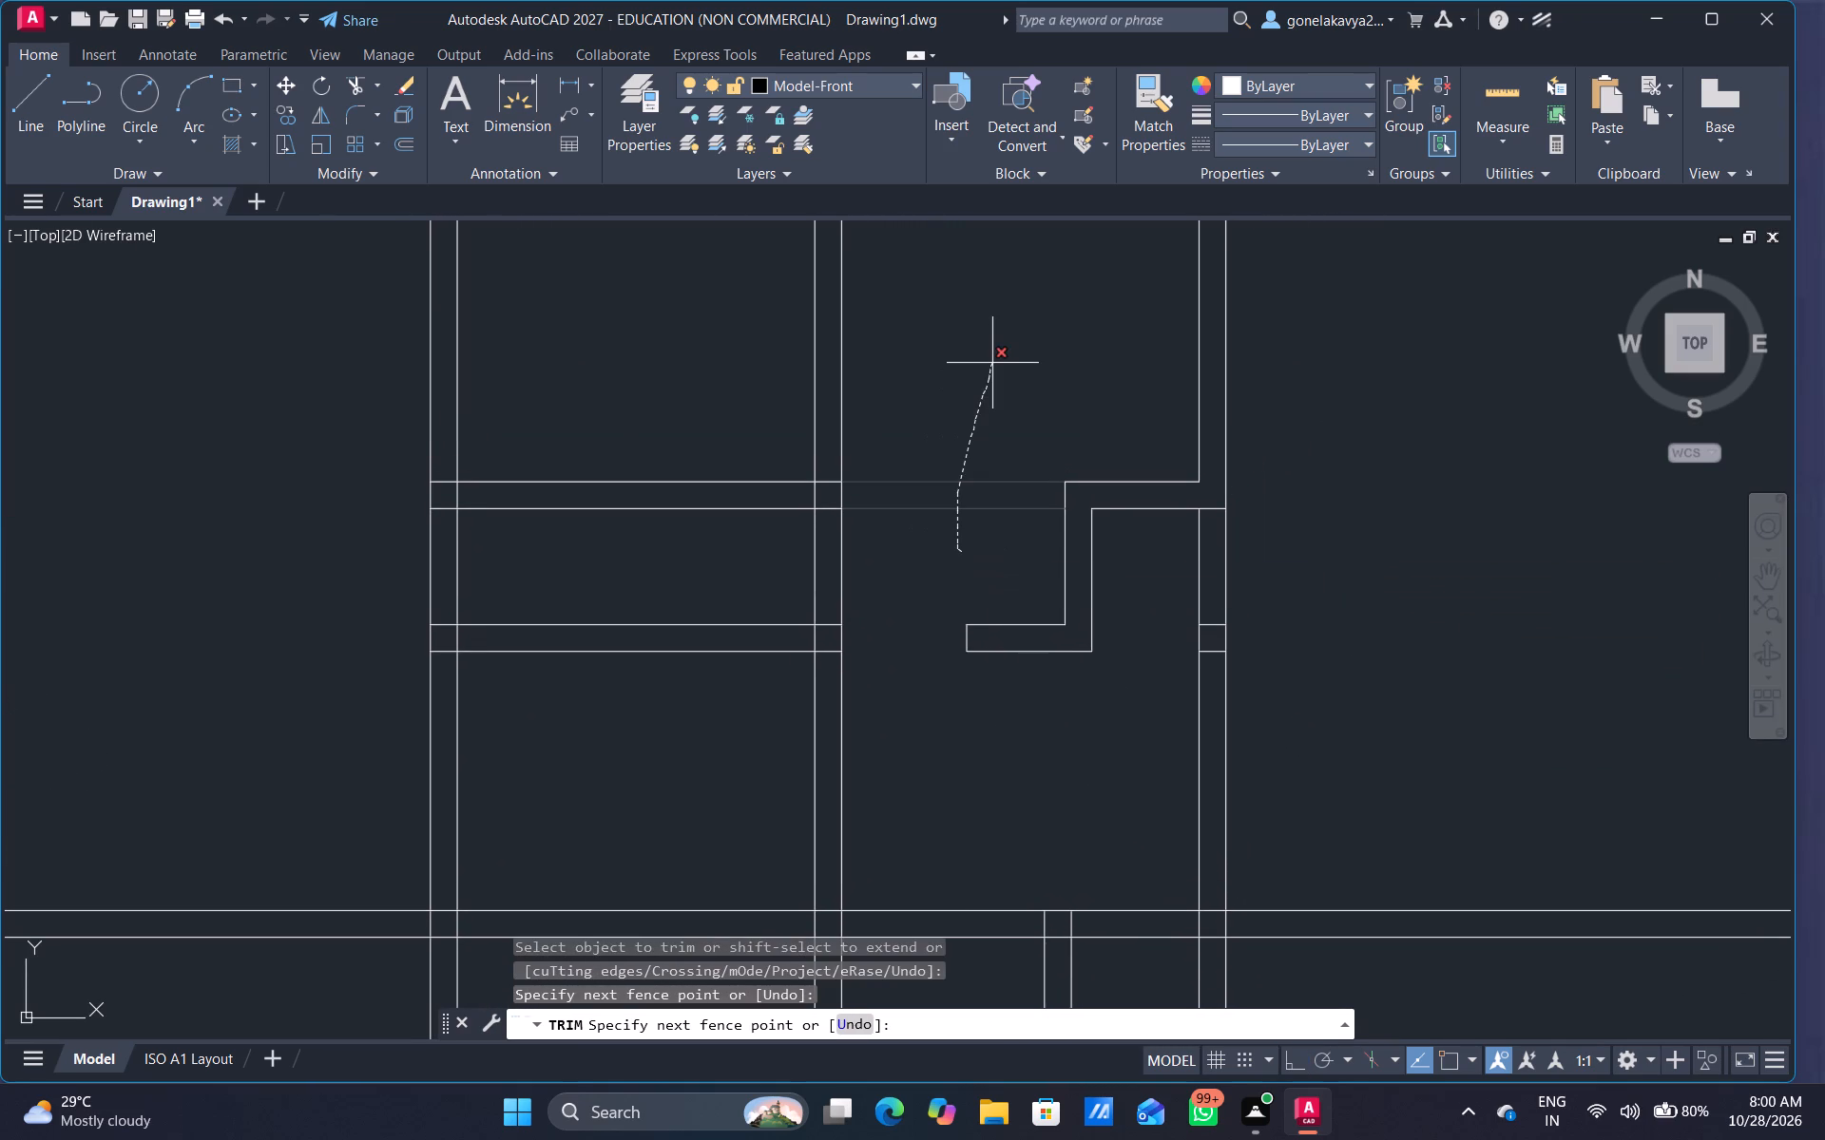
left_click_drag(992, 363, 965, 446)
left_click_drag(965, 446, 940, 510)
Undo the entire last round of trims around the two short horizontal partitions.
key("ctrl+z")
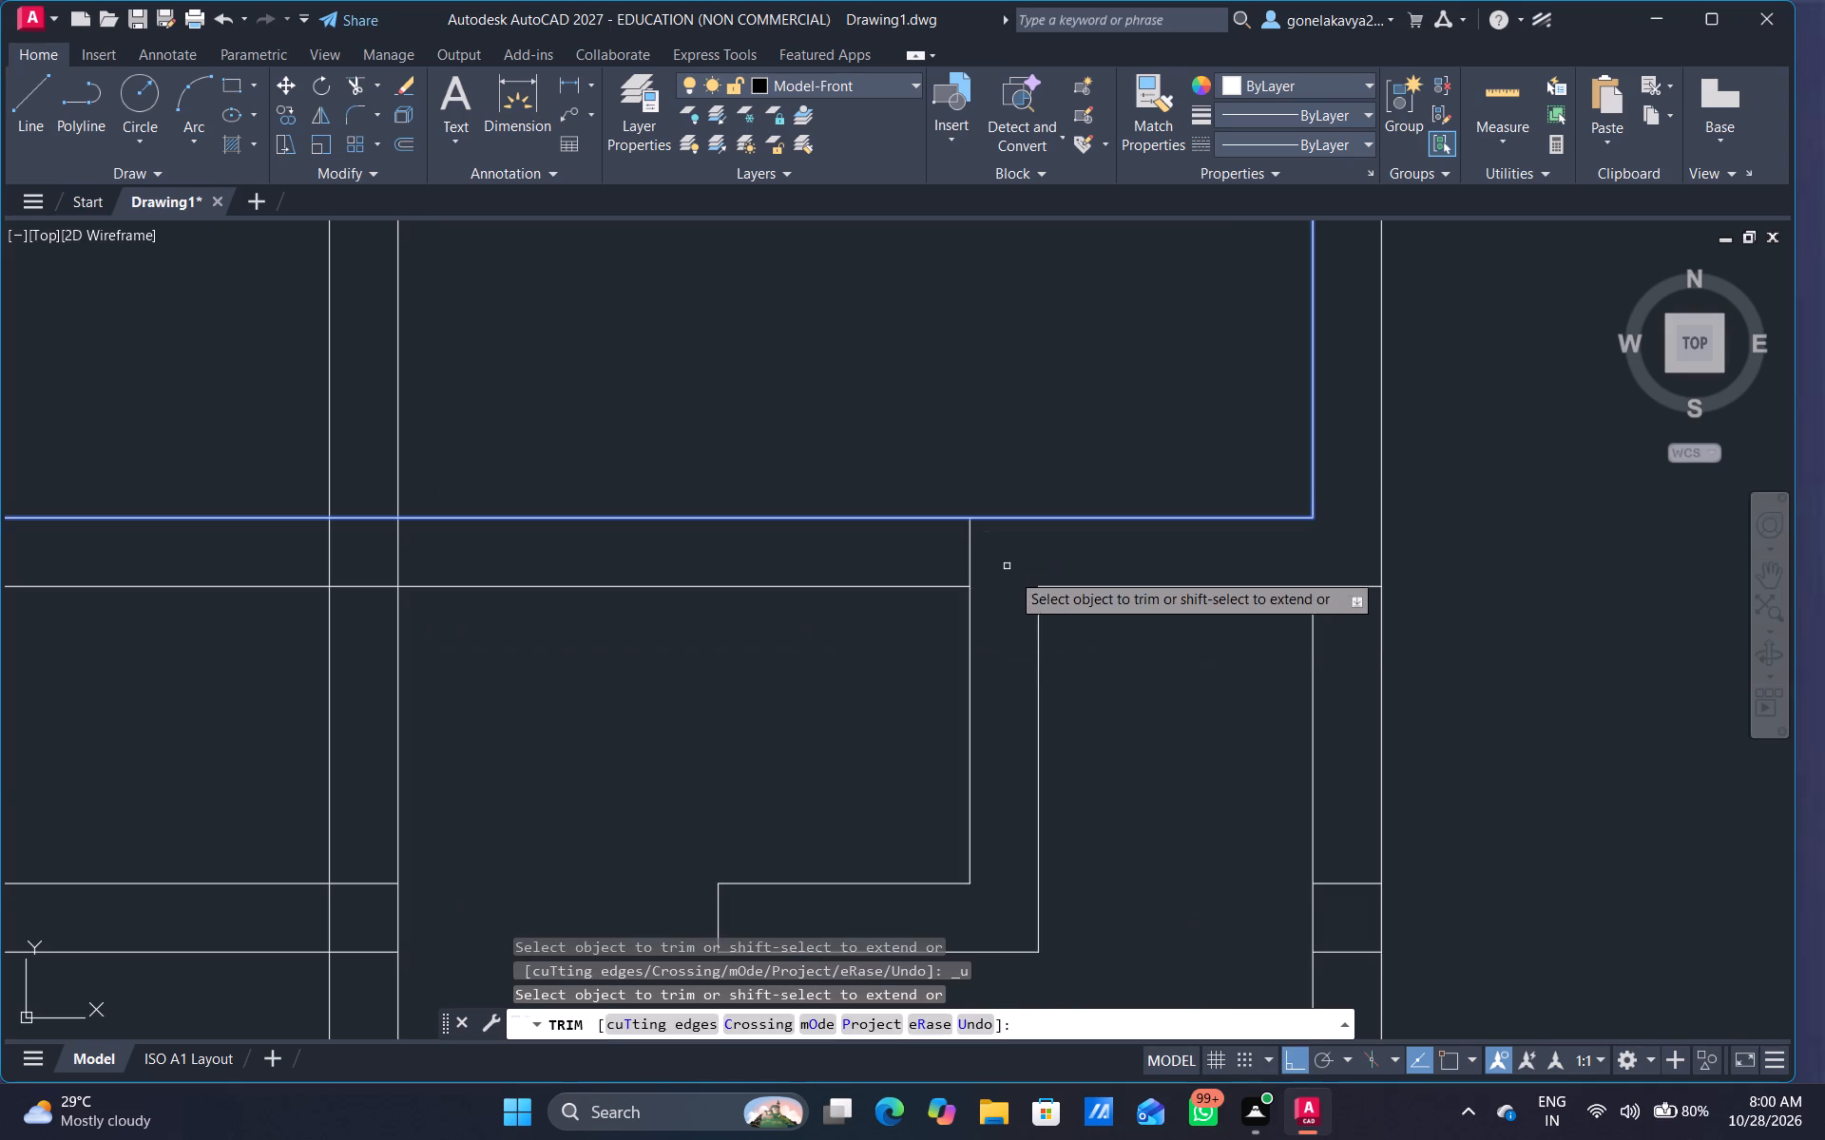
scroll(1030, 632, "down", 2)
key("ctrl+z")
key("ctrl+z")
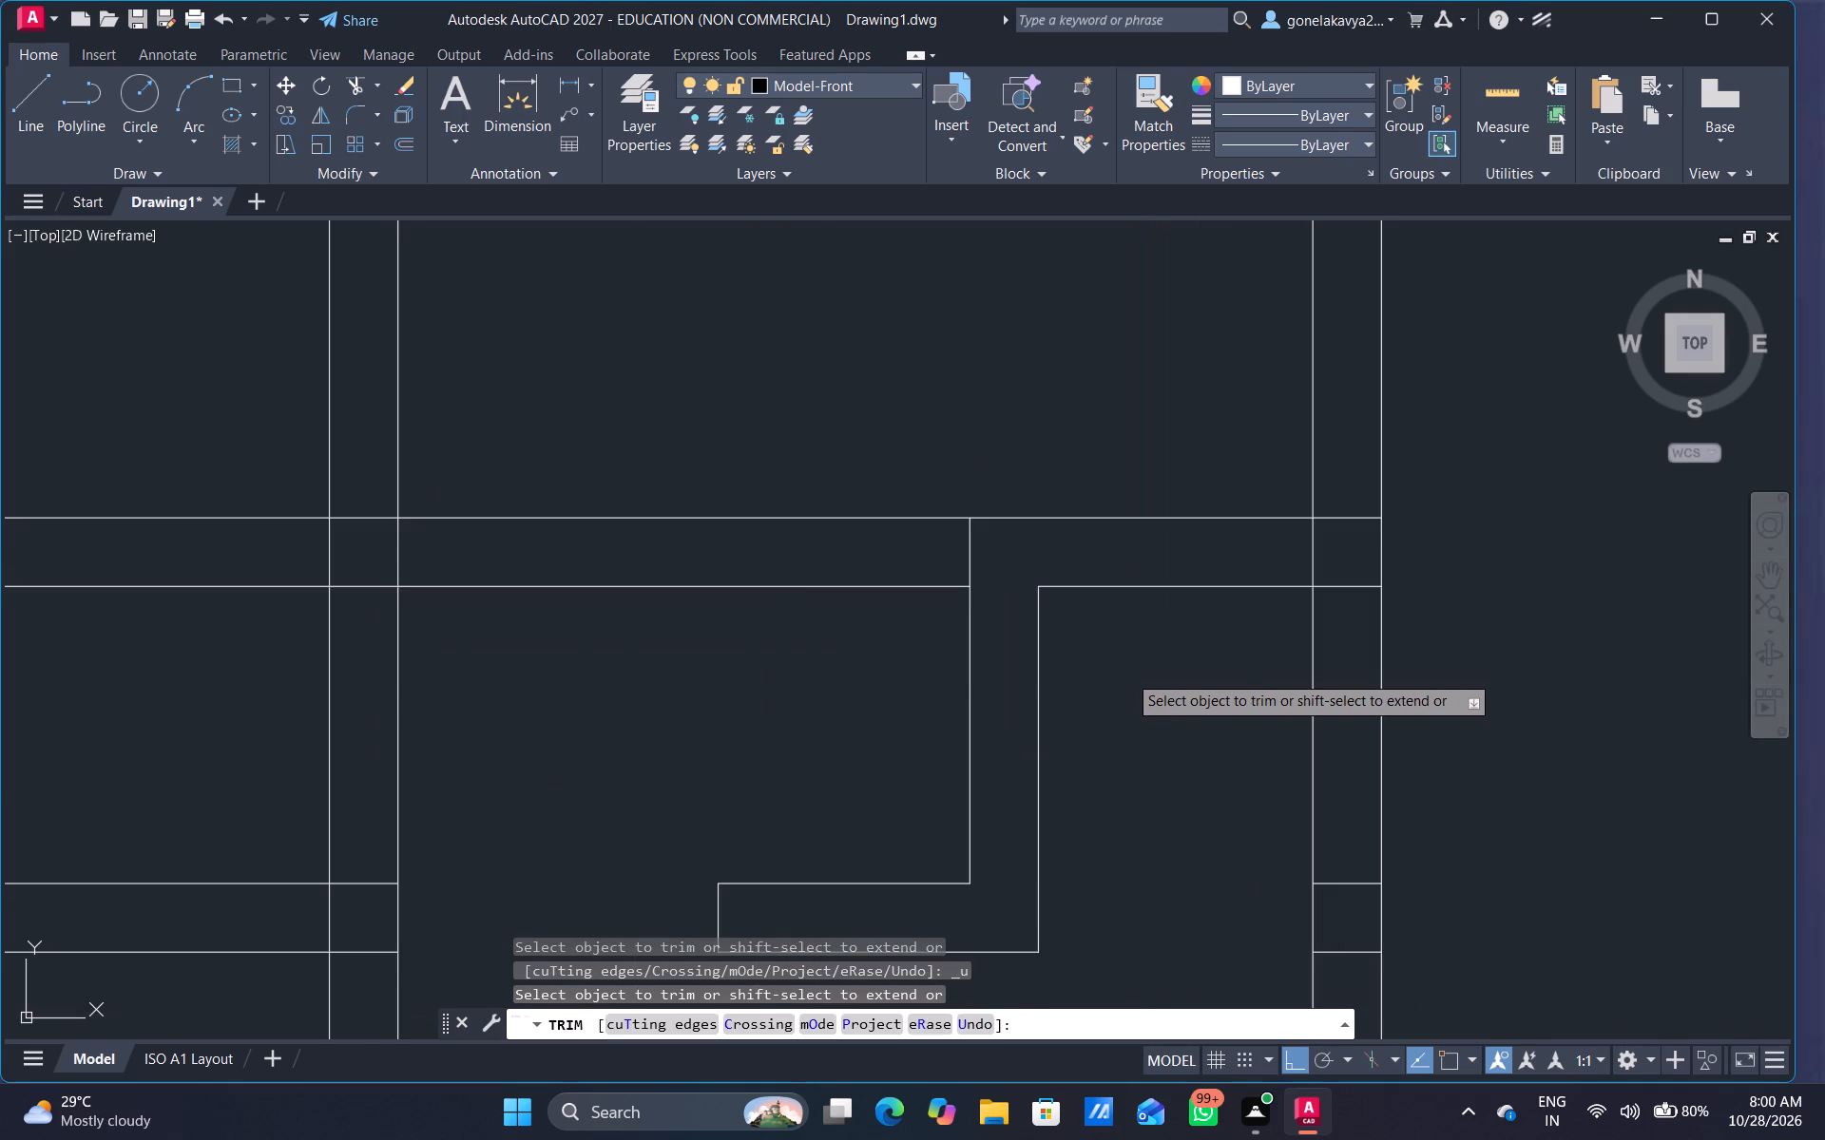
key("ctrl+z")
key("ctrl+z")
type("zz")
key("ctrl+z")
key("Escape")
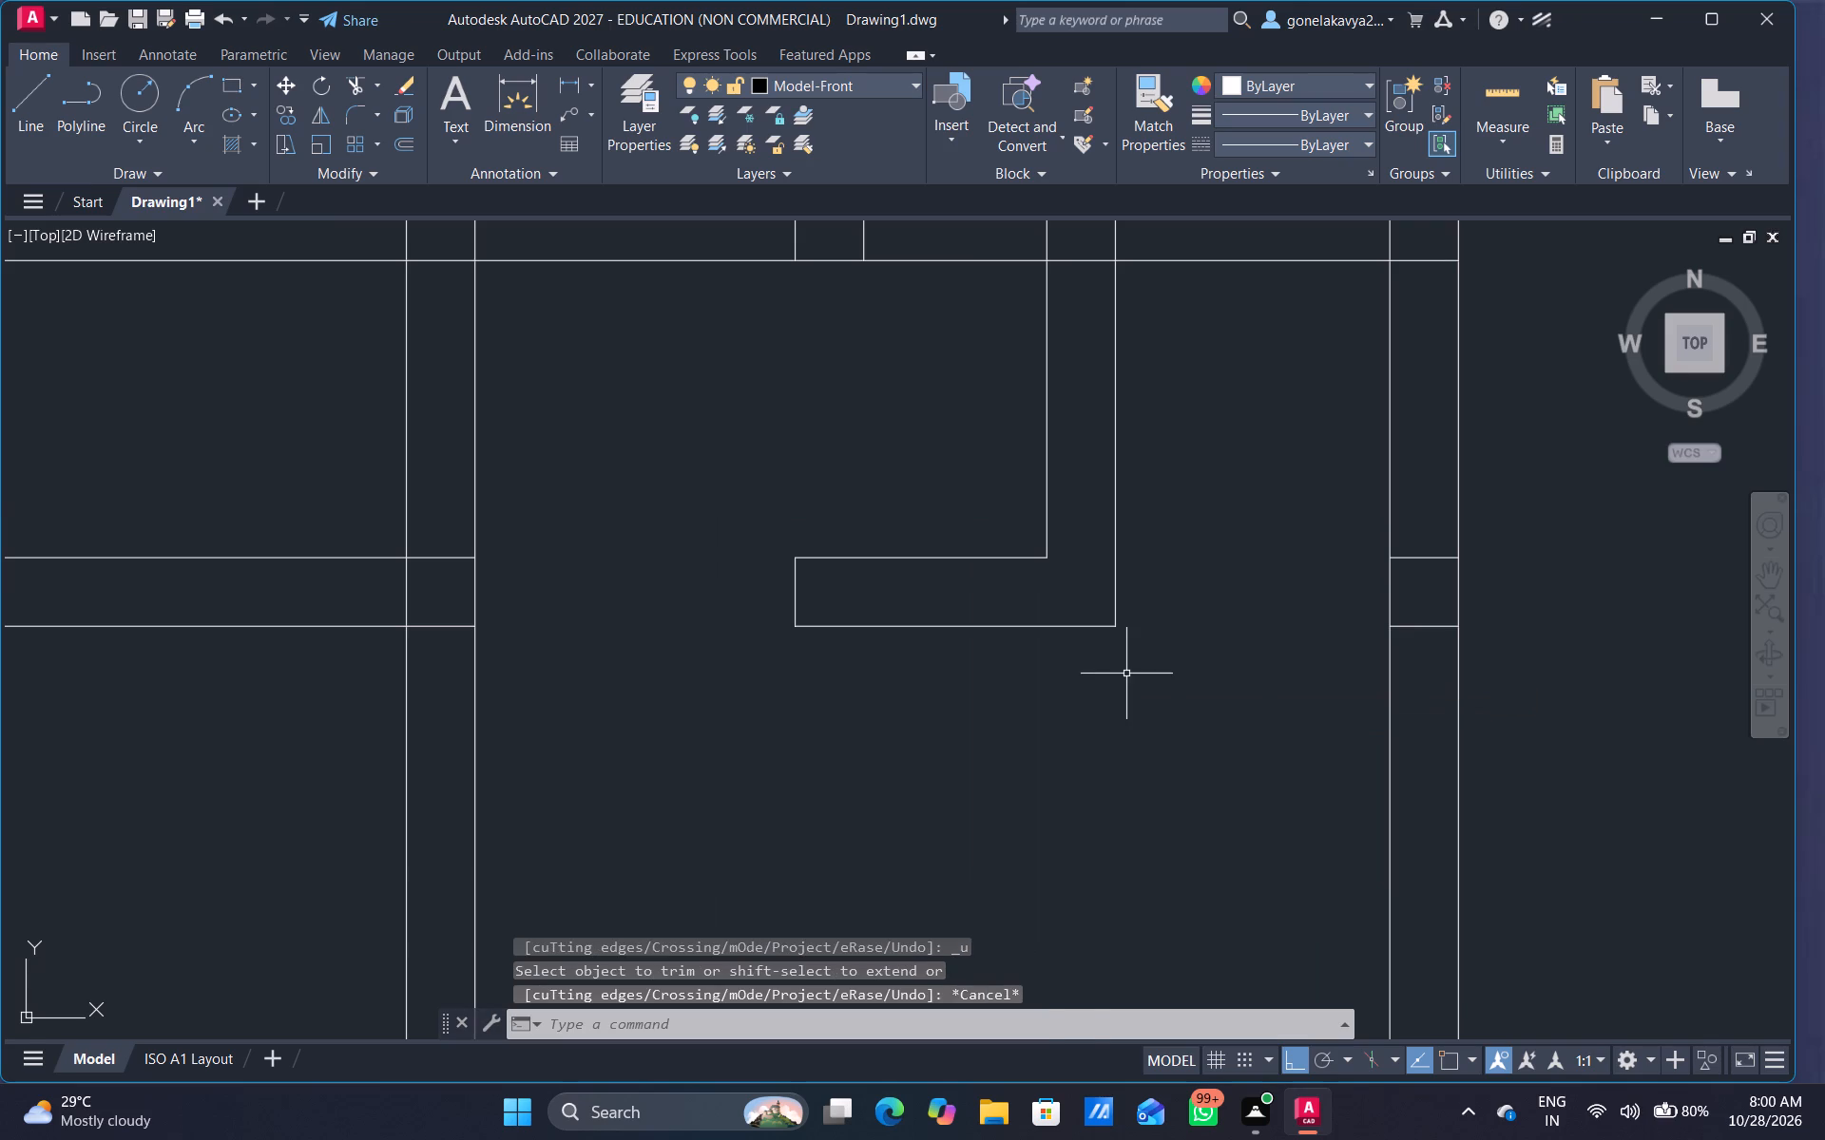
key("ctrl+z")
Offset the upper short horizontal partition's top line 1' upward, and offset the new line 4.5" upward as another horizontal partition.
middle_click_drag(1160, 690, 1125, 630)
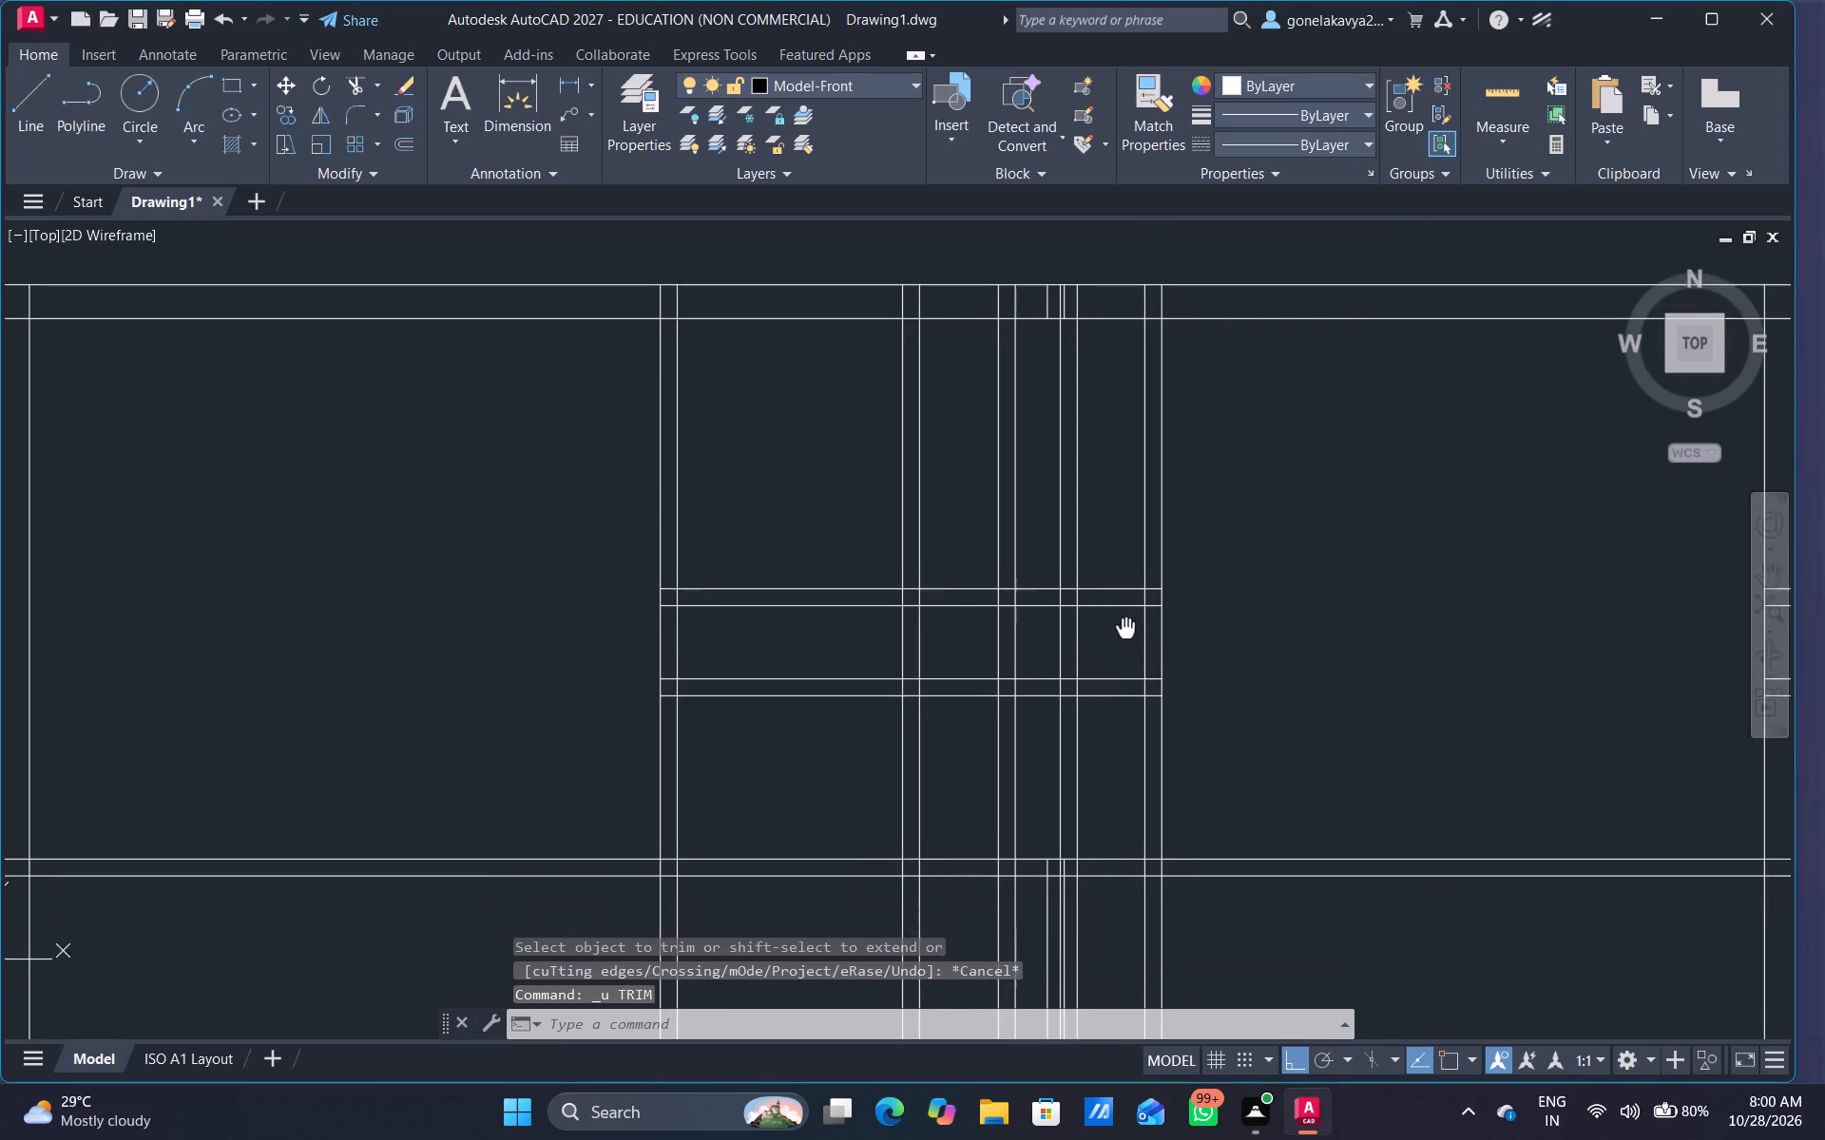
middle_click_drag(1125, 630, 975, 687)
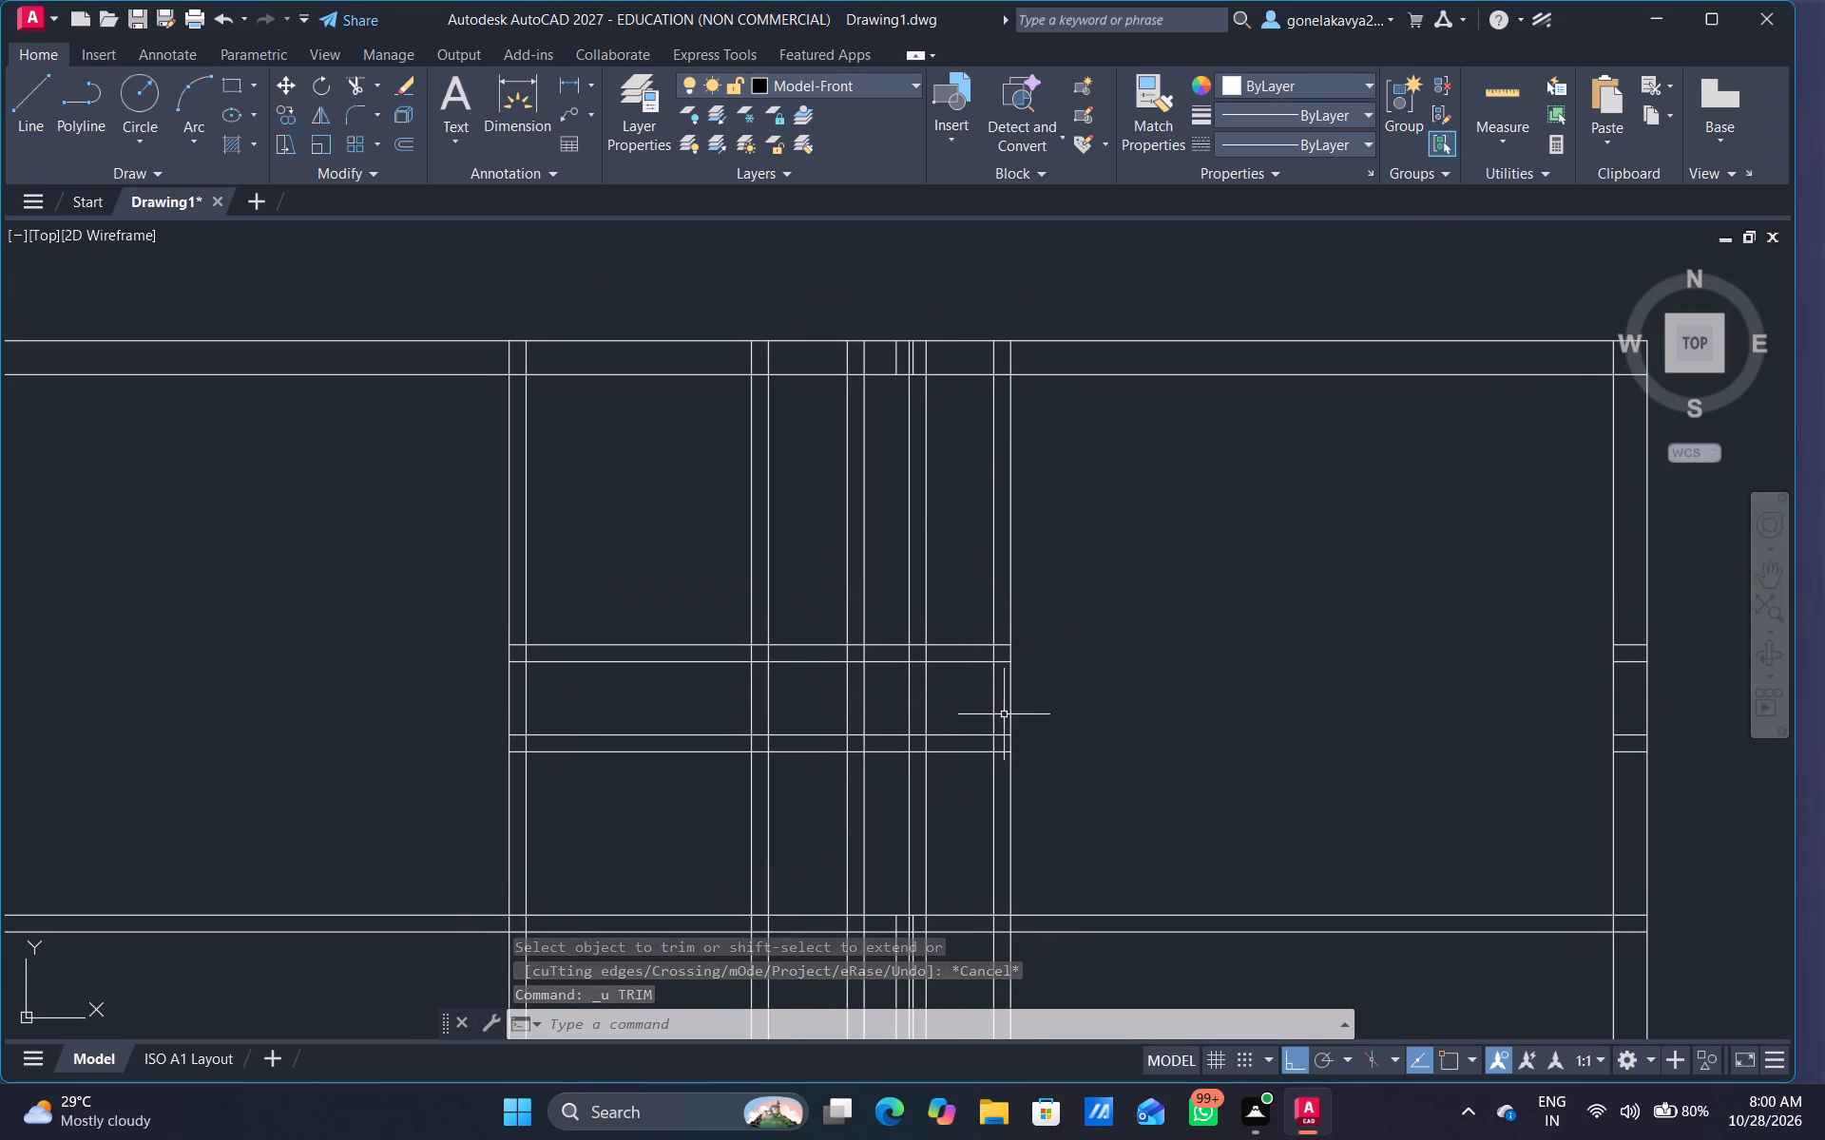
key("Escape")
scroll(990, 685, "up", 3)
middle_click_drag(912, 704, 974, 891)
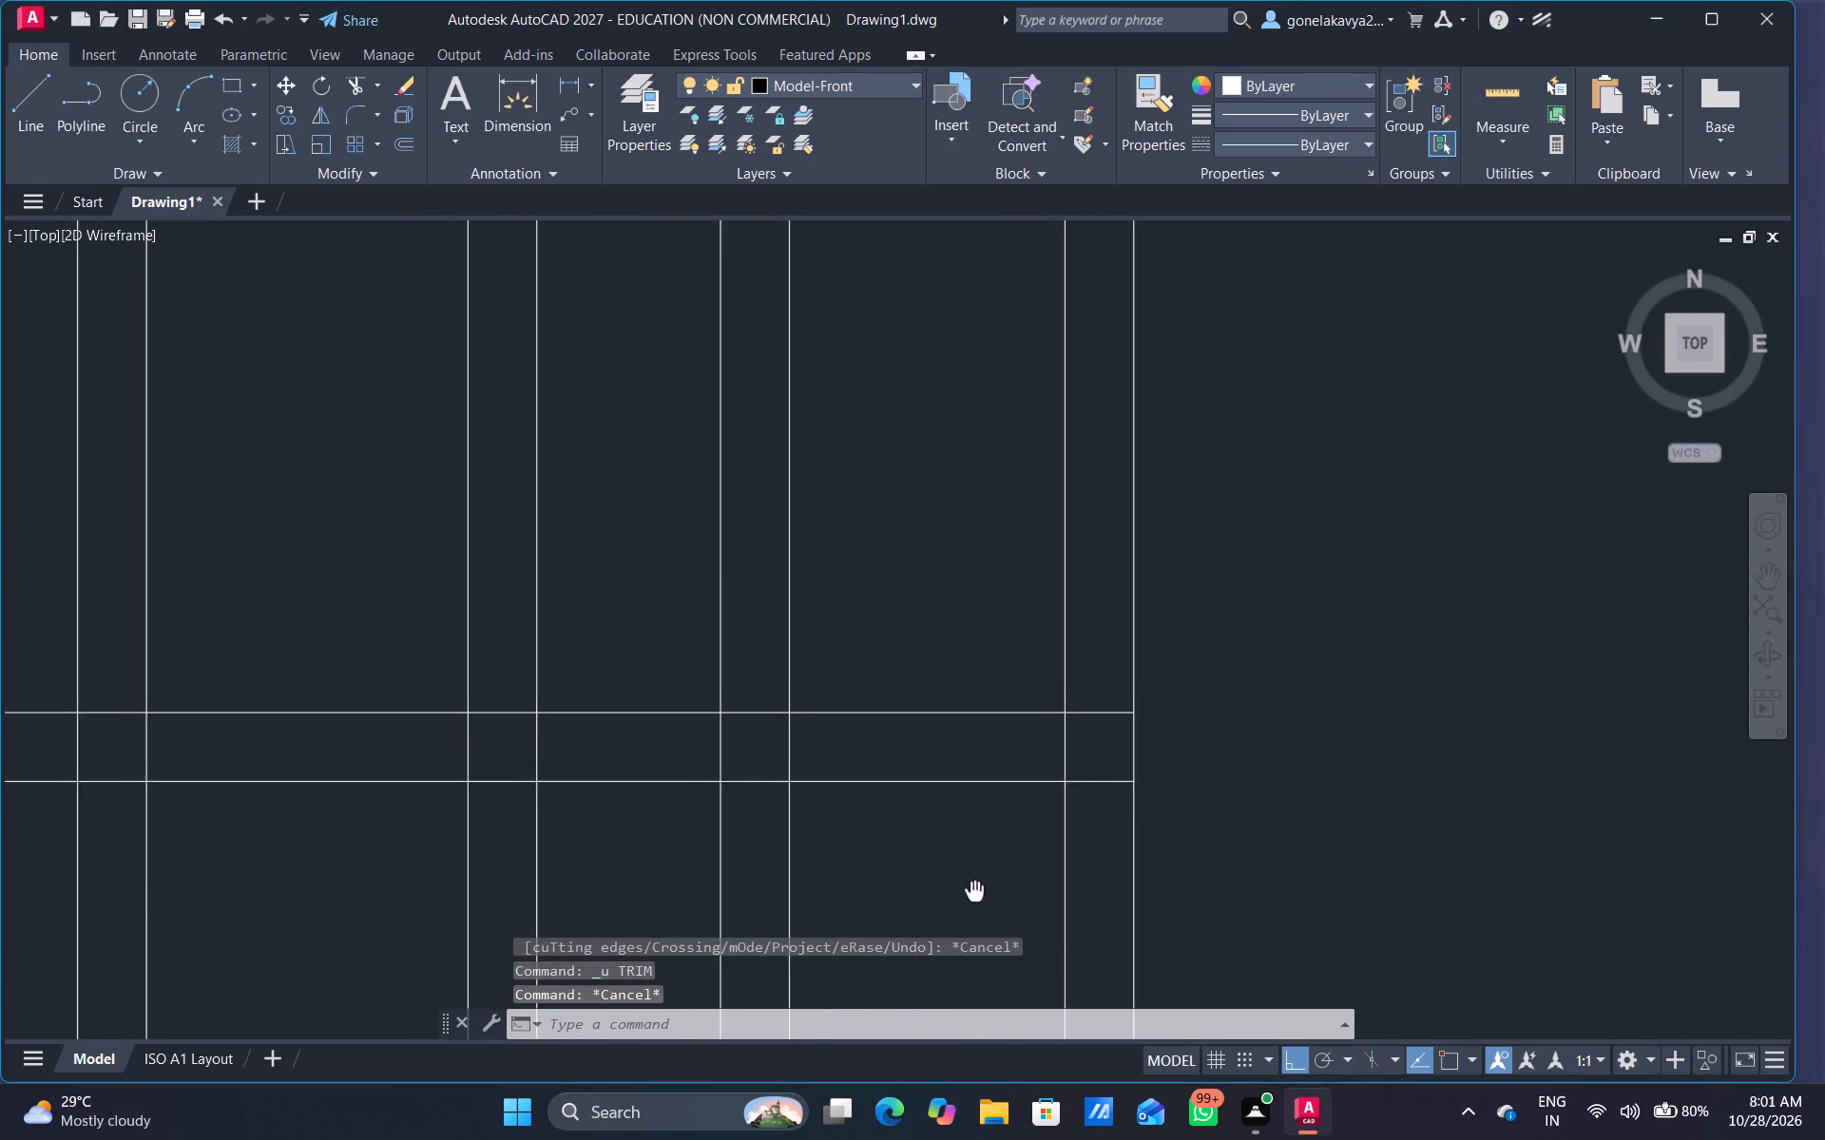
middle_click_drag(974, 891, 1027, 909)
scroll(1005, 906, "down", 2)
middle_click_drag(1039, 892, 1015, 842)
key("Escape")
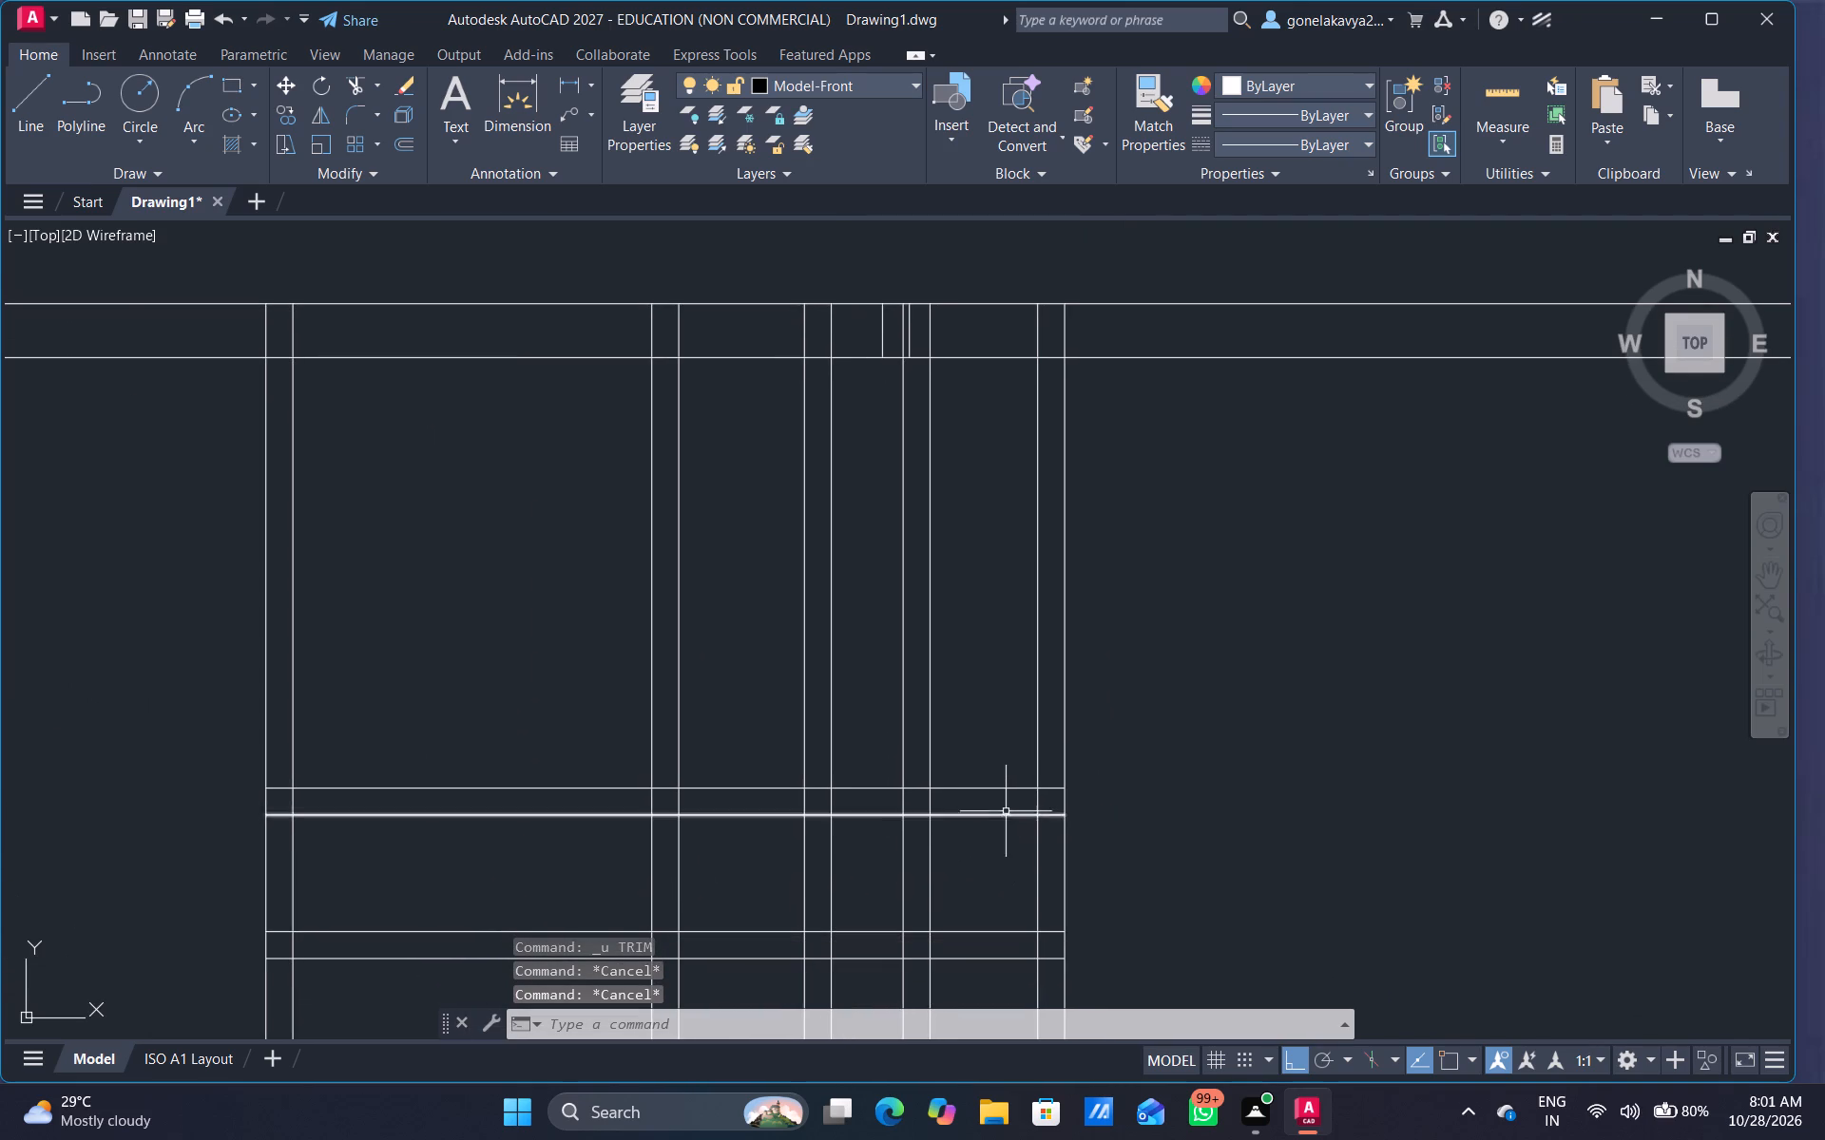
key("o")
key("Return")
left_click_drag(993, 780, 1001, 732)
left_click(1019, 613)
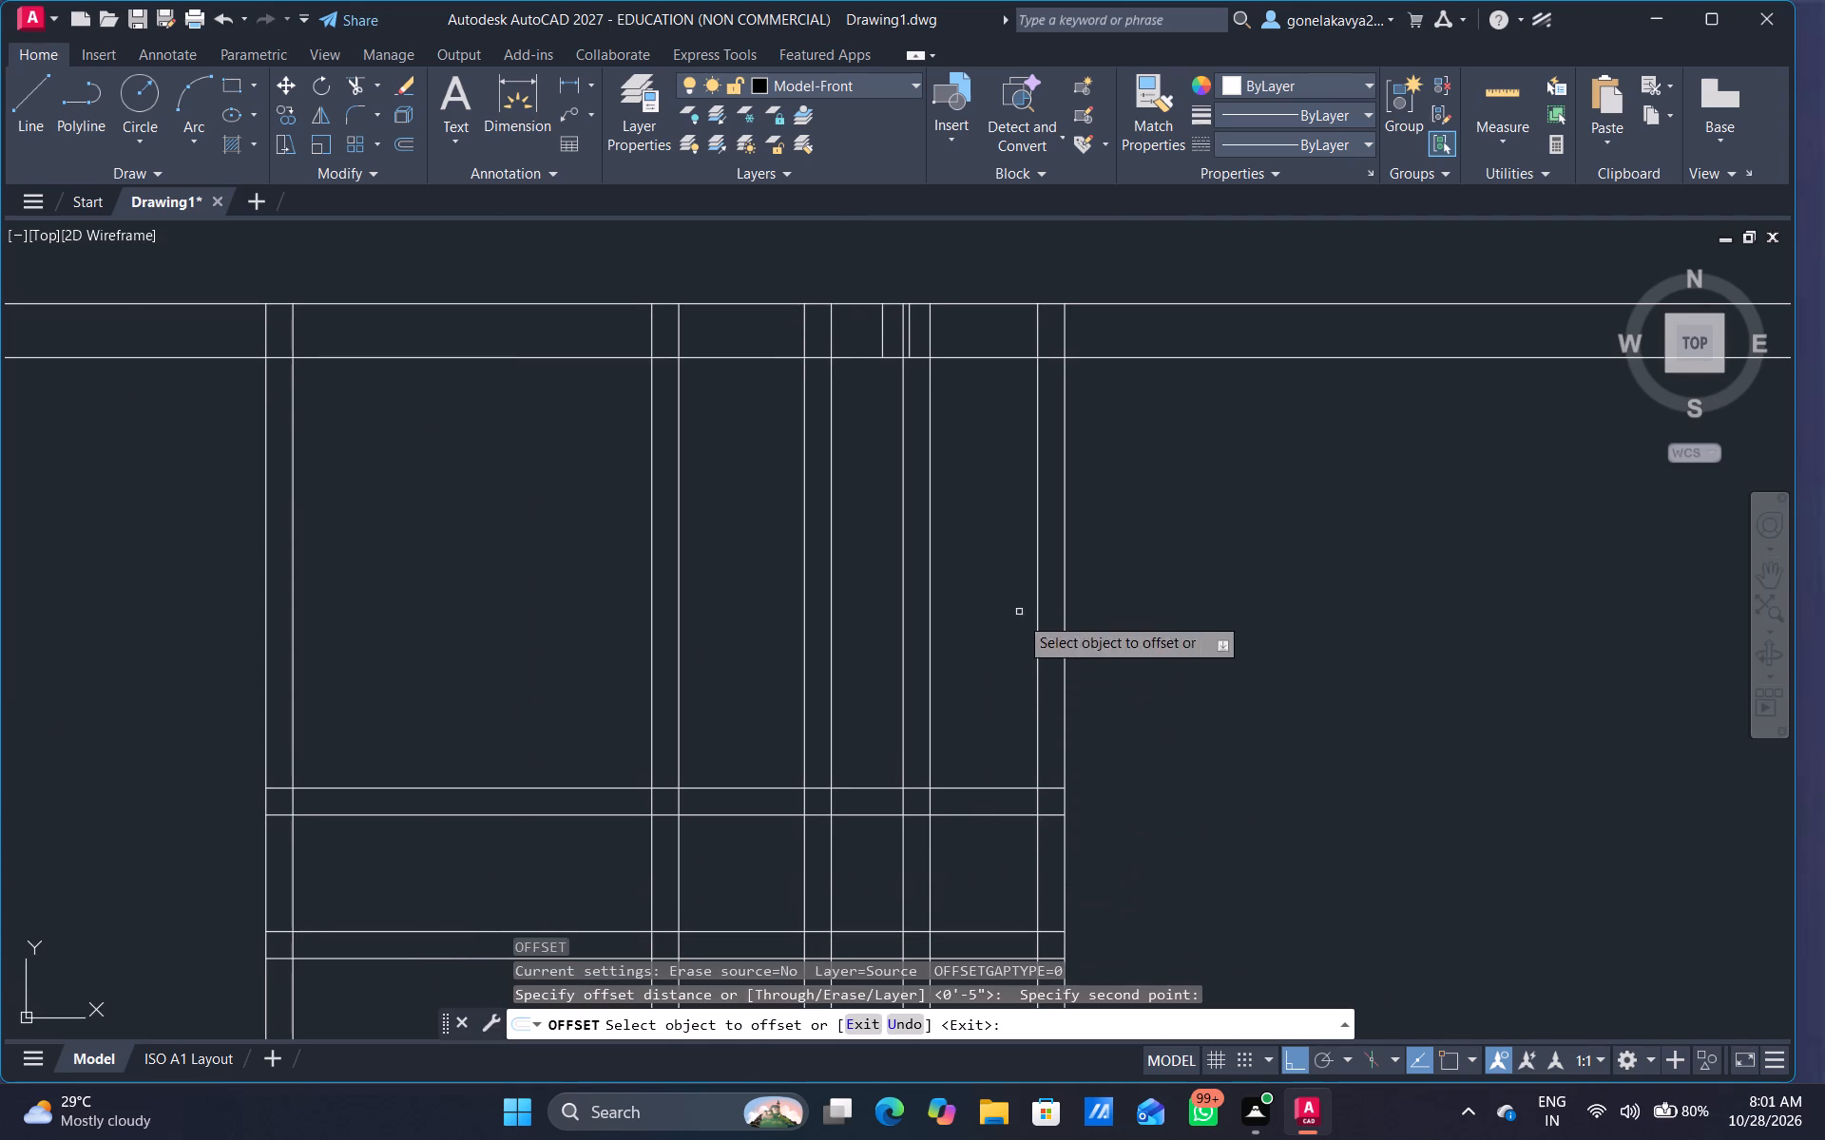
left_click(975, 788)
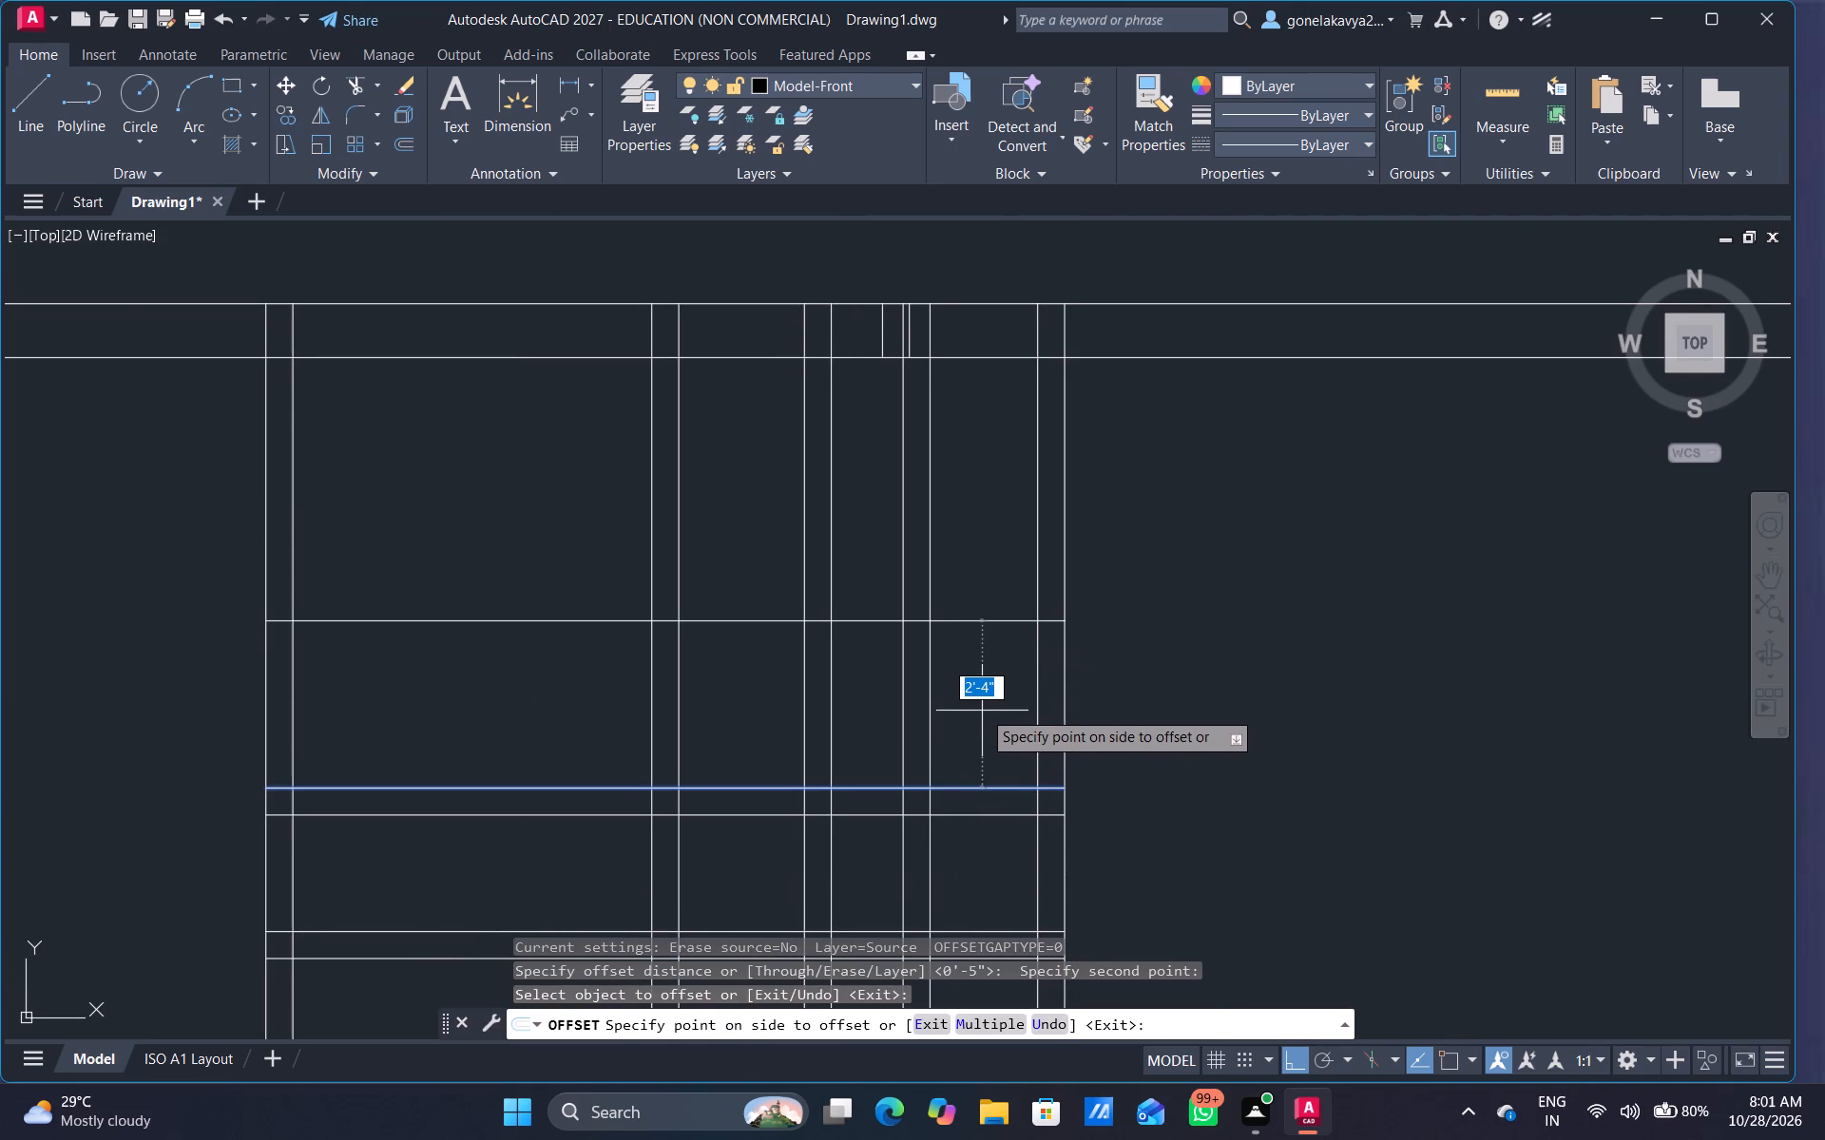
type("1'")
key("Return")
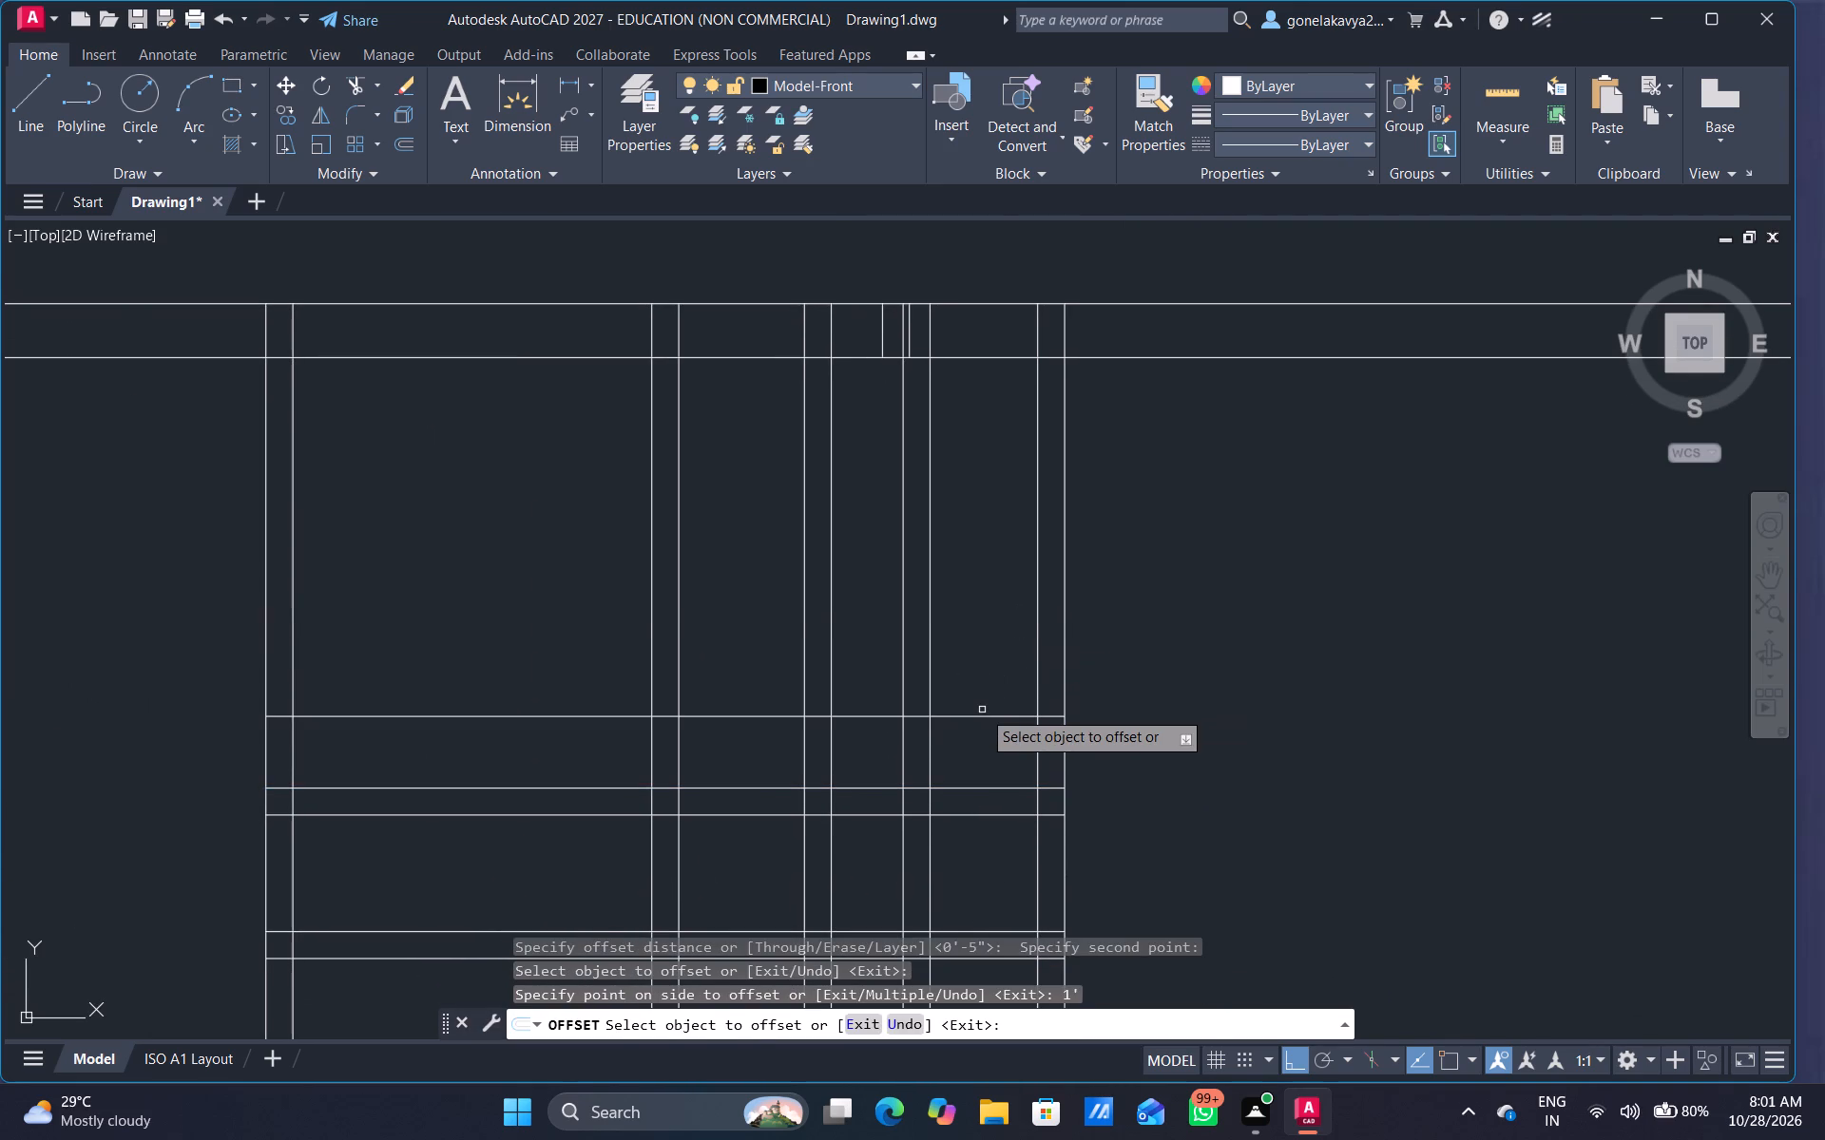
left_click(981, 717)
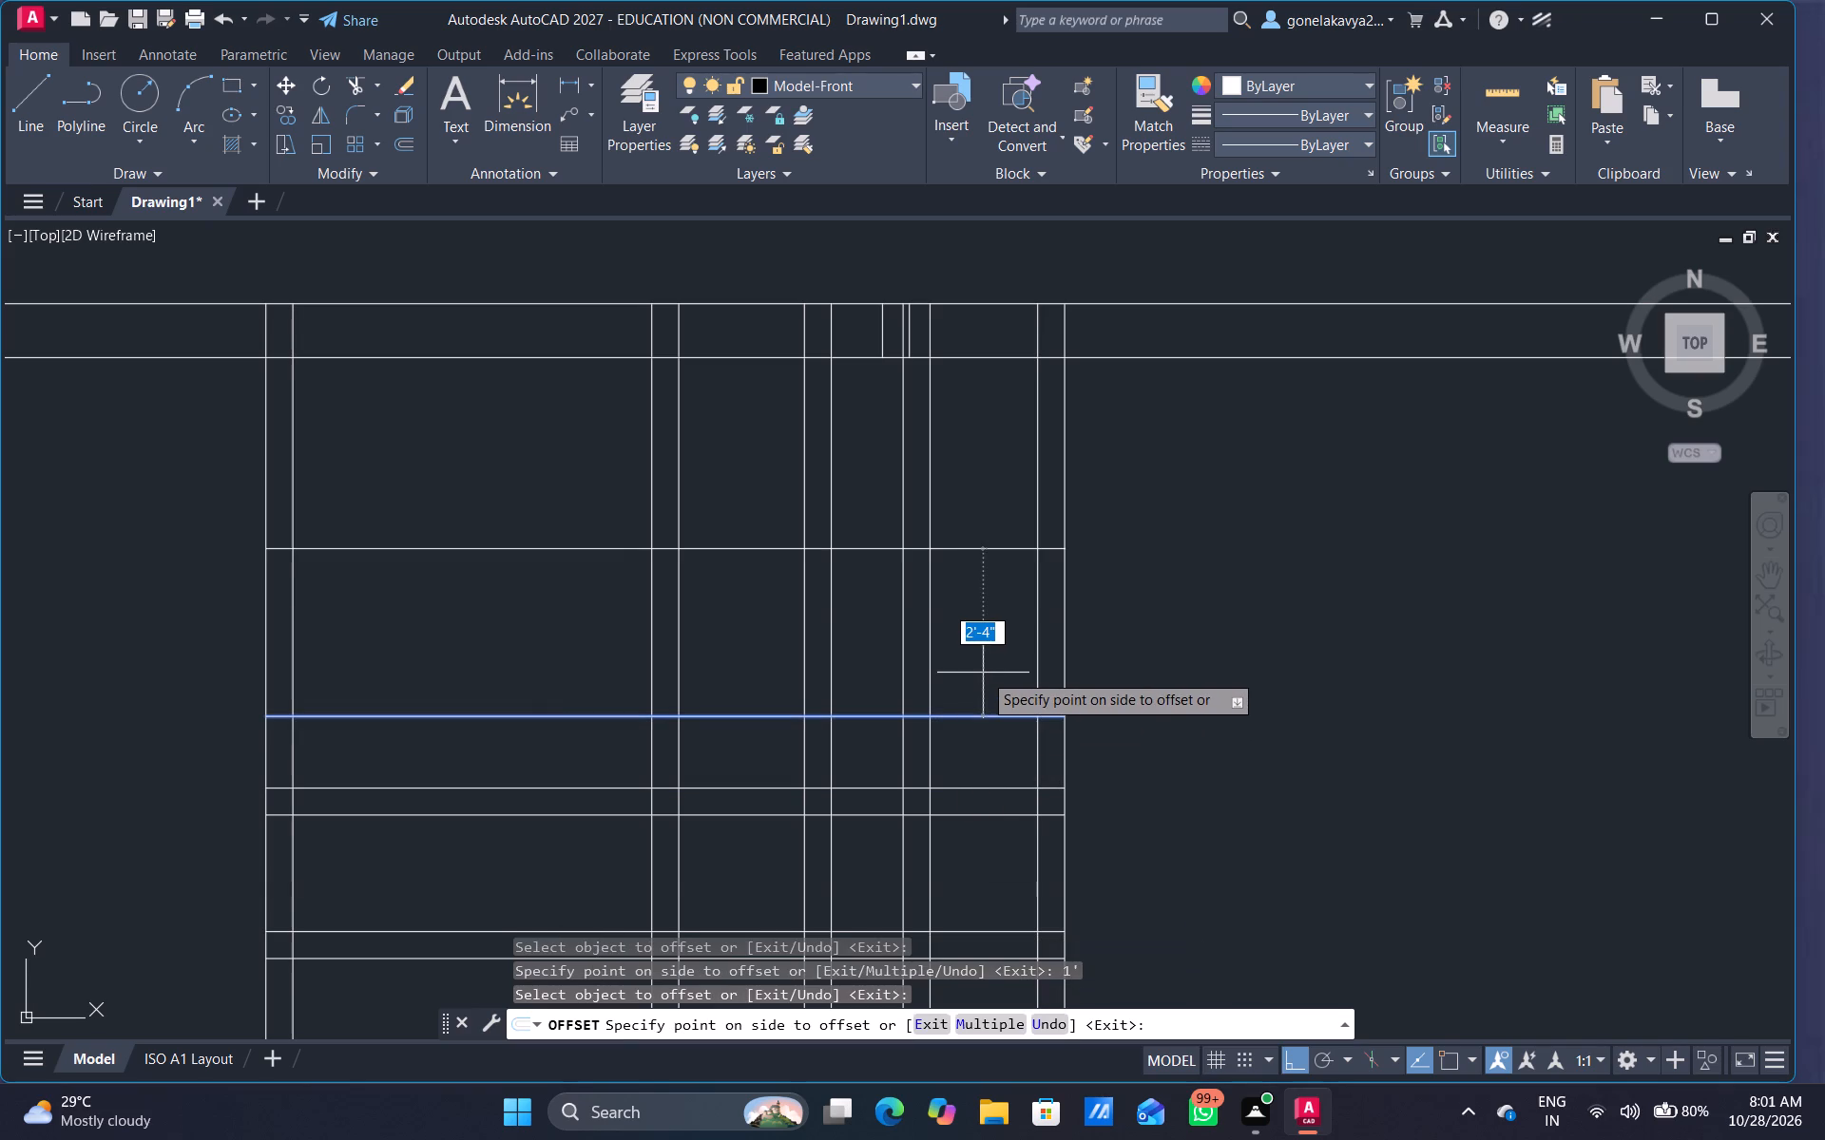
type("4.5\"")
key("Return")
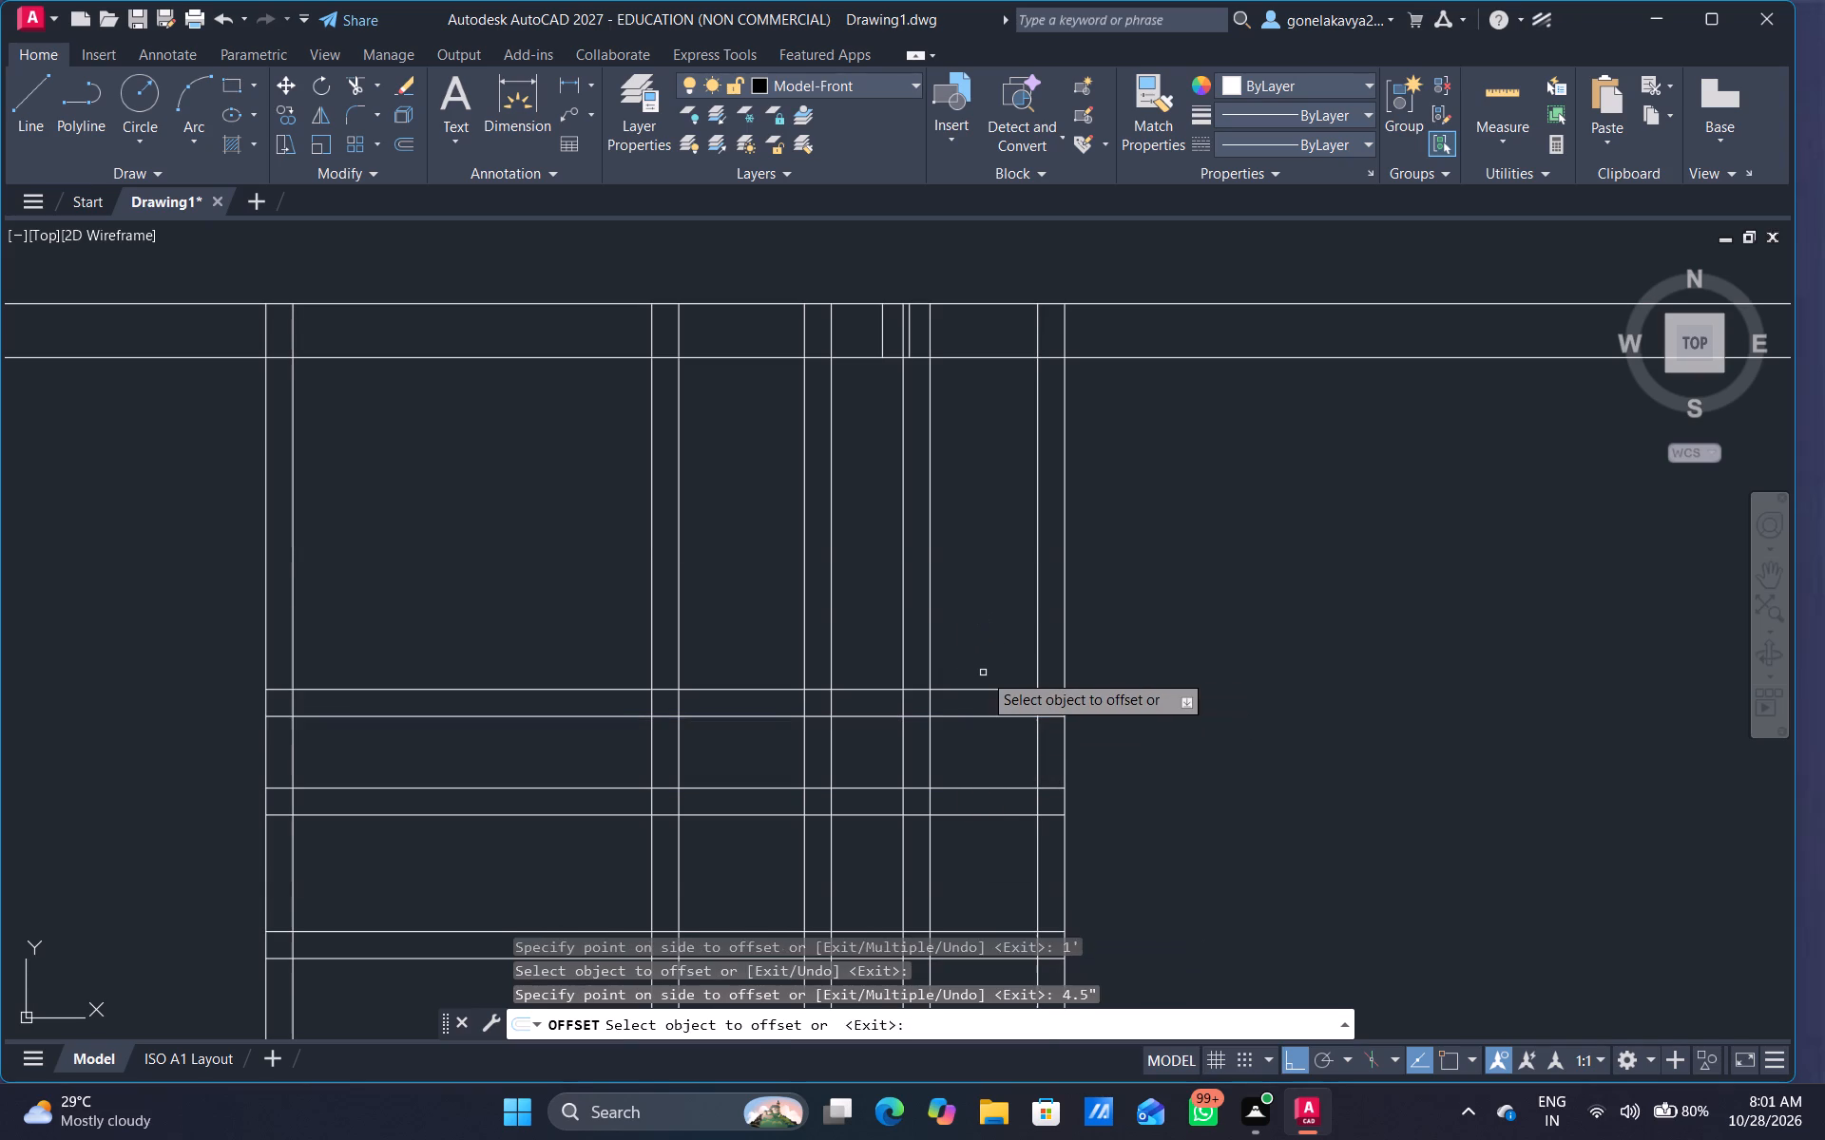
Trim the middle short horizontal partition just west of the two newest vertical partitions, and trim those verticals between it and the lowest short partition.
key("Escape")
type("tr")
key("space")
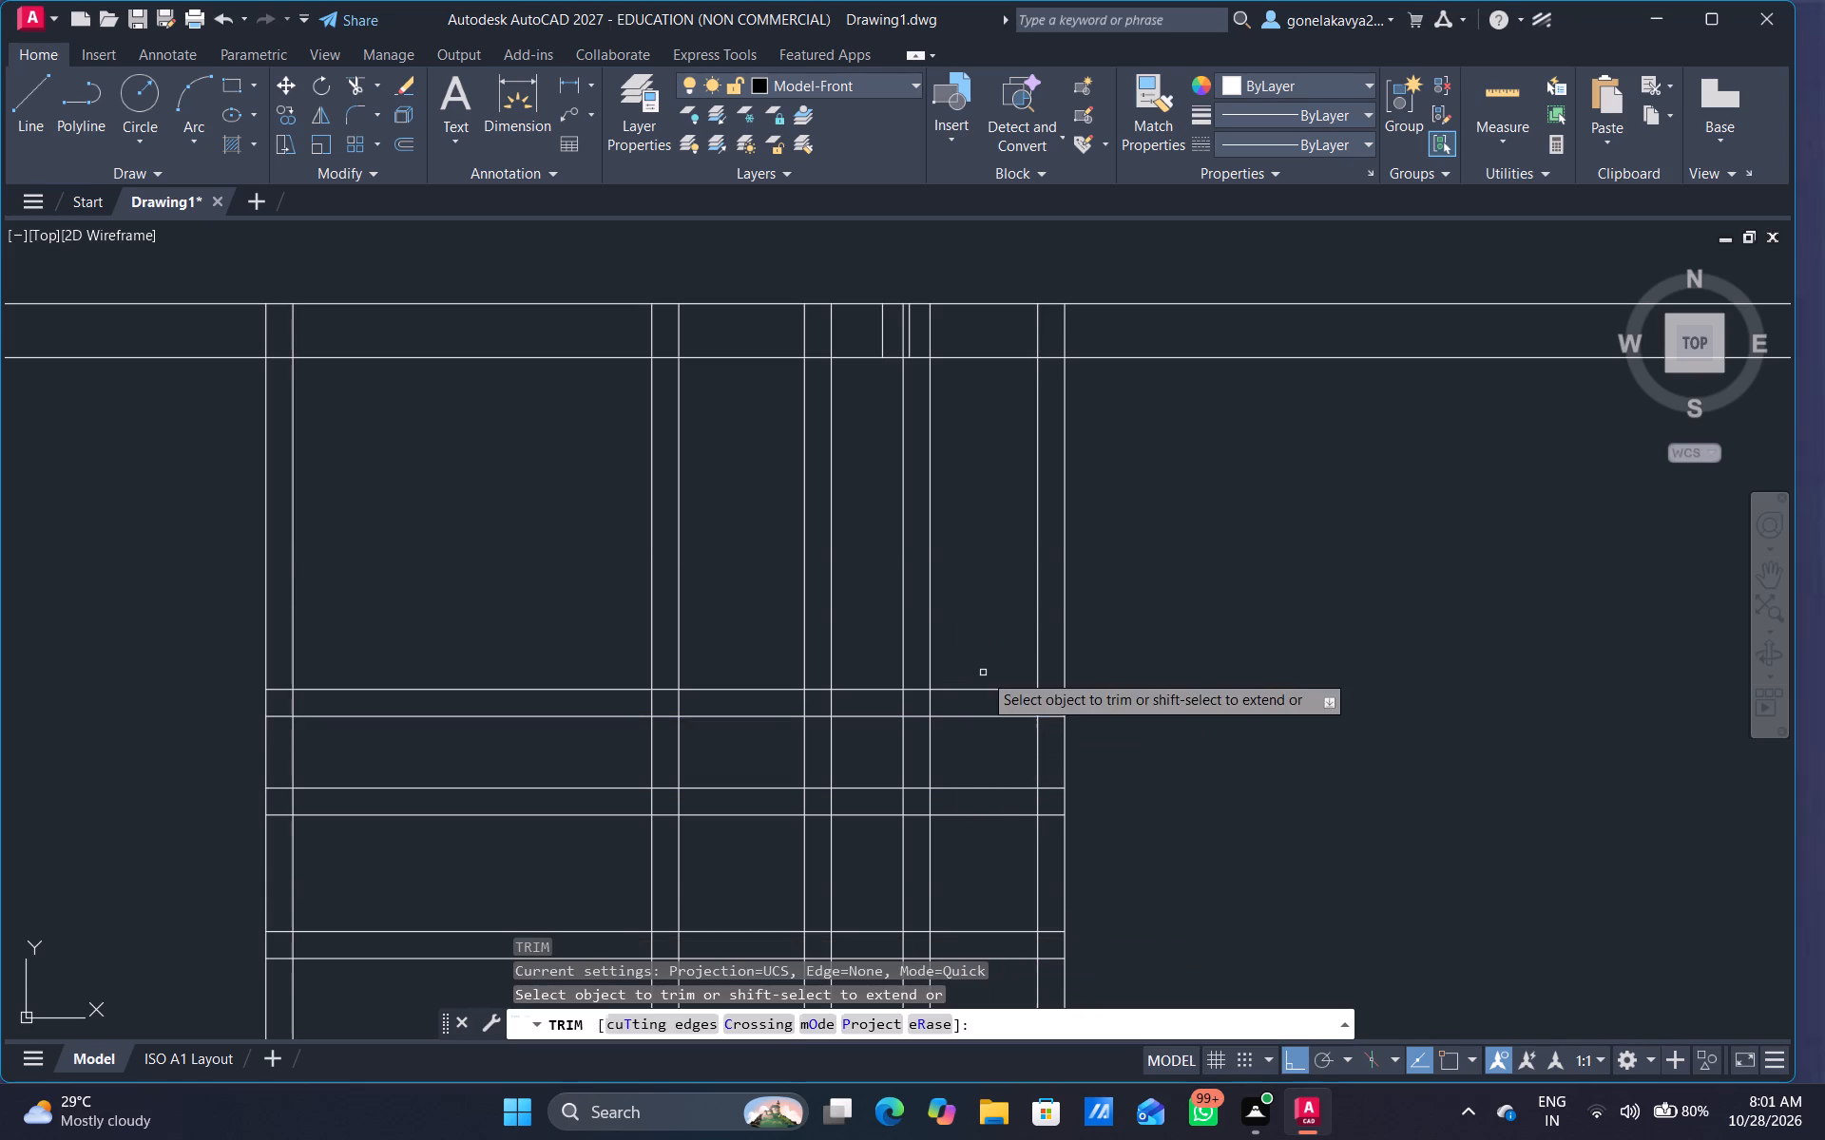
middle_click_drag(858, 757, 872, 627)
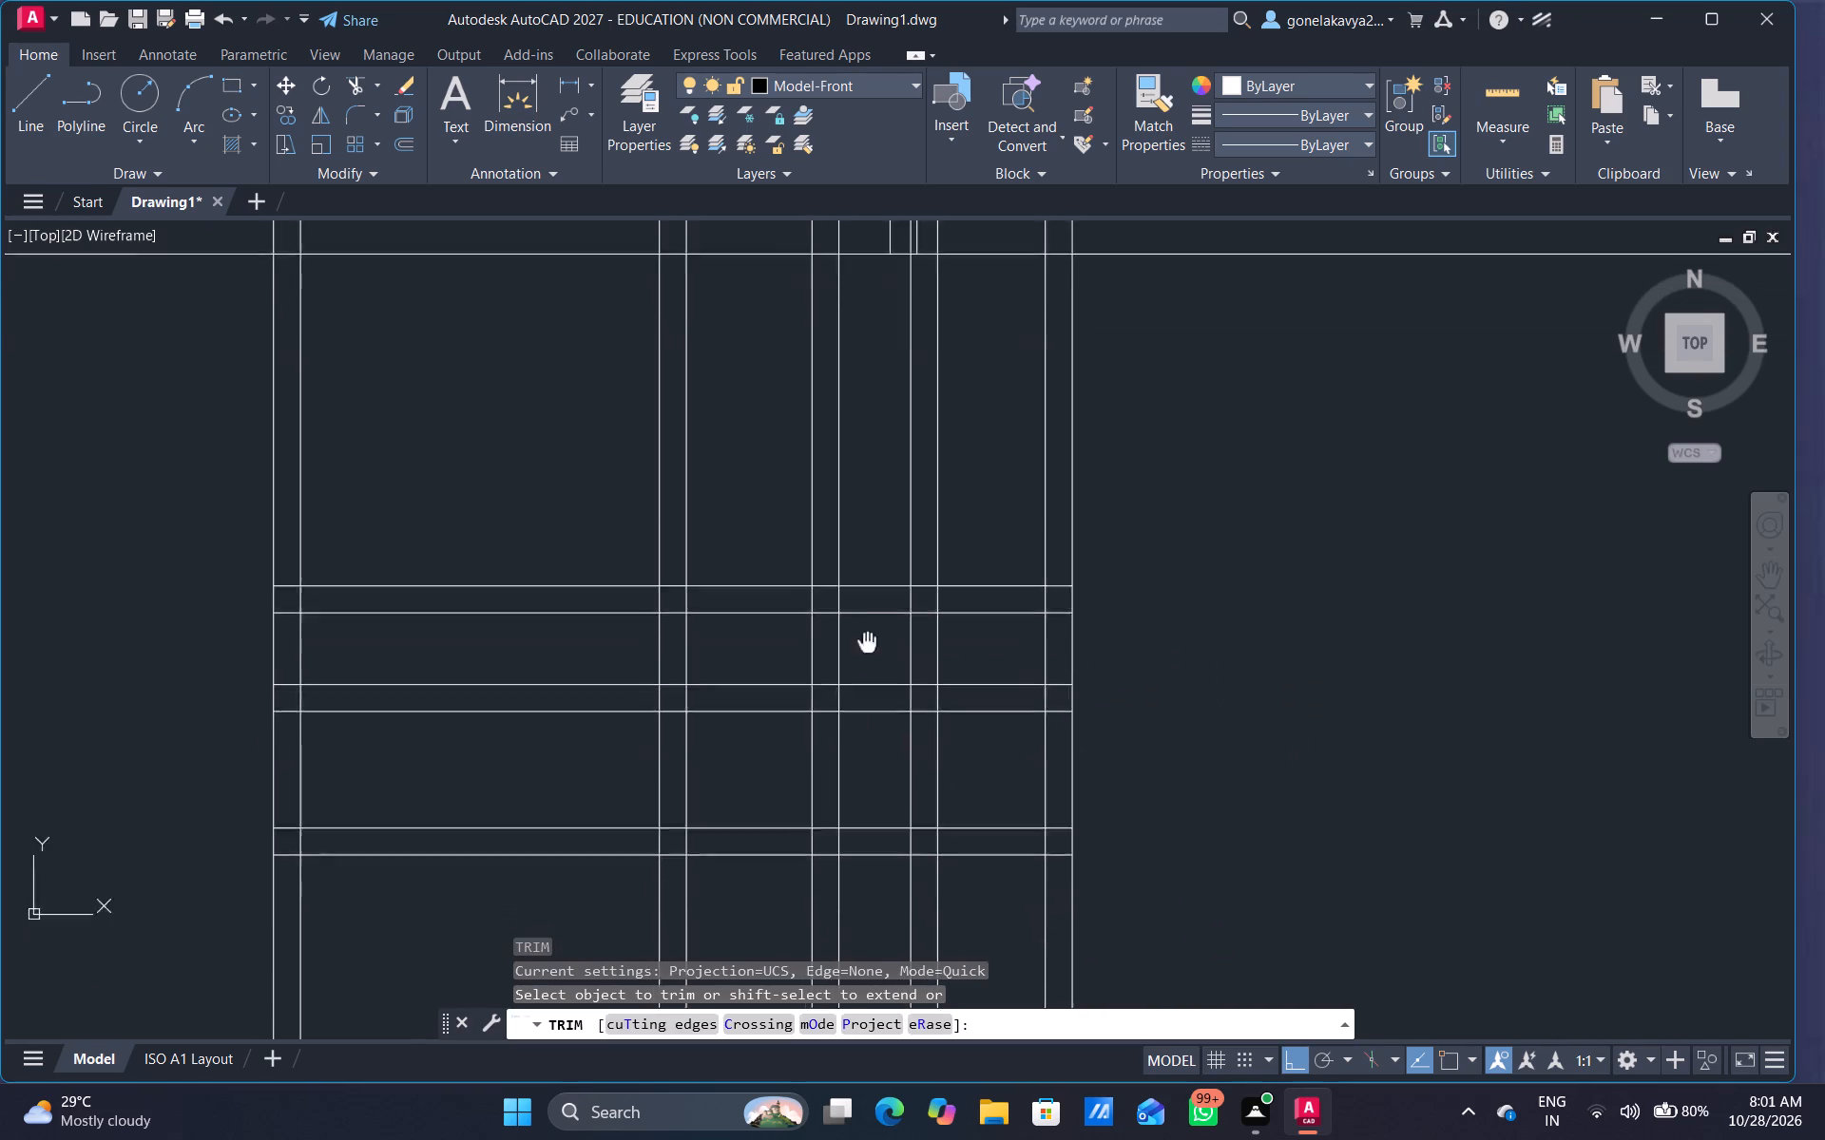
middle_click_drag(872, 627, 825, 692)
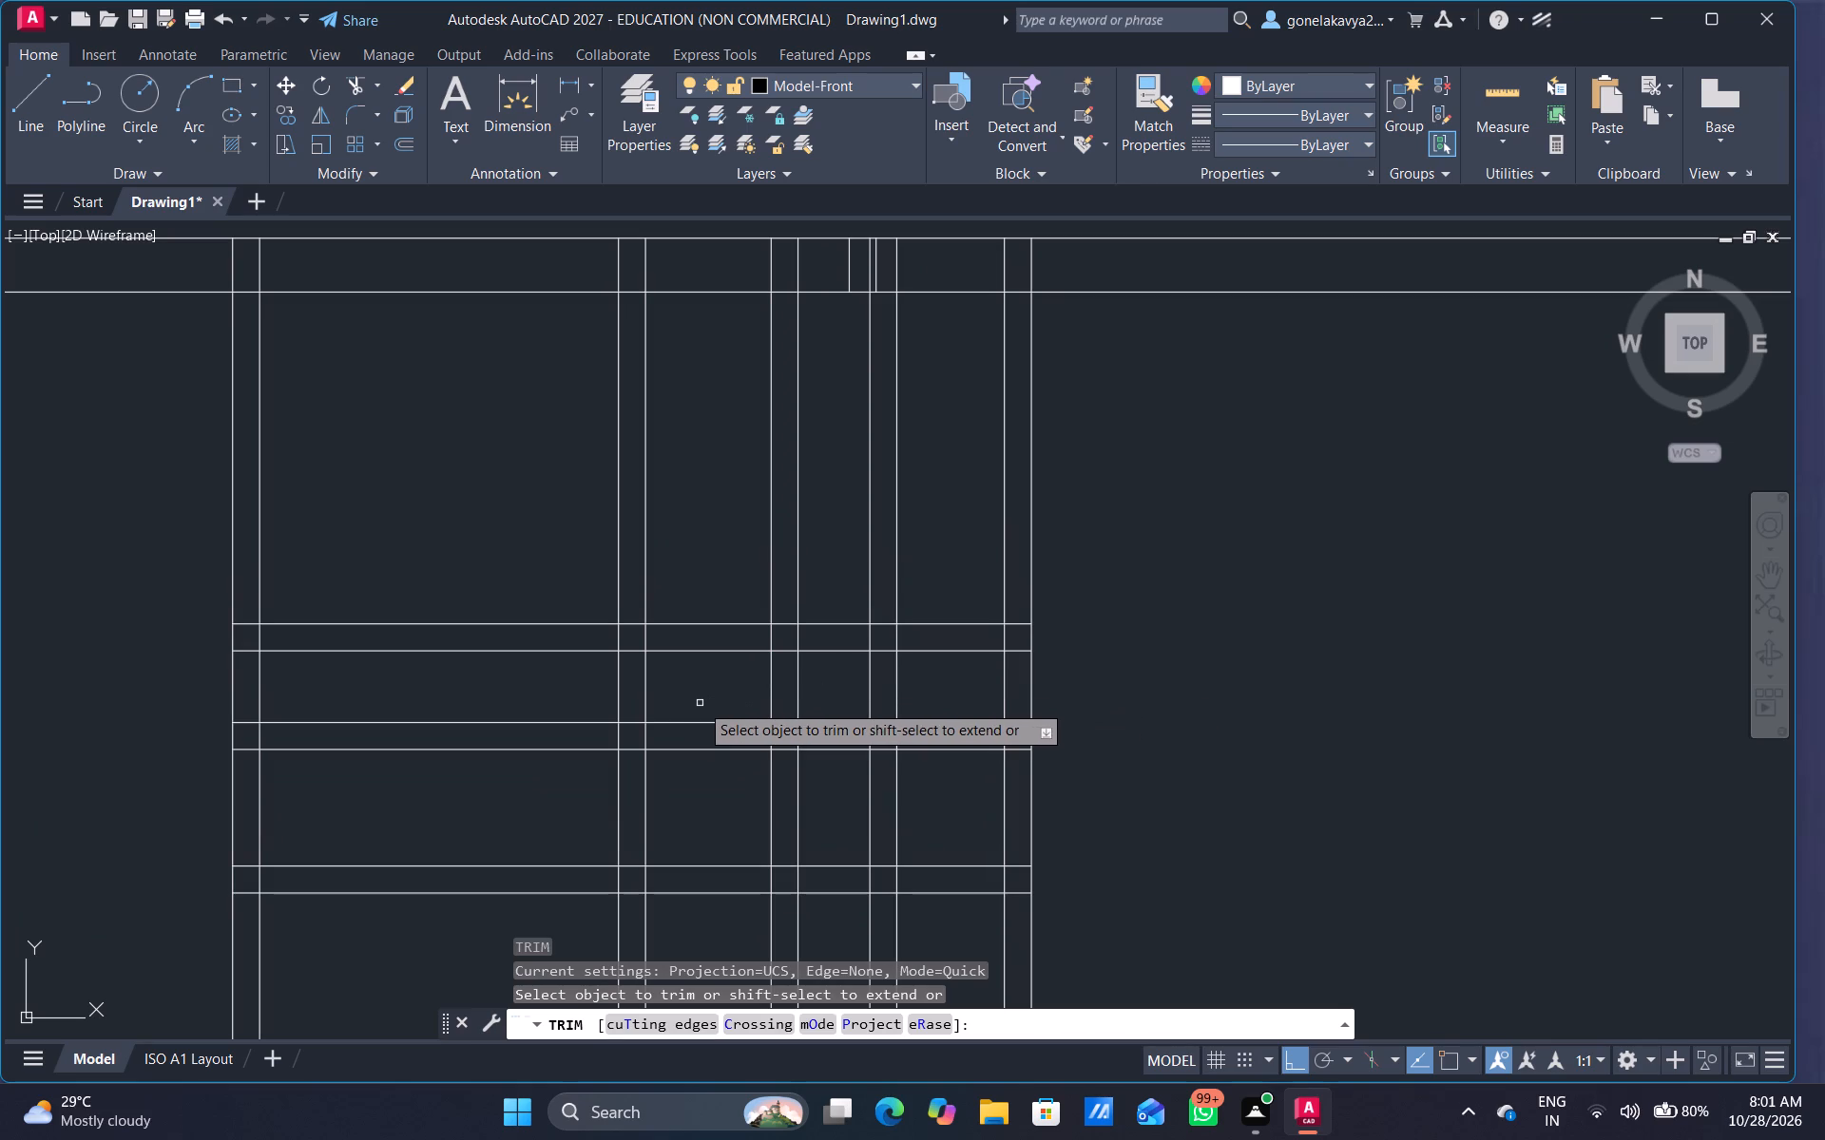
left_click_drag(700, 703, 689, 814)
left_click_drag(700, 812, 704, 812)
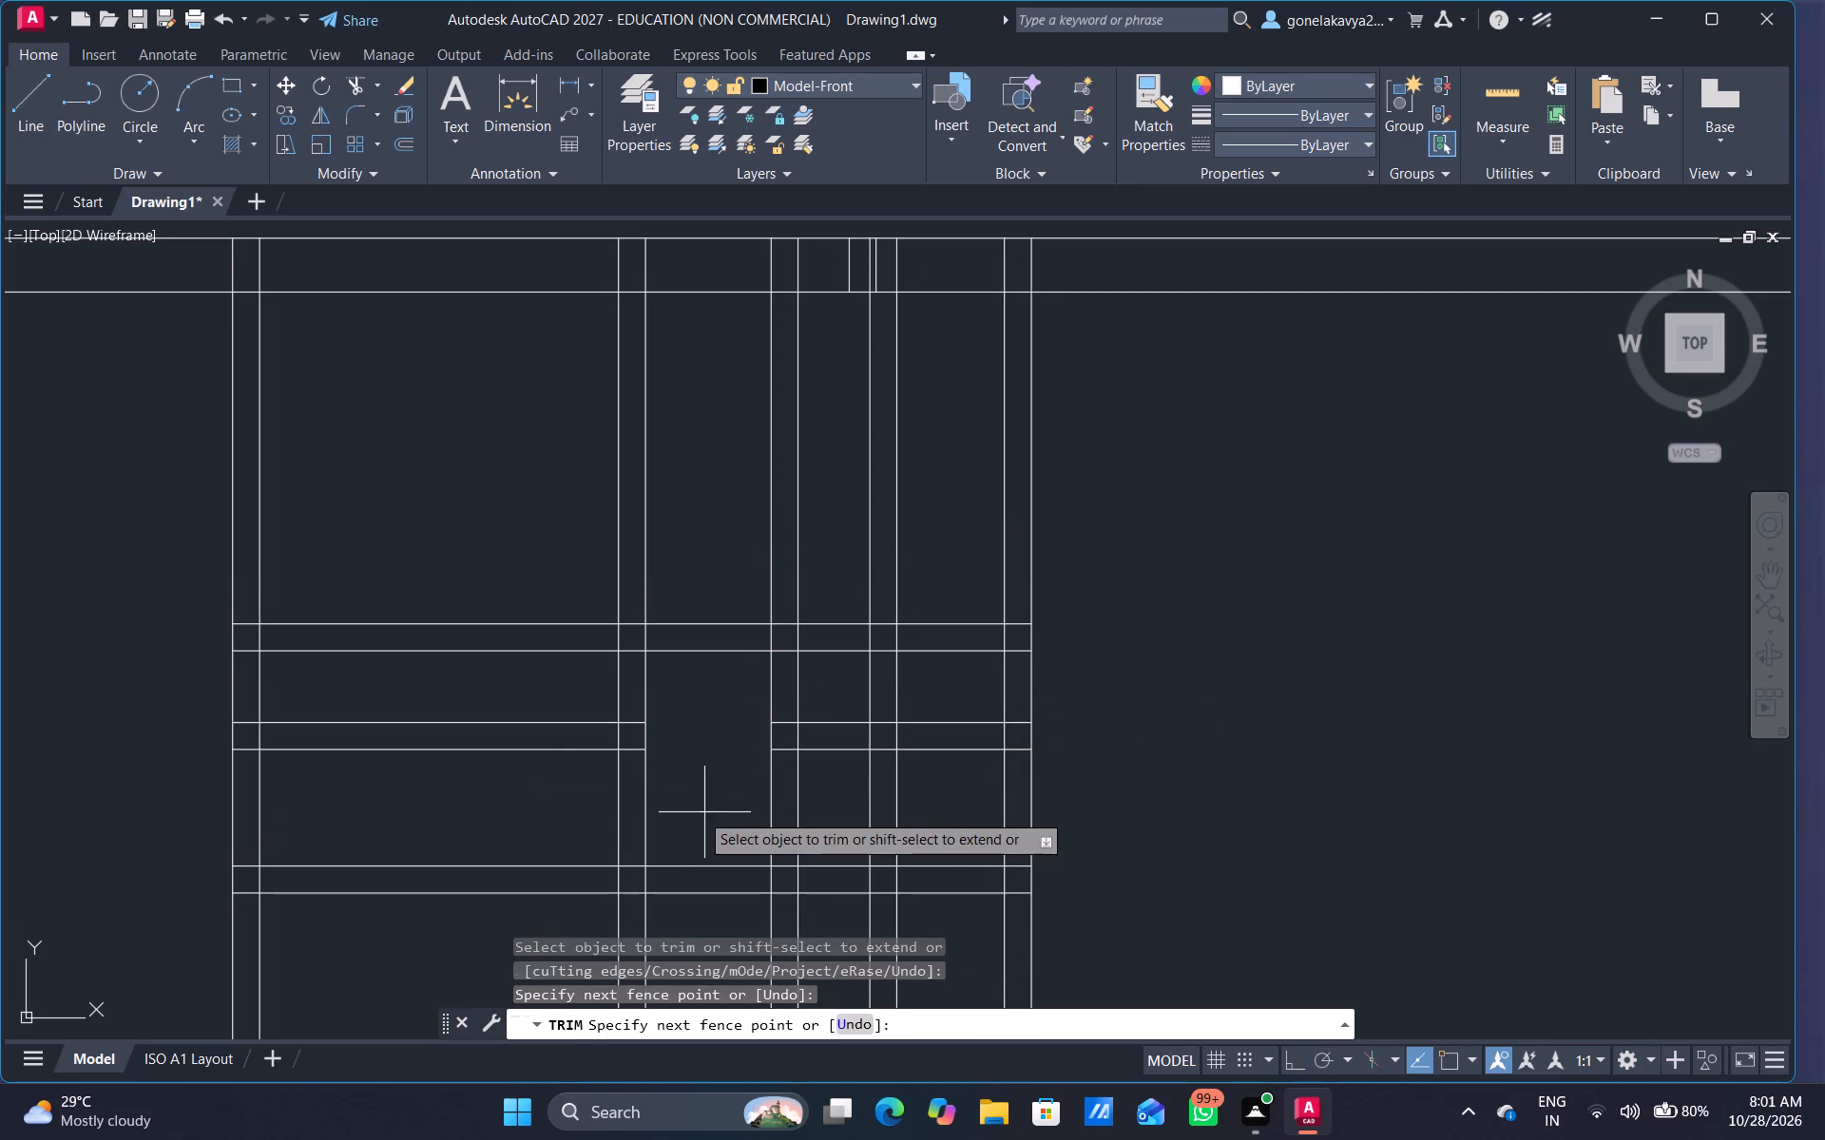
left_click_drag(704, 812, 851, 810)
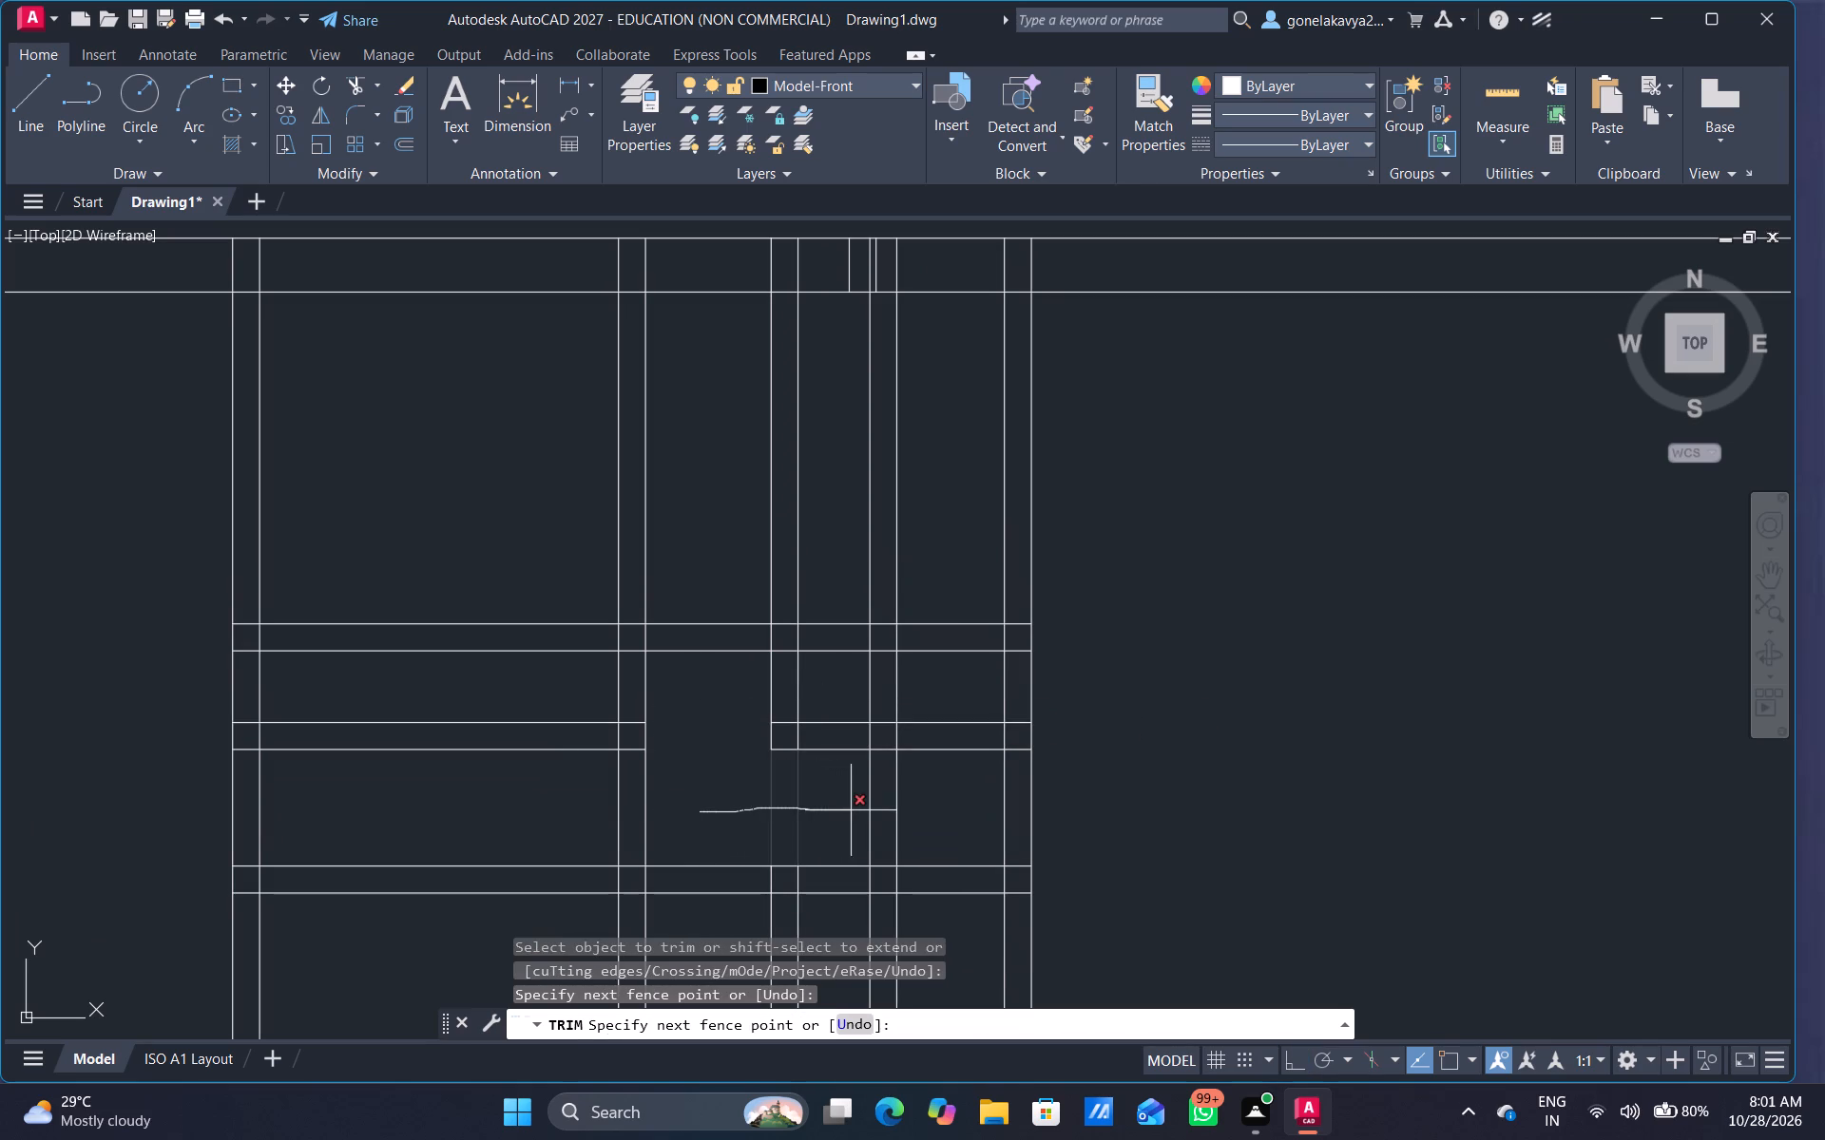
left_click_drag(851, 810, 922, 805)
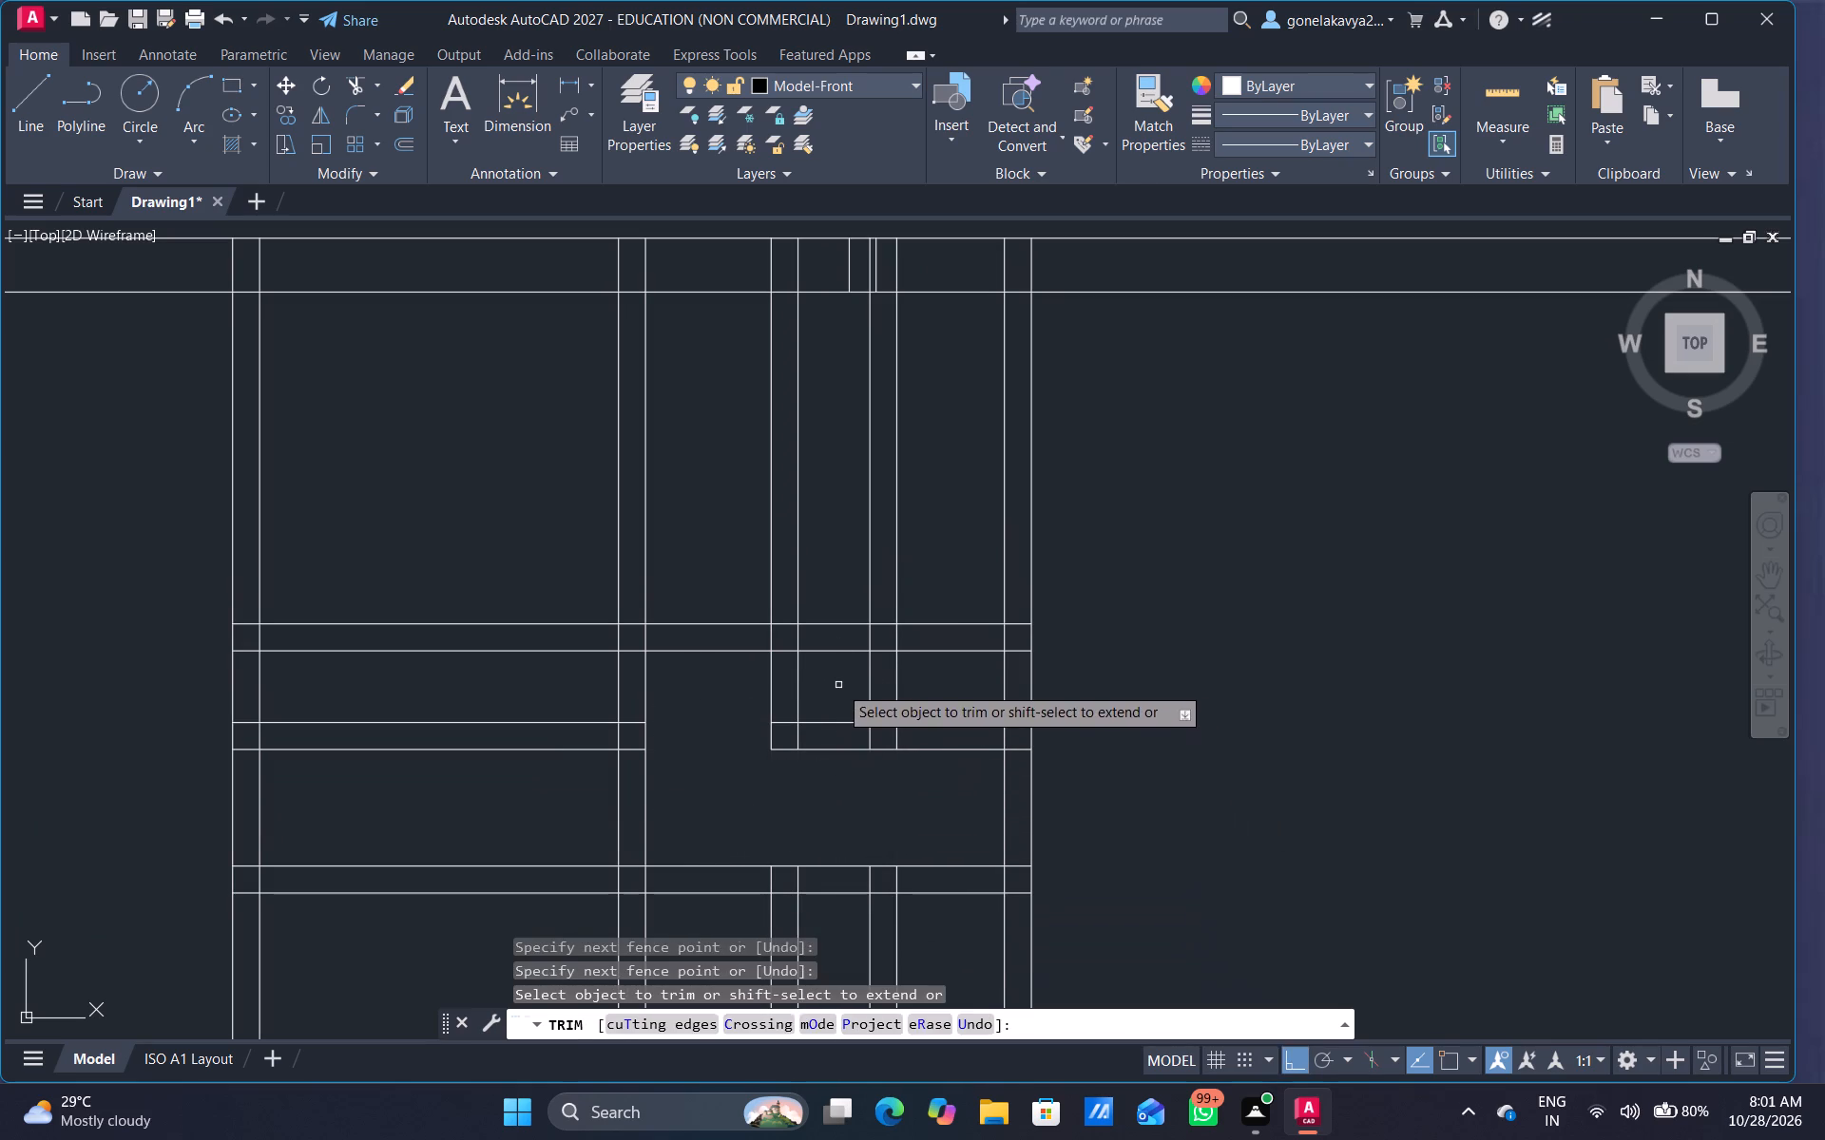
Trim the two newest vertical partitions and the upper short horizontal partition to a step, clearing their stretches above and west of it.
left_click_drag(838, 685, 759, 609)
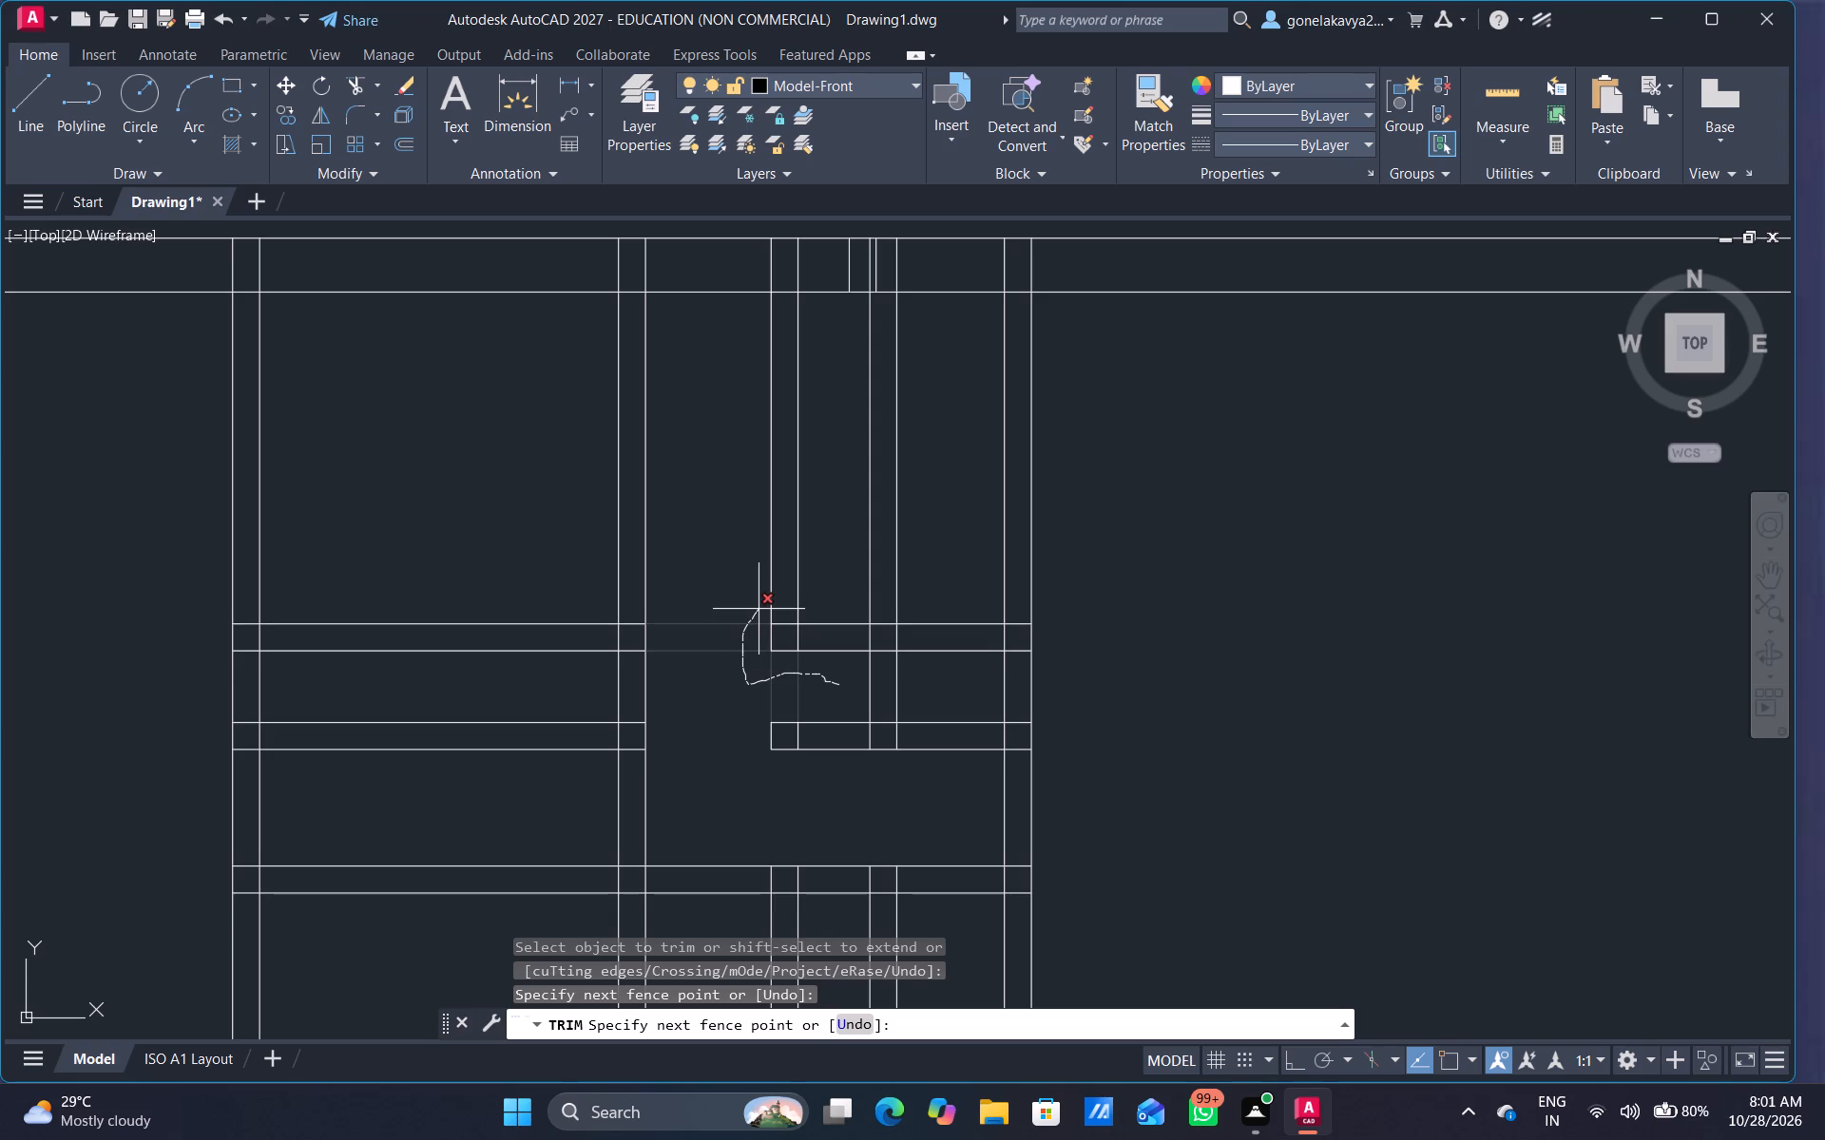
left_click_drag(759, 609, 899, 553)
left_click_drag(825, 676, 809, 623)
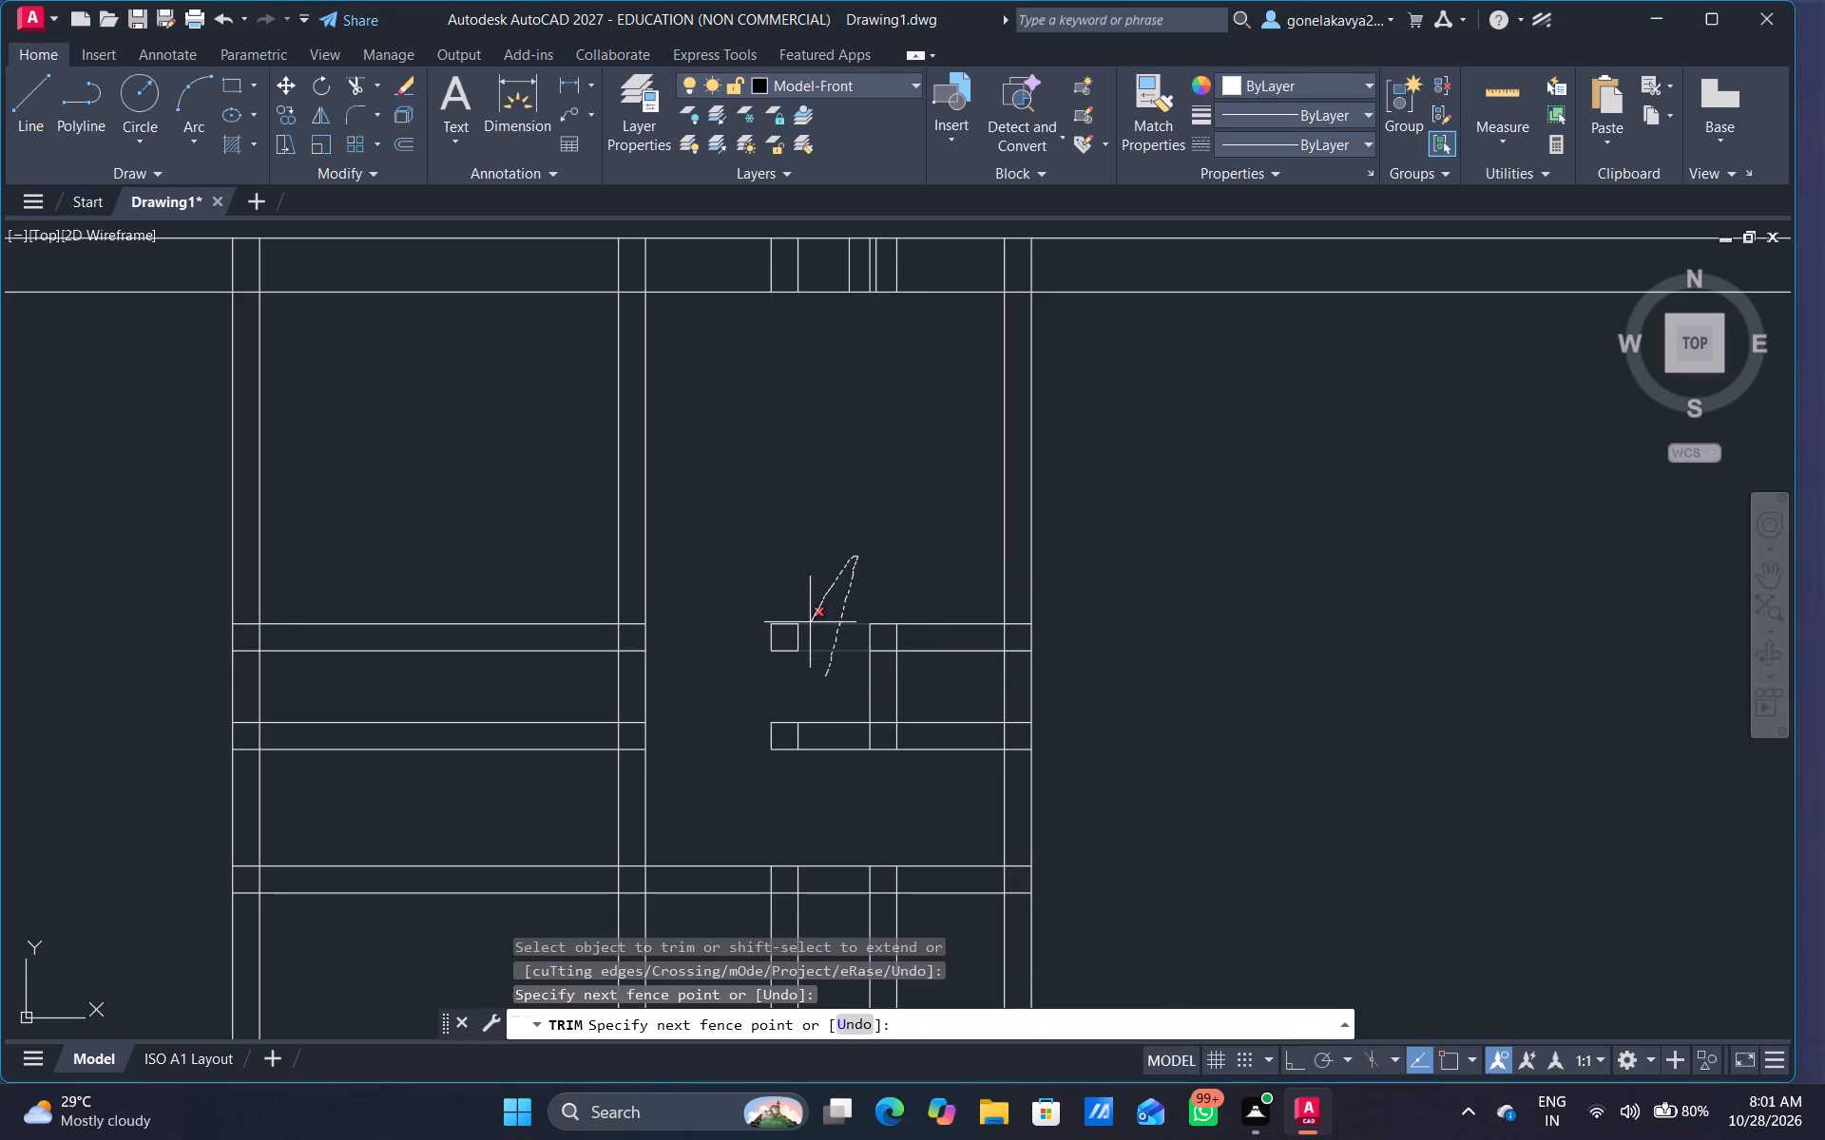
left_click_drag(809, 623, 812, 623)
Trim the middle horizontal partition east of the step and its internal junction lines, forming one continuous stepped partition joined to the eastern vertical.
scroll(850, 745, "up", 2)
left_click_drag(1095, 630, 1095, 801)
left_click_drag(1268, 791, 1270, 791)
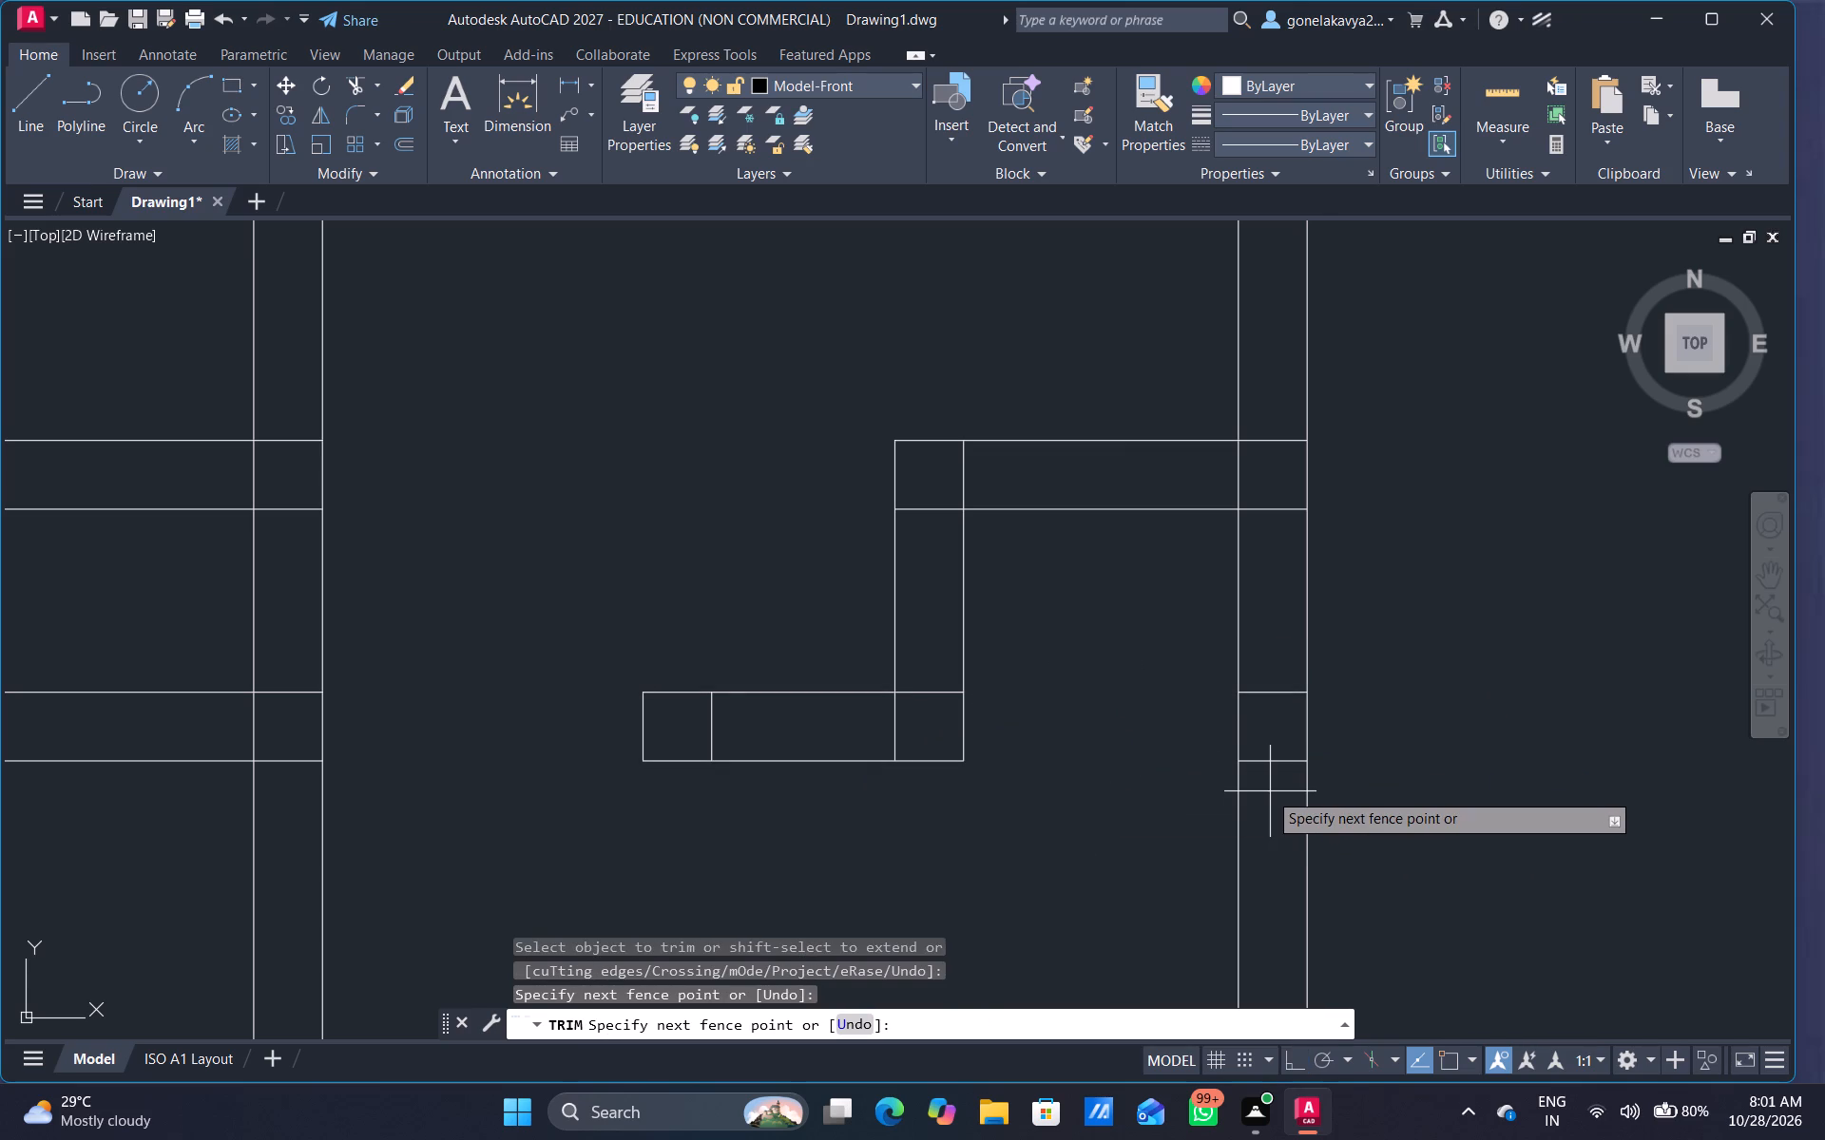
left_click_drag(1270, 791, 1280, 707)
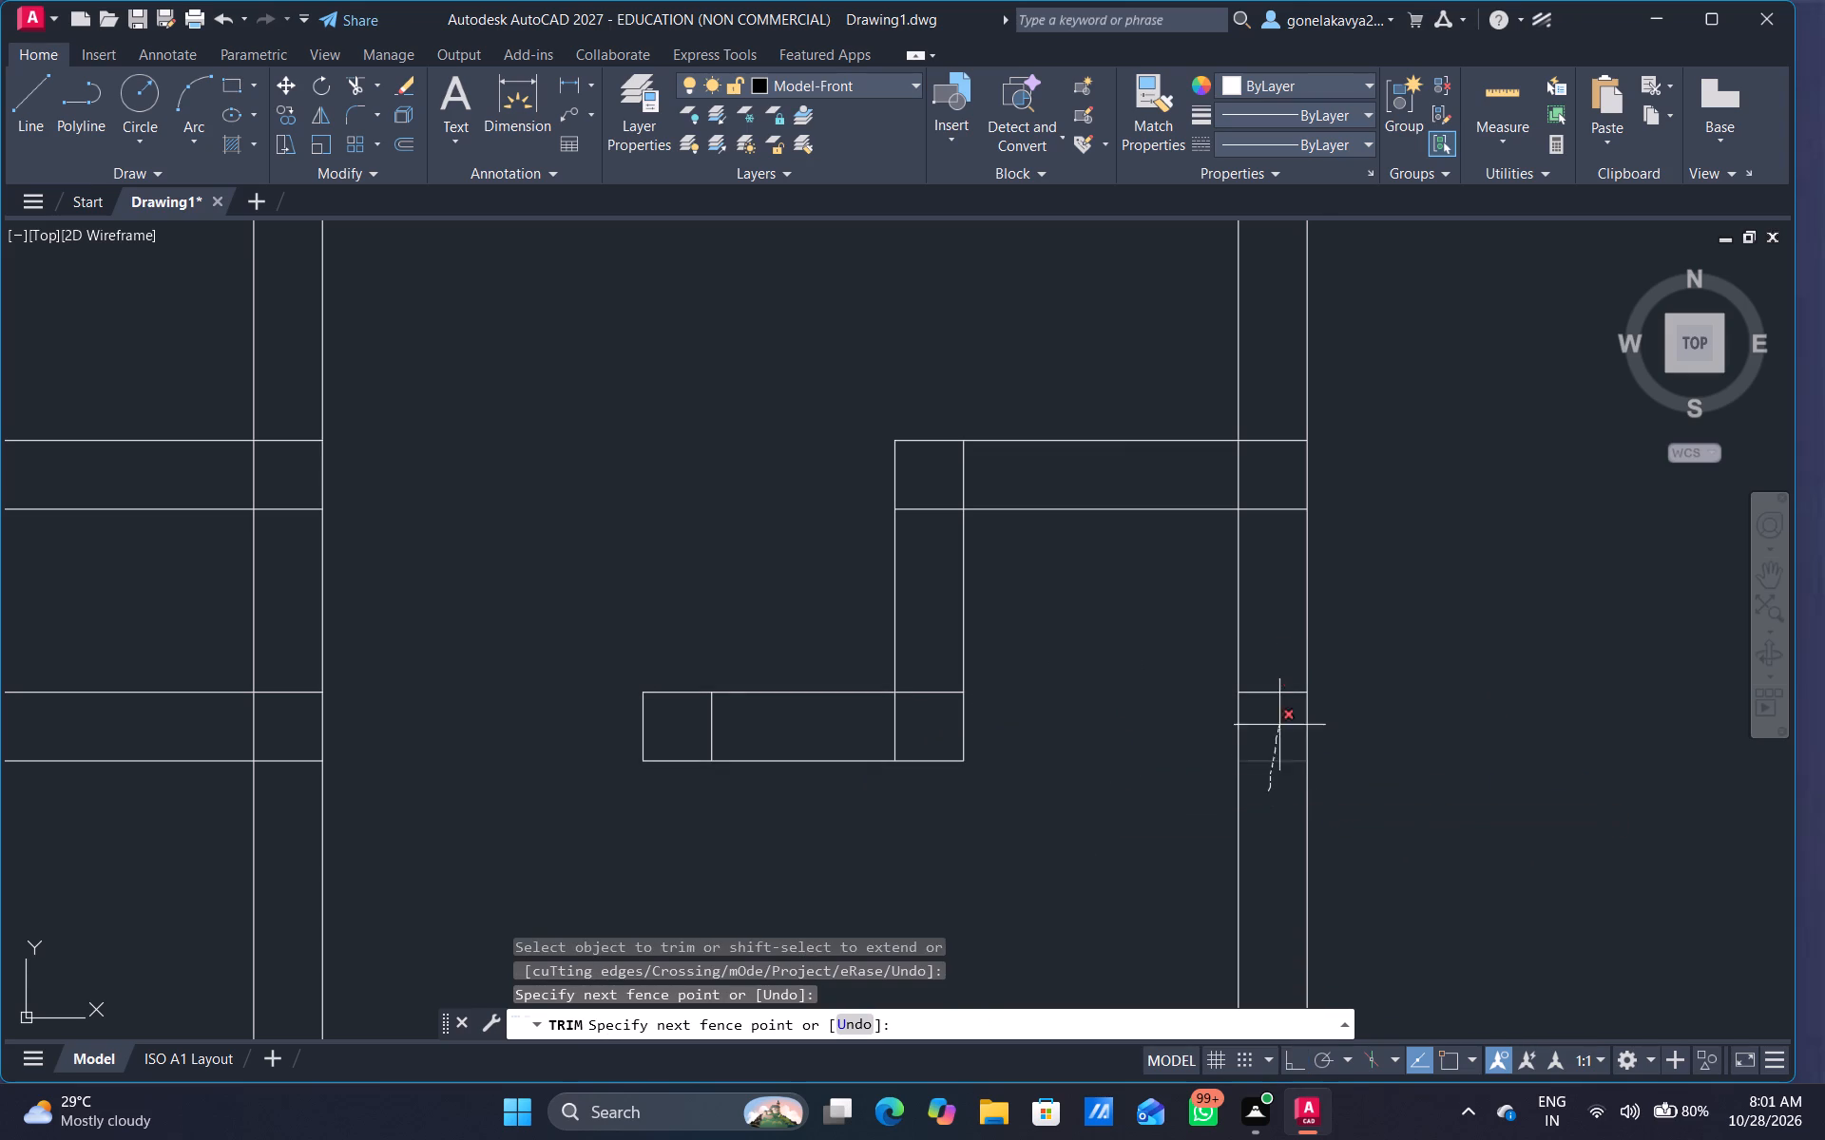
left_click_drag(1280, 707, 1281, 664)
left_click_drag(703, 721, 719, 725)
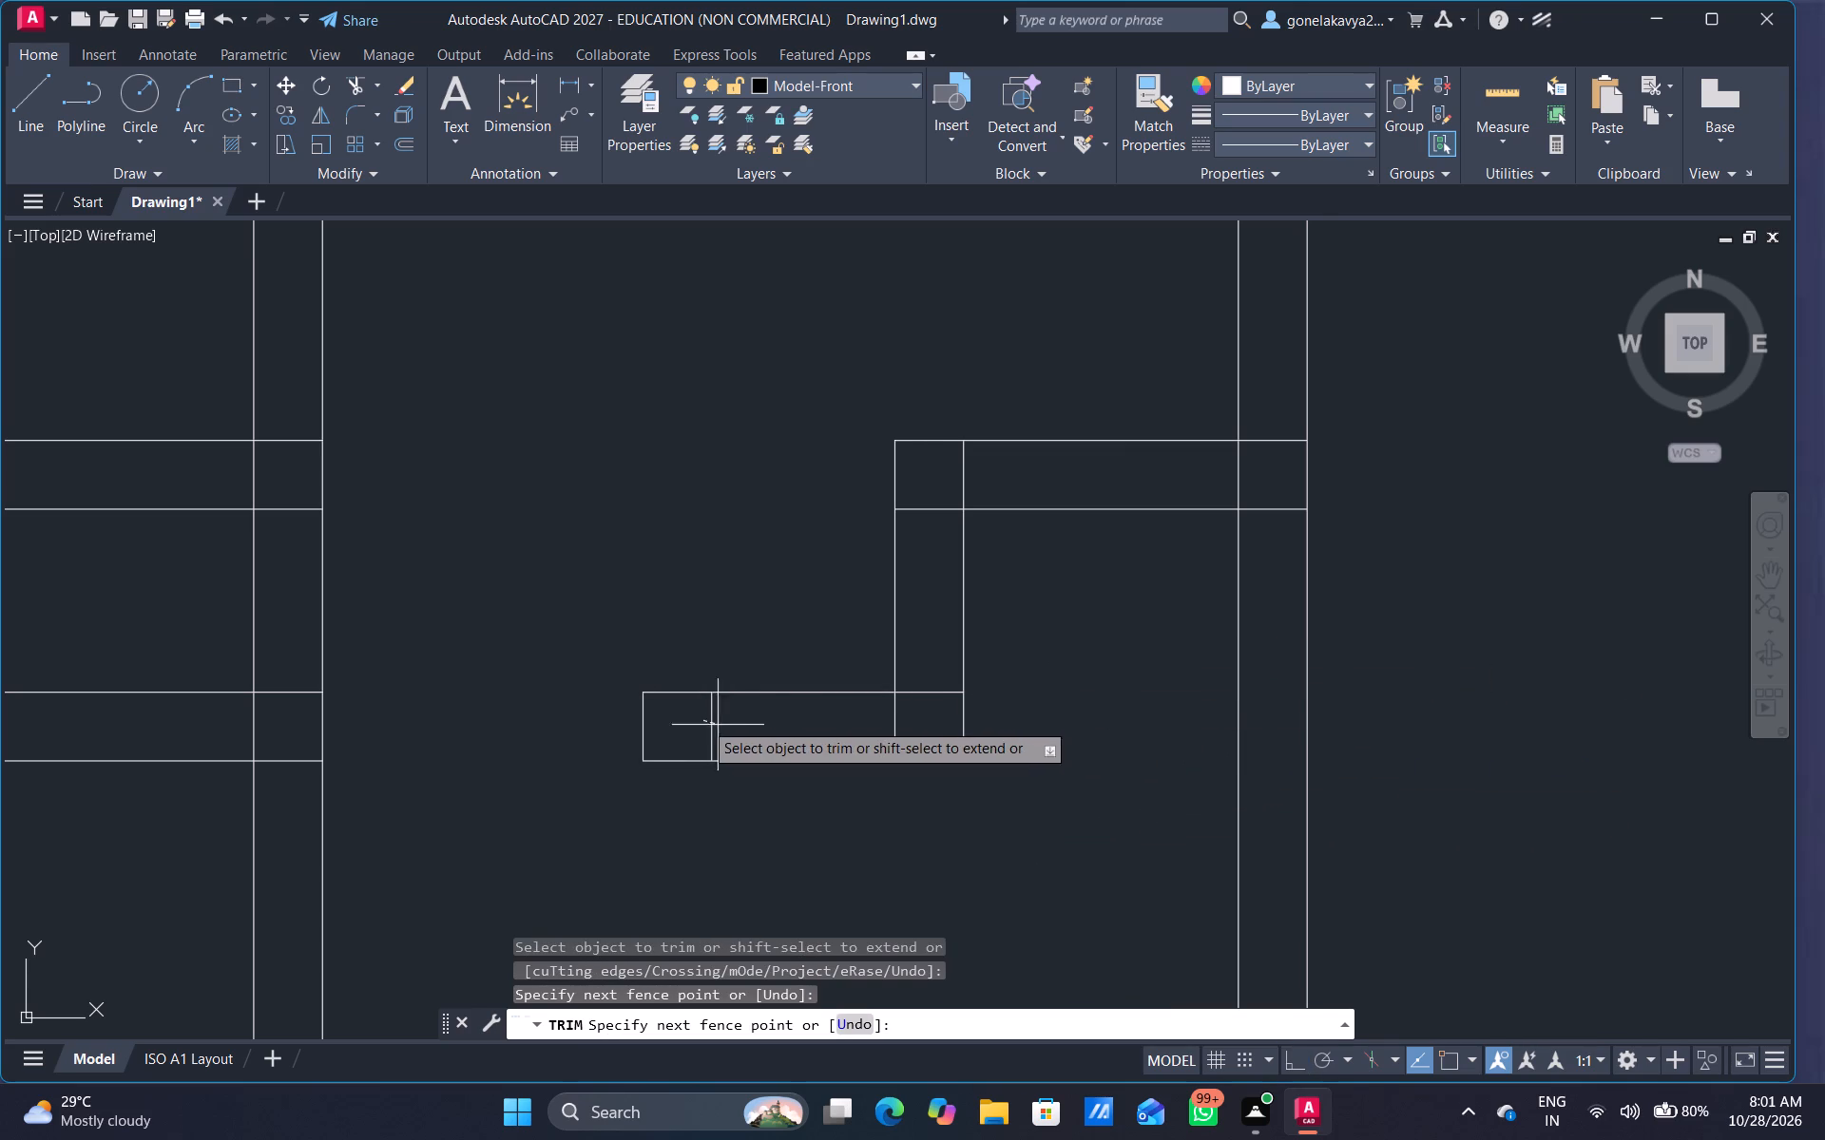
left_click_drag(719, 725, 929, 620)
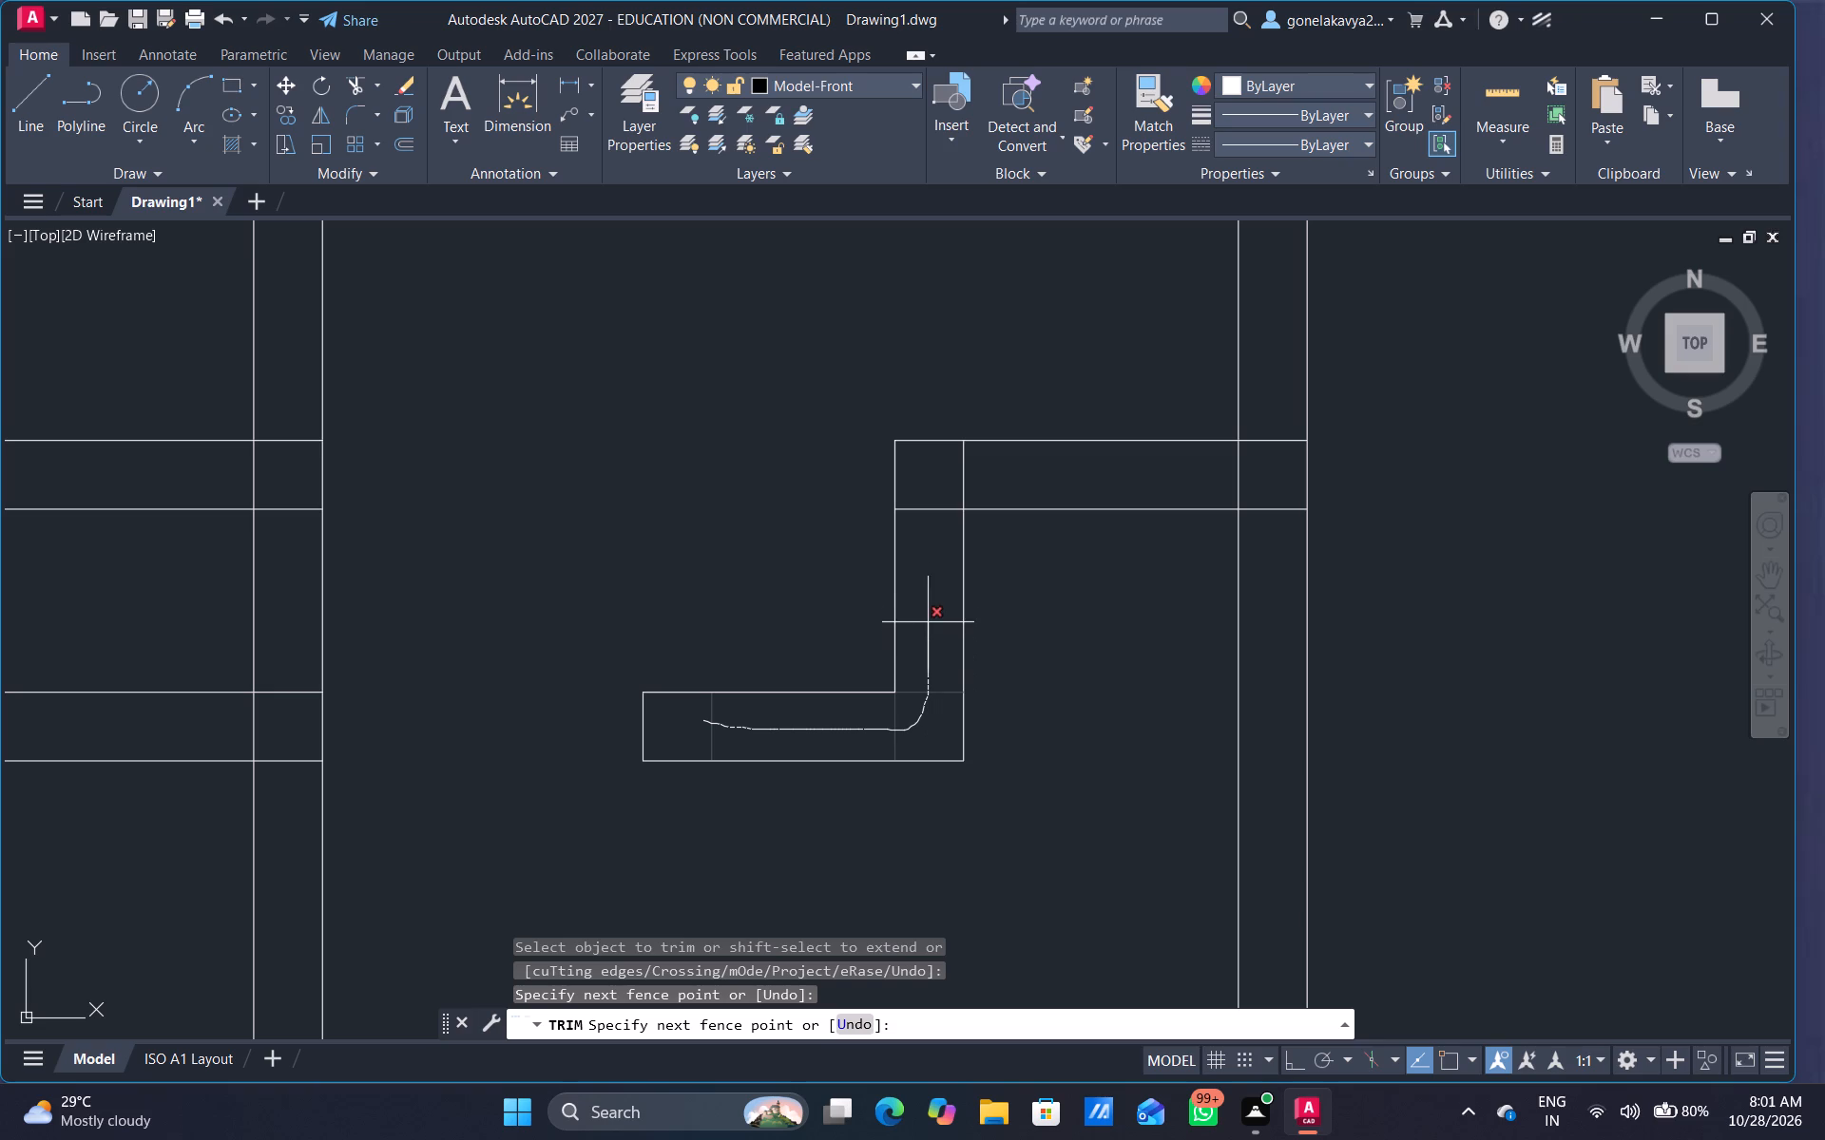
left_click_drag(929, 620, 1139, 481)
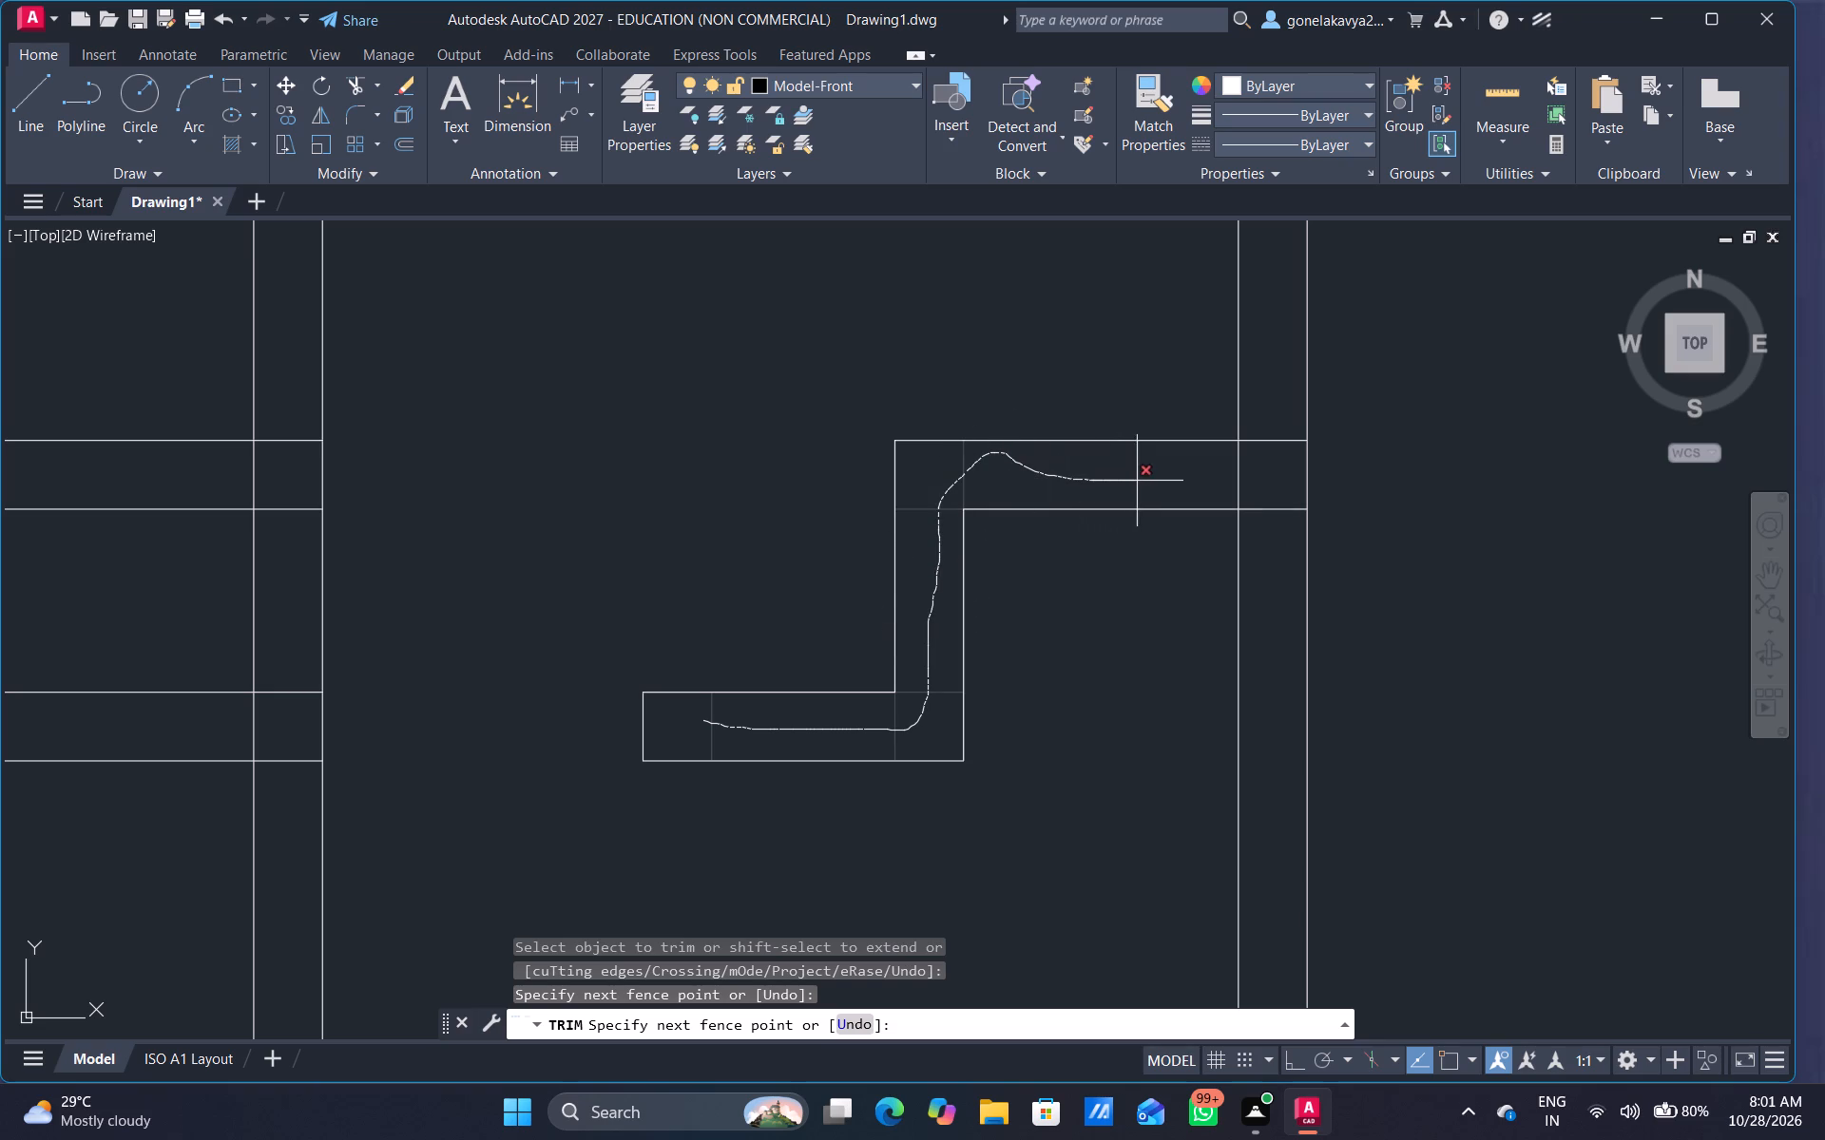
left_click_drag(1139, 481, 1275, 412)
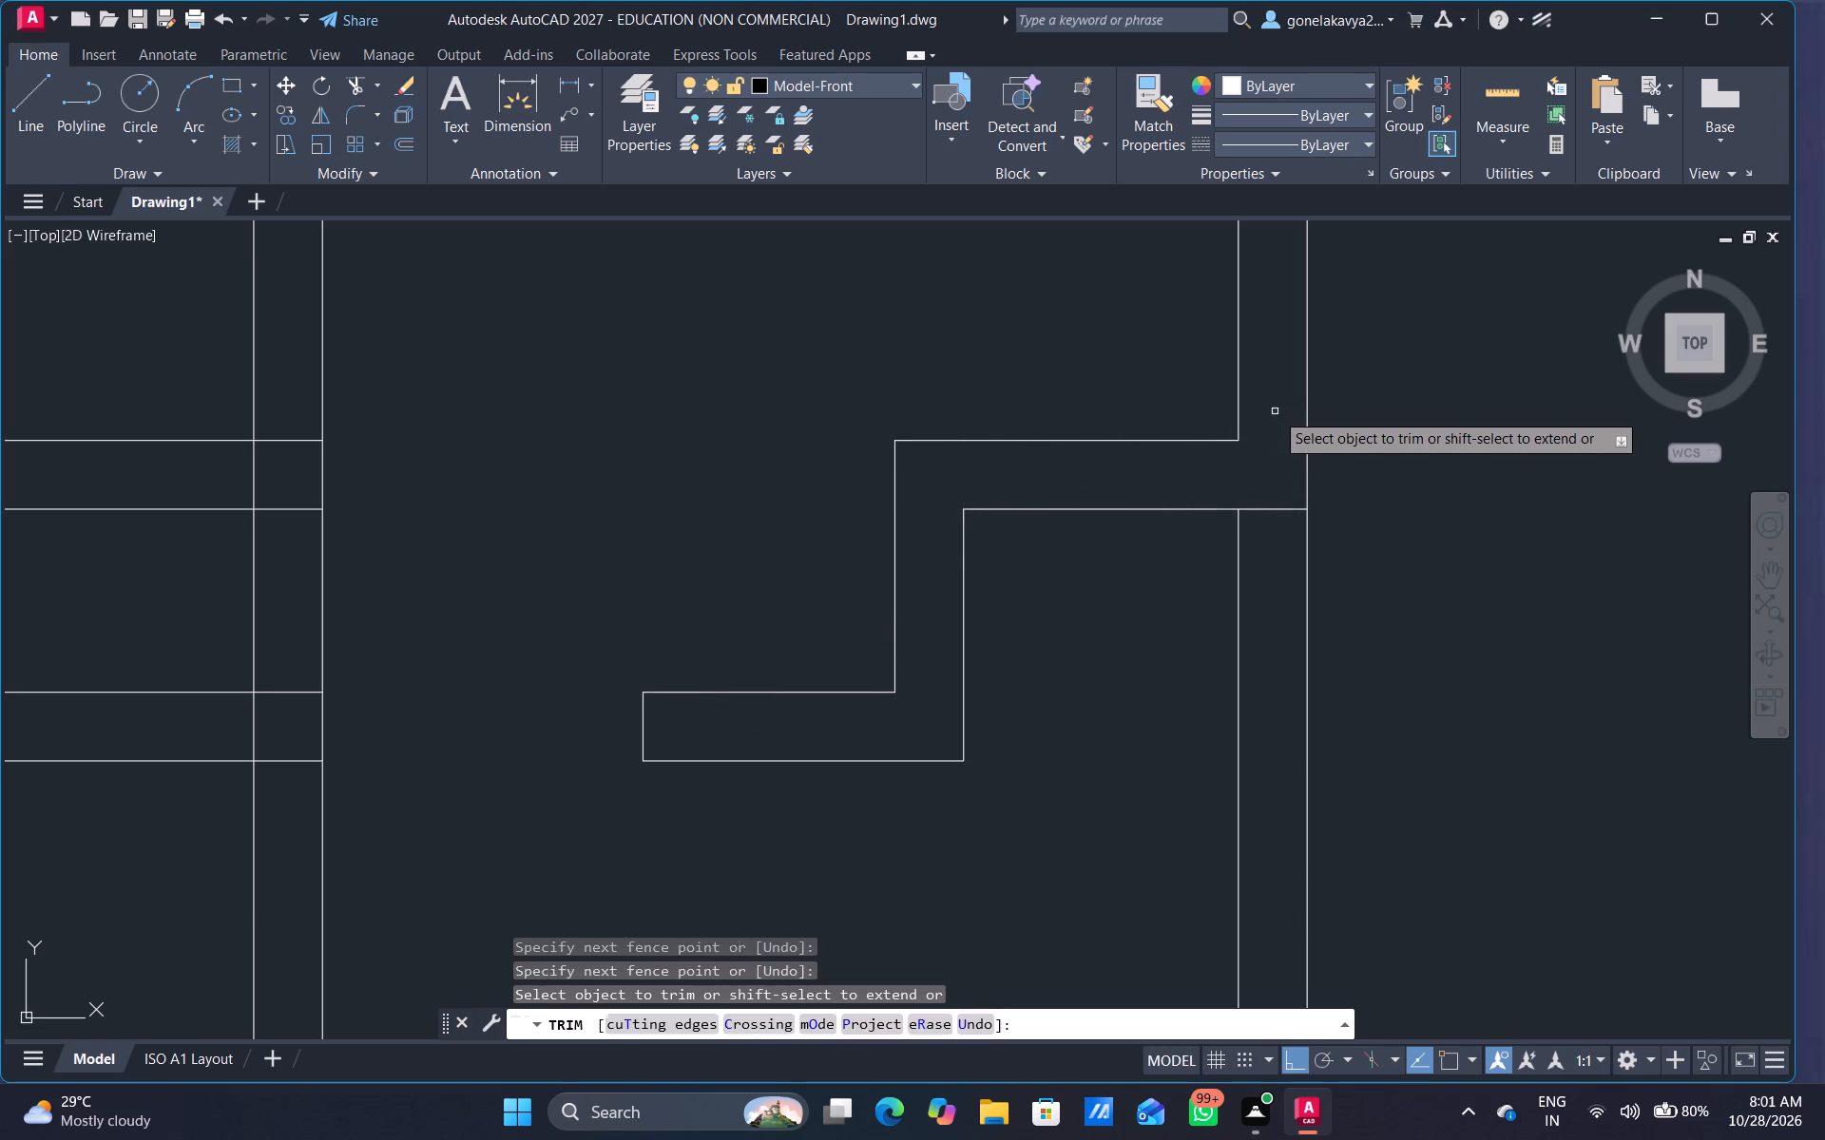
Trim all the vertical partitions below the long horizontal partition.
scroll(1264, 412, "down", 3)
middle_click_drag(1224, 687, 1199, 479)
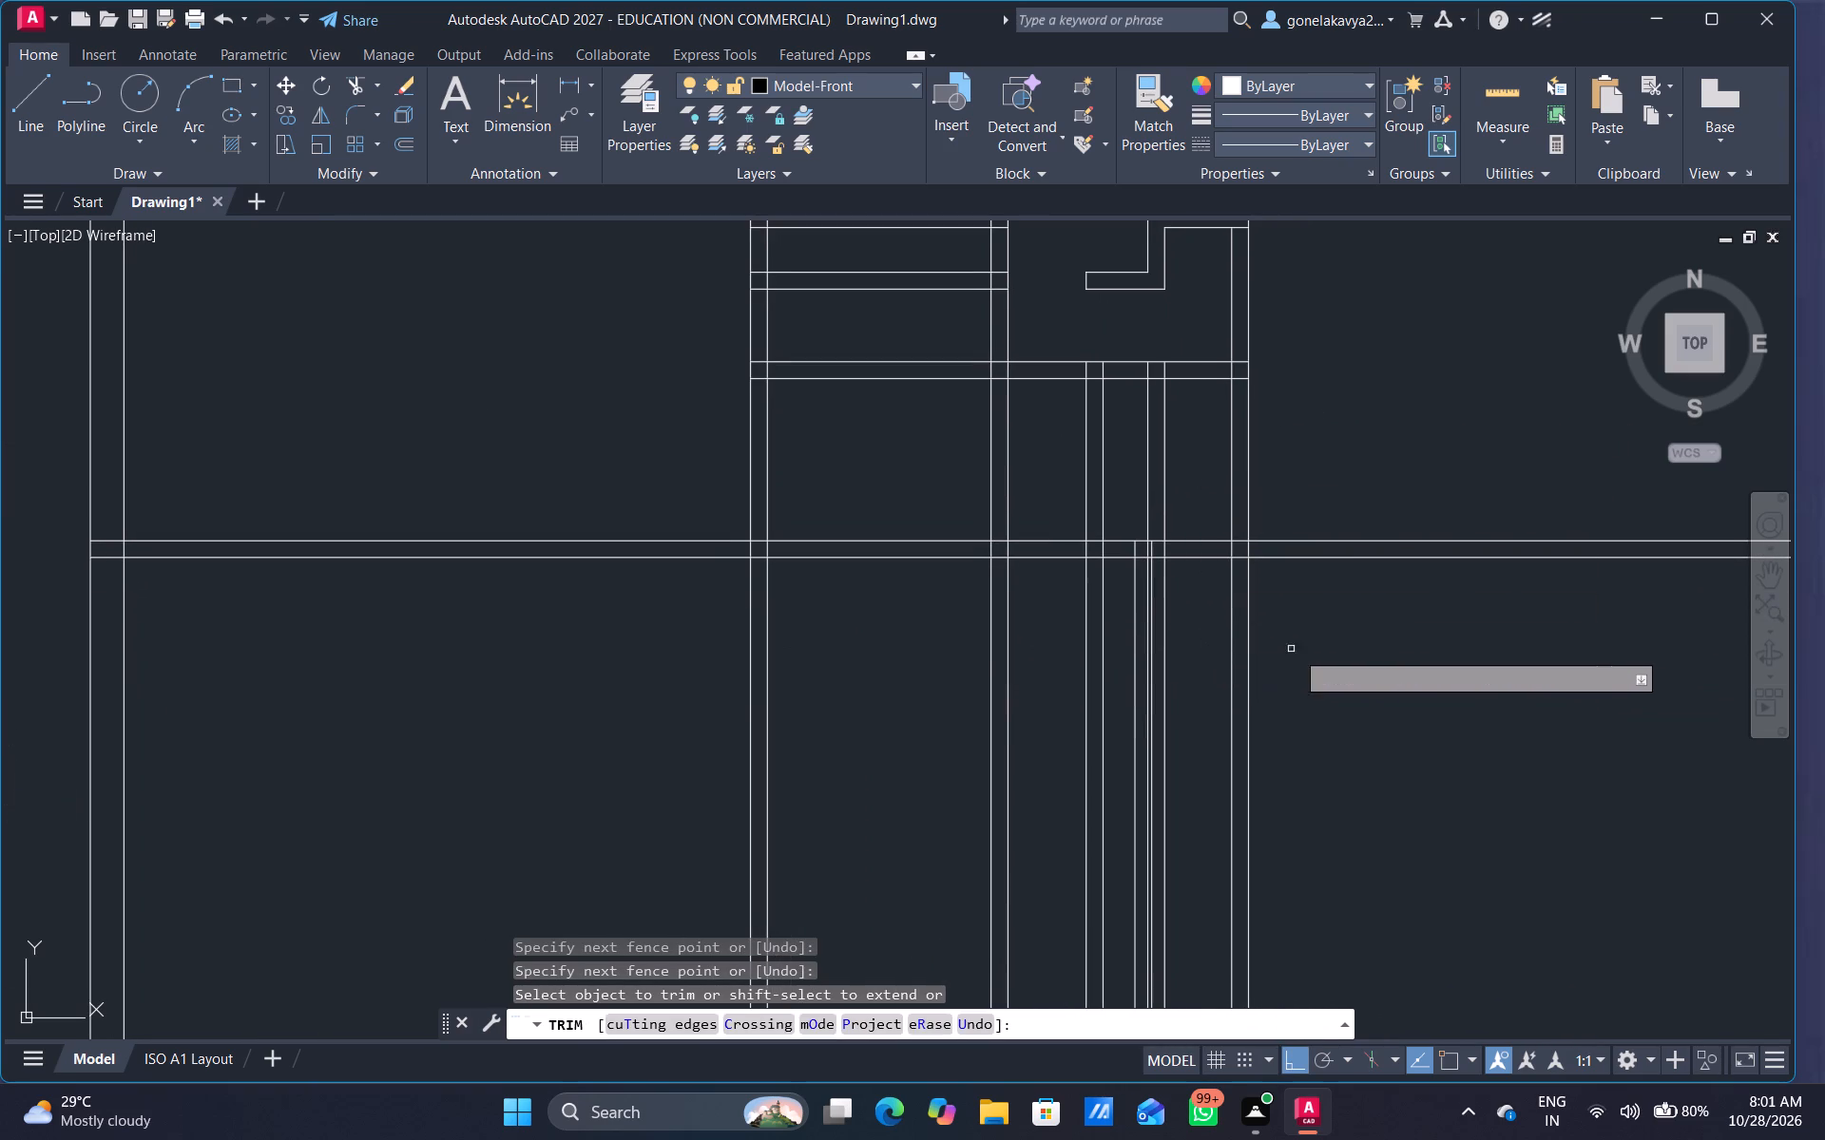
left_click_drag(1324, 666, 679, 643)
Trim the three eastern vertical partitions below the stepped partition, and the lowest short horizontal partition east of the two western verticals.
middle_click_drag(951, 807, 894, 998)
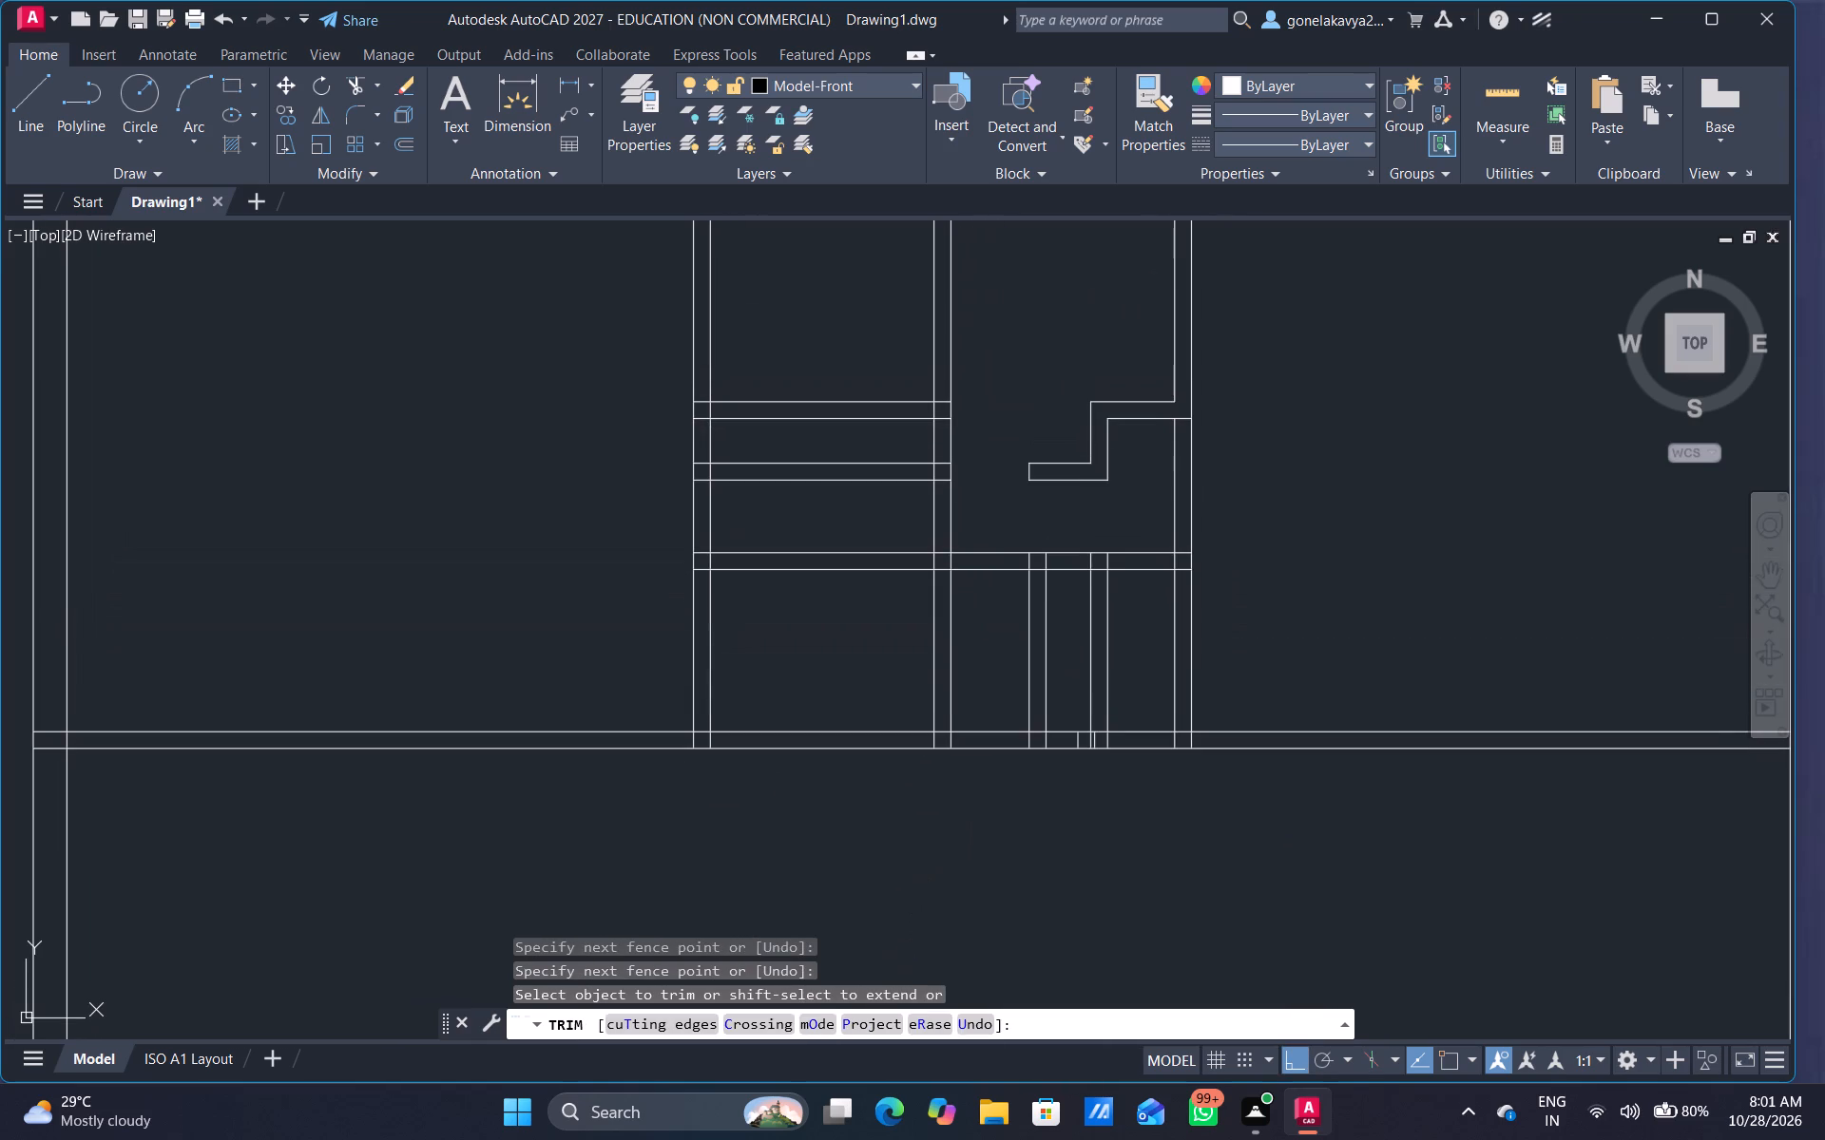
left_click_drag(1007, 644, 1145, 622)
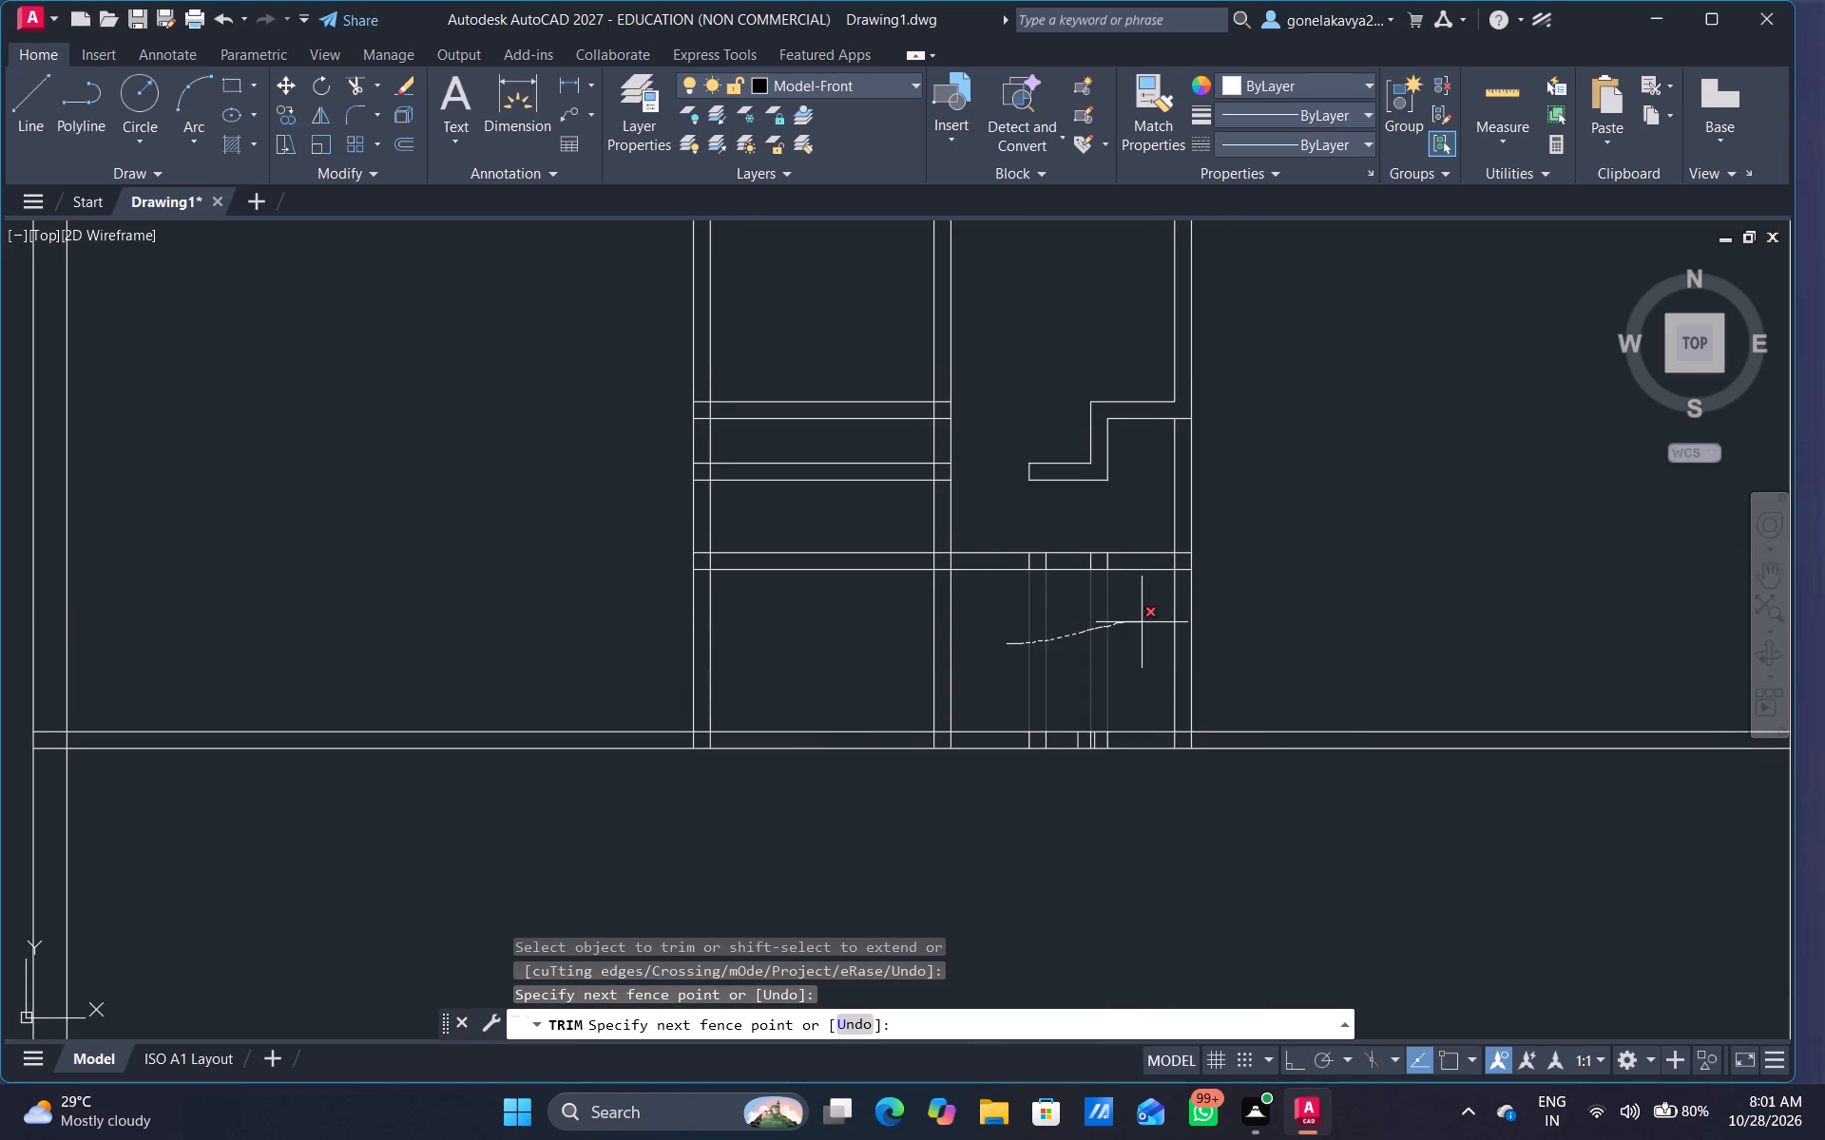
left_click_drag(1145, 622, 1233, 629)
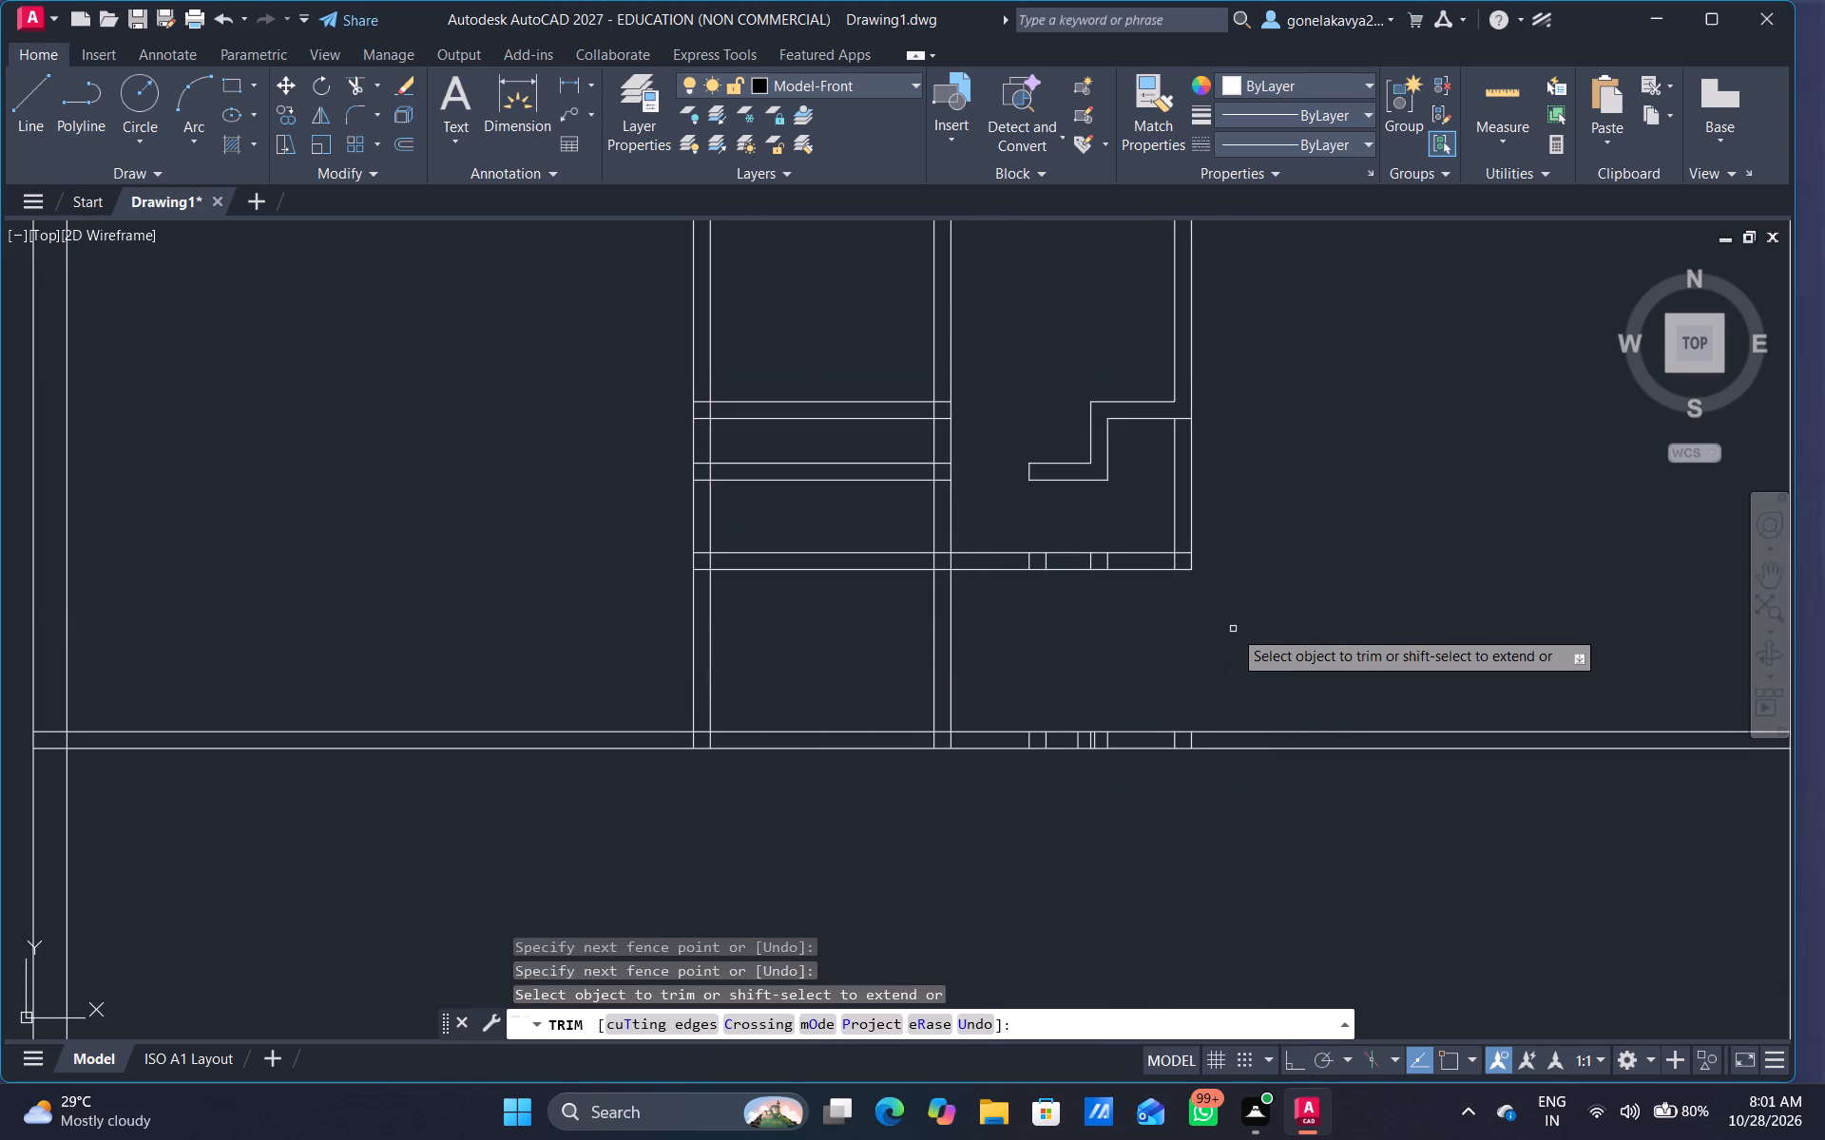
left_click_drag(1144, 527, 1125, 663)
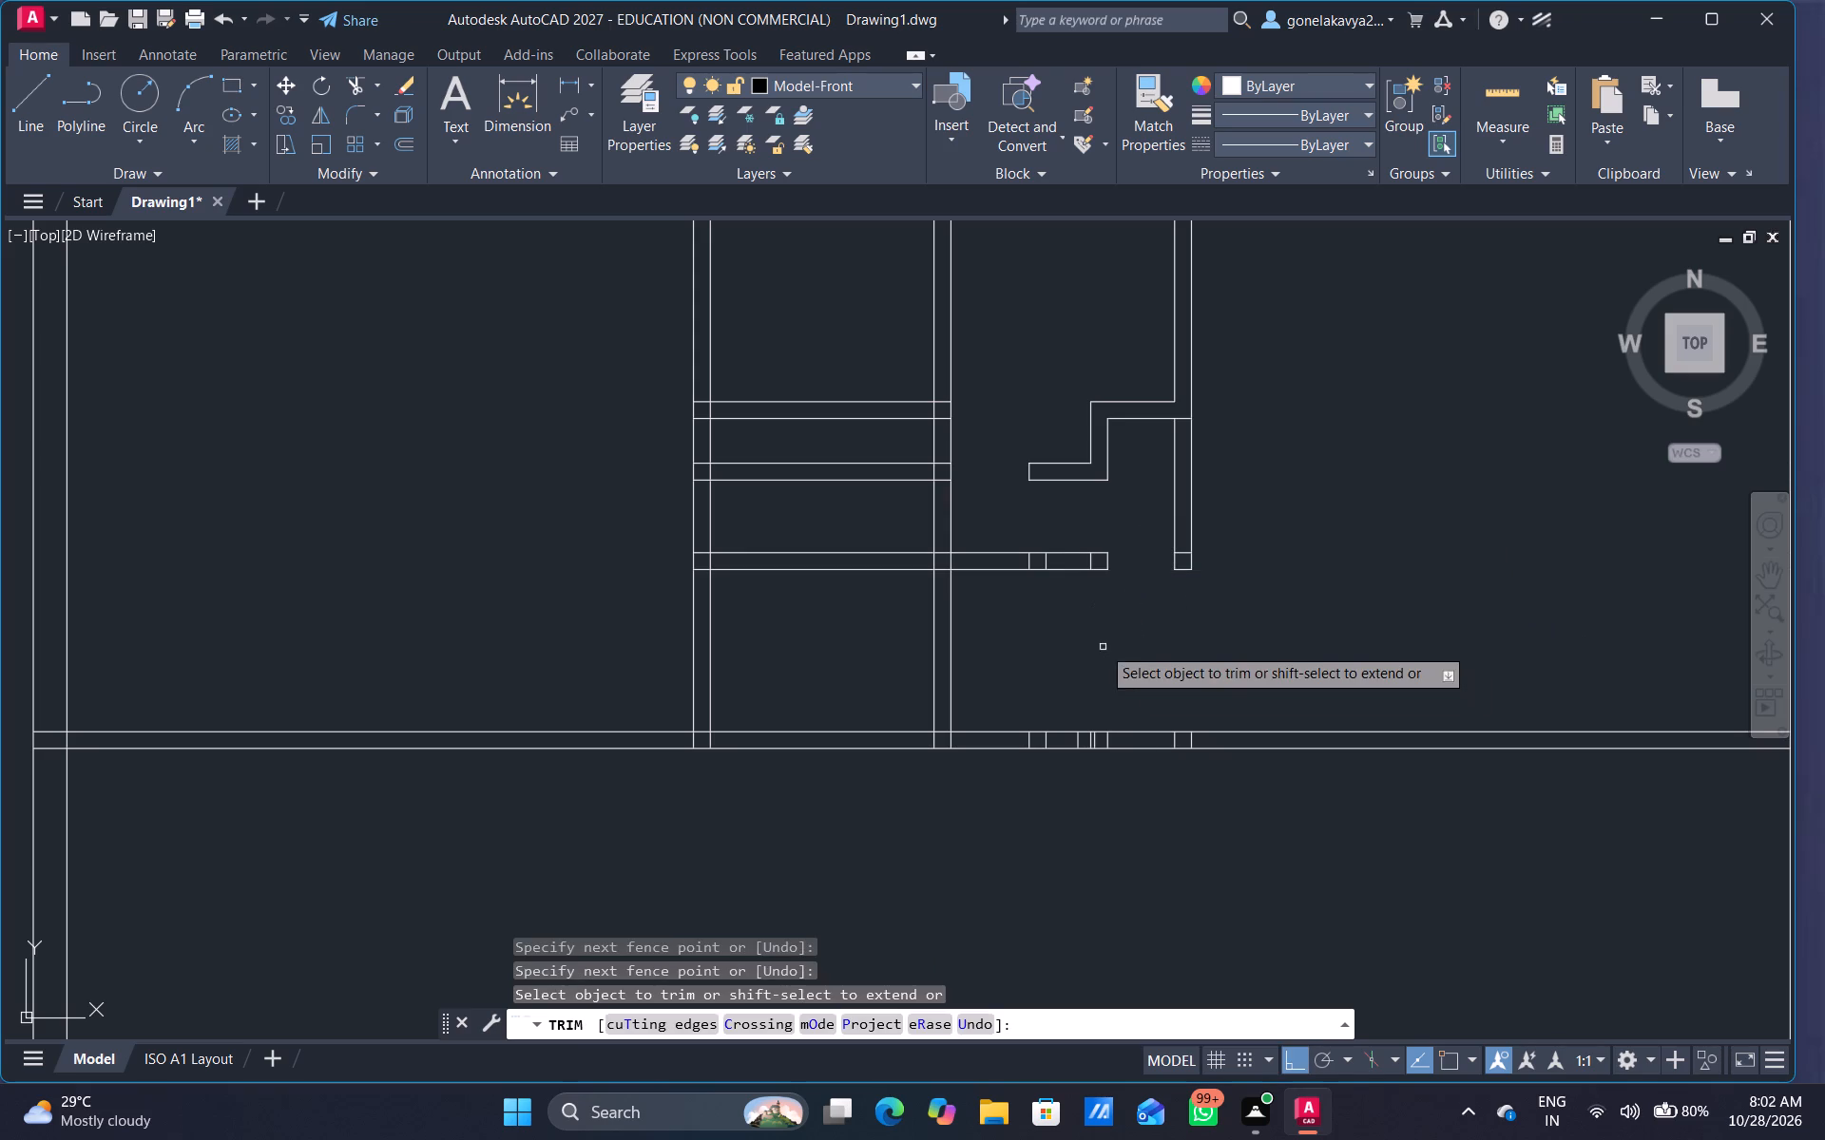
left_click_drag(1020, 600, 1120, 547)
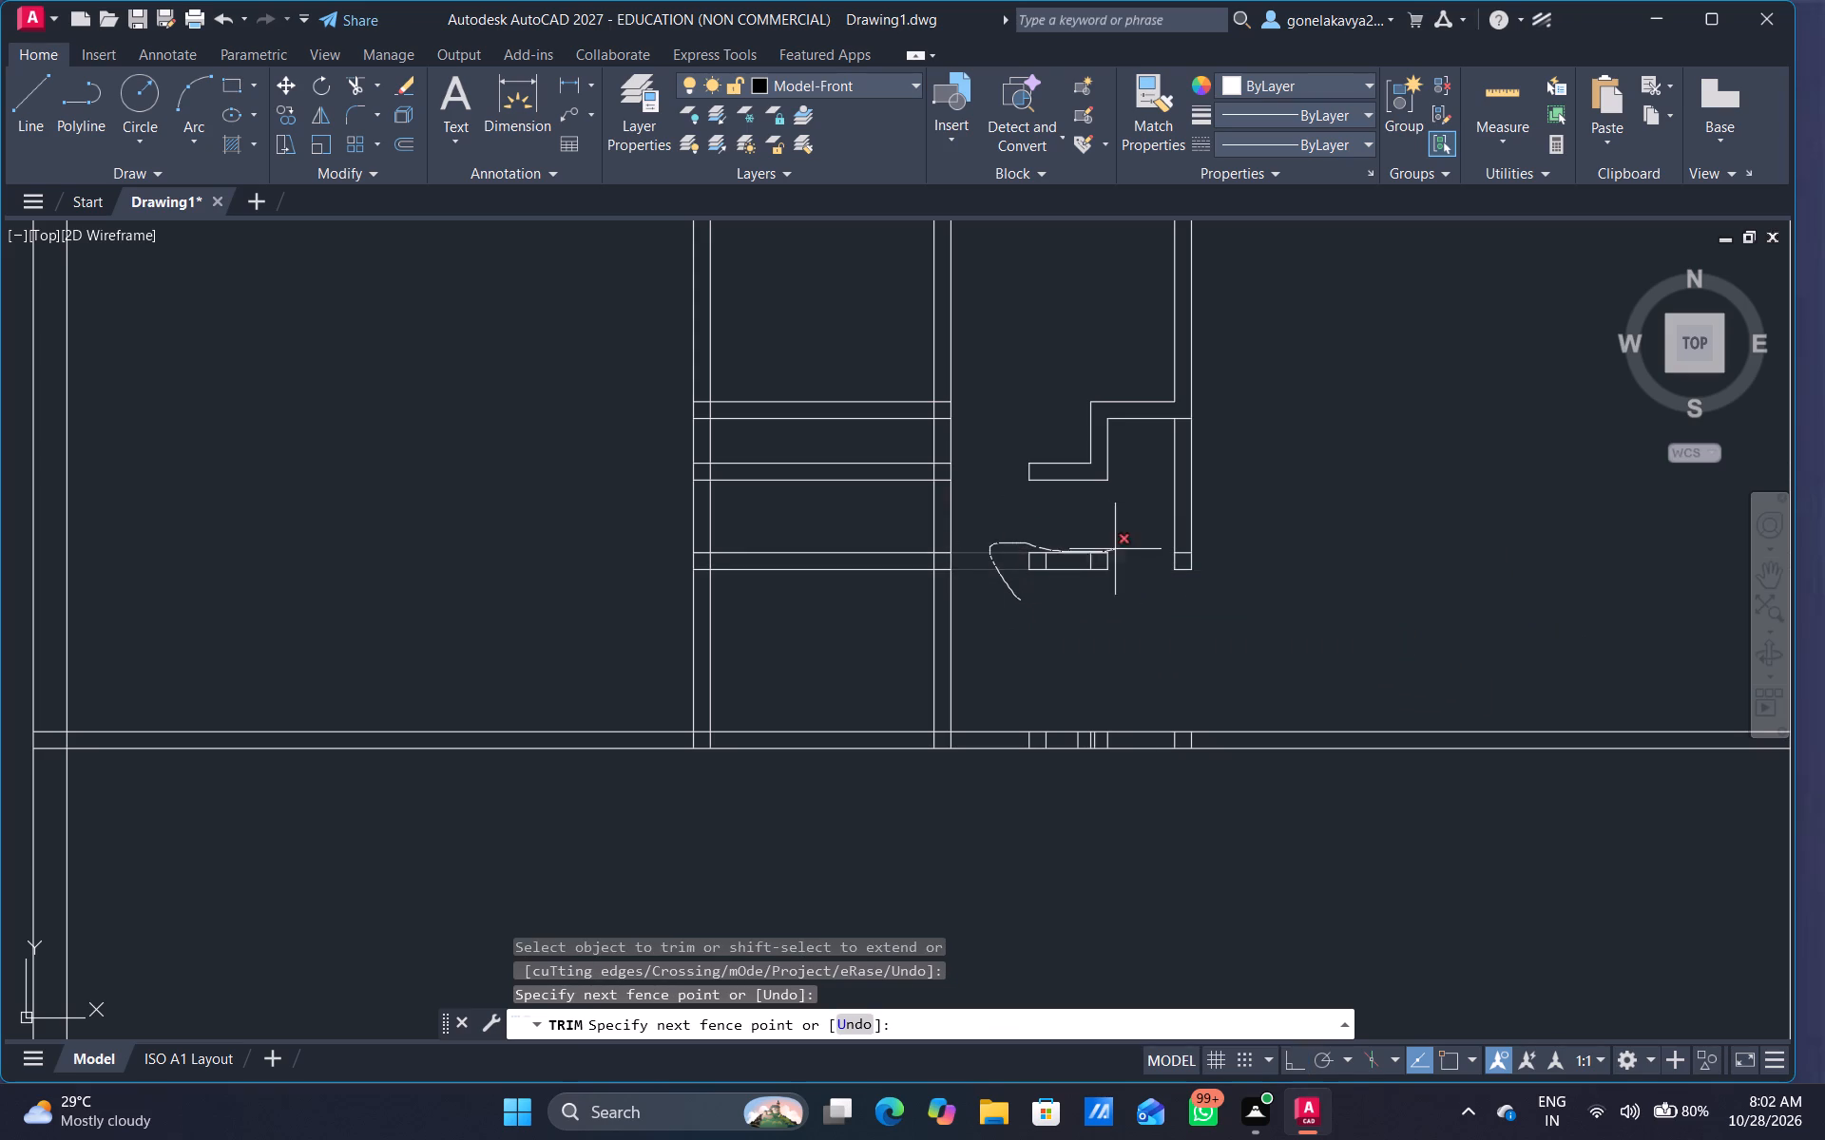
left_click_drag(1120, 547, 1218, 479)
Clear the leftover box-shaped line fragments of the lowest short horizontal partition below the stepped partition.
scroll(1174, 576, "up", 4)
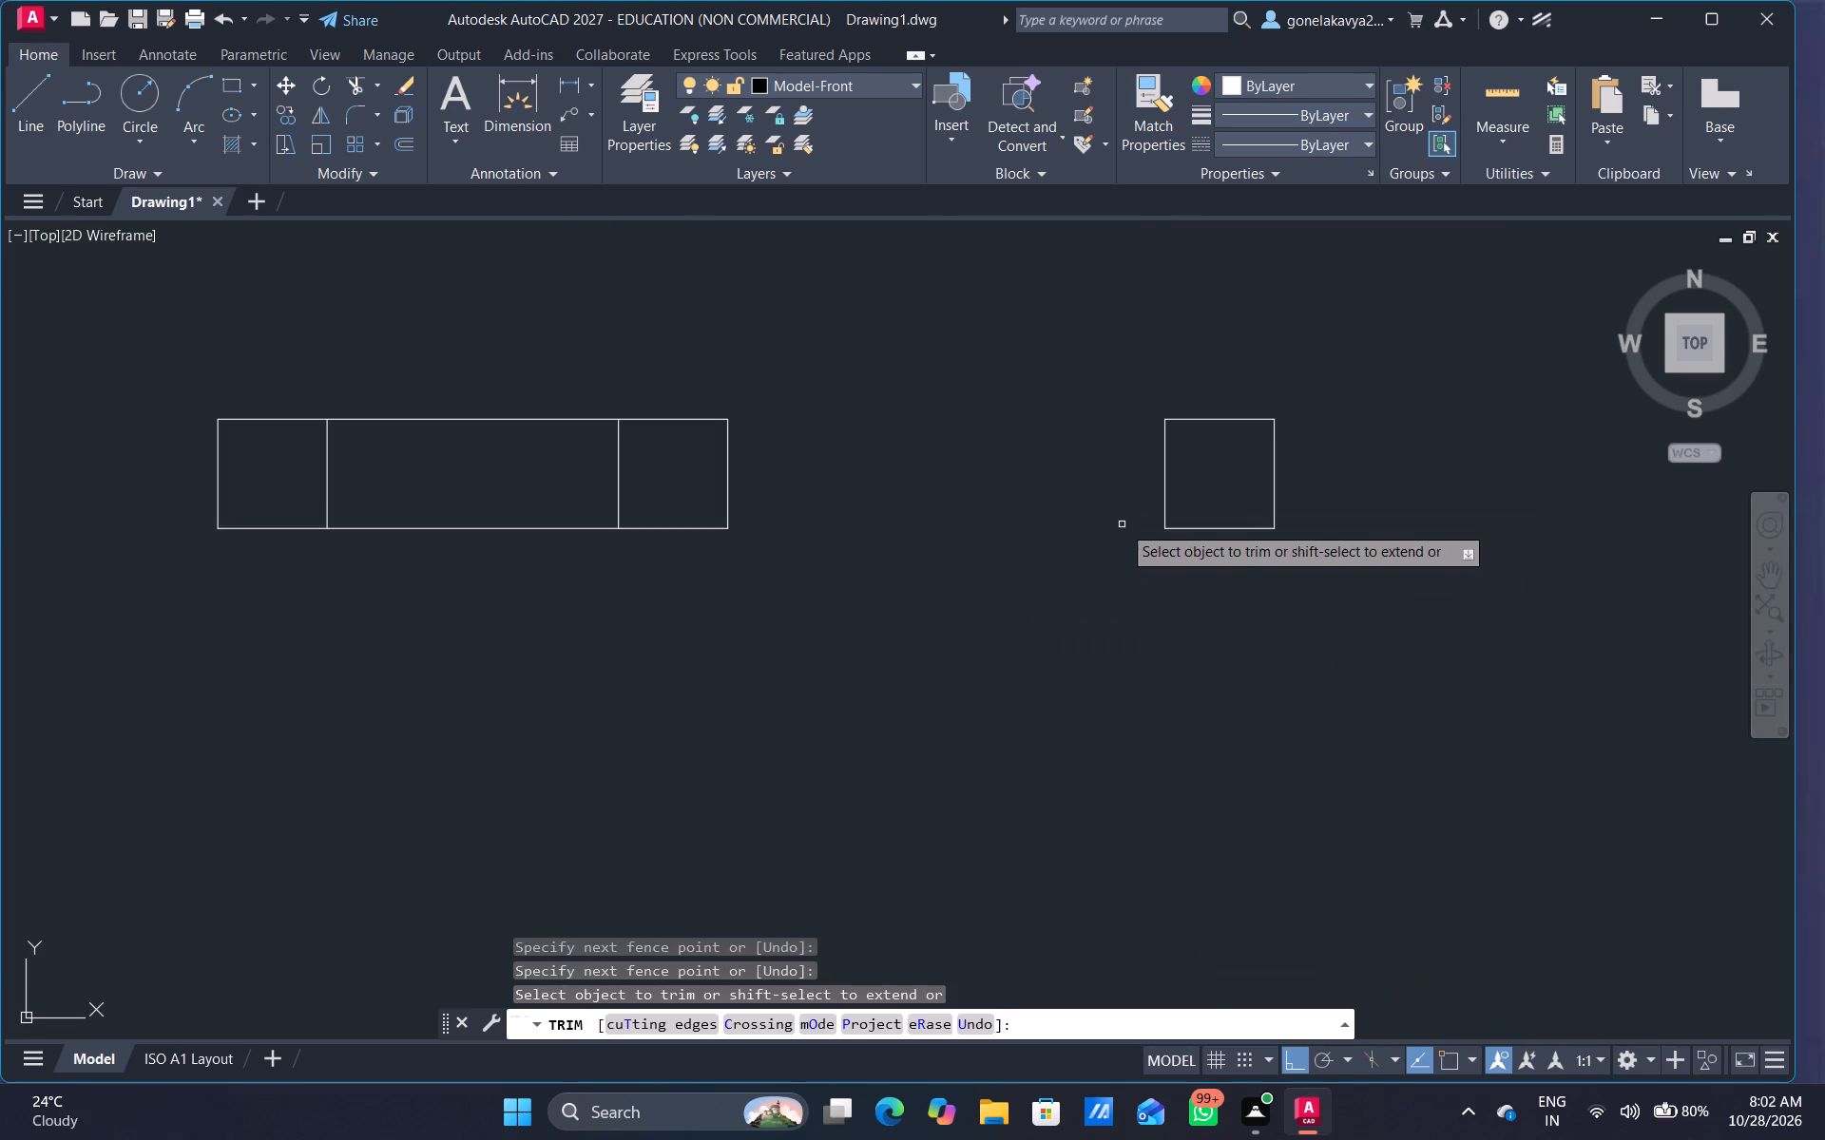
left_click_drag(1122, 512, 1223, 574)
scroll(1078, 569, "down", 2)
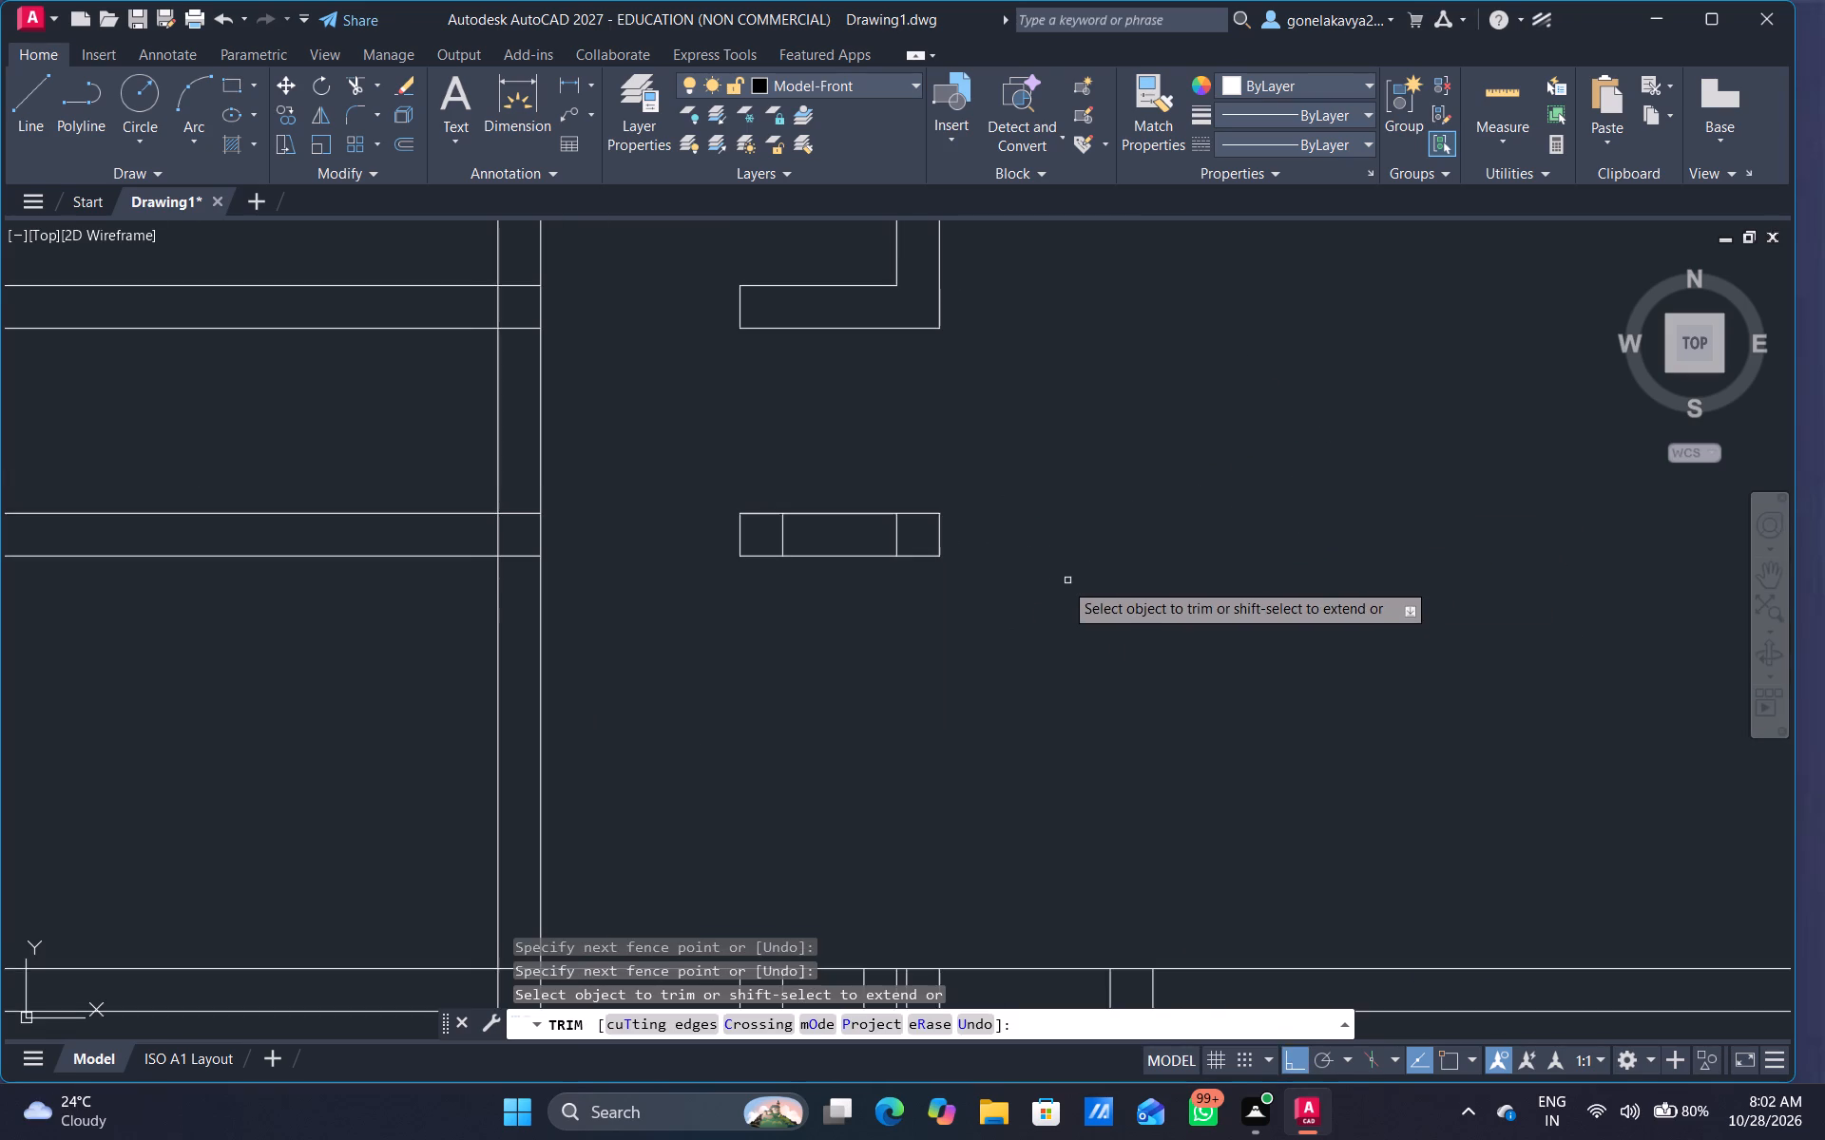
middle_click_drag(1055, 592, 1116, 682)
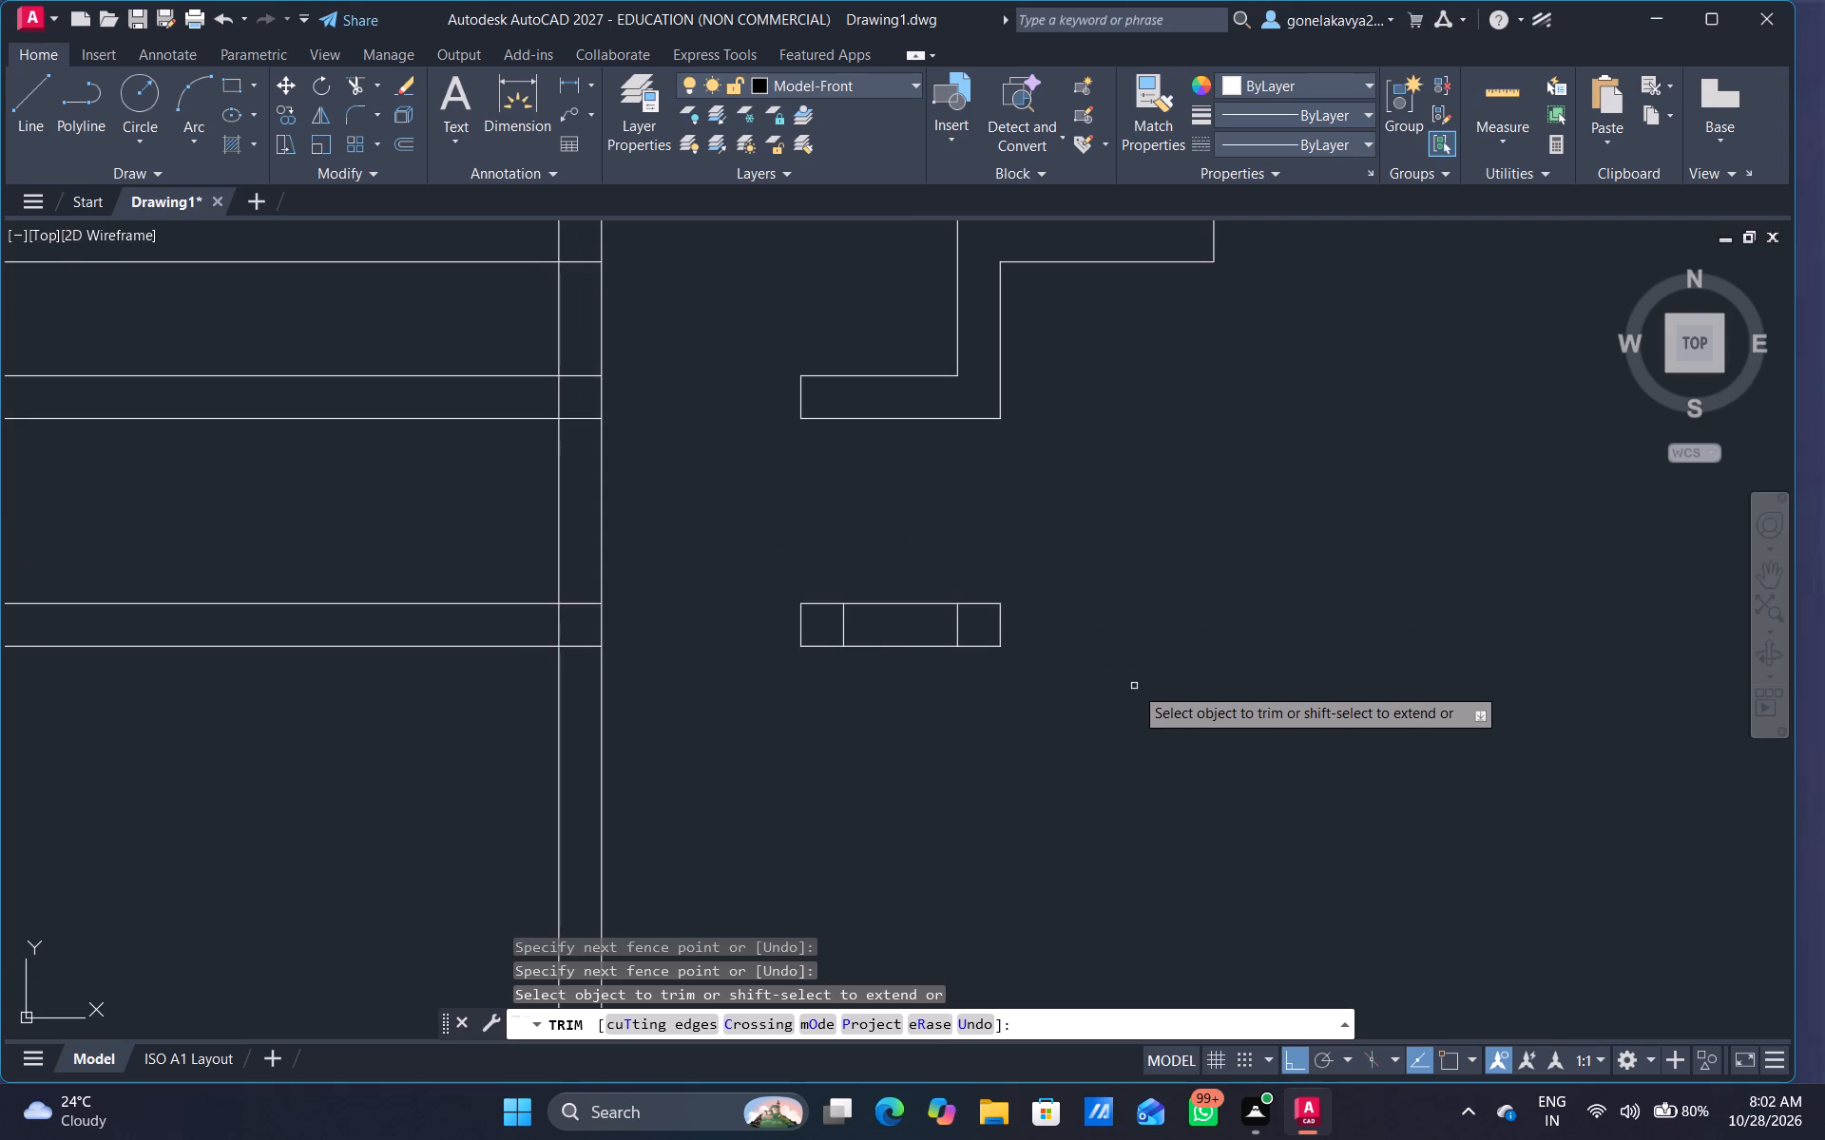
left_click_drag(892, 569, 856, 717)
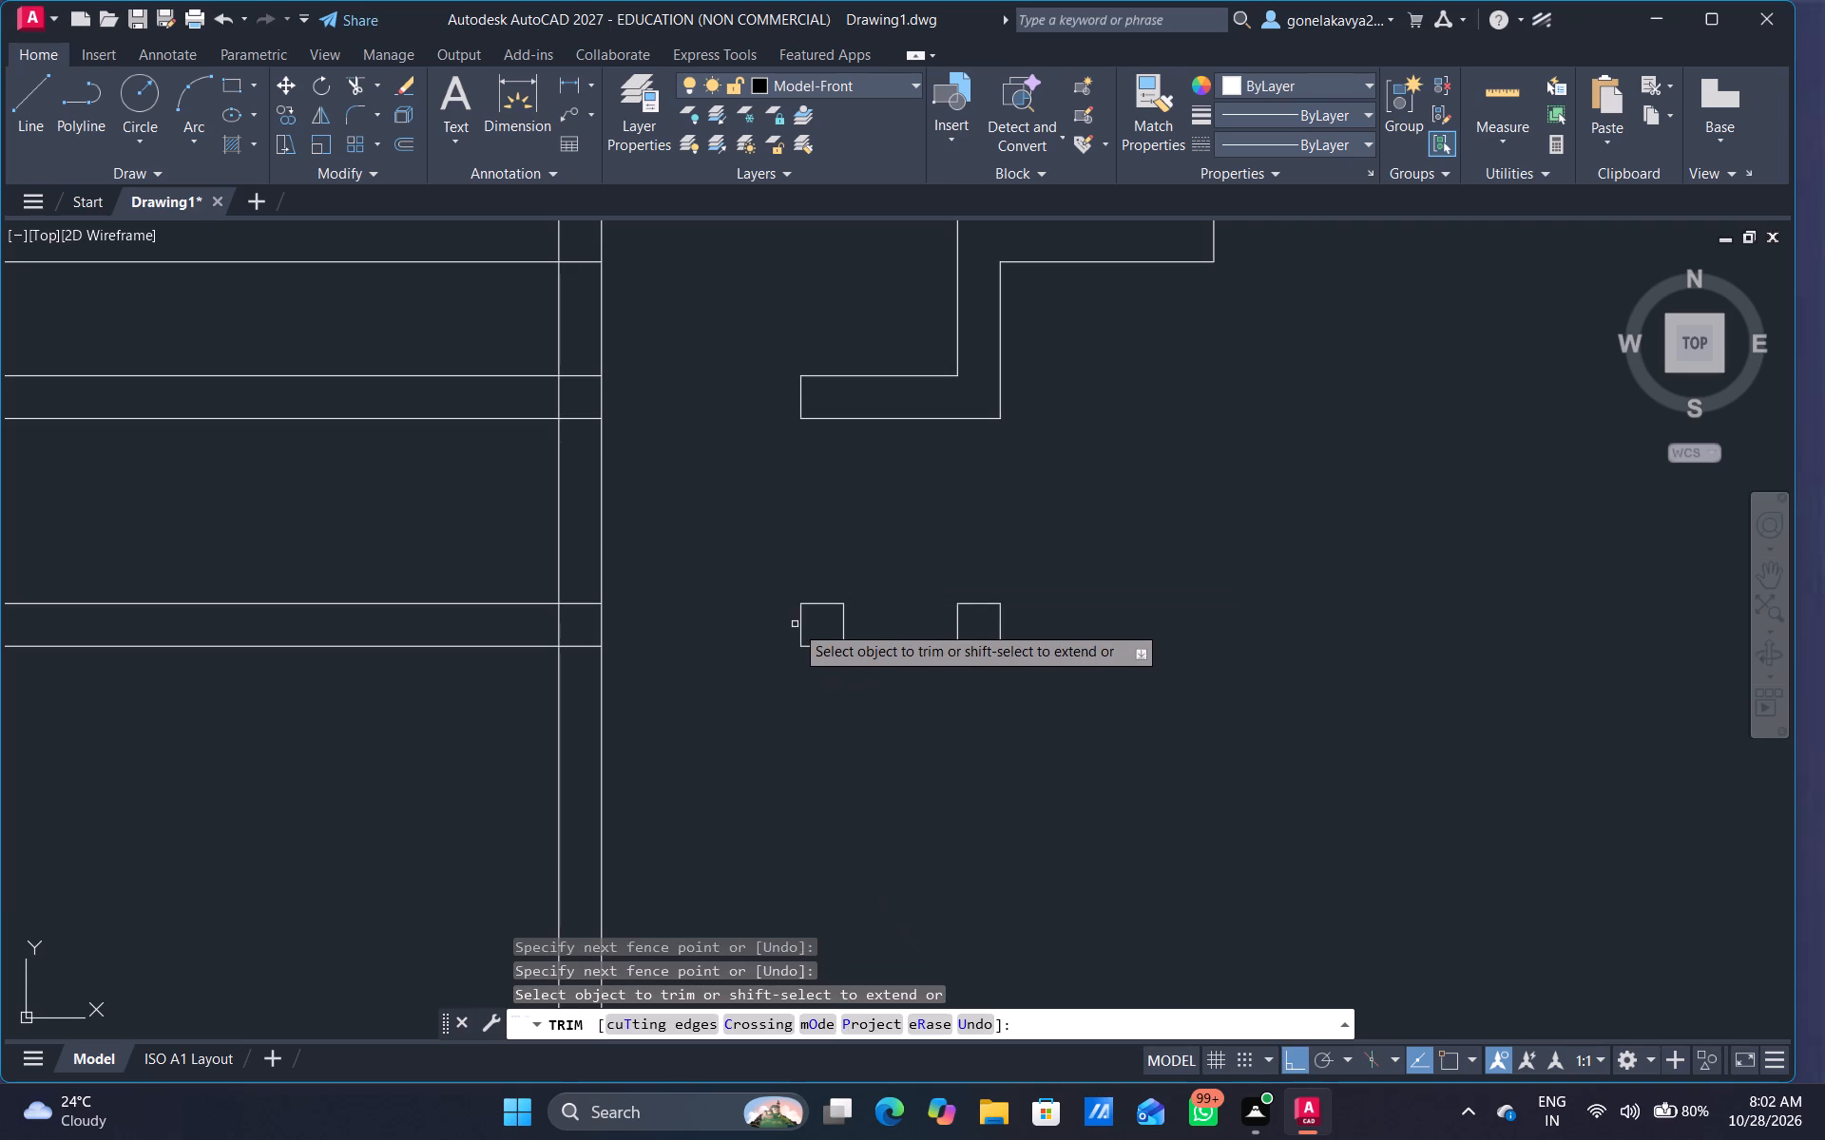
left_click_drag(795, 617, 951, 637)
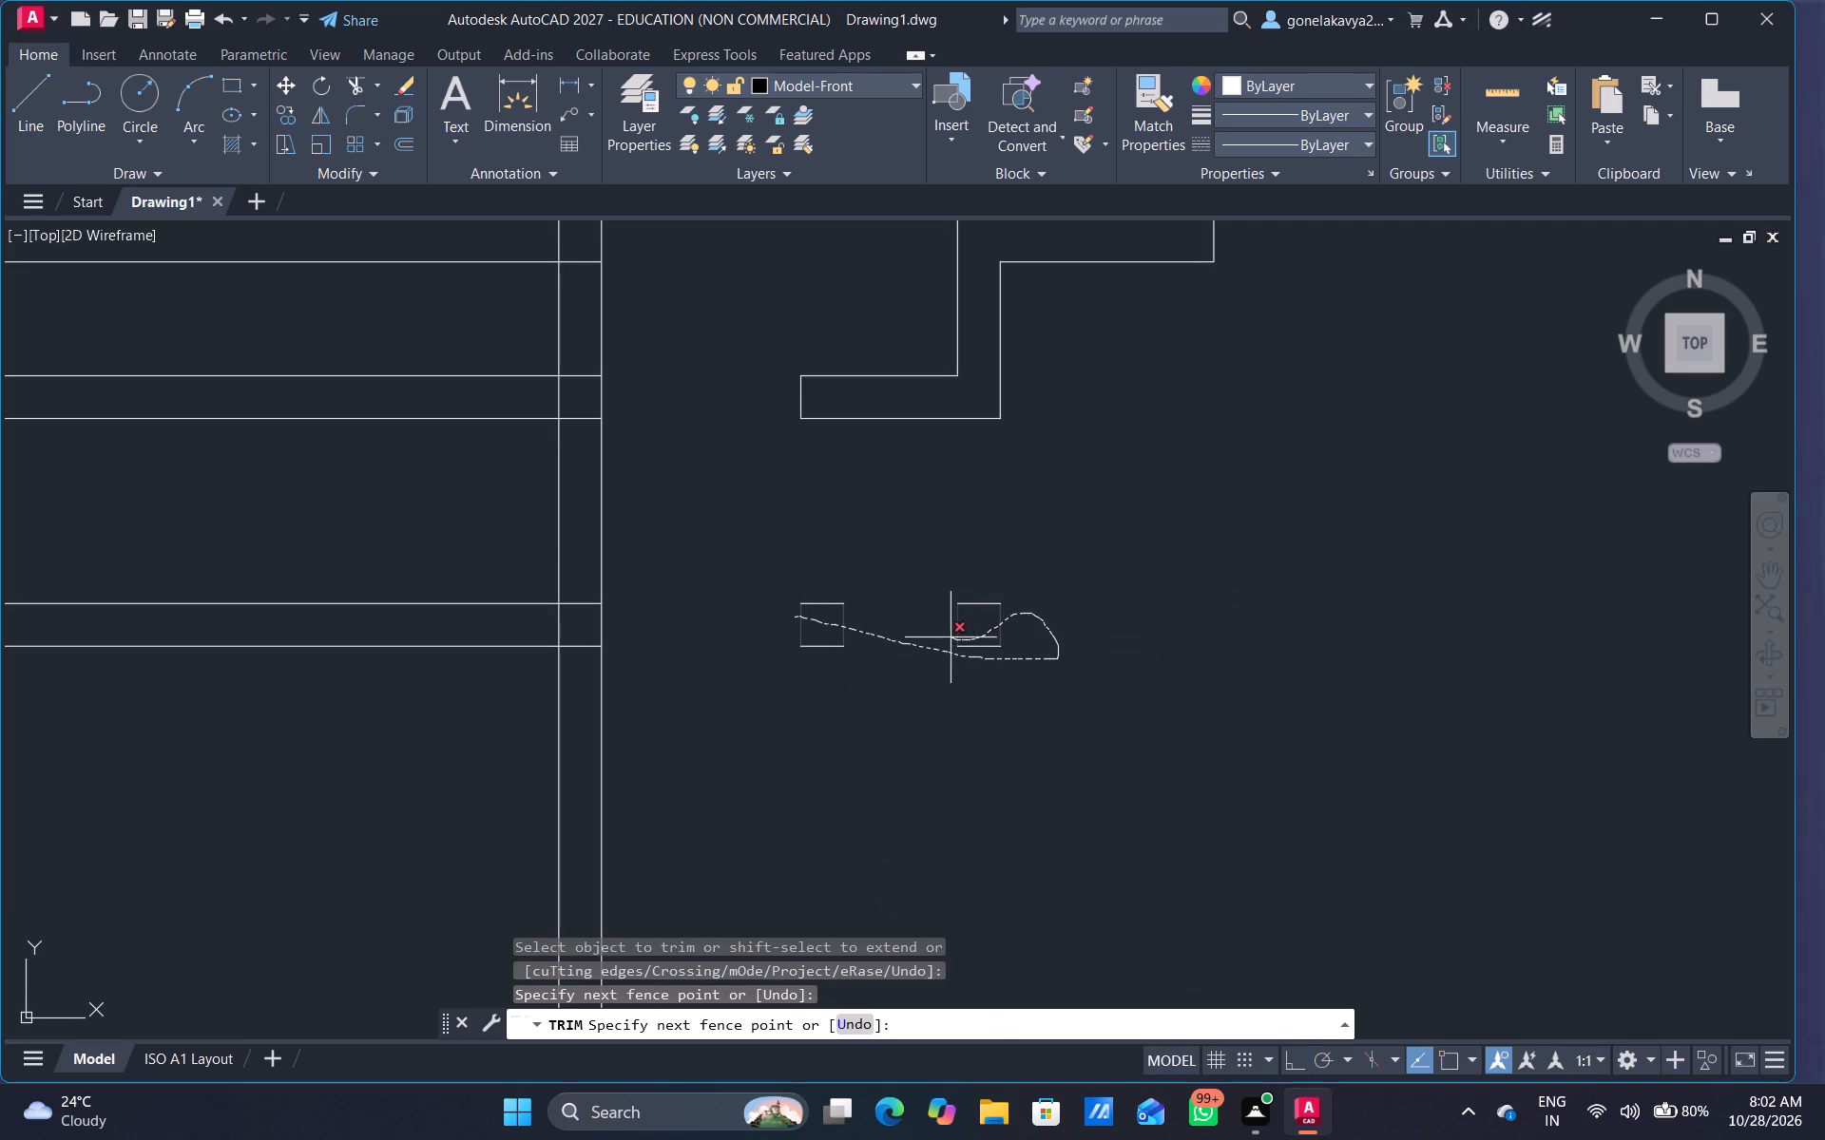
left_click_drag(951, 637, 948, 636)
left_click_drag(984, 583, 966, 667)
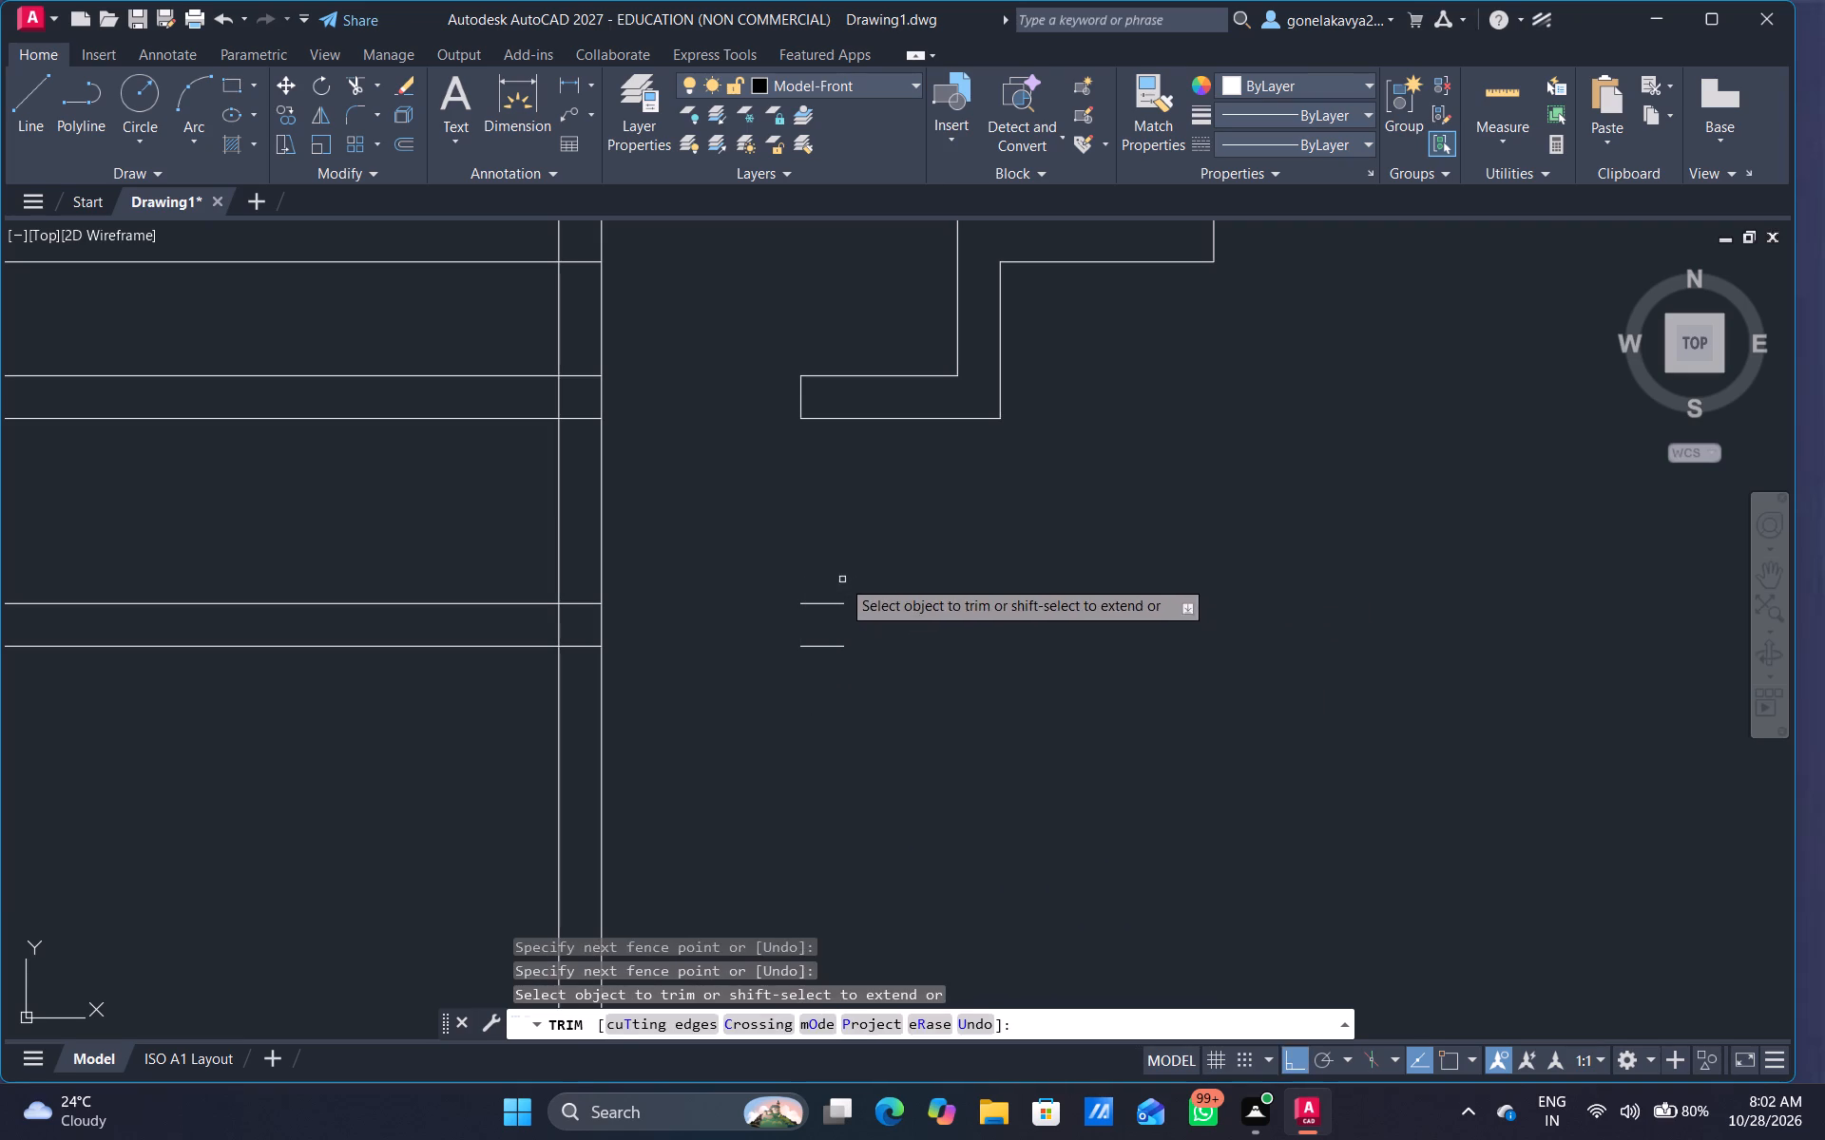
left_click_drag(829, 575, 805, 680)
Open the stepped partition's junction with the top outer wall and trim the leftover vertical stubs inside that wall.
scroll(890, 679, "down", 3)
middle_click_drag(910, 696, 916, 763)
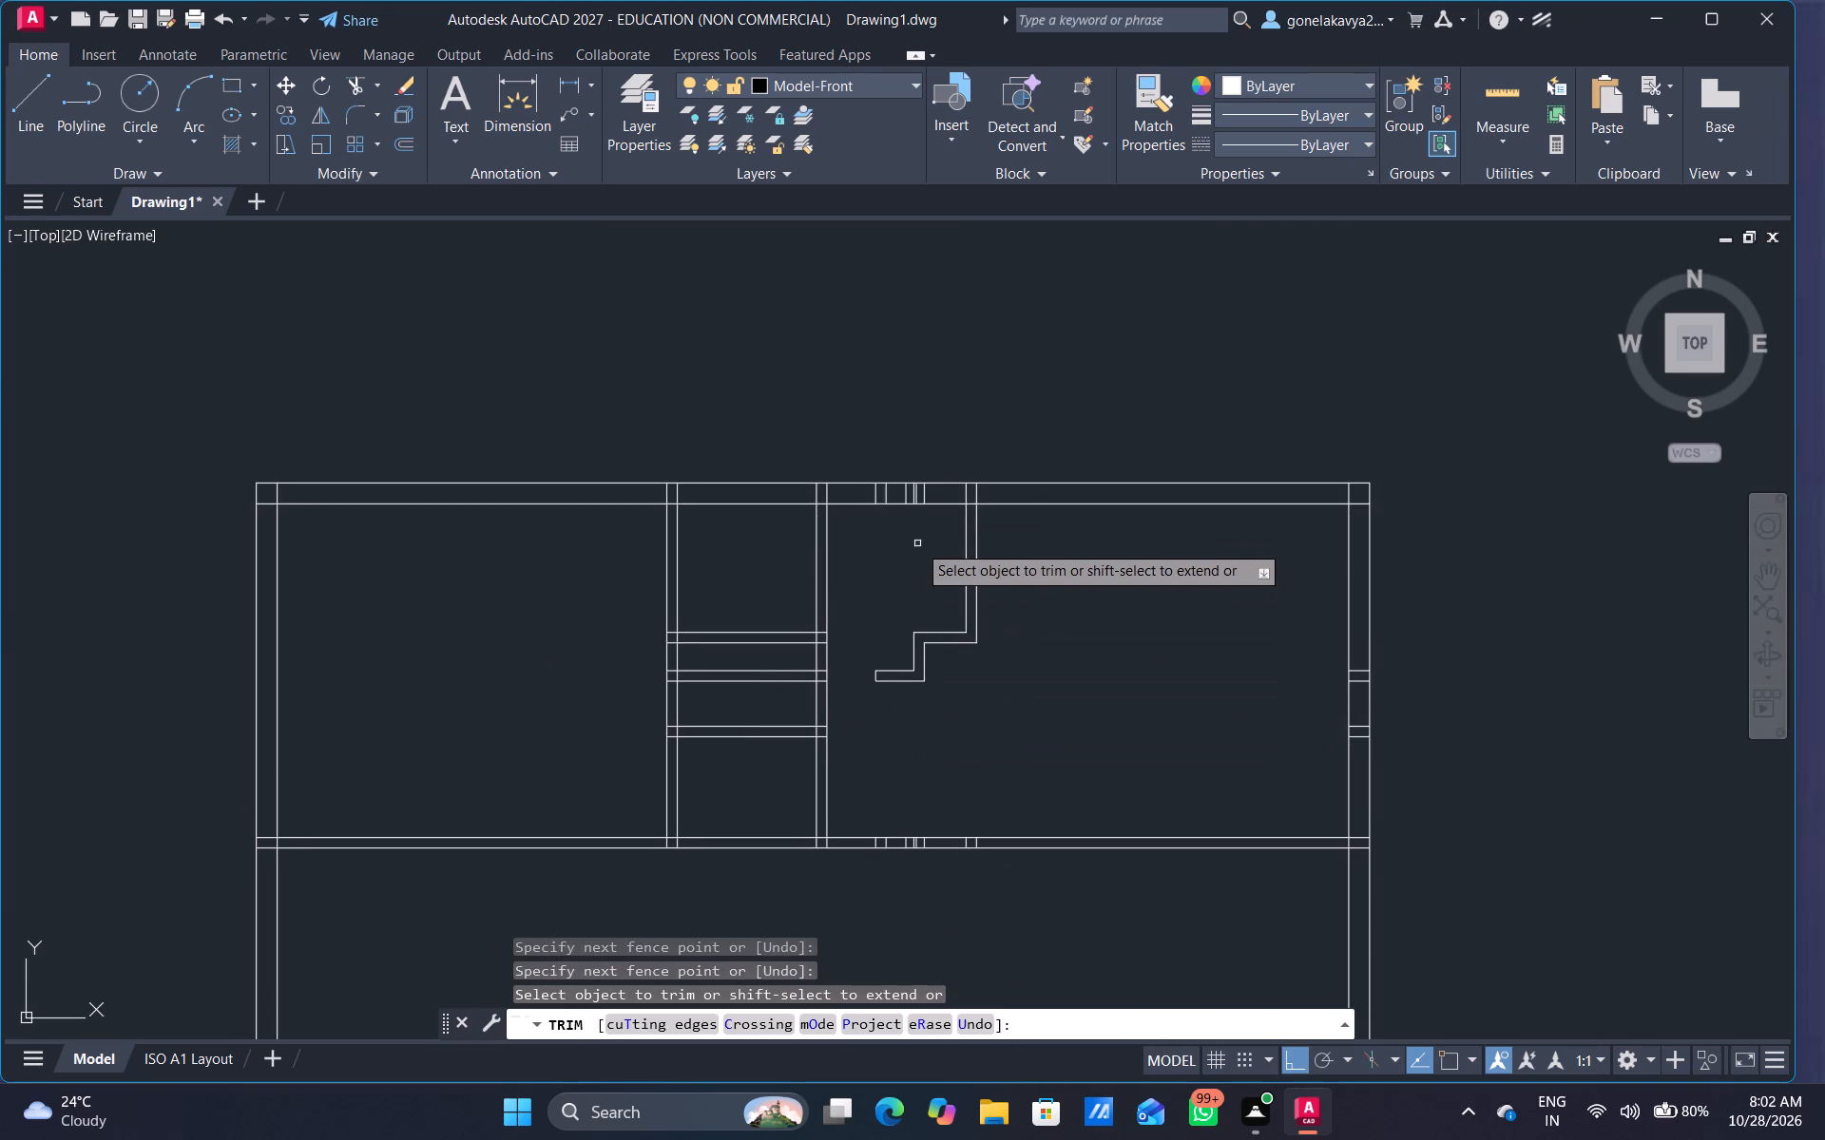
scroll(922, 514, "up", 2)
middle_click_drag(924, 529, 865, 725)
scroll(952, 662, "up", 3)
left_click_drag(965, 653, 1275, 667)
left_click_drag(1065, 710, 1038, 826)
scroll(1030, 808, "down", 4)
middle_click_drag(934, 855, 1084, 702)
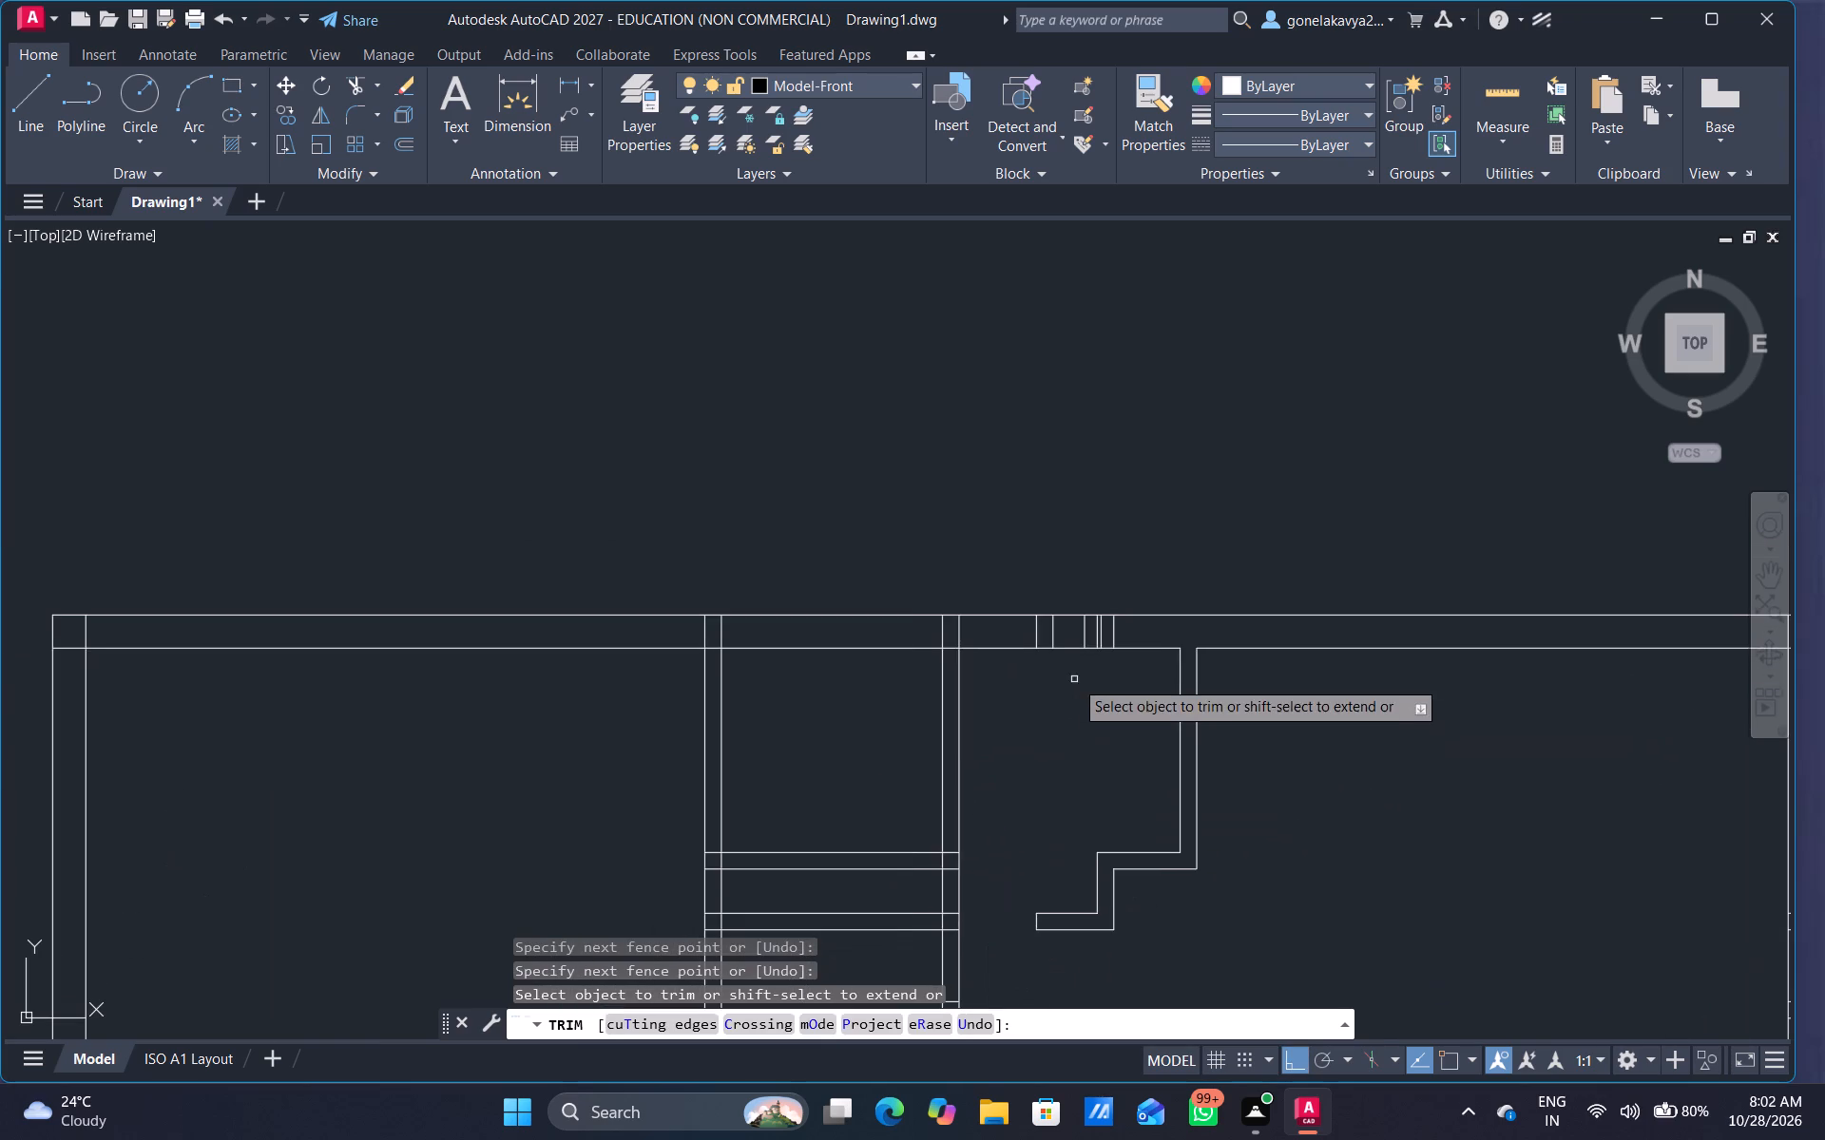
scroll(1062, 641, "up", 3)
left_click_drag(928, 579, 1426, 621)
scroll(1035, 730, "down", 4)
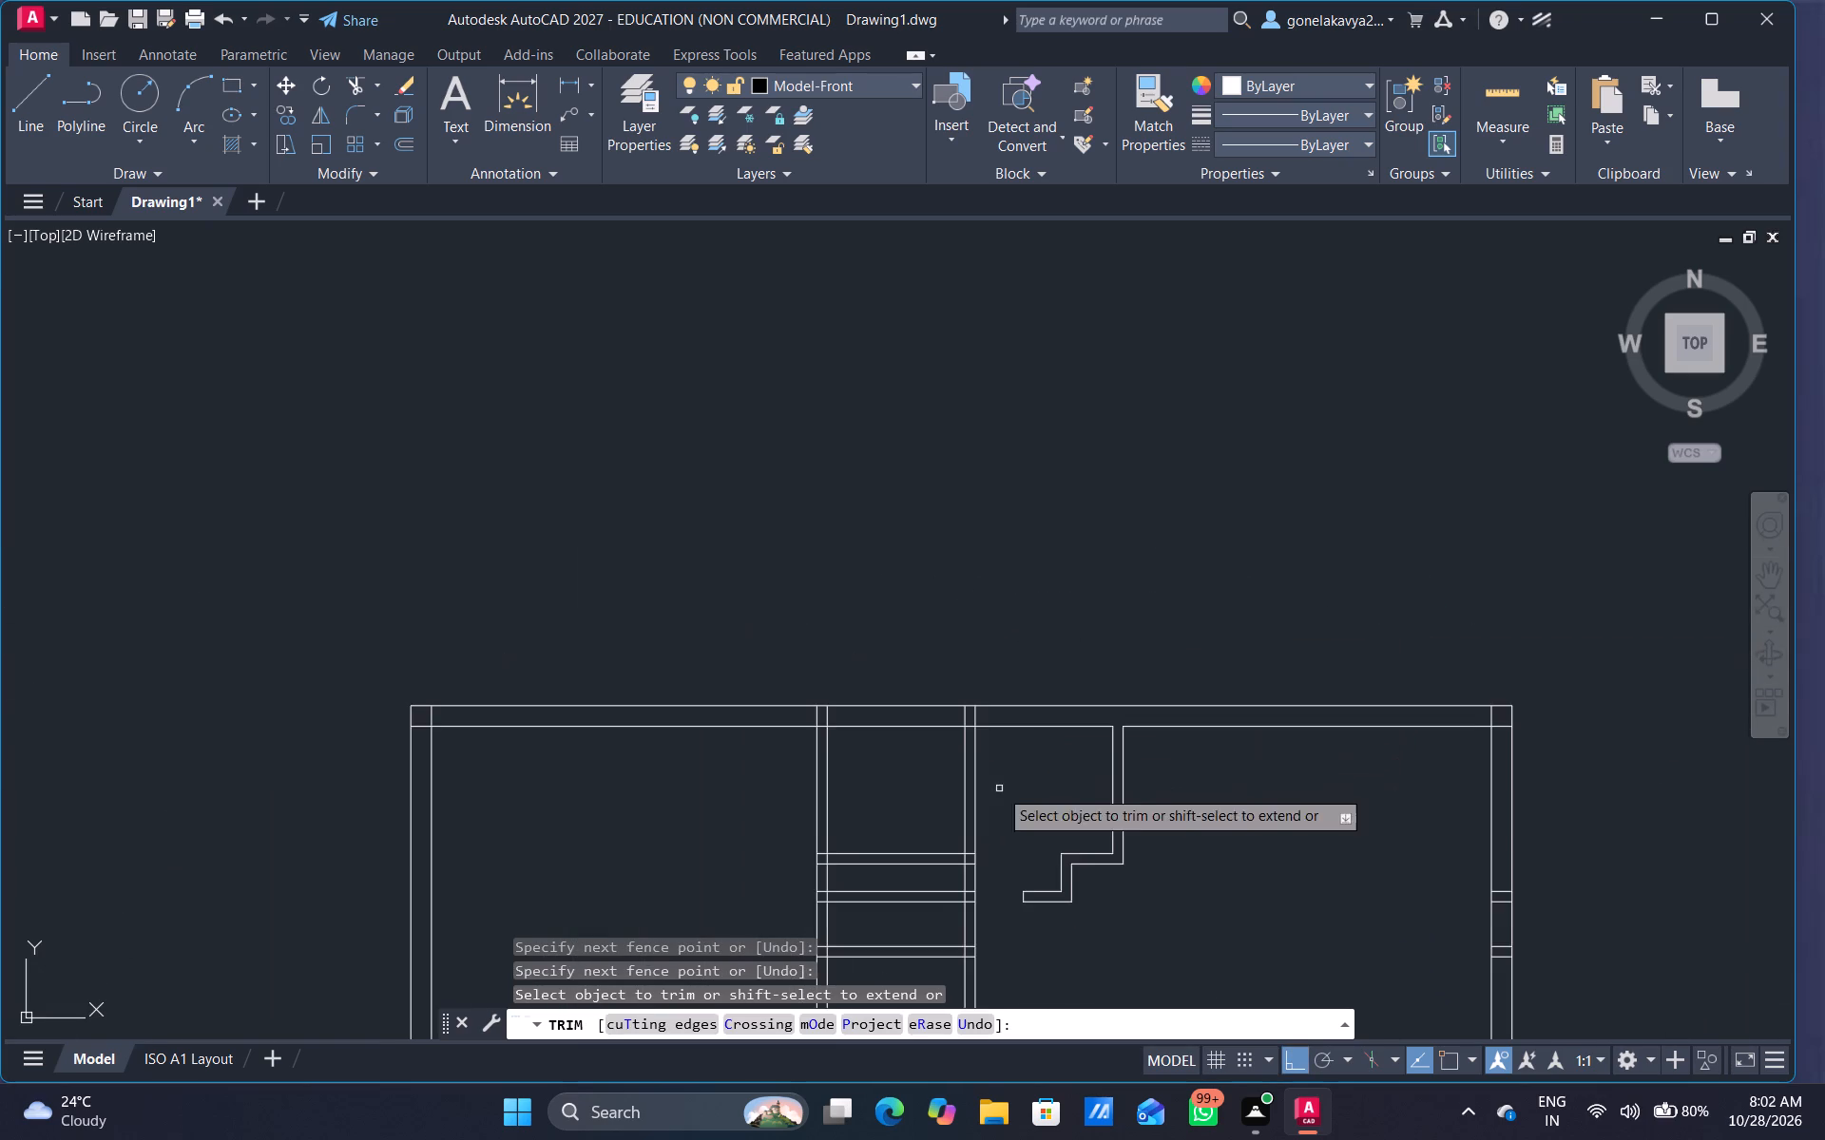
Trim away the two upper short horizontal partitions between the two western vertical partitions, including their leftover stubs inside both verticals.
middle_click_drag(999, 793, 1056, 692)
middle_click_drag(1067, 753, 1090, 659)
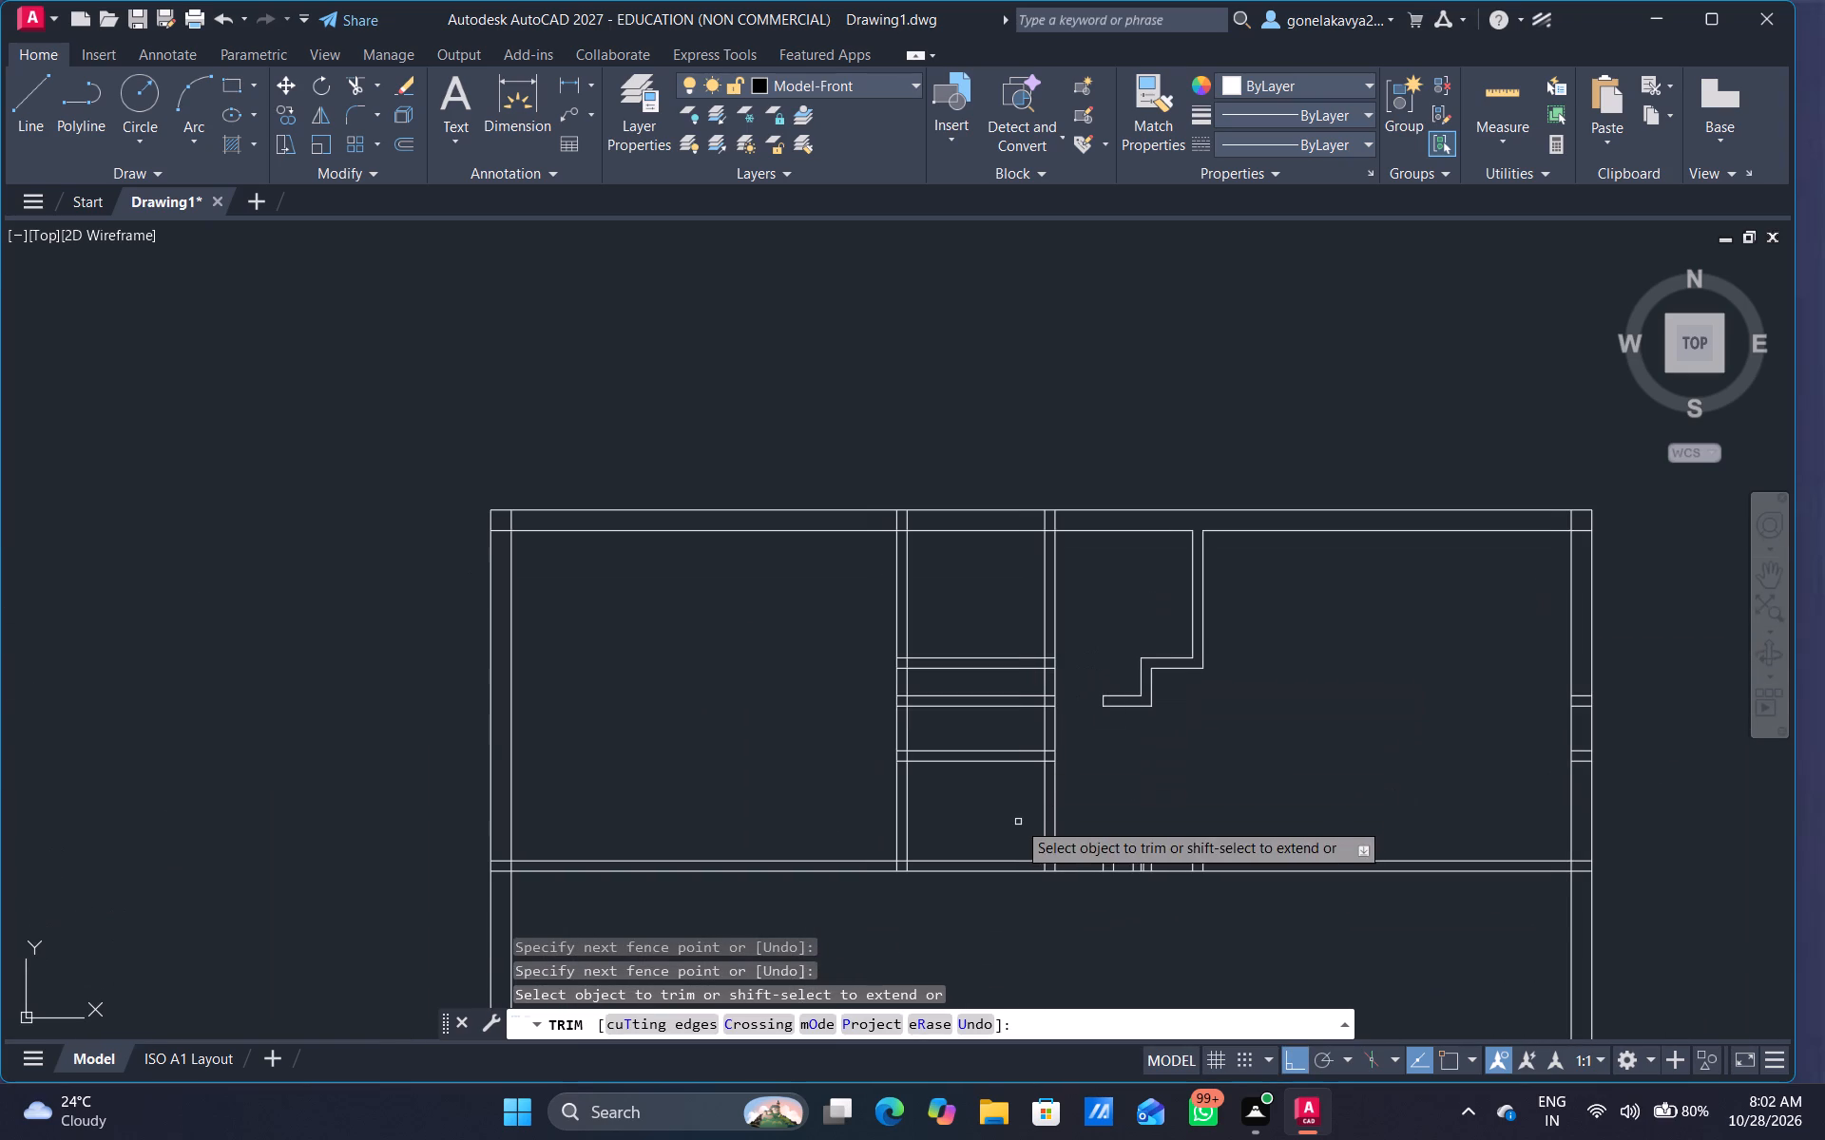
scroll(1009, 726, "up", 3)
left_click_drag(1000, 711, 1076, 288)
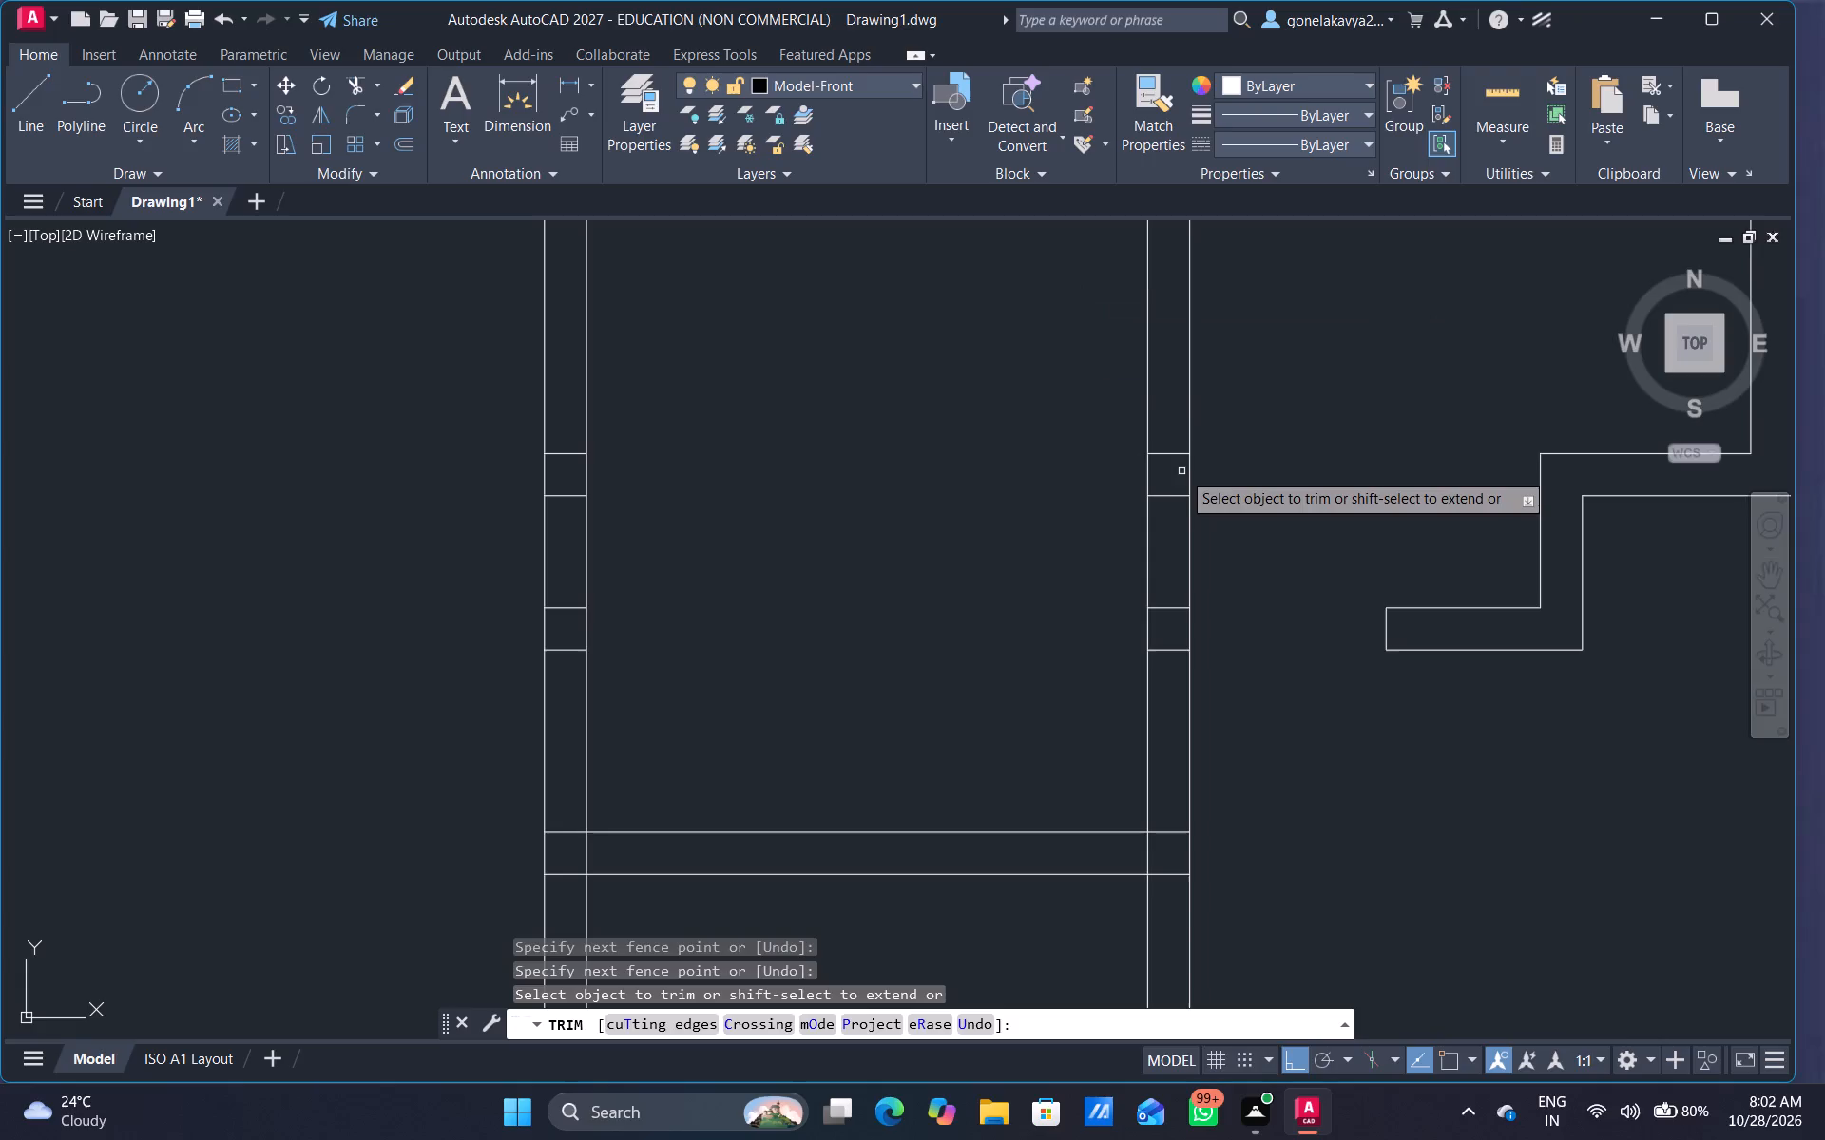
left_click_drag(1174, 438, 1162, 580)
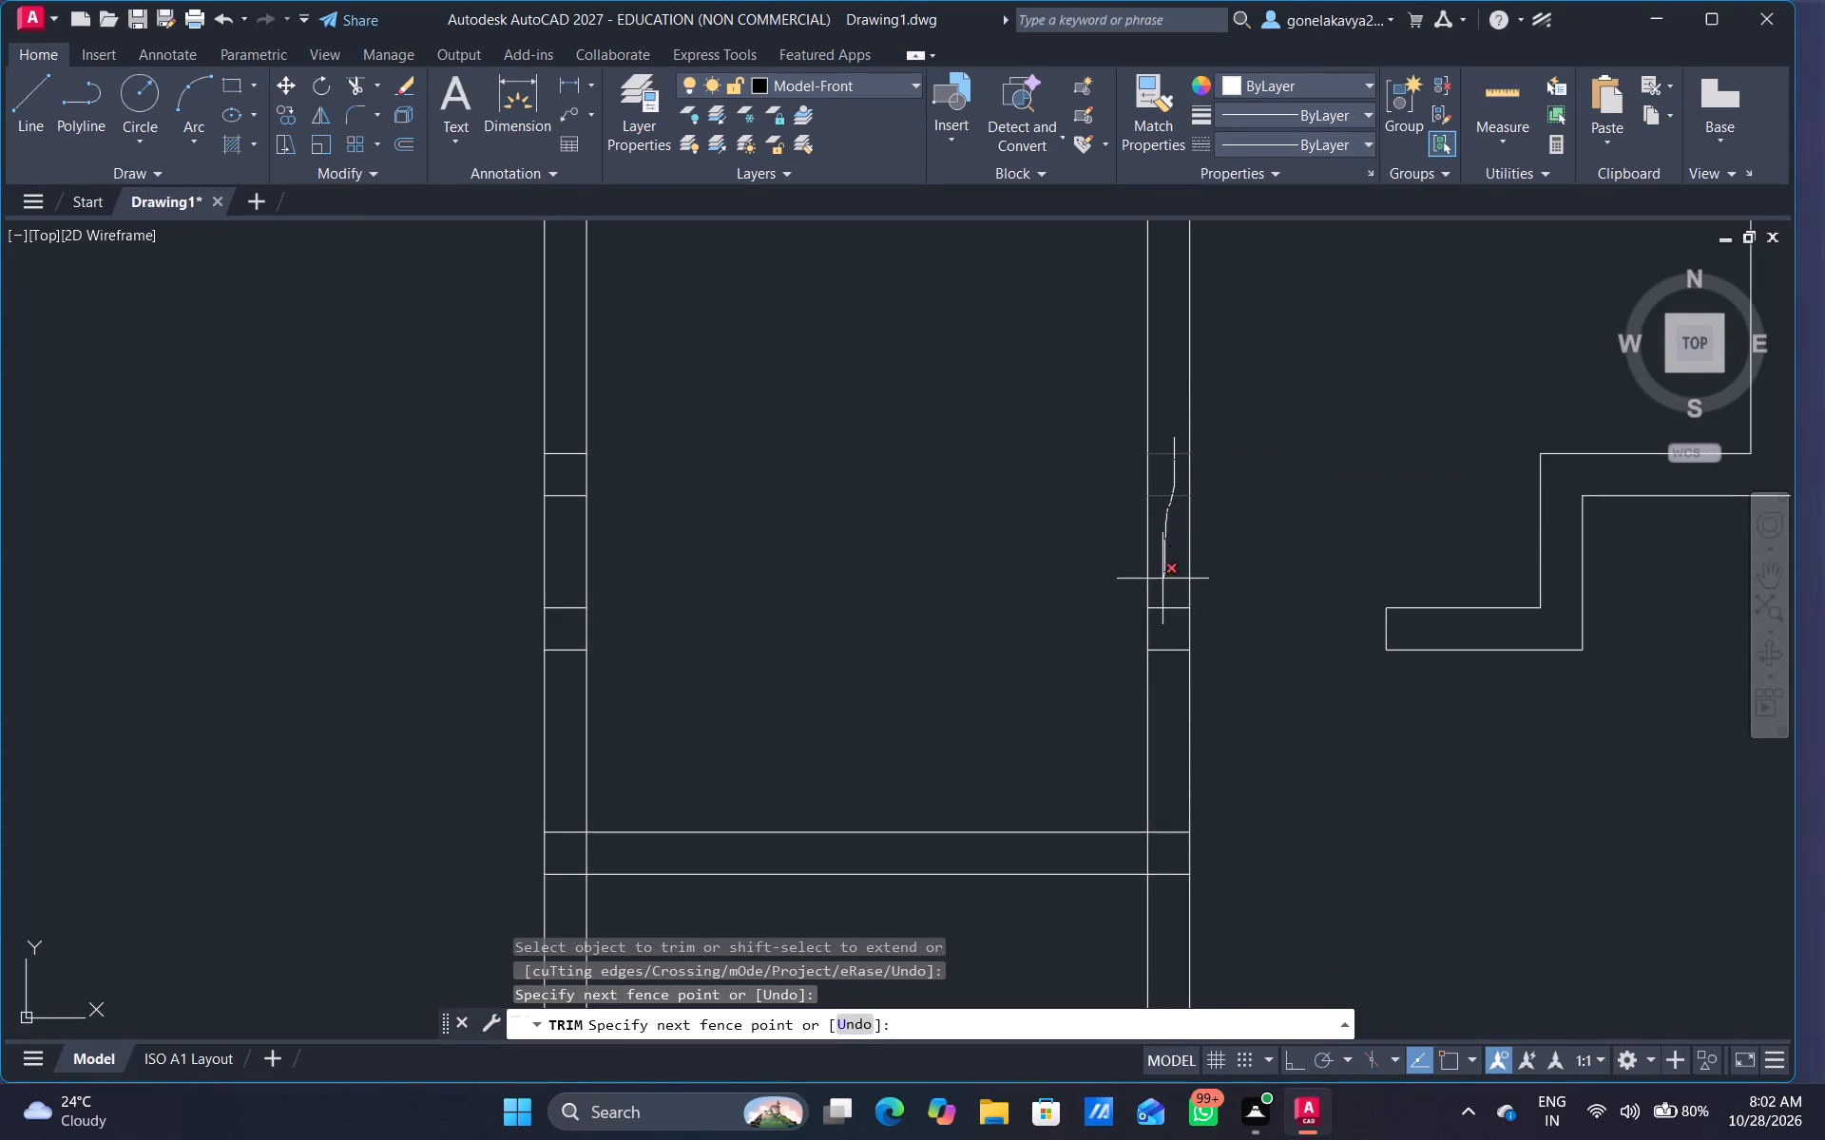
left_click_drag(1162, 580, 1152, 659)
scroll(826, 701, "down", 1)
middle_click_drag(826, 701, 1066, 769)
scroll(911, 701, "up", 3)
left_click_drag(903, 705, 895, 756)
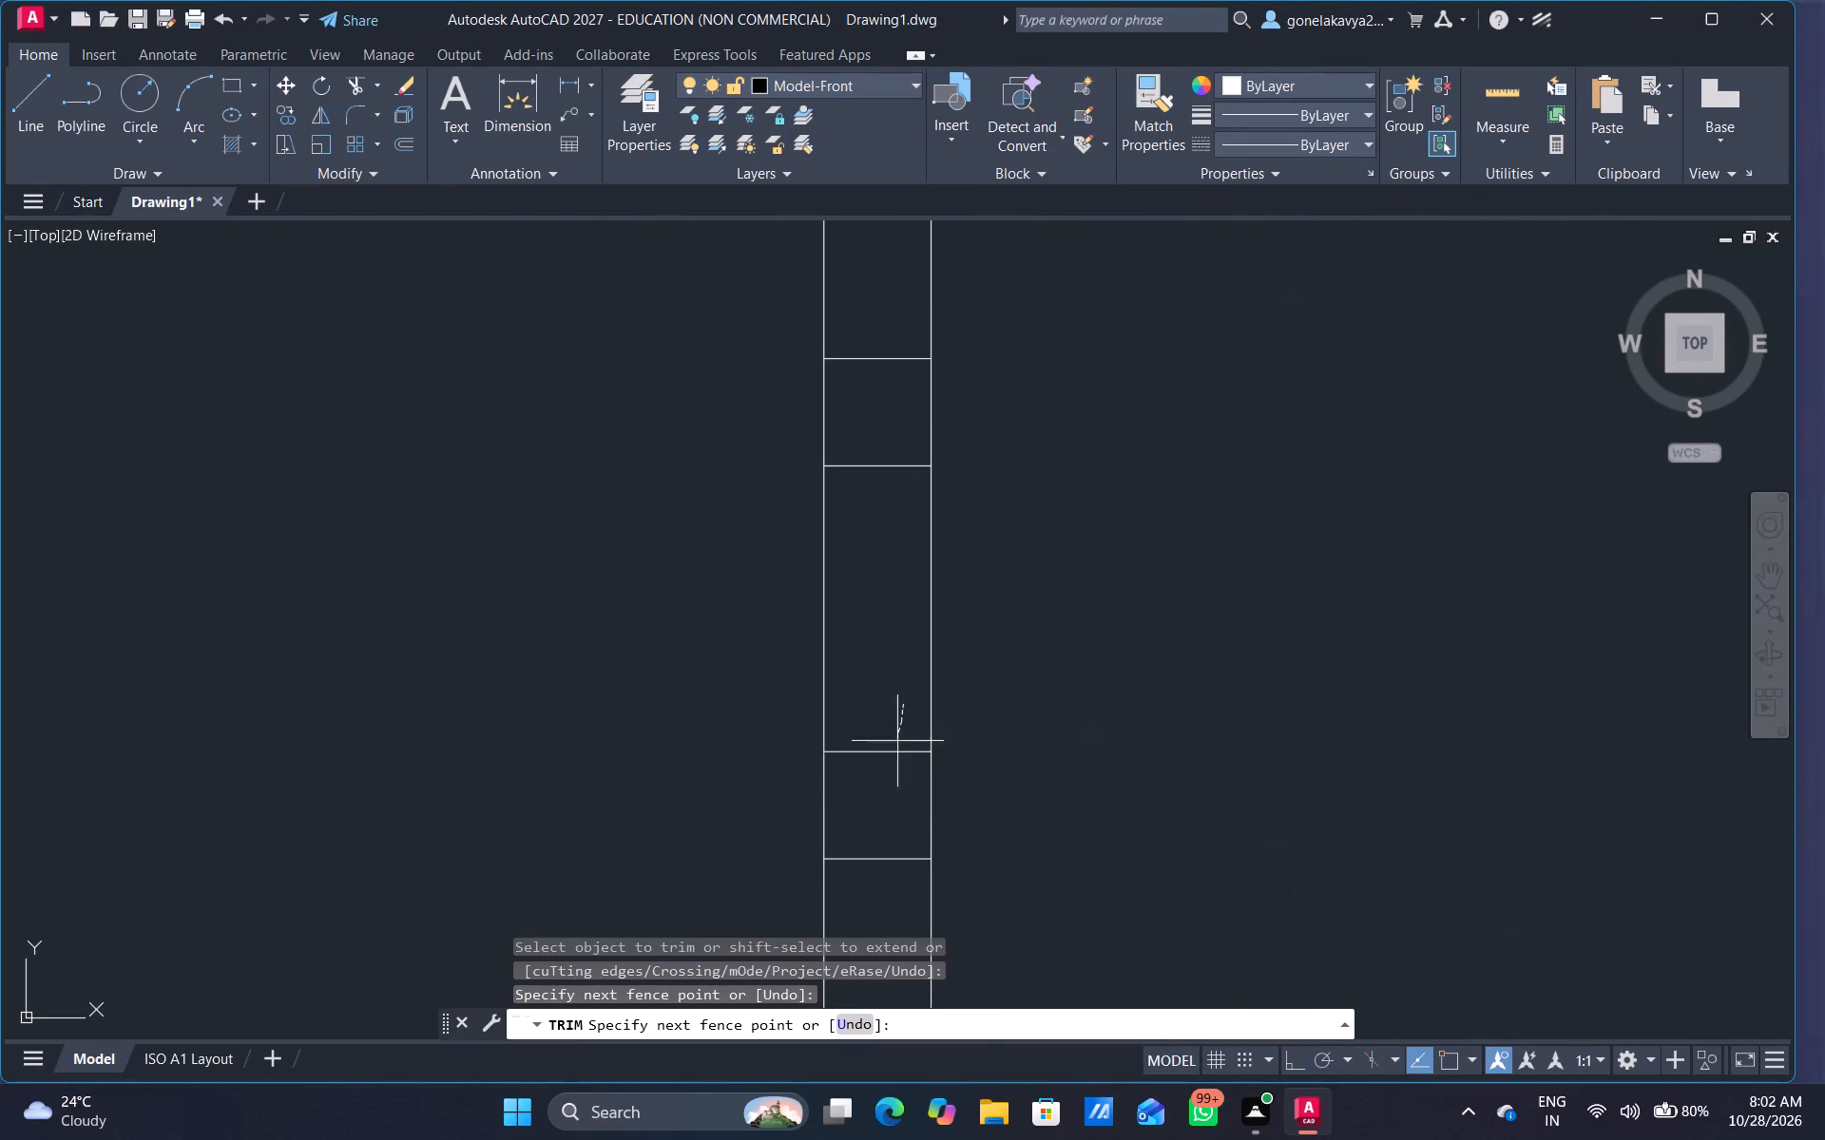
left_click_drag(895, 756, 881, 861)
left_click_drag(894, 613, 912, 351)
scroll(1026, 543, "down", 4)
middle_click_drag(1075, 635, 850, 632)
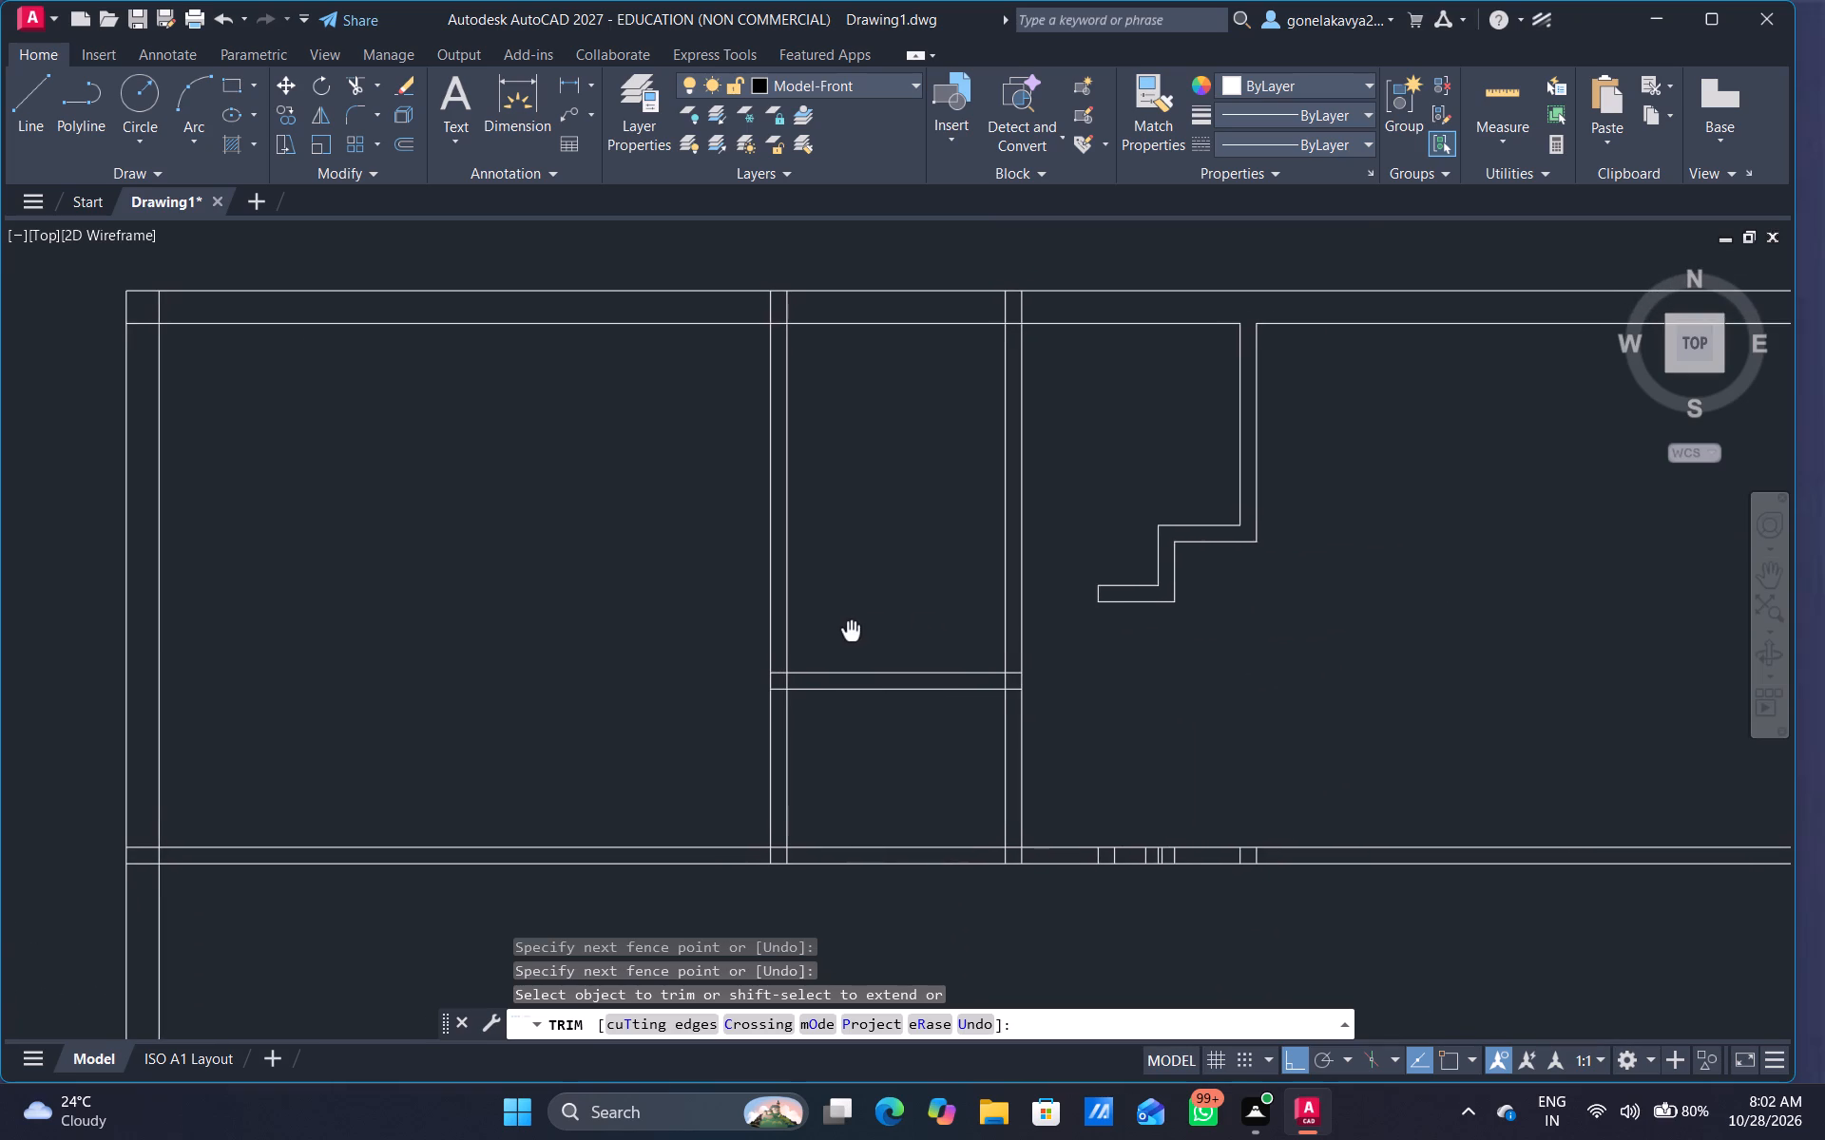
Open the junctions of the two western vertical partitions with the top outer wall and trim their stubs inside that wall.
middle_click_drag(850, 632, 843, 635)
scroll(1009, 413, "up", 3)
middle_click_drag(1018, 419, 941, 1139)
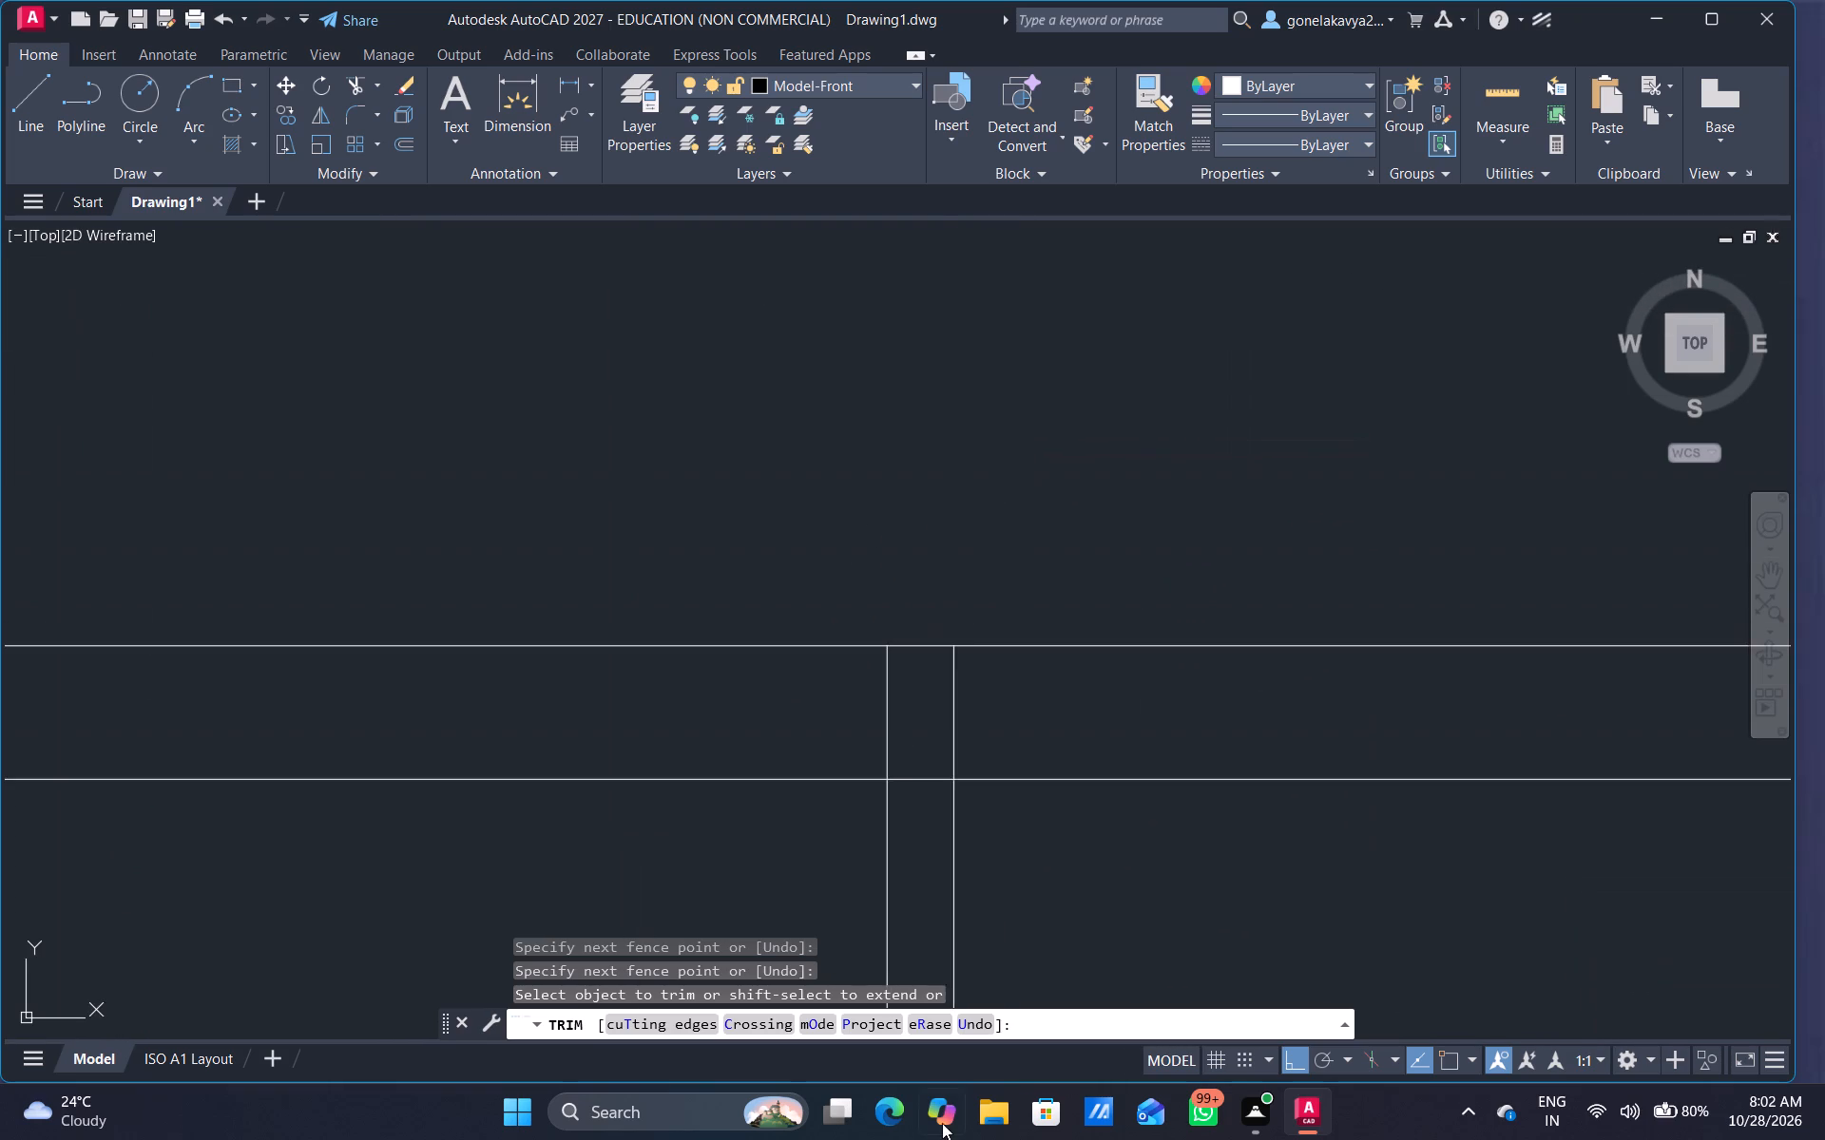
left_click_drag(865, 679, 998, 716)
left_click_drag(930, 742, 893, 842)
scroll(899, 840, "down", 3)
middle_click_drag(712, 817, 936, 723)
scroll(896, 731, "up", 5)
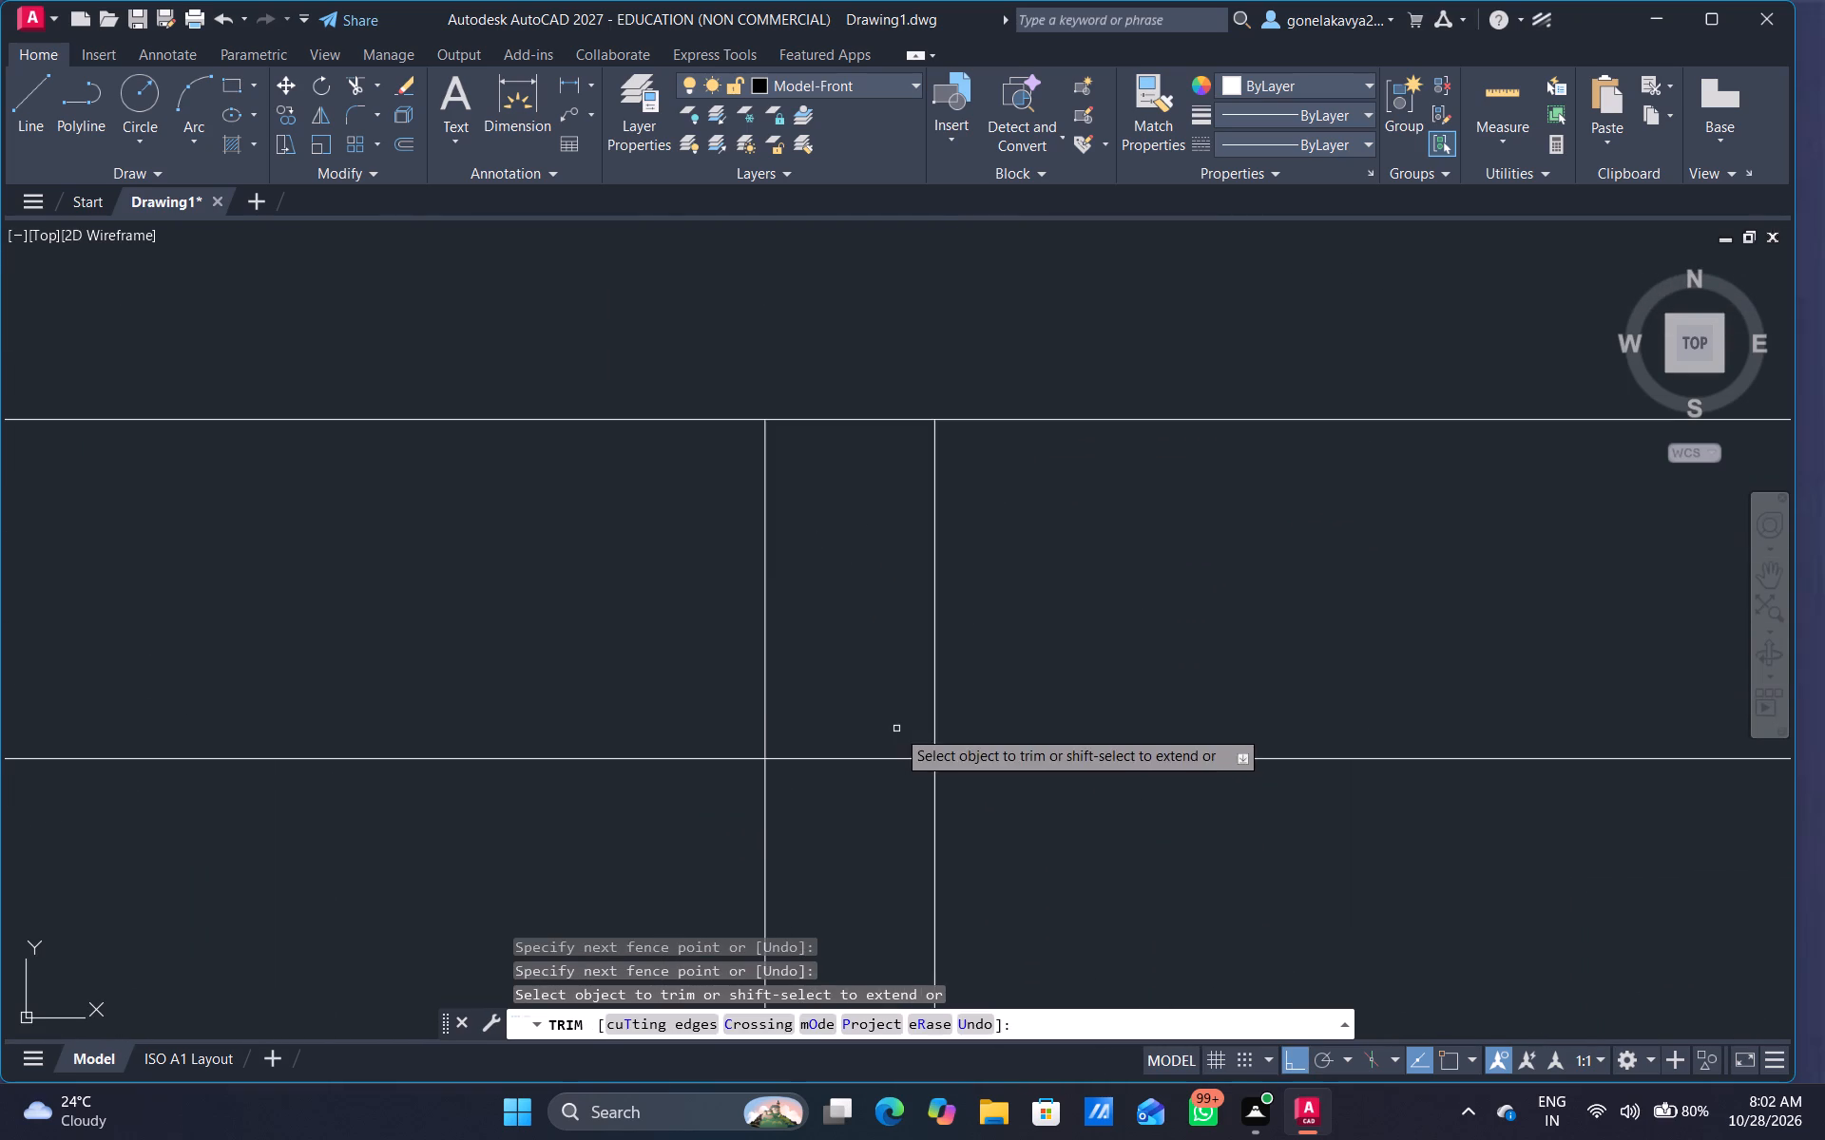
left_click_drag(638, 631, 1157, 636)
left_click_drag(830, 677, 798, 810)
scroll(870, 843, "down", 4)
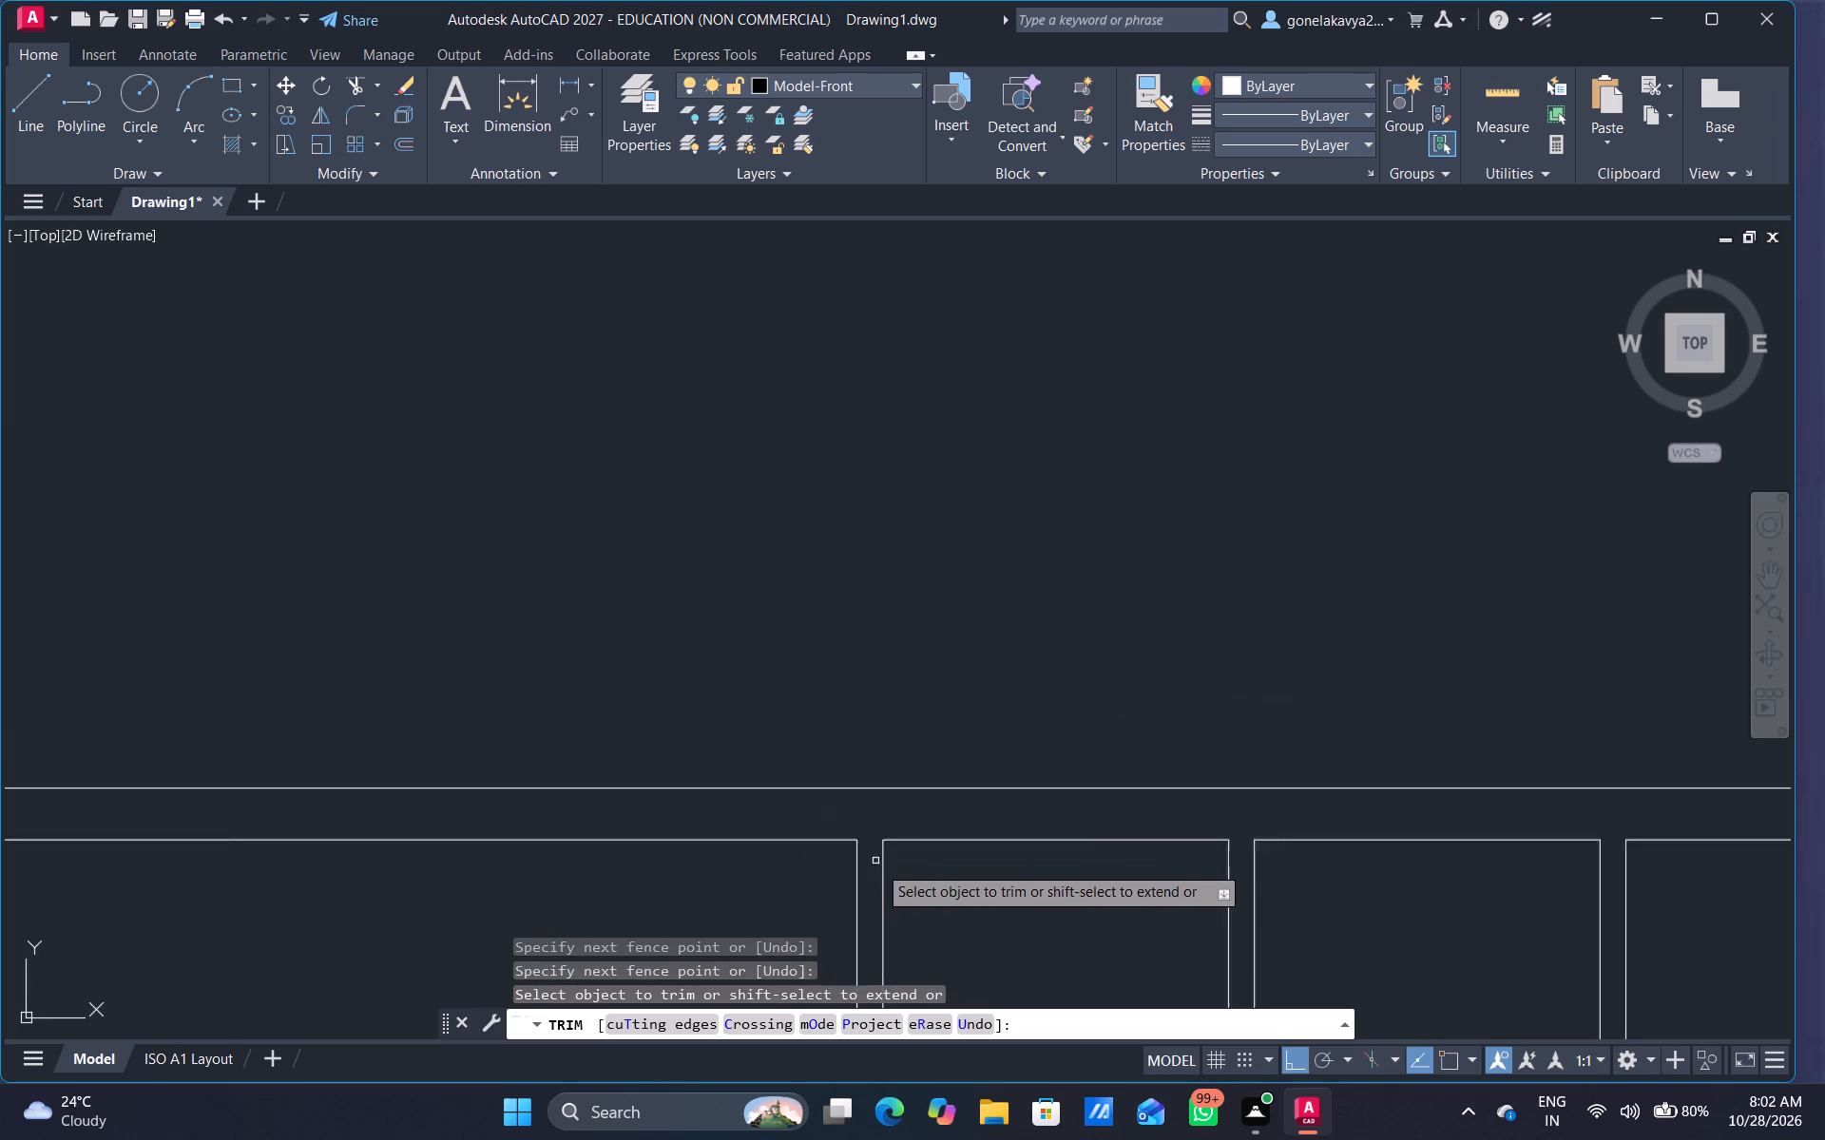
scroll(877, 864, "down", 1)
middle_click_drag(921, 897, 901, 441)
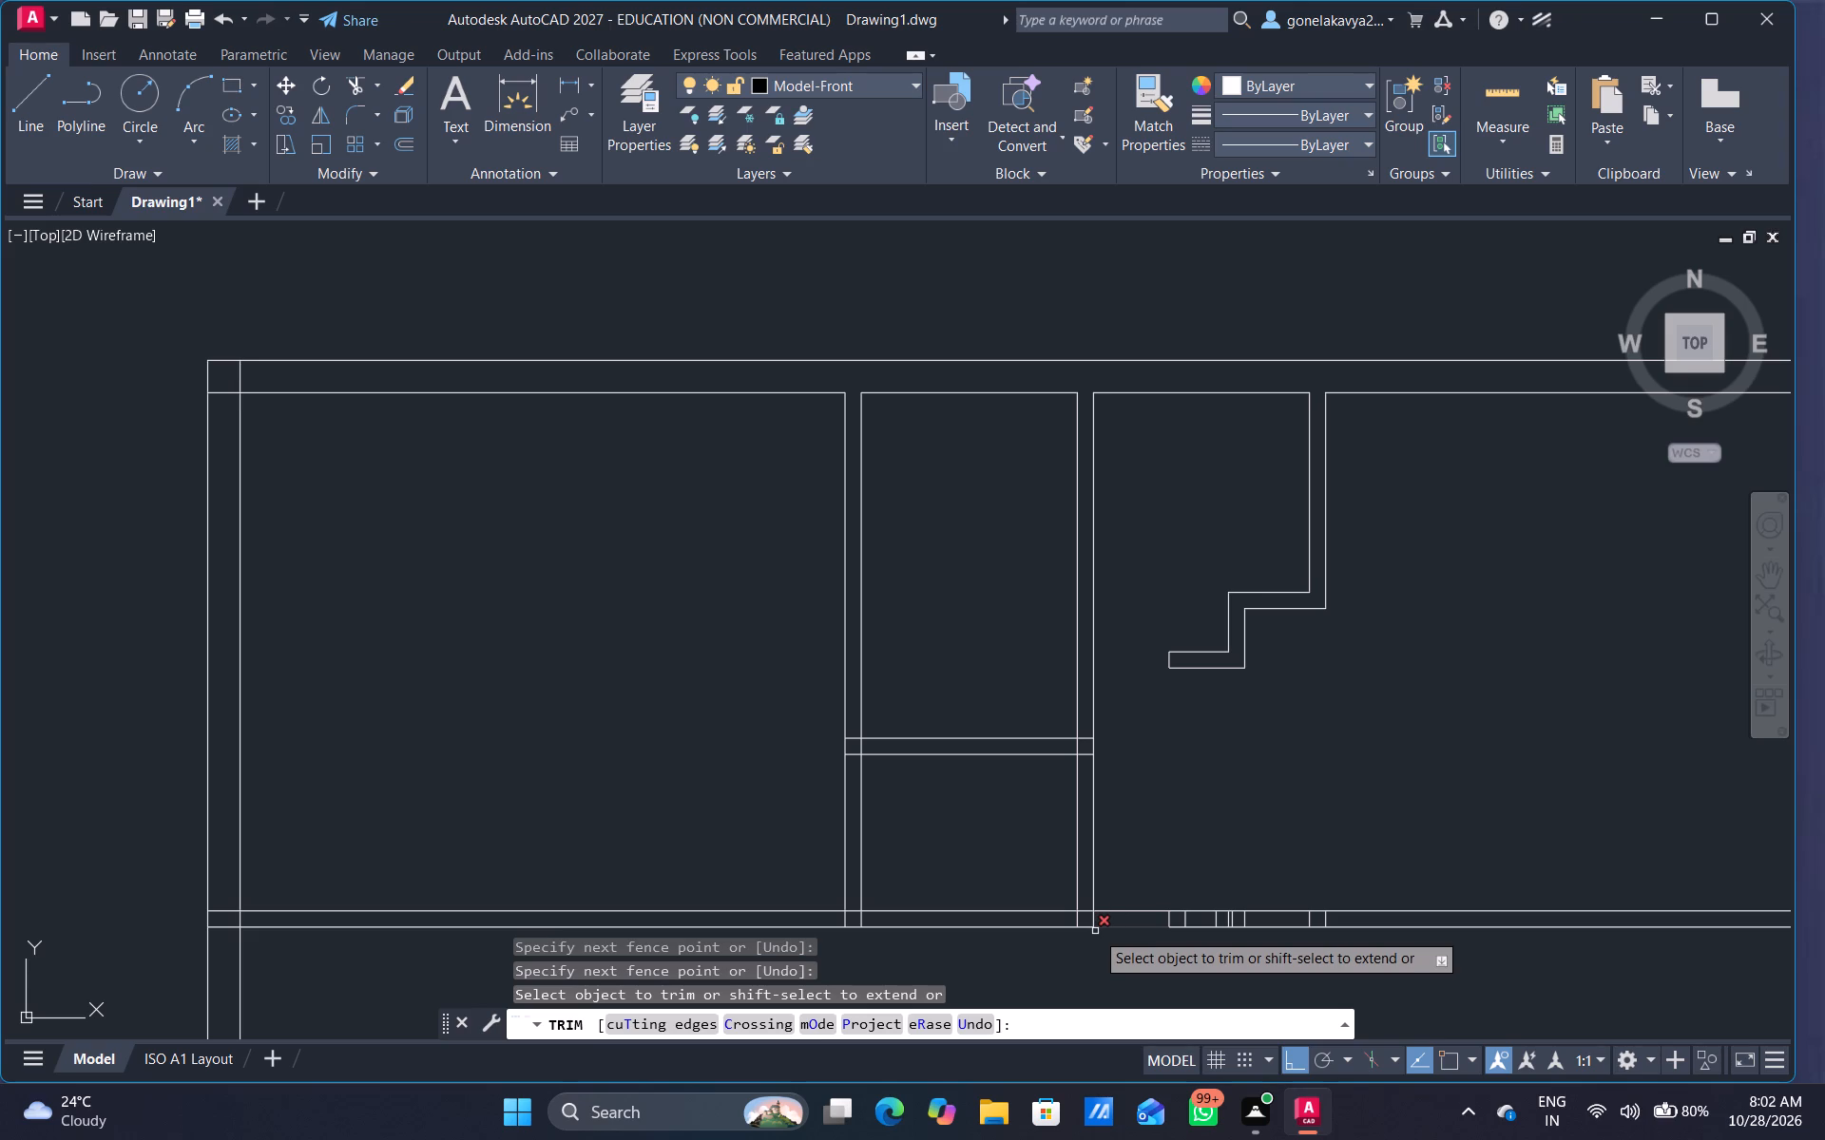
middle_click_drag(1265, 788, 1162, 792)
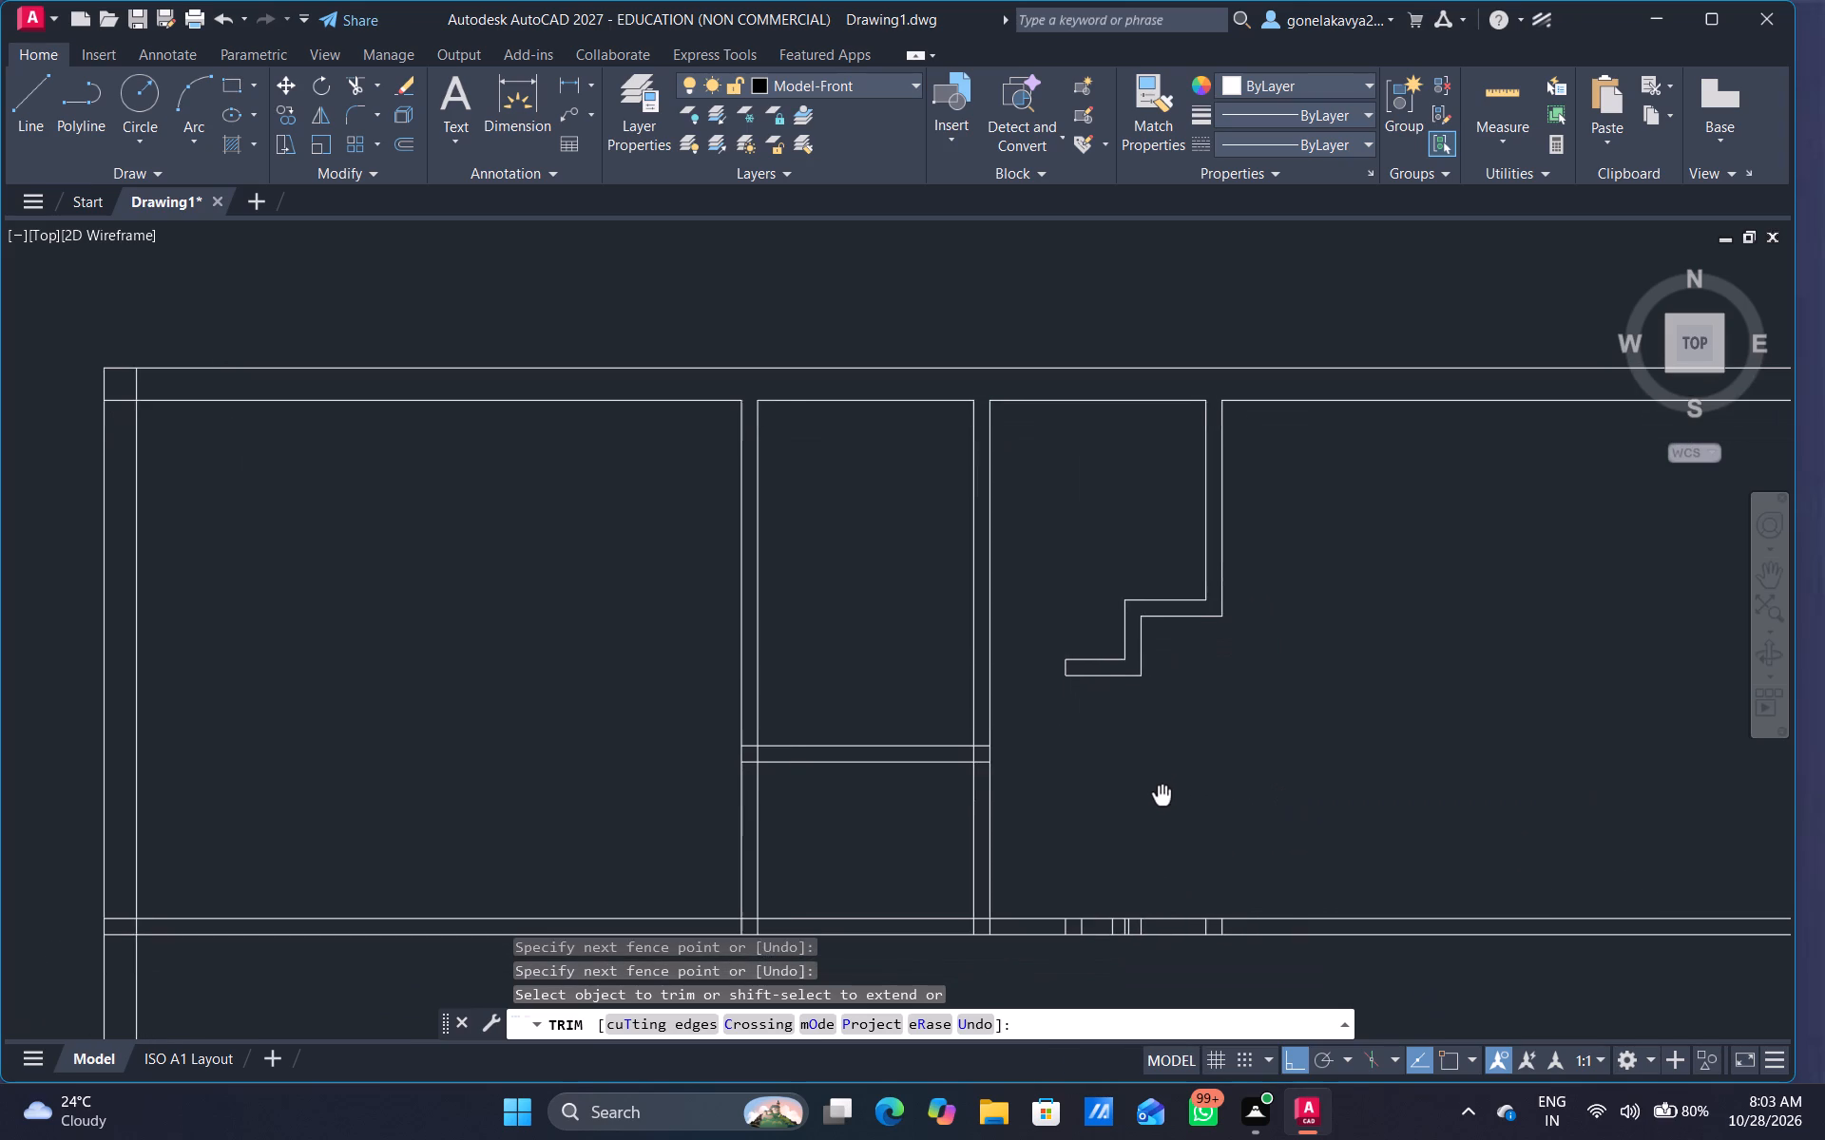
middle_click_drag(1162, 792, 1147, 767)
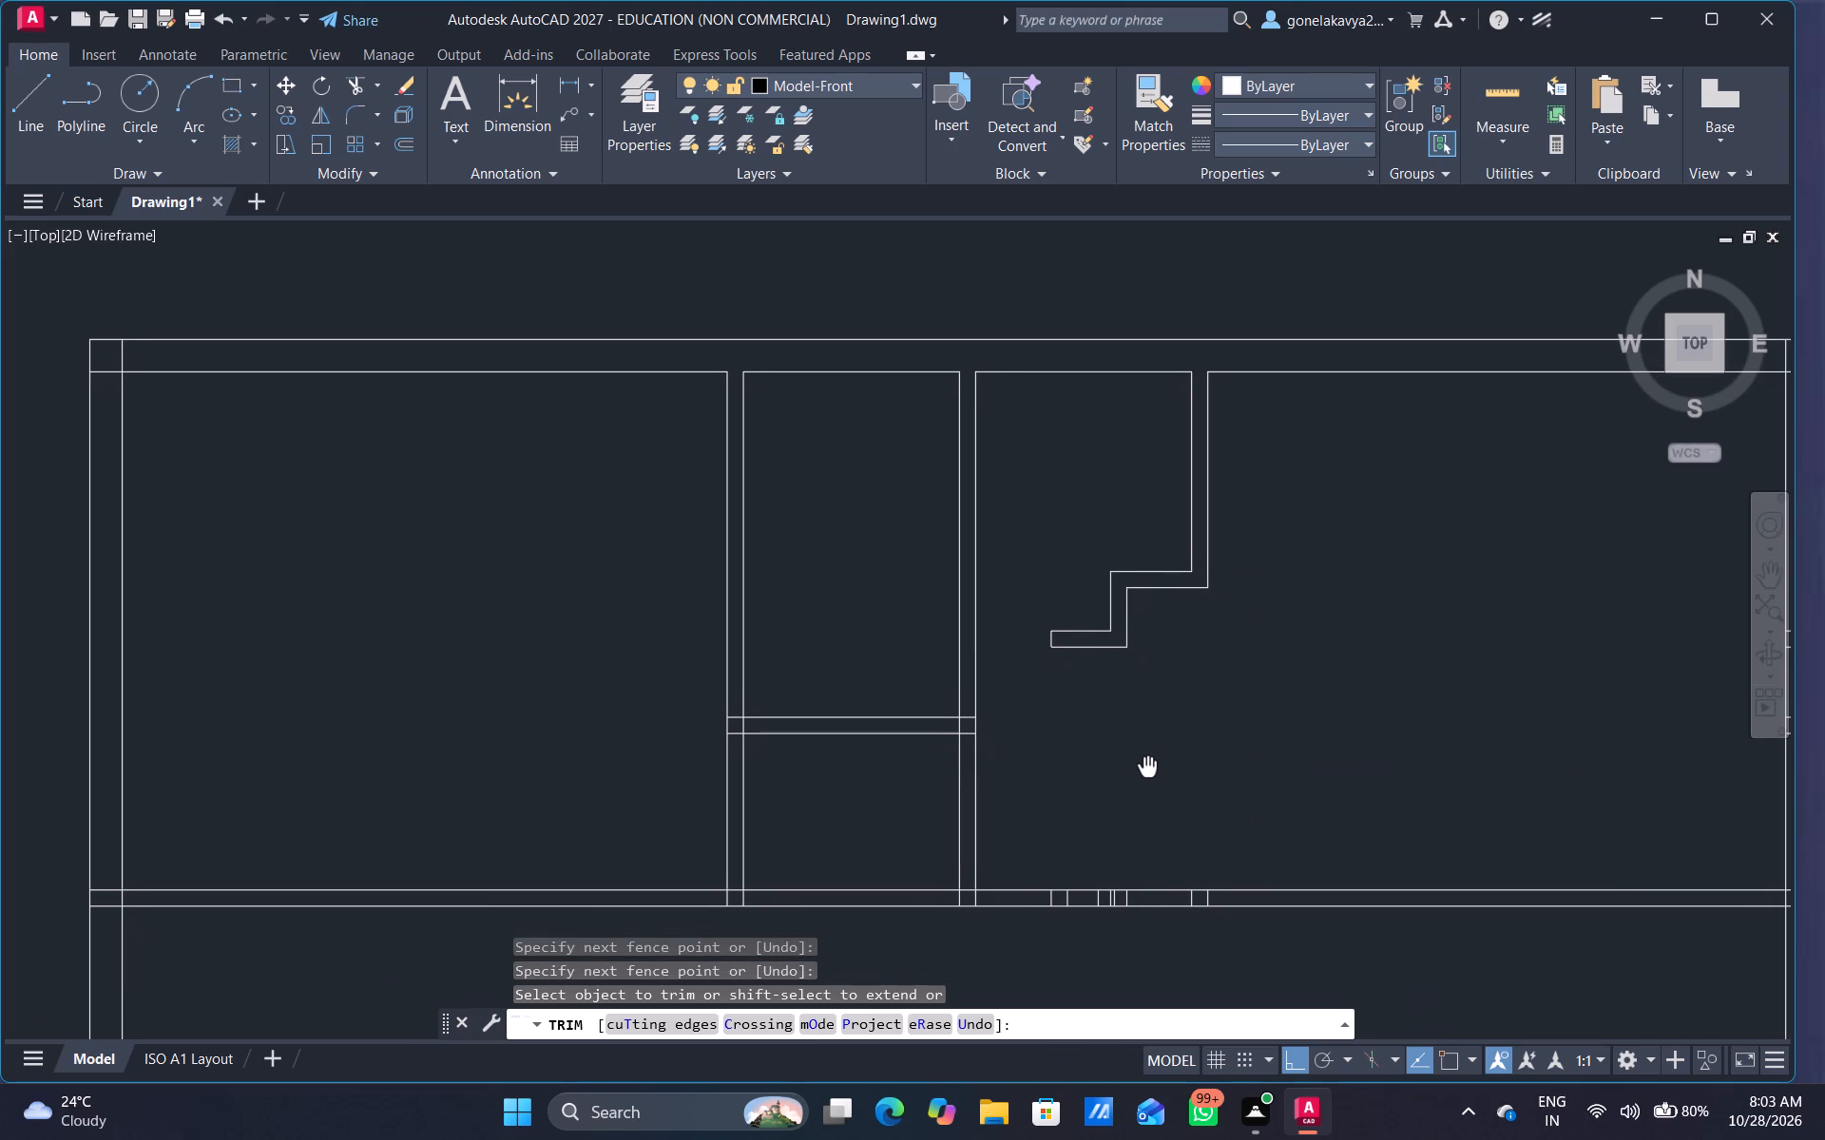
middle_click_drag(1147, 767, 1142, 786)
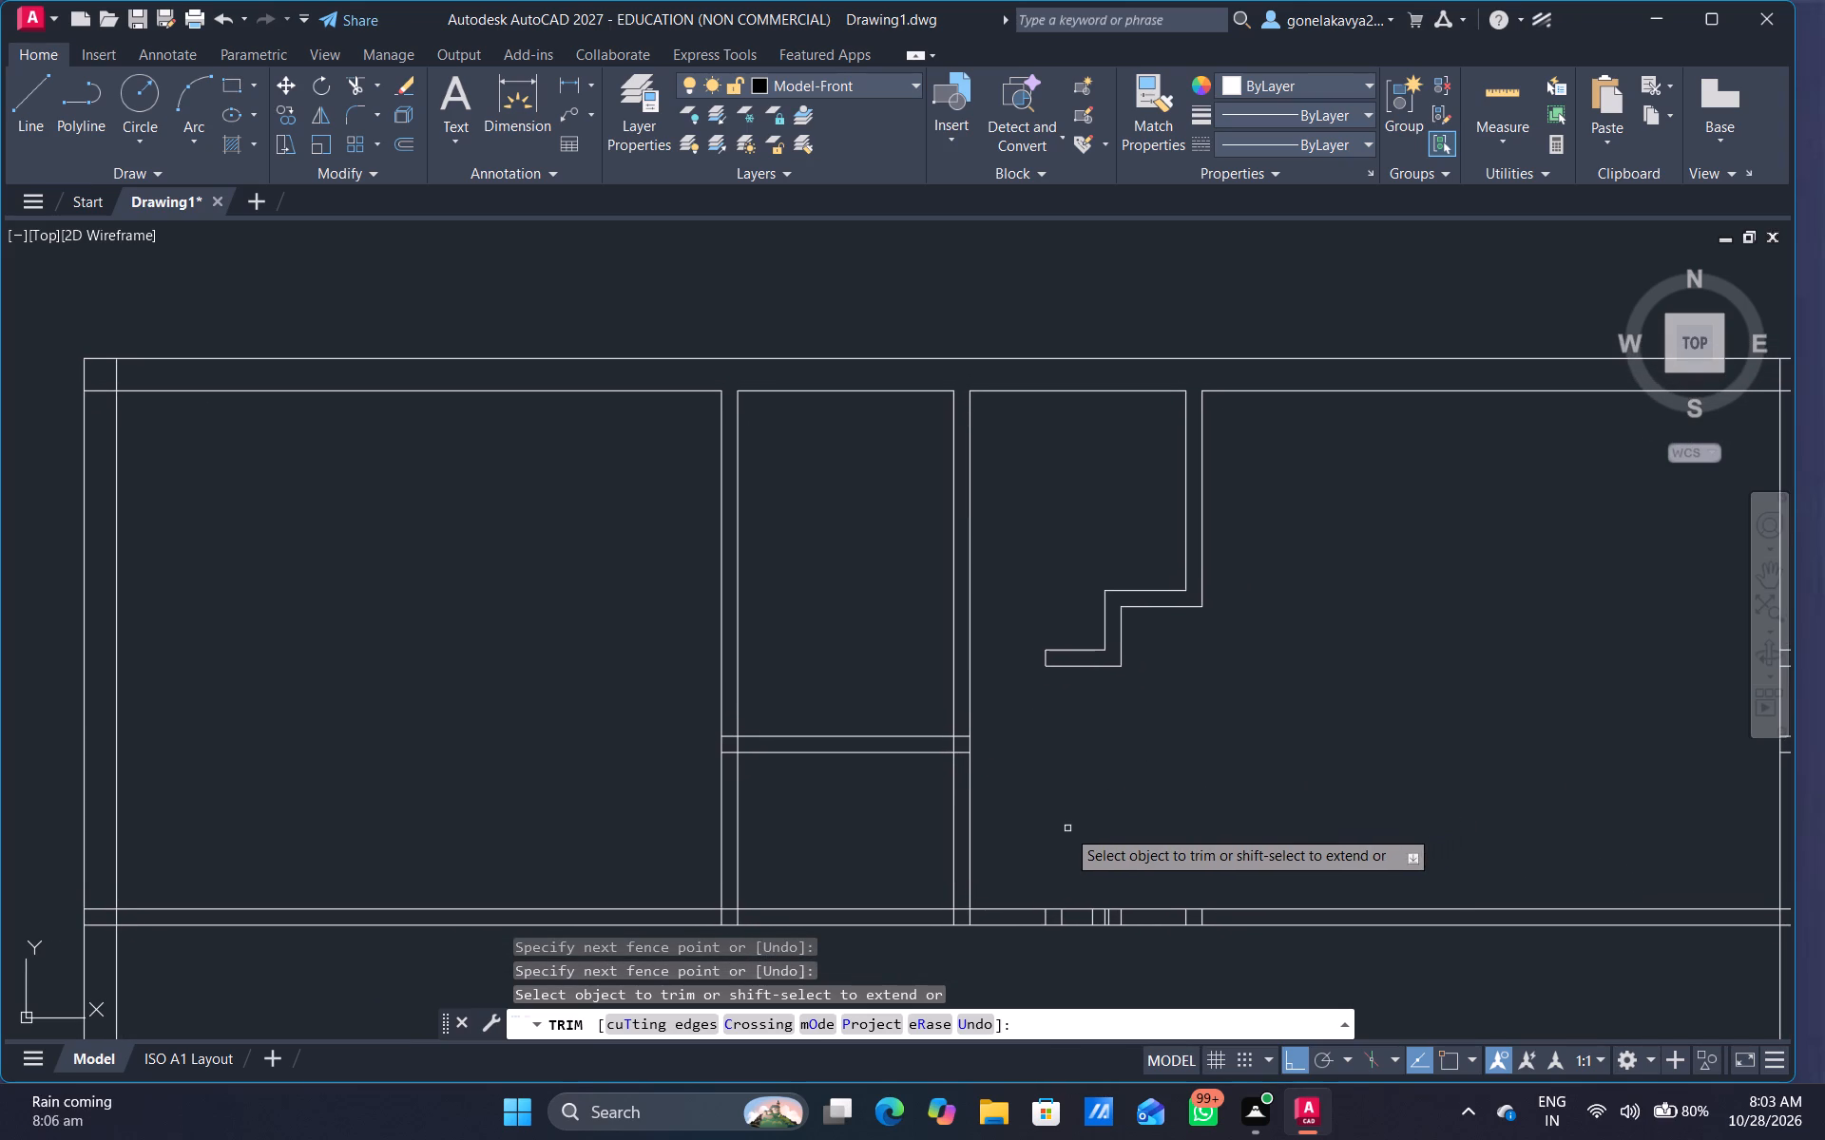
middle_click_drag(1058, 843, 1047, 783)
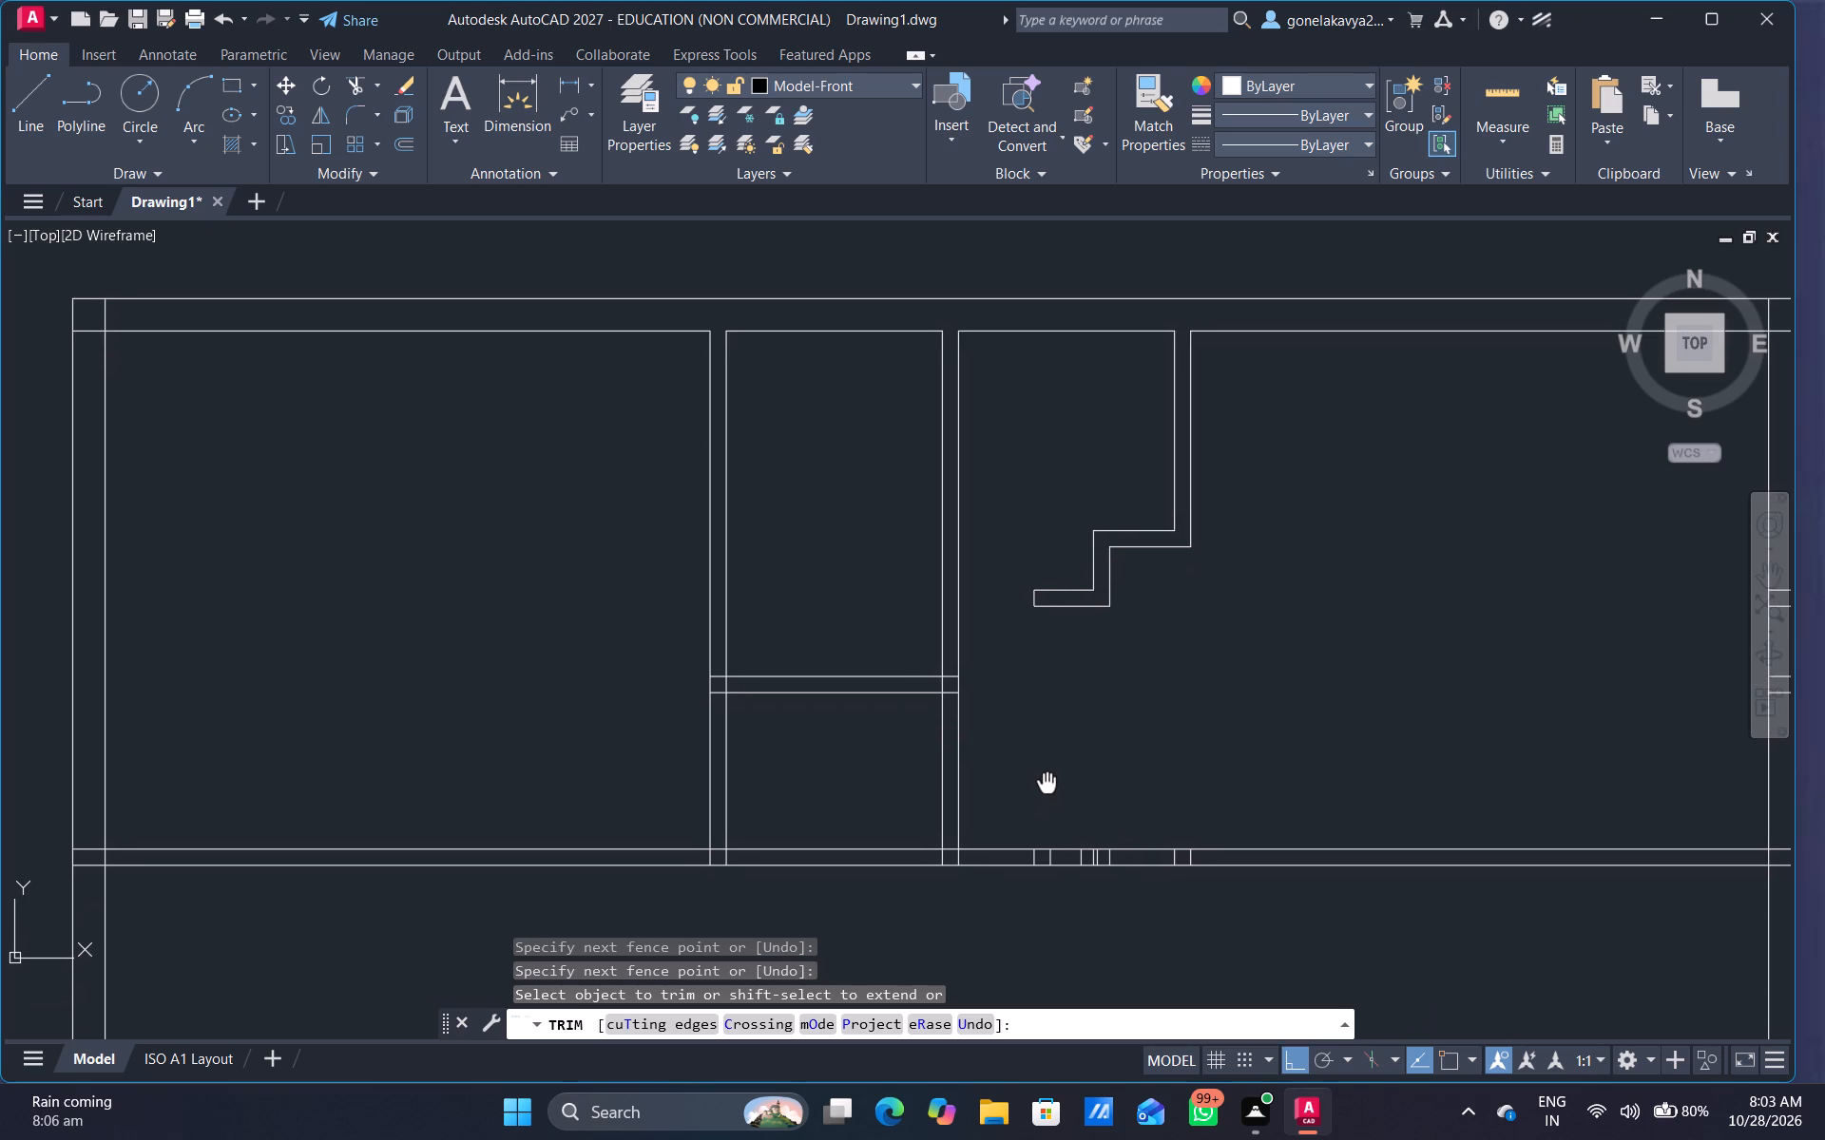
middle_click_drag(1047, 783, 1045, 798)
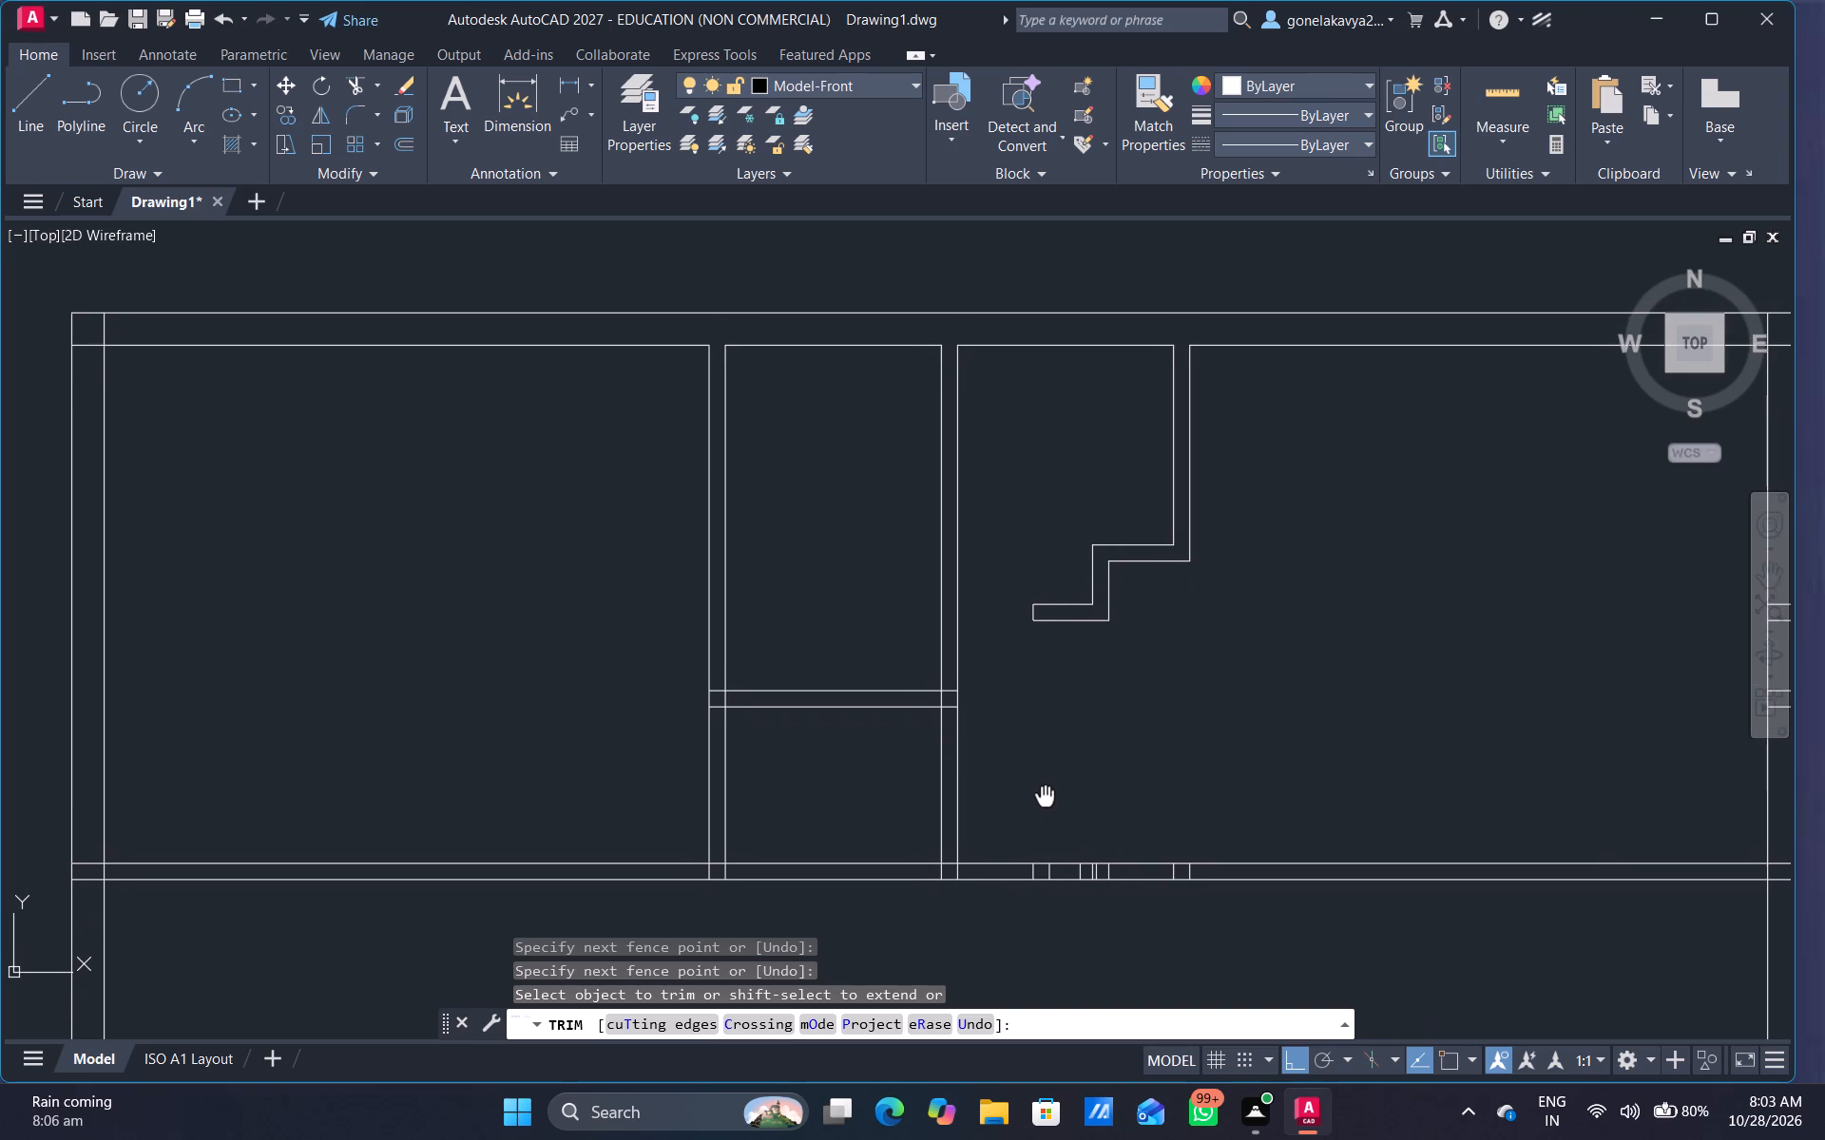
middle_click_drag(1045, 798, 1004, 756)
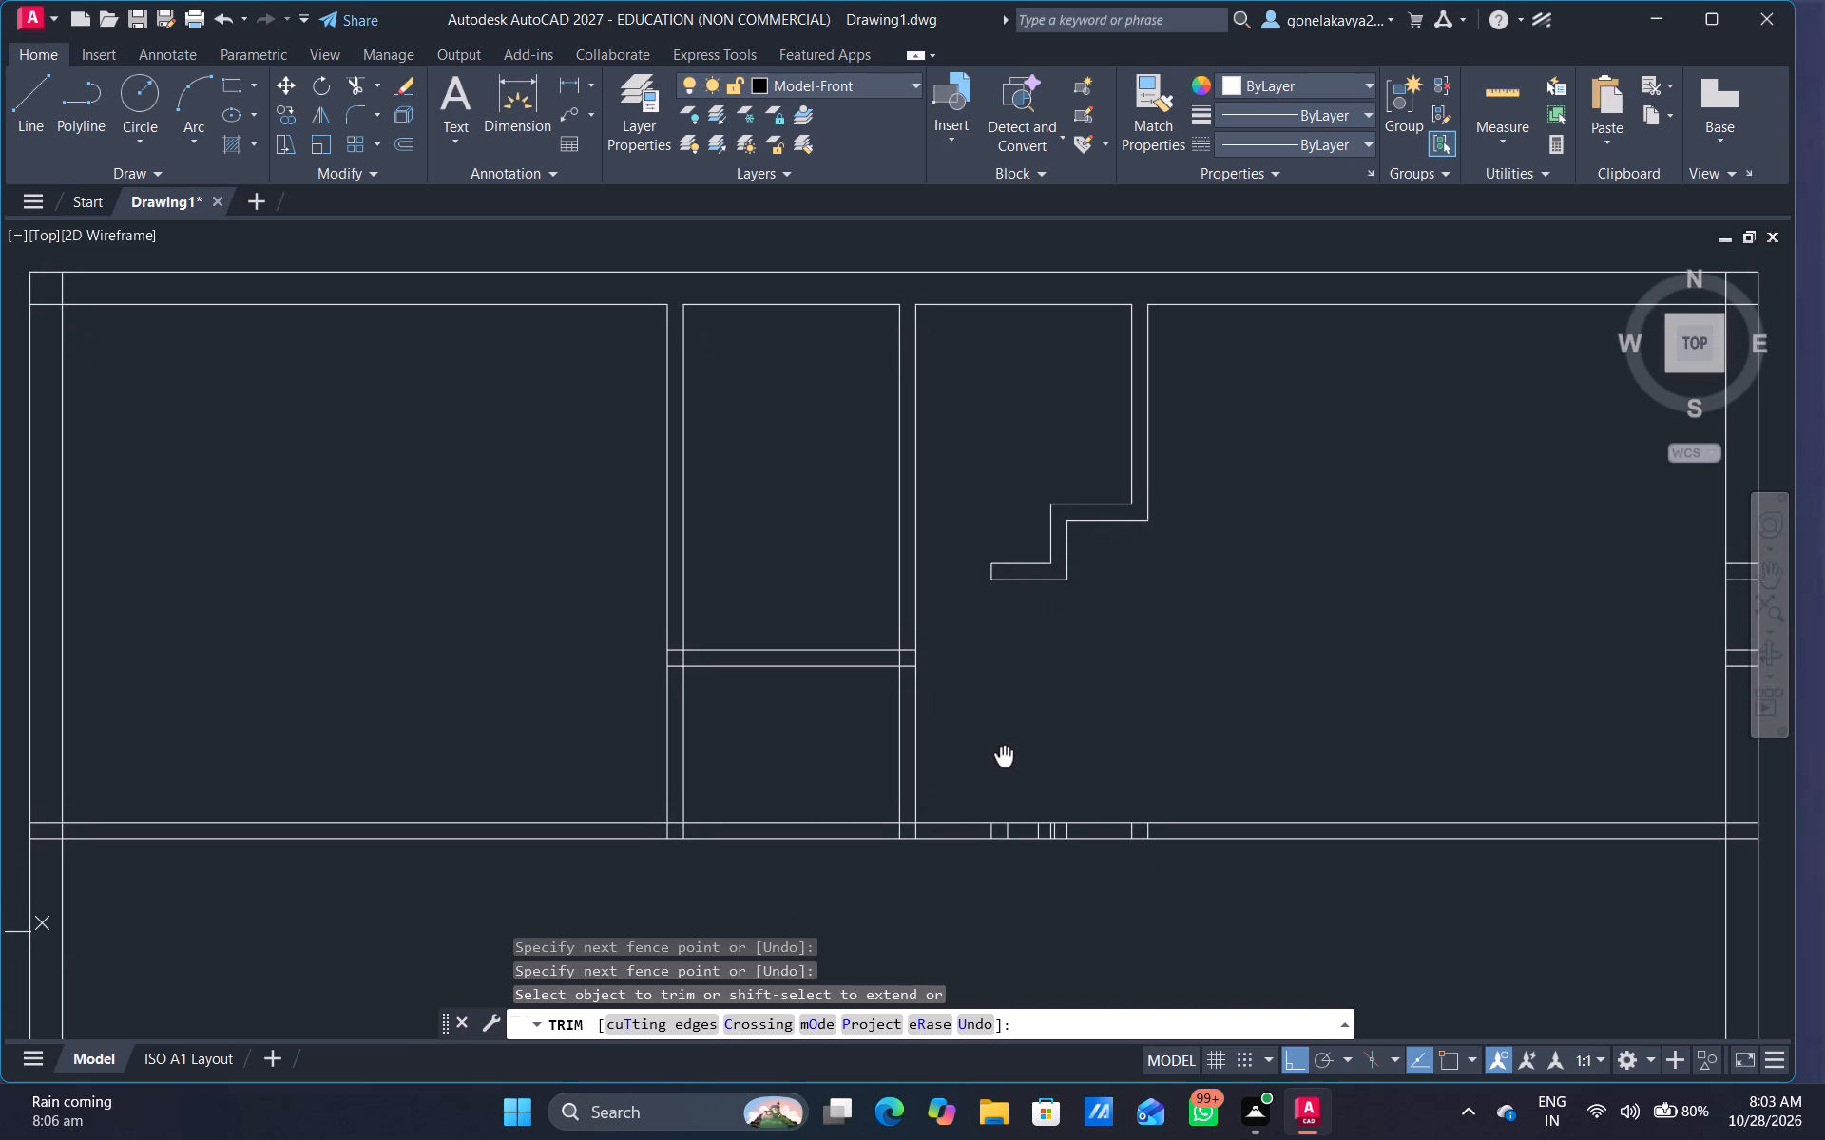
Trim the leftover short vertical stubs inside the long horizontal partition, east of the two western vertical partitions.
middle_click_drag(1004, 756, 995, 734)
scroll(951, 808, "up", 2)
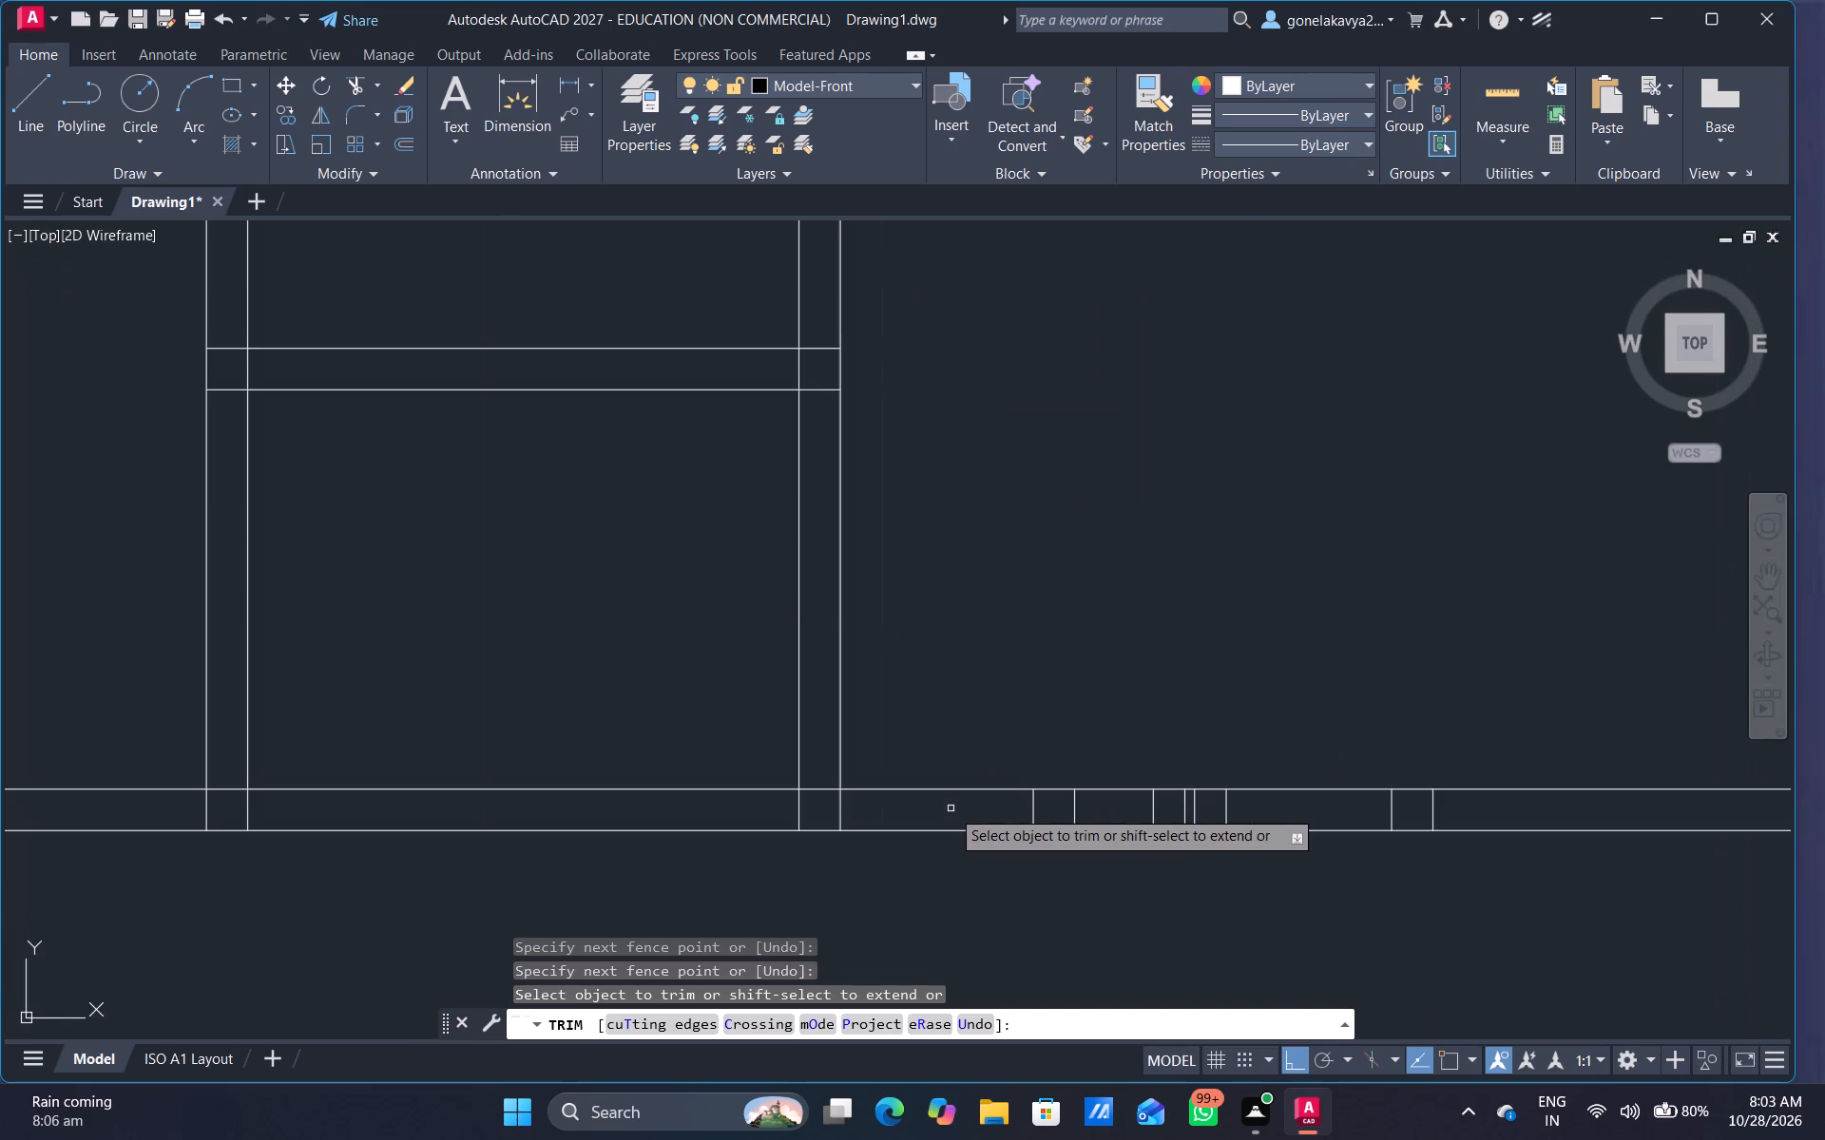
scroll(951, 810, "up", 2)
left_click_drag(953, 818, 1488, 830)
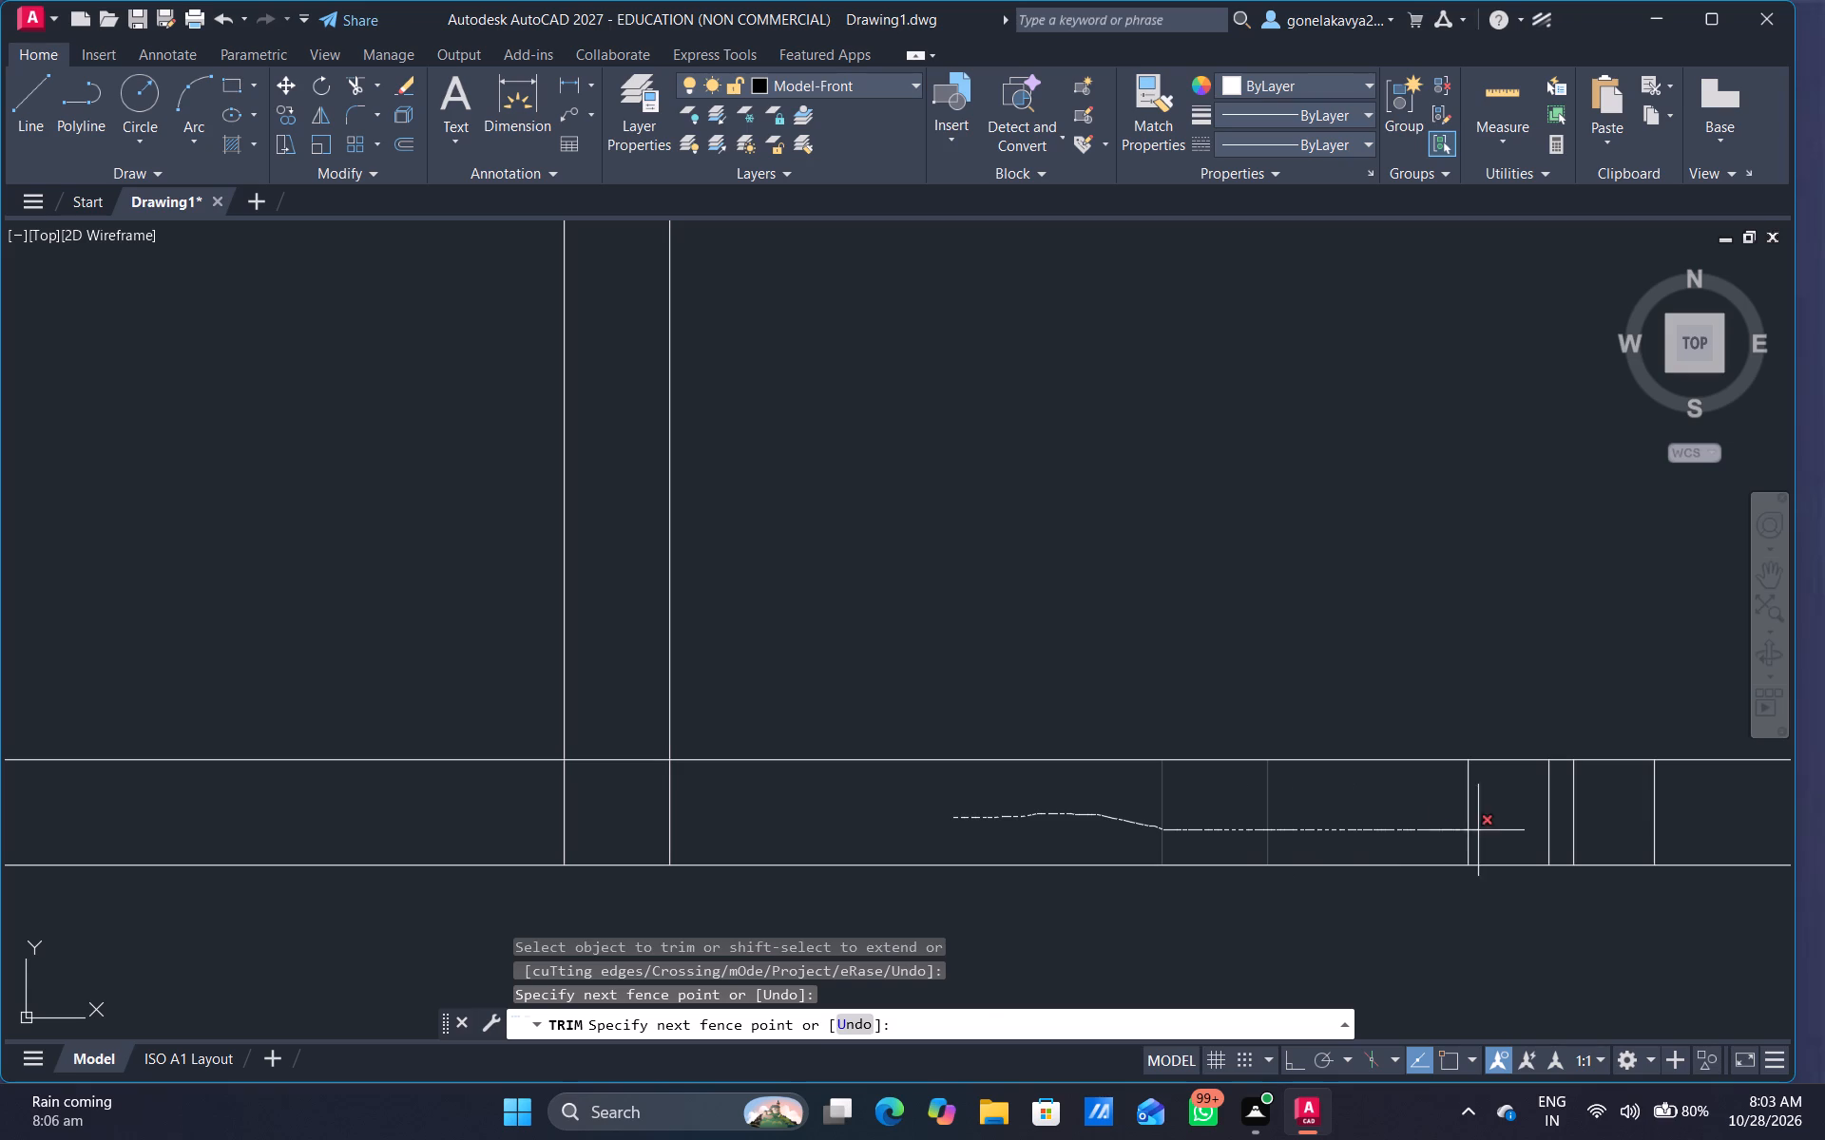
left_click_drag(1488, 830, 1687, 823)
scroll(1217, 719, "down", 4)
middle_click_drag(1290, 646, 894, 596)
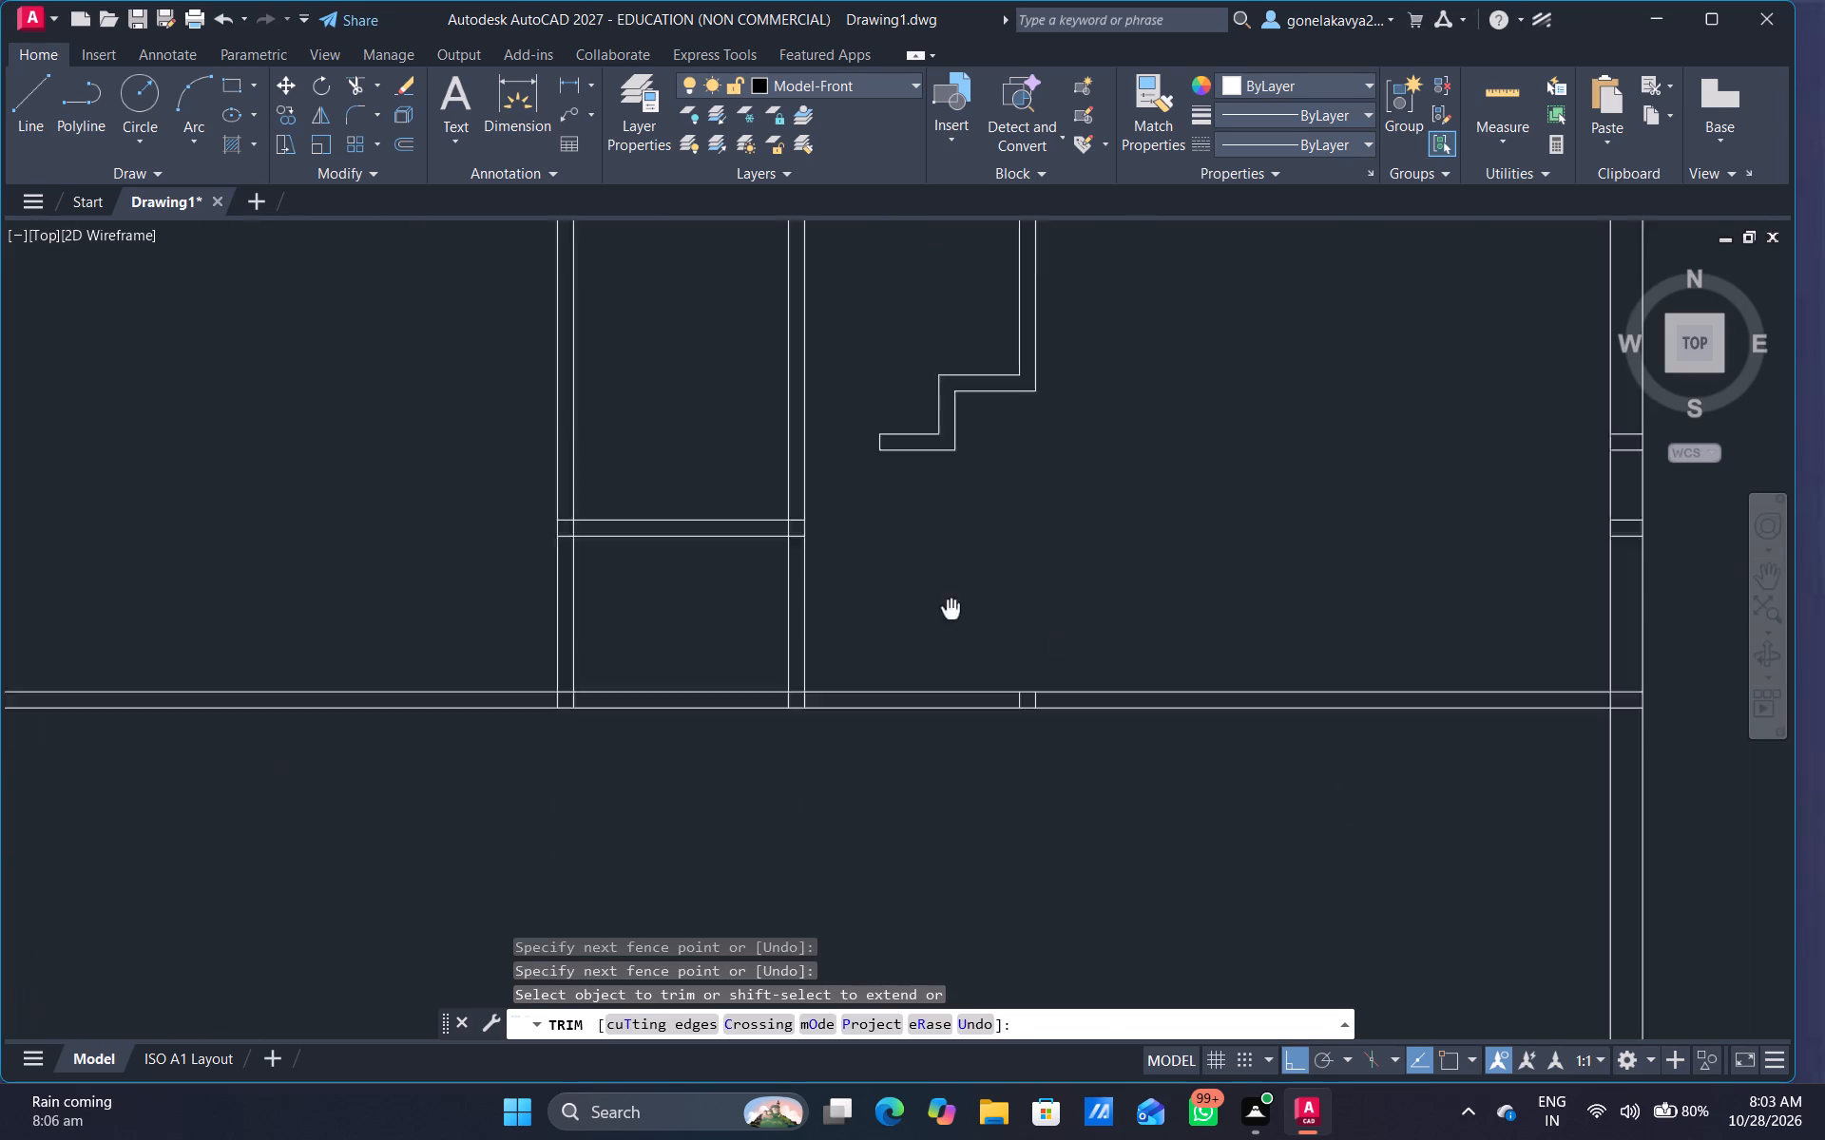
middle_click_drag(894, 596, 785, 704)
scroll(761, 817, "up", 3)
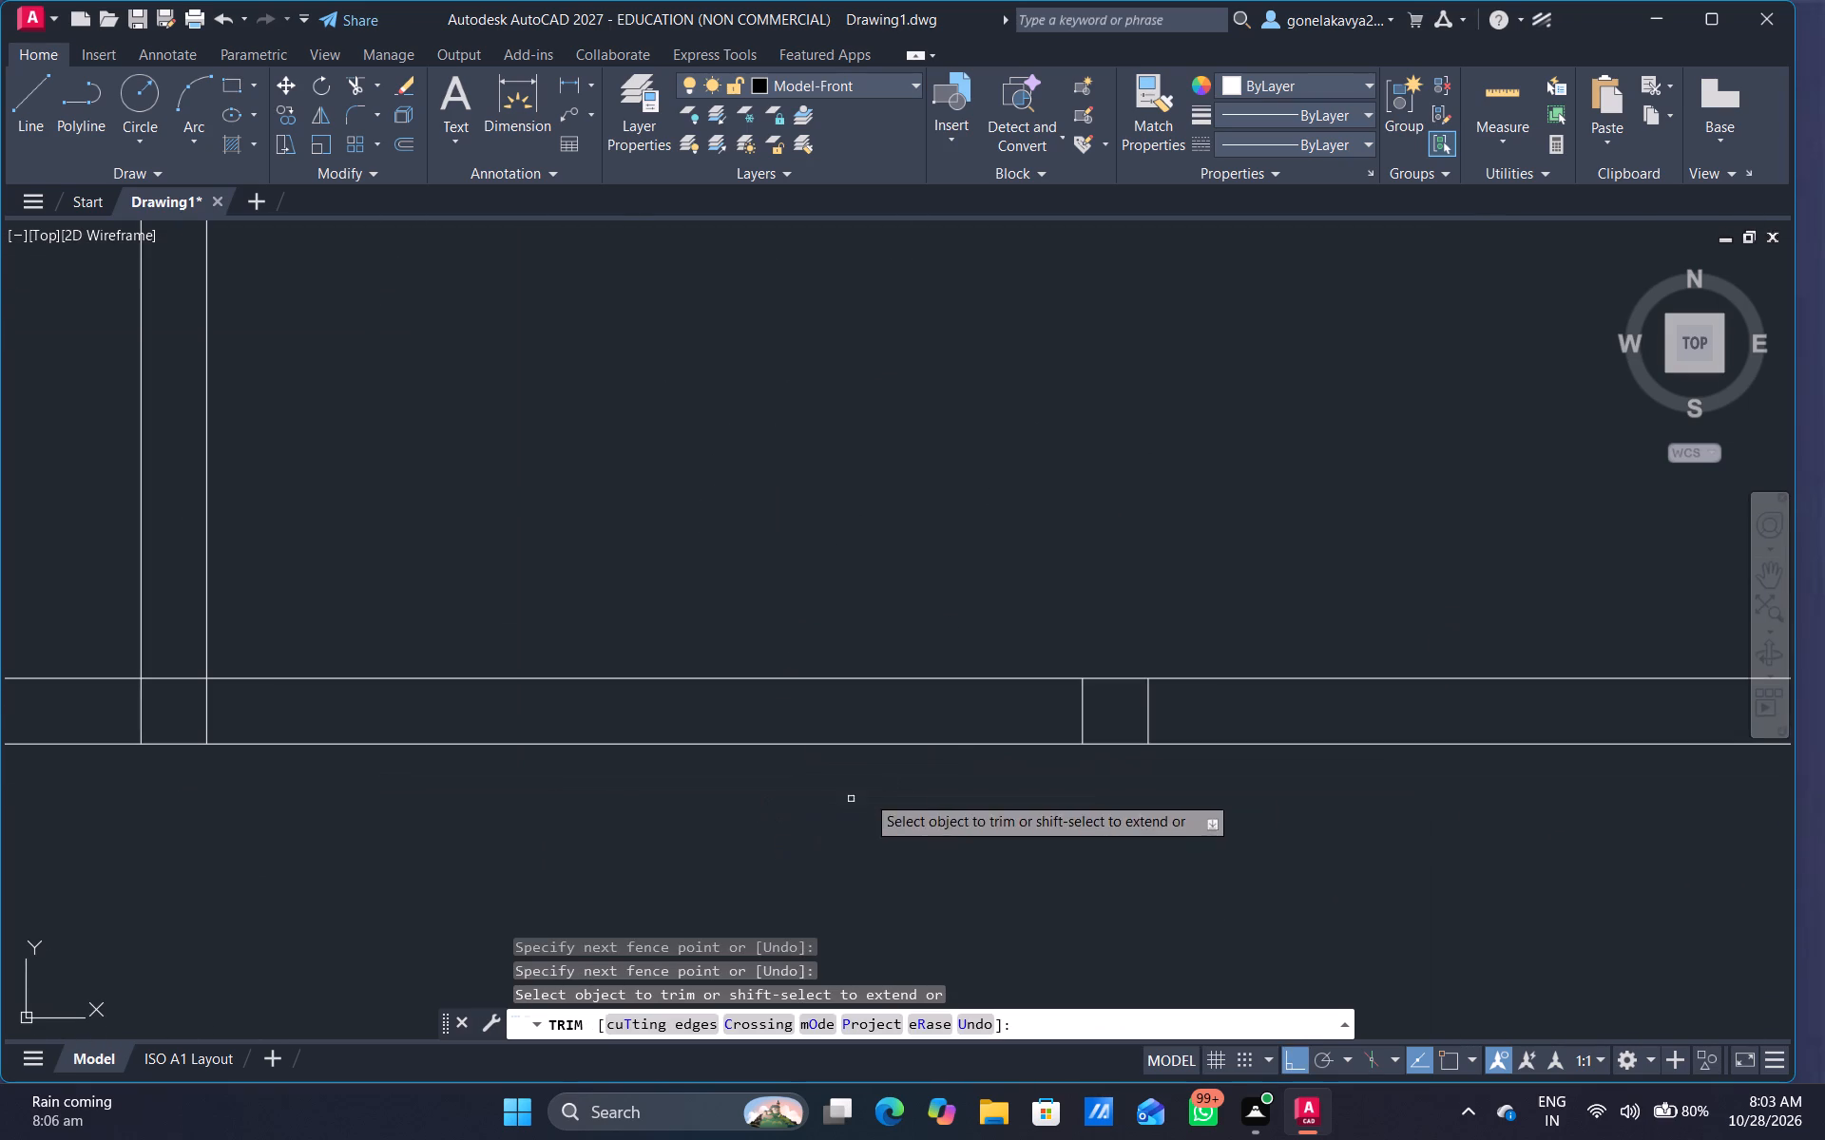
left_click_drag(1052, 717, 1239, 740)
scroll(1278, 809, "down", 4)
Open the junction of the long horizontal partition with the east outer wall and trim the line ends inside that wall.
middle_click_drag(1354, 877, 736, 853)
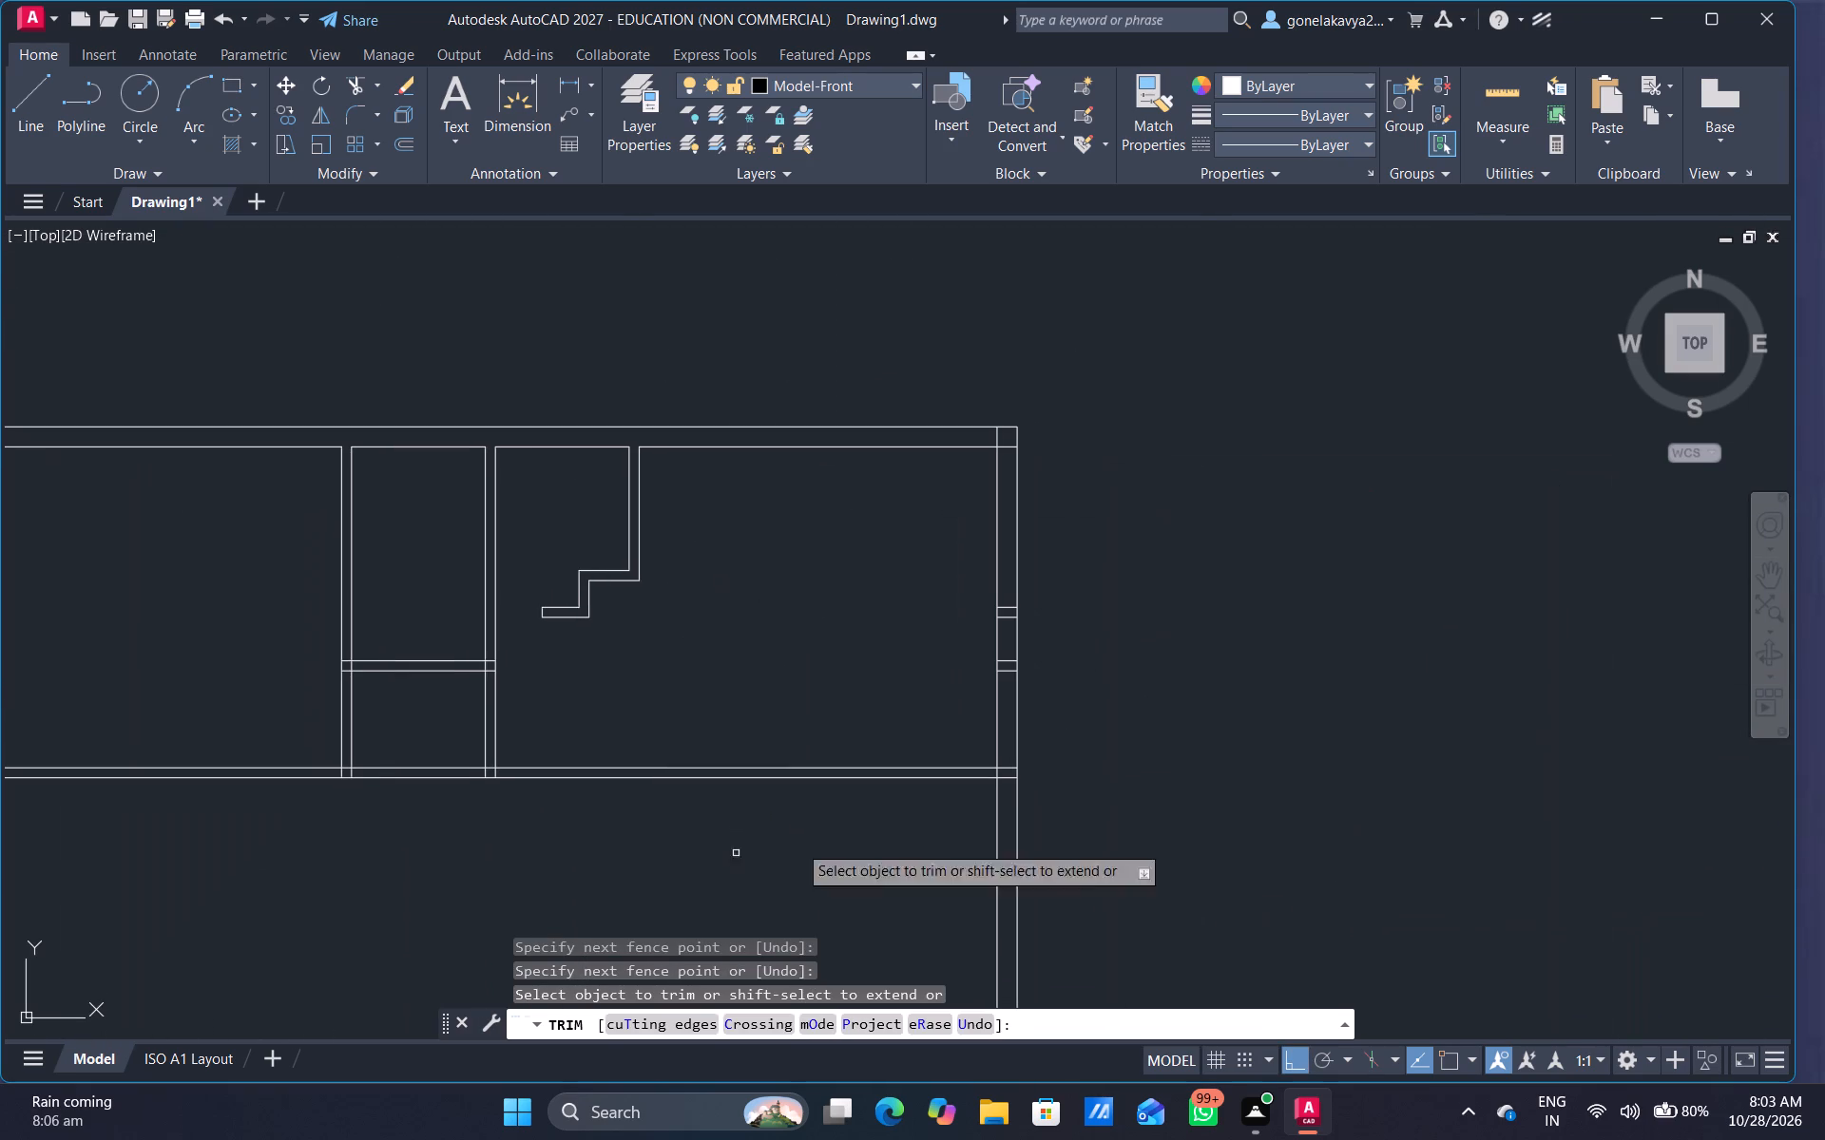
scroll(951, 761, "up", 4)
middle_click_drag(1109, 773, 1033, 541)
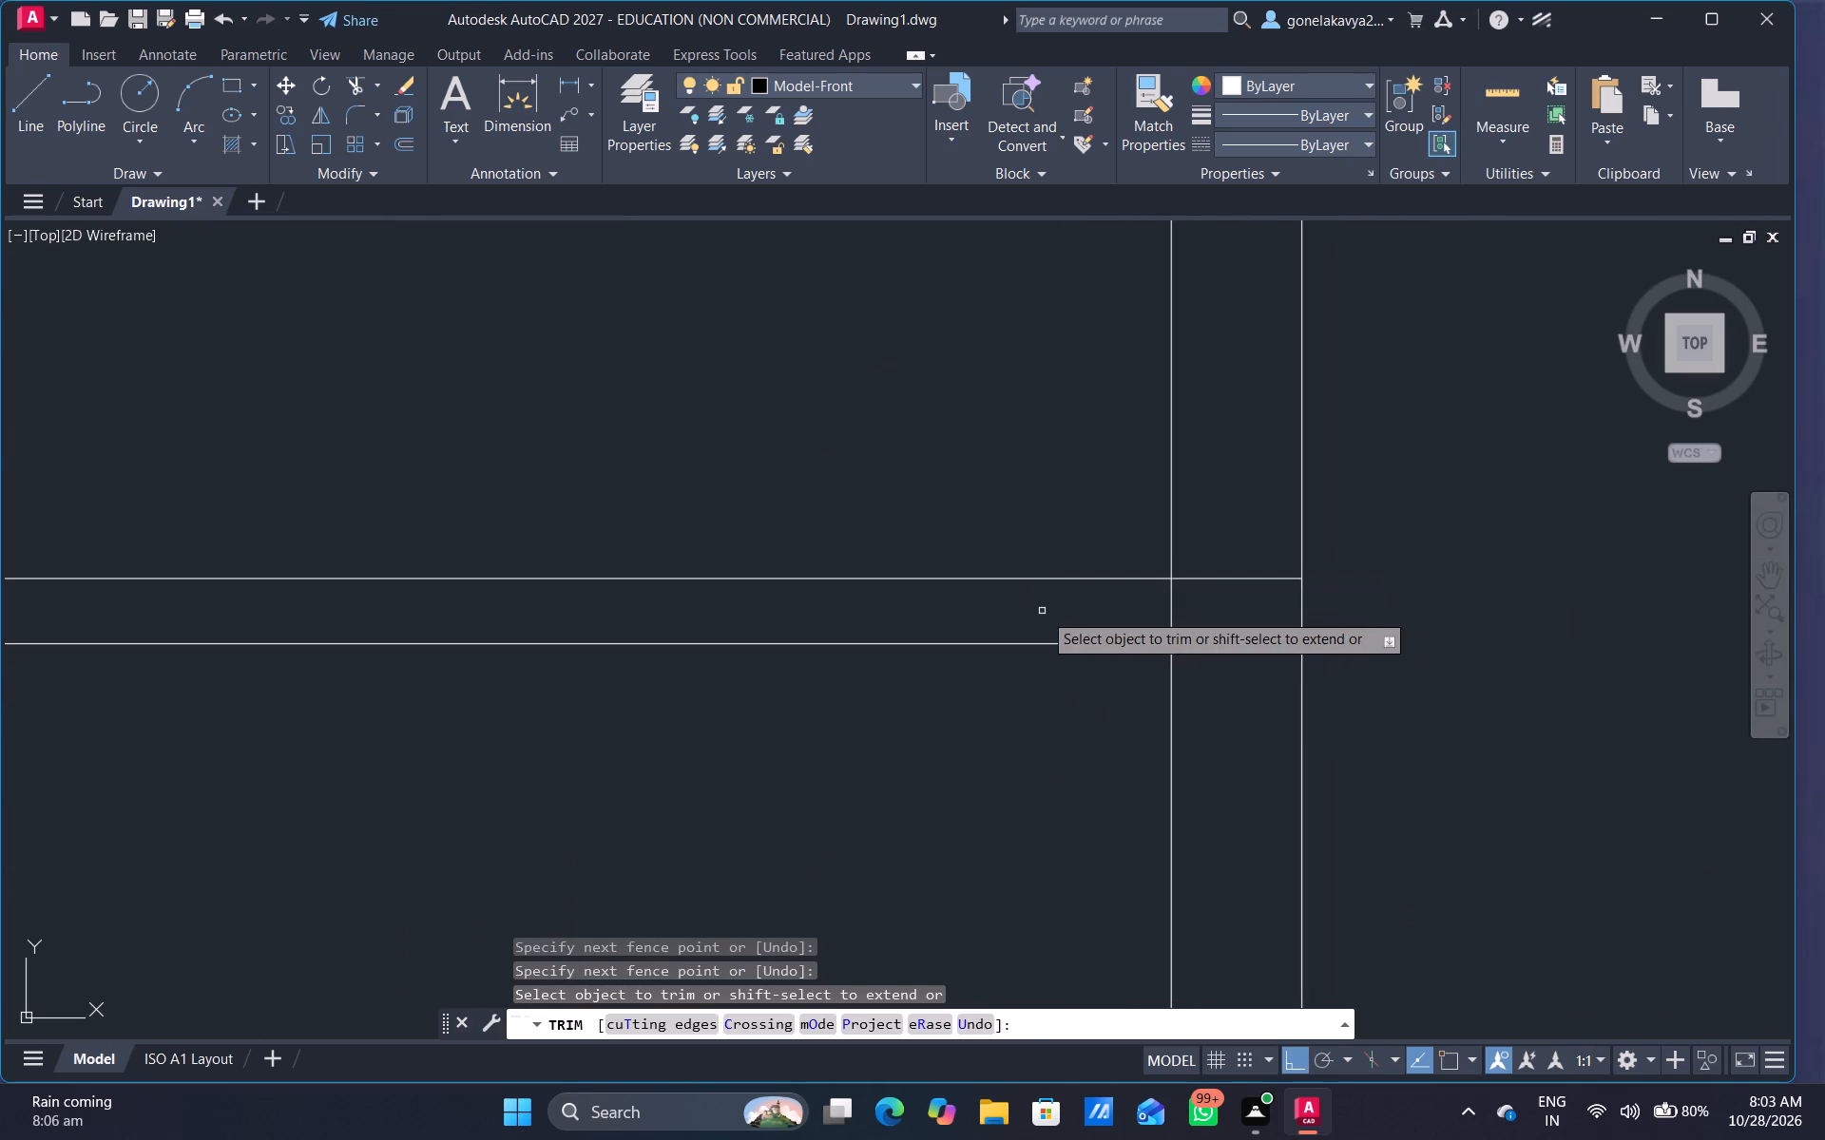
left_click_drag(1089, 611, 1215, 731)
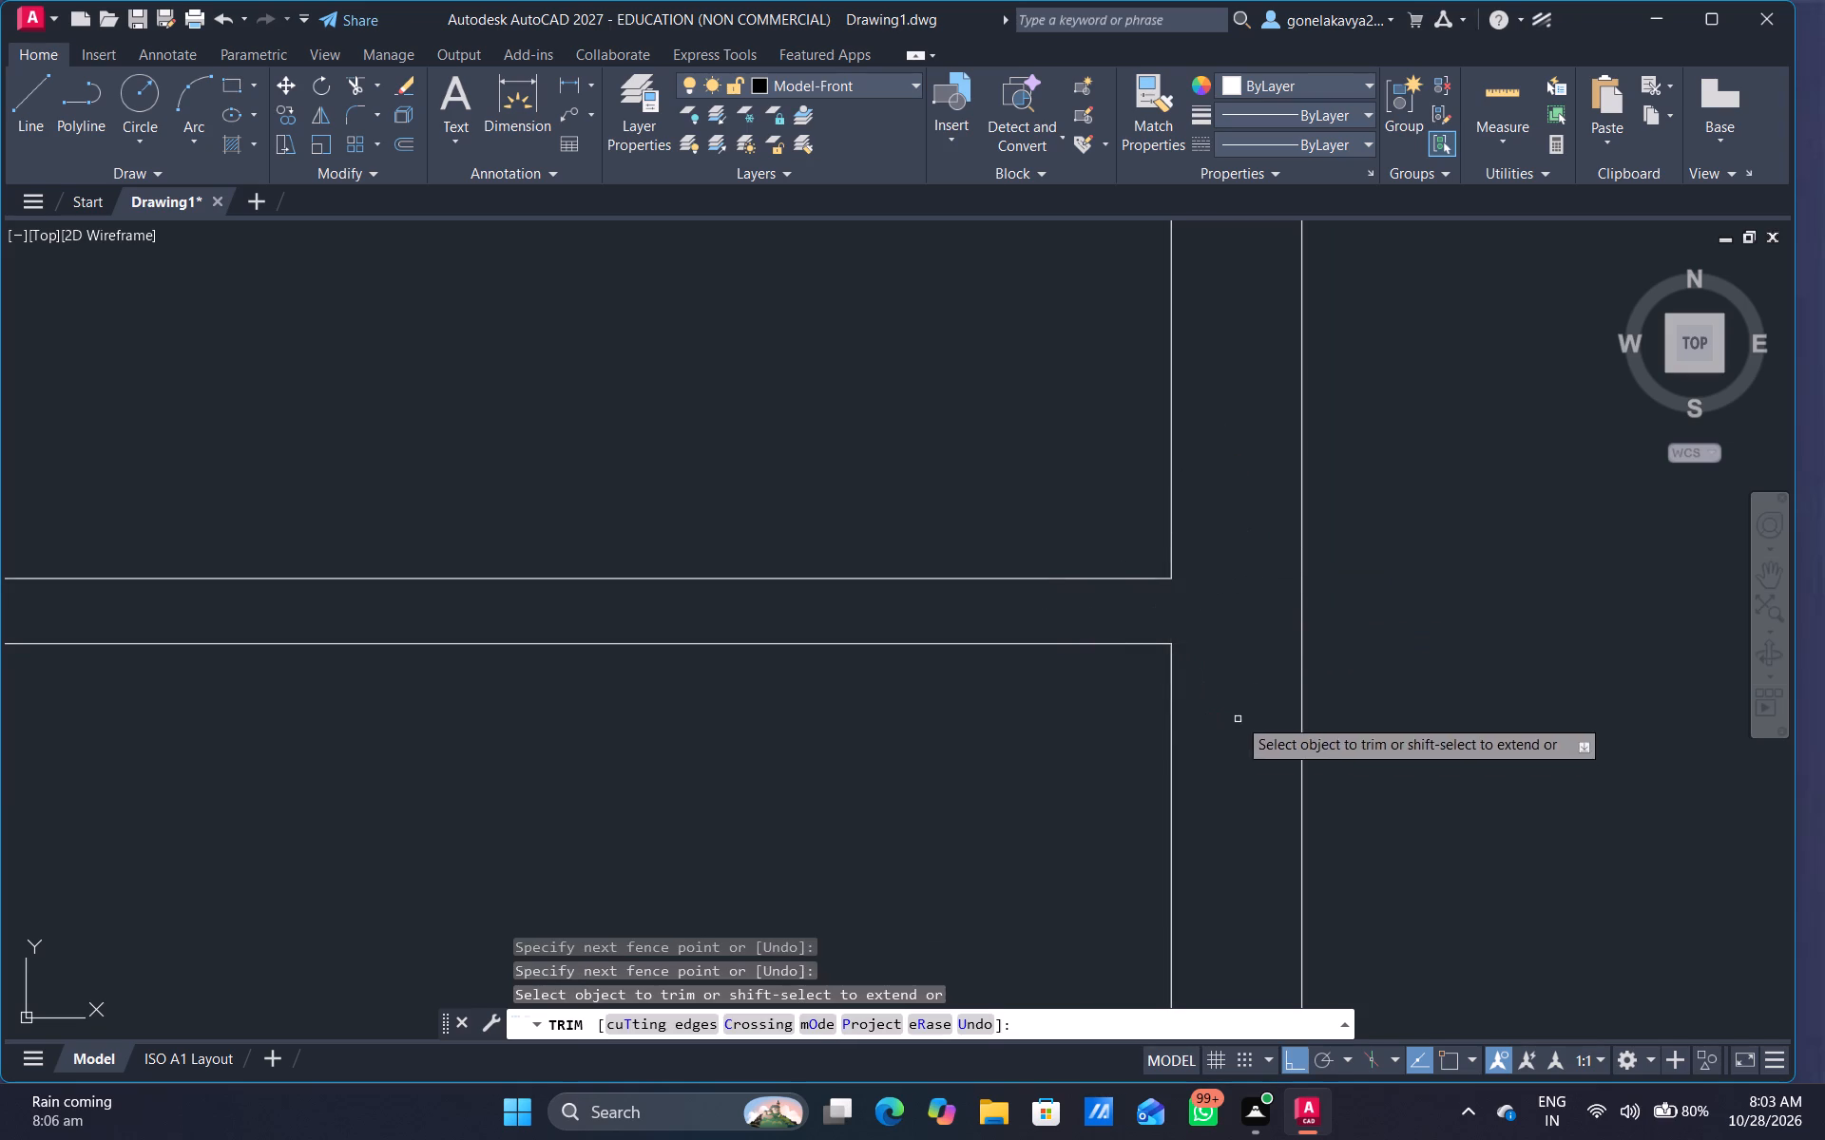
Trim the leftover short horizontal stubs inside the east outer wall, above the long horizontal partition.
scroll(915, 489, "down", 2)
middle_click_drag(917, 453, 948, 768)
scroll(921, 465, "down", 1)
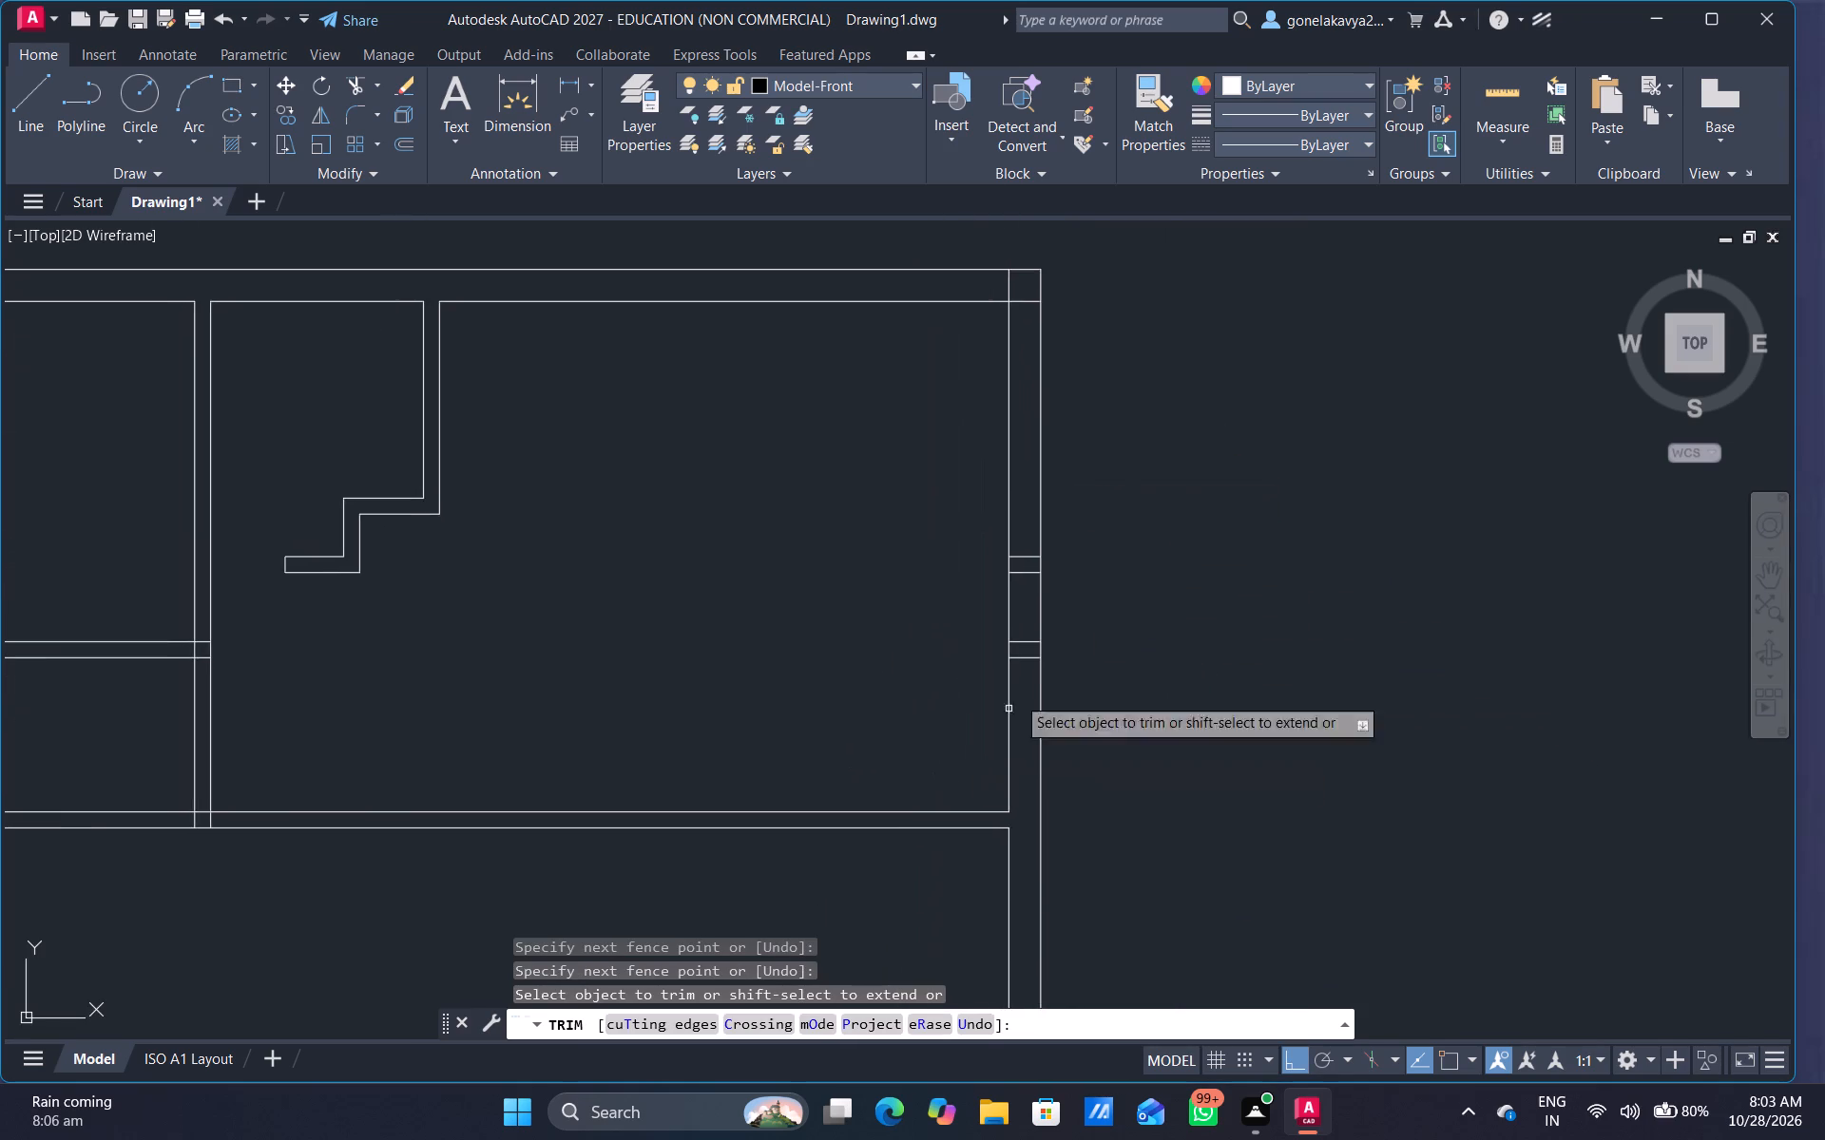
scroll(1031, 620, "up", 5)
left_click_drag(1033, 617, 1009, 968)
scroll(985, 837, "down", 4)
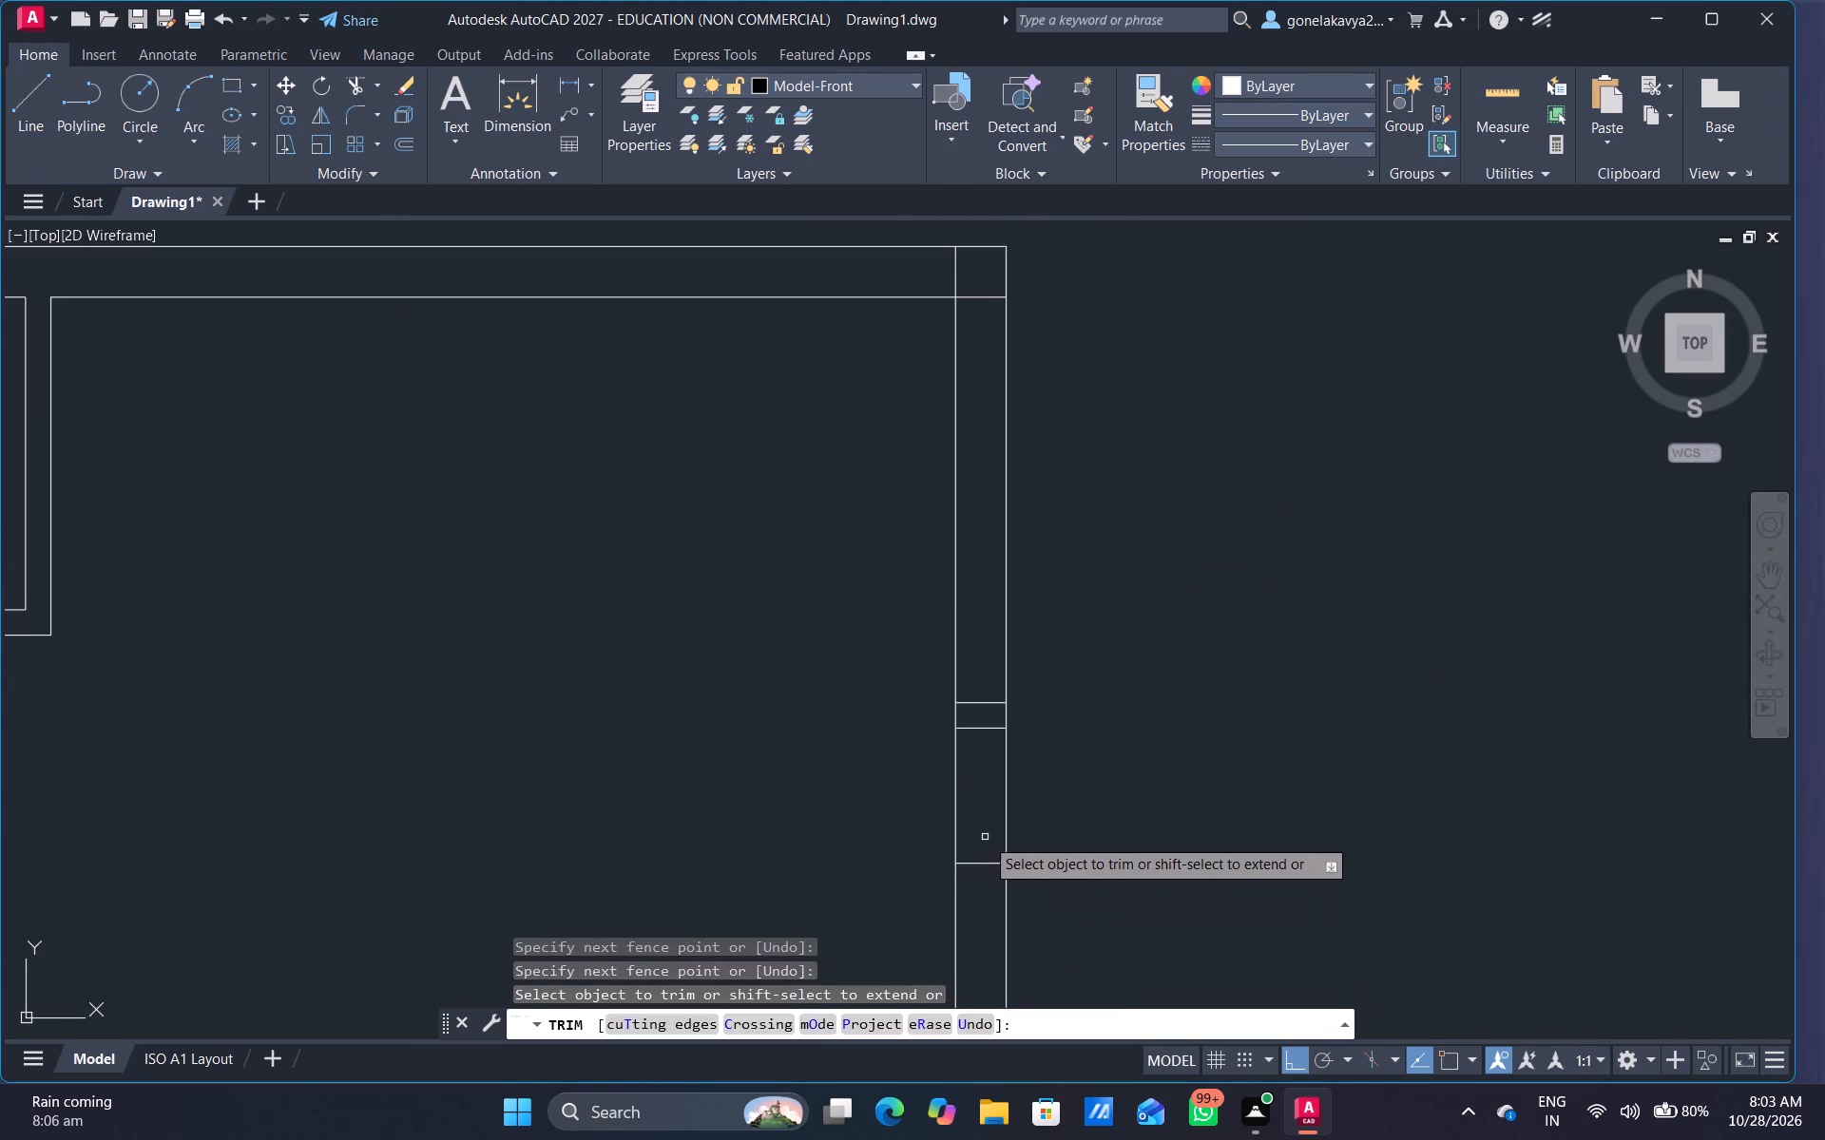
middle_click_drag(985, 837, 1051, 579)
left_click_drag(1051, 579, 1042, 633)
left_click_drag(1043, 507, 1061, 414)
scroll(1044, 445, "down", 4)
scroll(1037, 399, "up", 4)
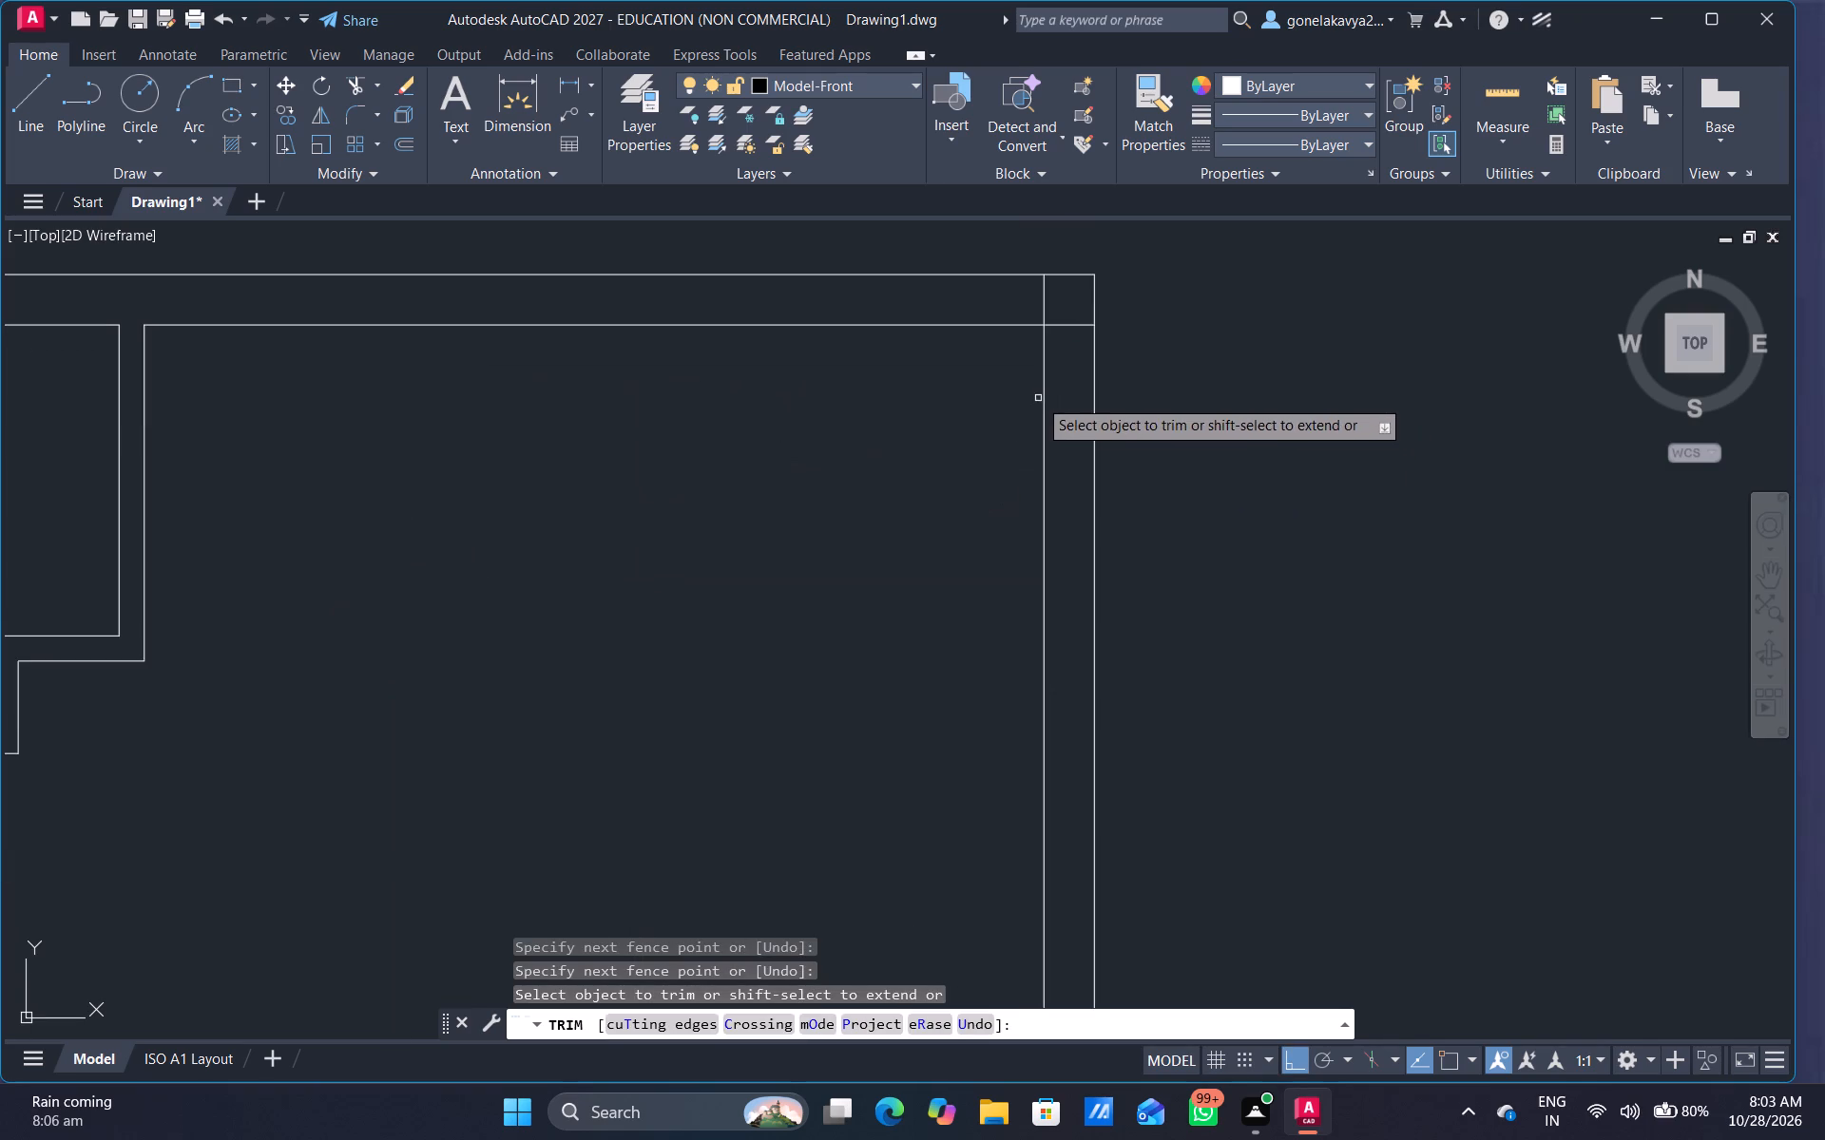
Trim the overlapping inner wall line ends at the outline's northeast corner.
middle_click_drag(1038, 397, 1132, 652)
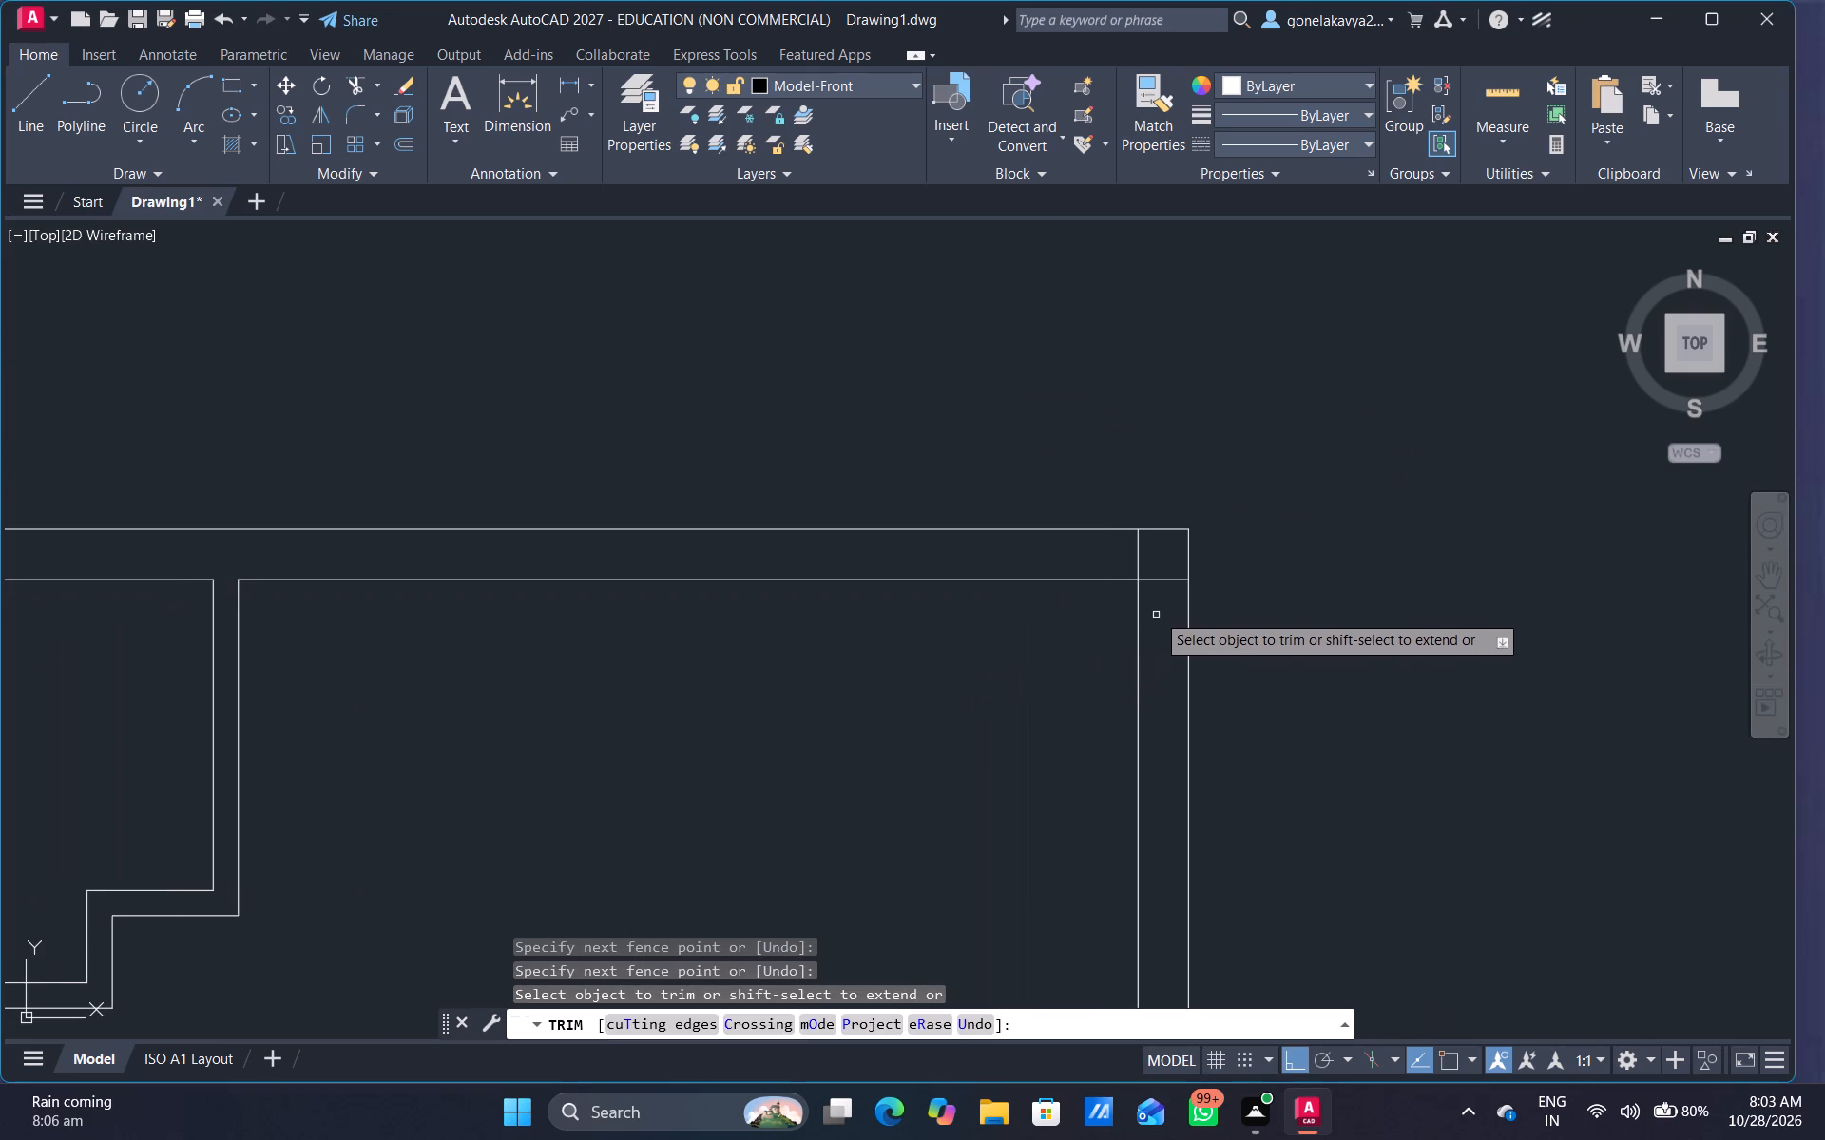
scroll(1165, 590, "up", 4)
left_click_drag(955, 416, 1052, 610)
scroll(1030, 670, "down", 6)
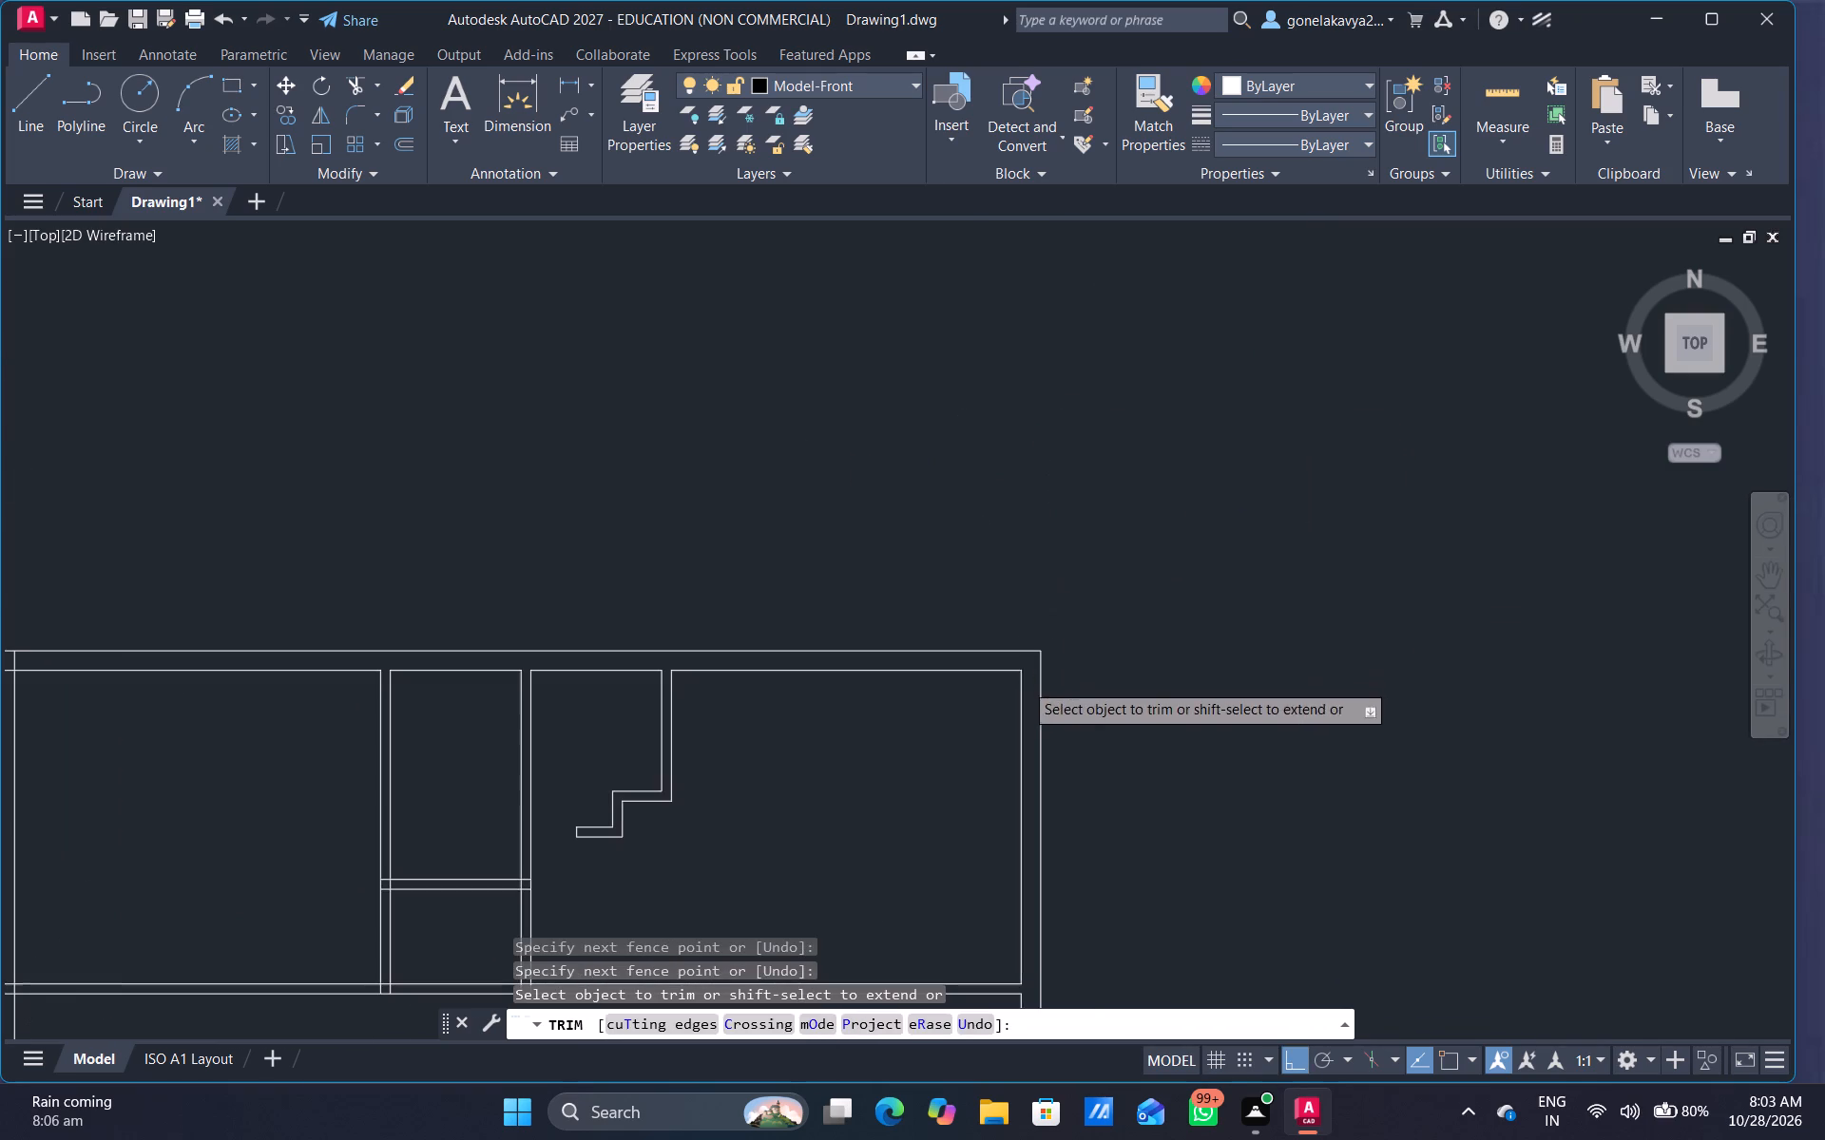
Trim the overlapping inner wall line ends at the outline's northwest corner, undoing the mistaken trim of the outer wall line.
middle_click_drag(913, 747, 1316, 574)
scroll(504, 531, "up", 3)
middle_click_drag(501, 531, 765, 610)
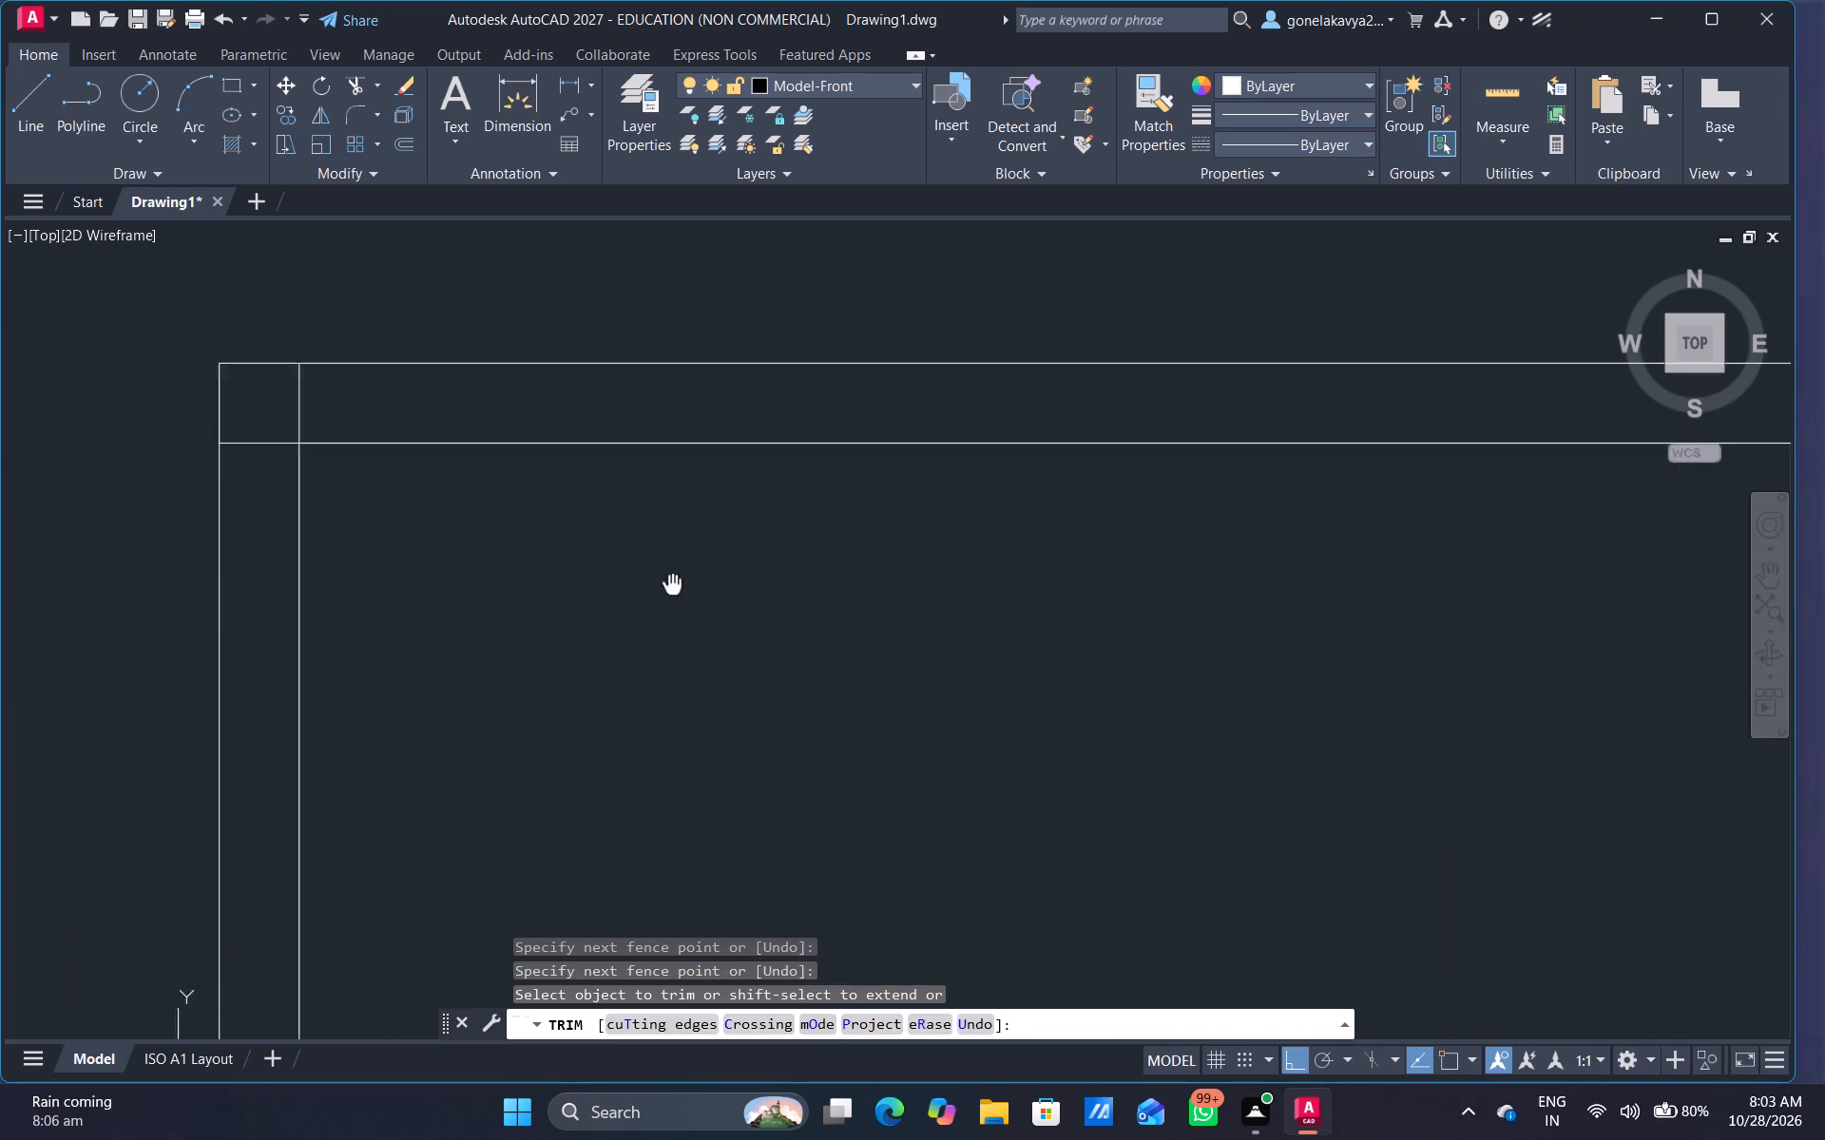
middle_click_drag(765, 610, 983, 690)
left_click_drag(546, 591, 544, 582)
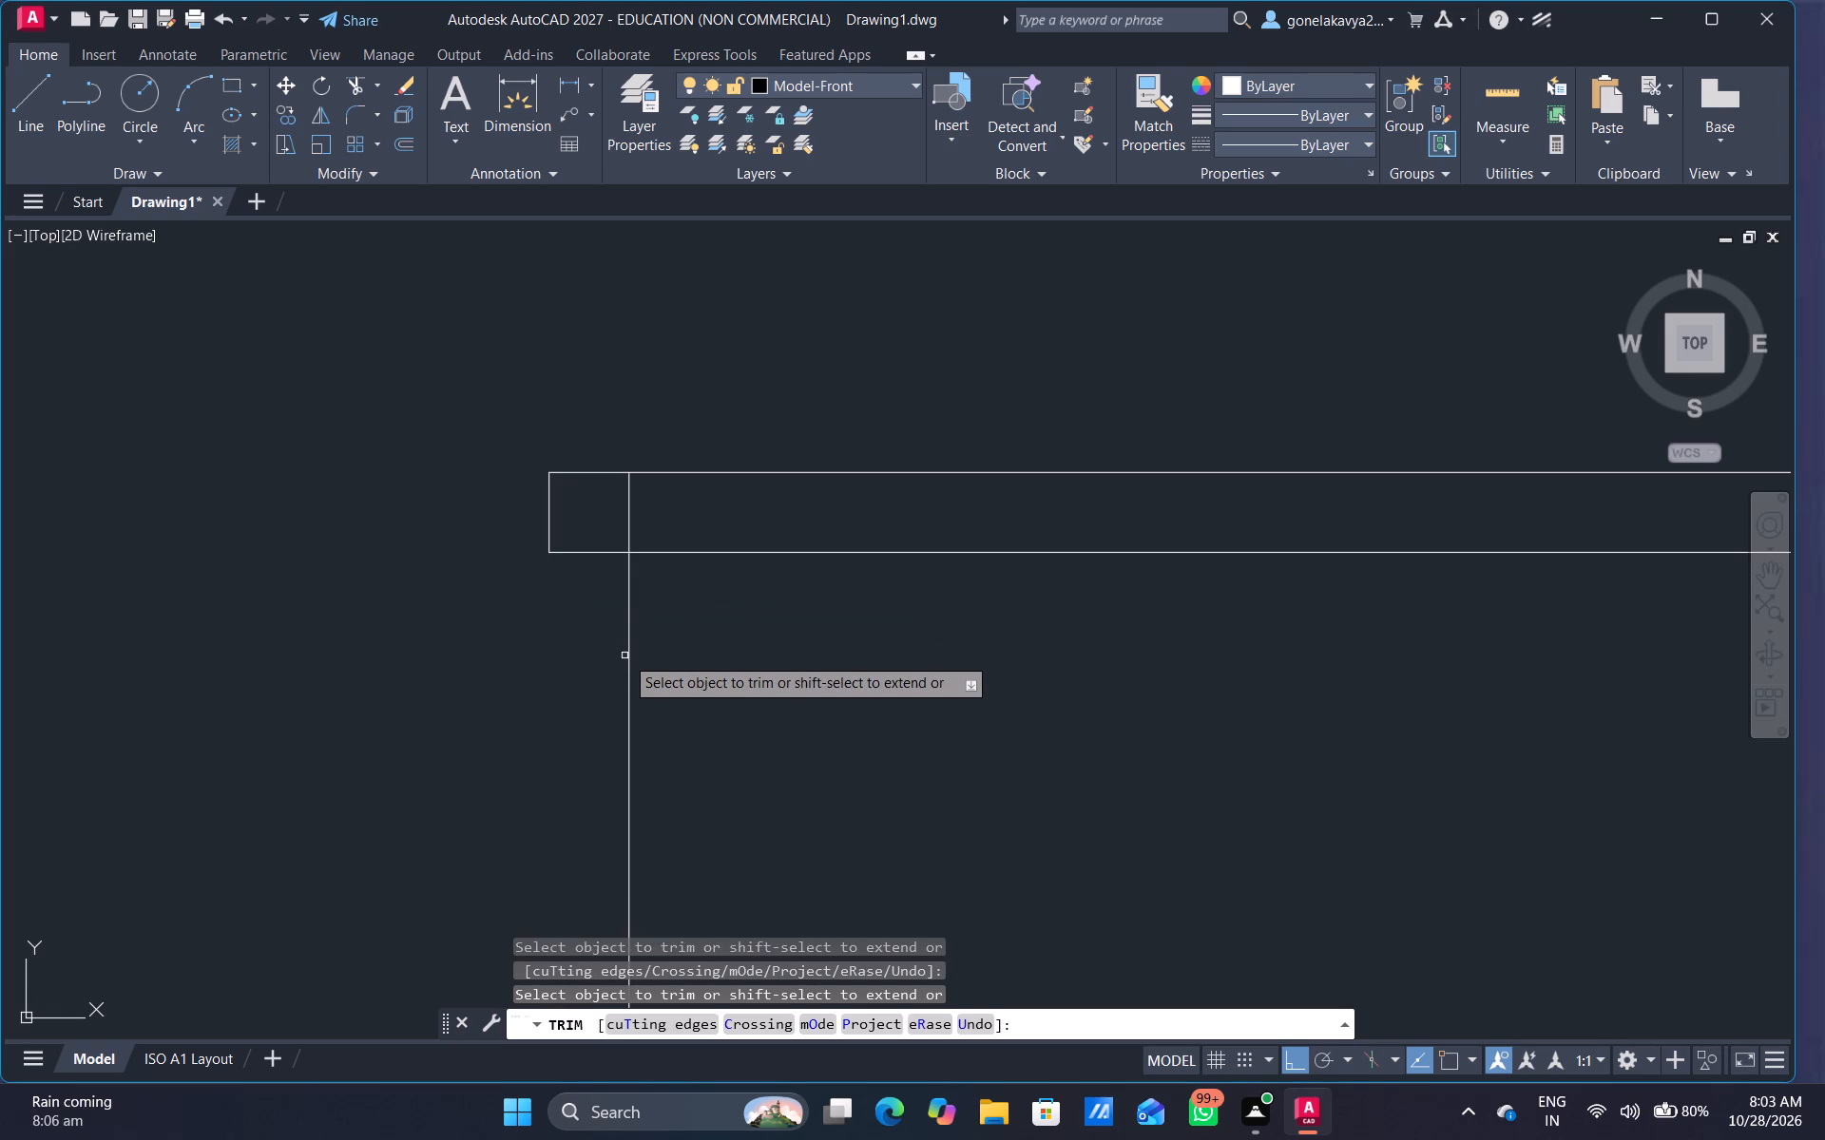
key("ctrl+z")
scroll(624, 659, "down", 5)
middle_click_drag(582, 687, 1824, 602)
scroll(310, 565, "up", 3)
middle_click_drag(312, 565, 872, 718)
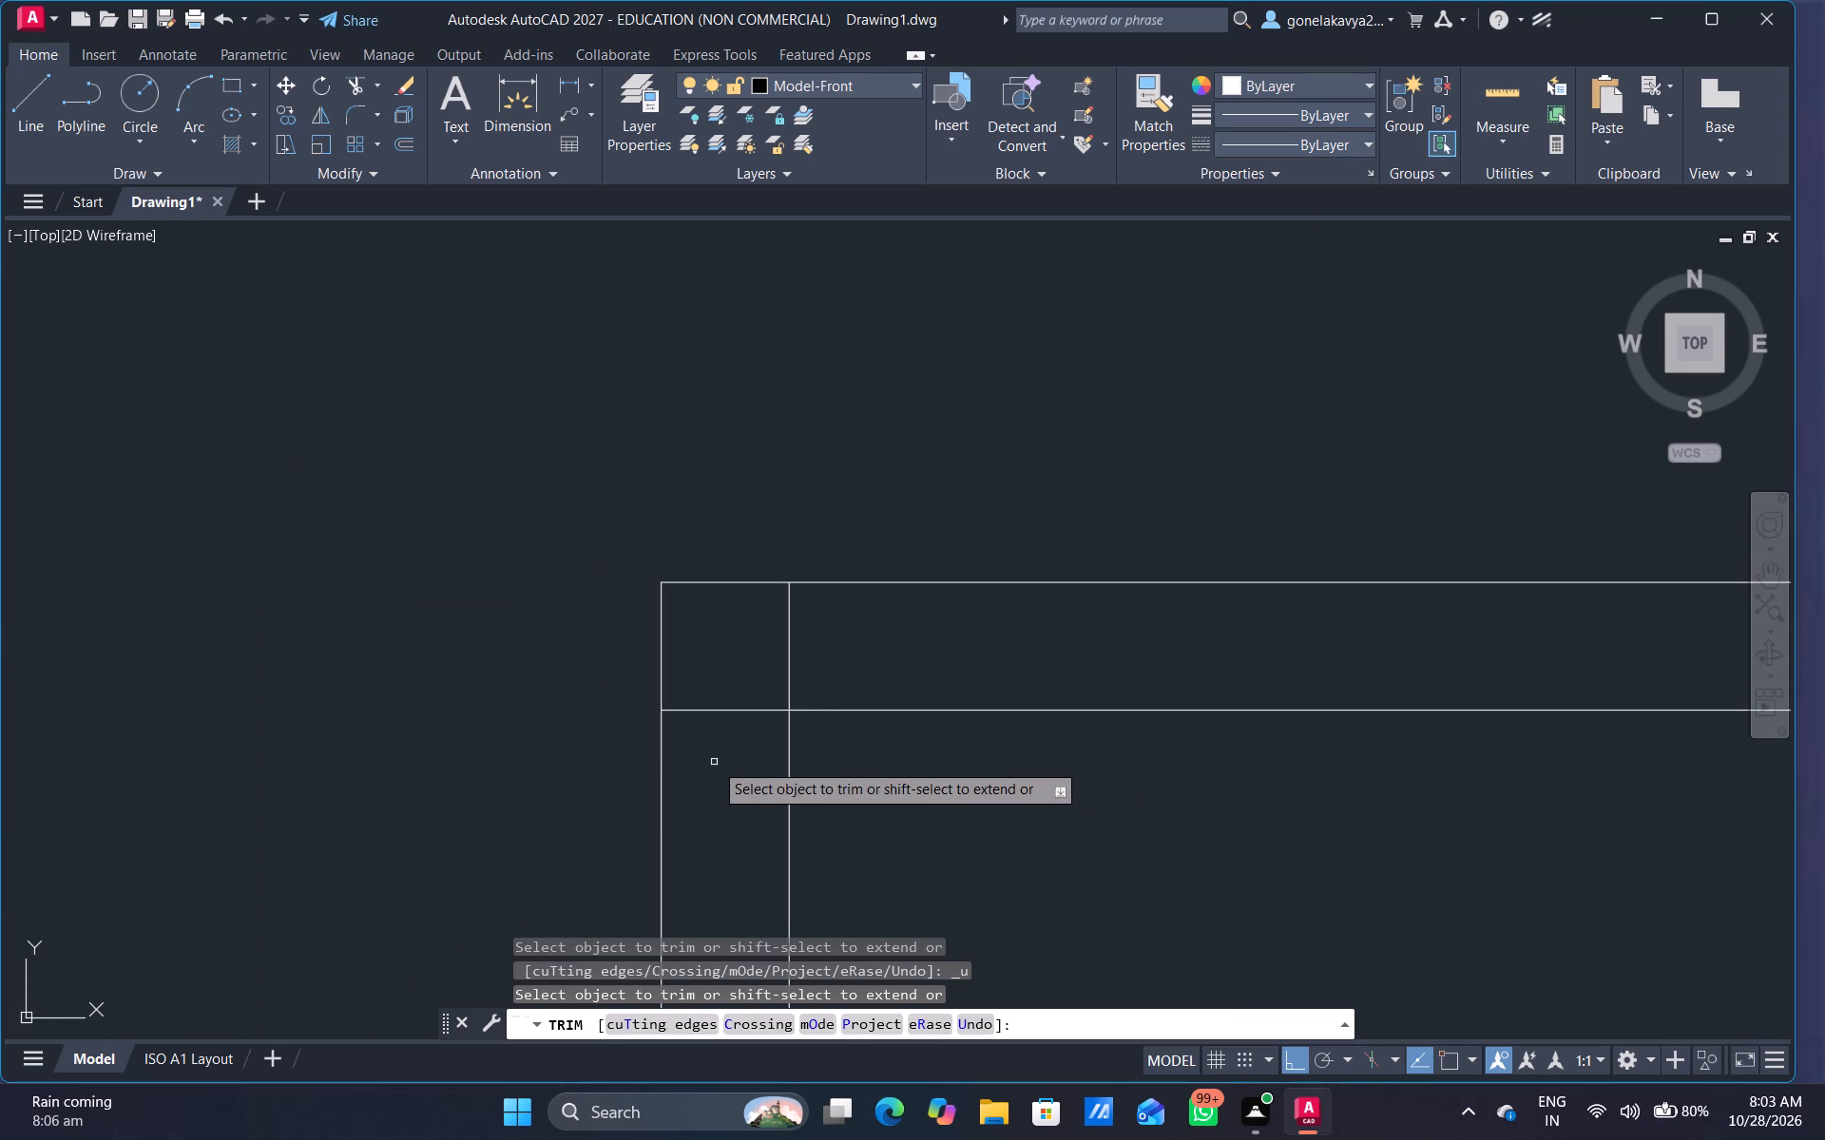
left_click_drag(712, 760, 720, 721)
left_click_drag(751, 669, 800, 655)
left_click_drag(752, 673, 697, 784)
scroll(911, 829, "down", 4)
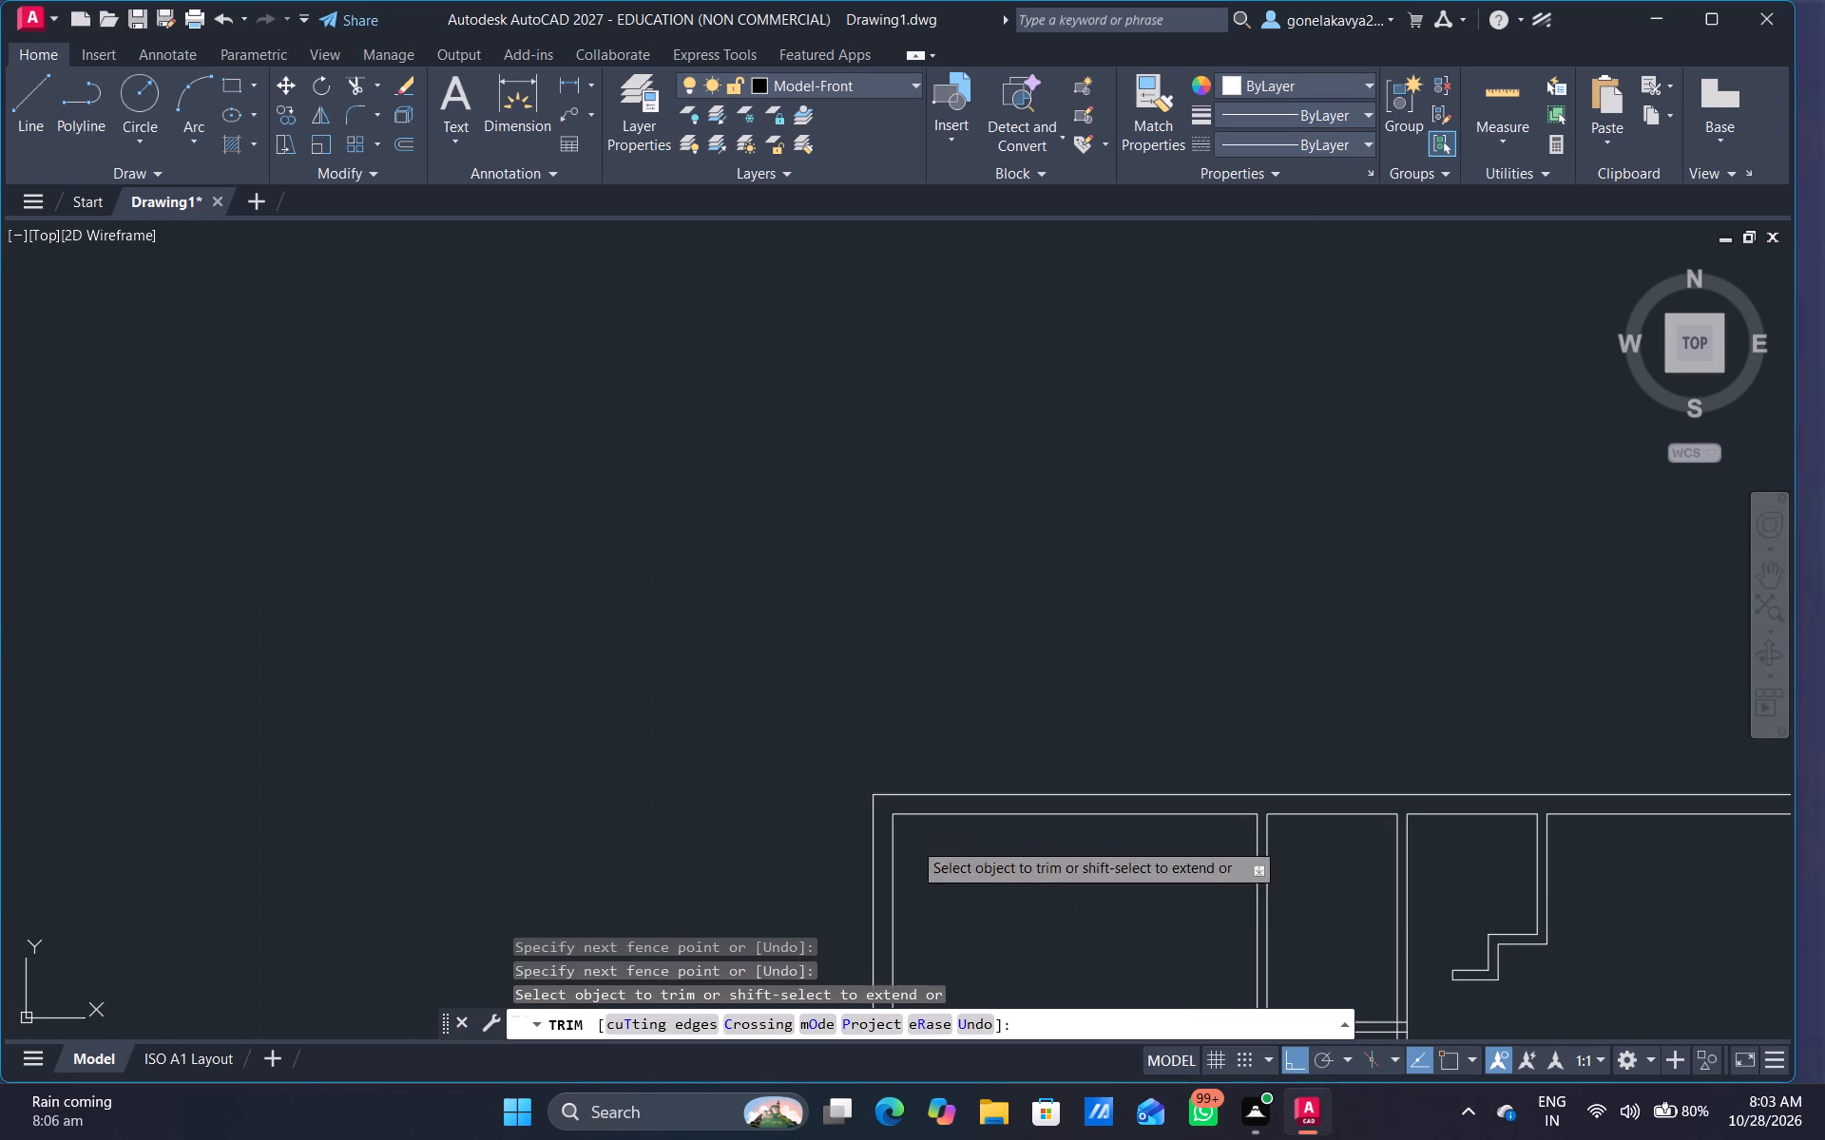
Offset the east line of the westernmost vertical partition 3" to the east.
middle_click_drag(1048, 918, 891, 531)
scroll(1048, 918, "down", 1)
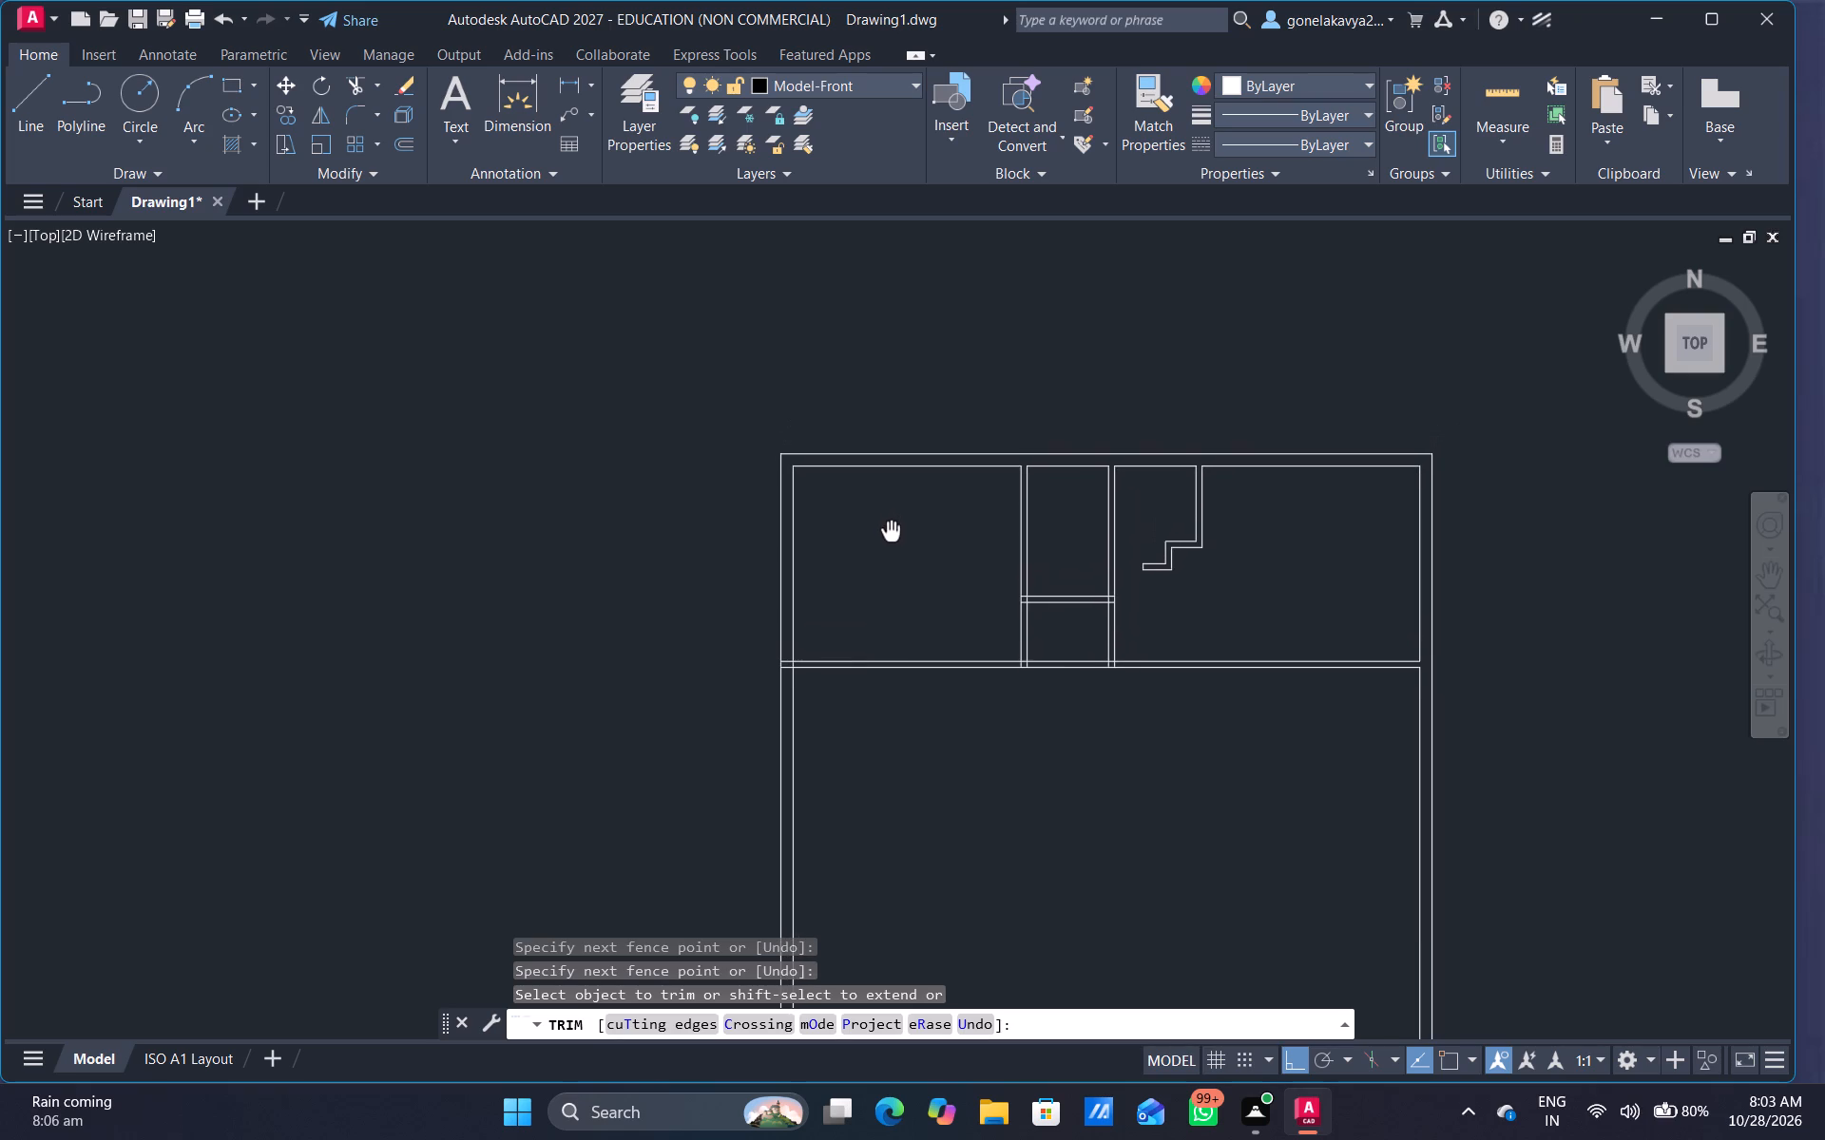
middle_click_drag(891, 531, 891, 533)
scroll(920, 697, "up", 3)
scroll(1043, 714, "down", 1)
middle_click_drag(1044, 715, 990, 724)
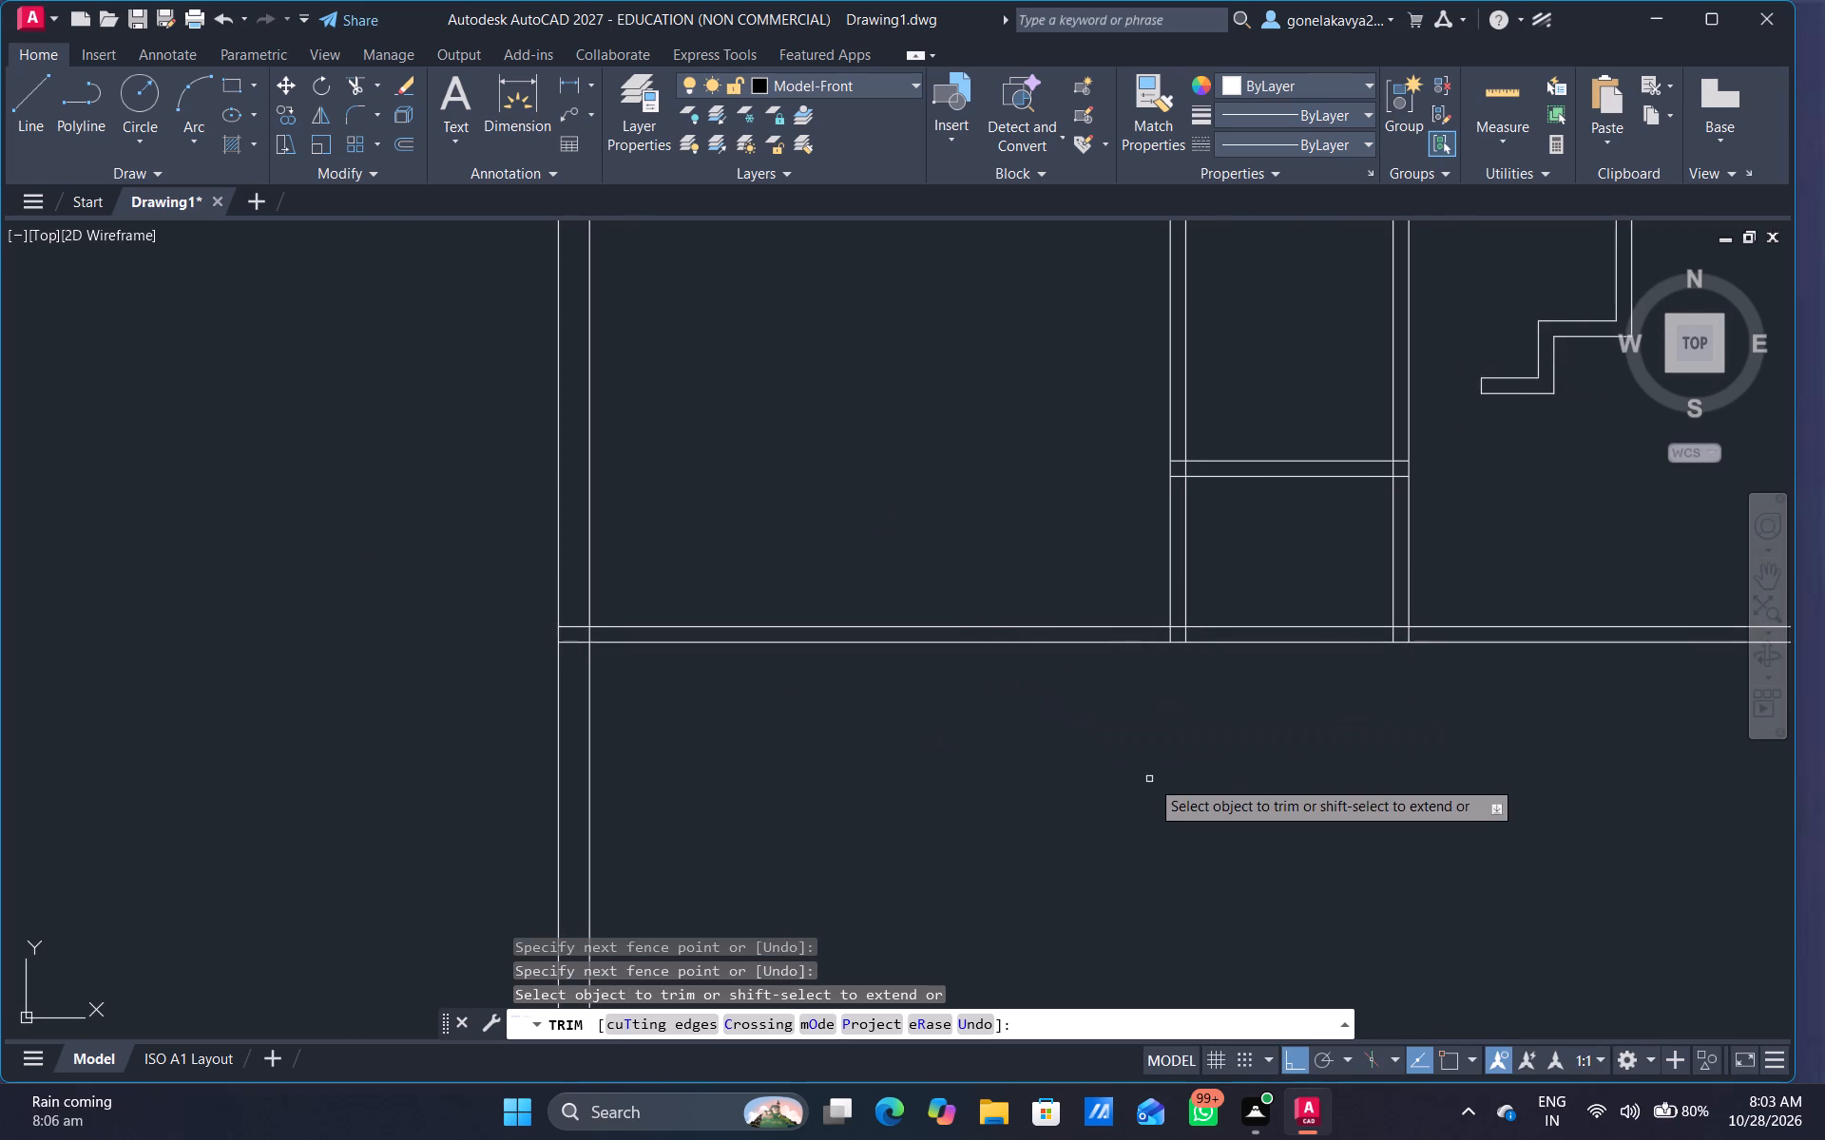
middle_click_drag(1154, 781, 679, 1009)
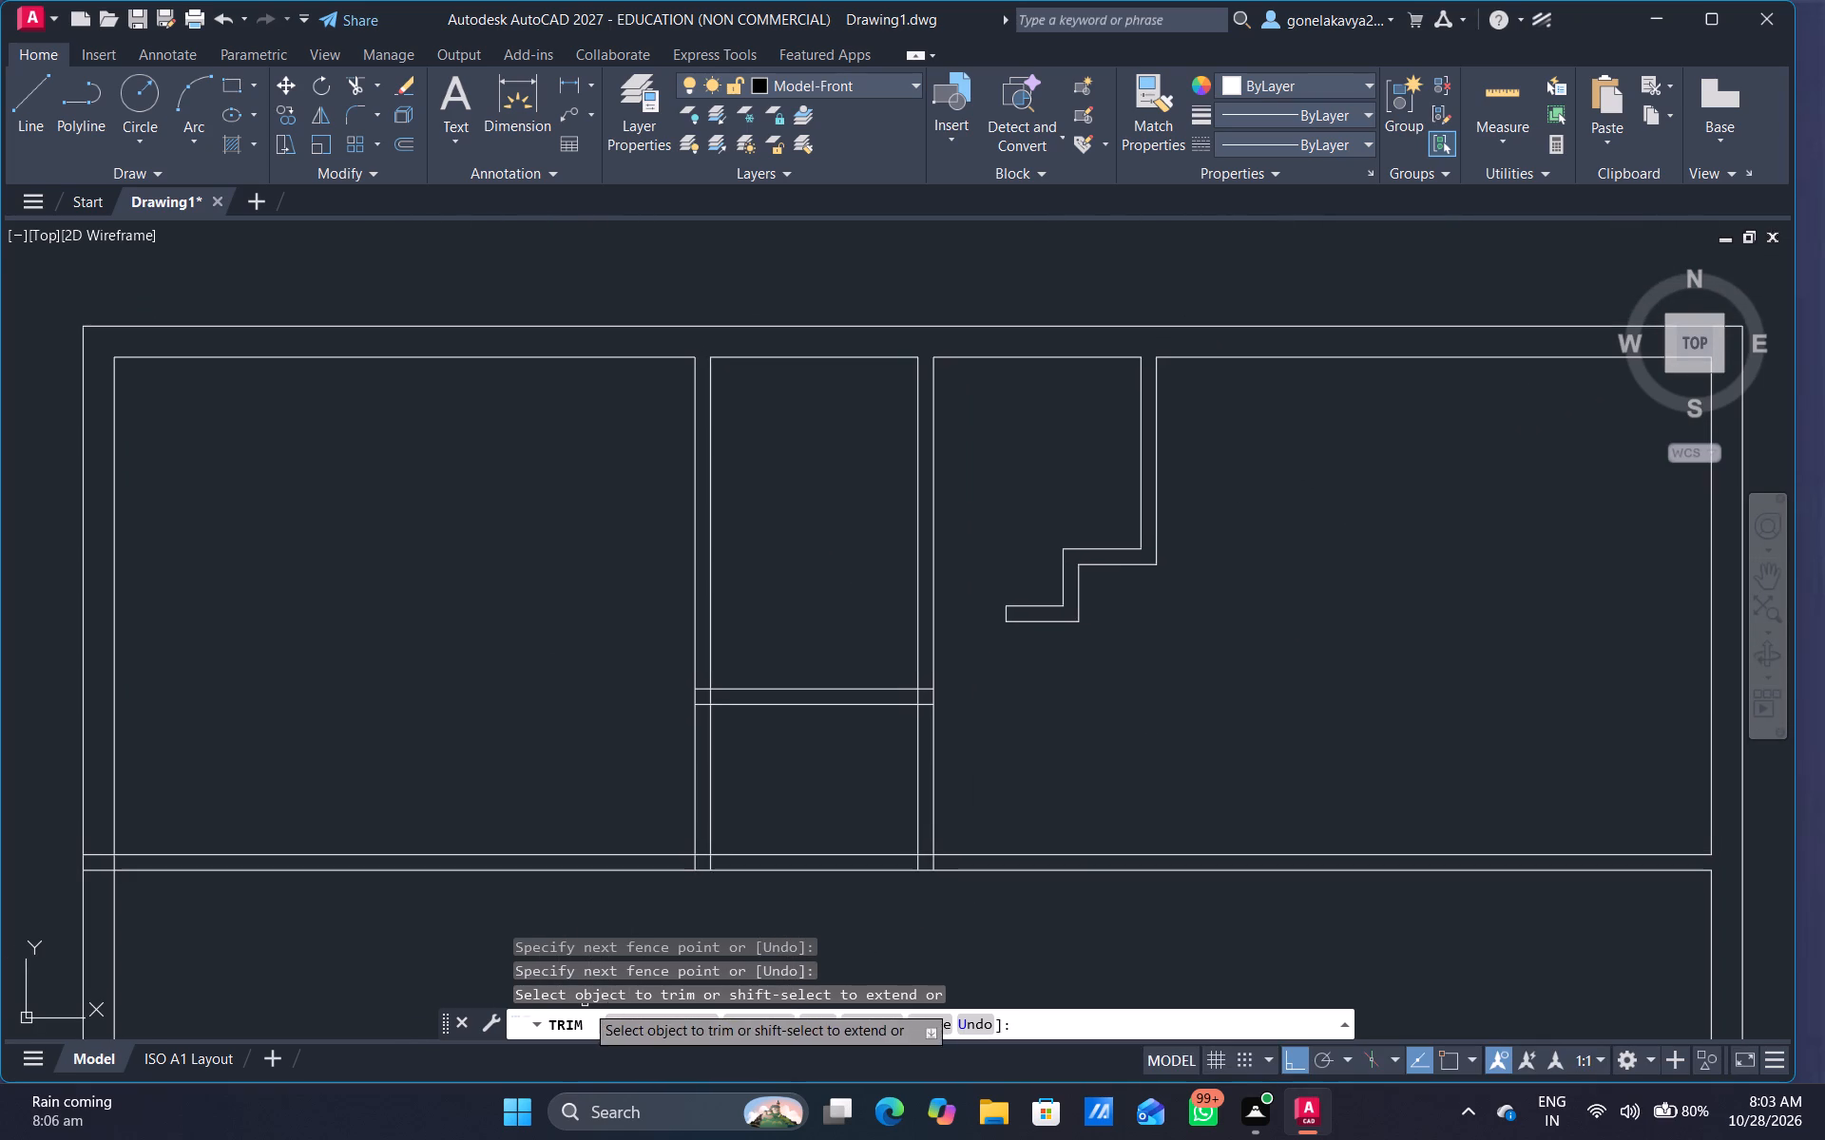
key("Escape")
key("o")
key("Return")
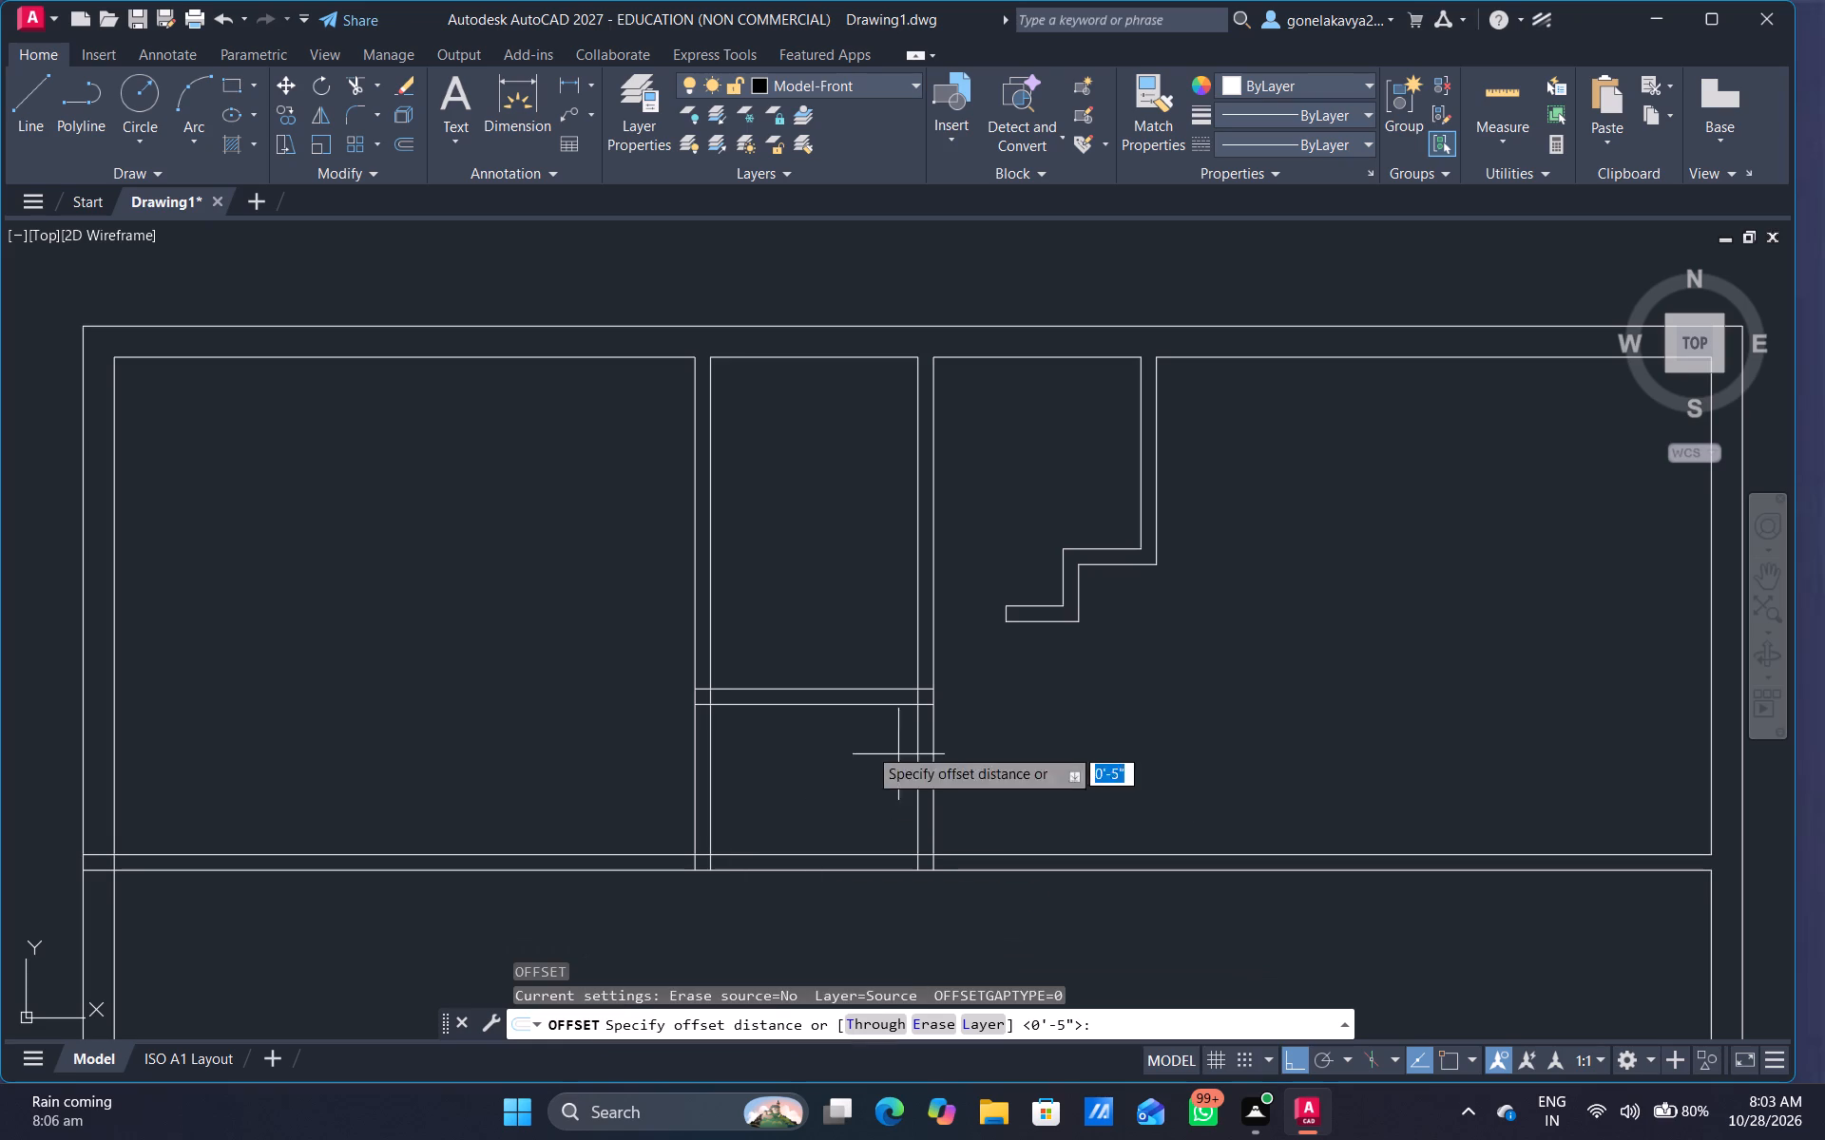
left_click_drag(768, 723, 778, 727)
left_click(797, 759)
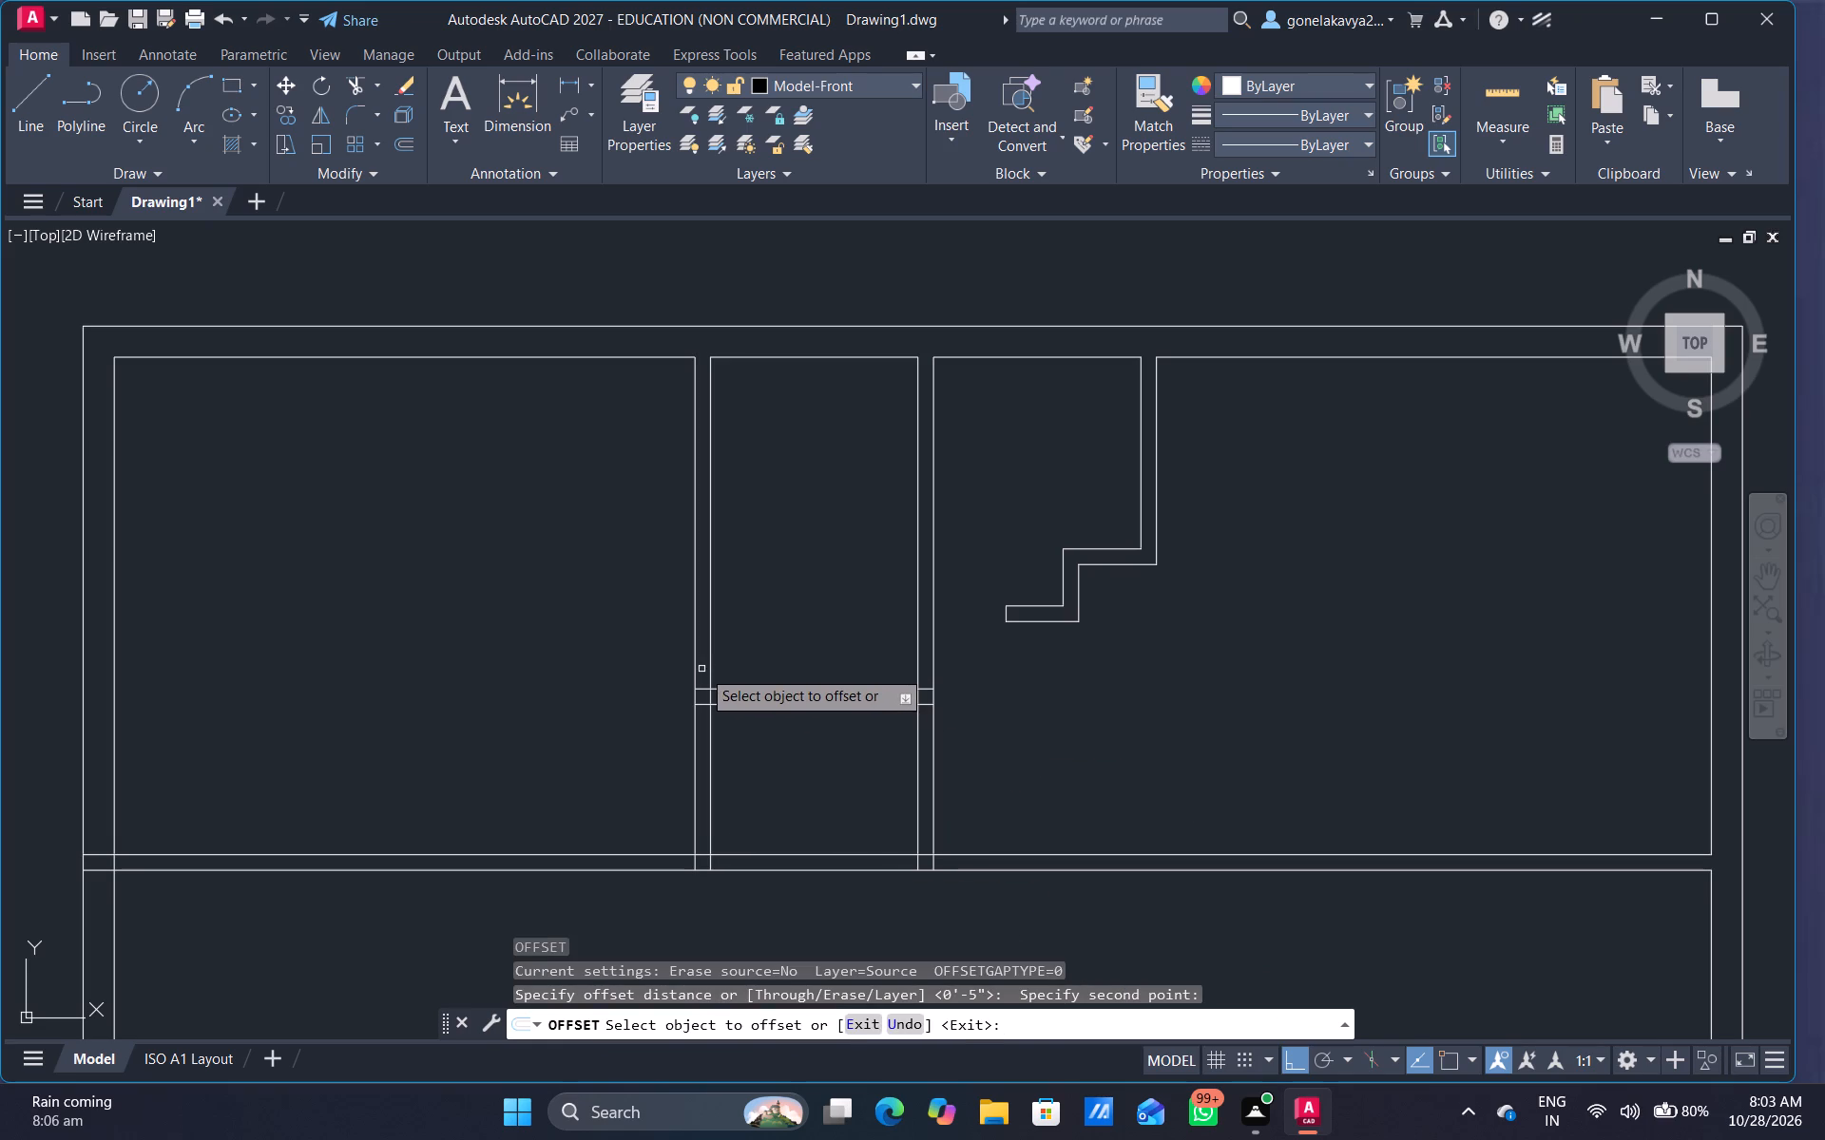
left_click(713, 669)
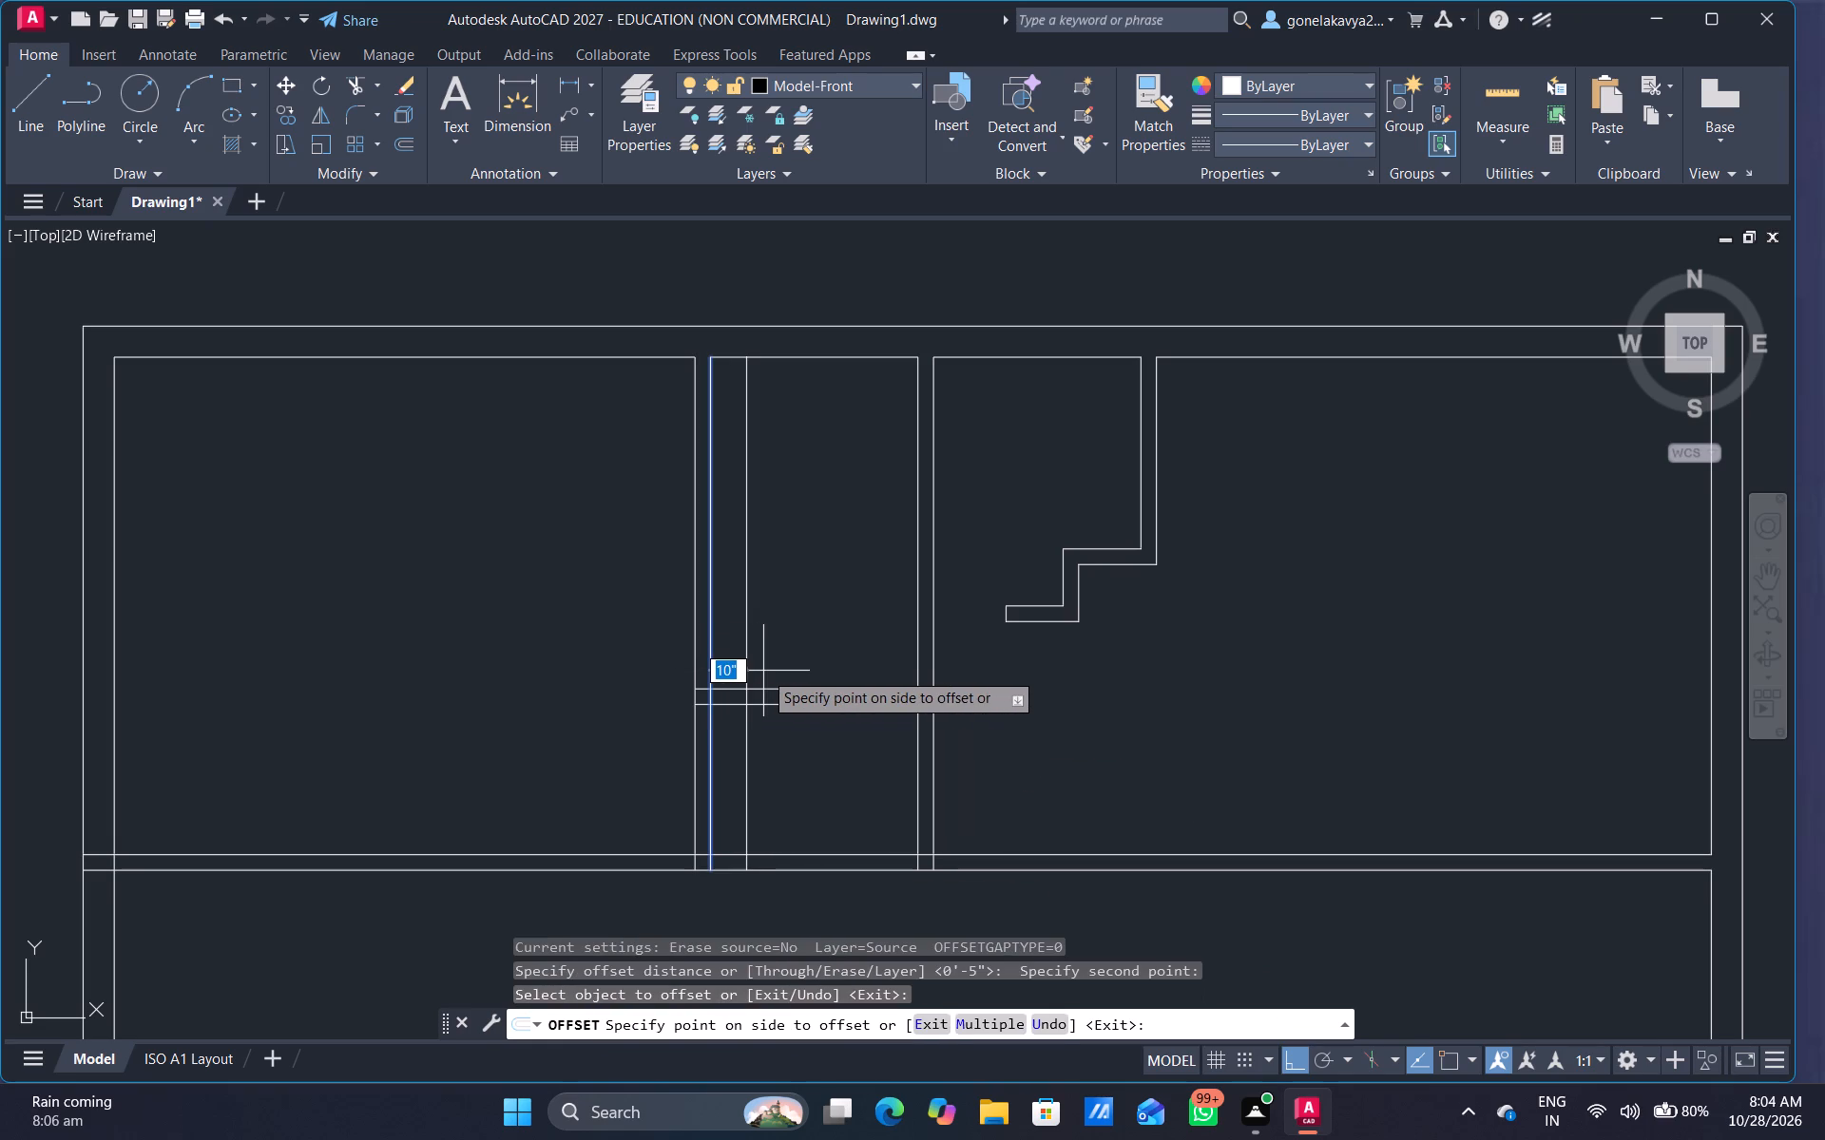
key("3")
key("shift+quotedbl")
key("Return")
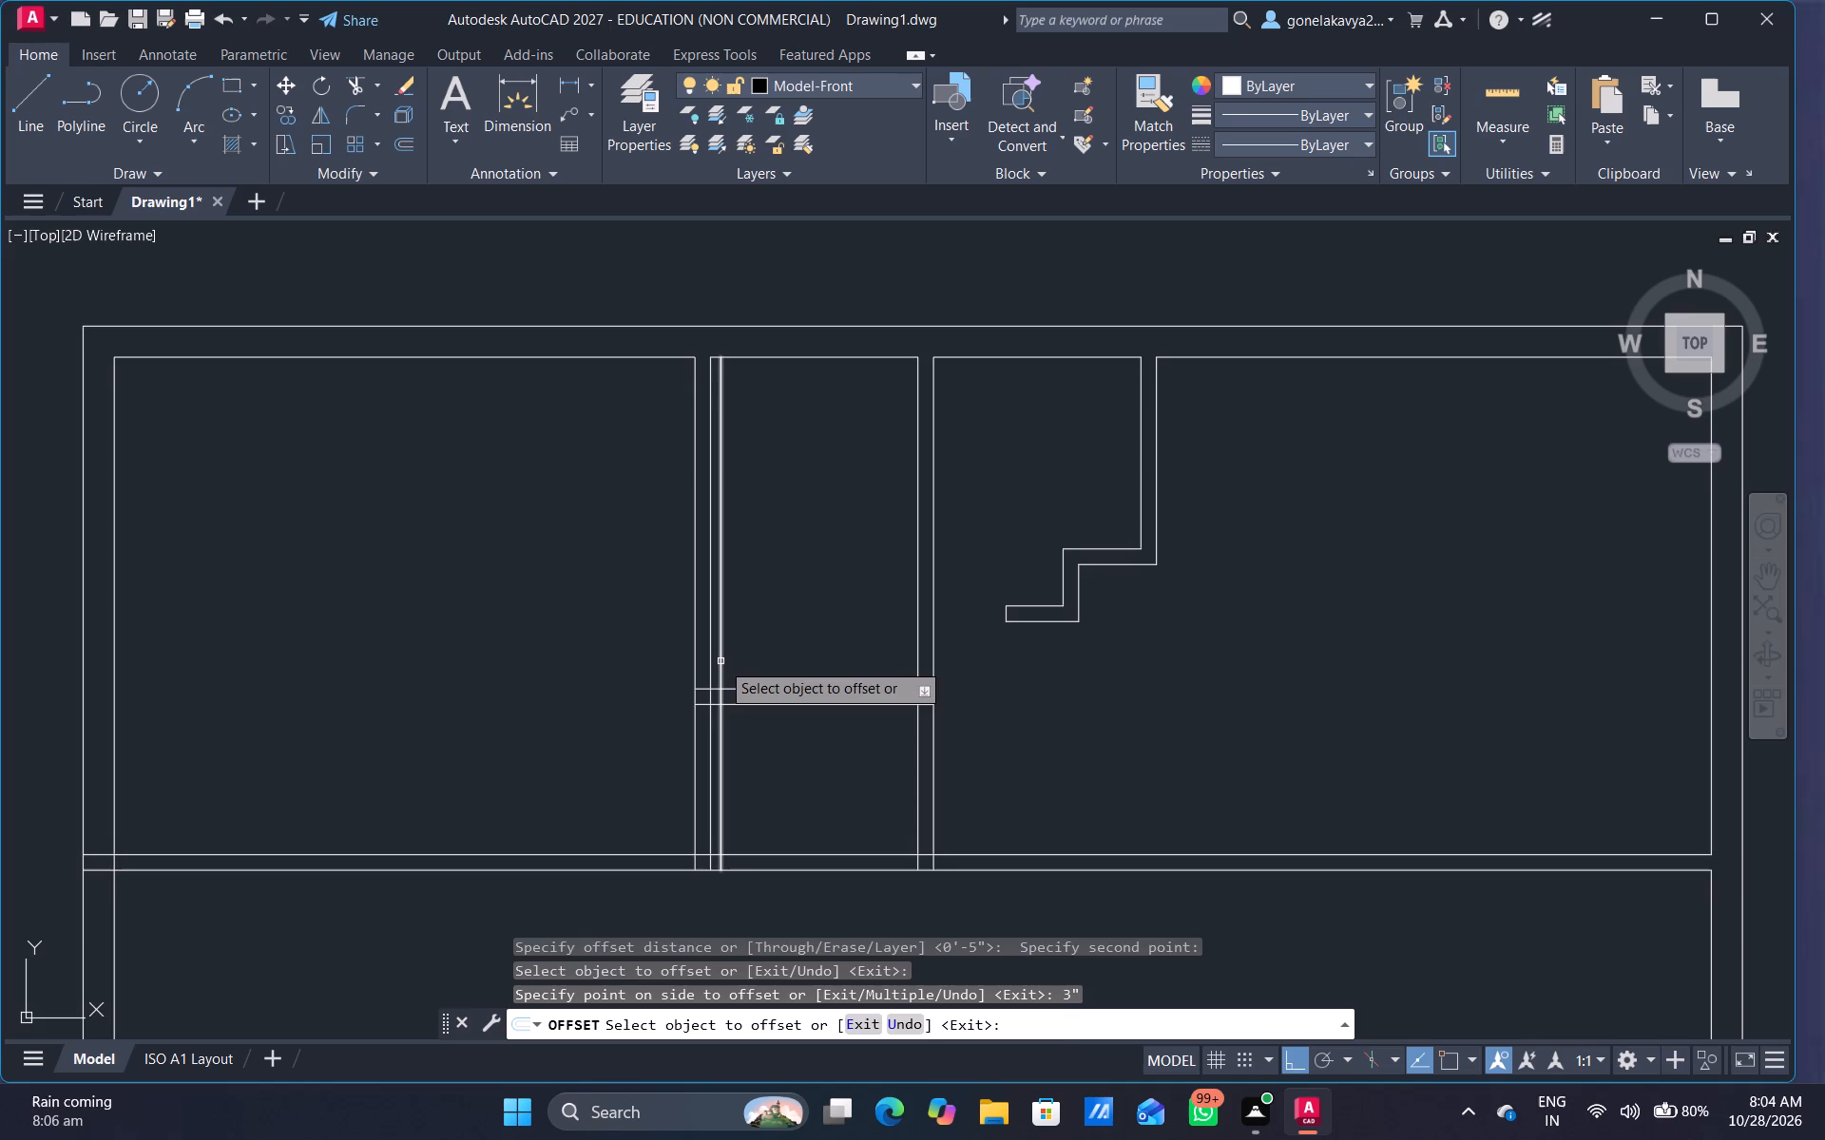
Offset the new 3" offset line another 3' to the east.
left_click(720, 661)
type("3'")
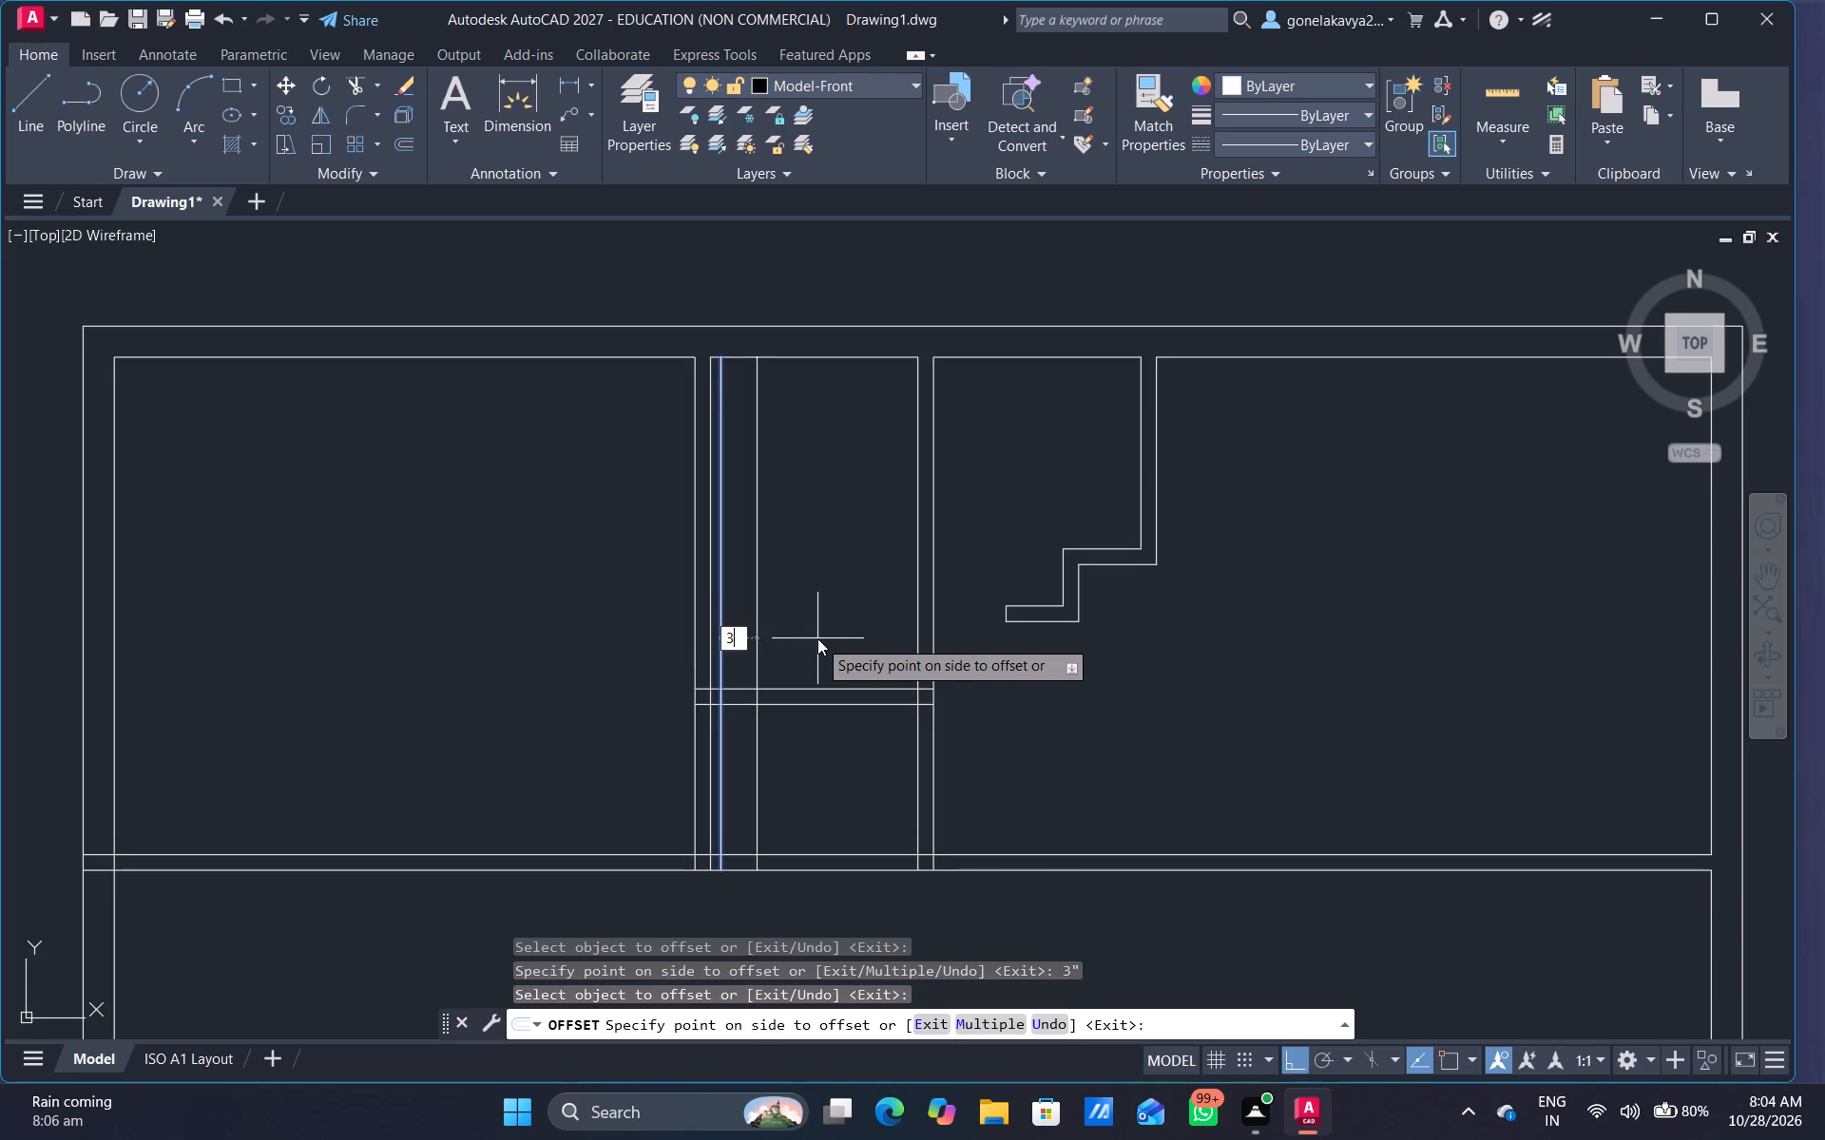
key("Return")
middle_click_drag(818, 735, 954, 491)
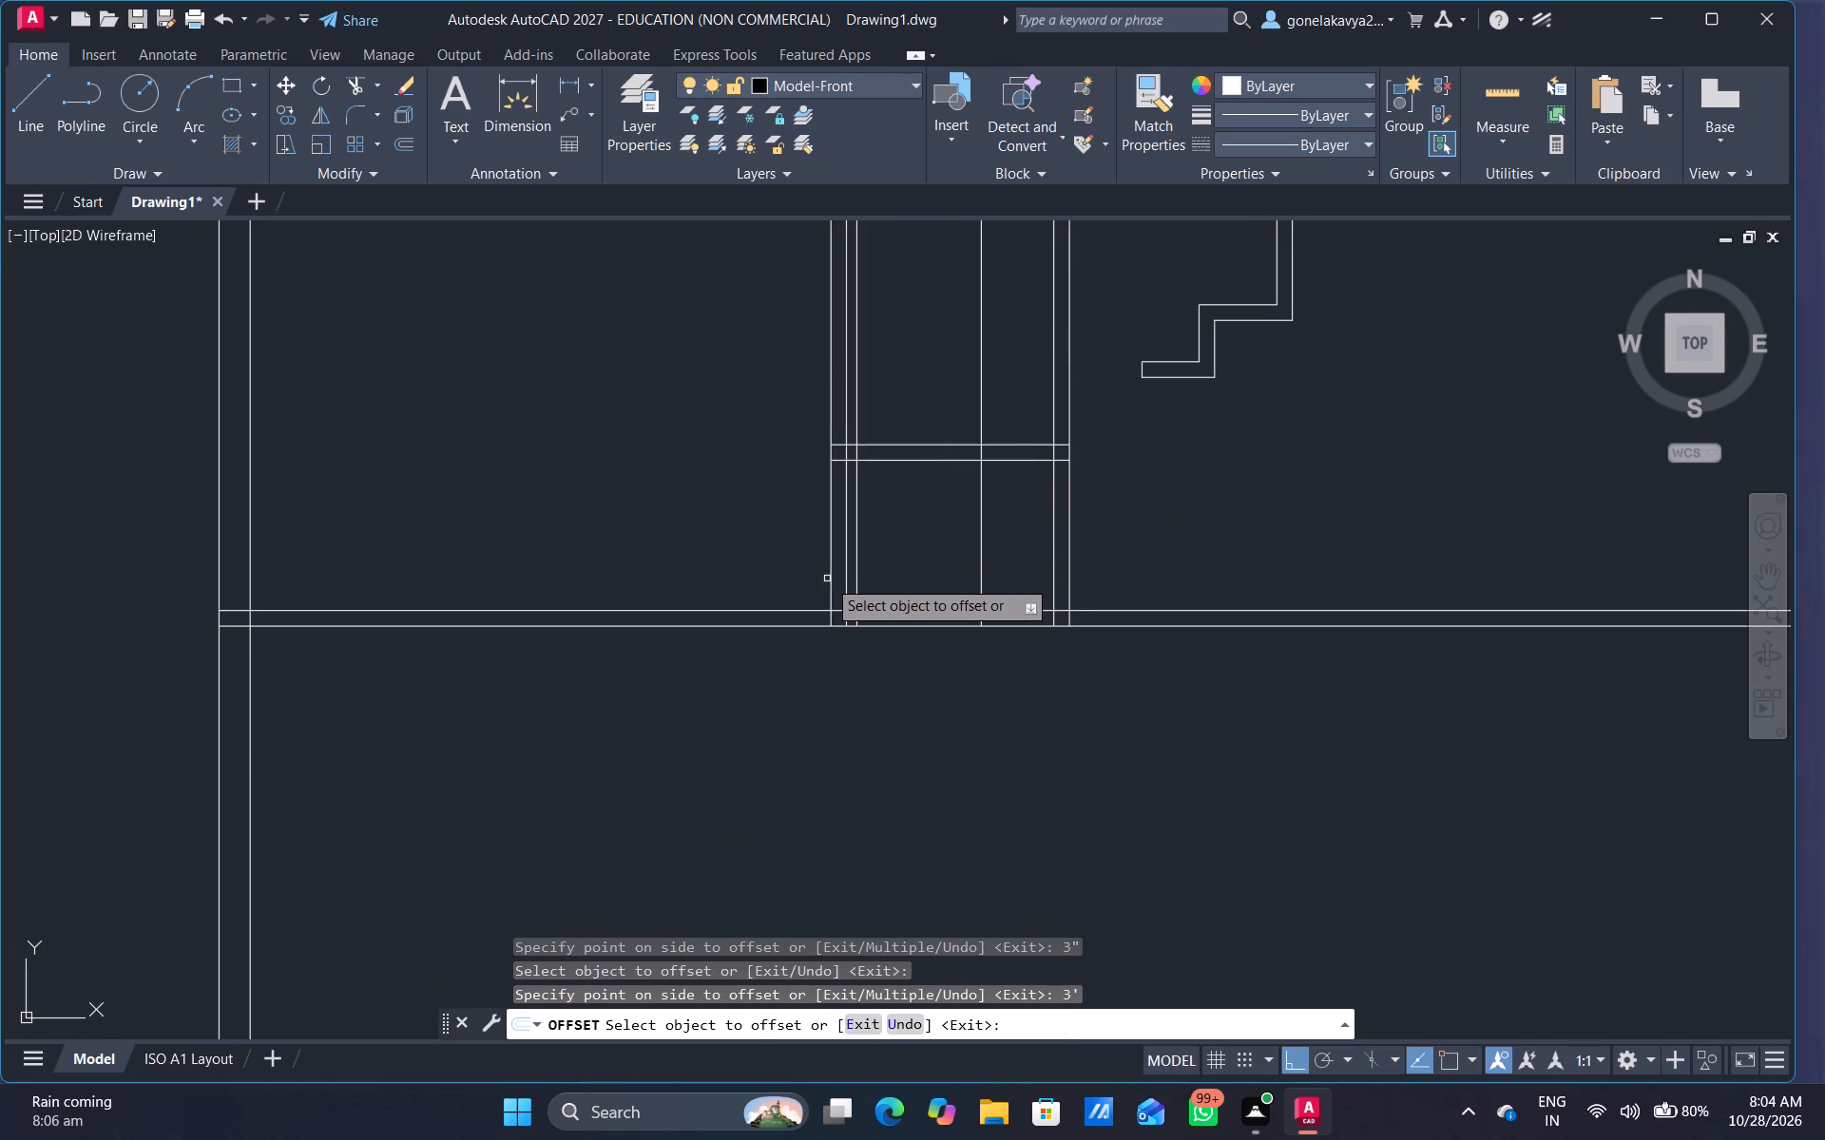
Offset the west line of the westernmost vertical partition 3" to the west.
left_click(833, 573)
type("3\"")
key("Return")
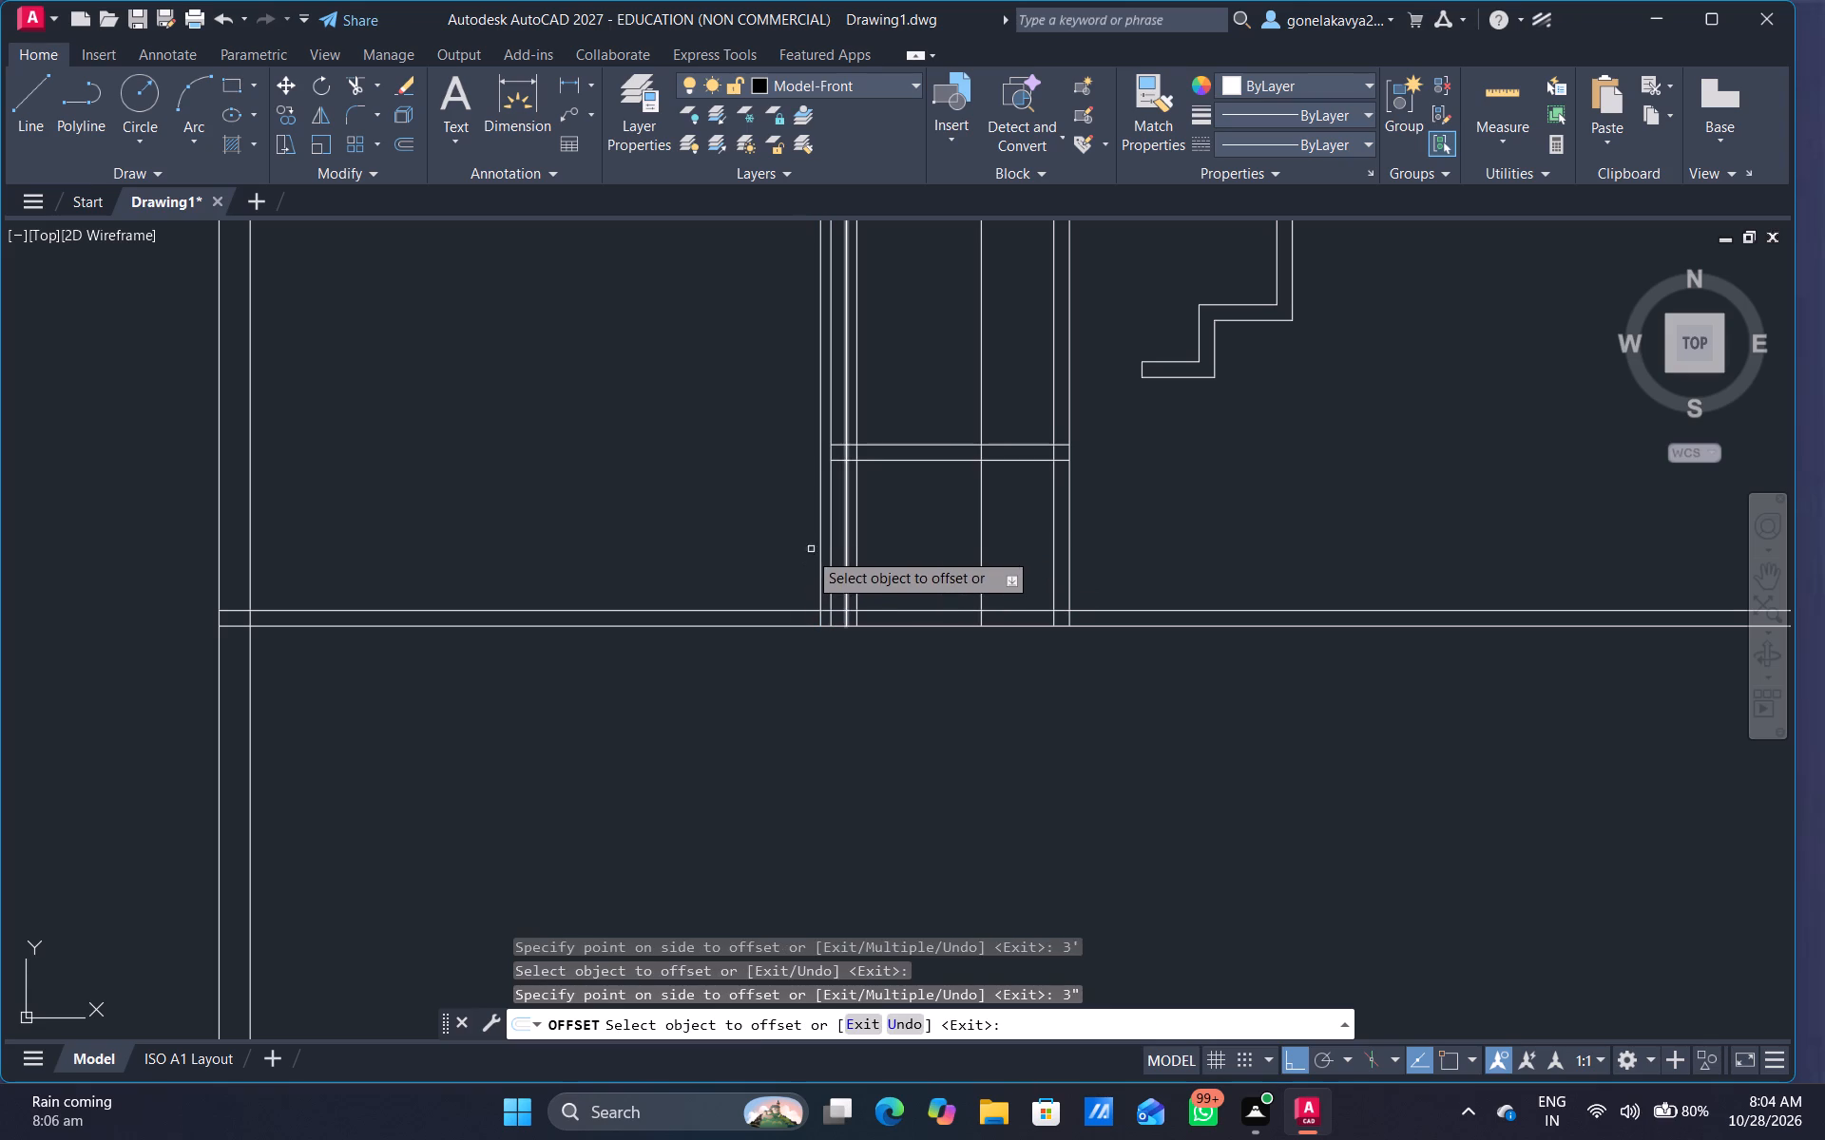
Offset the new 3" offset line another 3' to the west.
left_click(818, 574)
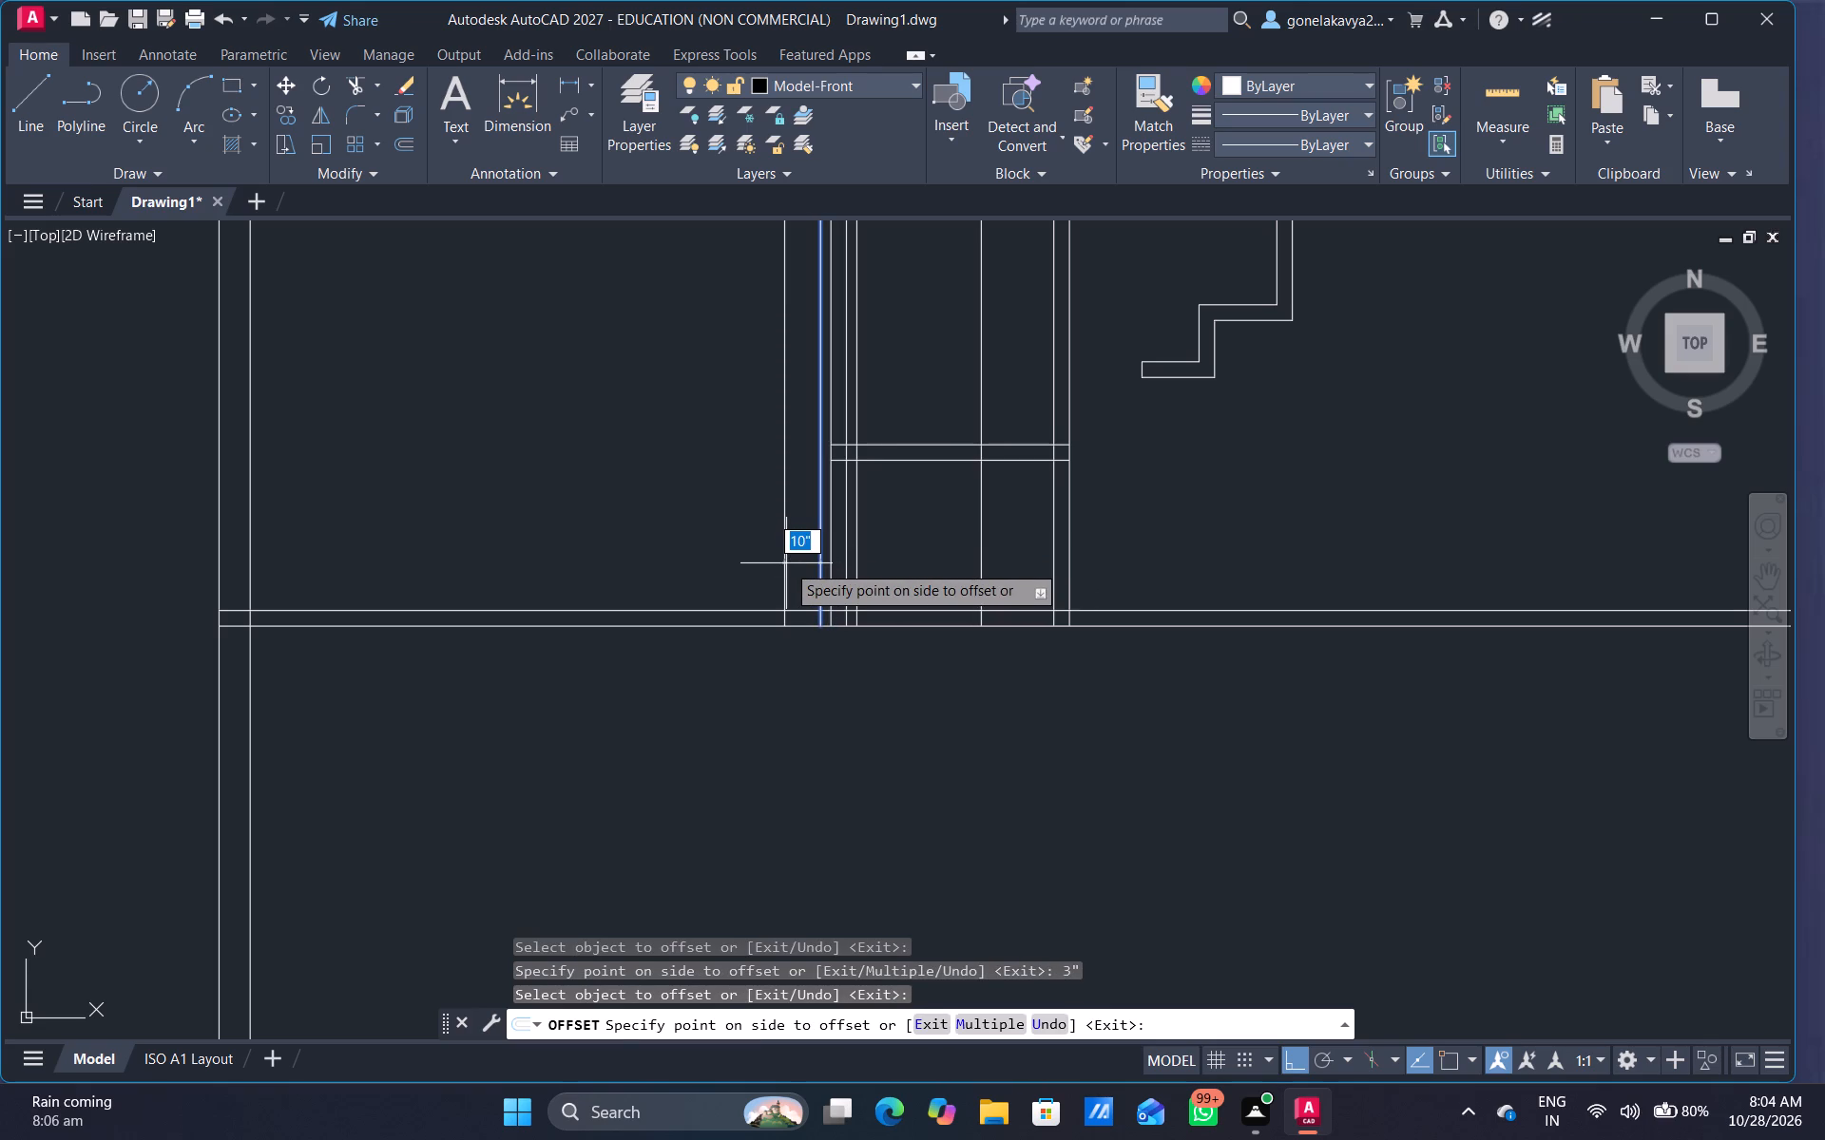
type("3'")
key("Return")
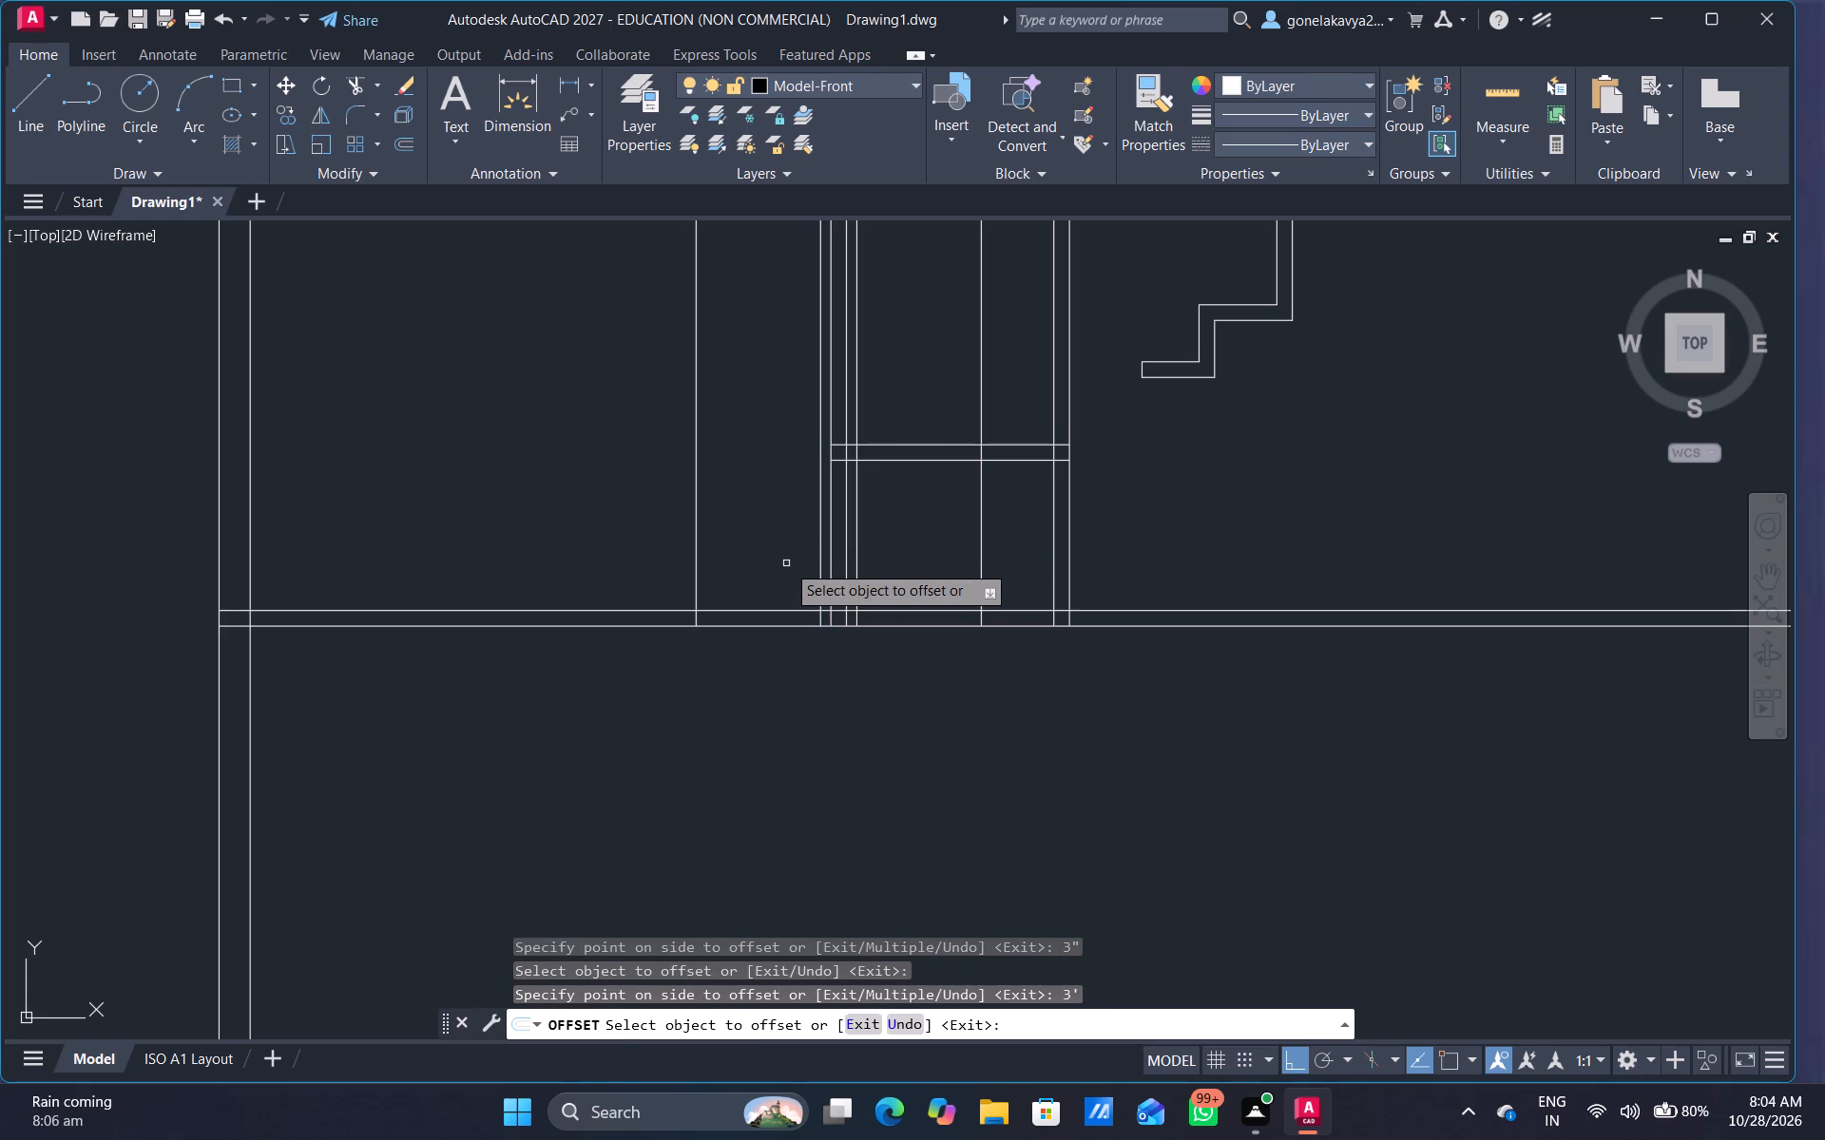
key("Escape")
Trim the long horizontal partition's north line between the two western offset lines, and trim both offset lines north of the partition.
type("tr")
key("space")
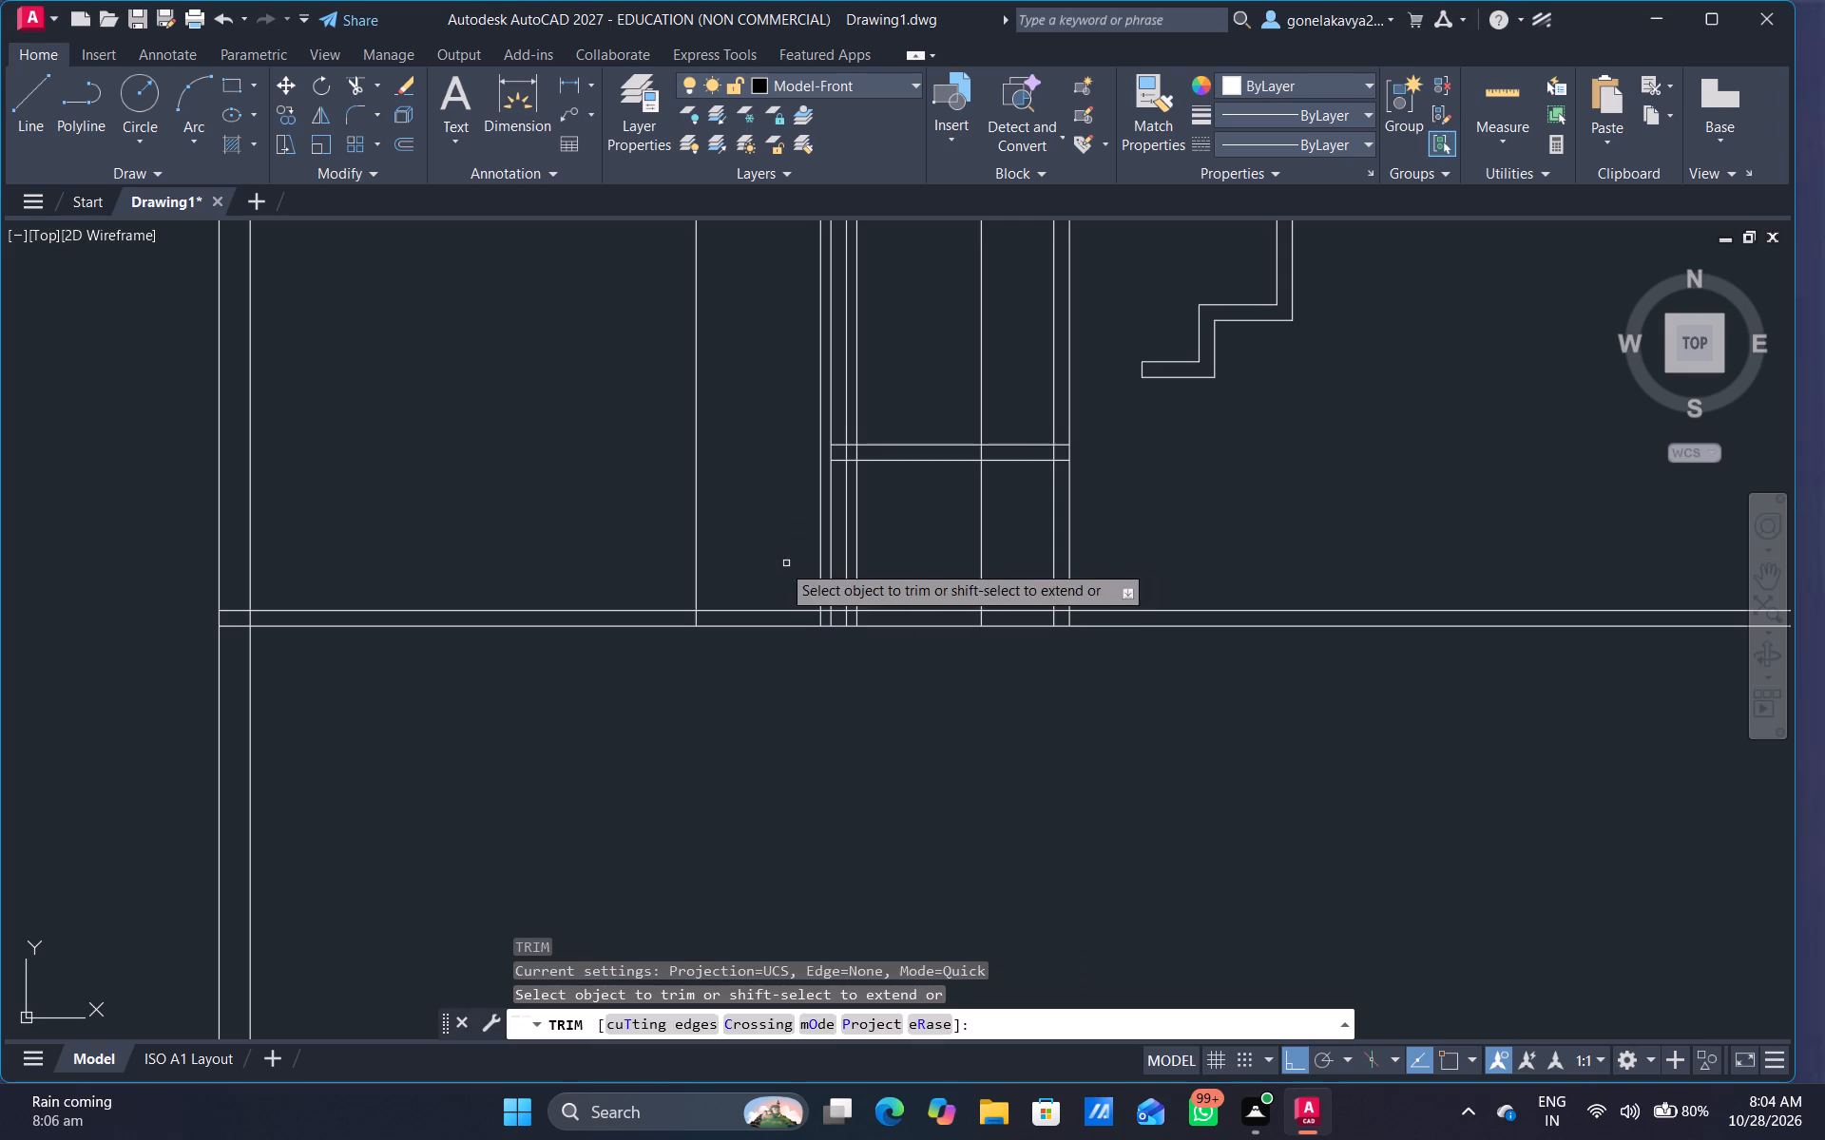
left_click_drag(753, 563, 751, 621)
left_click(736, 579)
left_click_drag(736, 579, 674, 570)
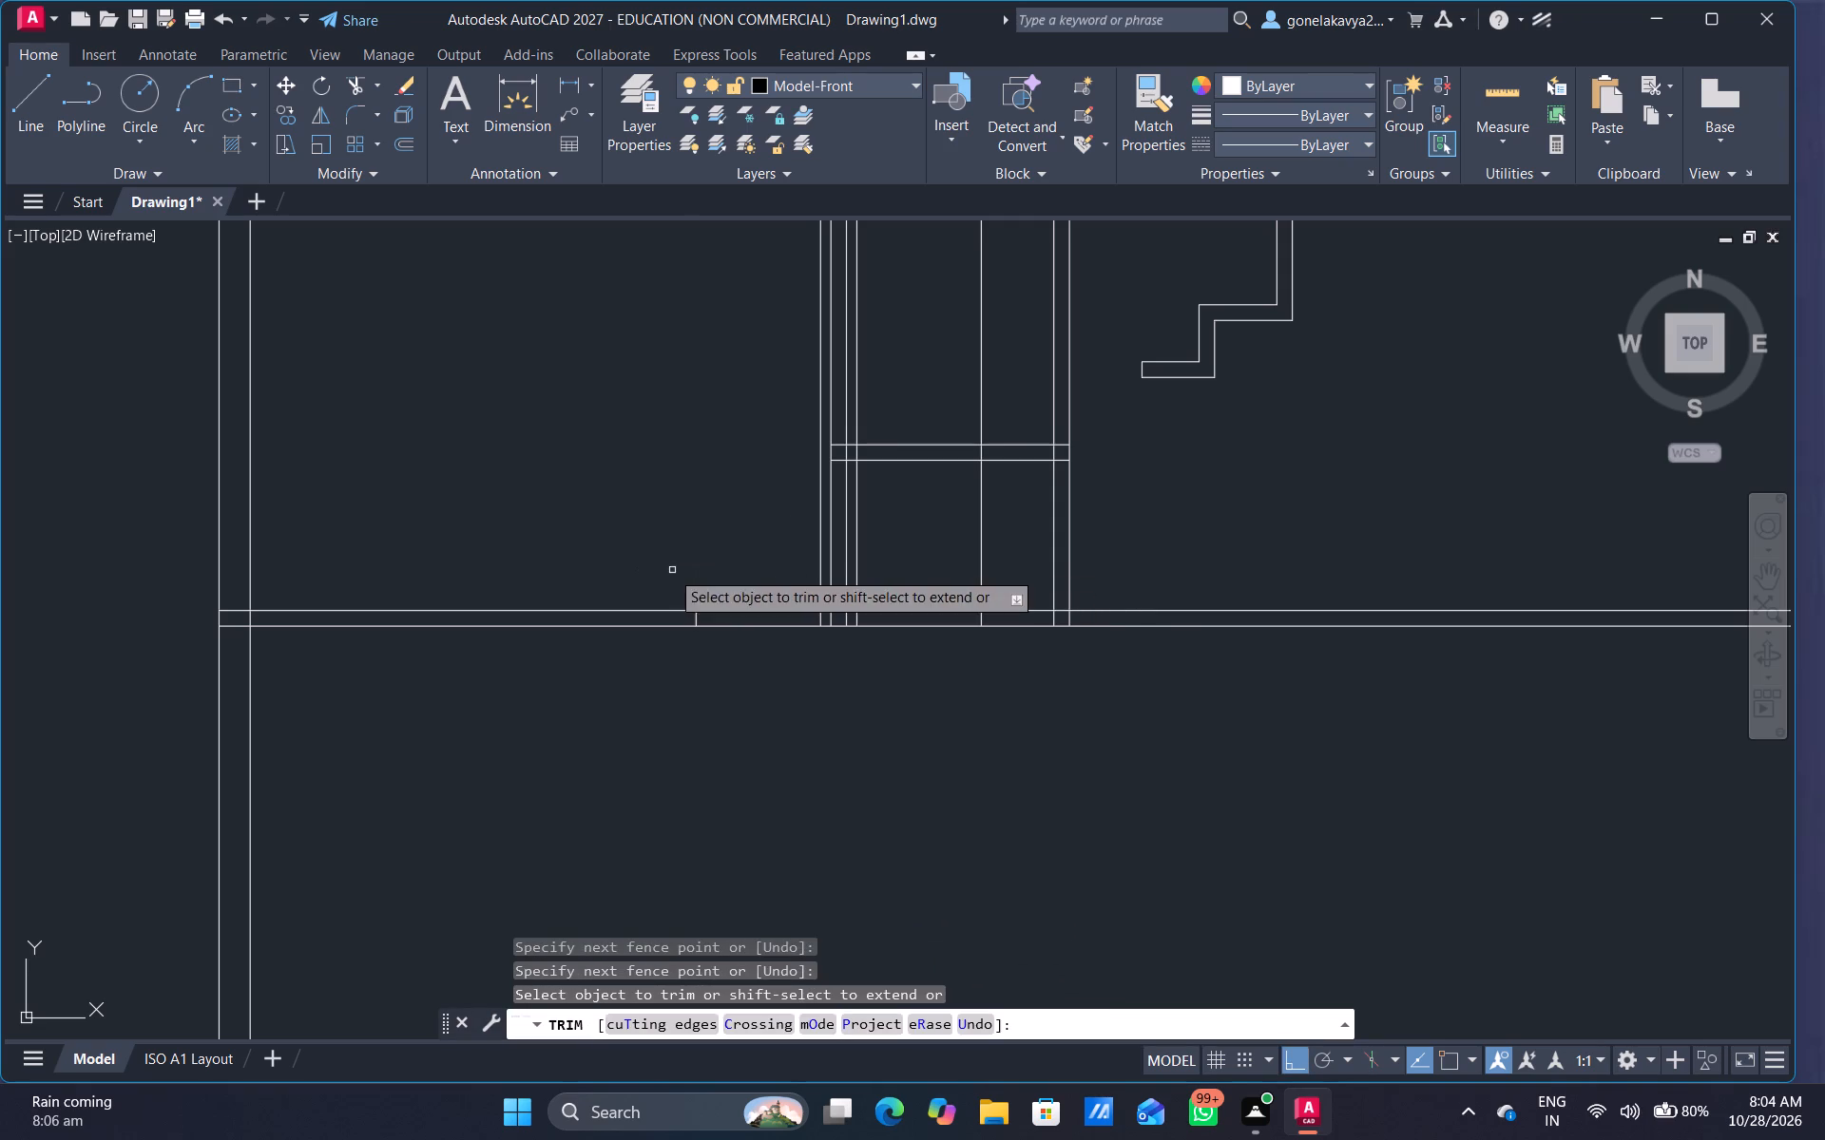
scroll(815, 583, "up", 3)
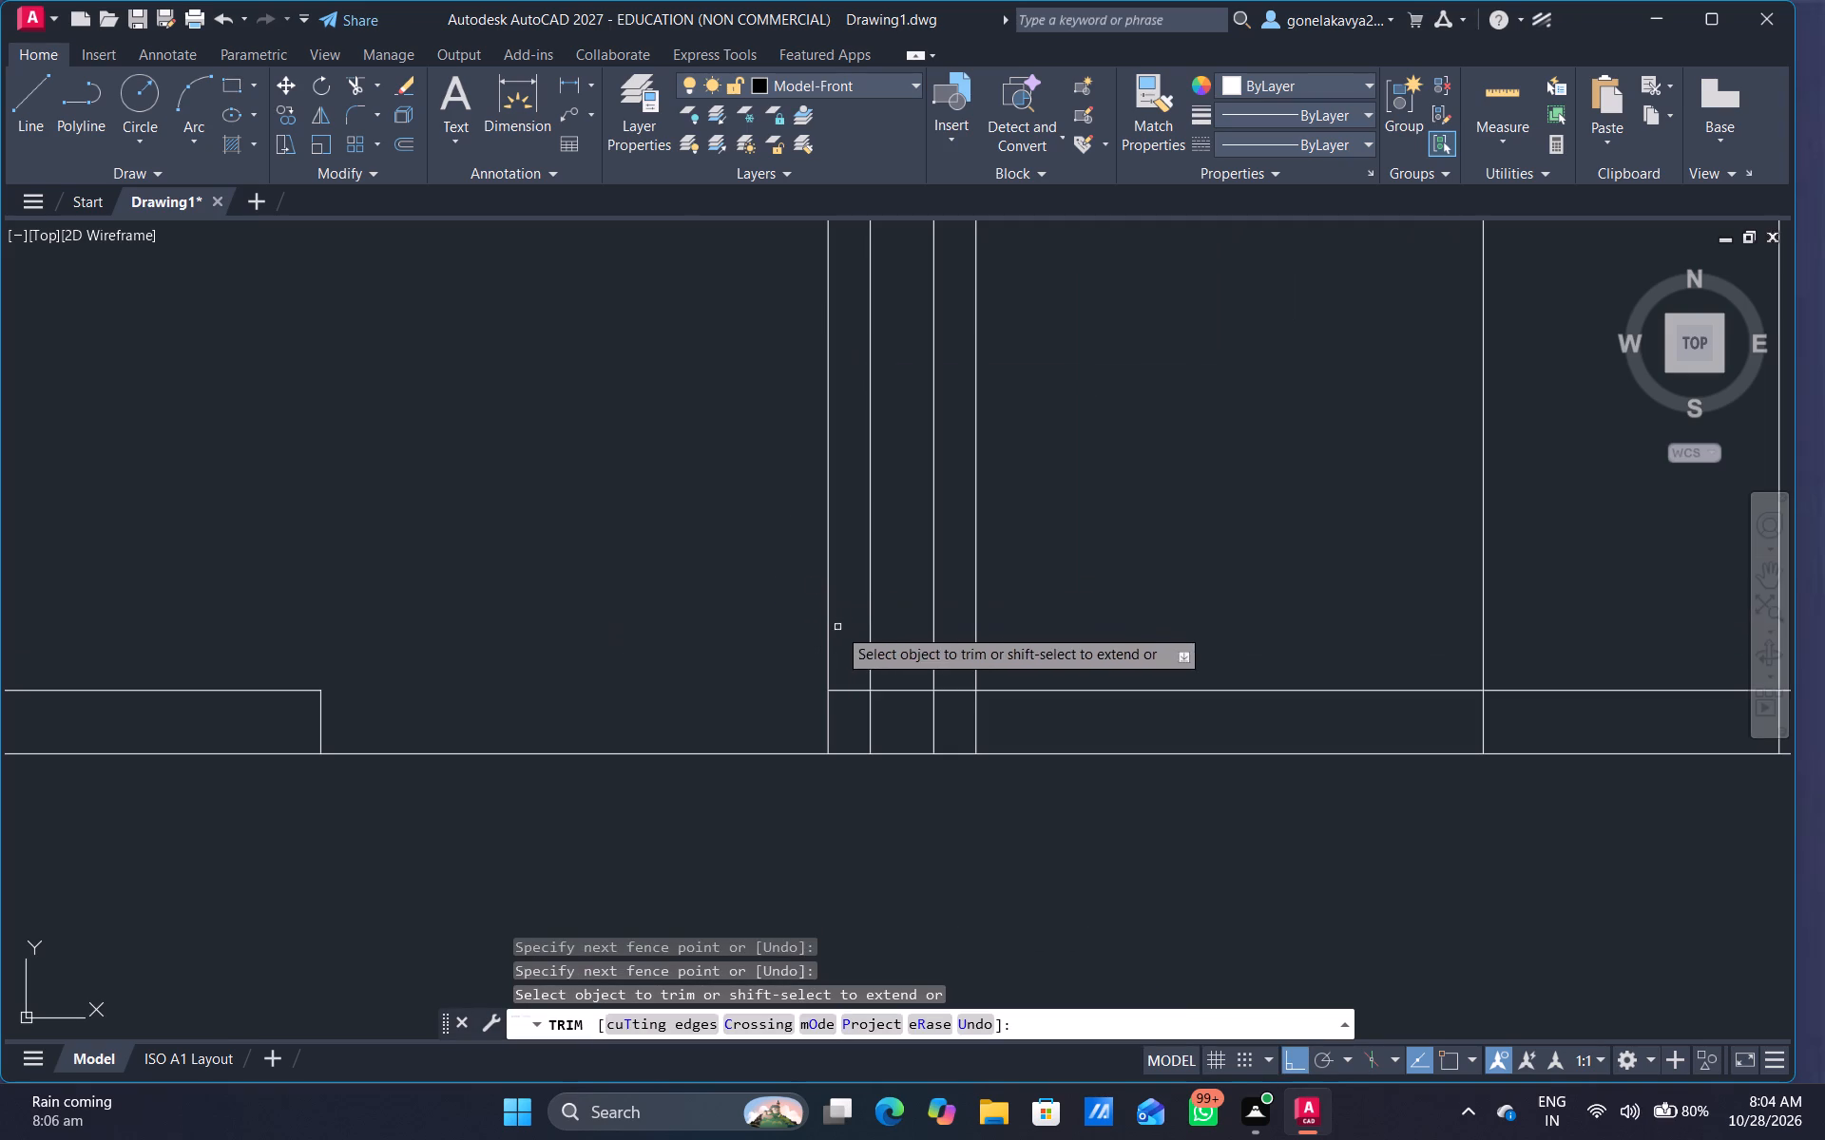
left_click_drag(835, 631, 804, 639)
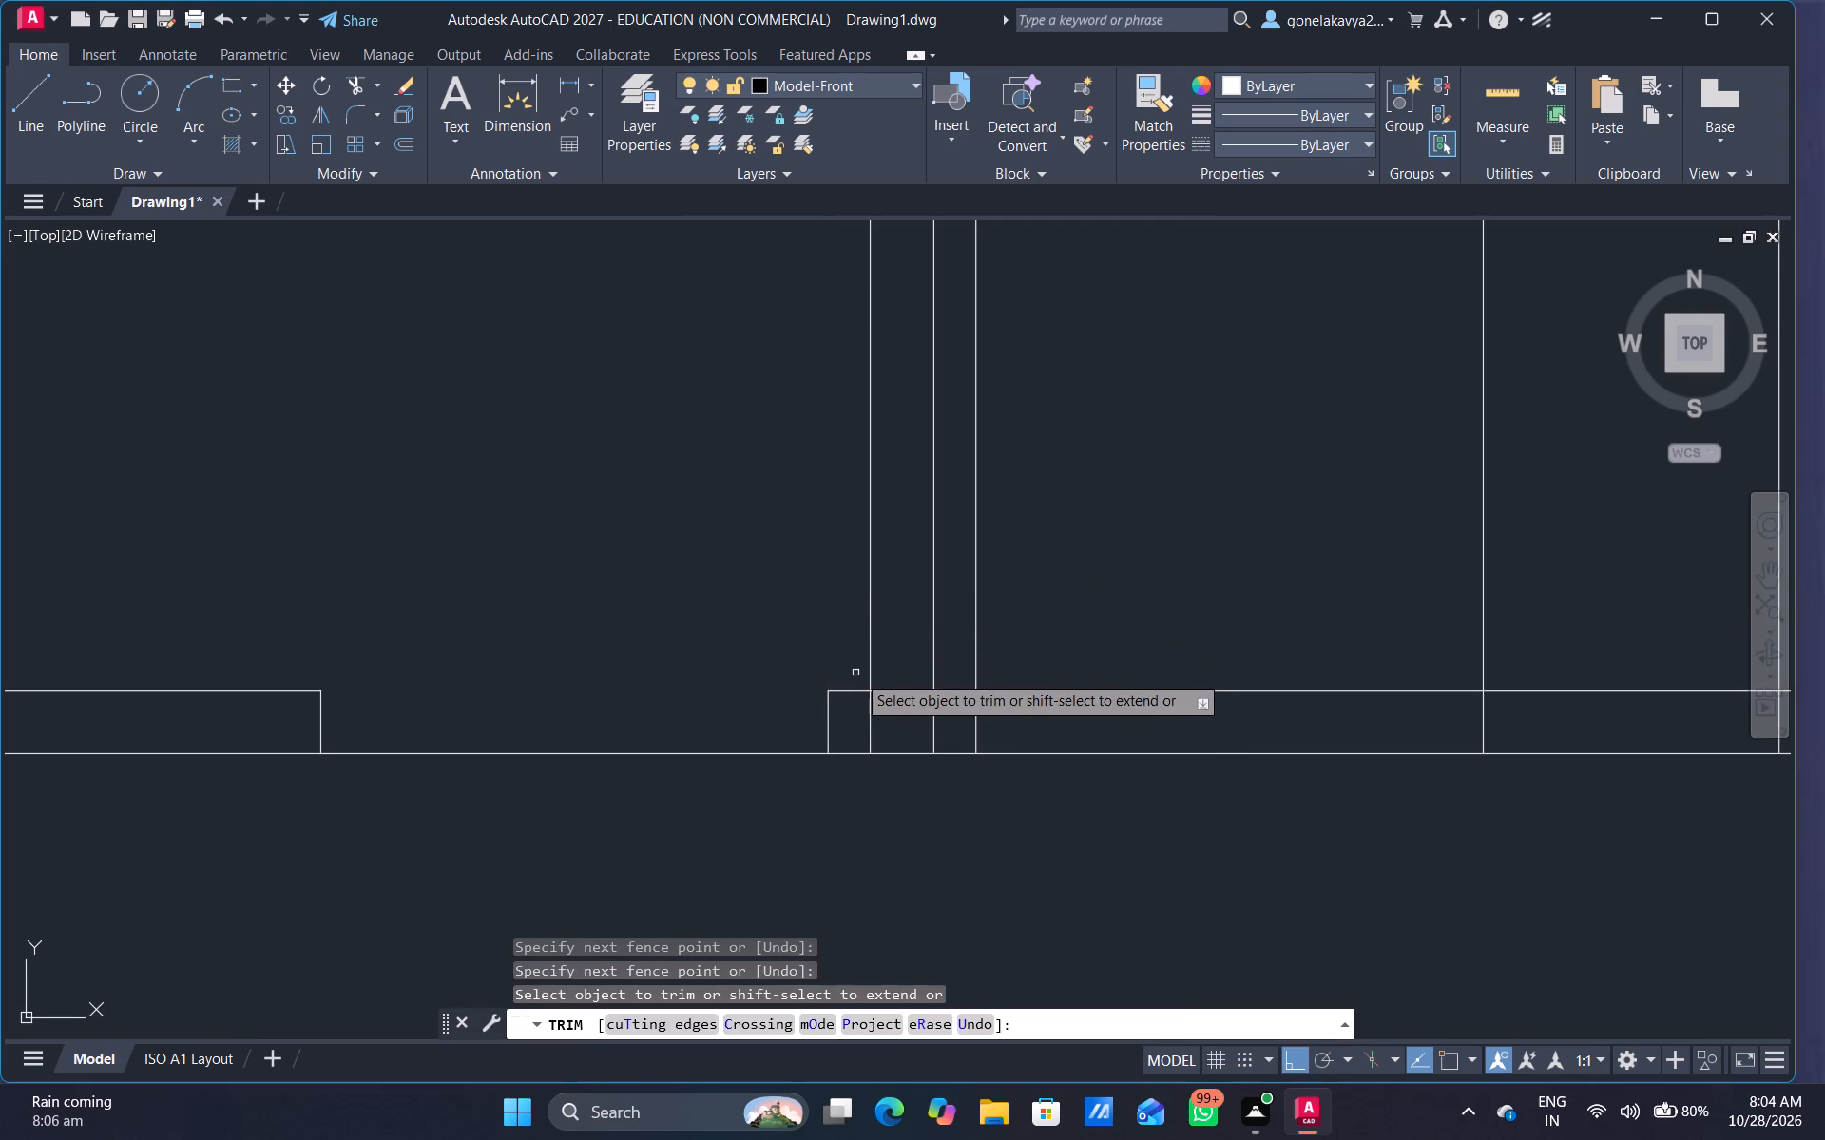
Trim the overlapping lines where the westernmost vertical partition meets the long horizontal partition.
left_click(860, 718)
left_click(898, 673)
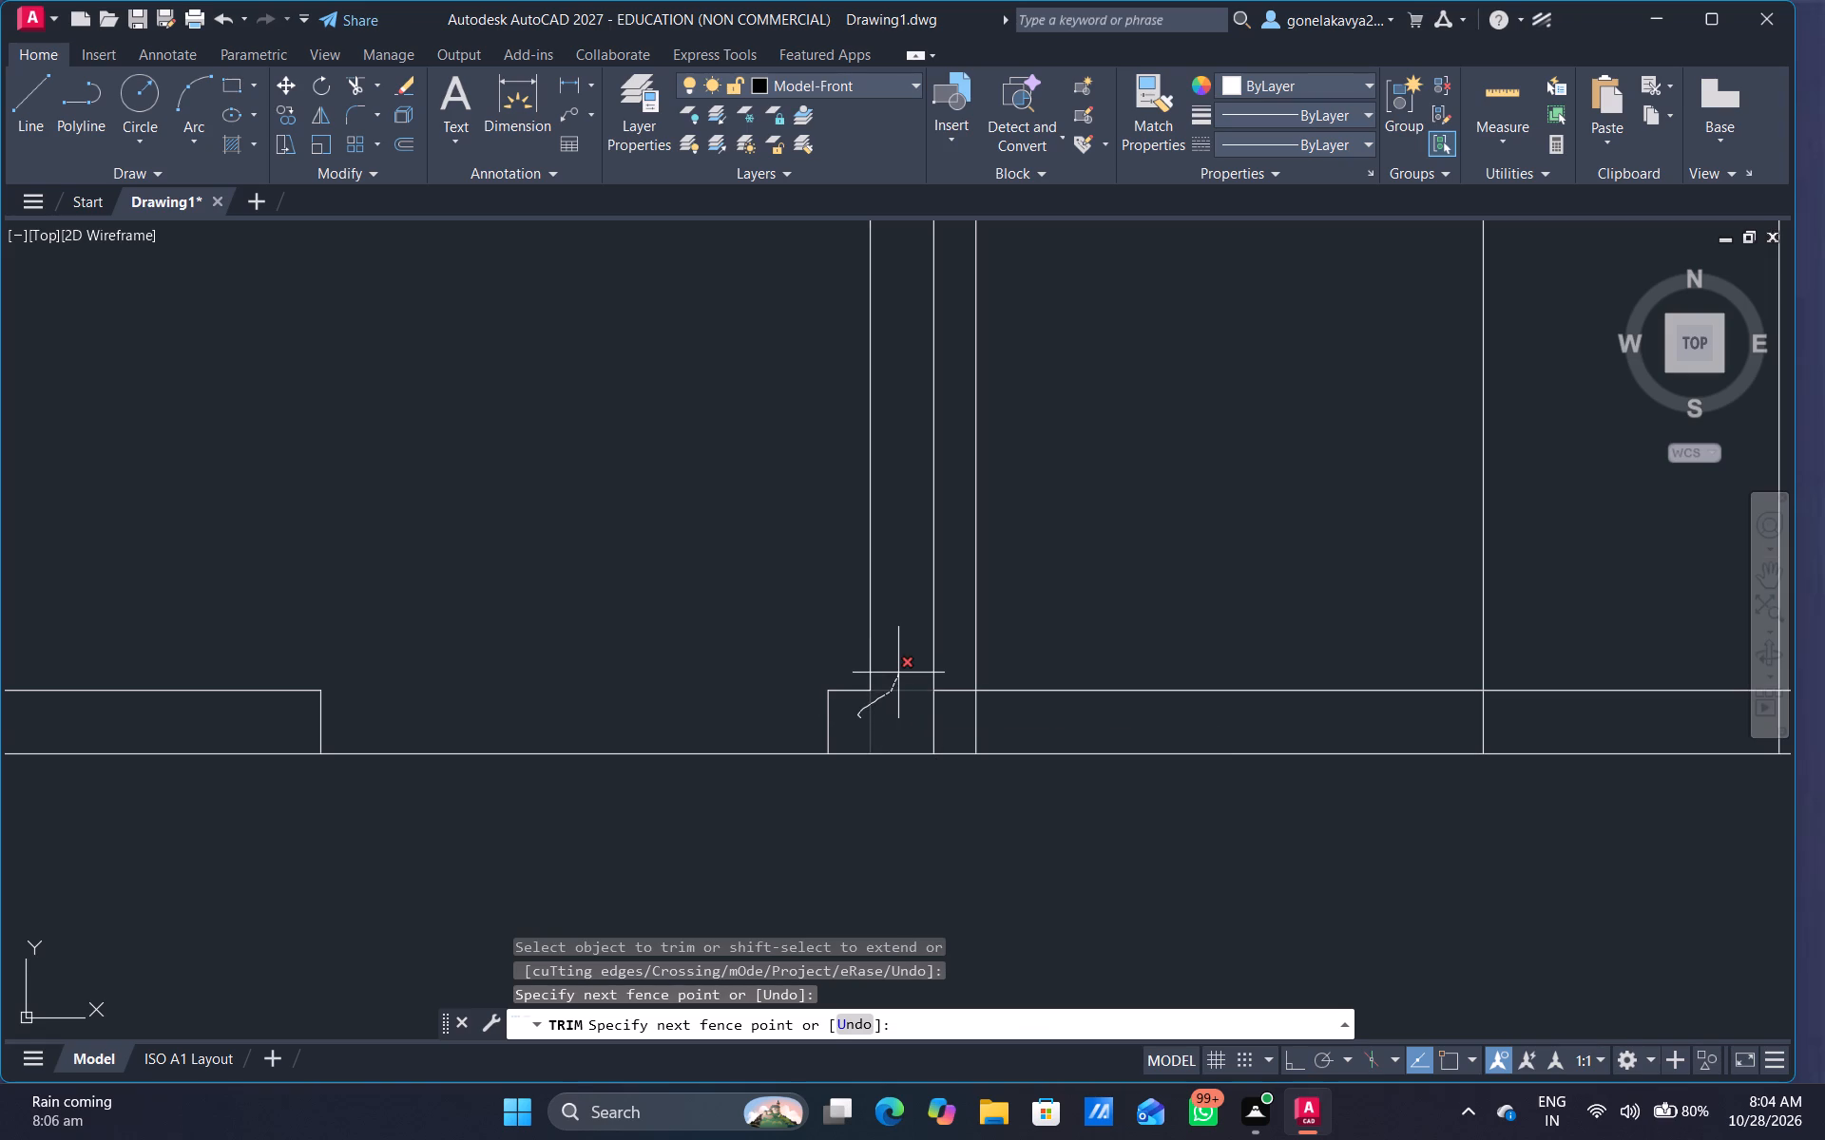
left_click(887, 674)
Trim the short horizontal partition between the 3" and 3' eastern offset lines, and remove the 3' offset line above and below it.
scroll(1127, 671, "down", 1)
middle_click_drag(1100, 642, 1014, 932)
middle_click_drag(997, 938, 969, 833)
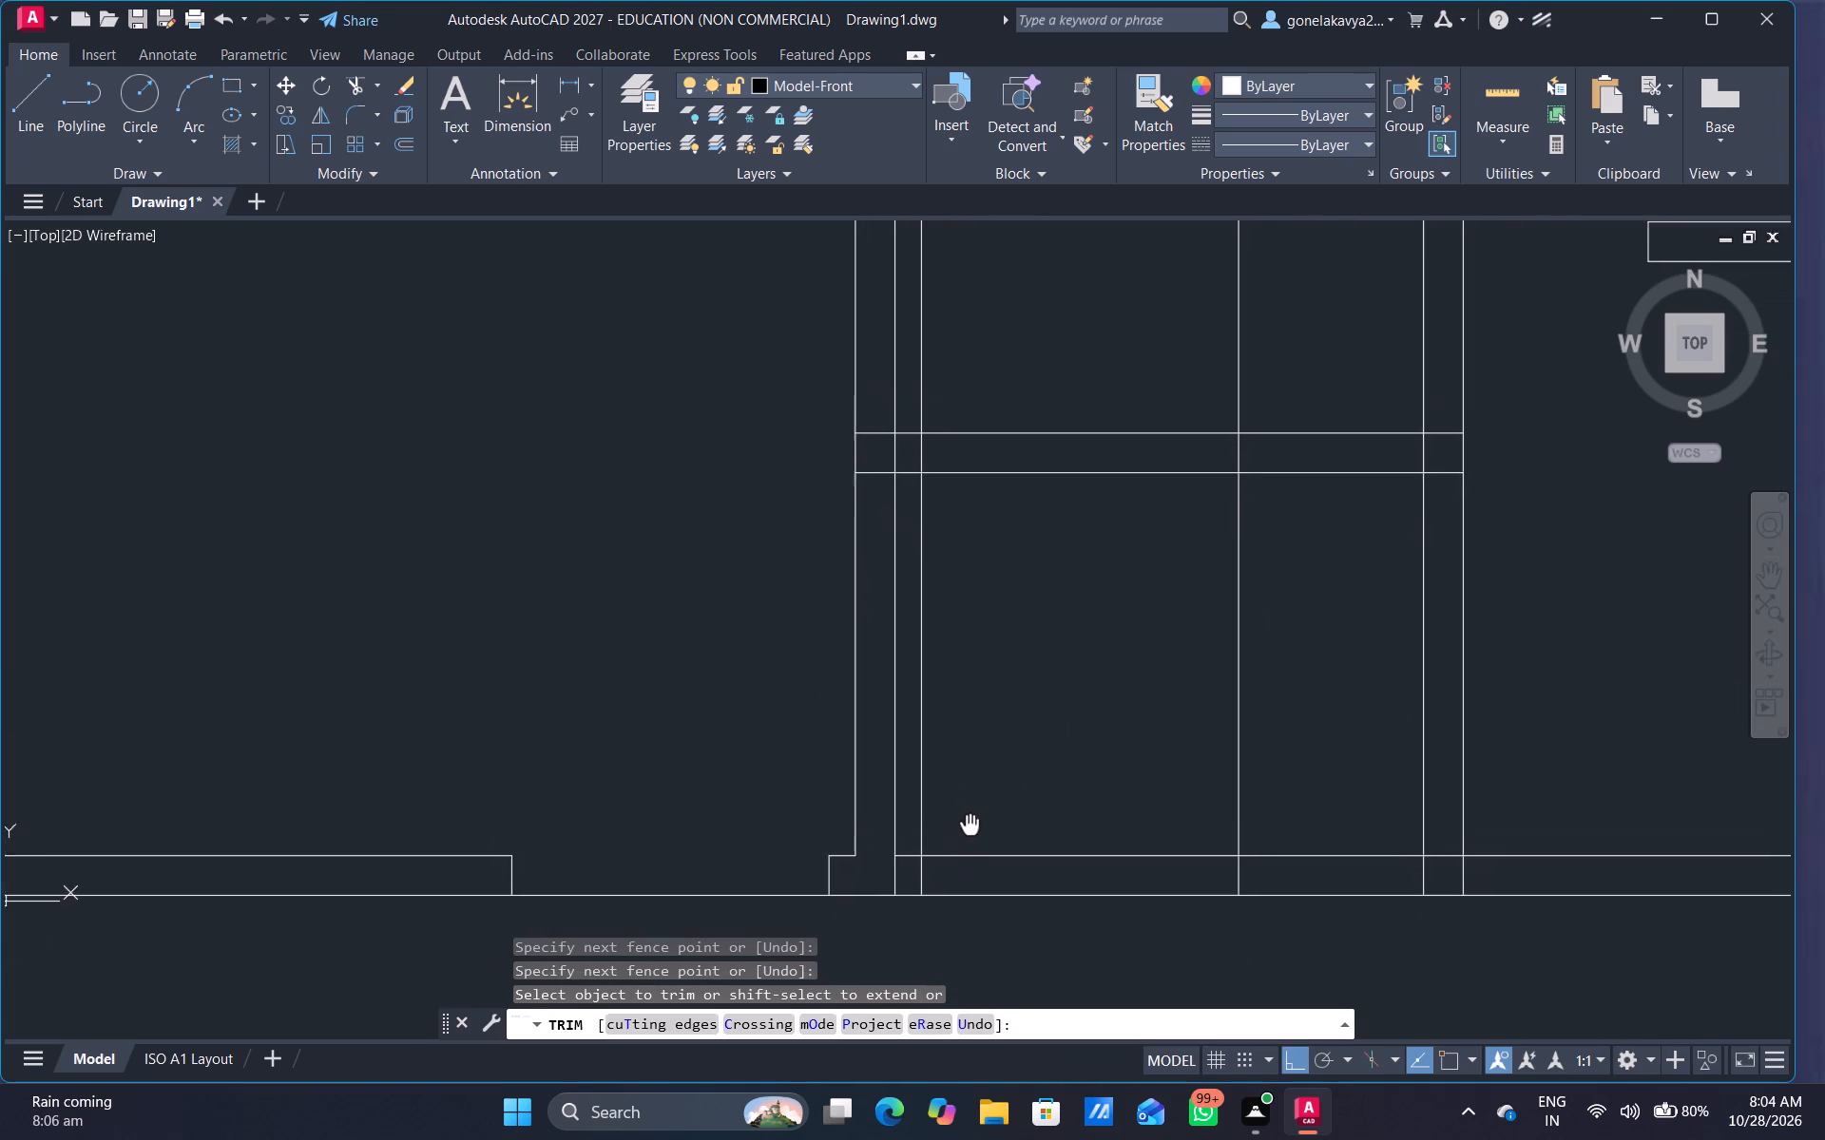
middle_click_drag(969, 833, 956, 884)
scroll(1095, 881, "down", 1)
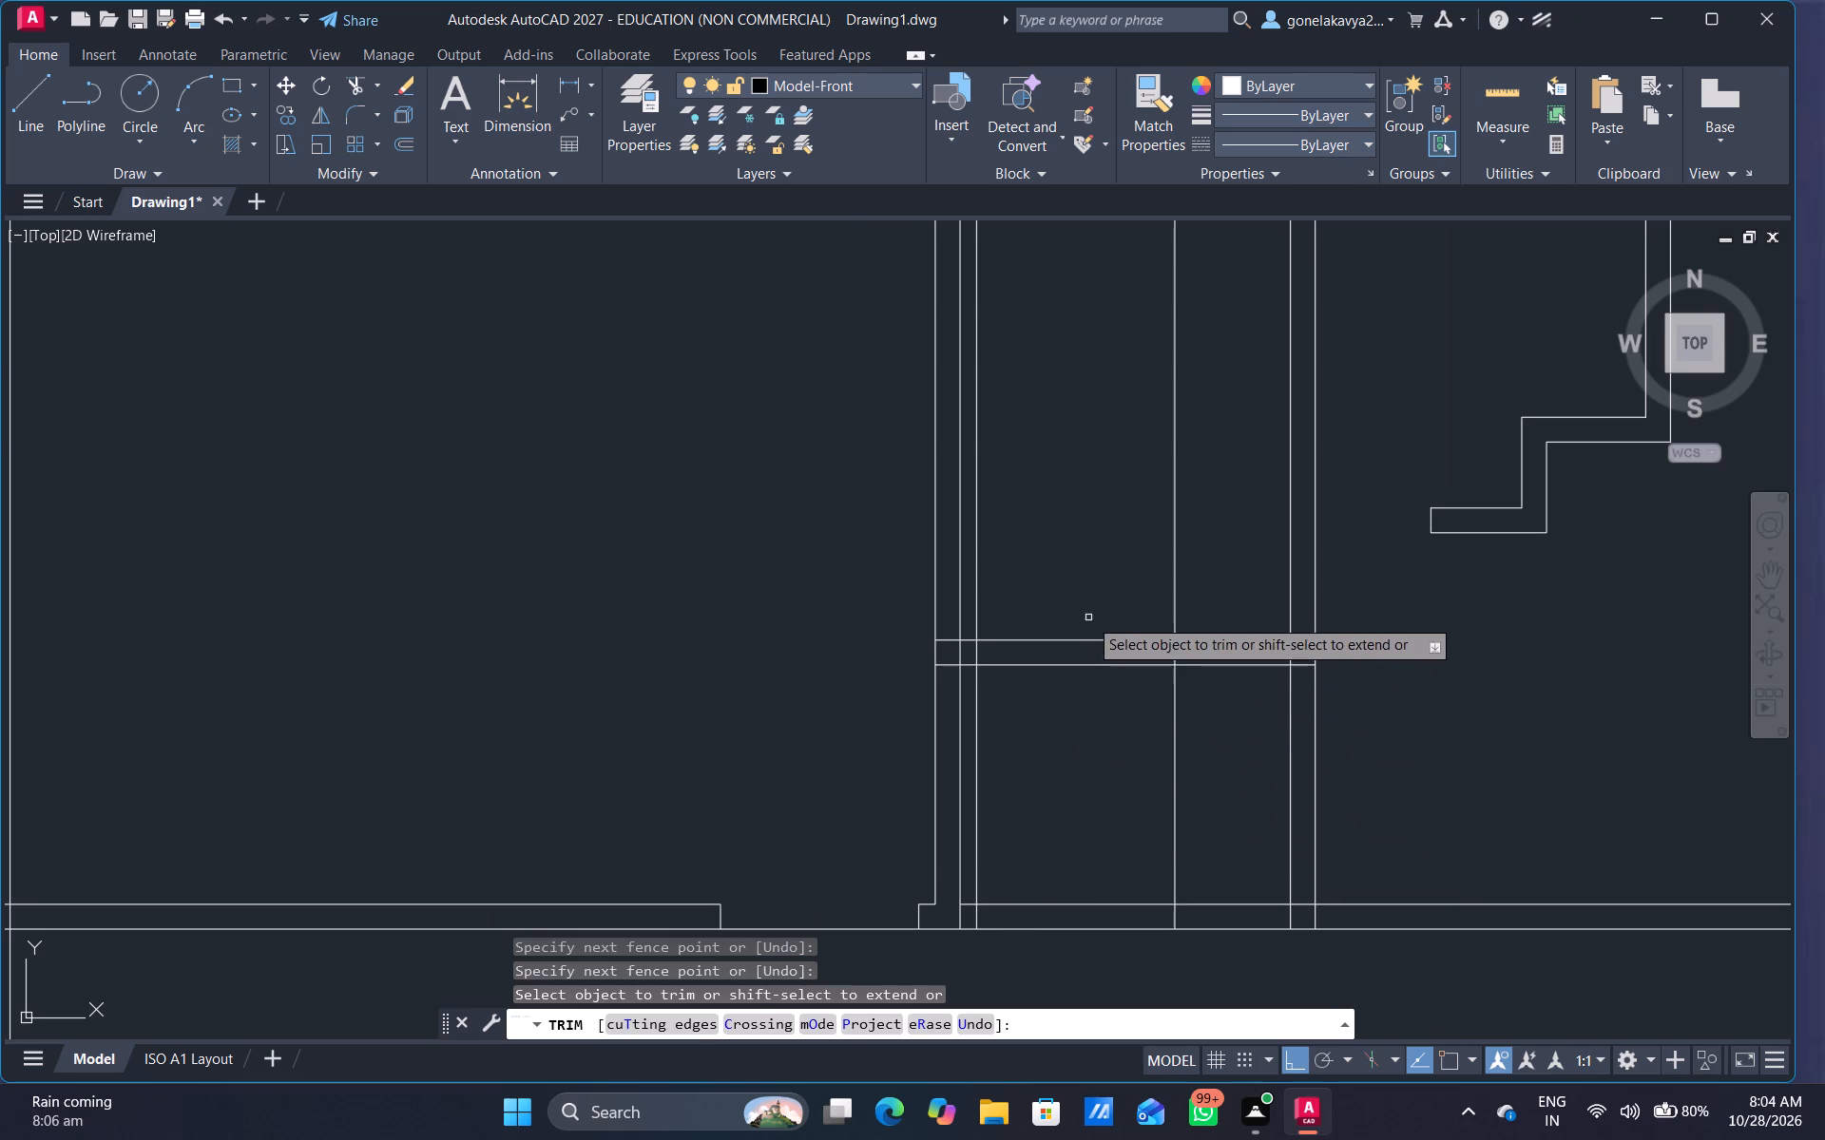
left_click_drag(1088, 606, 1195, 739)
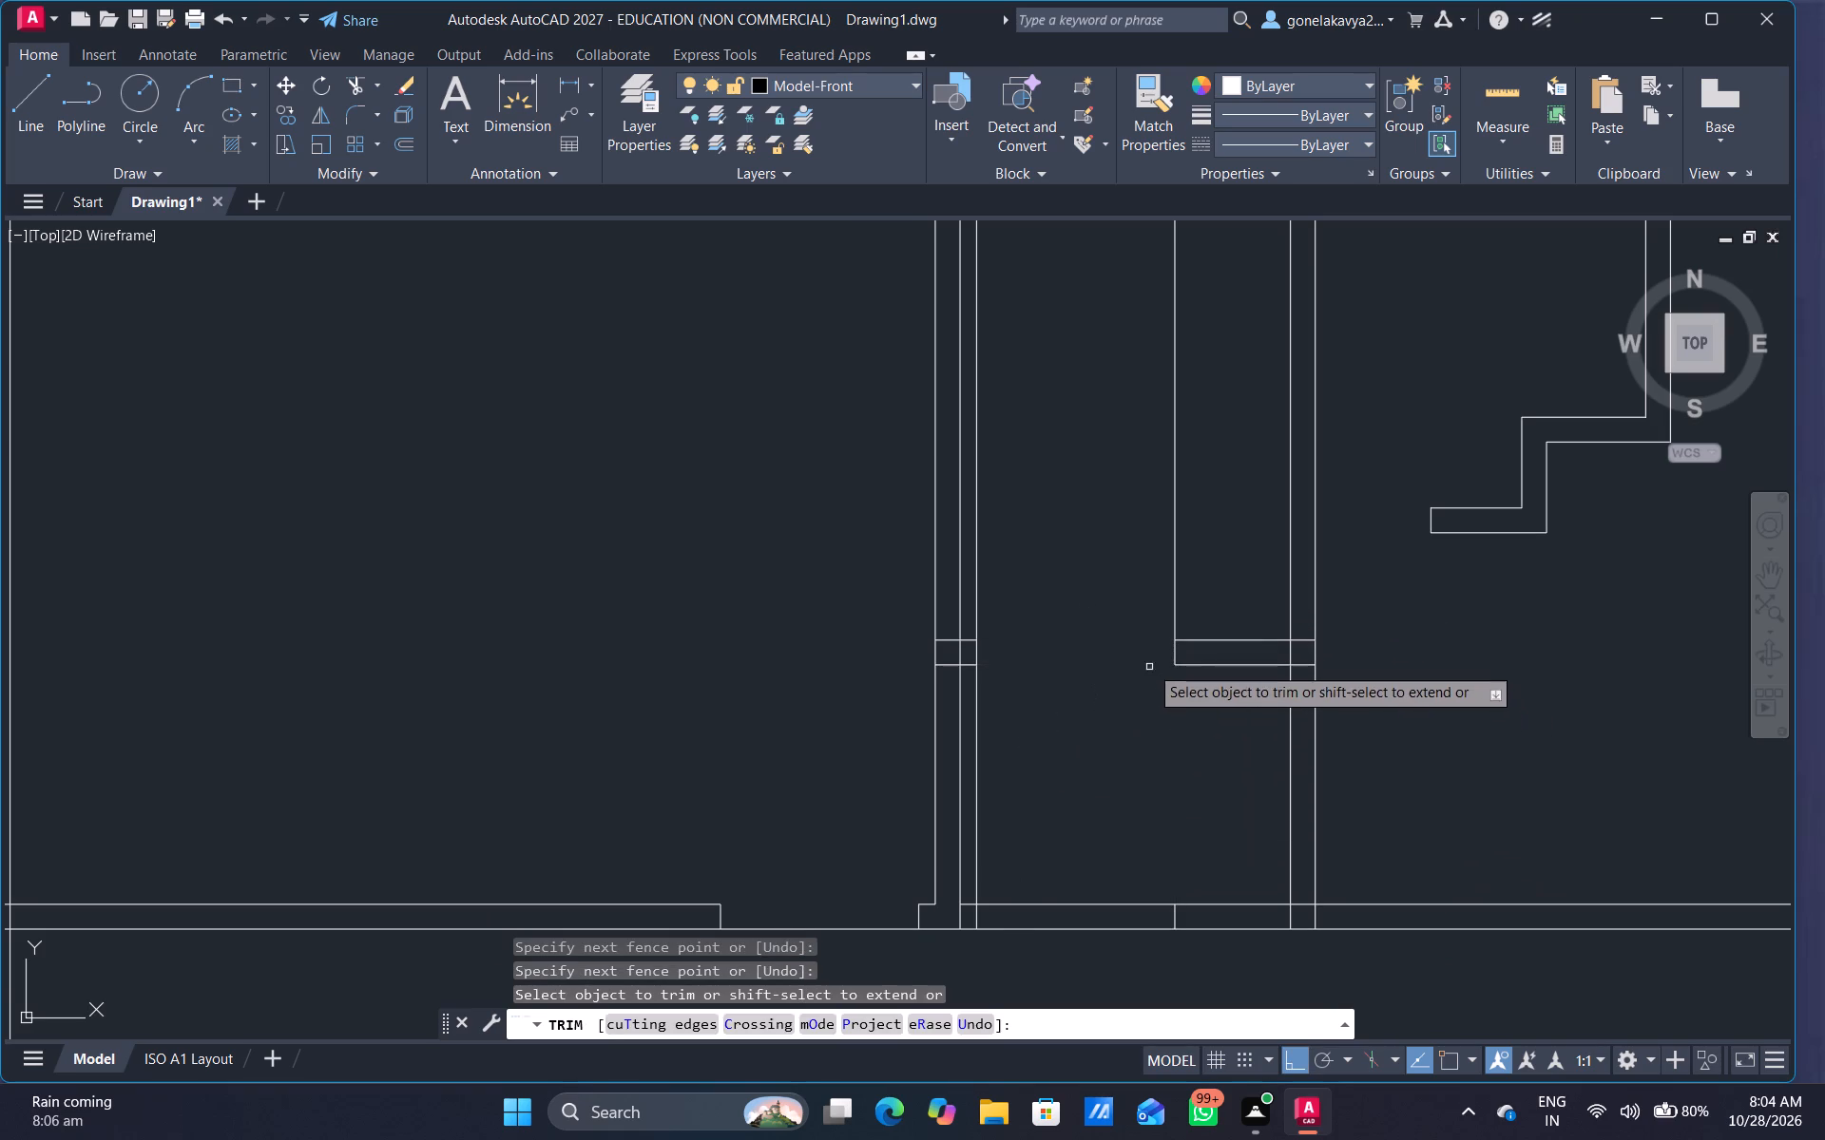
left_click(1182, 569)
left_click_drag(1184, 566, 1150, 602)
left_click_drag(1204, 591, 1162, 634)
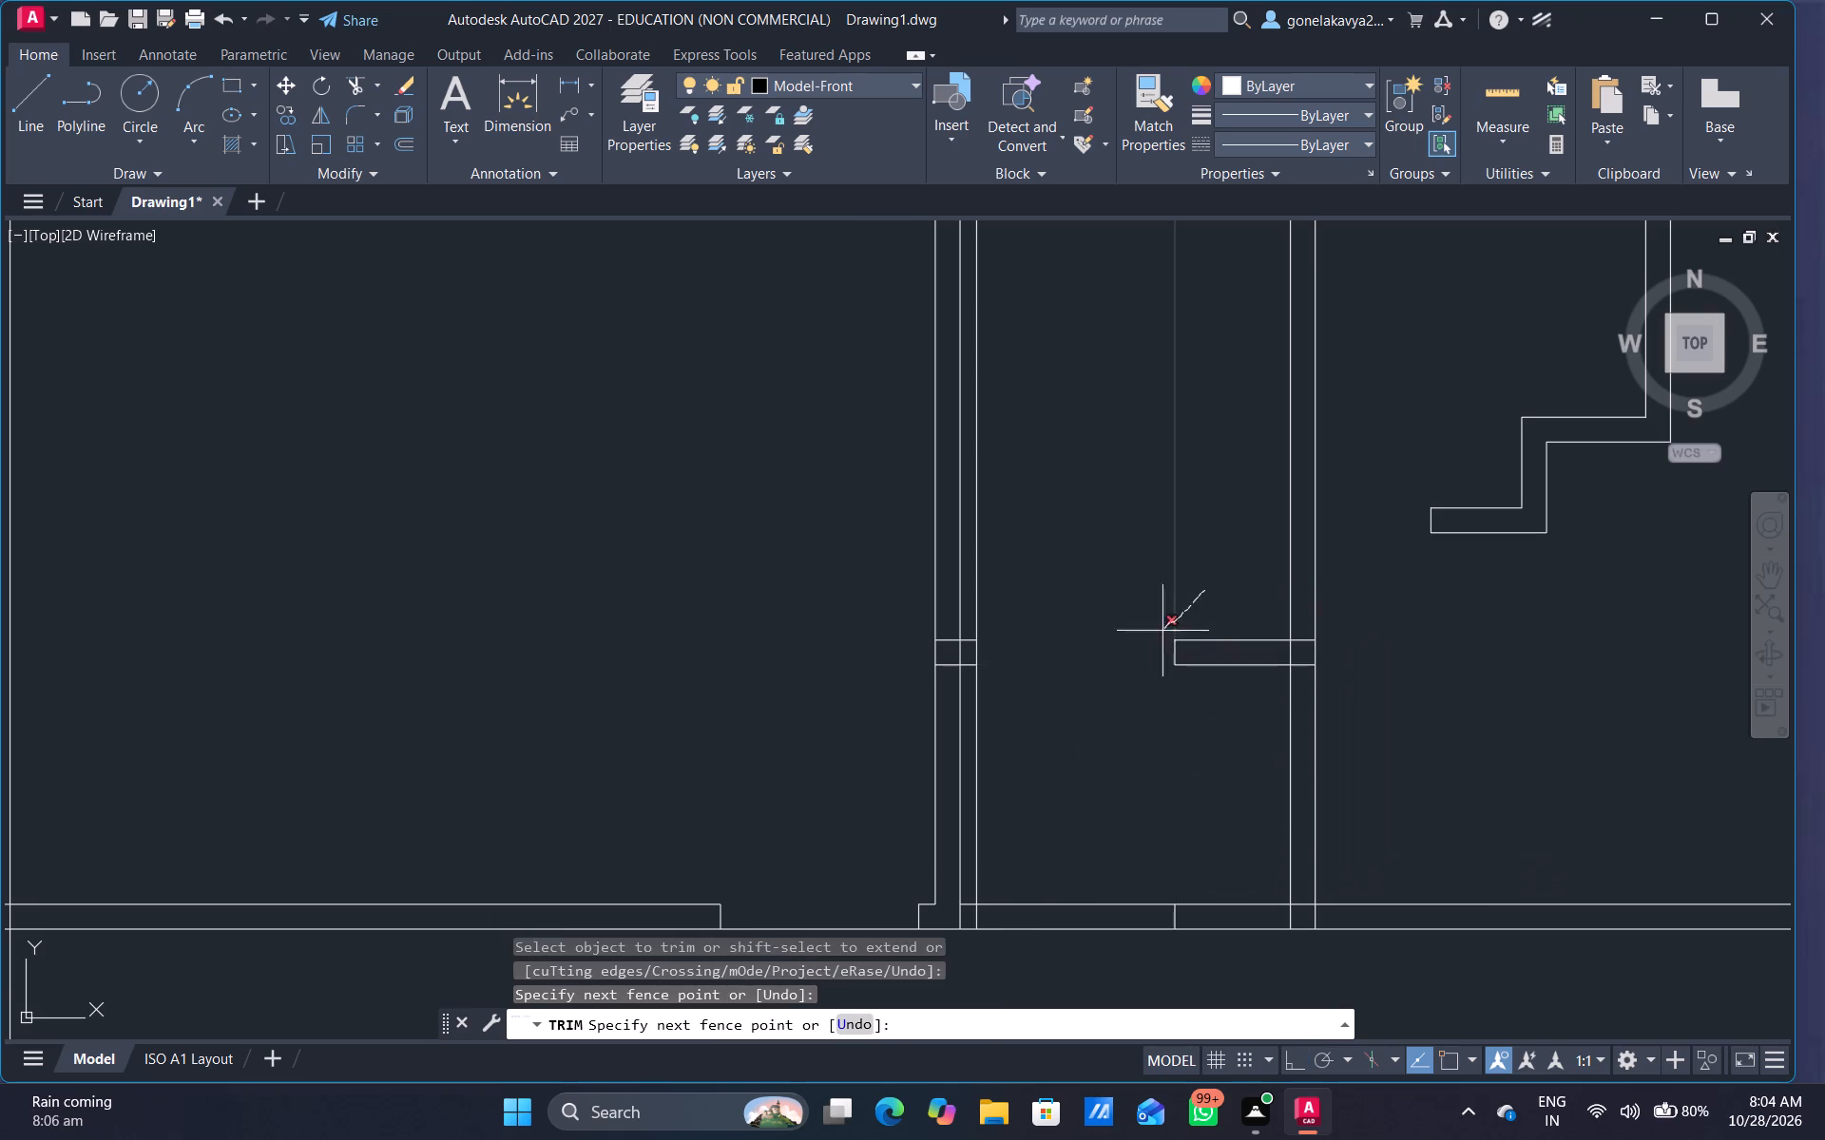
left_click_drag(1162, 634, 1155, 640)
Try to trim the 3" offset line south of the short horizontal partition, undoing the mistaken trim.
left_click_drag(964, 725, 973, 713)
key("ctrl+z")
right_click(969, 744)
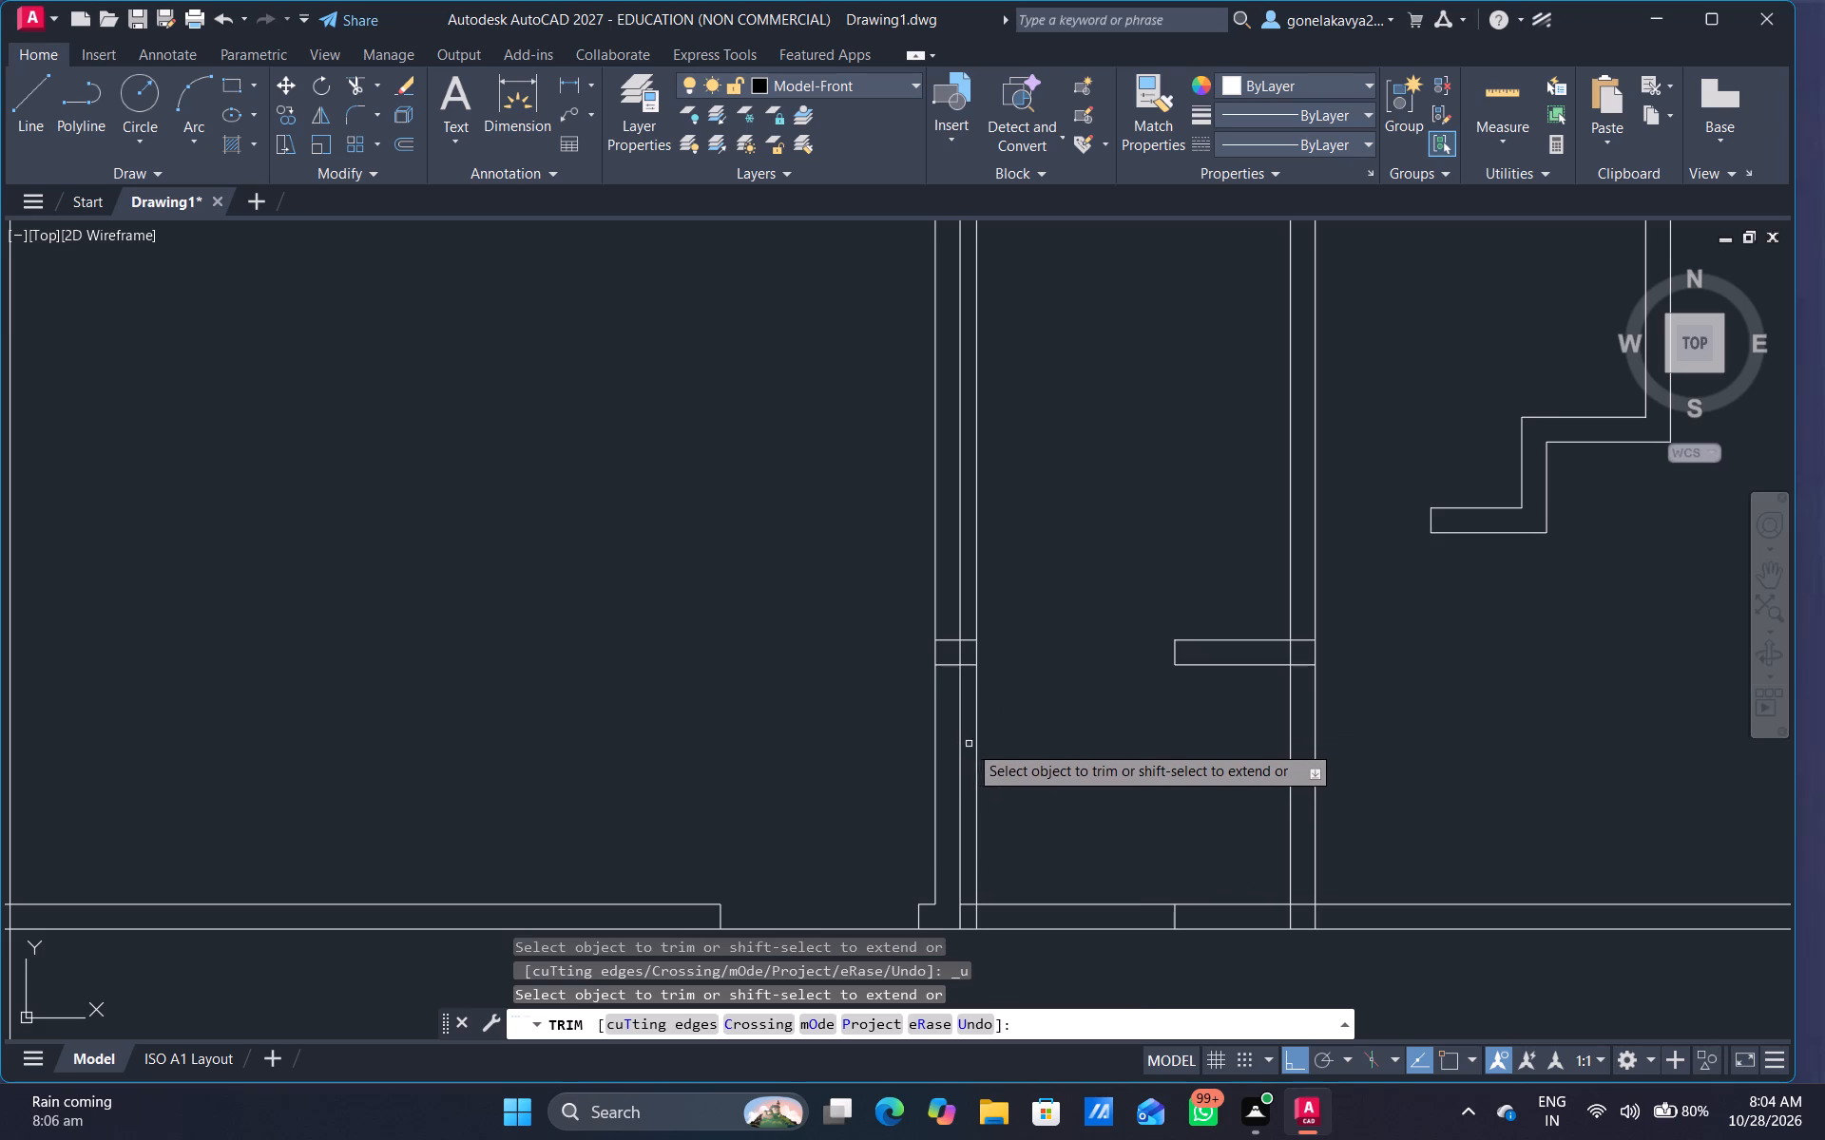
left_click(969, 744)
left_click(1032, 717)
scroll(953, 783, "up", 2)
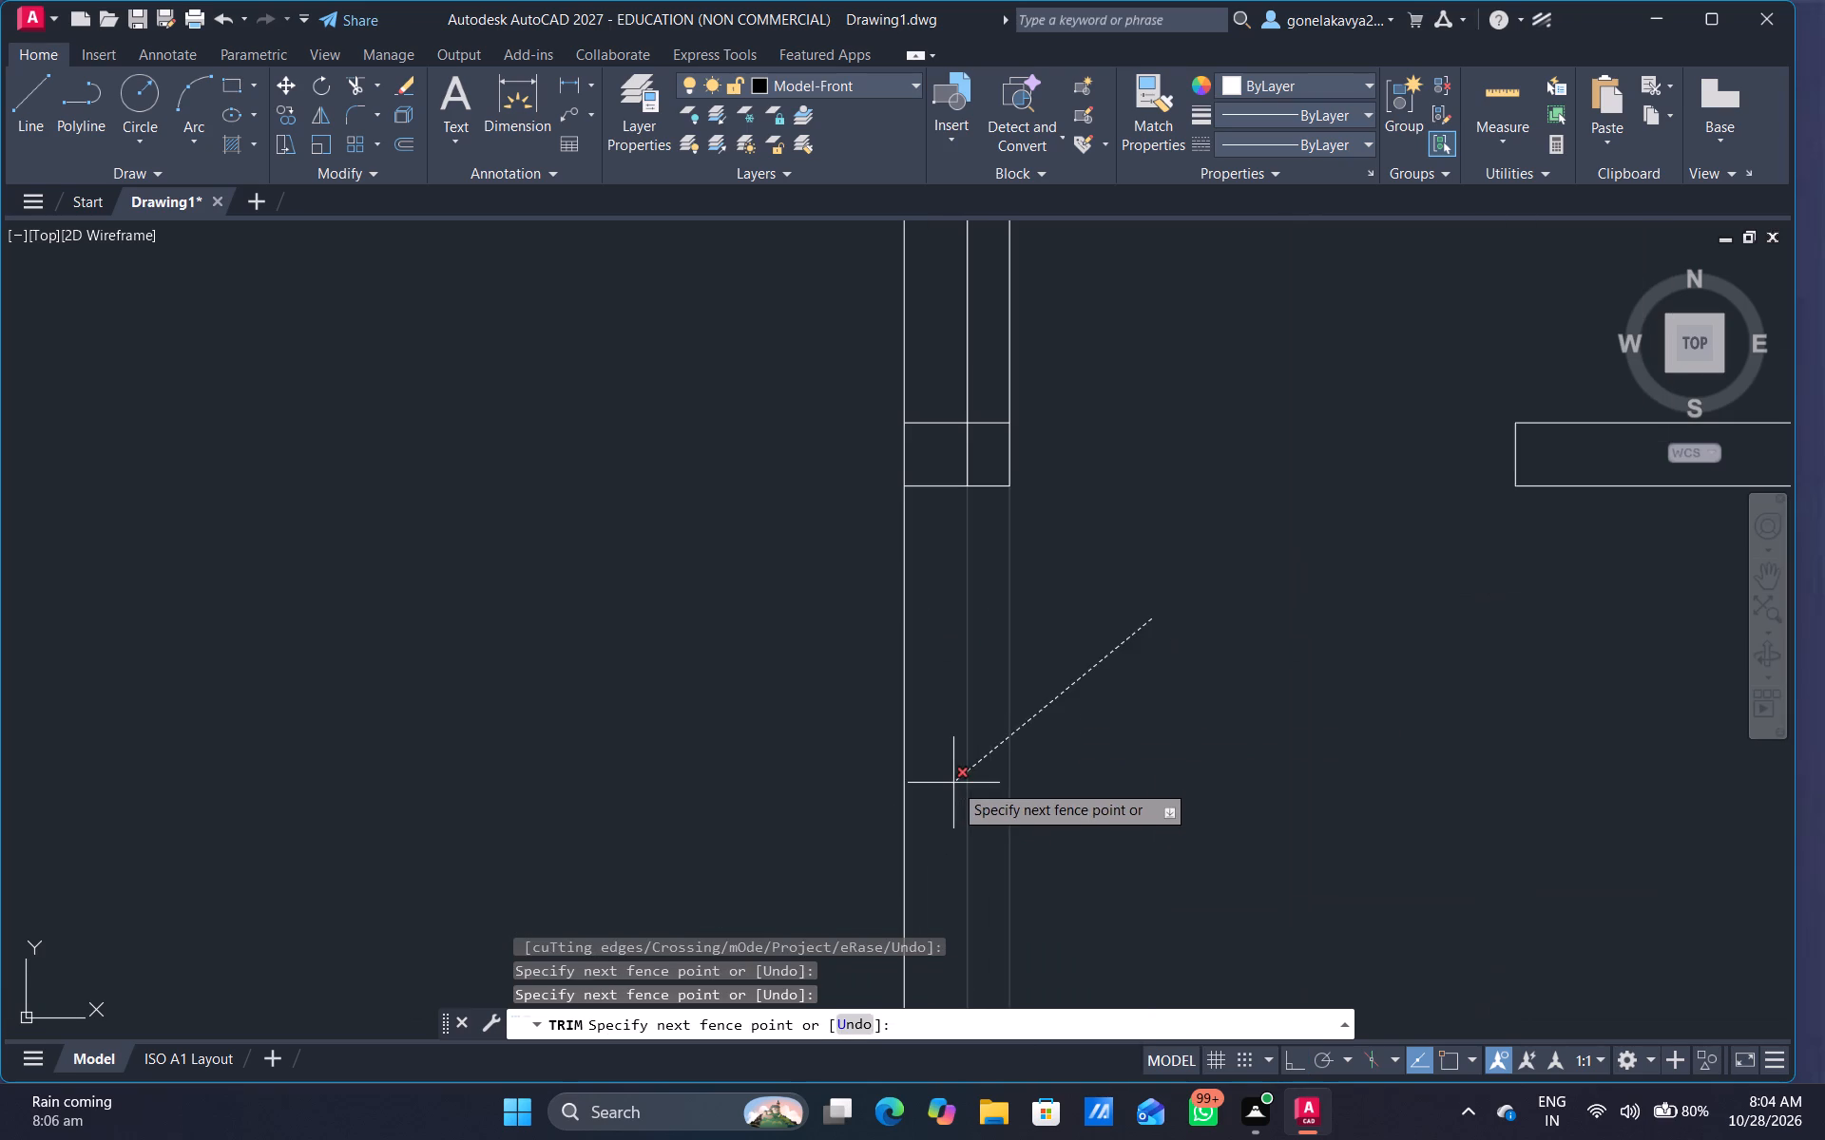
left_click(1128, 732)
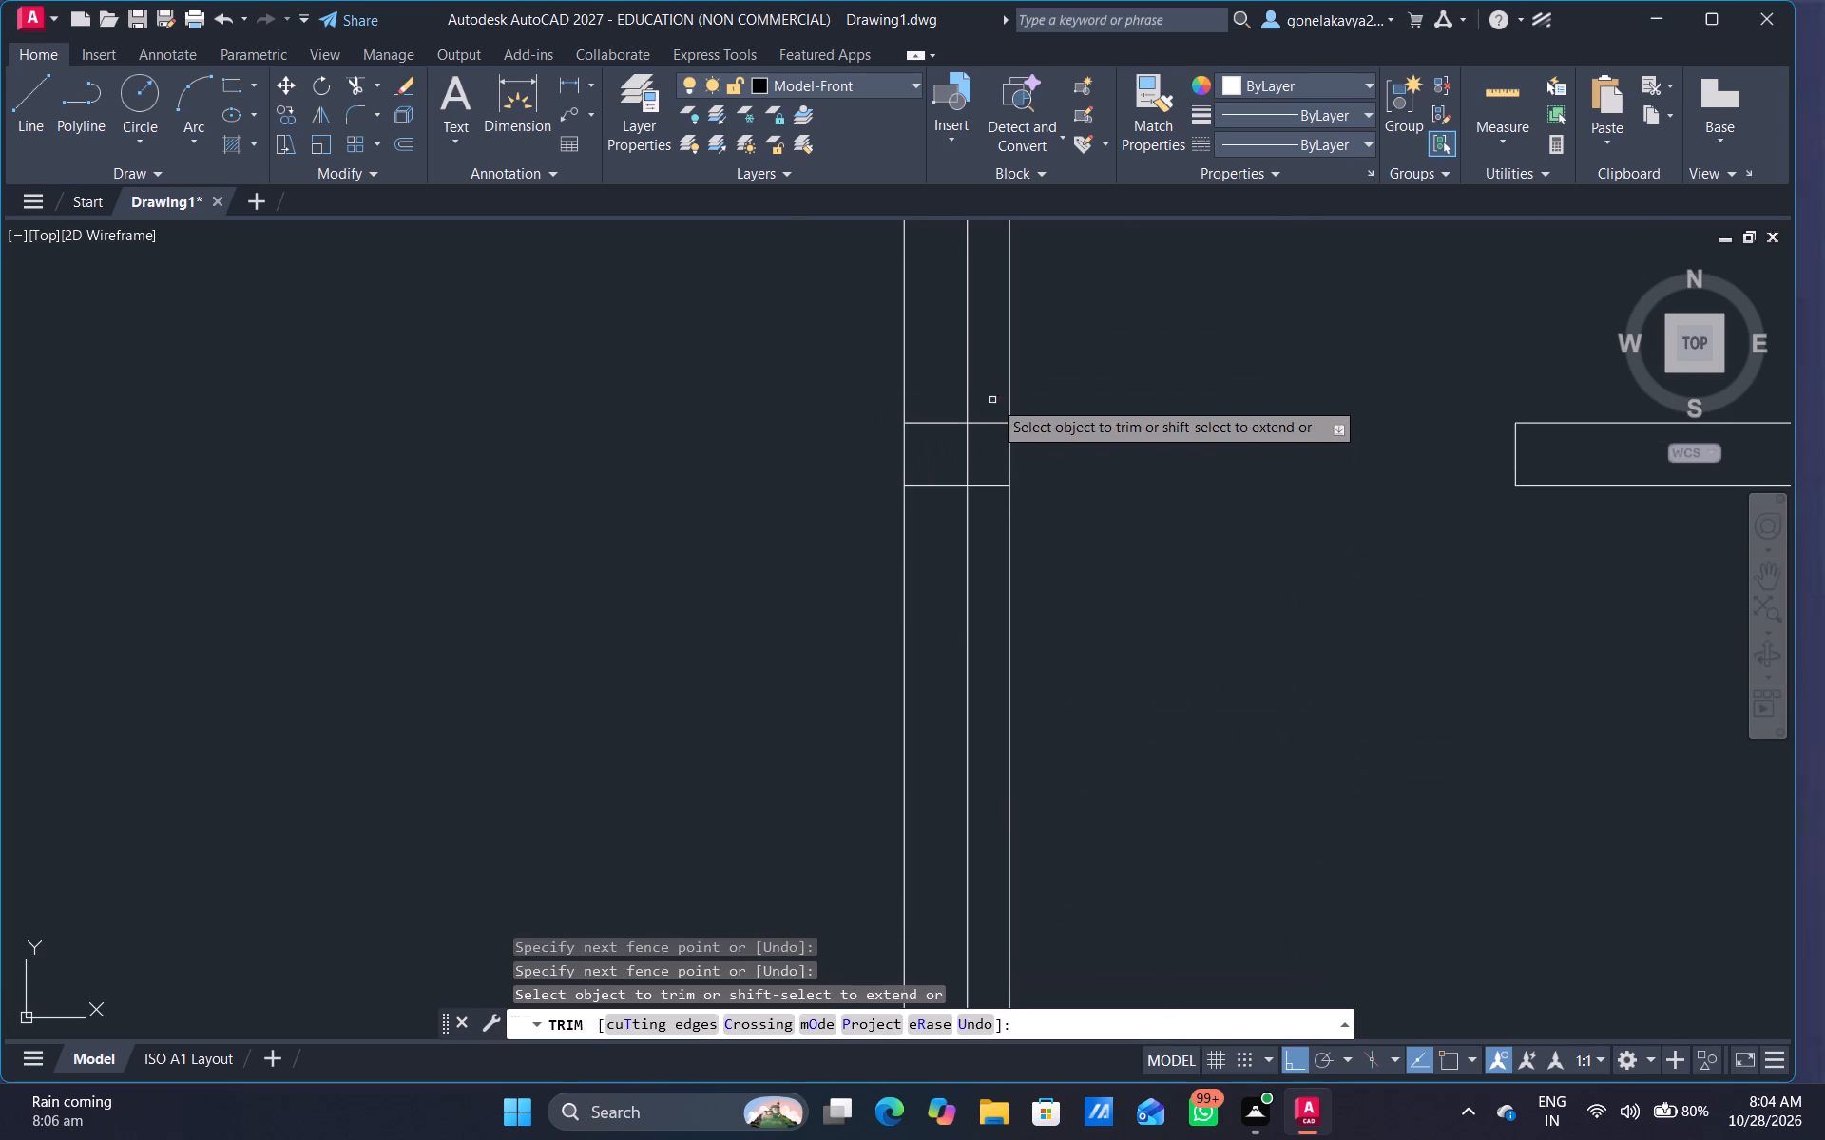
Trim the 3" offset line above and below the short partition stub, and clear the stub's junction with the westernmost vertical partition.
left_click_drag(992, 397, 1051, 387)
left_click_drag(1025, 528, 1000, 572)
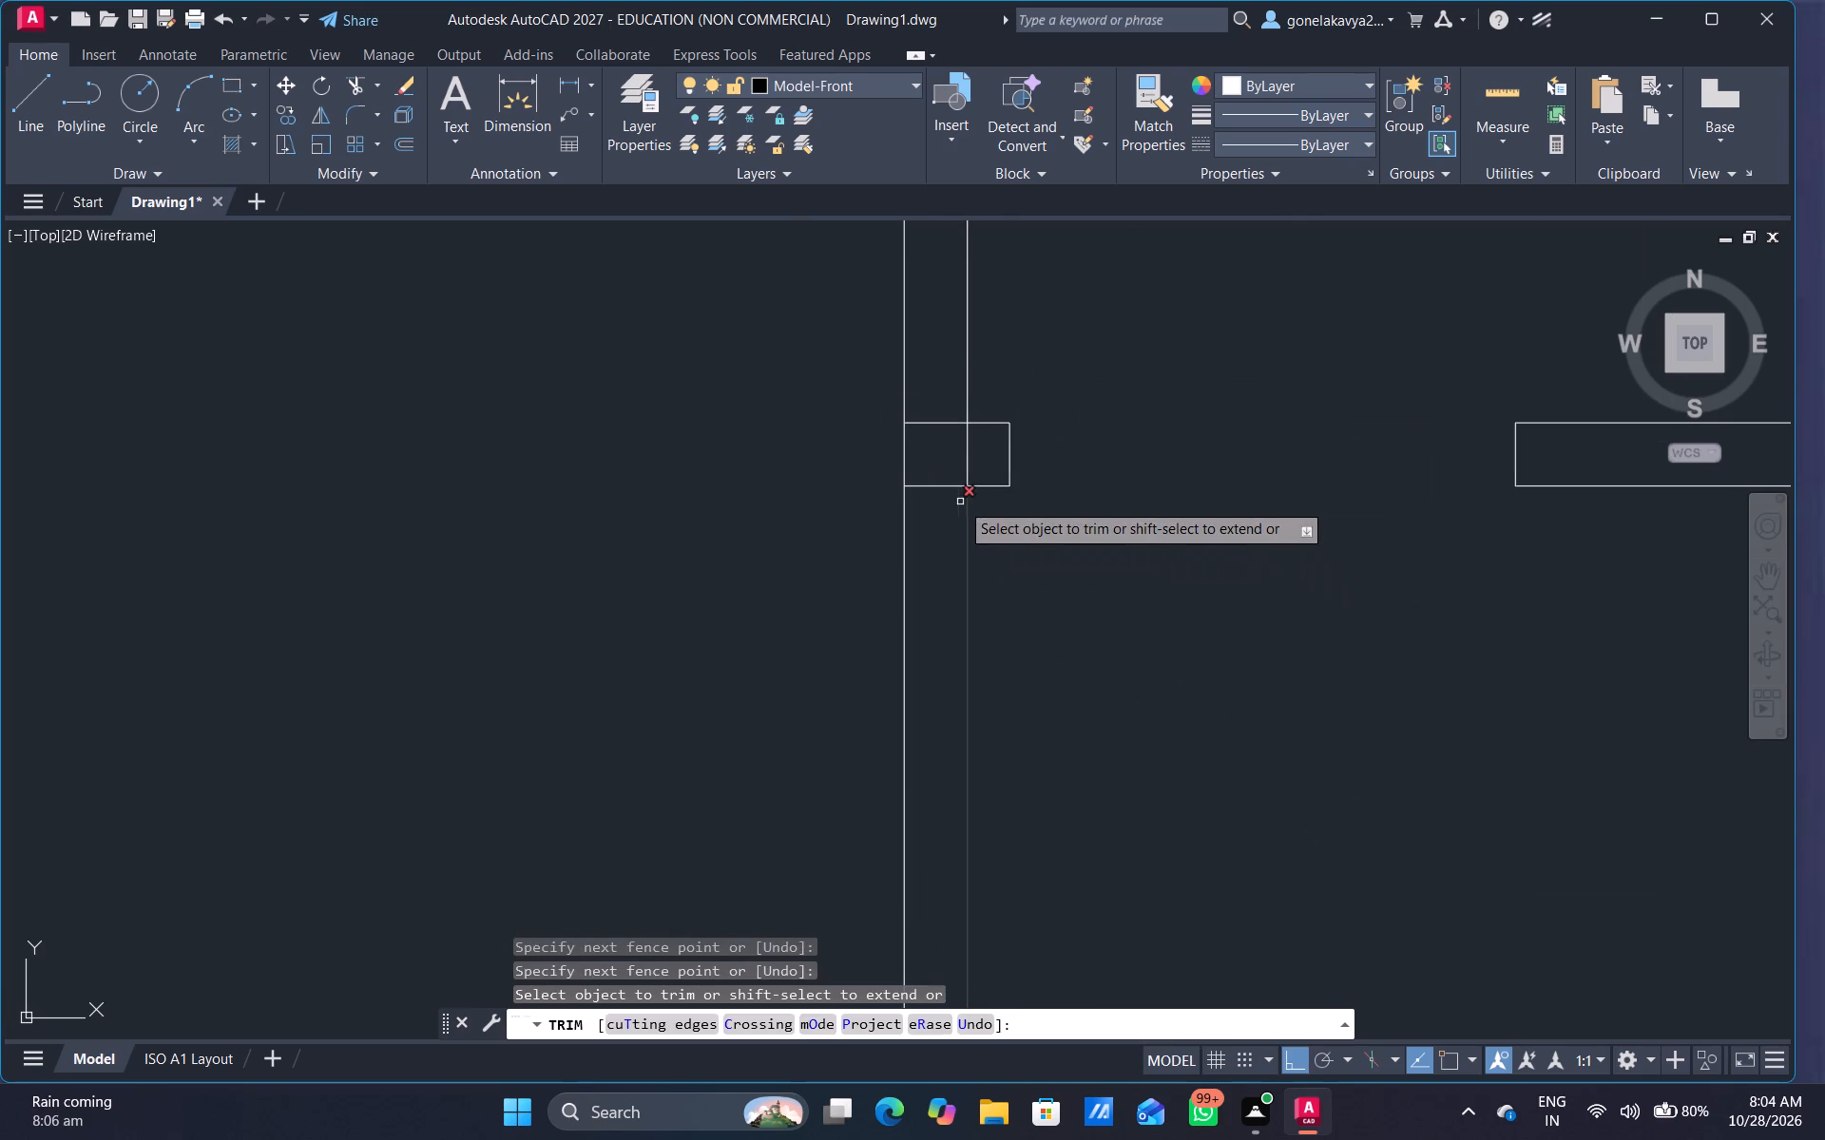
left_click_drag(934, 389, 967, 444)
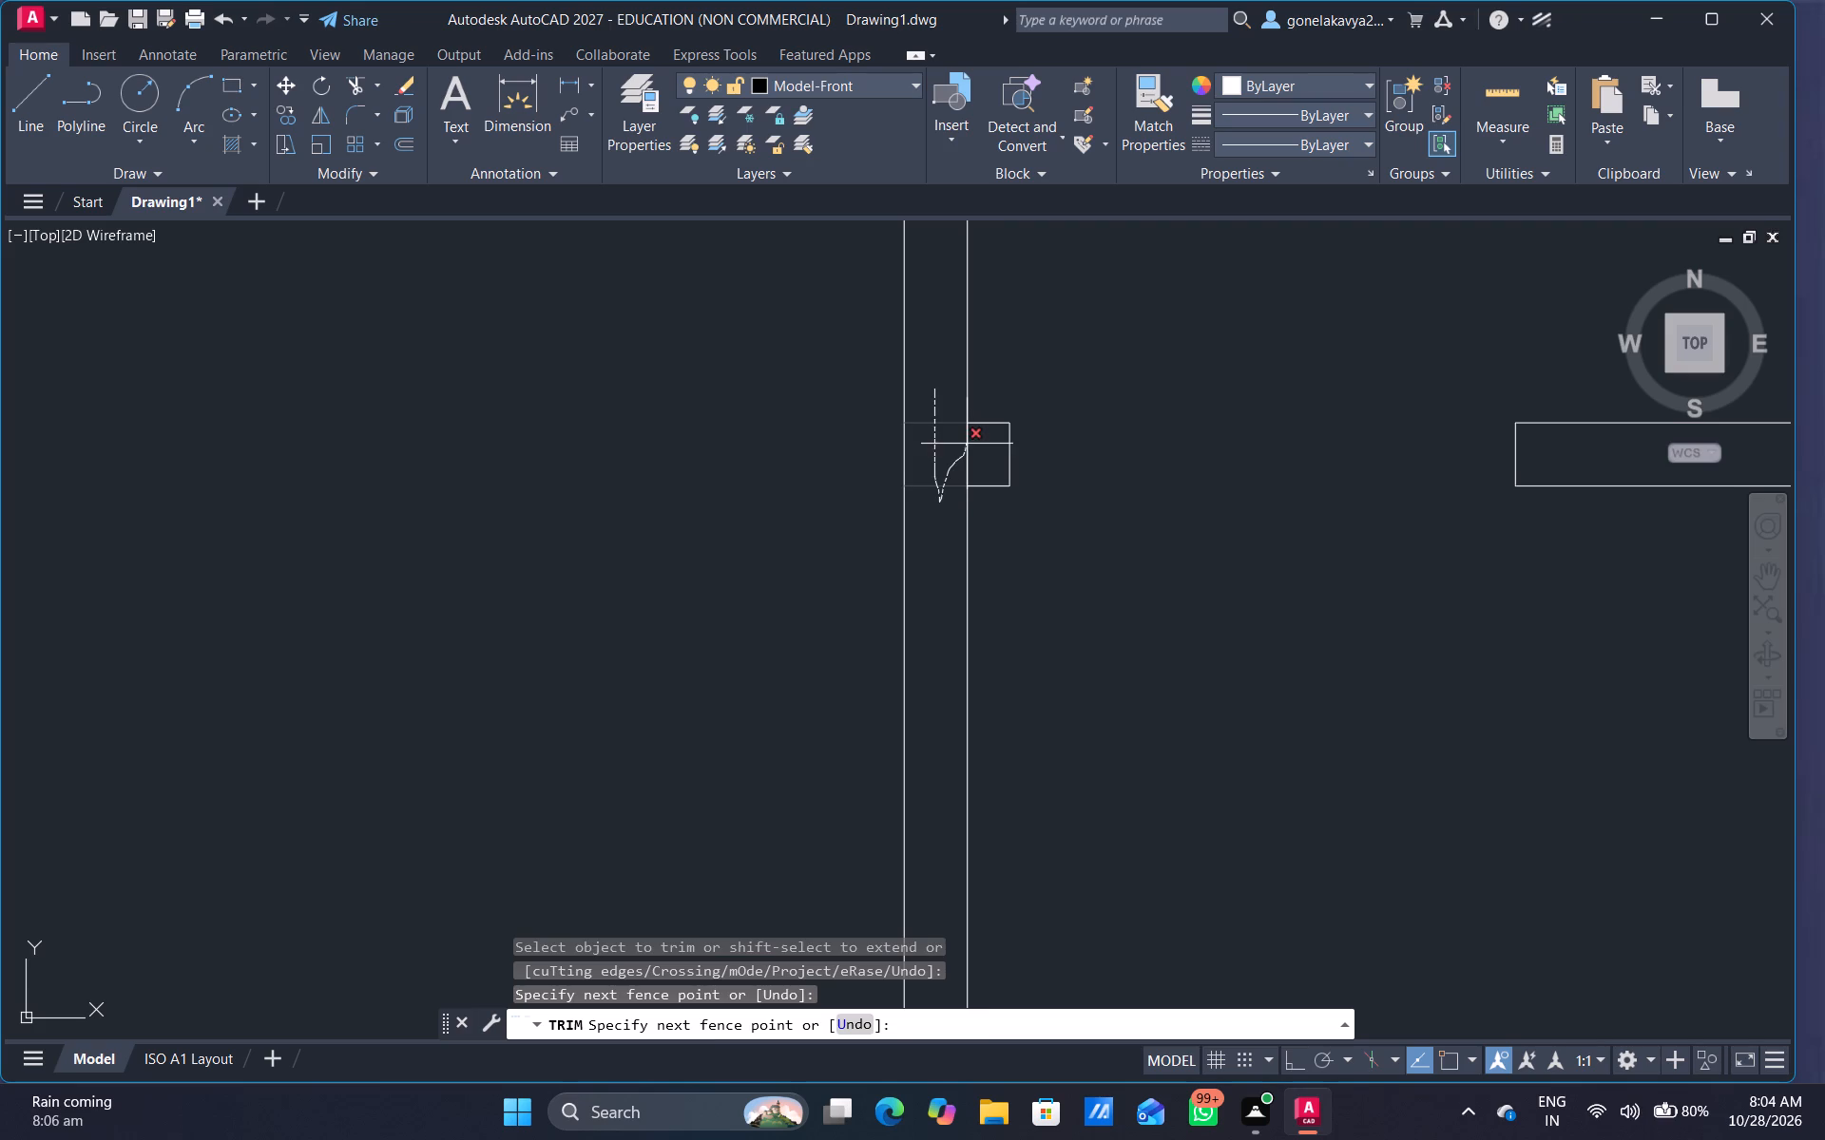
left_click_drag(967, 444, 968, 443)
scroll(1066, 491, "down", 2)
middle_click_drag(1074, 542, 880, 558)
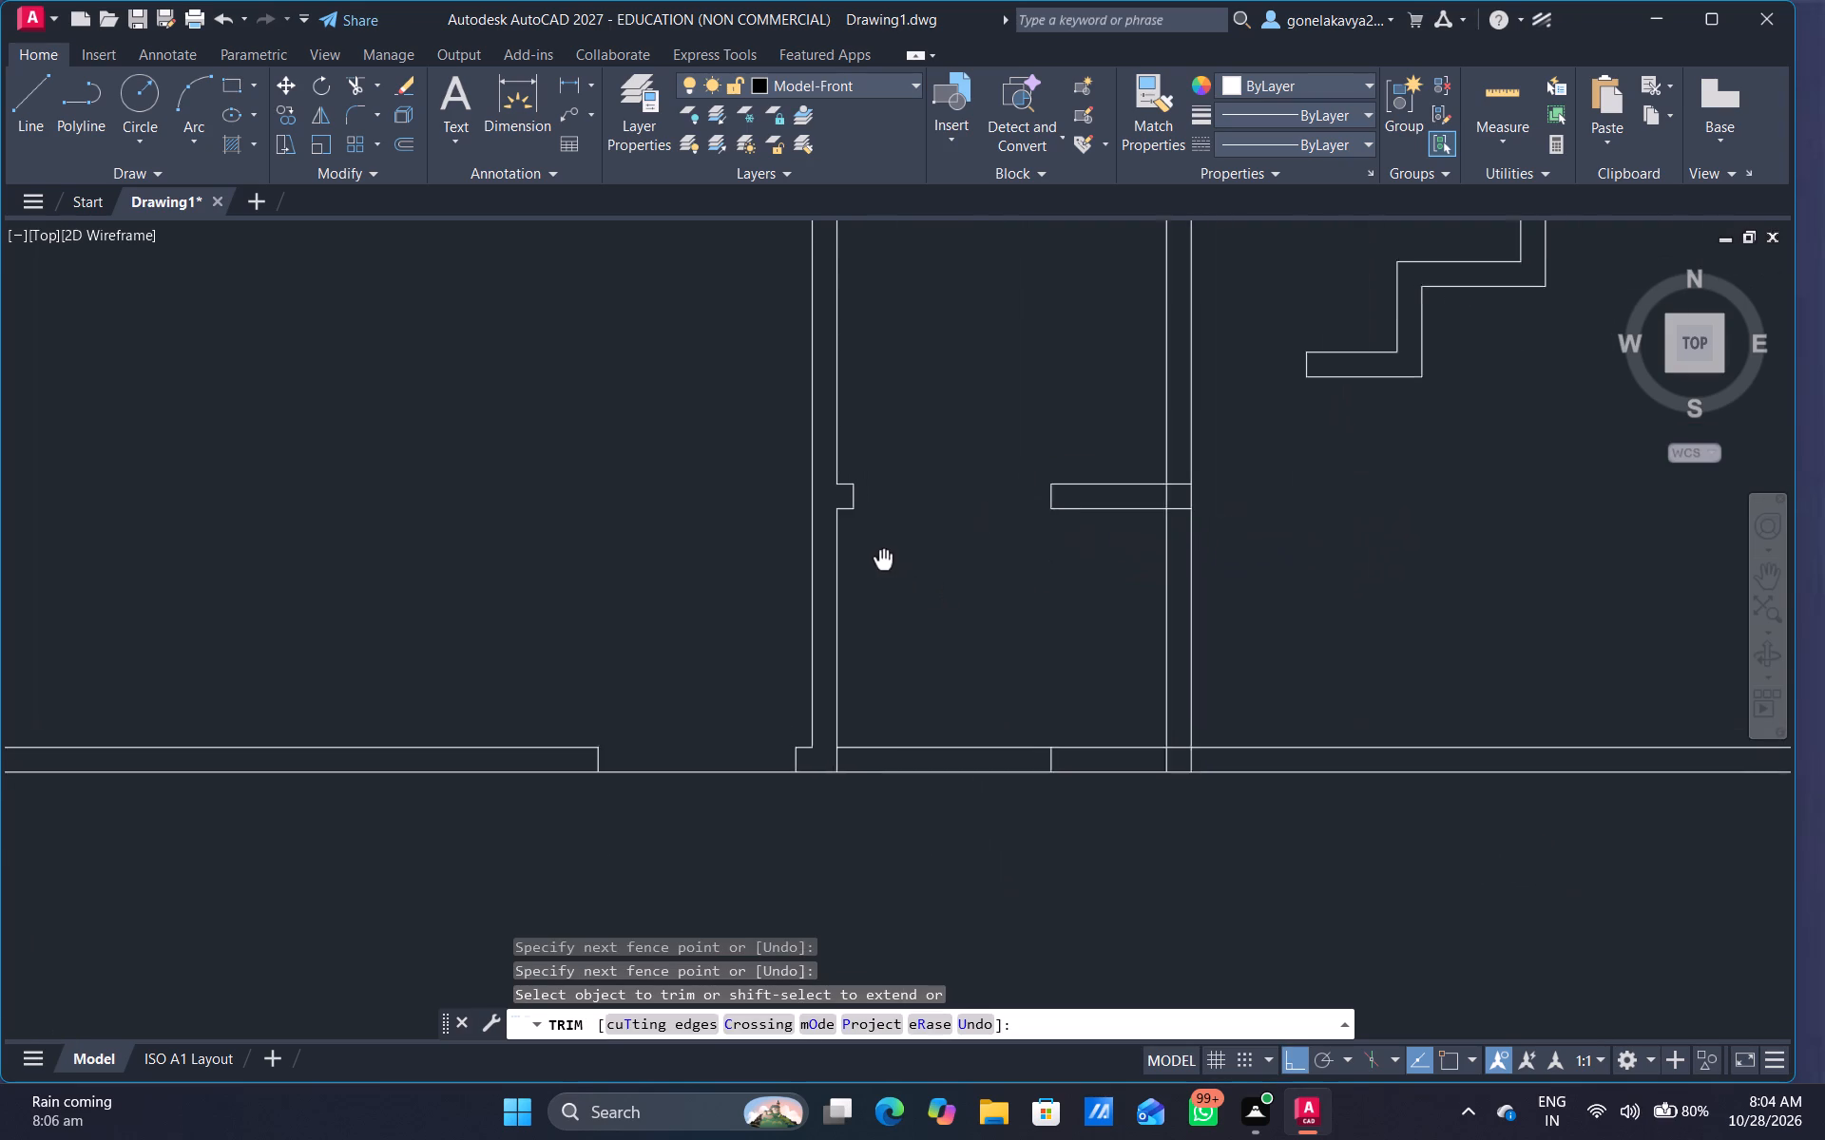
middle_click_drag(880, 558, 659, 609)
key("Escape")
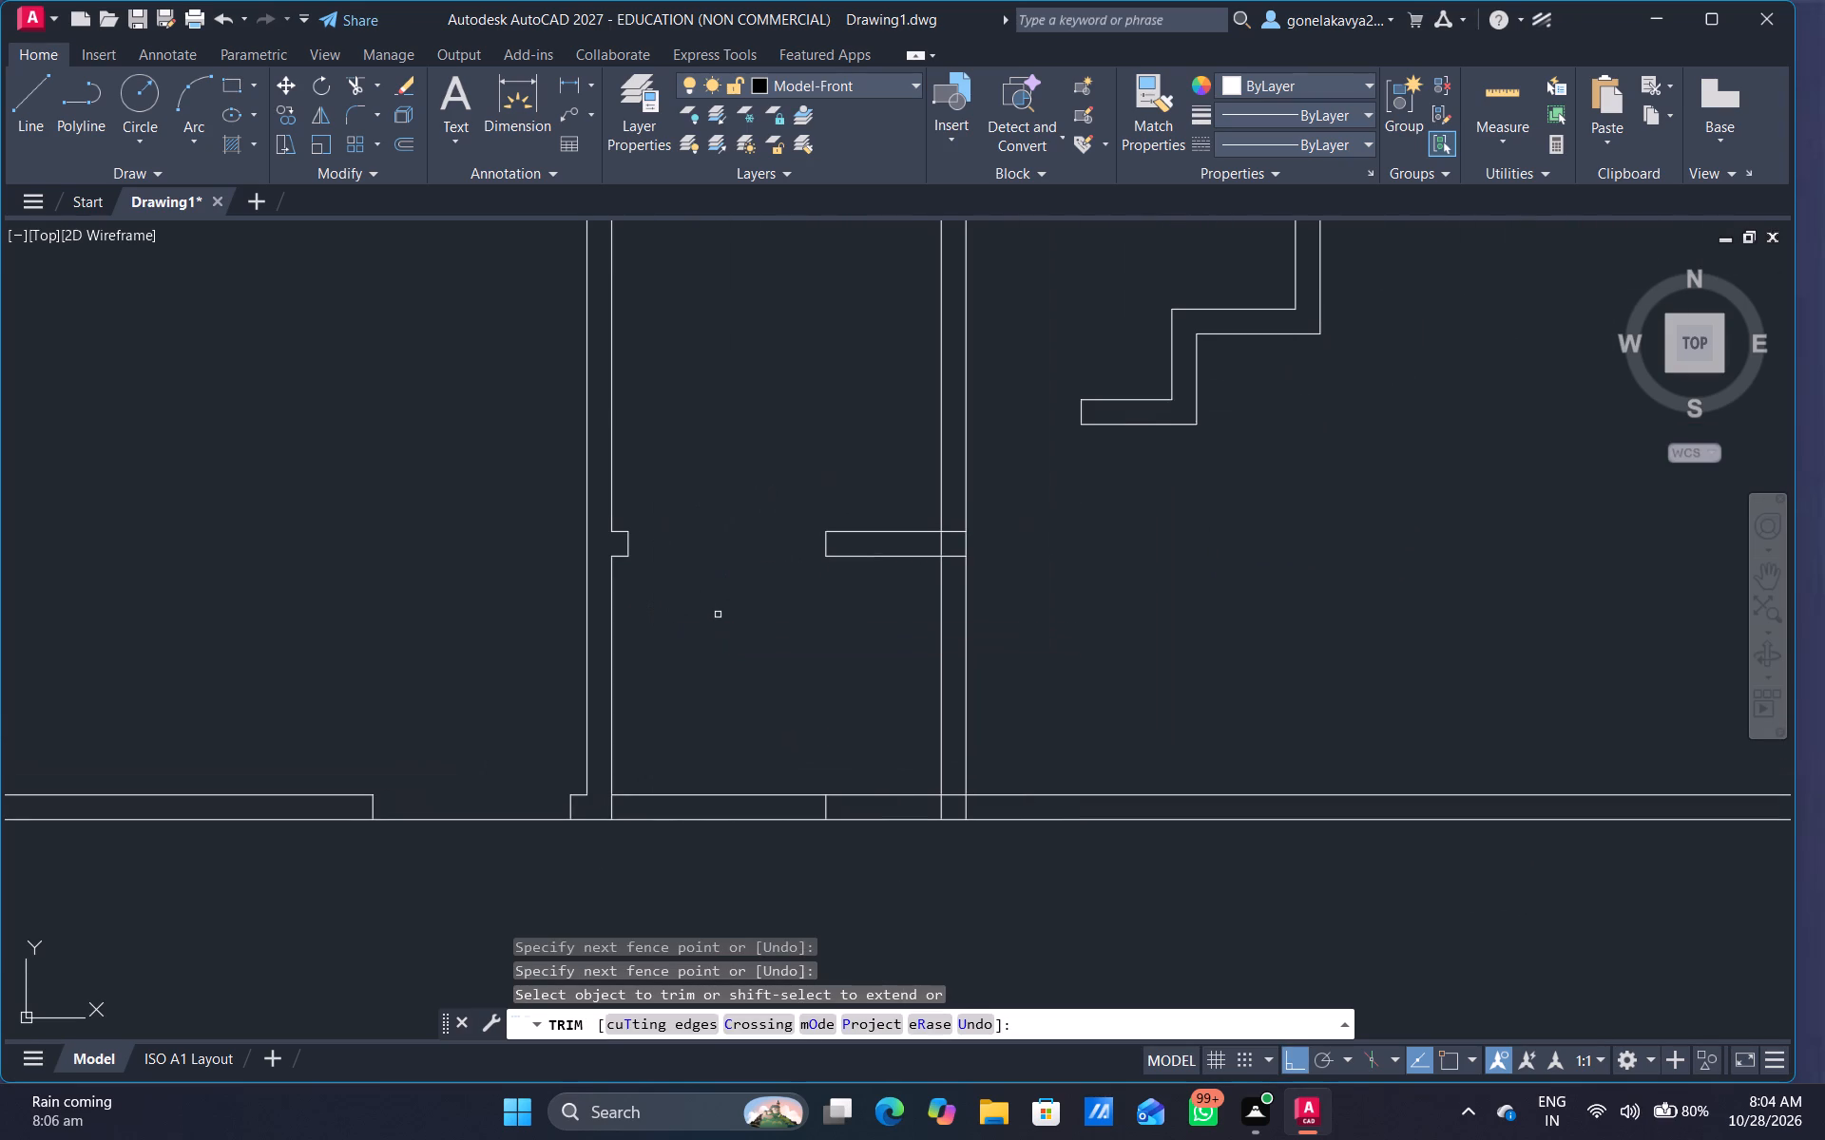
Offset the south line of the short horizontal partition's eastern piece 1' to the south.
key("o")
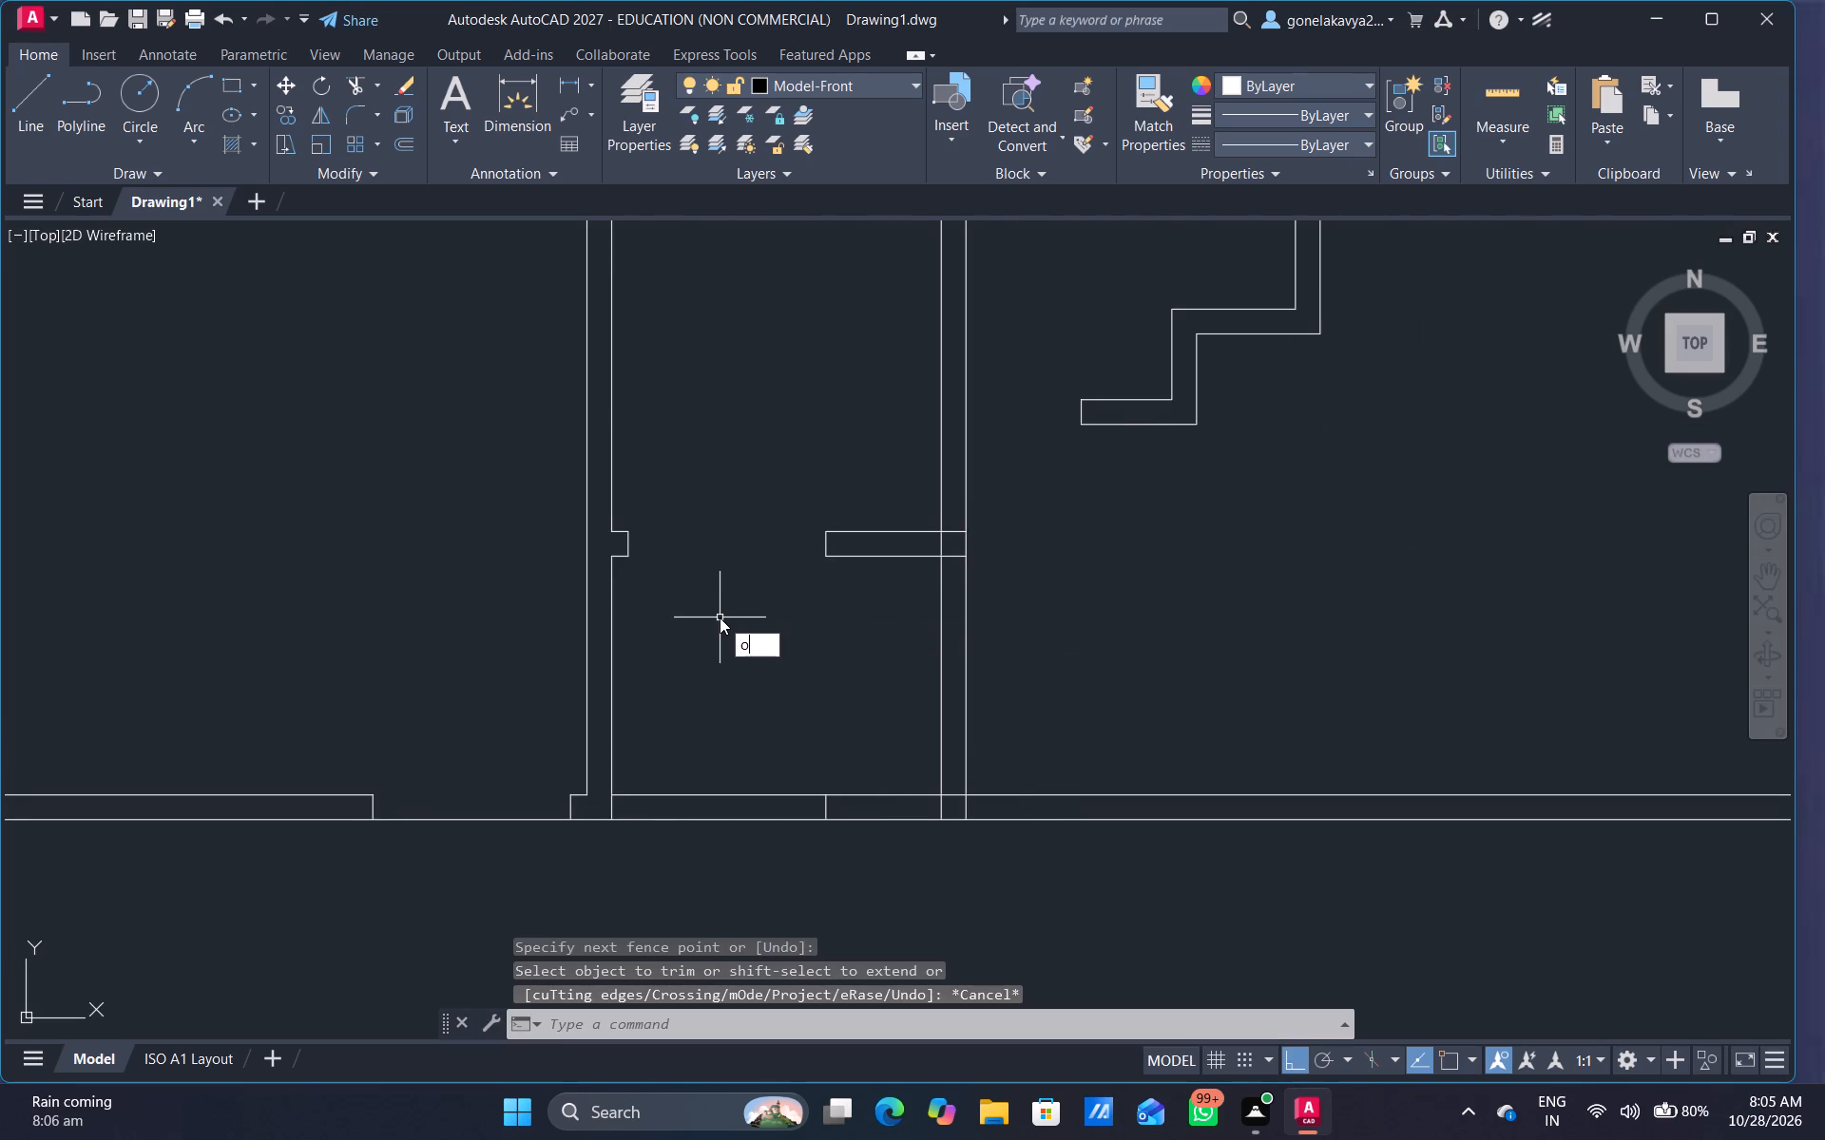
key("Return")
left_click(924, 554)
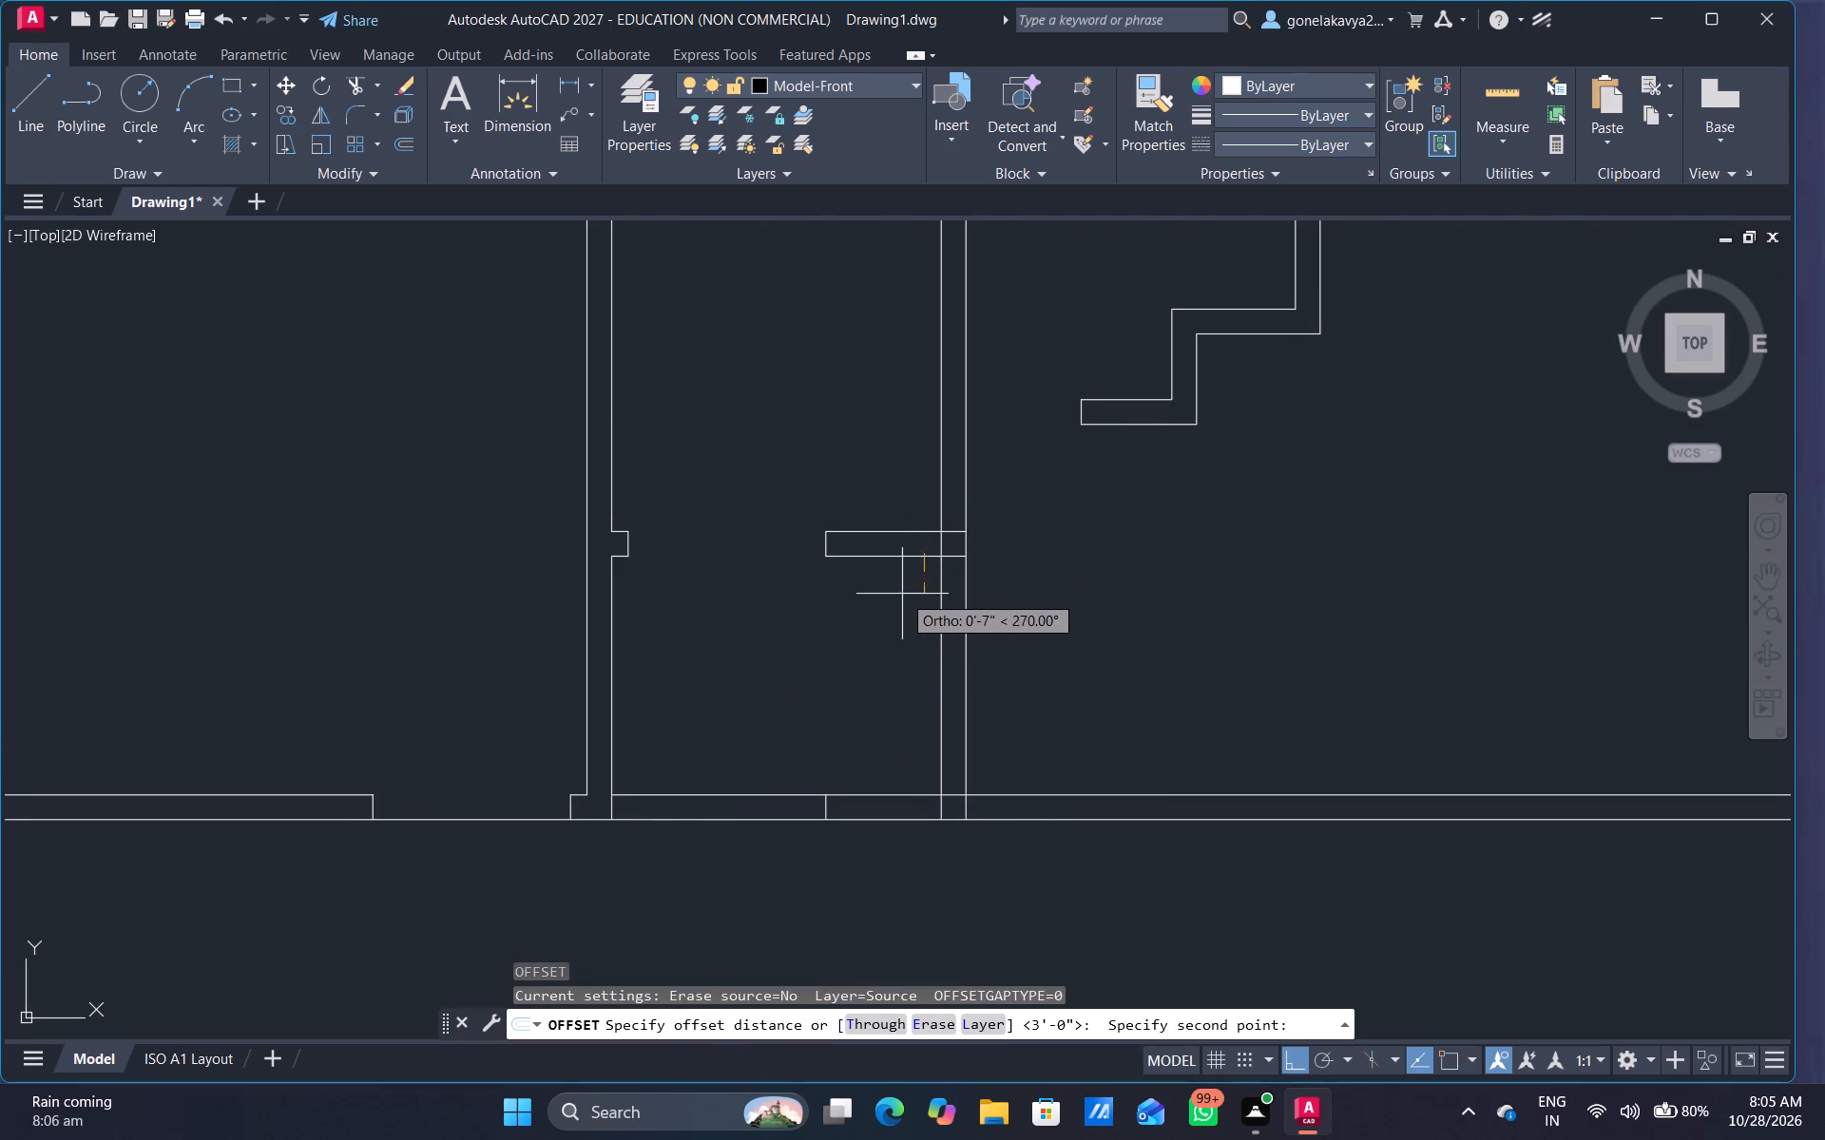
left_click(902, 594)
left_click(901, 559)
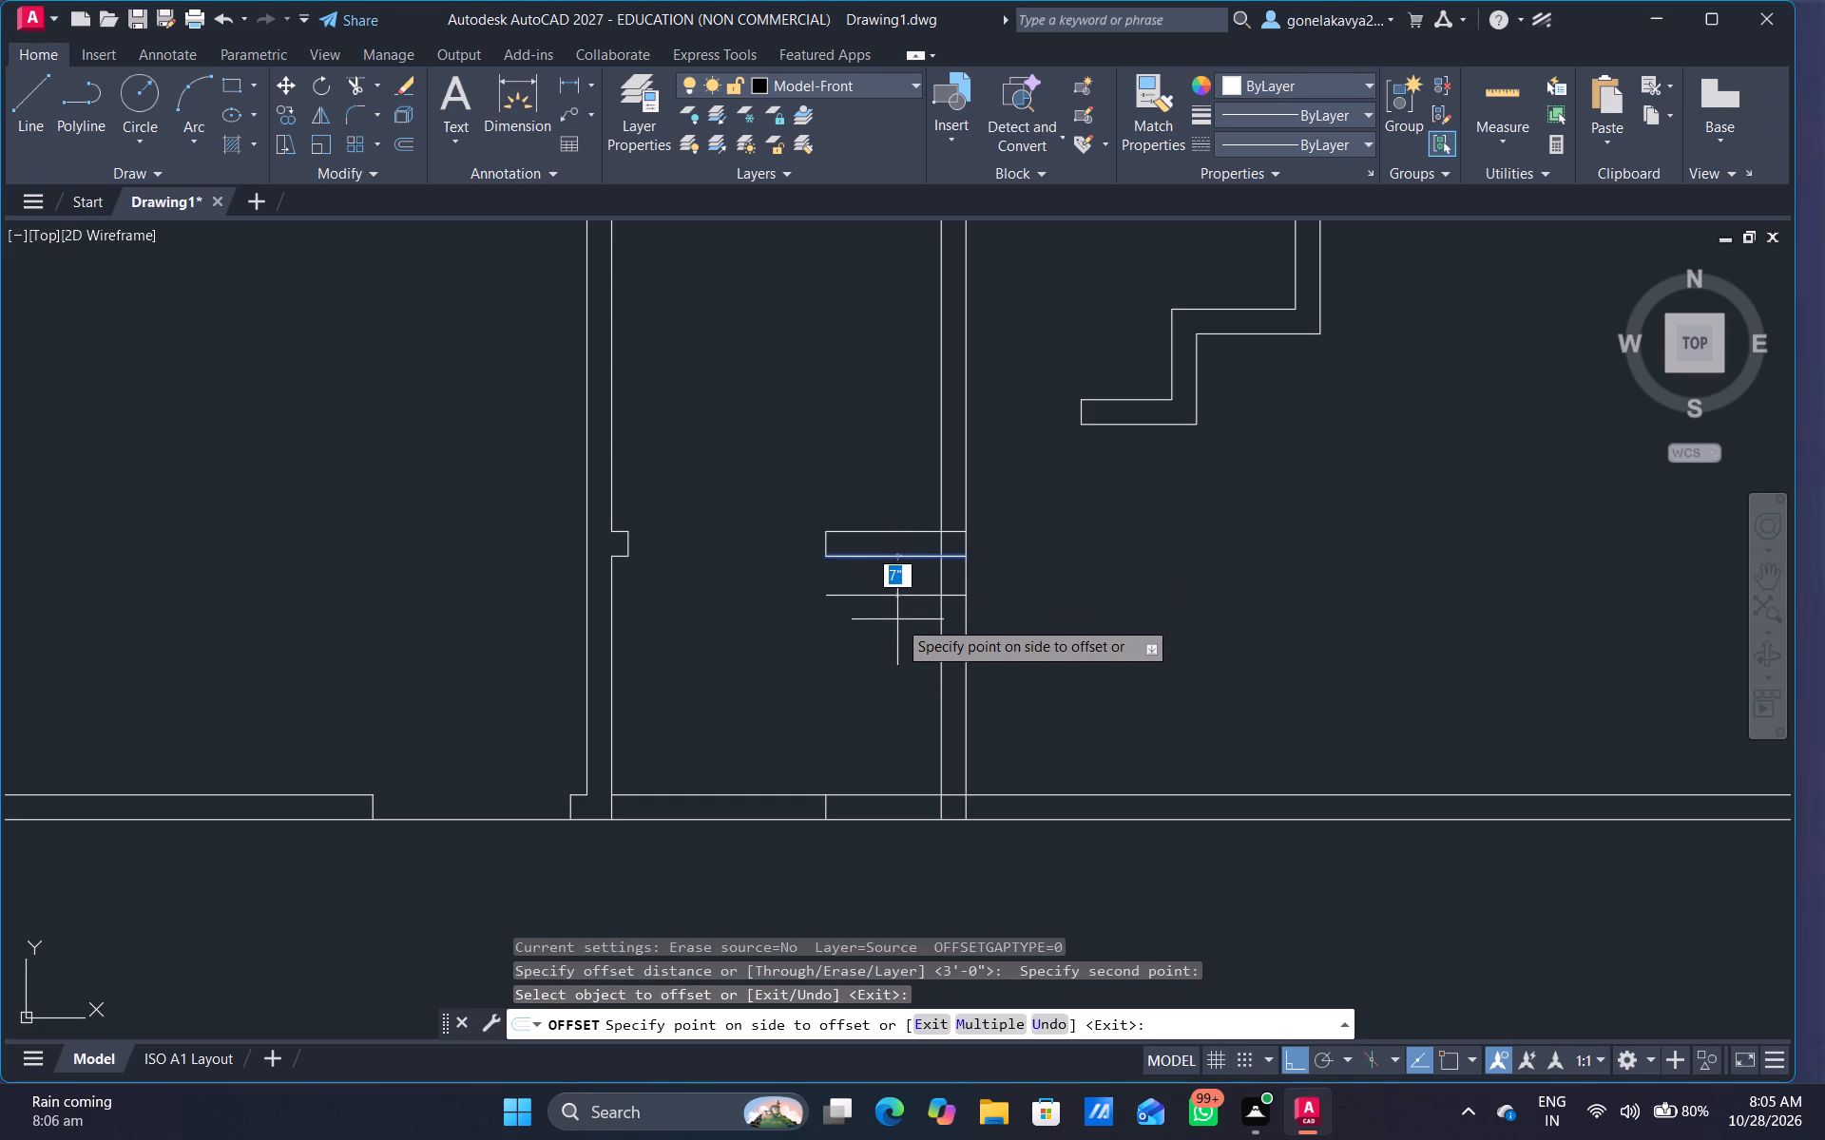
type("1'")
key("Return")
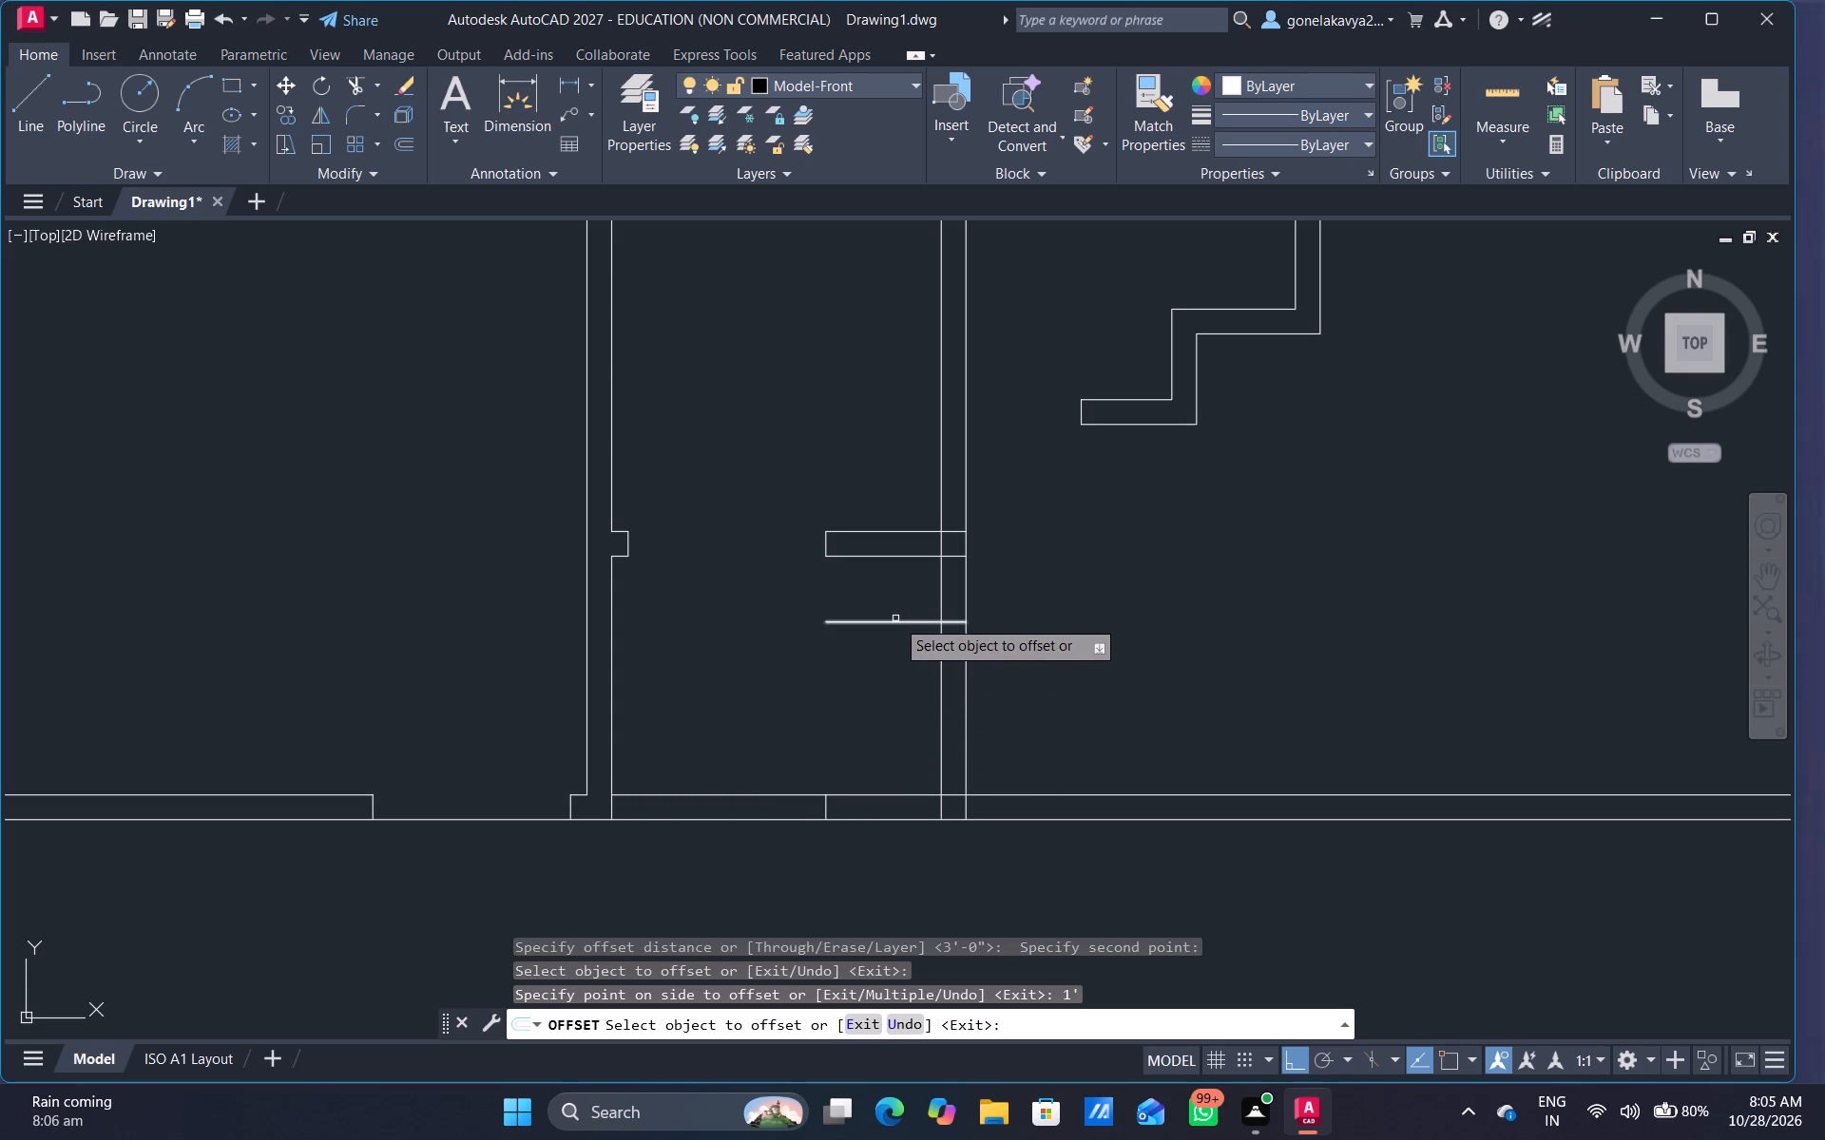
key("Escape")
Trim the middle vertical partition south of the 1' offset line, and trim the offset line's western overhang.
type("tr")
key("space")
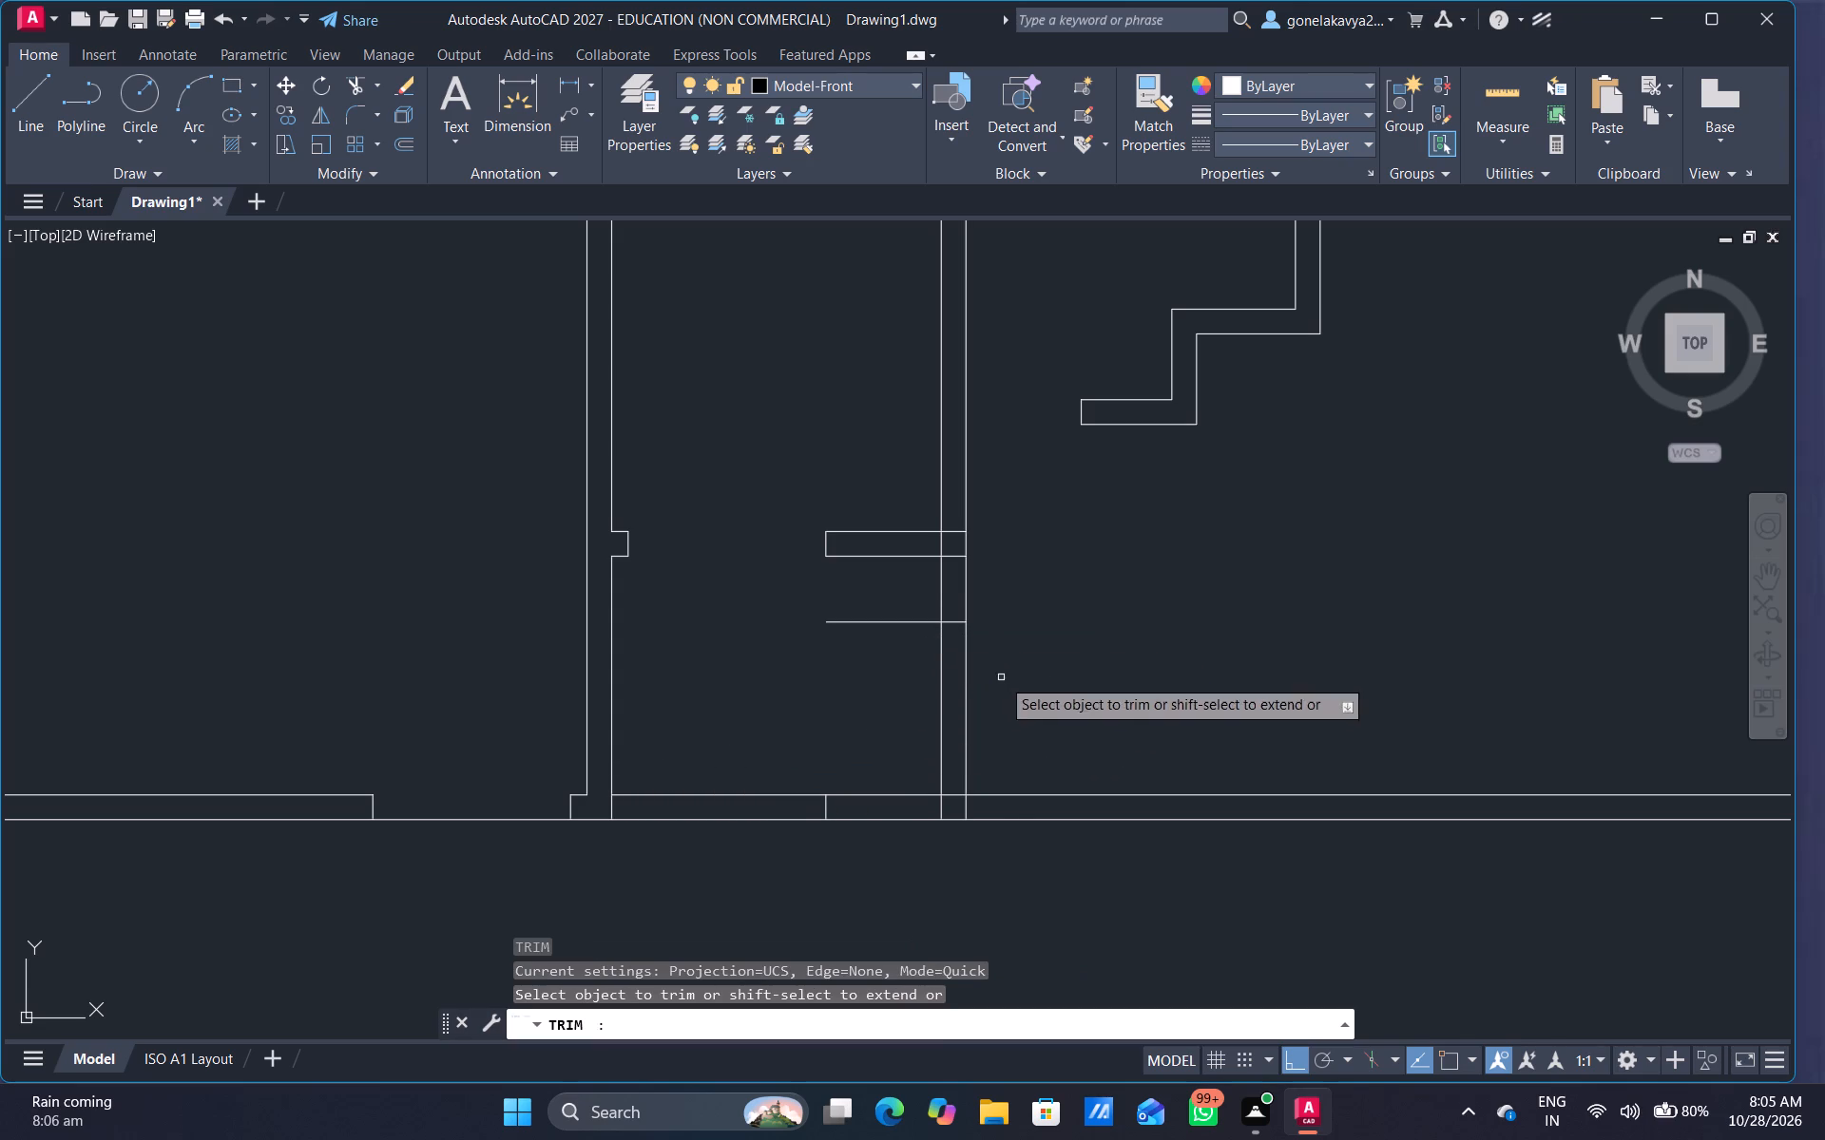
left_click_drag(906, 617, 1096, 707)
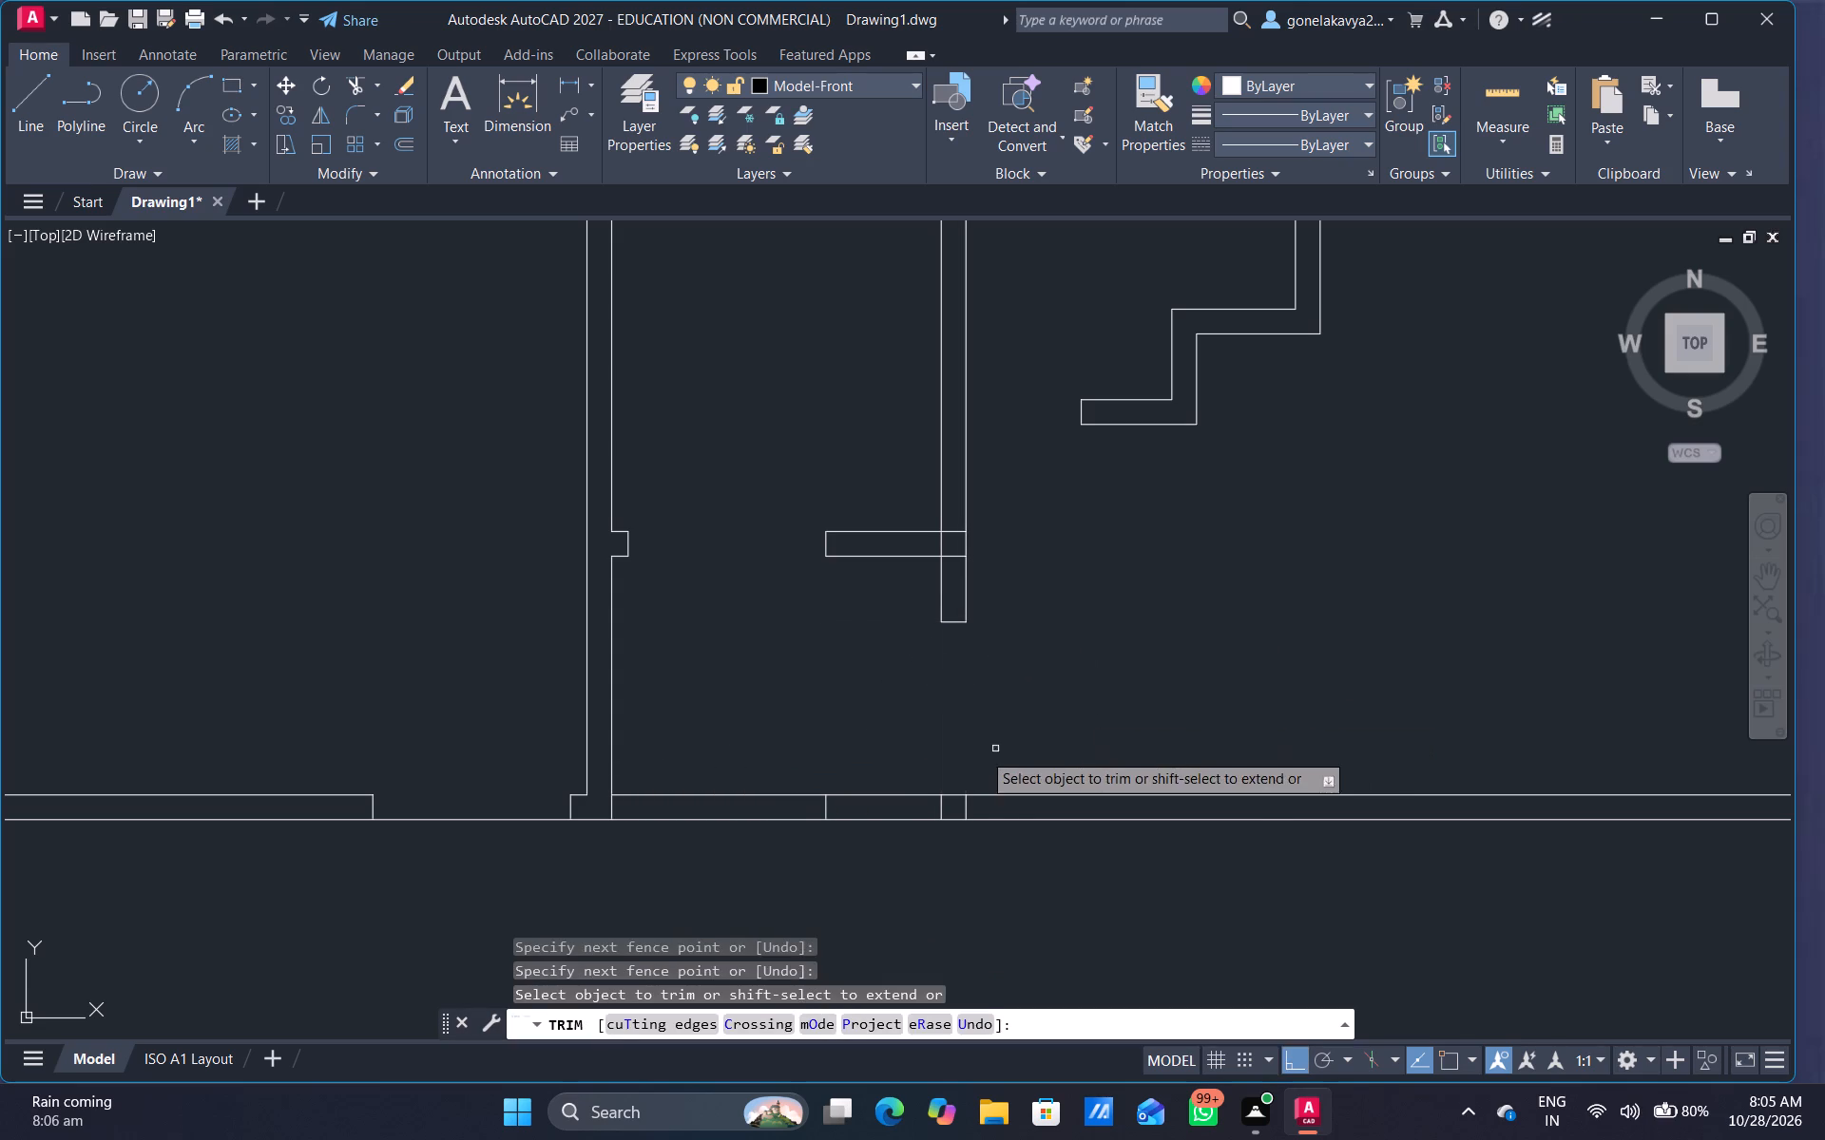
Trim both long horizontal partition lines between the westernmost and middle vertical partitions, and remove the leftover 3' offset line piece.
left_click_drag(919, 755, 909, 866)
left_click_drag(811, 731, 814, 879)
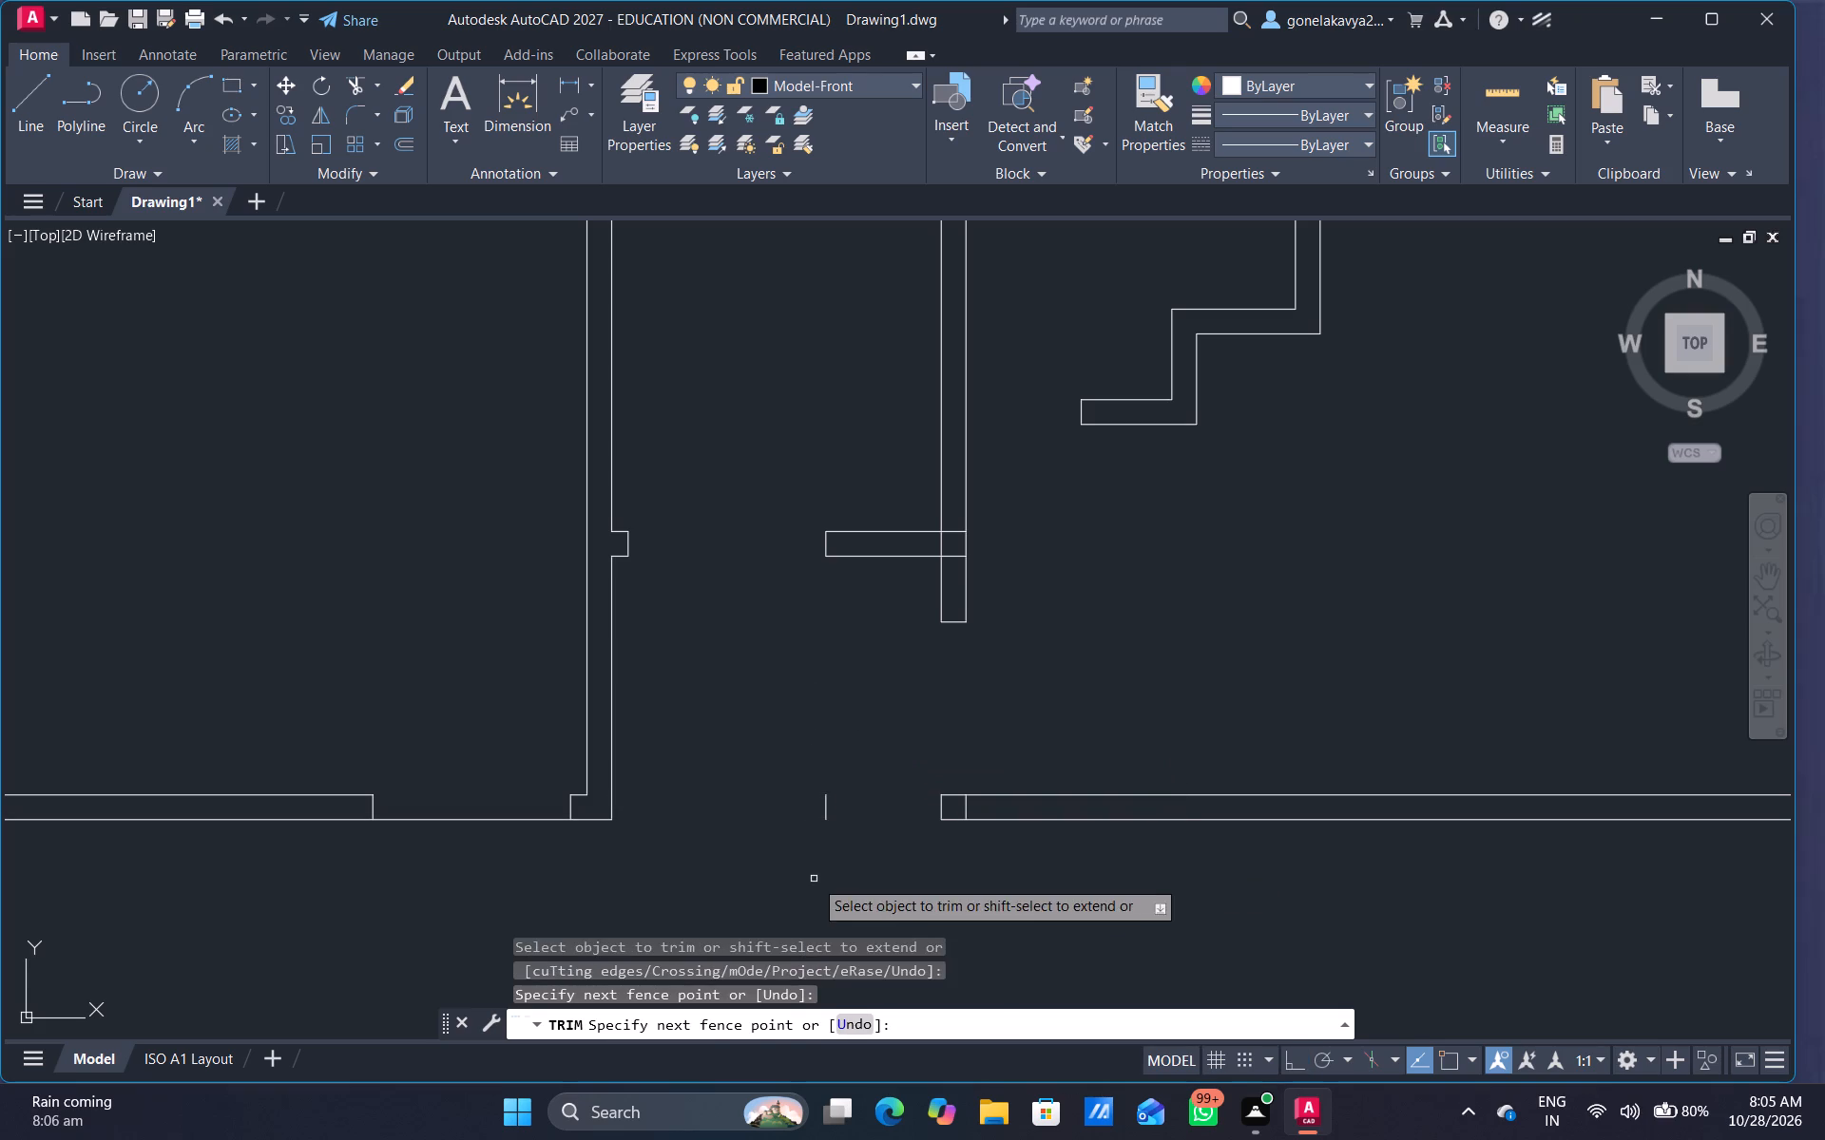
scroll(894, 781, "down", 1)
left_click_drag(874, 769, 850, 798)
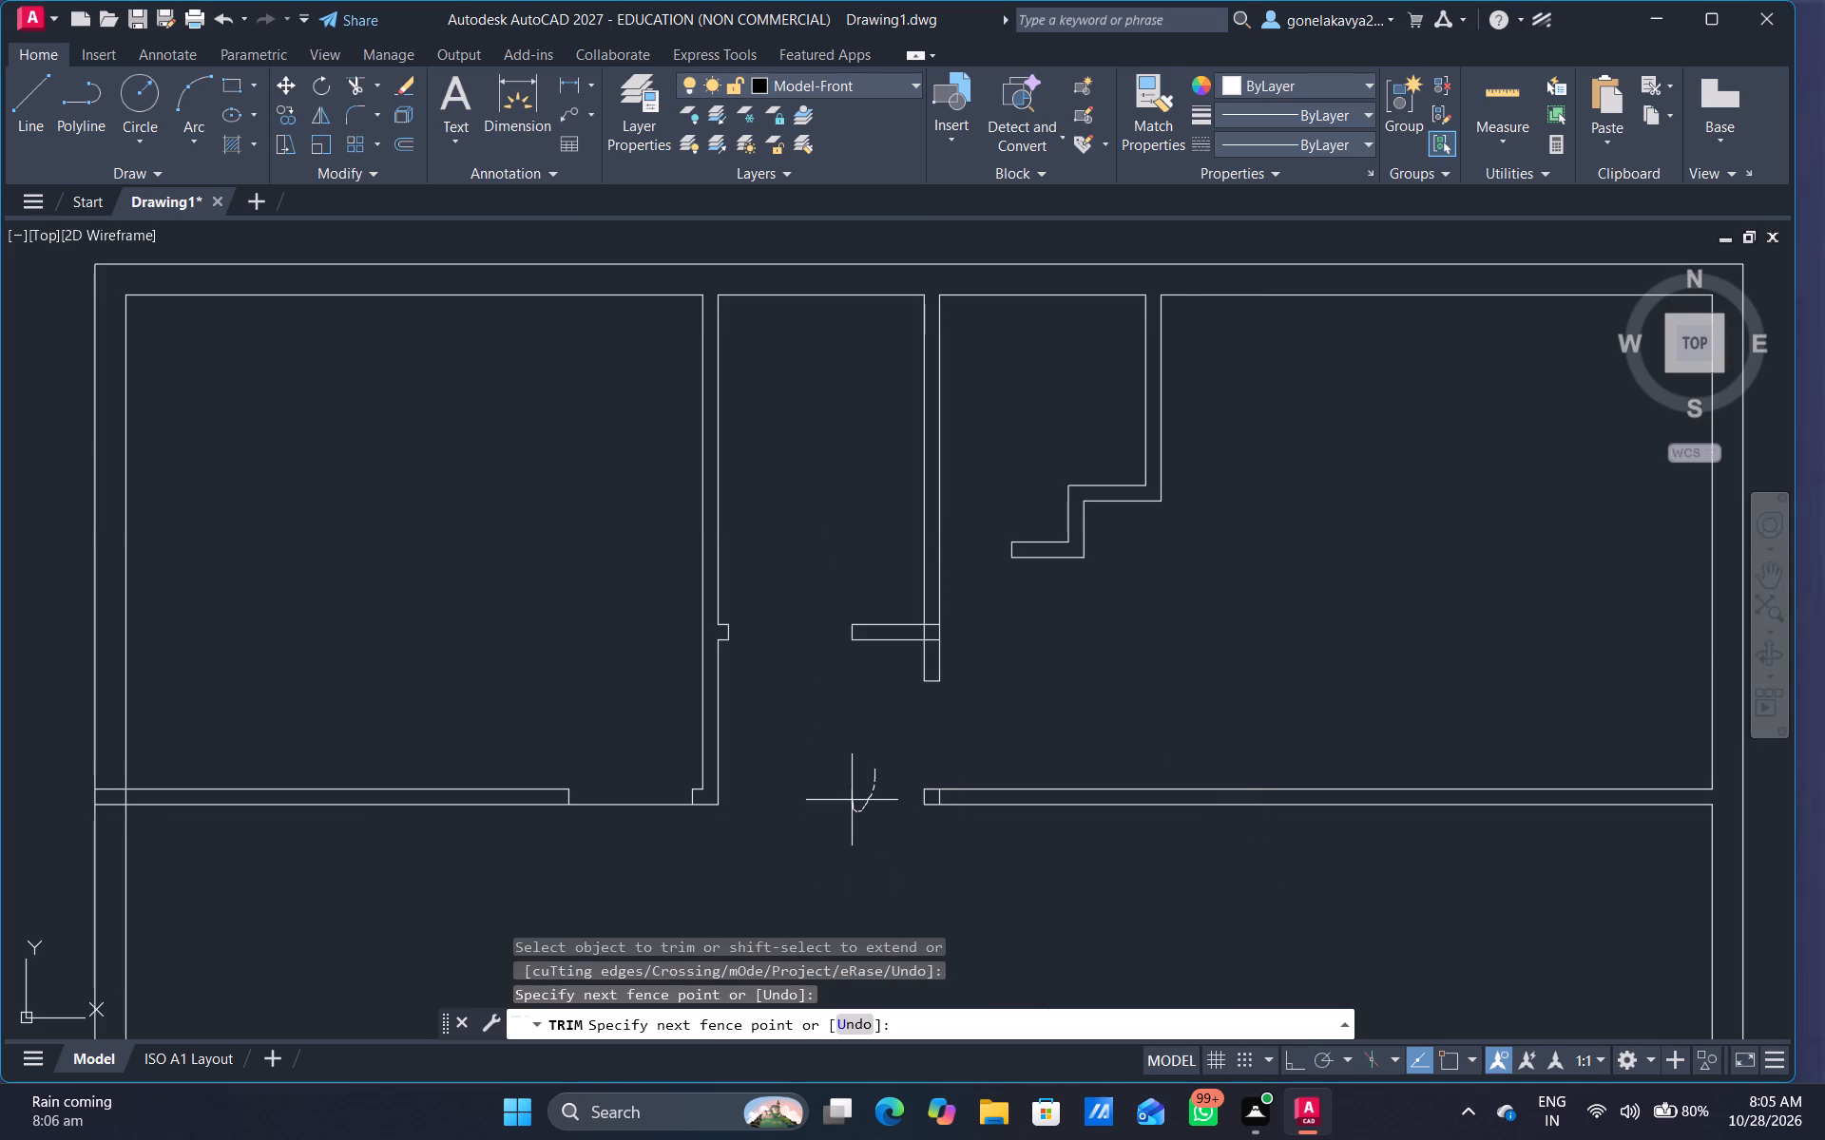
left_click_drag(850, 798, 850, 795)
Trim the overlapping lines where the short horizontal partition meets the middle vertical partition.
scroll(924, 650, "up", 5)
left_click_drag(870, 535, 885, 495)
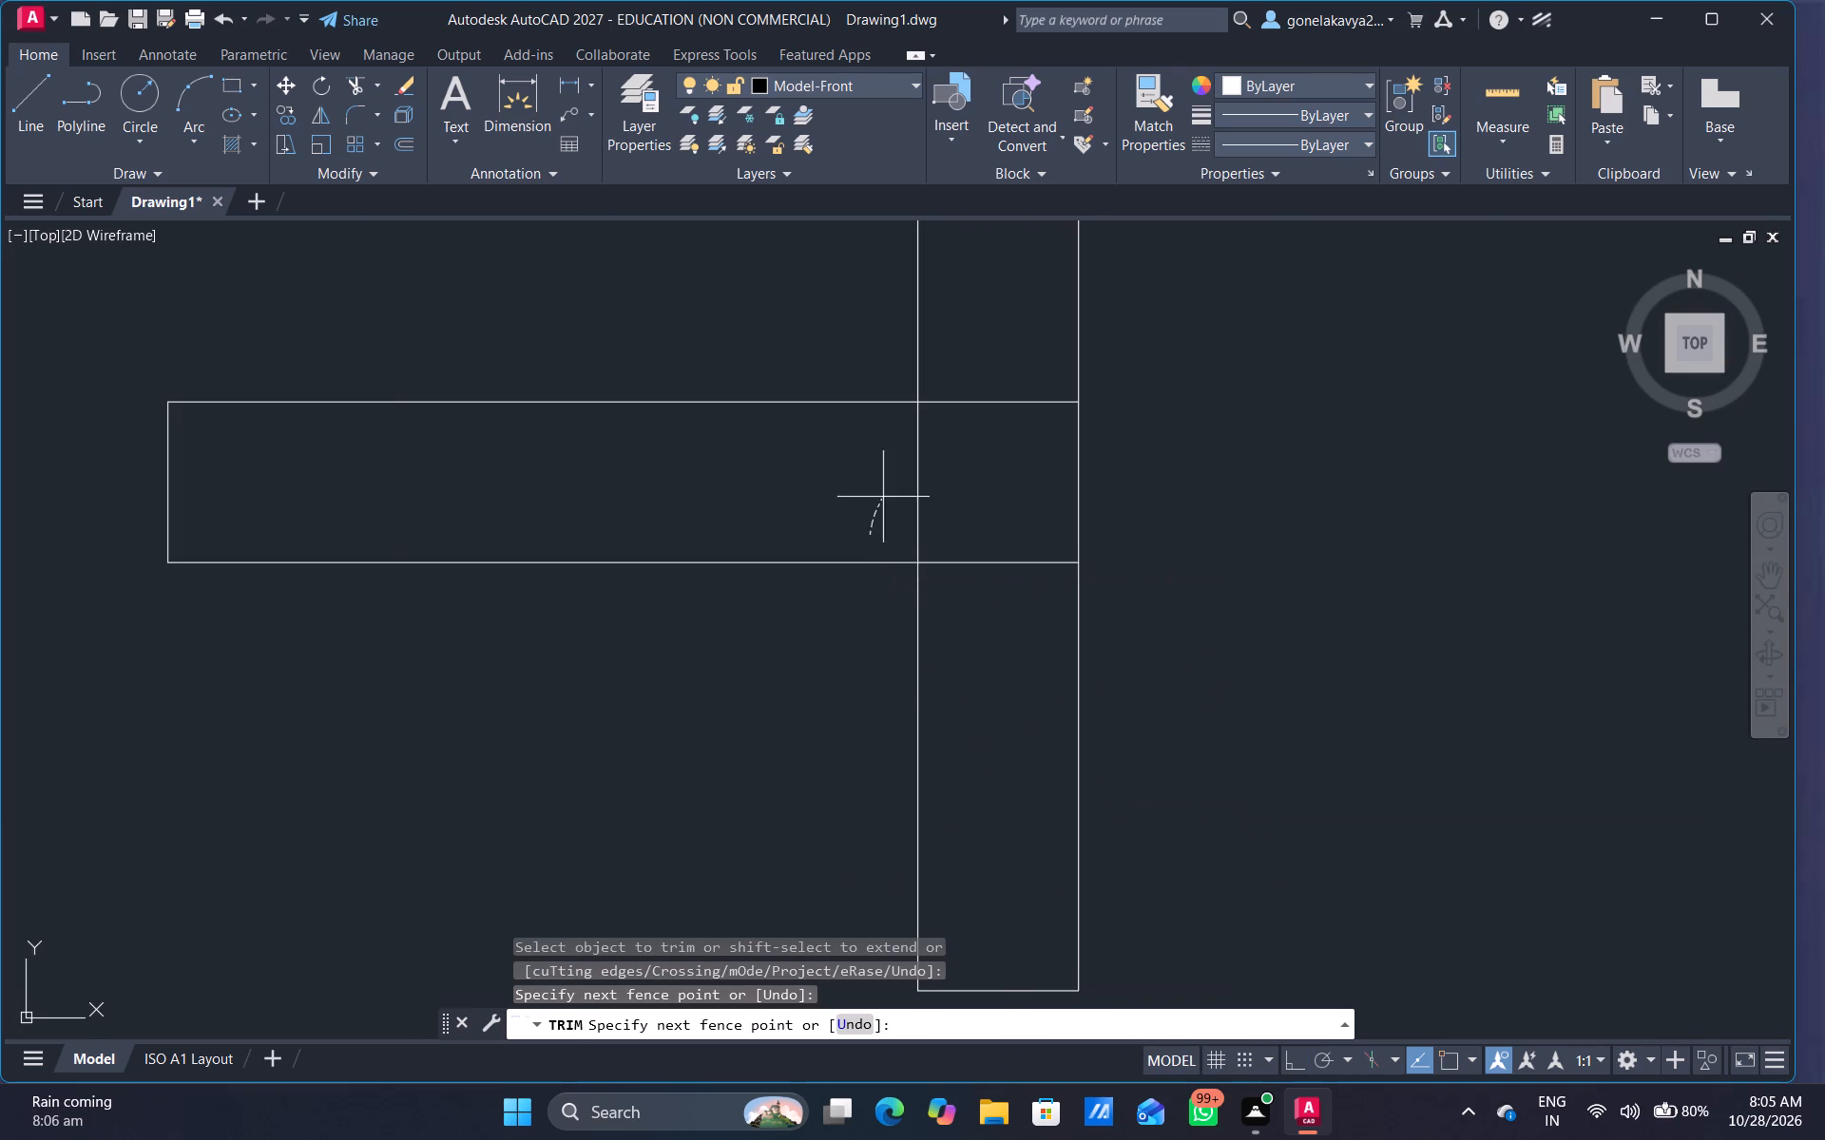
left_click_drag(885, 495, 1006, 623)
scroll(1040, 611, "down", 6)
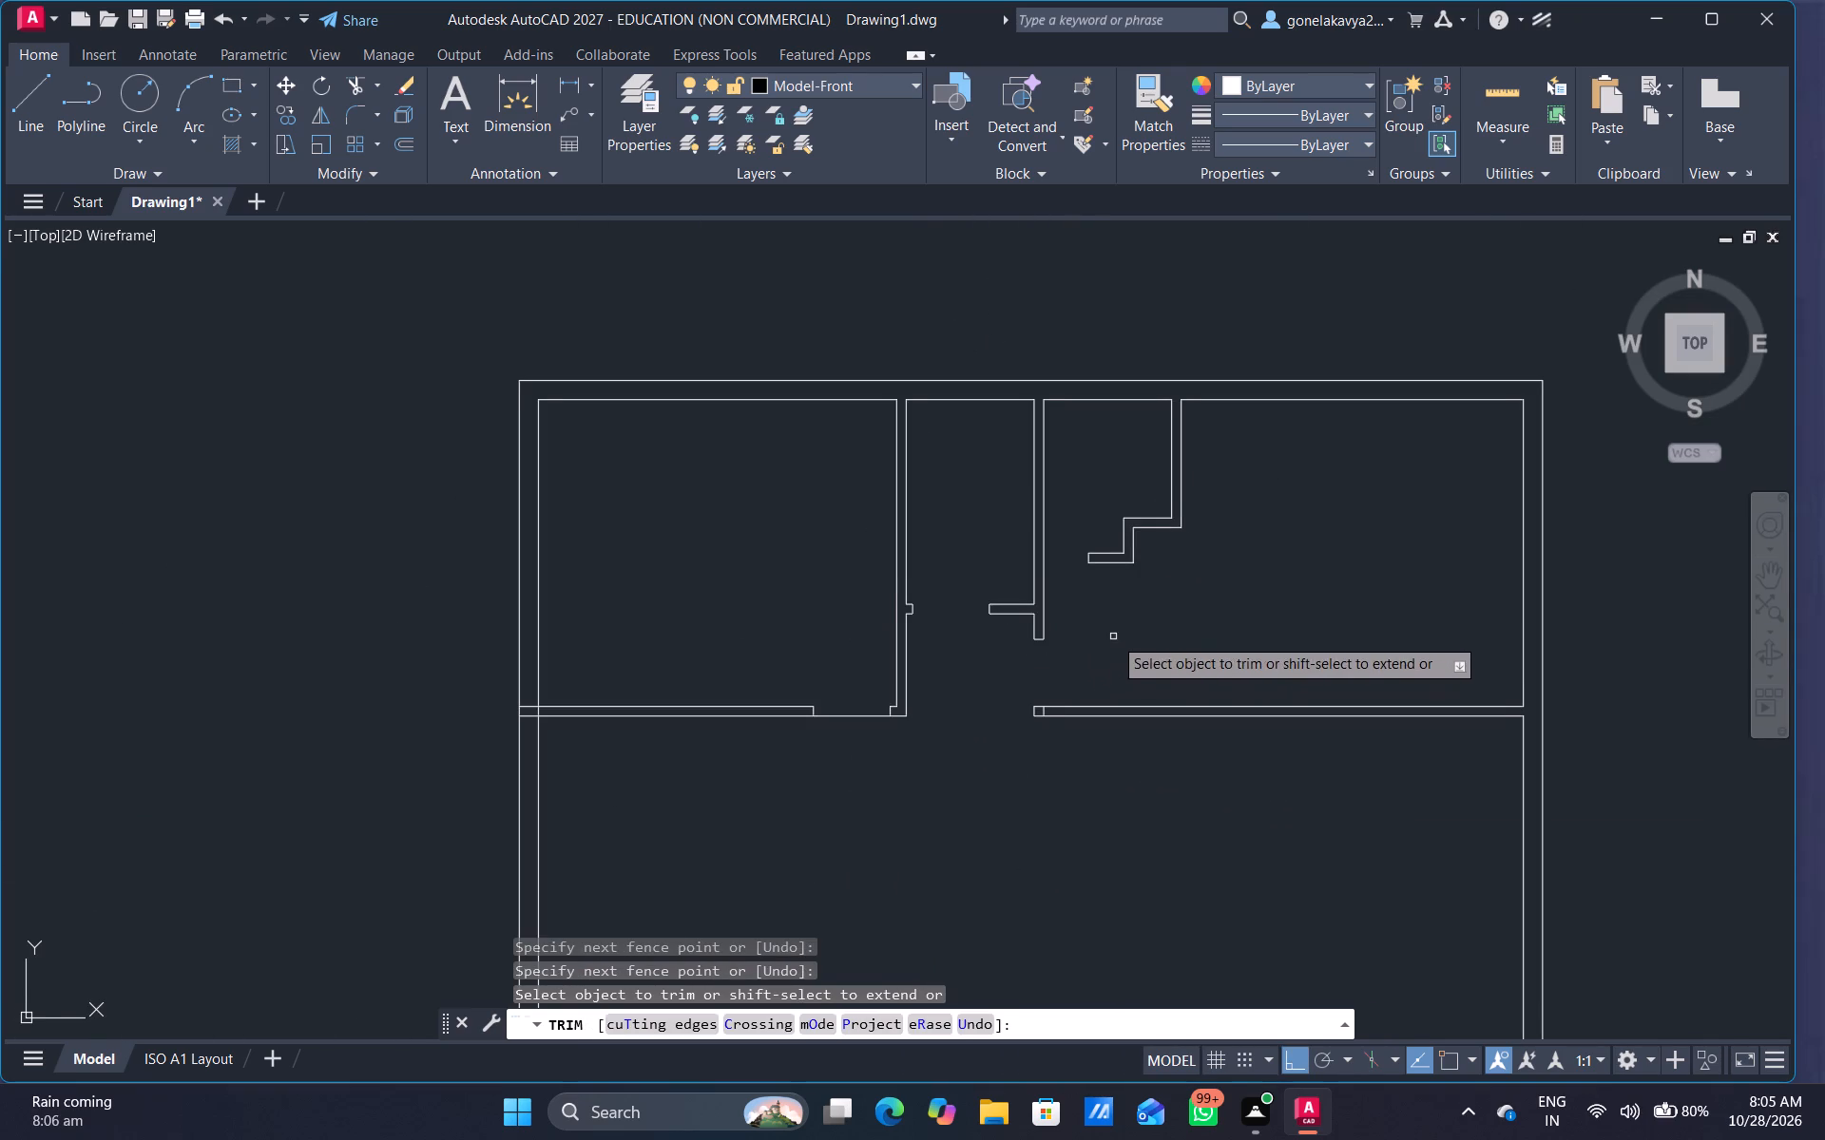
Trim the overlapping lines where the long horizontal partition meets the west outer wall.
middle_click_drag(1144, 643, 1098, 468)
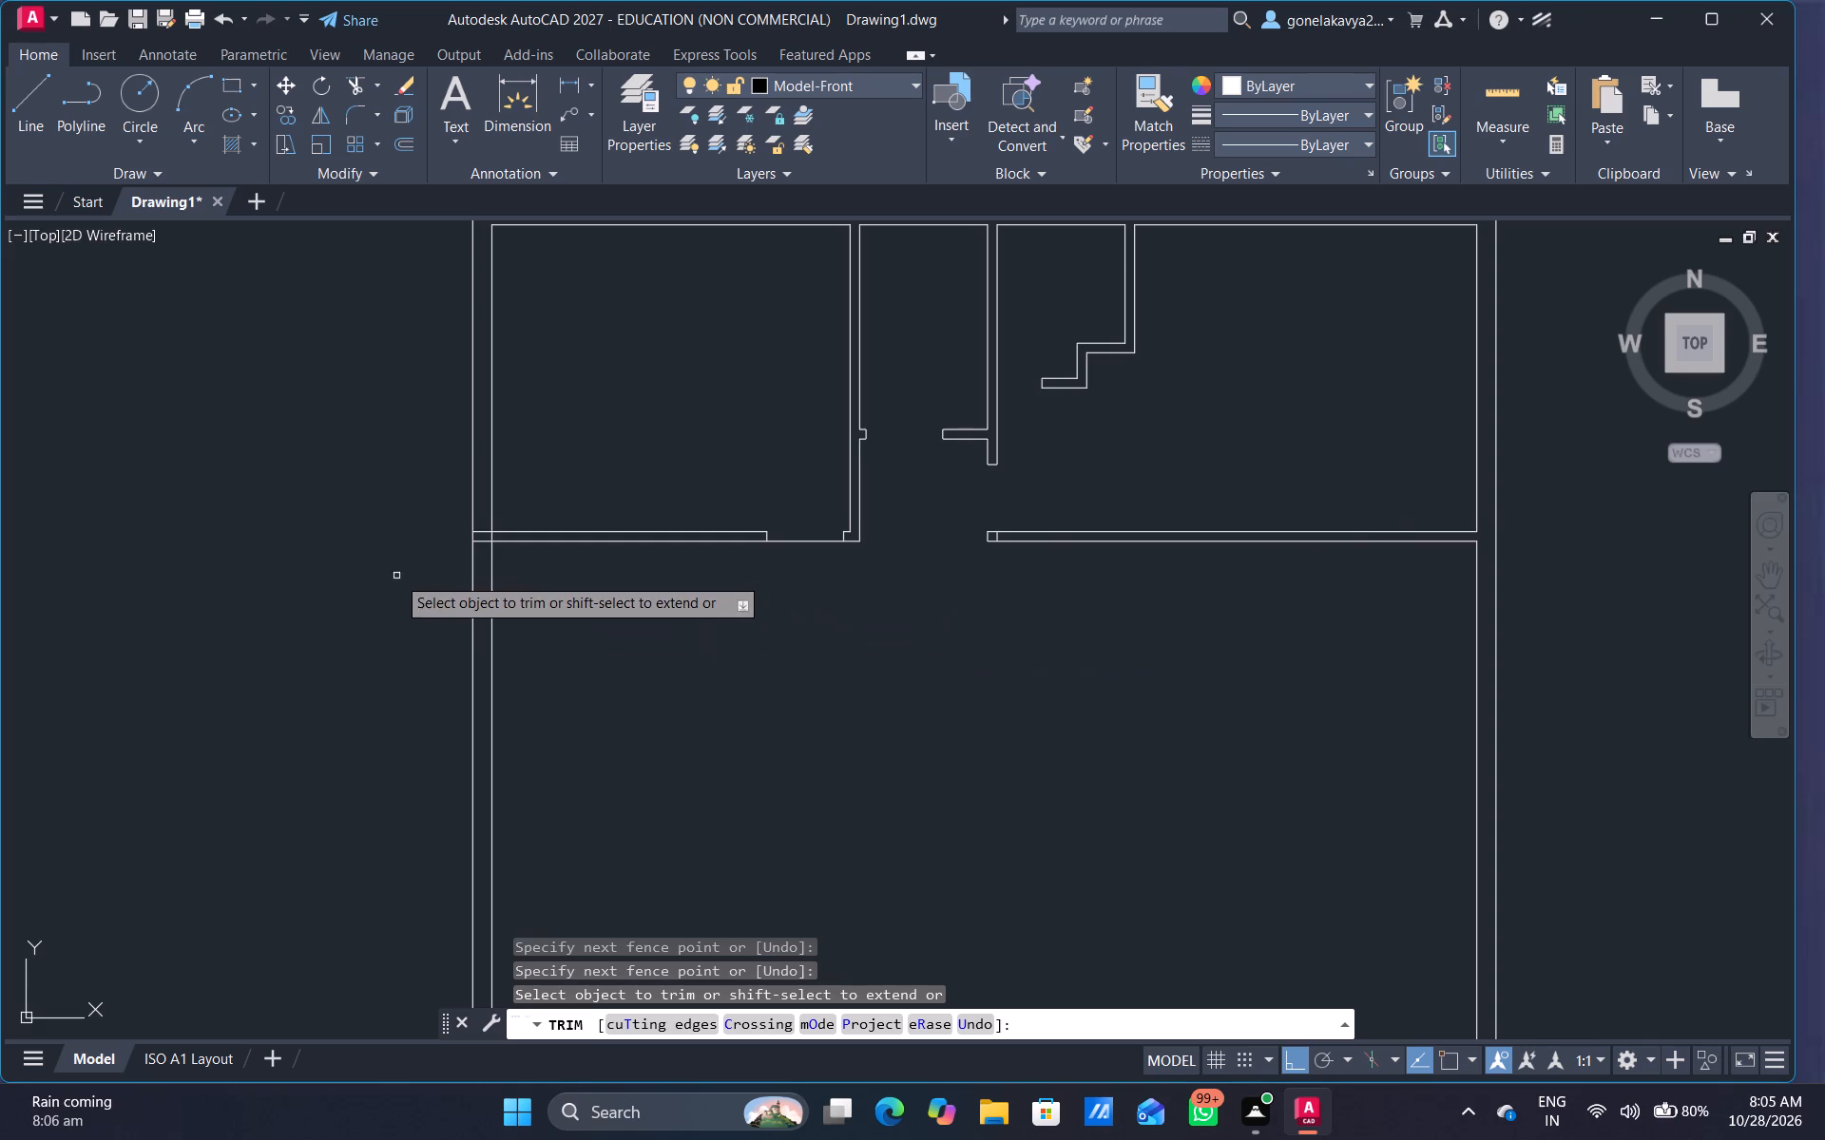
middle_click_drag(552, 598, 633, 711)
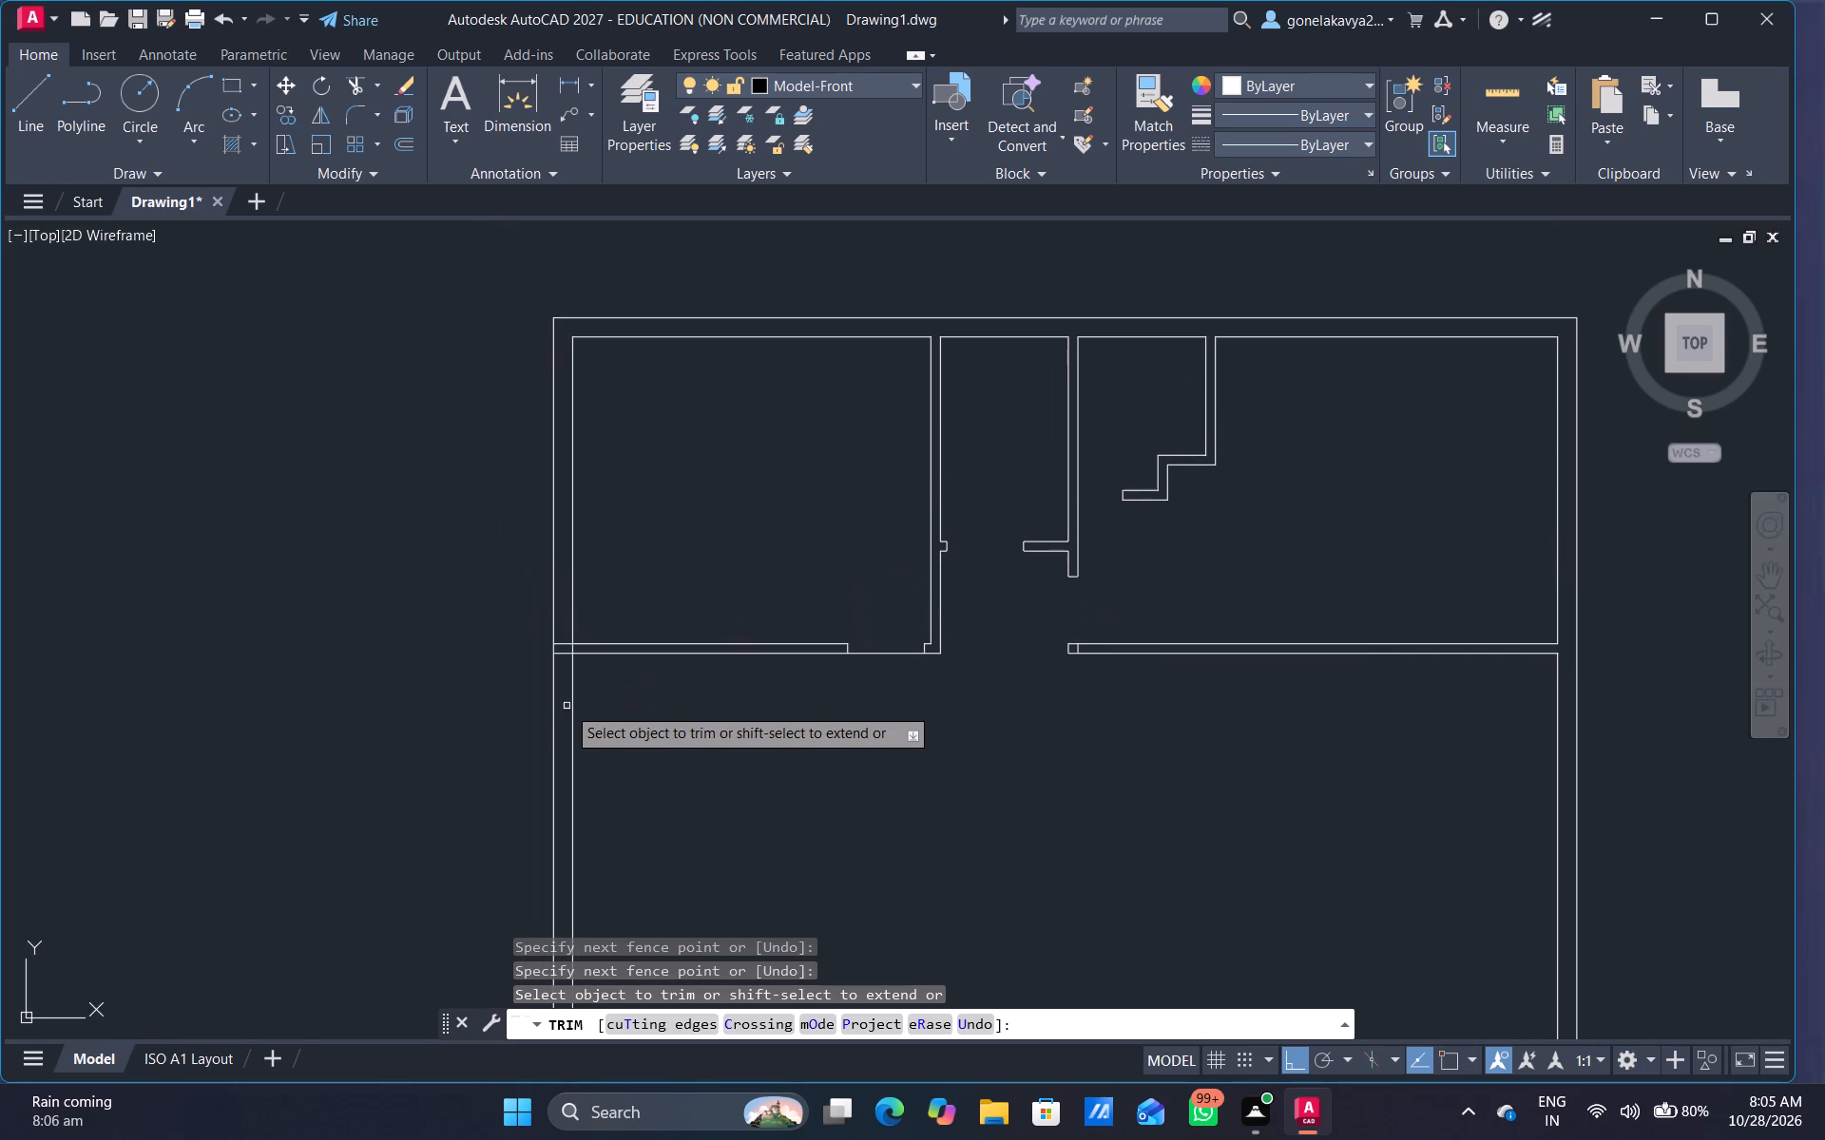
scroll(564, 668, "up", 4)
left_click_drag(532, 461, 556, 617)
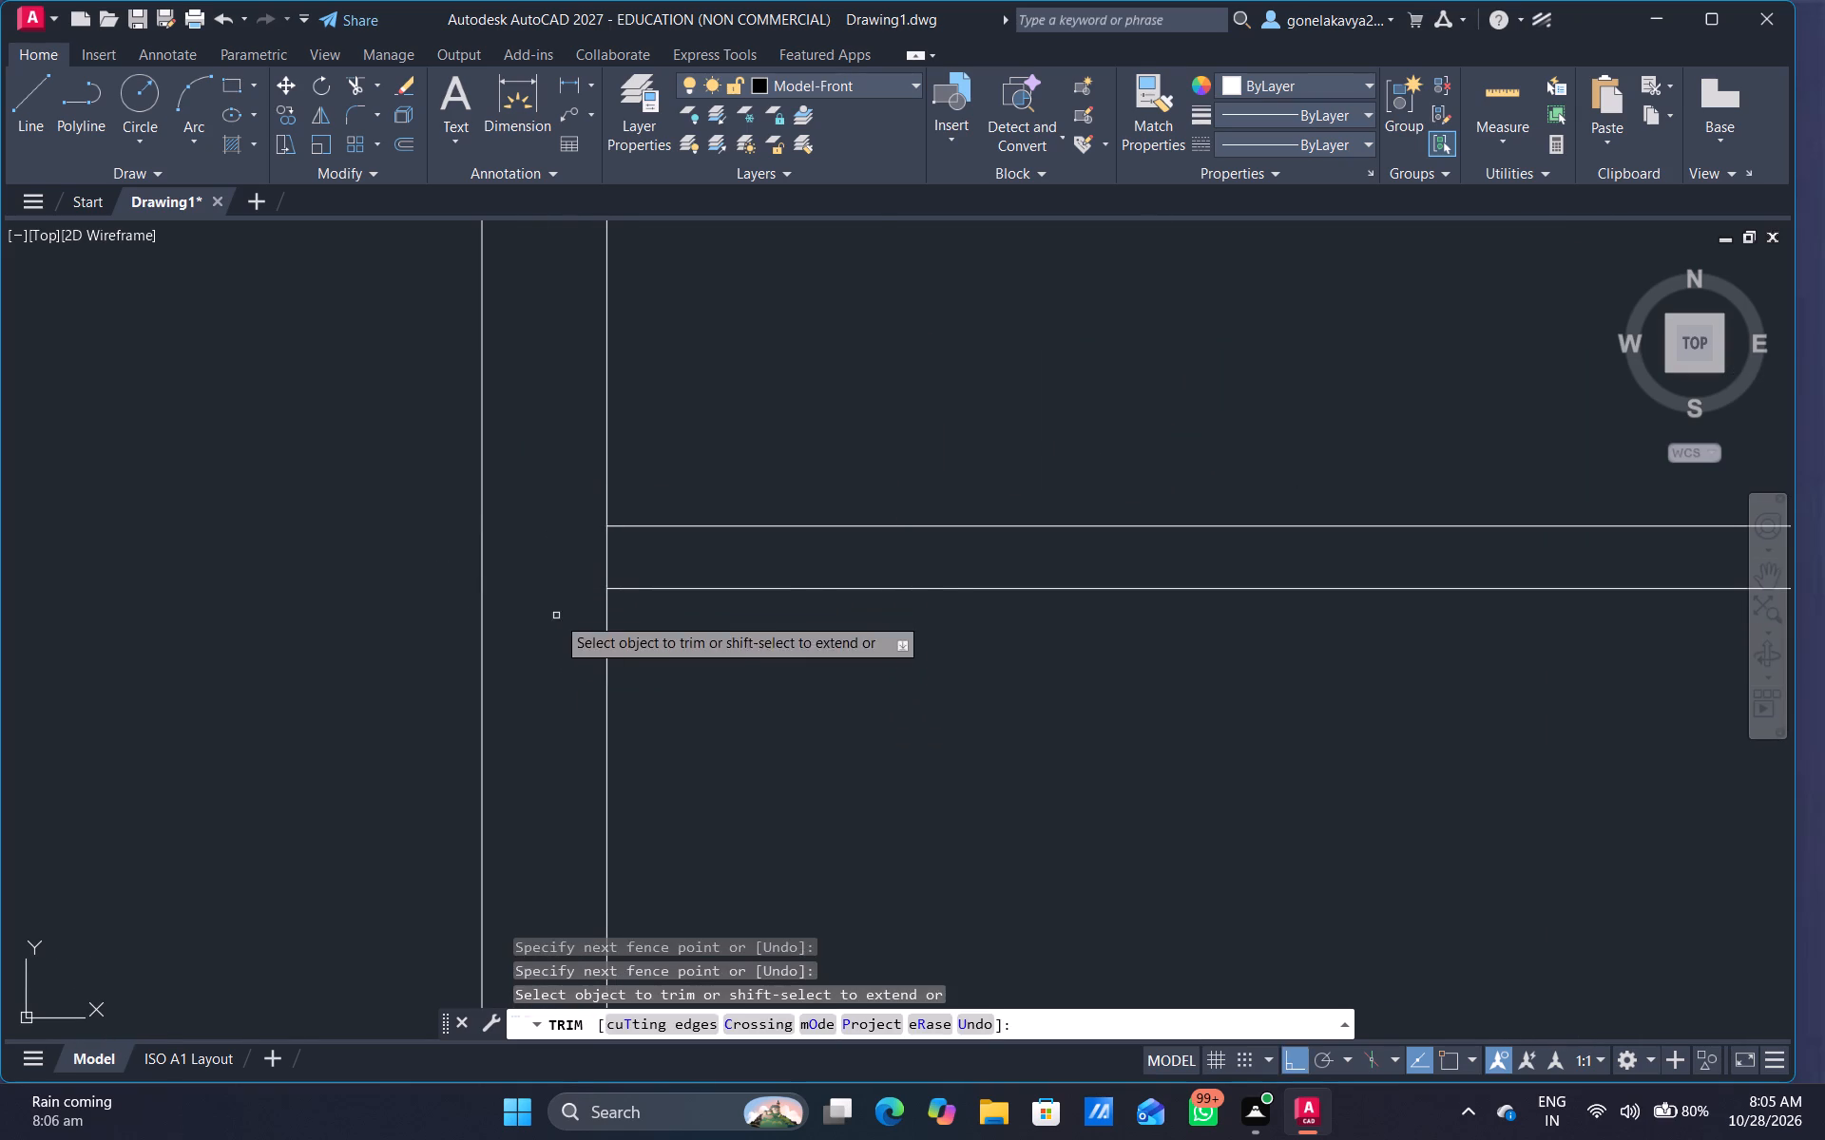
left_click_drag(602, 566, 665, 554)
scroll(807, 662, "down", 3)
scroll(1066, 775, "down", 1)
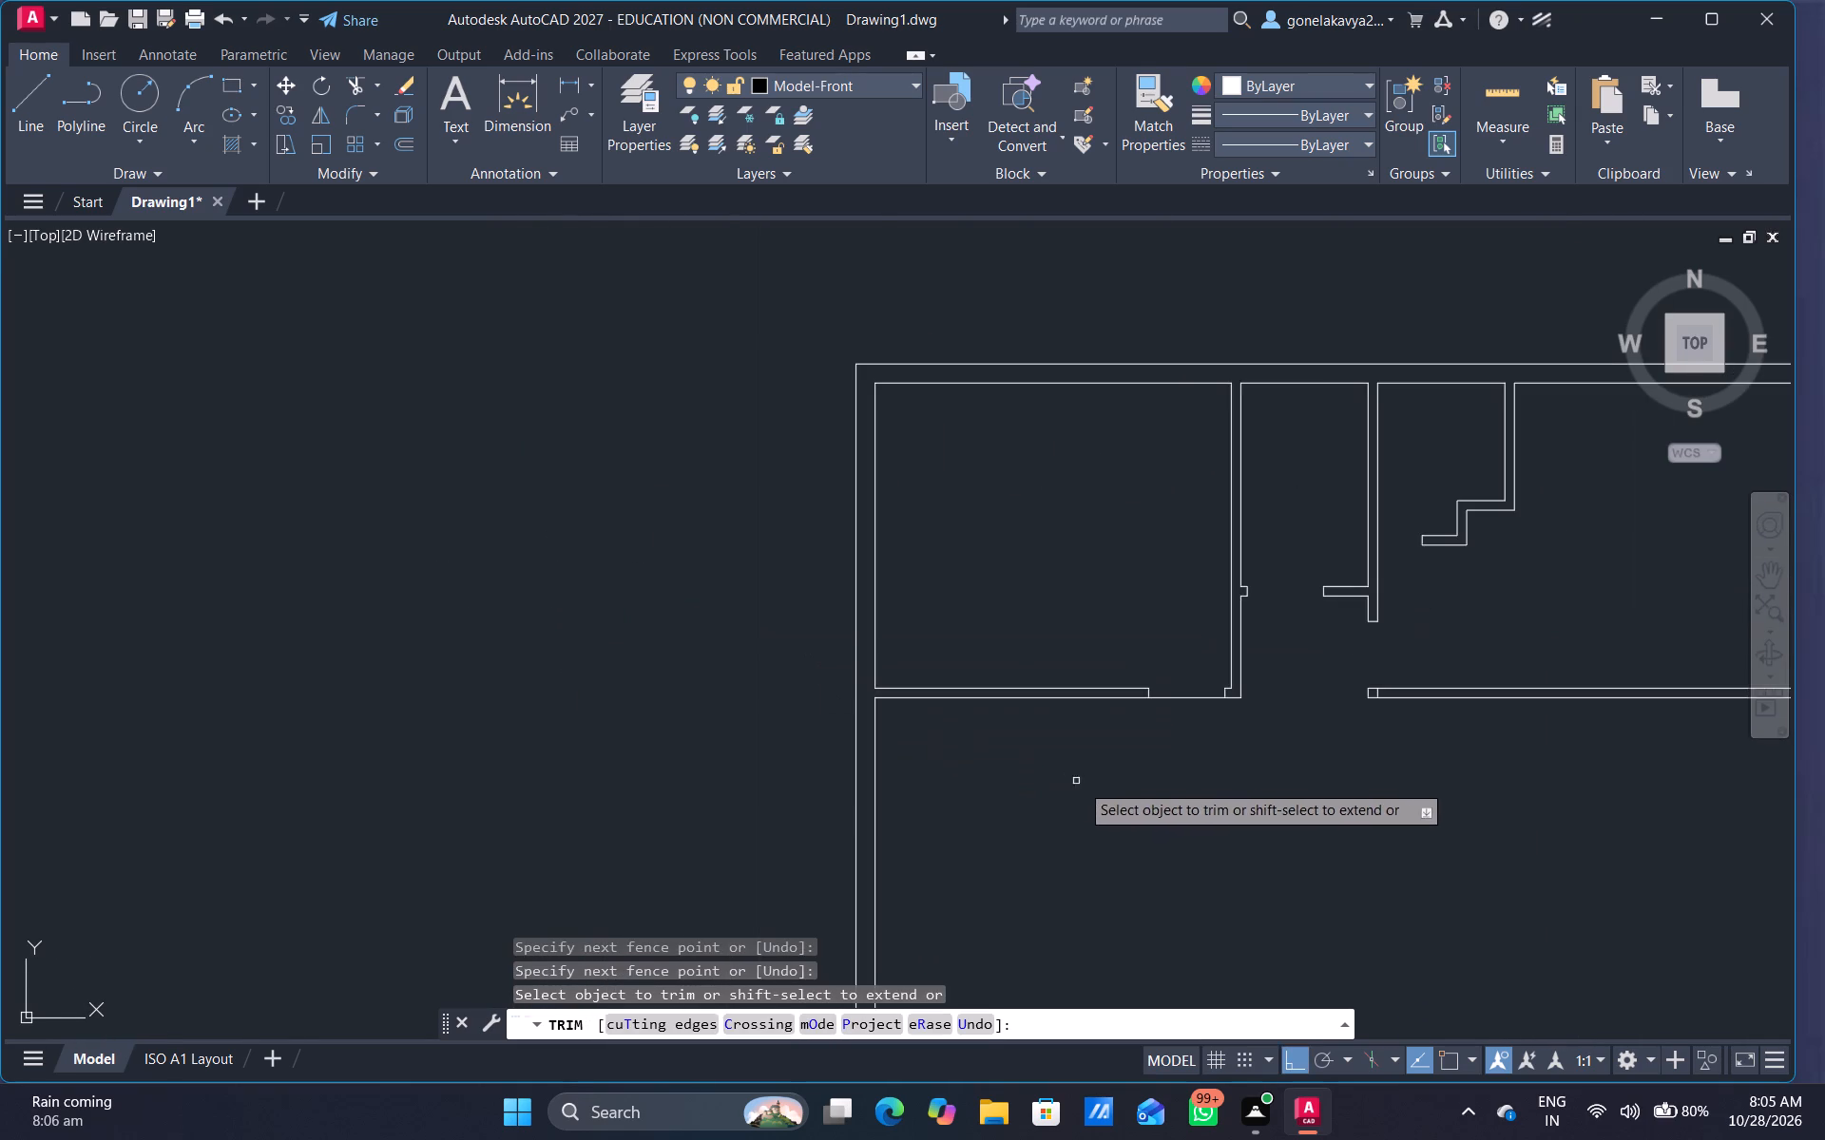
scroll(1237, 823, "down", 1)
middle_click_drag(1239, 823, 669, 579)
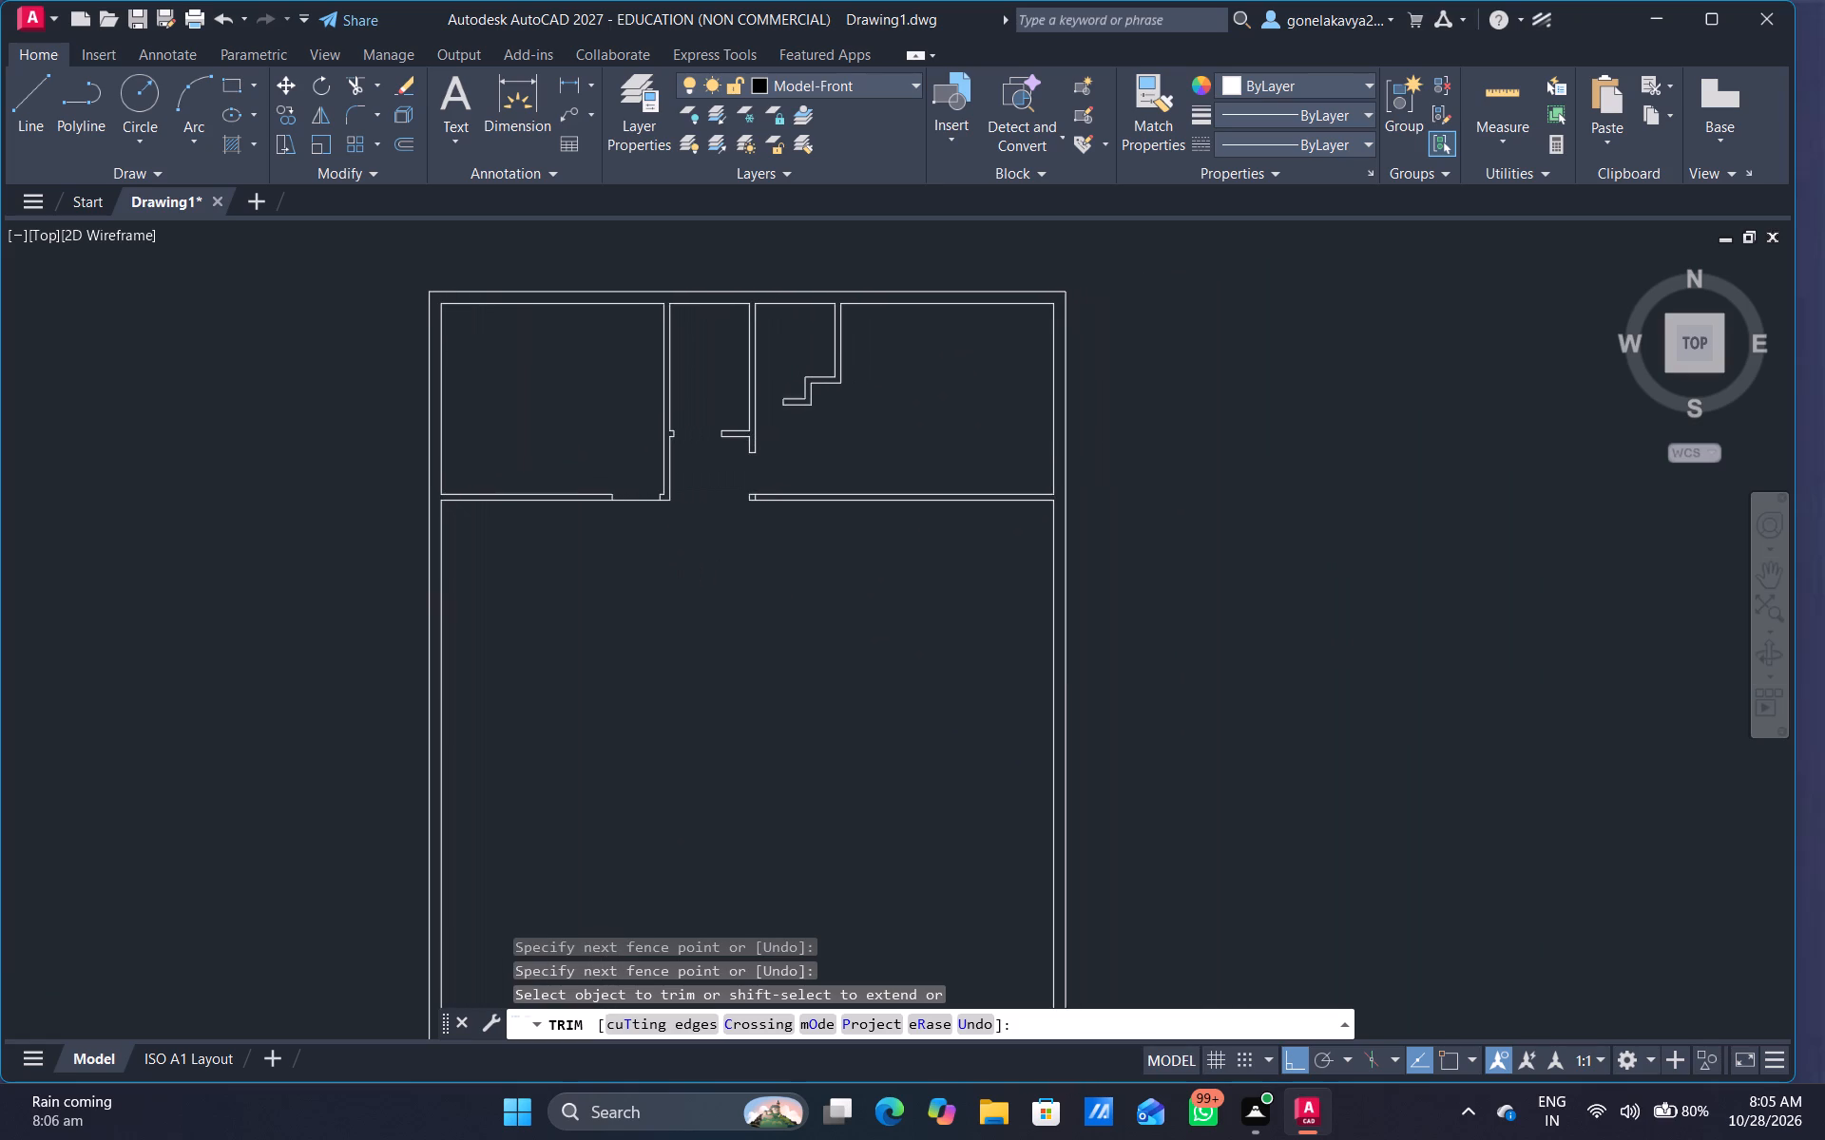
Offset the south line of the west room's horizontal partition 22' to the south.
key("Escape")
key("o")
key("Return")
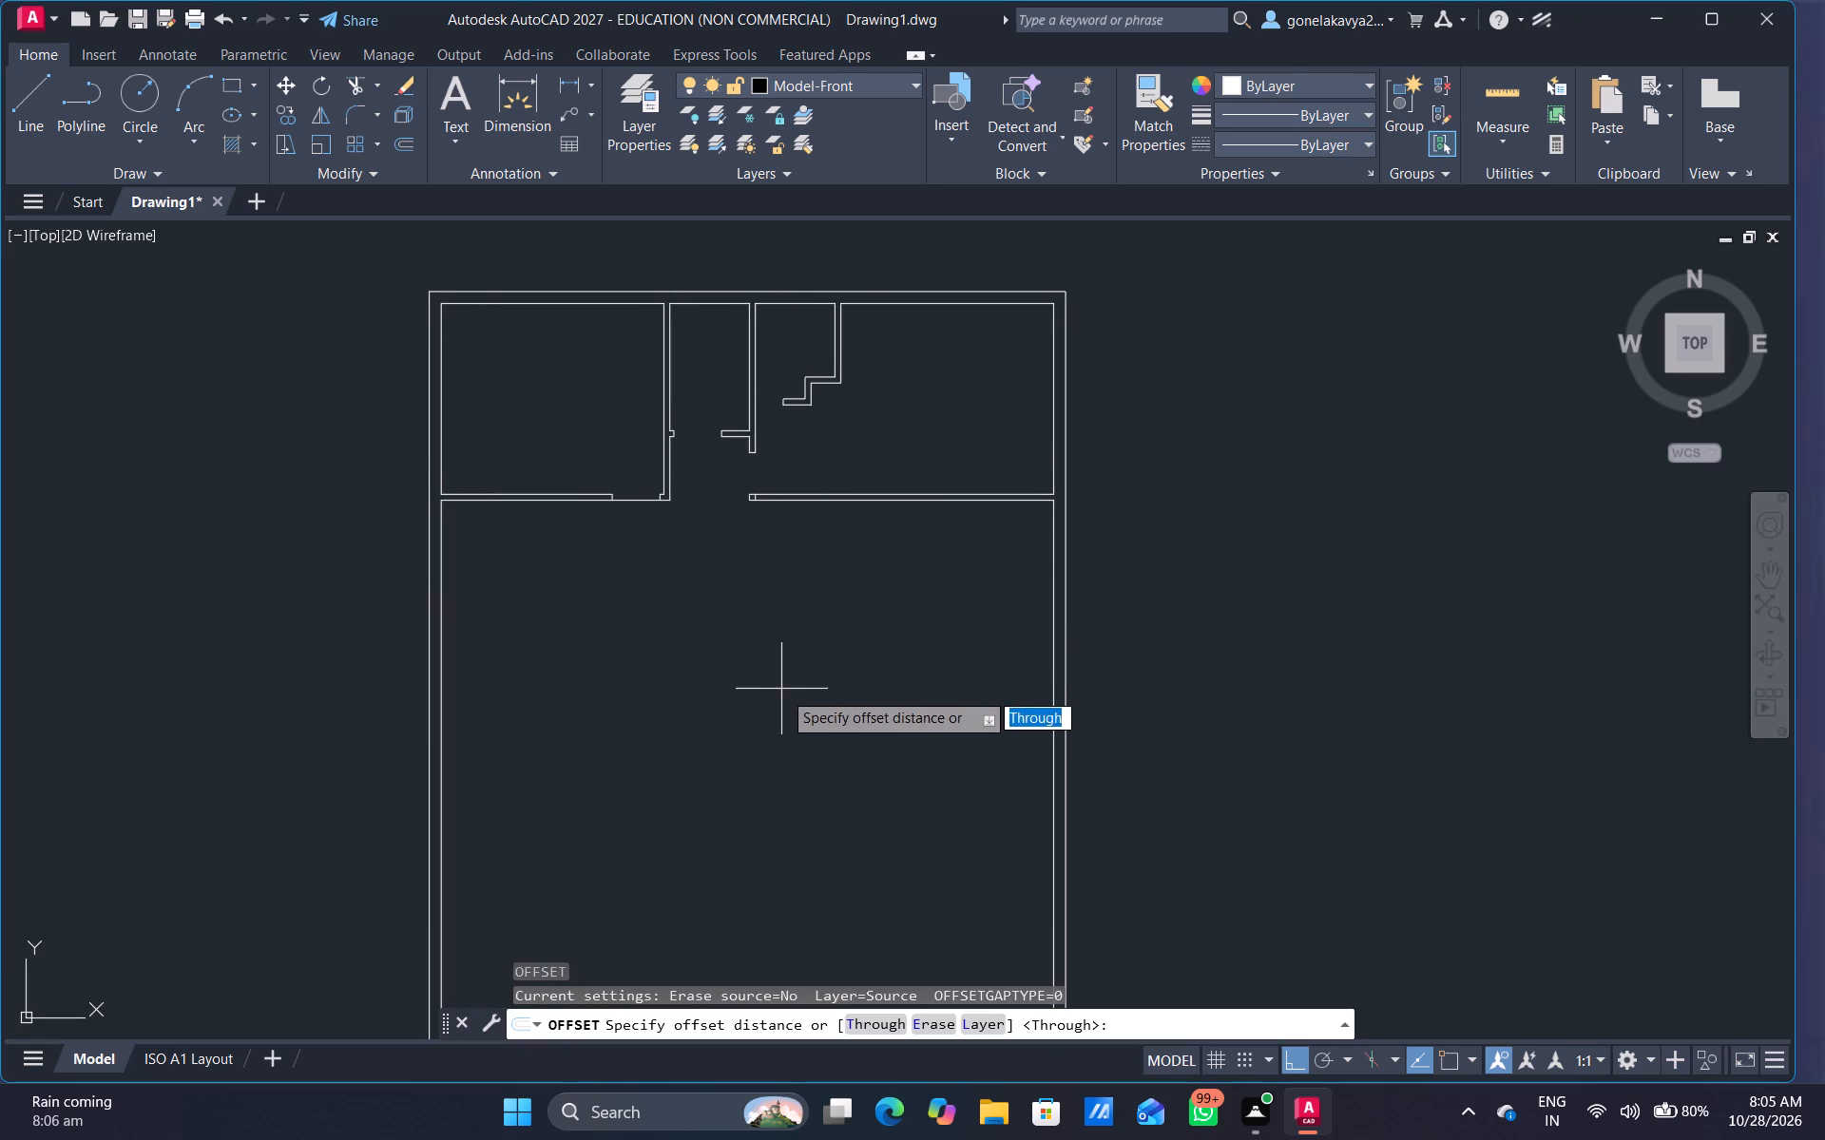
left_click_drag(770, 644, 759, 793)
left_click(754, 827)
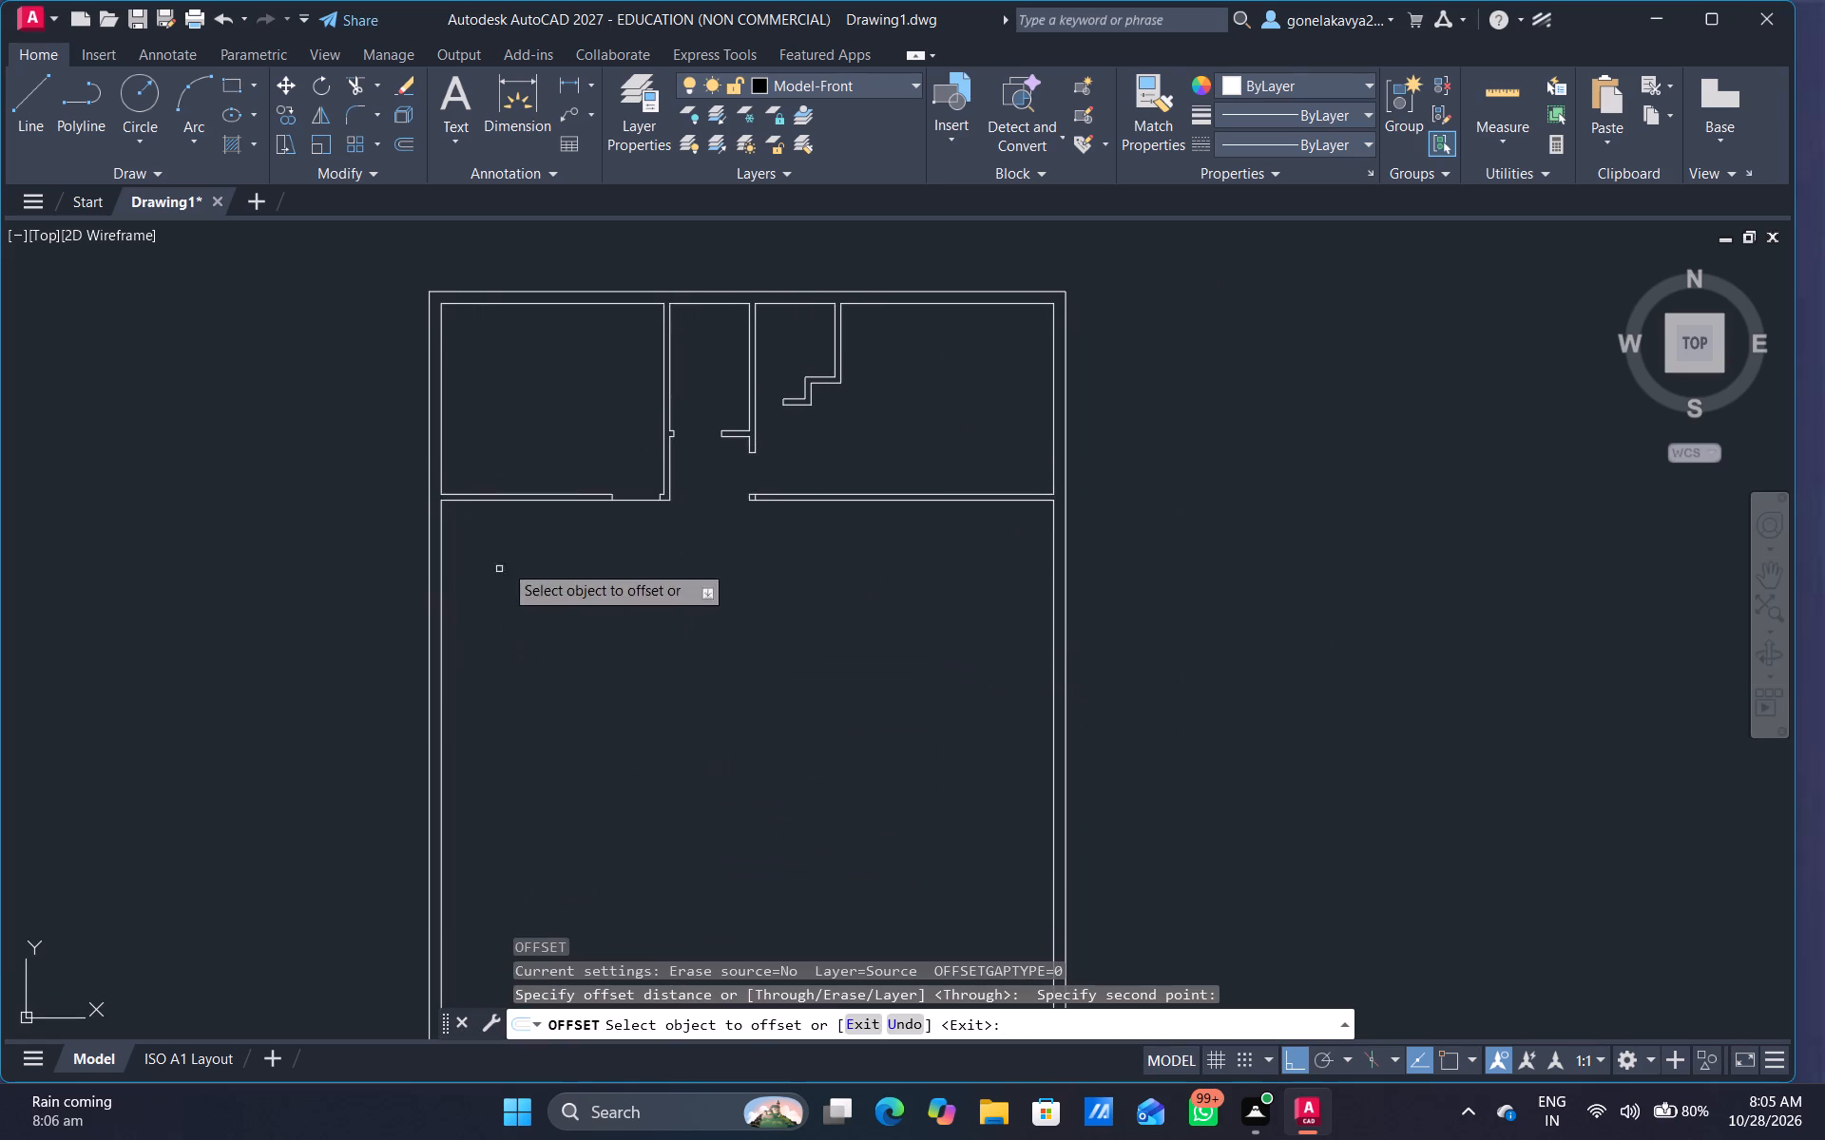
left_click(636, 500)
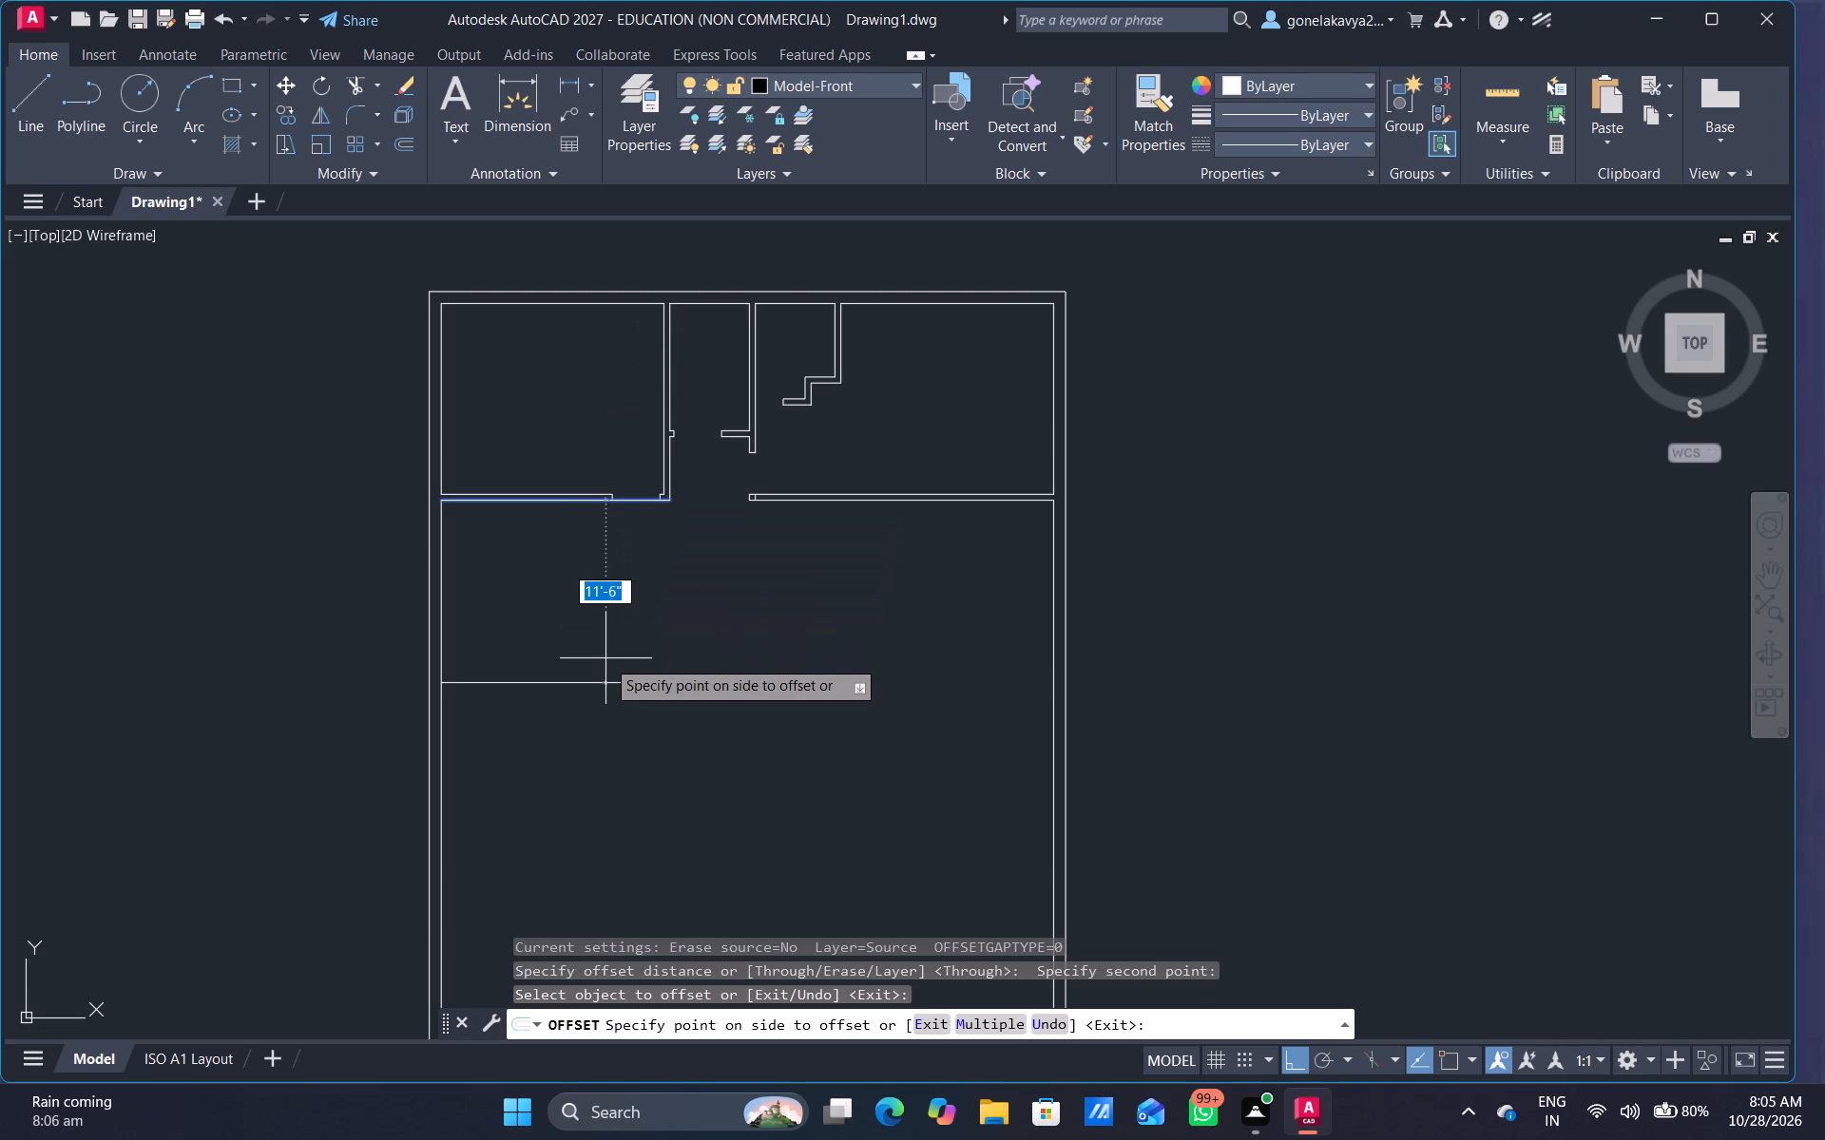
type("22")
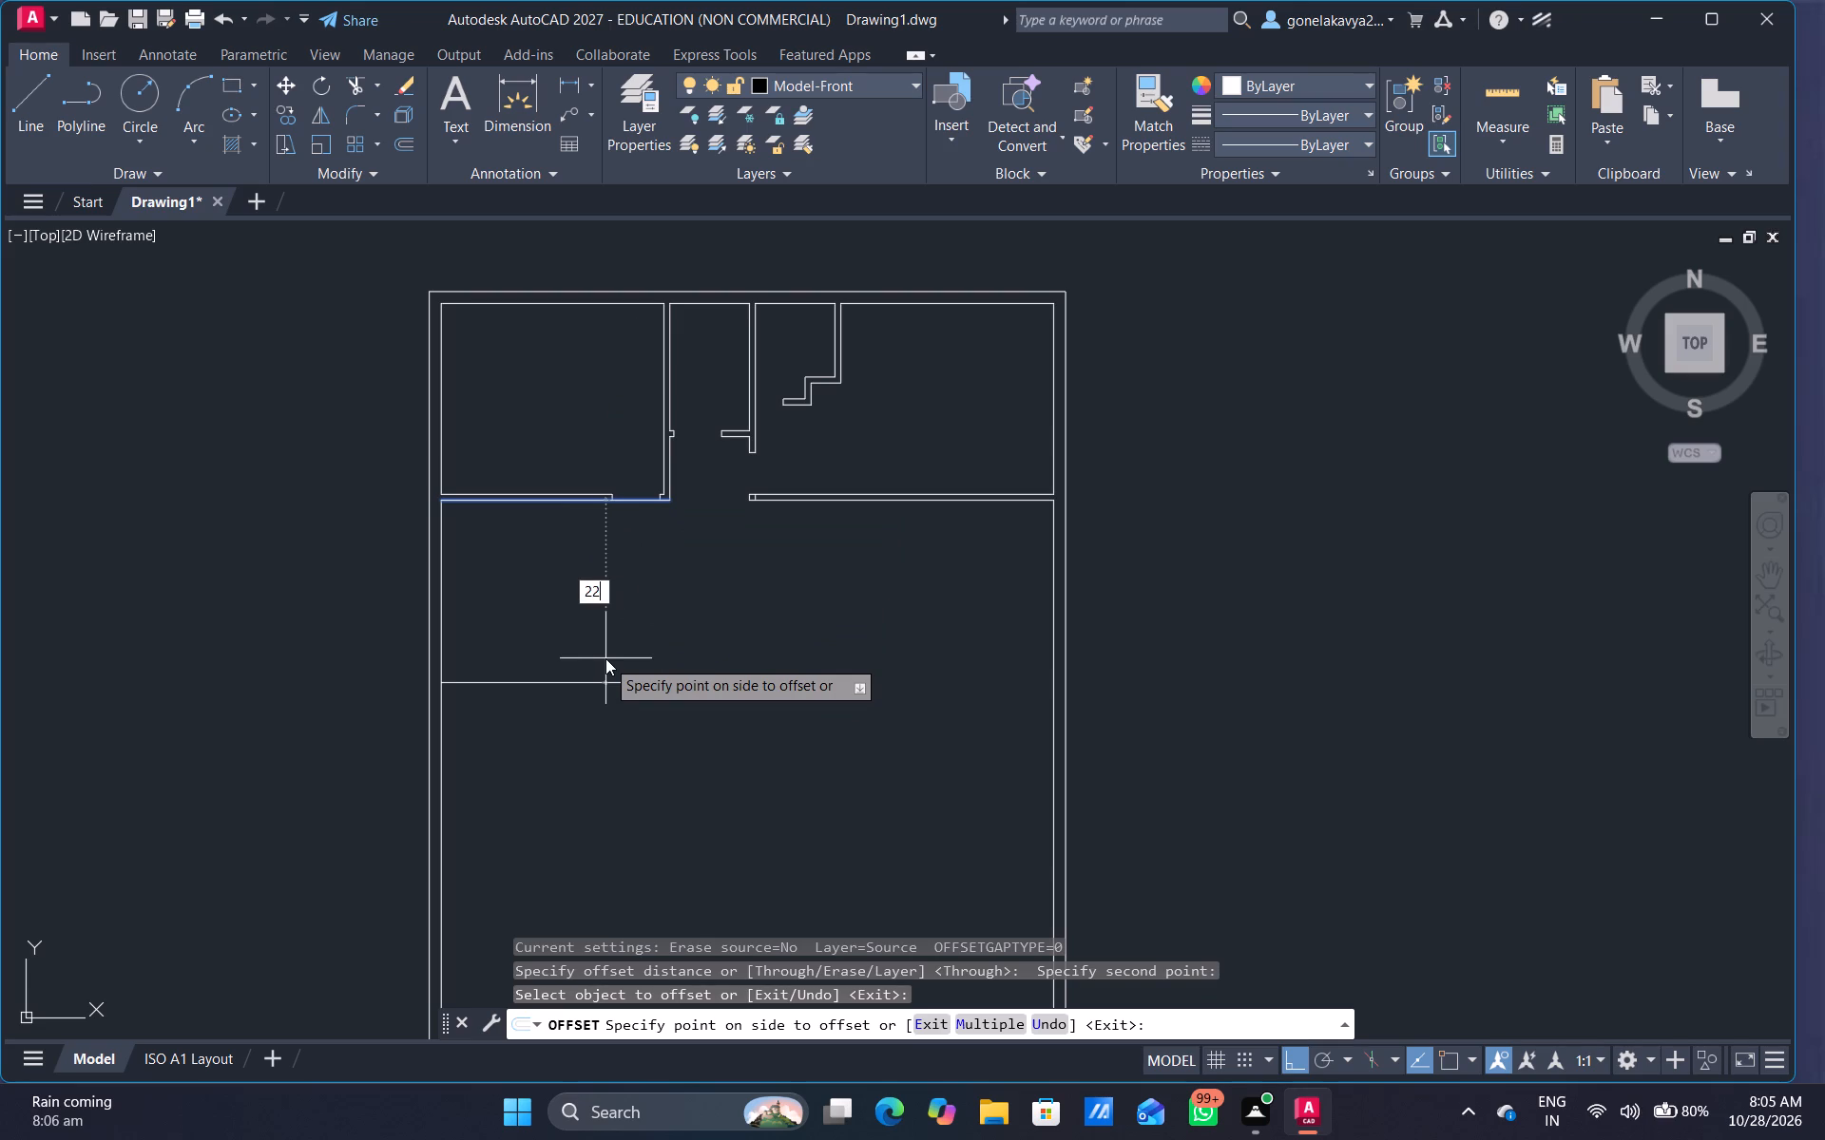
key("apostrophe")
key("Return")
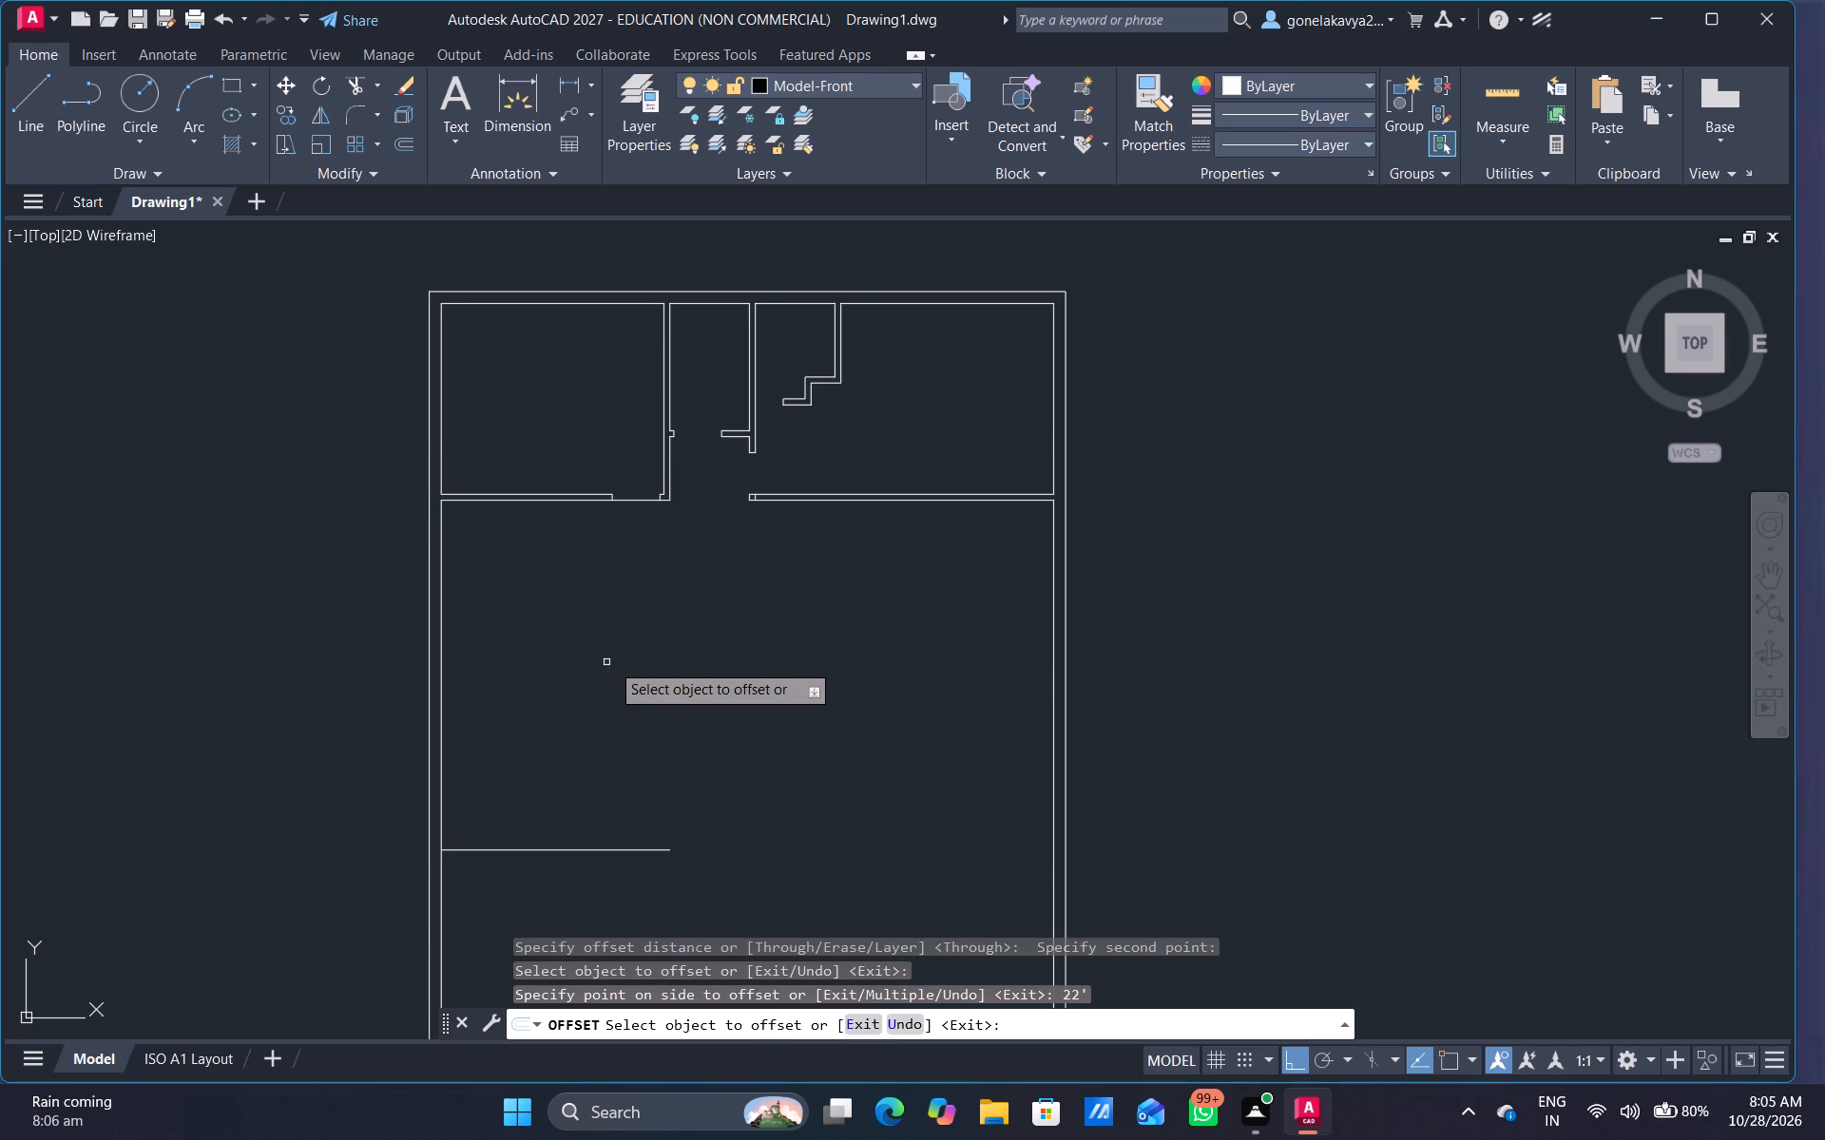
Offset the east horizontal partition's south line 11' south, and double the new line 4.5" south to form a partition.
left_click(935, 501)
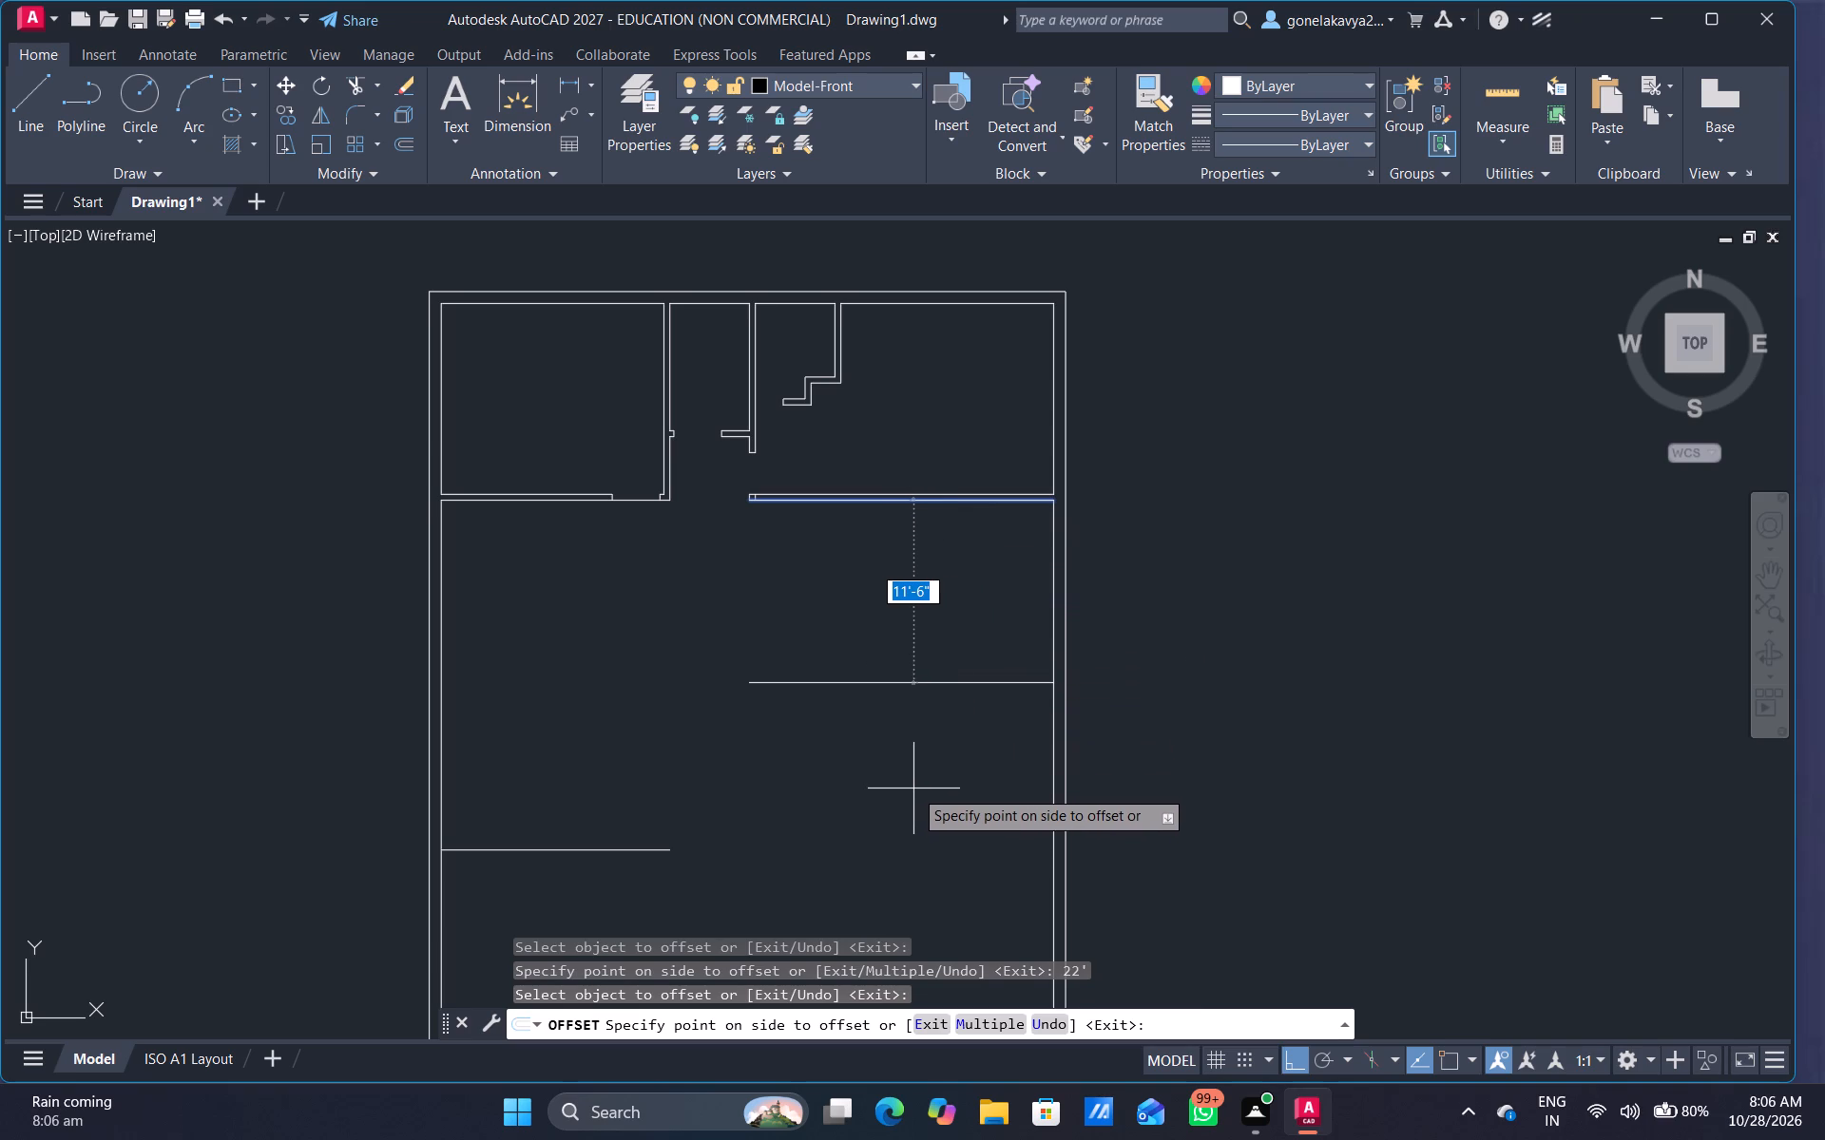
type("11")
key("apostrophe")
key("Return")
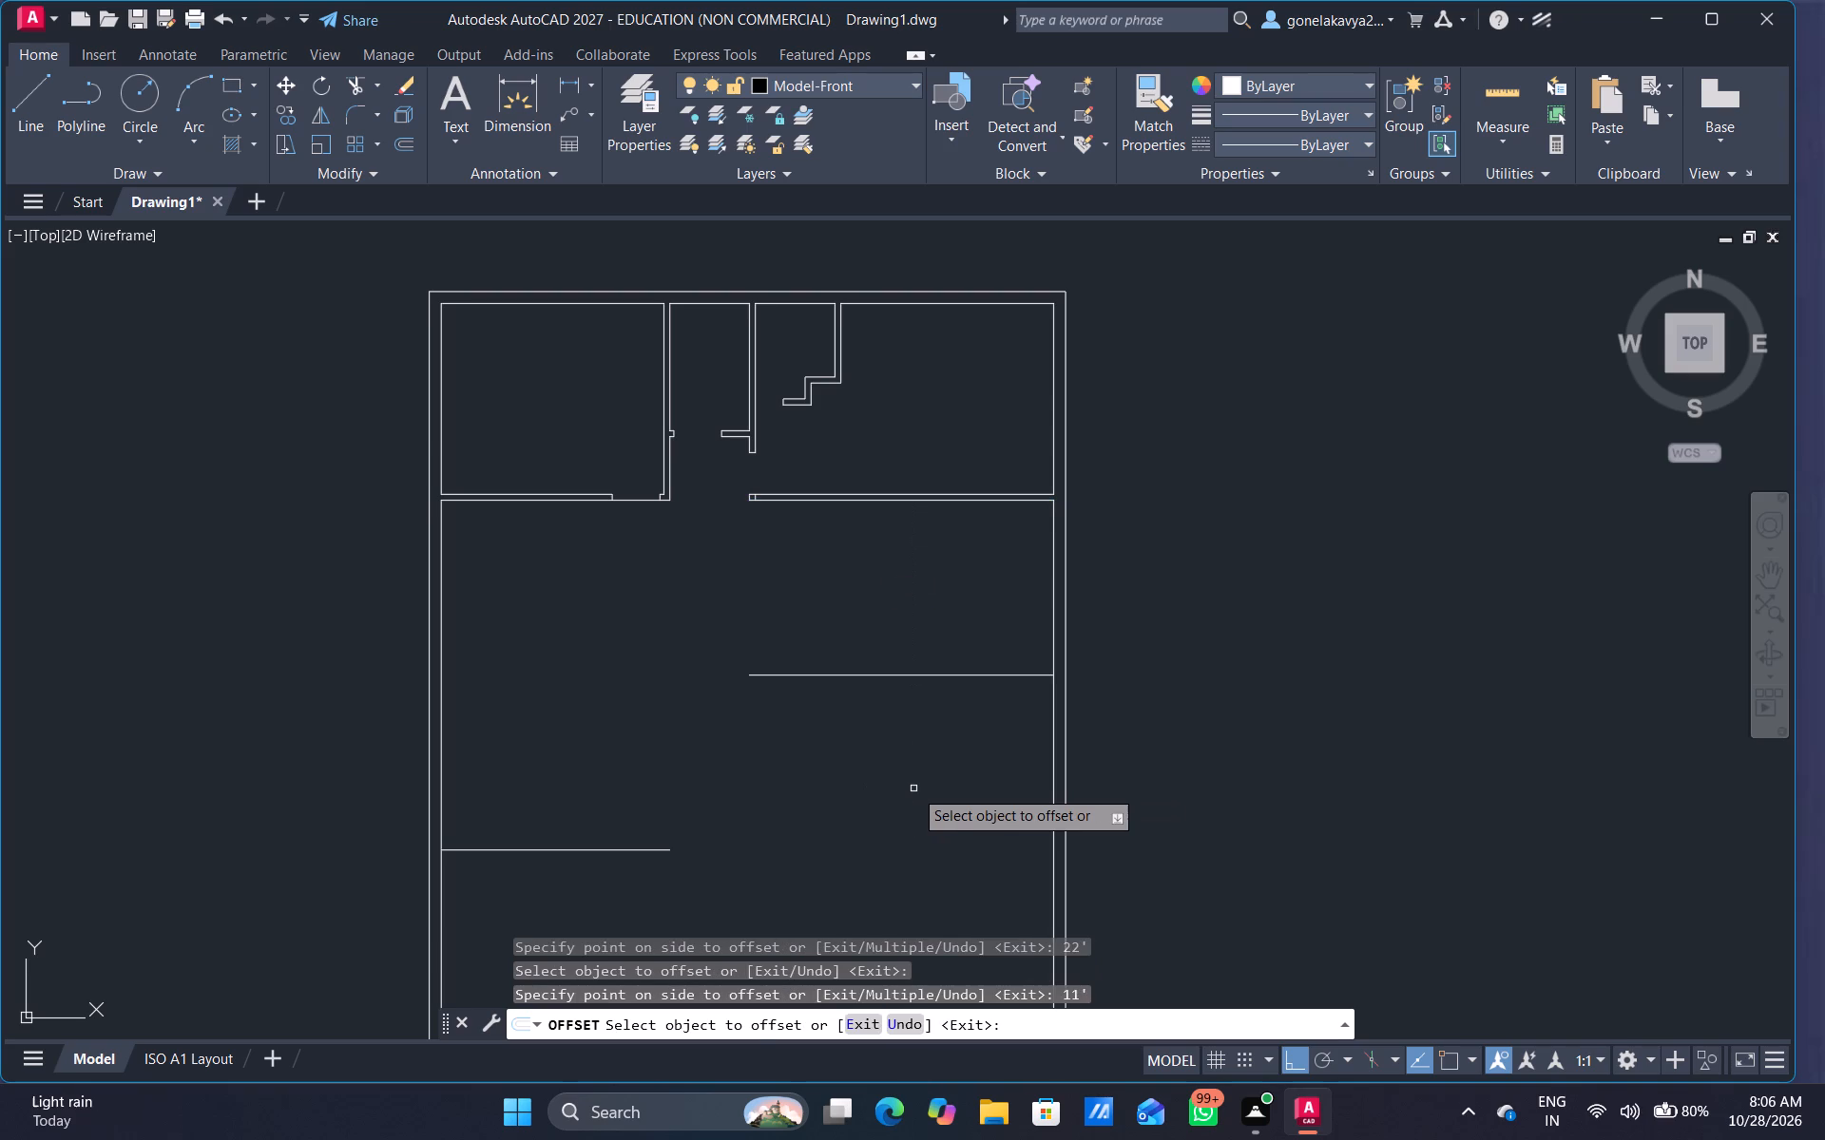
middle_click_drag(930, 755, 977, 495)
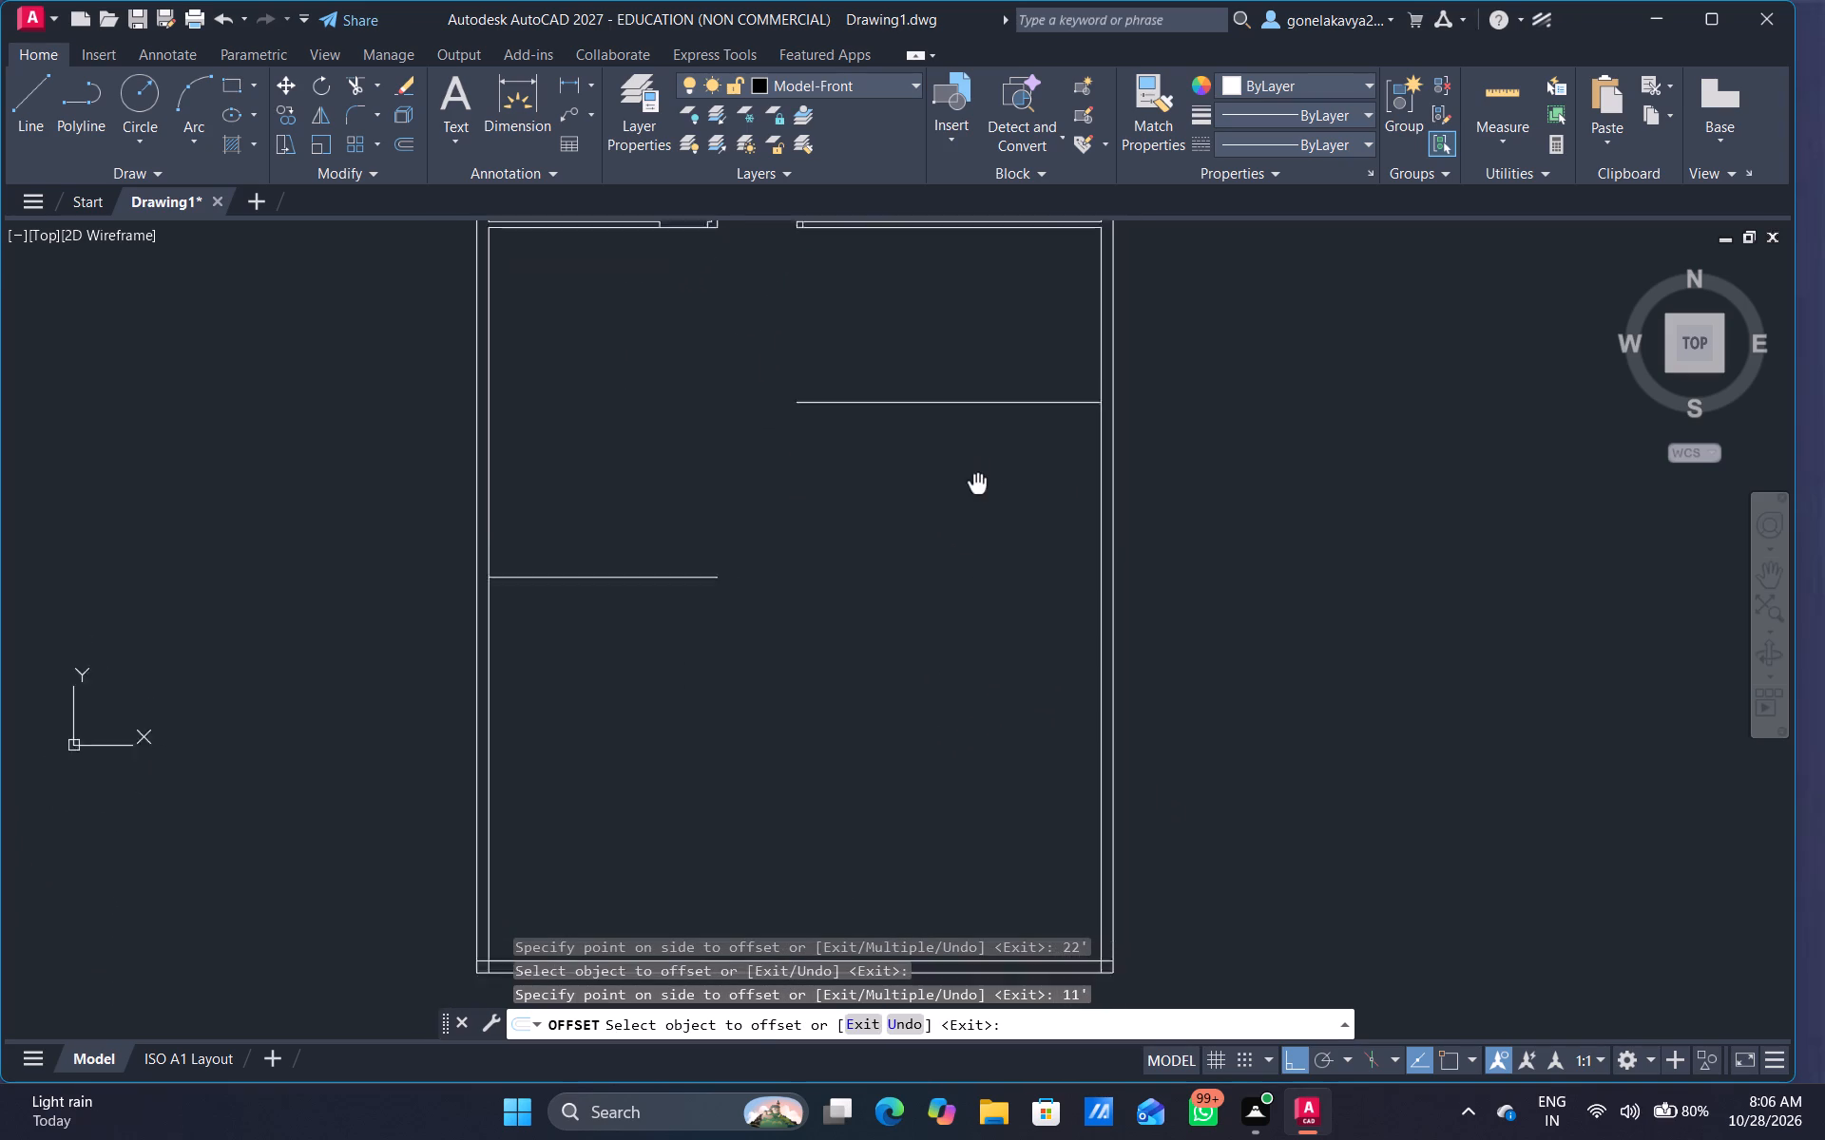
middle_click_drag(977, 495, 946, 694)
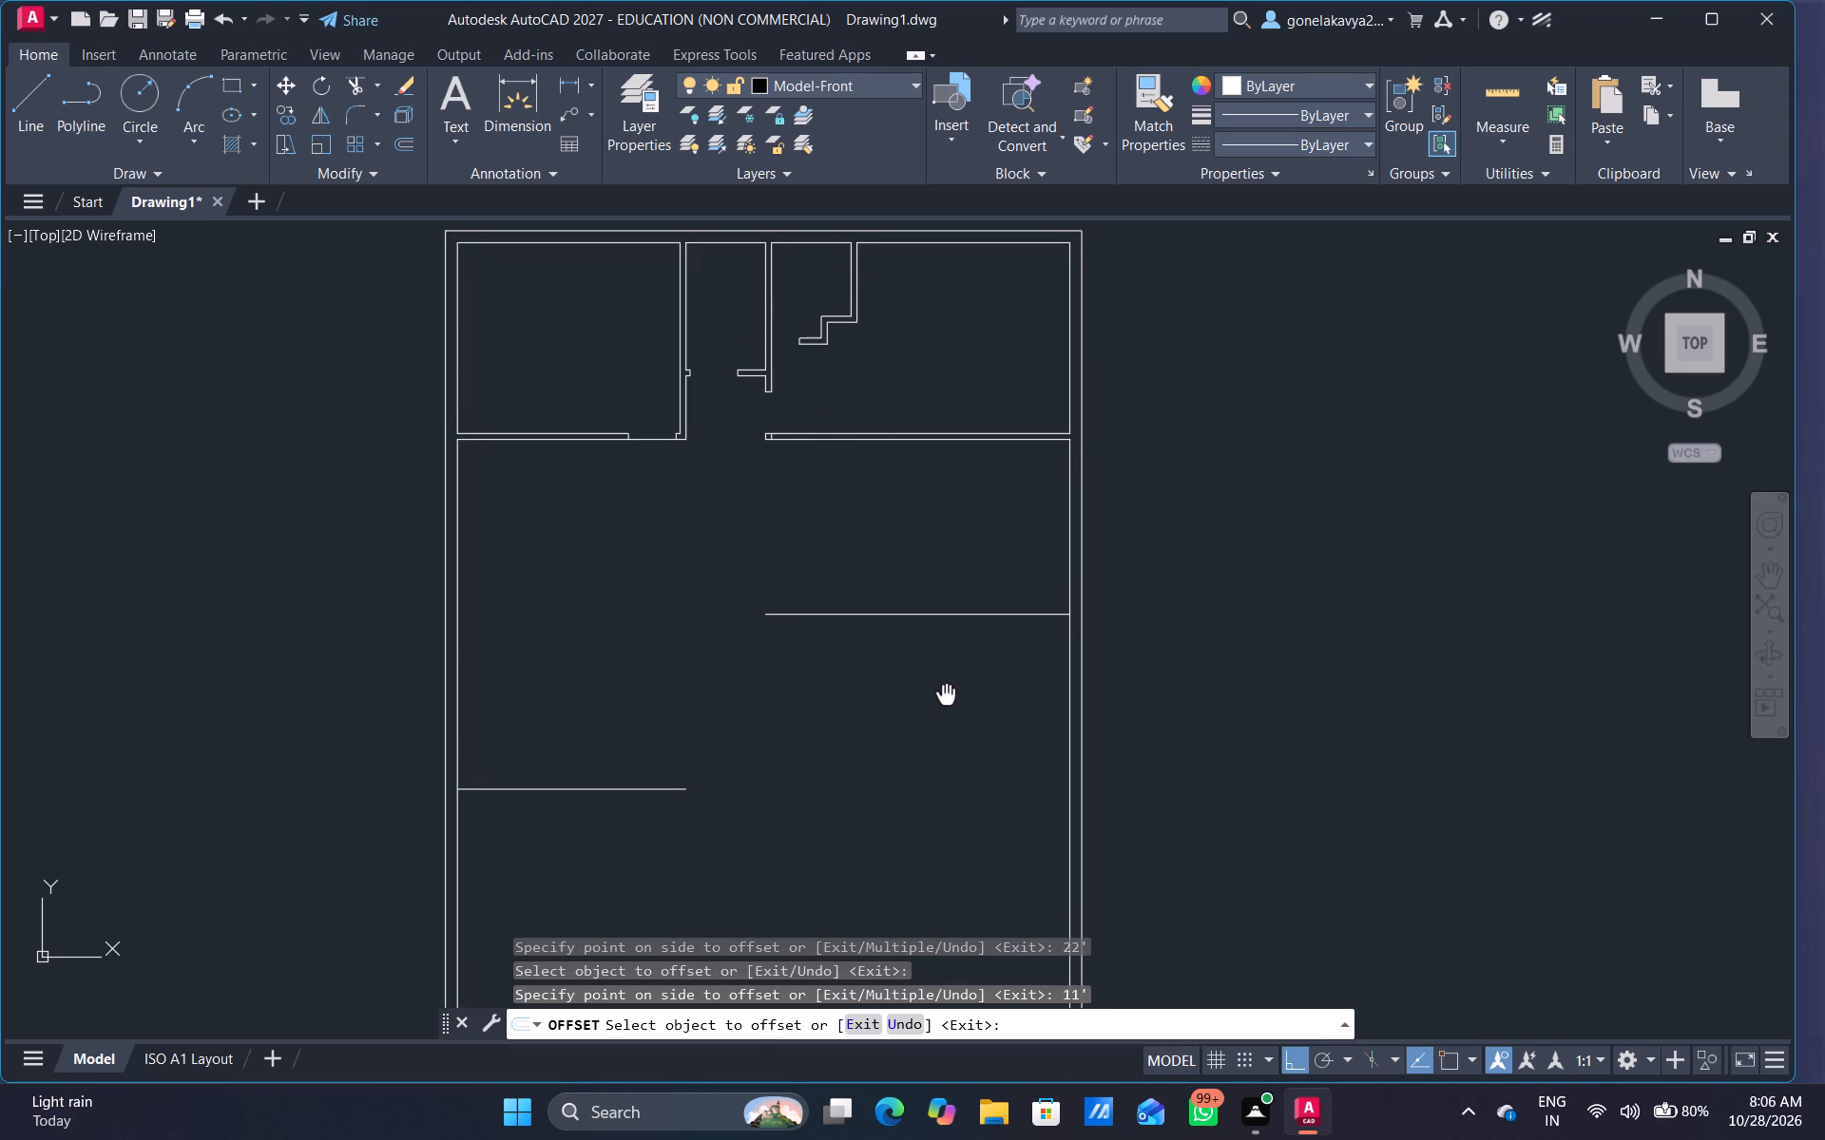
middle_click_drag(946, 694, 945, 694)
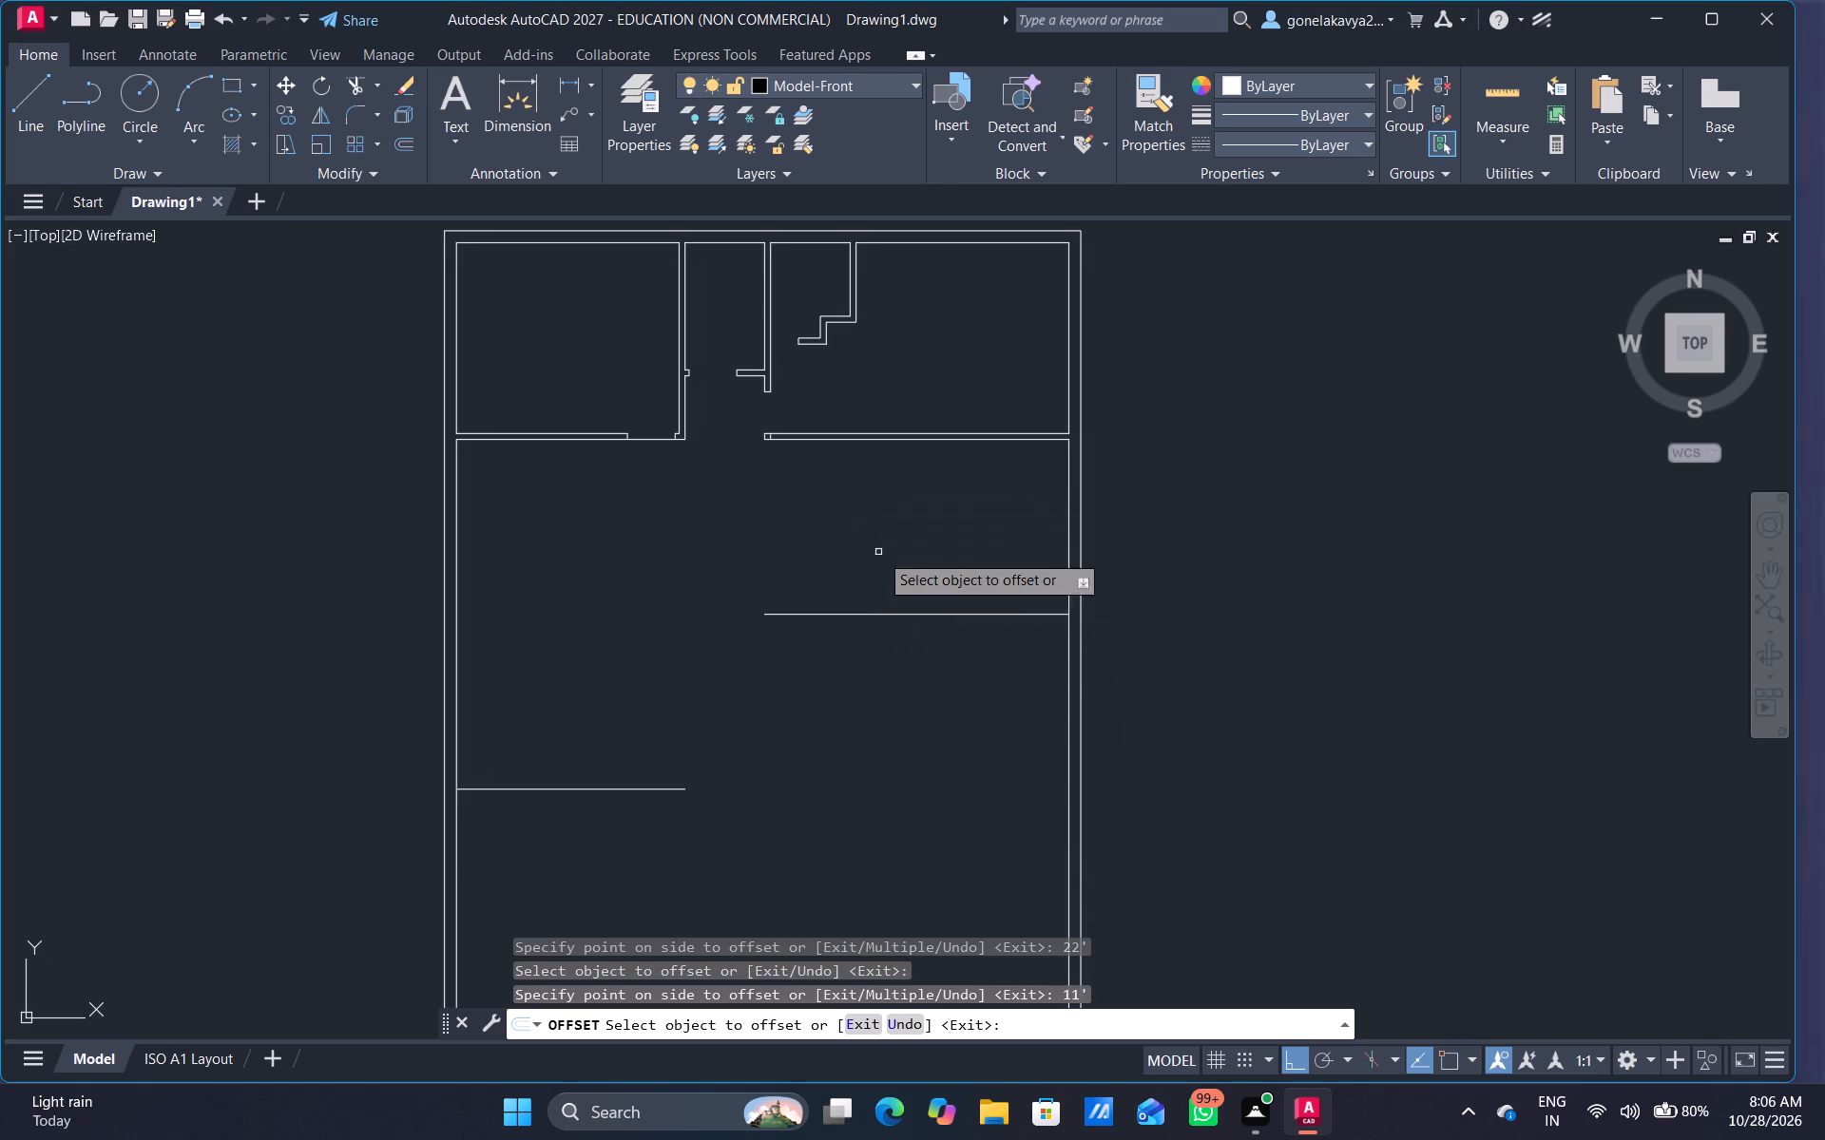
left_click(881, 615)
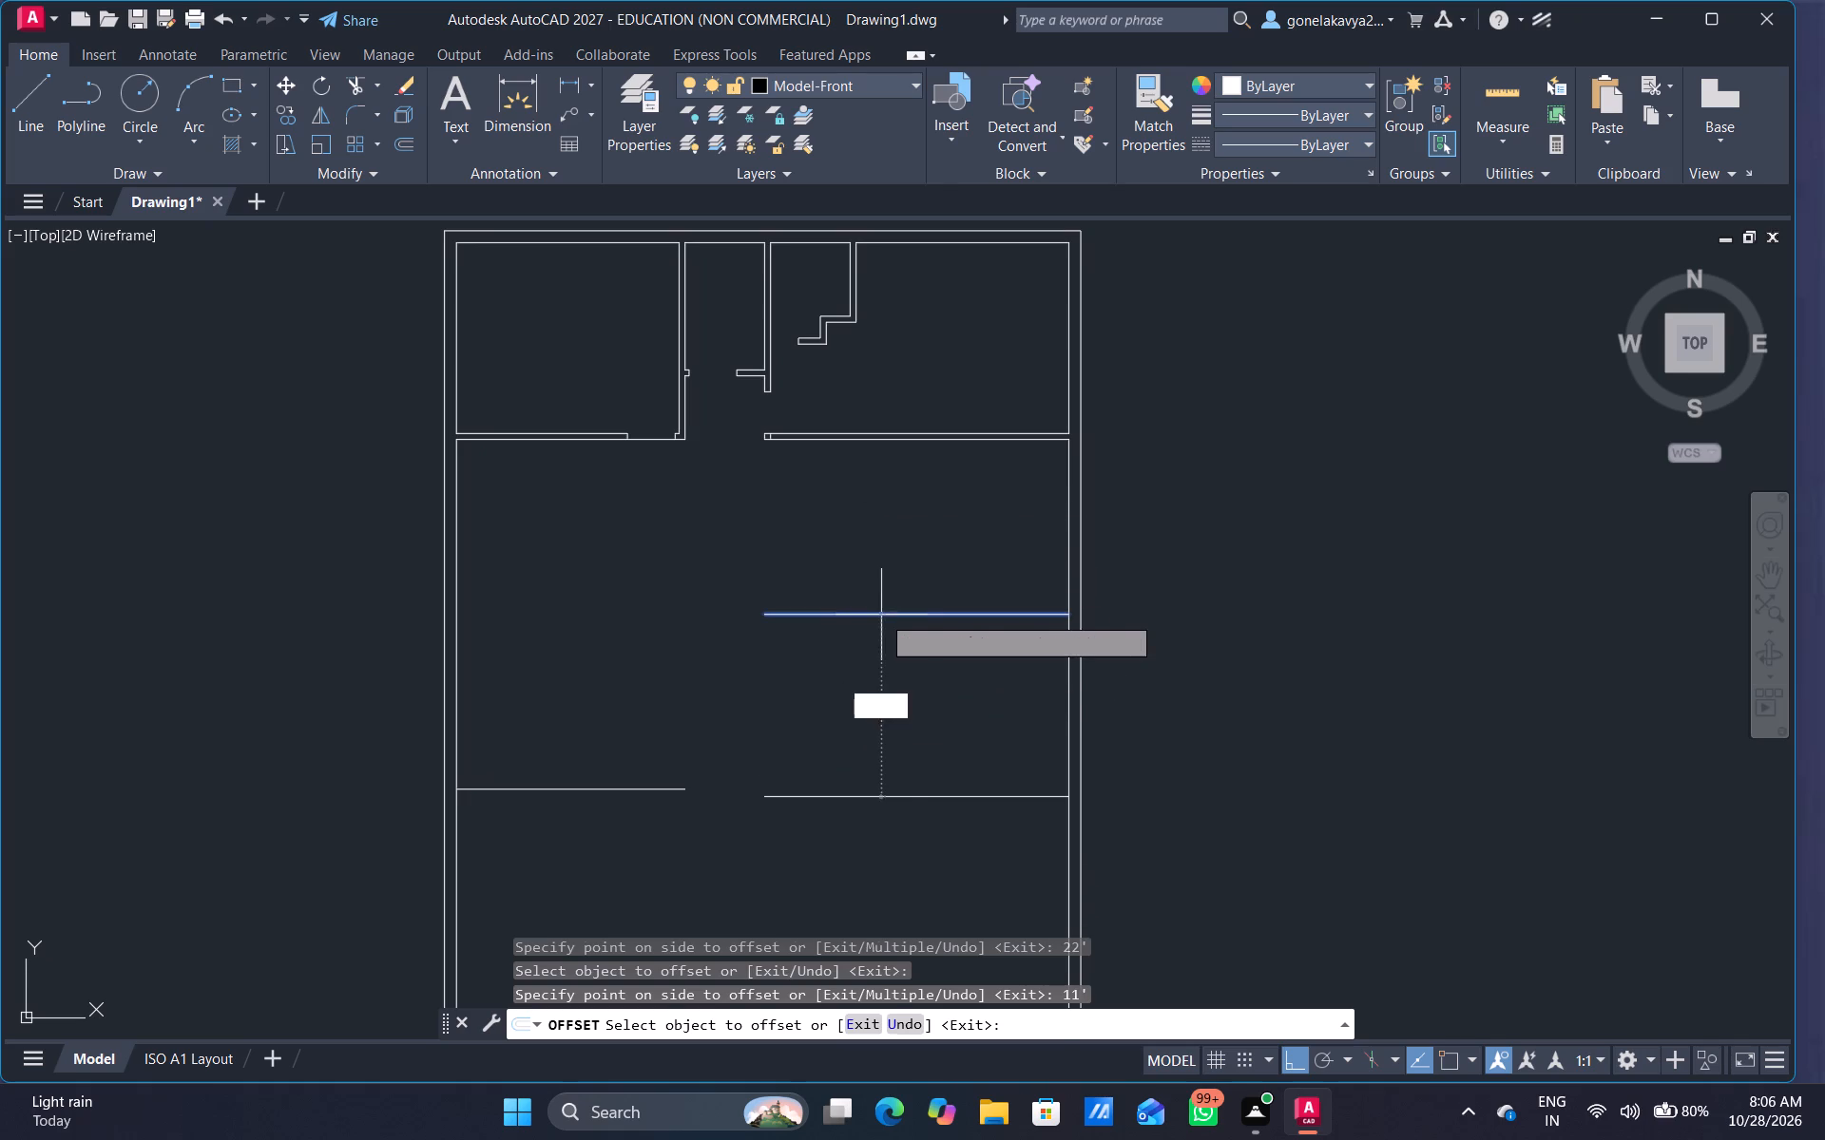
type("4.5\"")
key("Return")
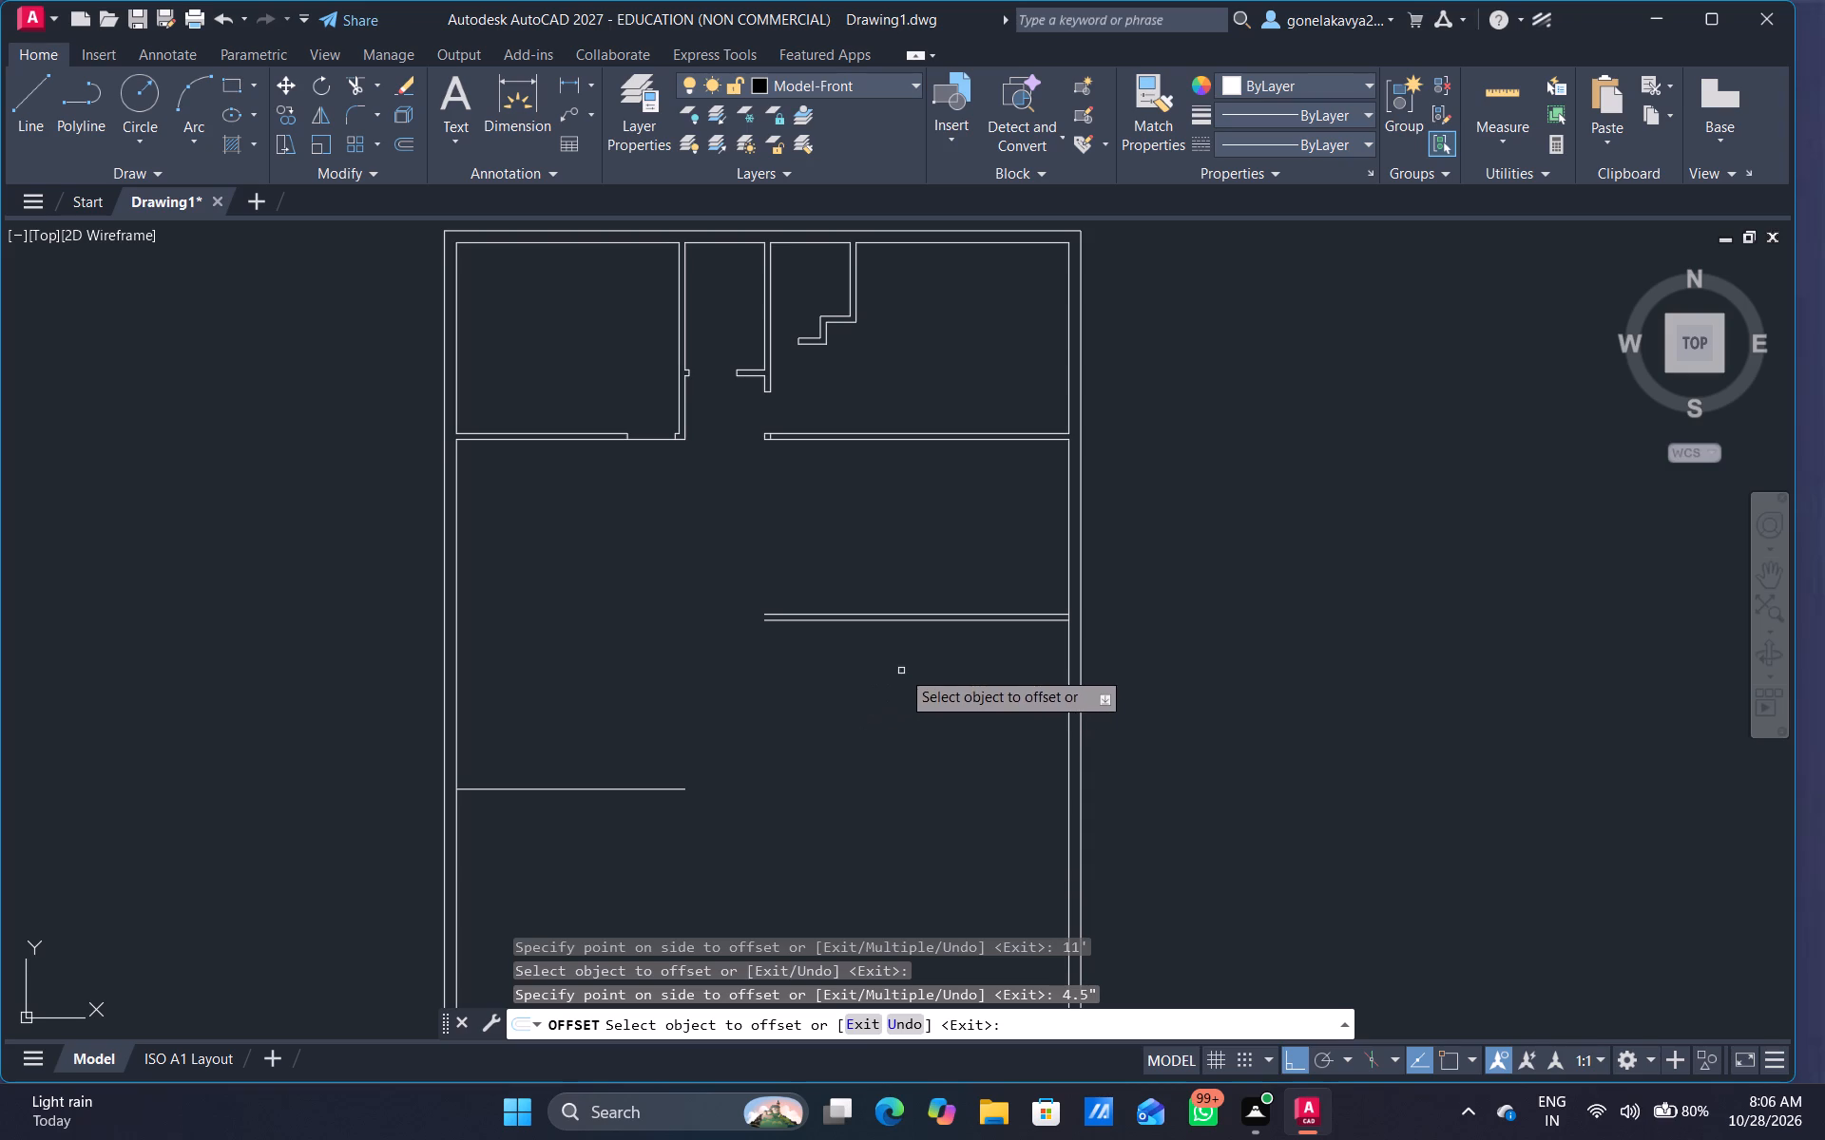
Offset the new east partition's south line 10' south, and double that line 4.5" south to form another partition.
left_click(957, 619)
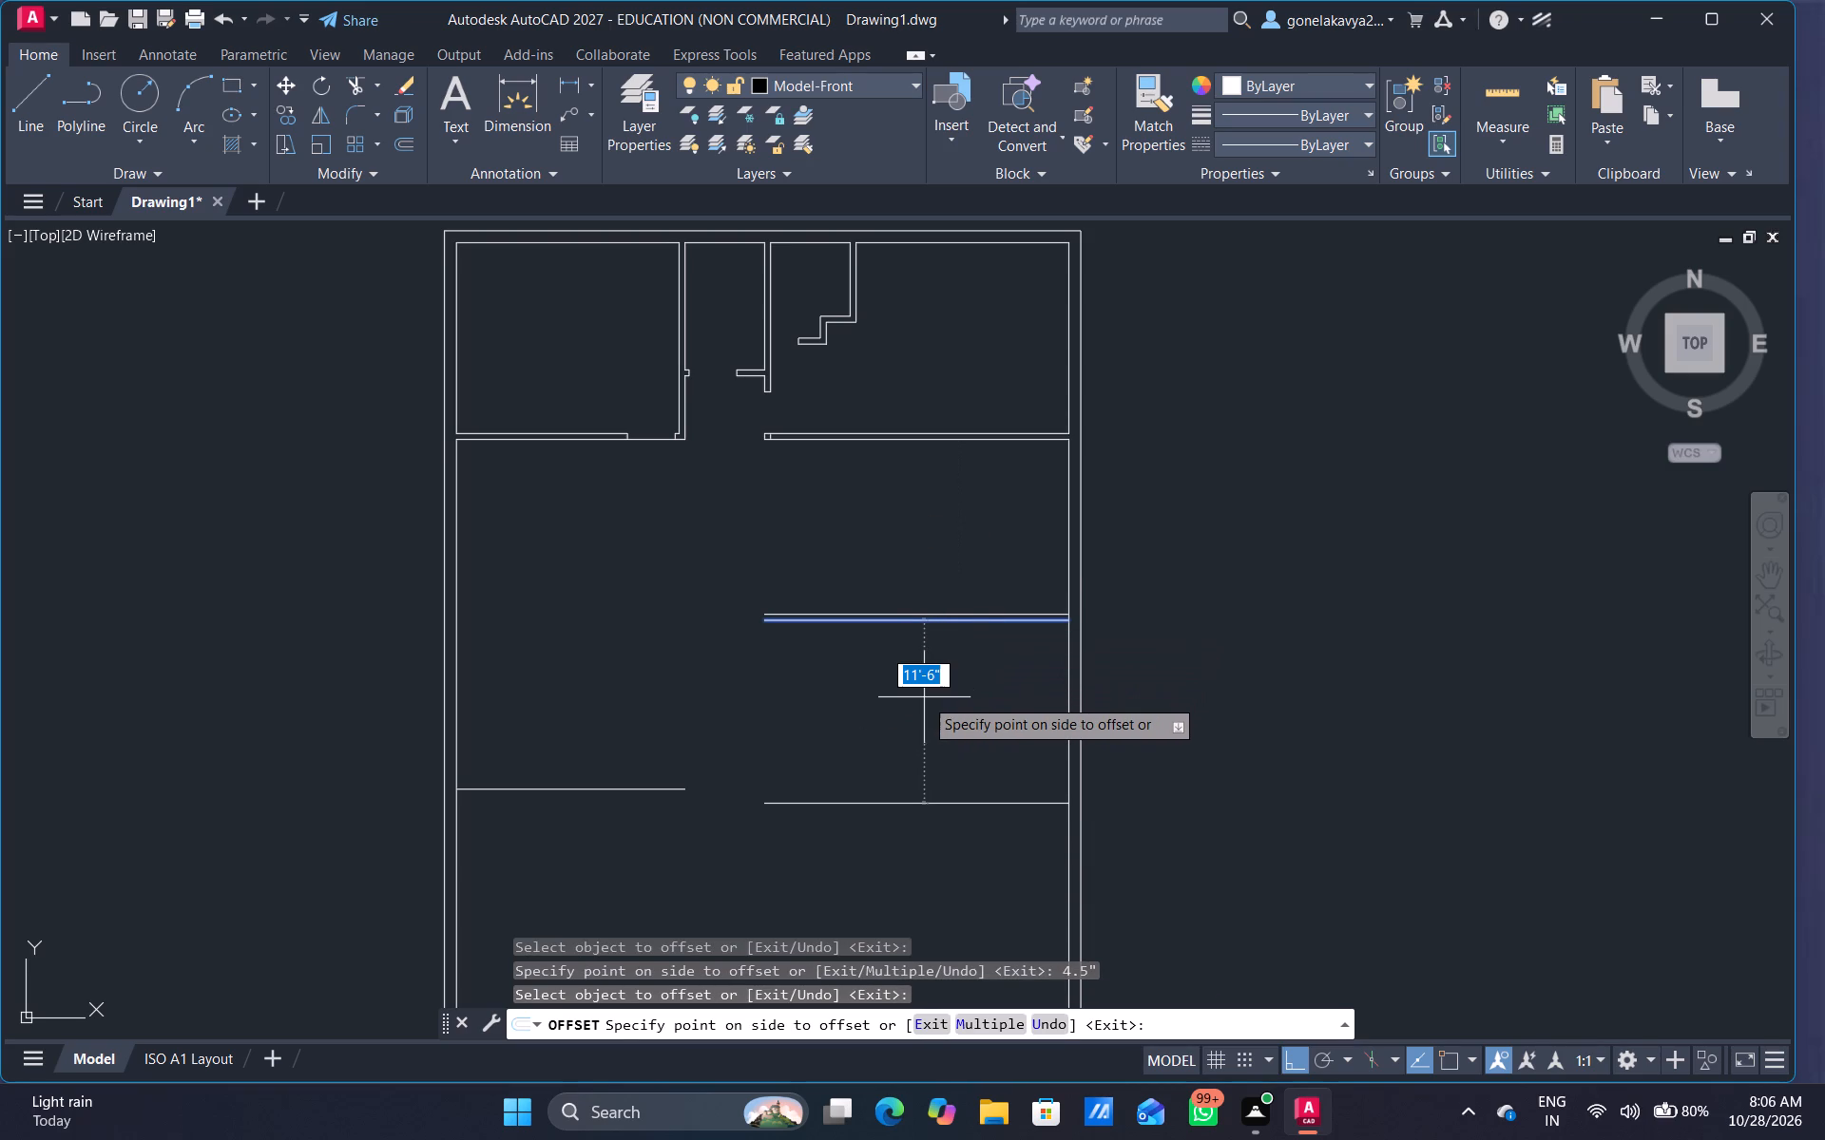
type("10'")
key("Return")
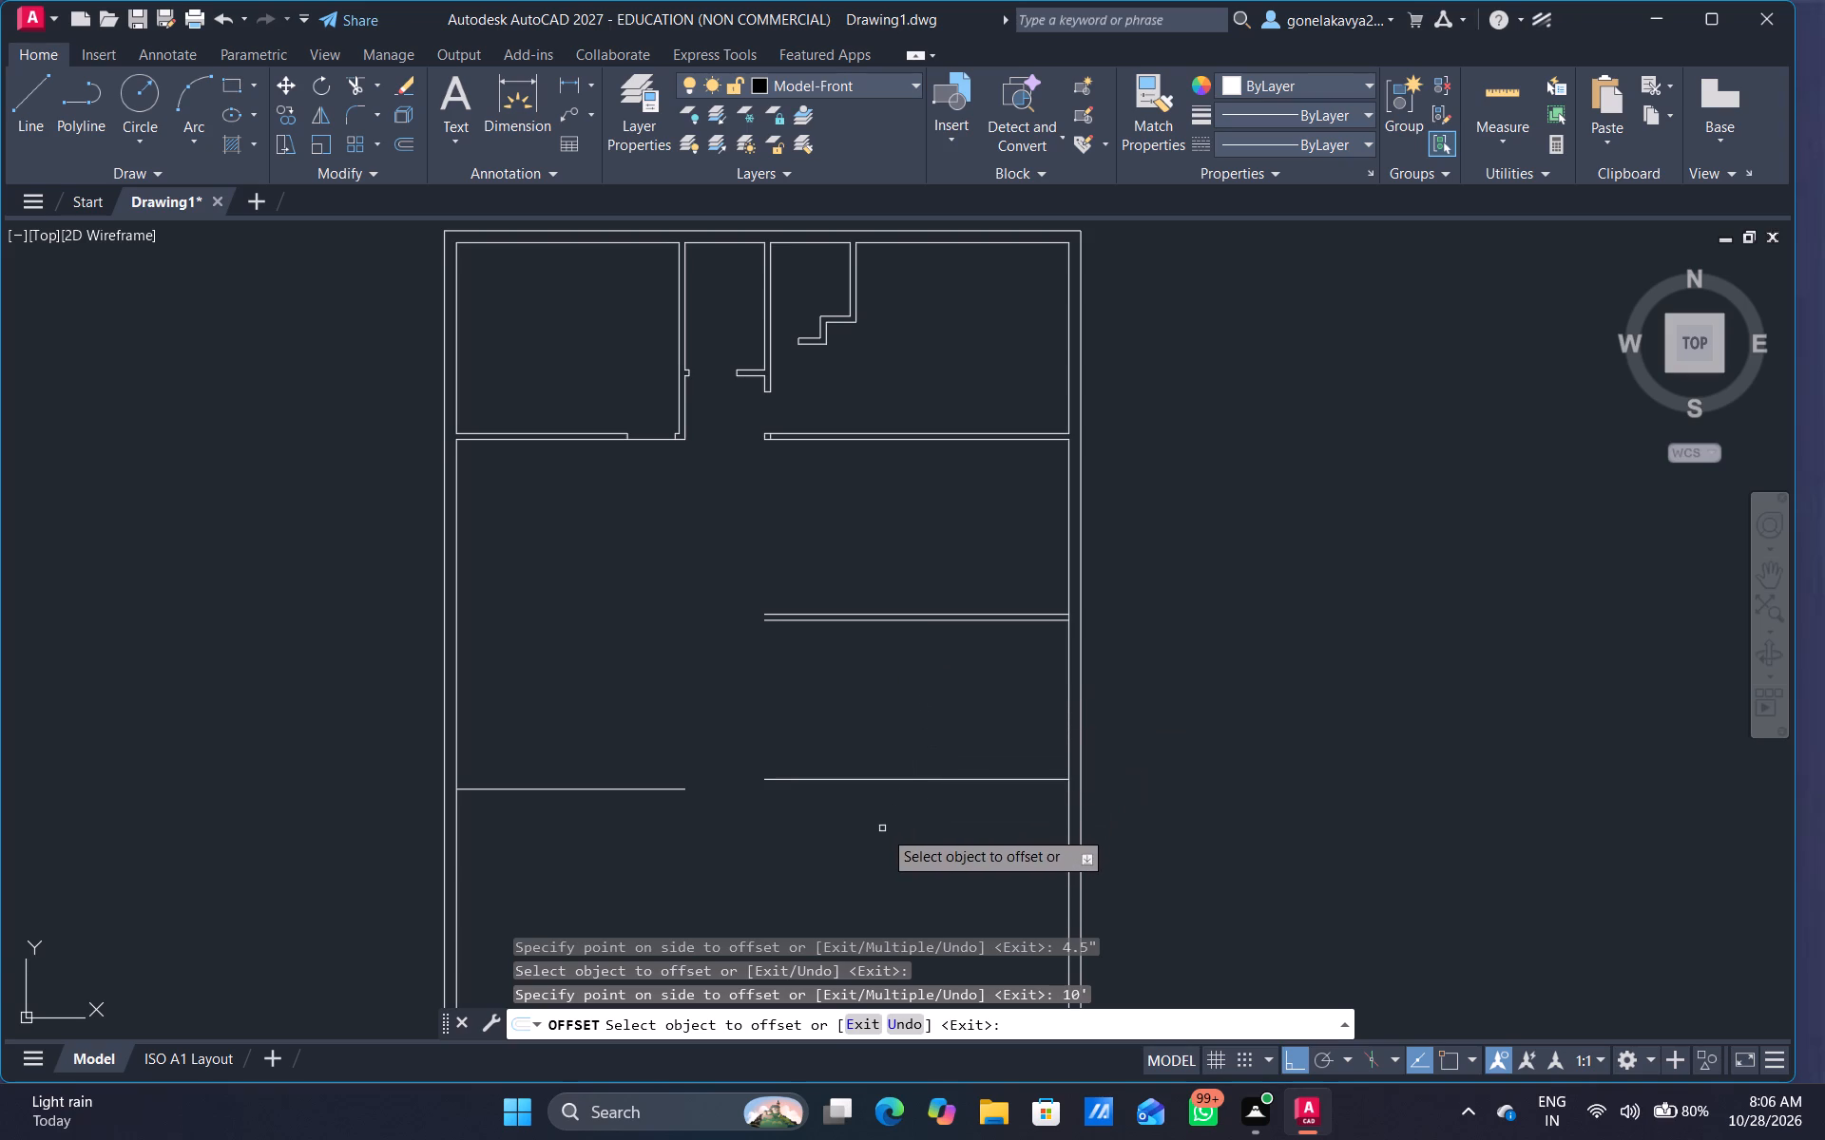
middle_click_drag(885, 830, 896, 883)
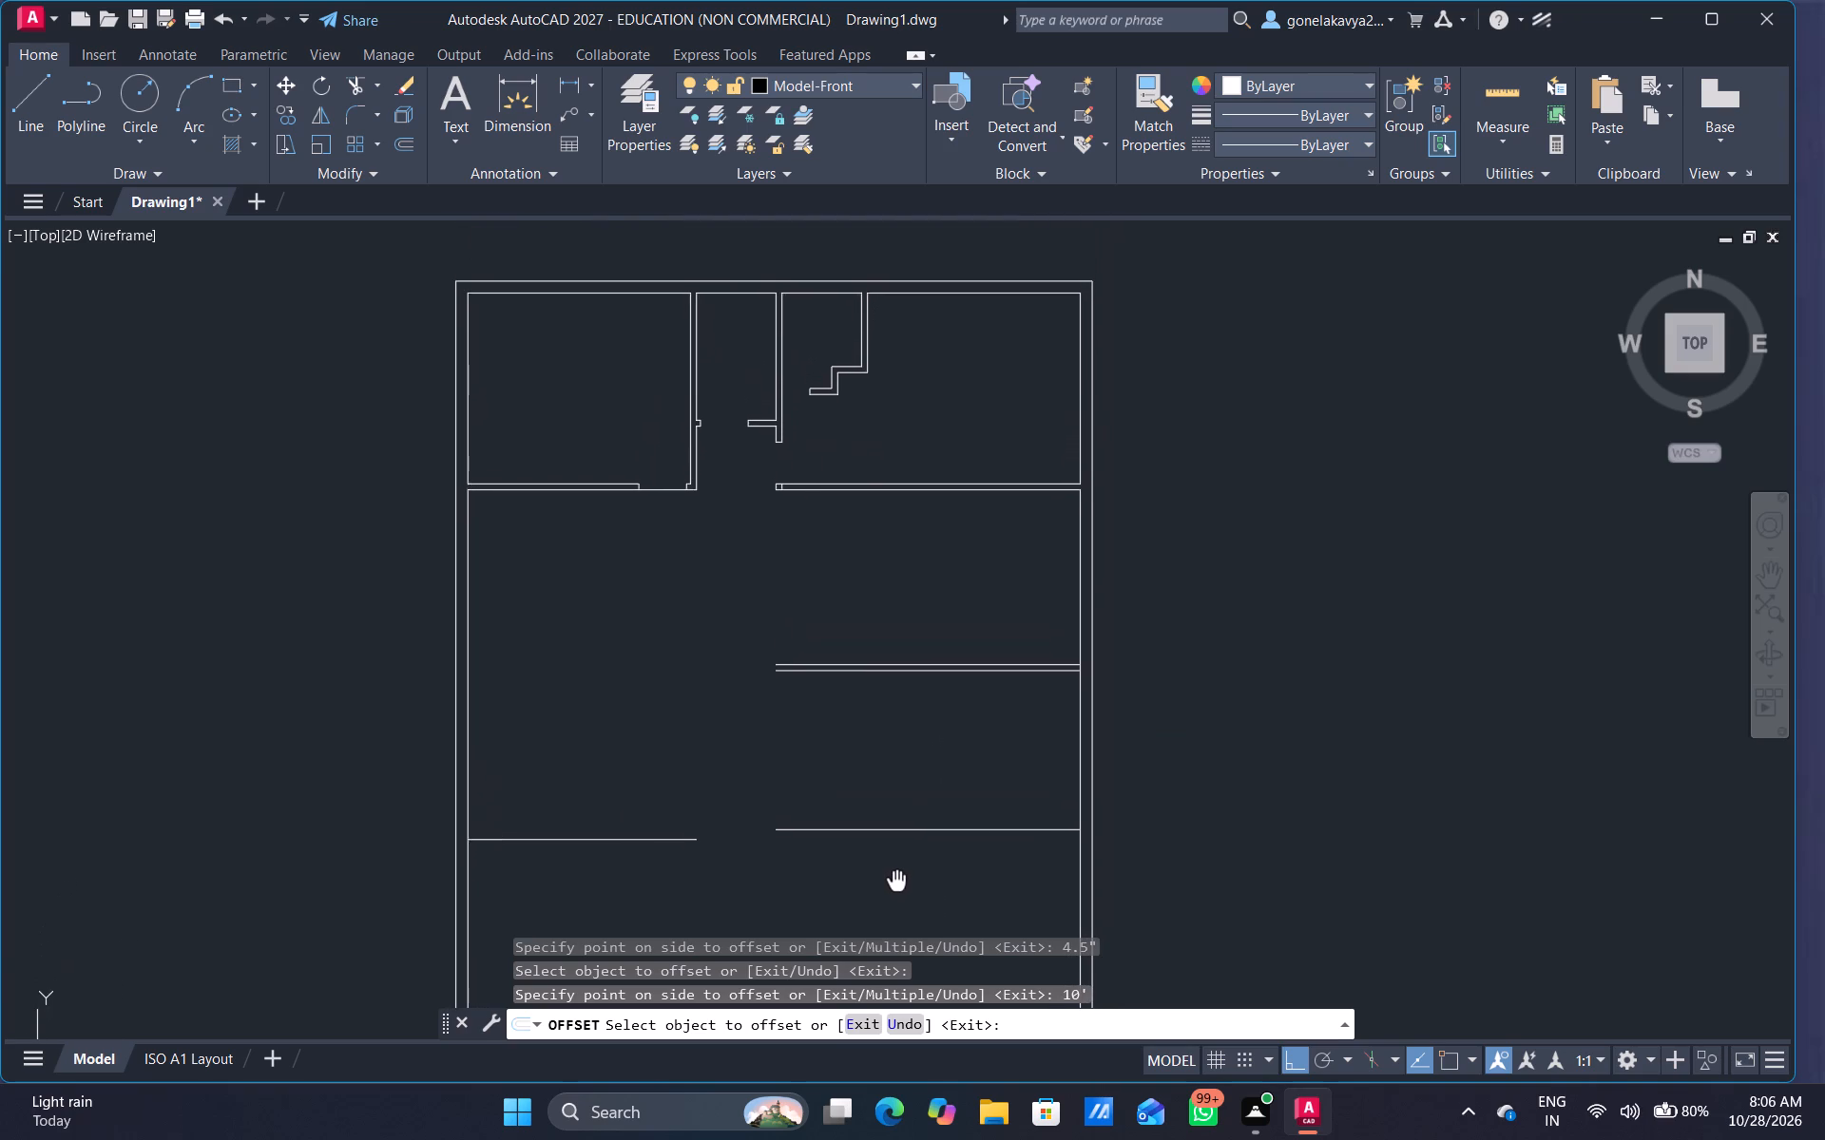
middle_click_drag(896, 883, 893, 903)
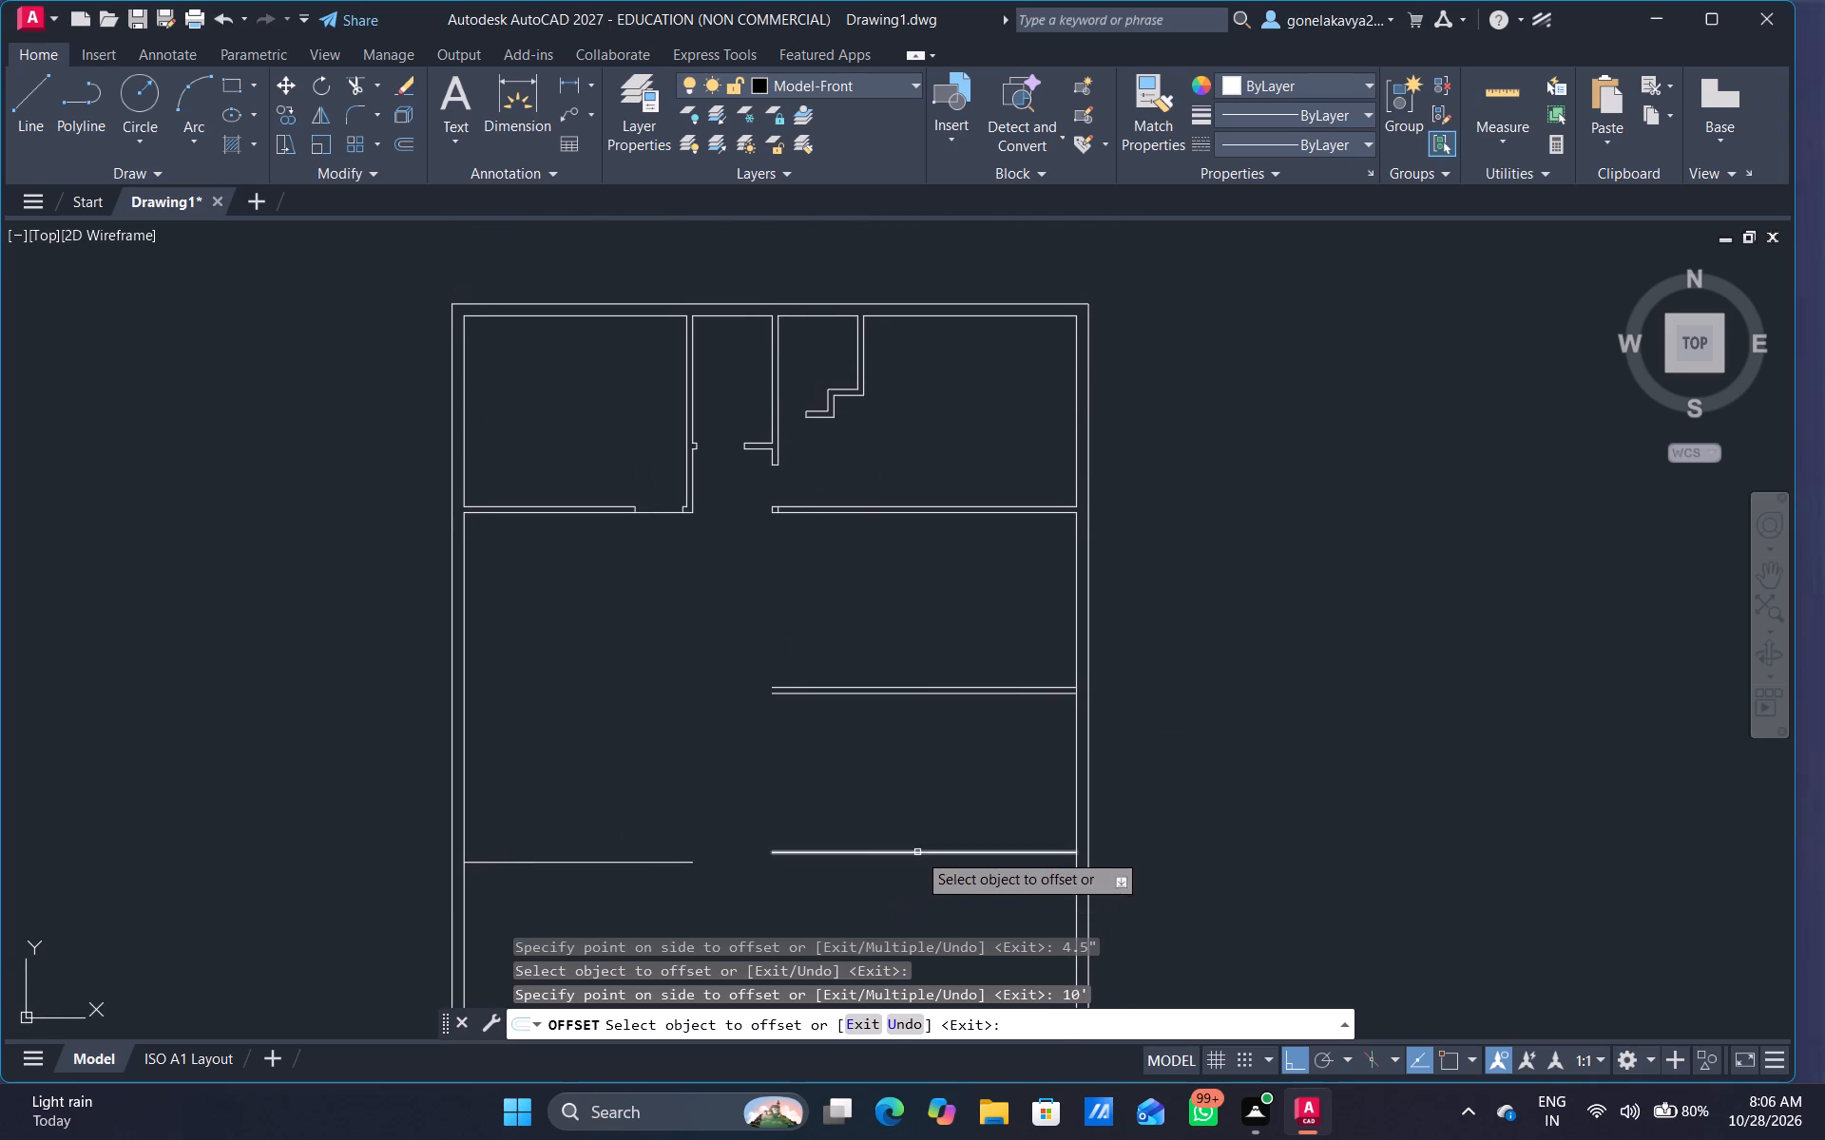
left_click(917, 852)
type("4.5\"")
key("Return")
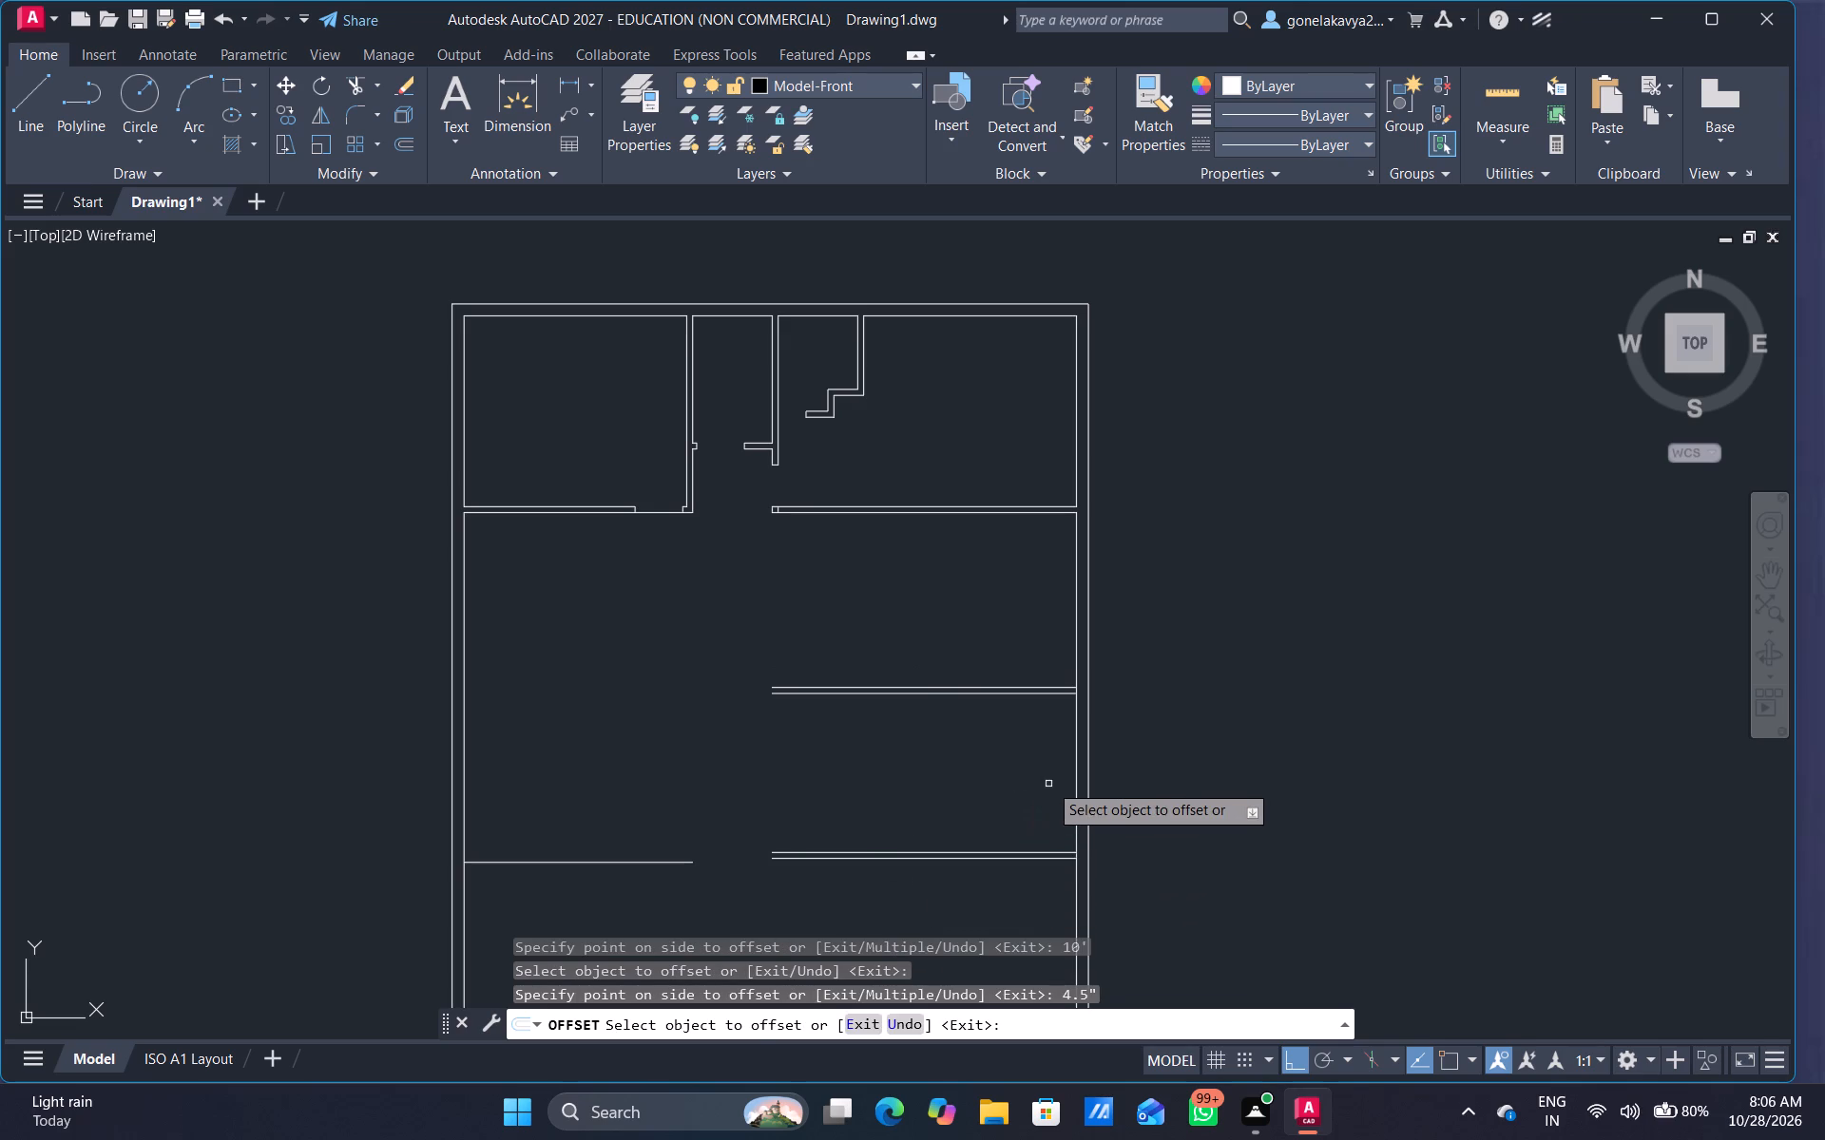
left_click(1078, 790)
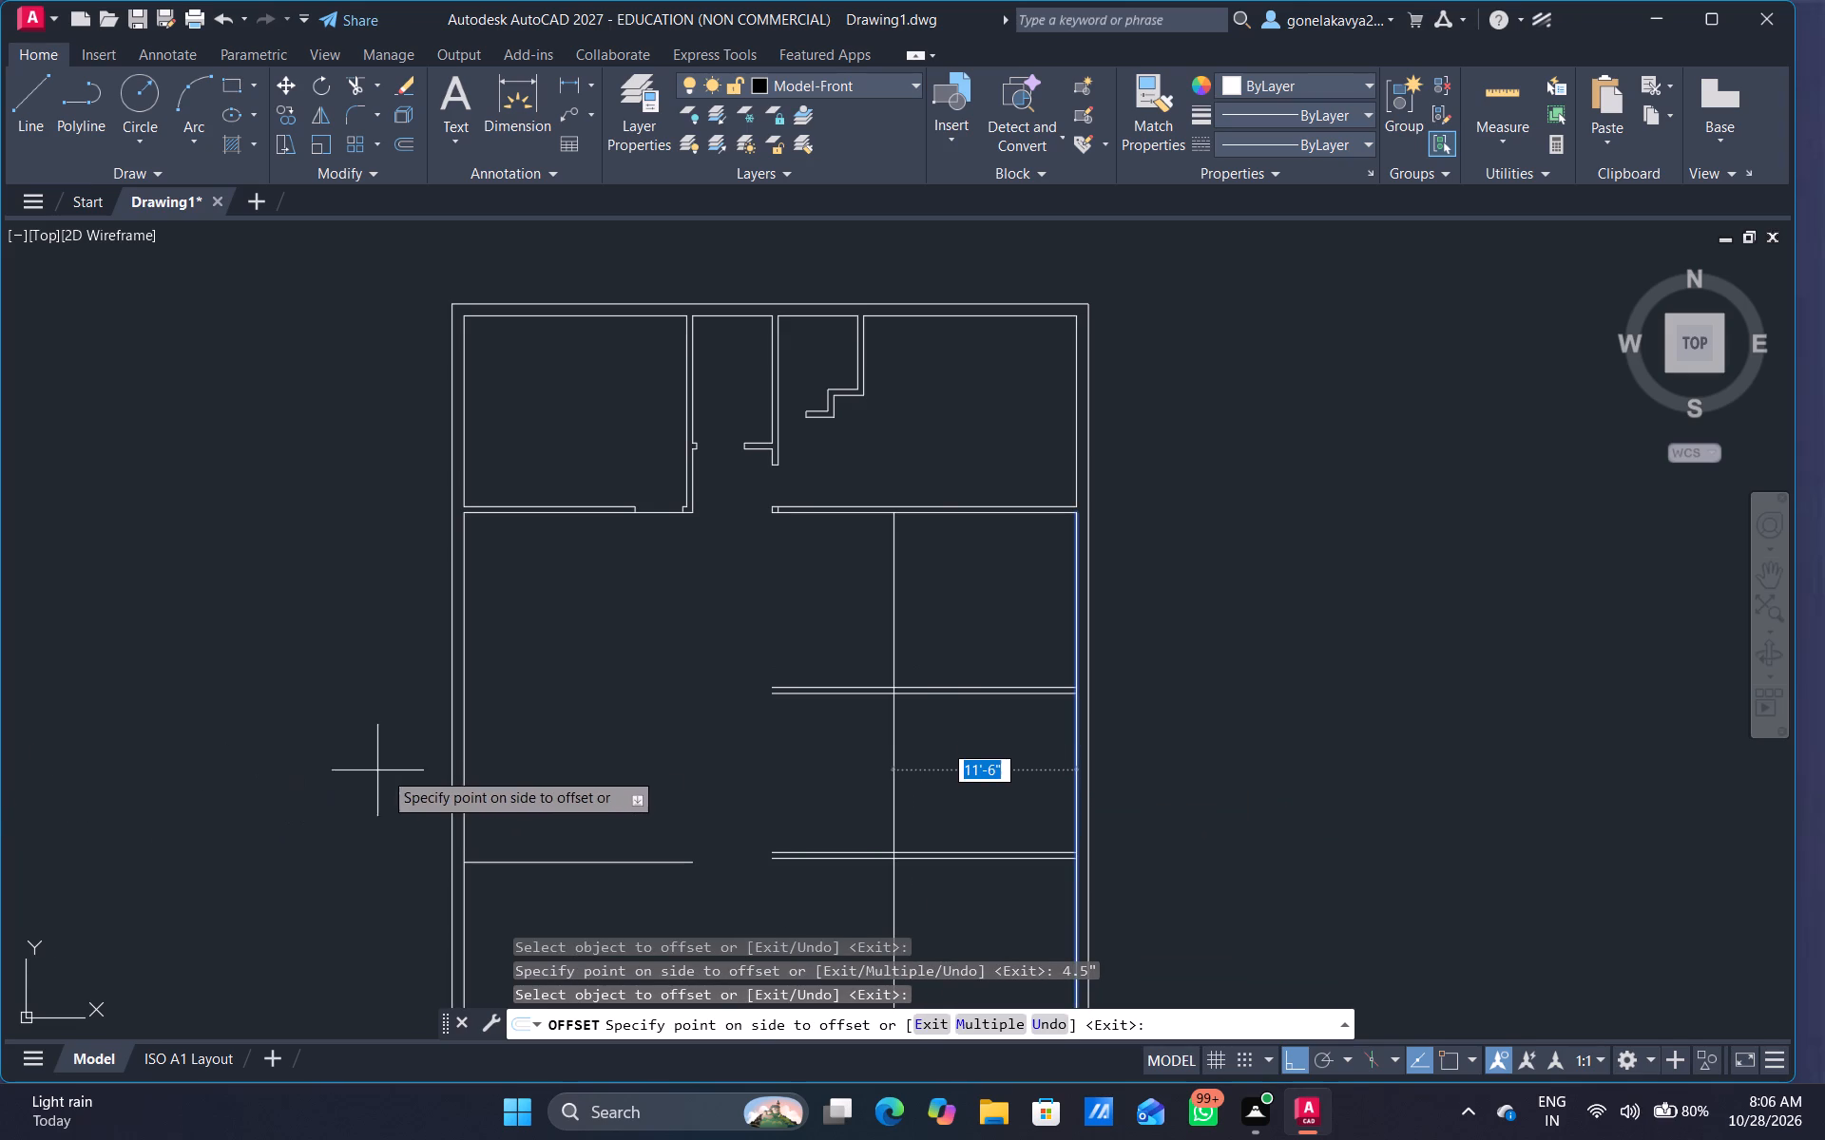
key("Escape")
Extend the middle vertical partition's east line south to the south line of the southernmost east partition.
type("ex")
key("space")
left_click(778, 458)
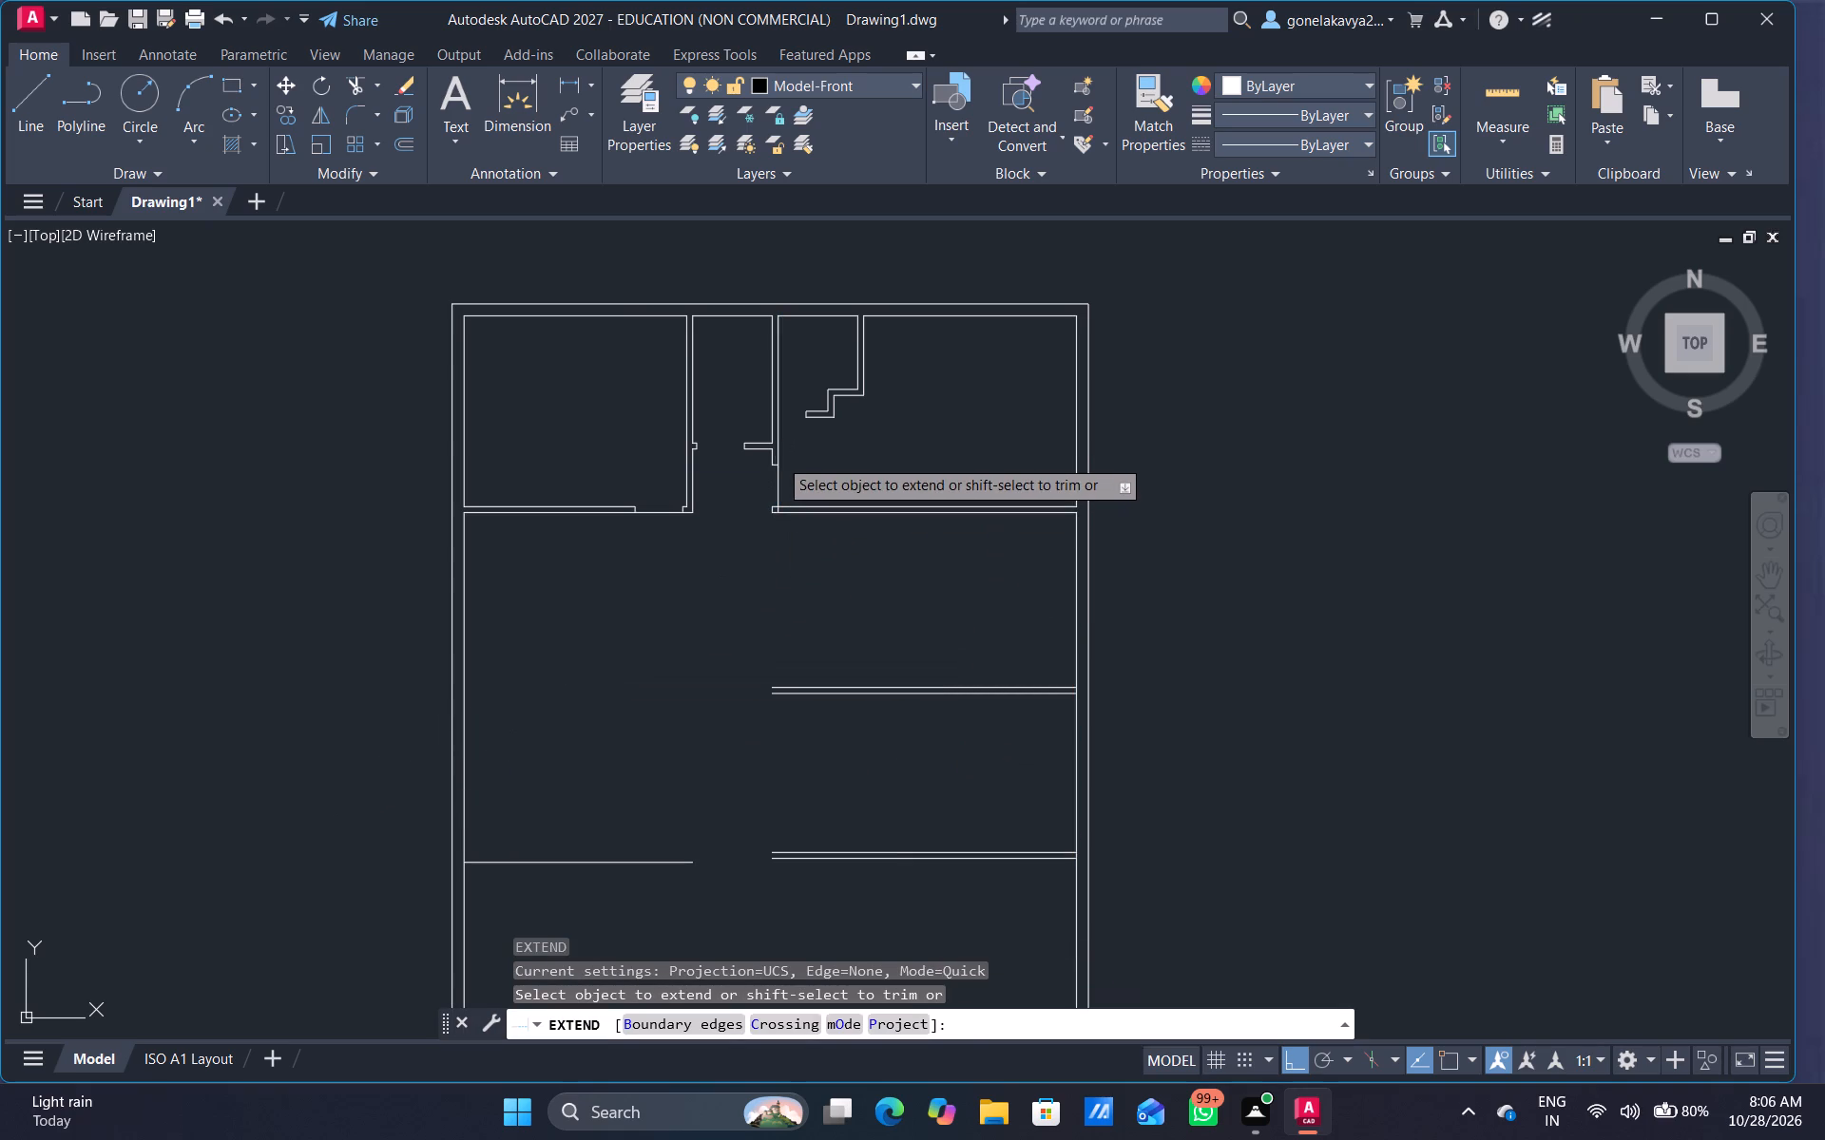
left_click(778, 489)
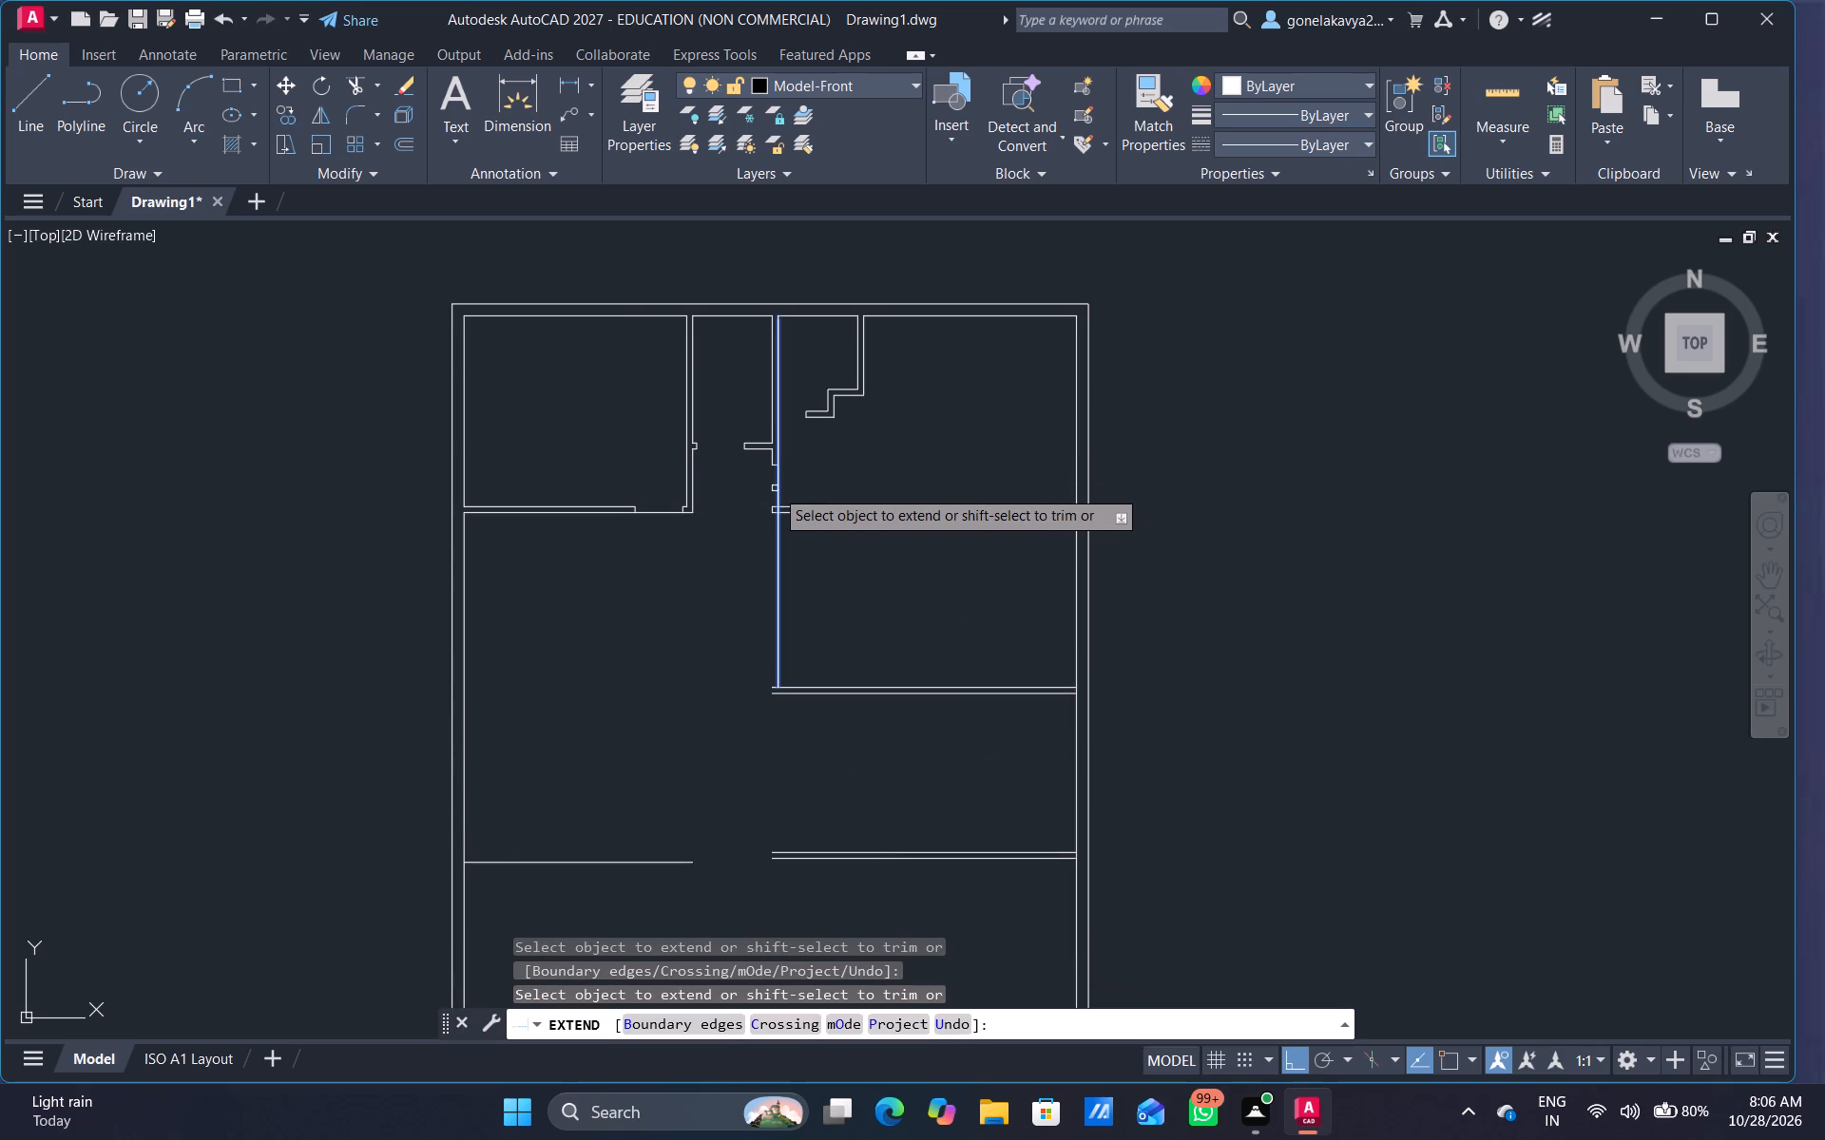
left_click(775, 488)
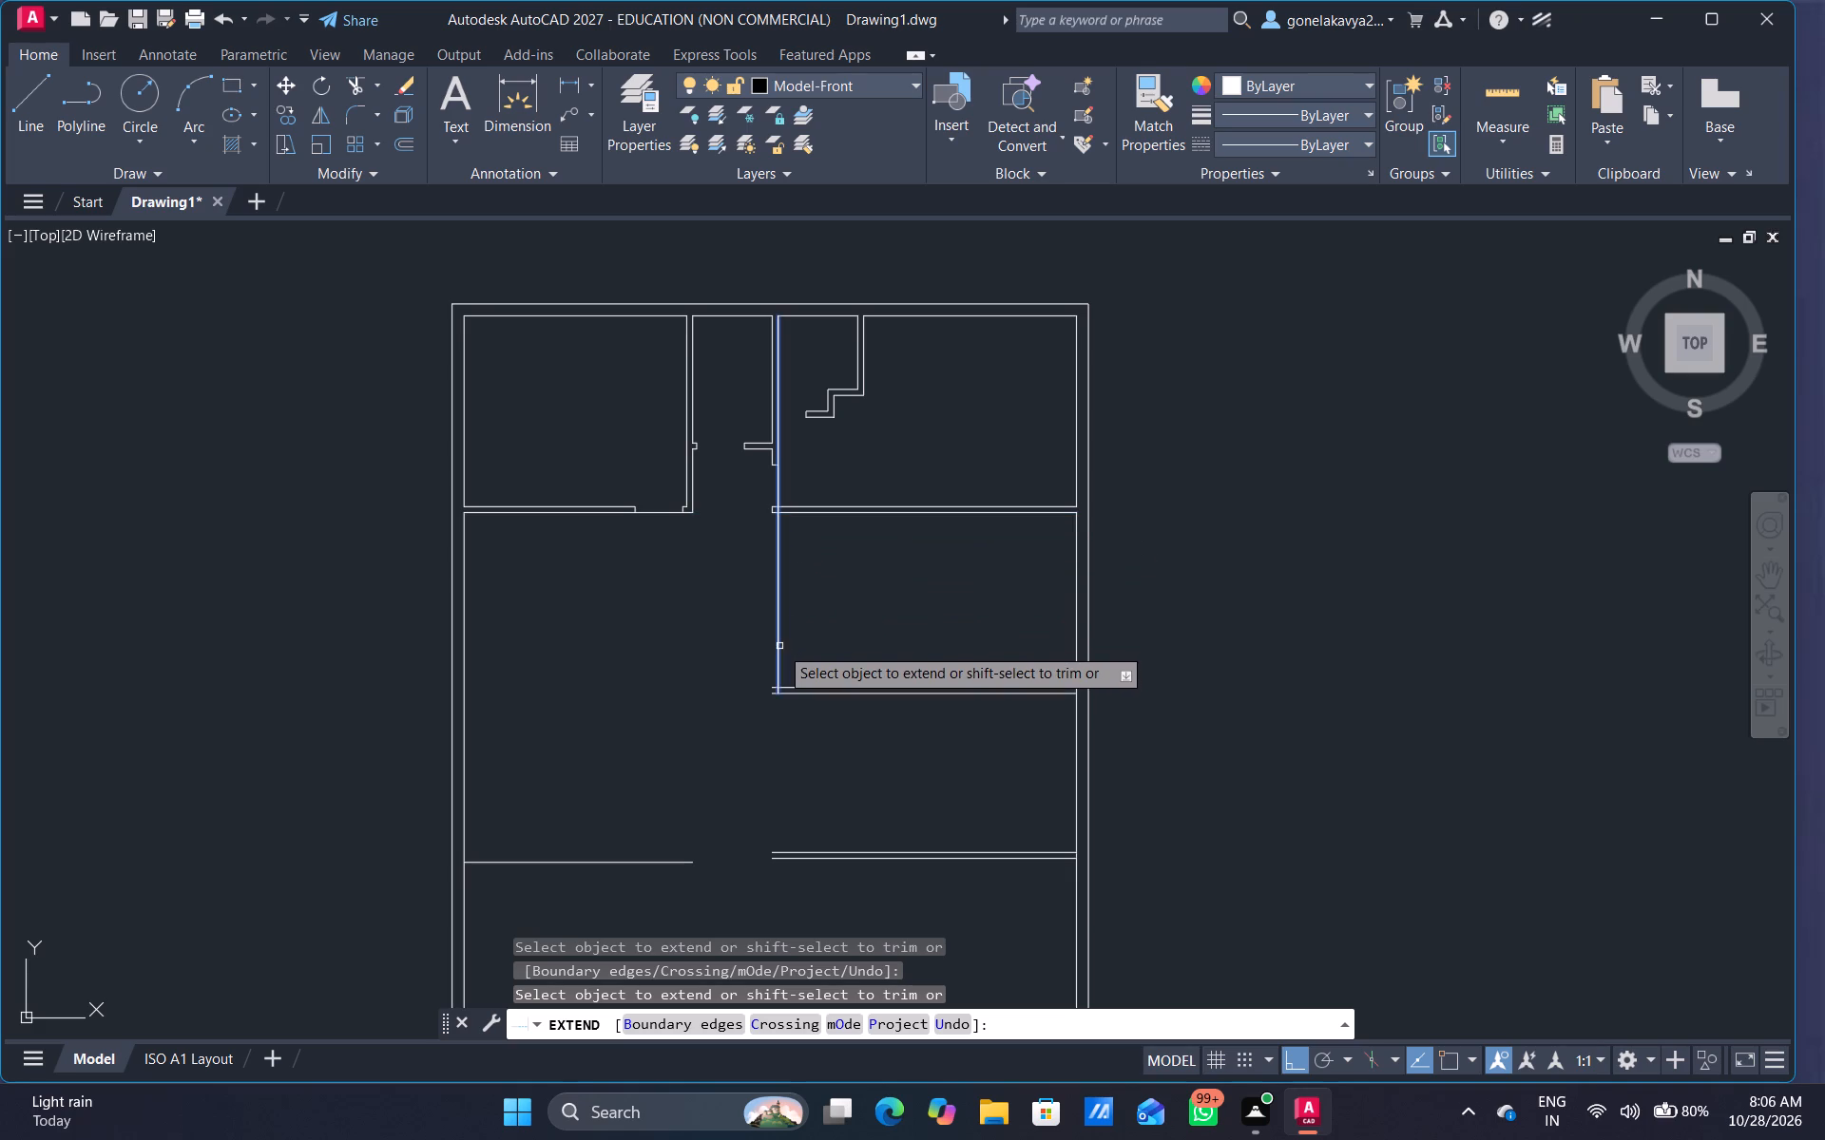
left_click(779, 646)
left_click(776, 666)
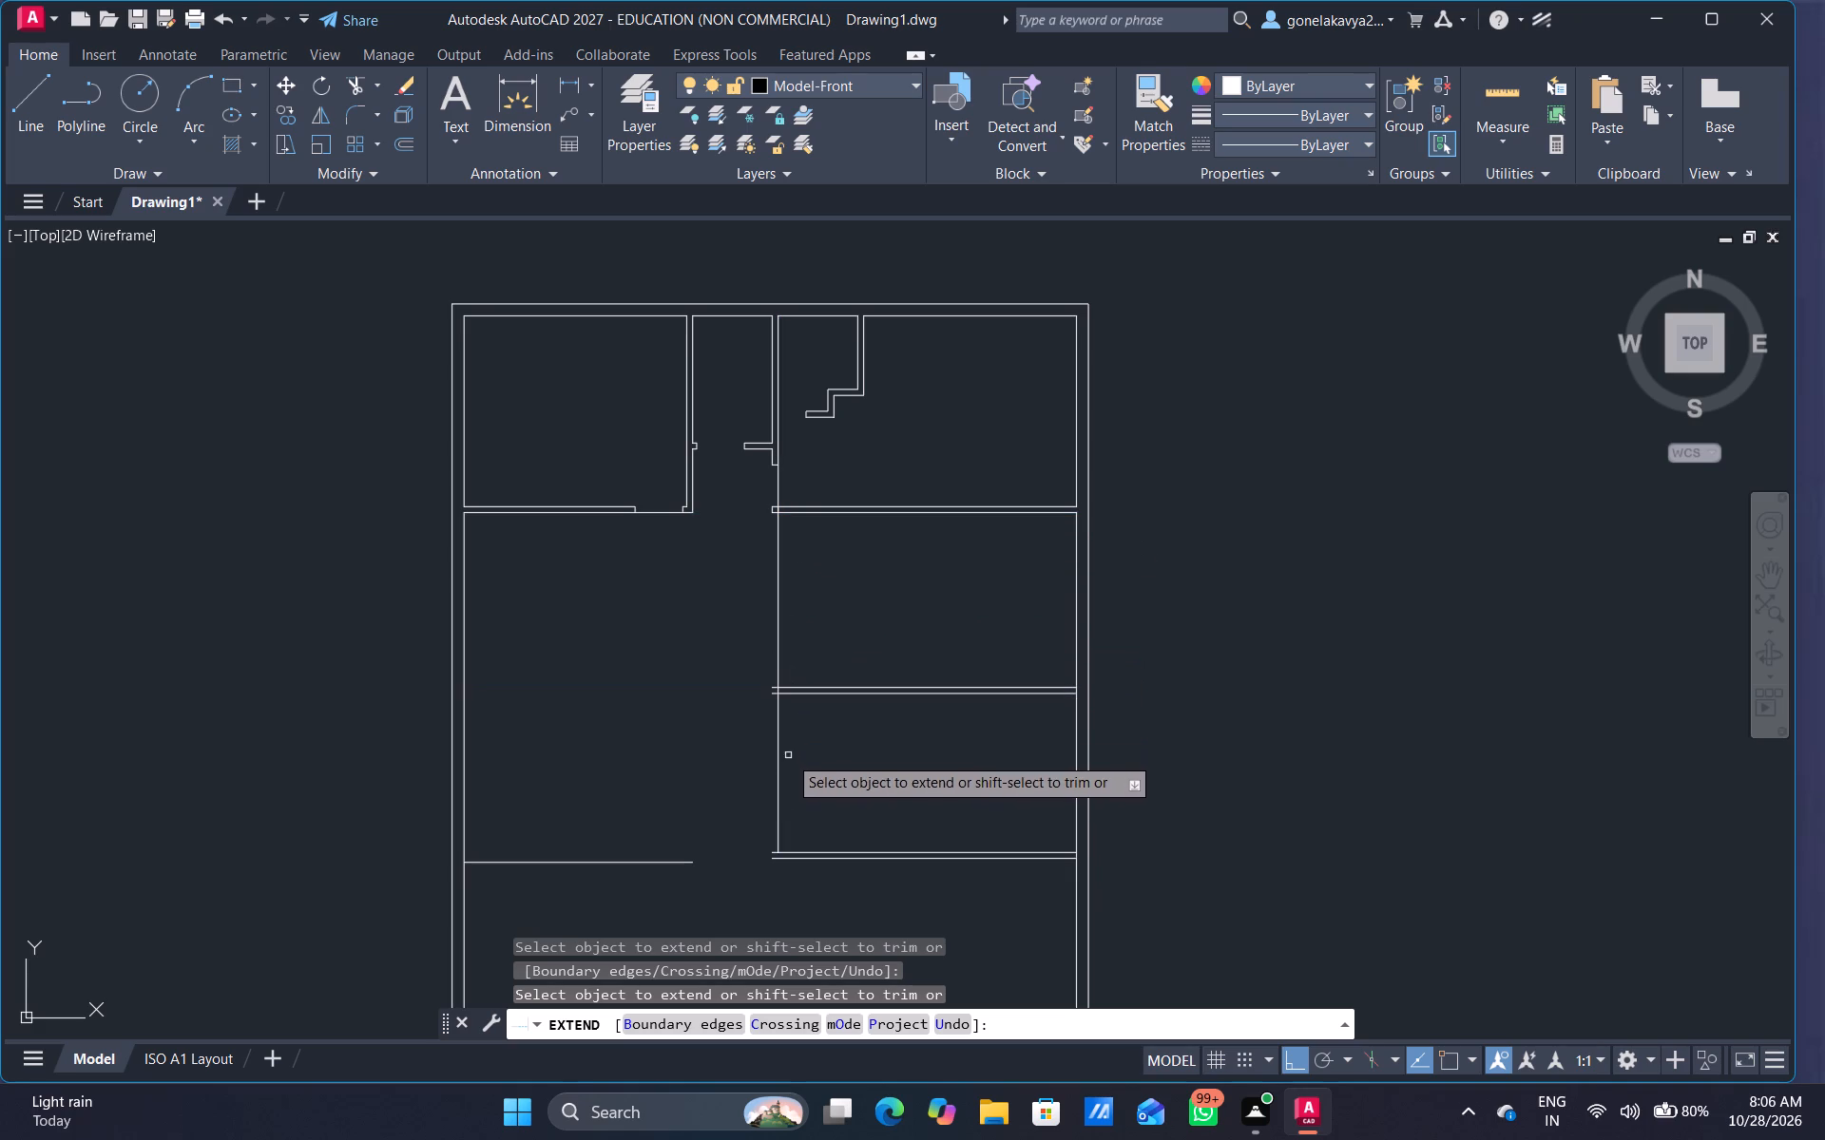
left_click_drag(781, 802, 782, 815)
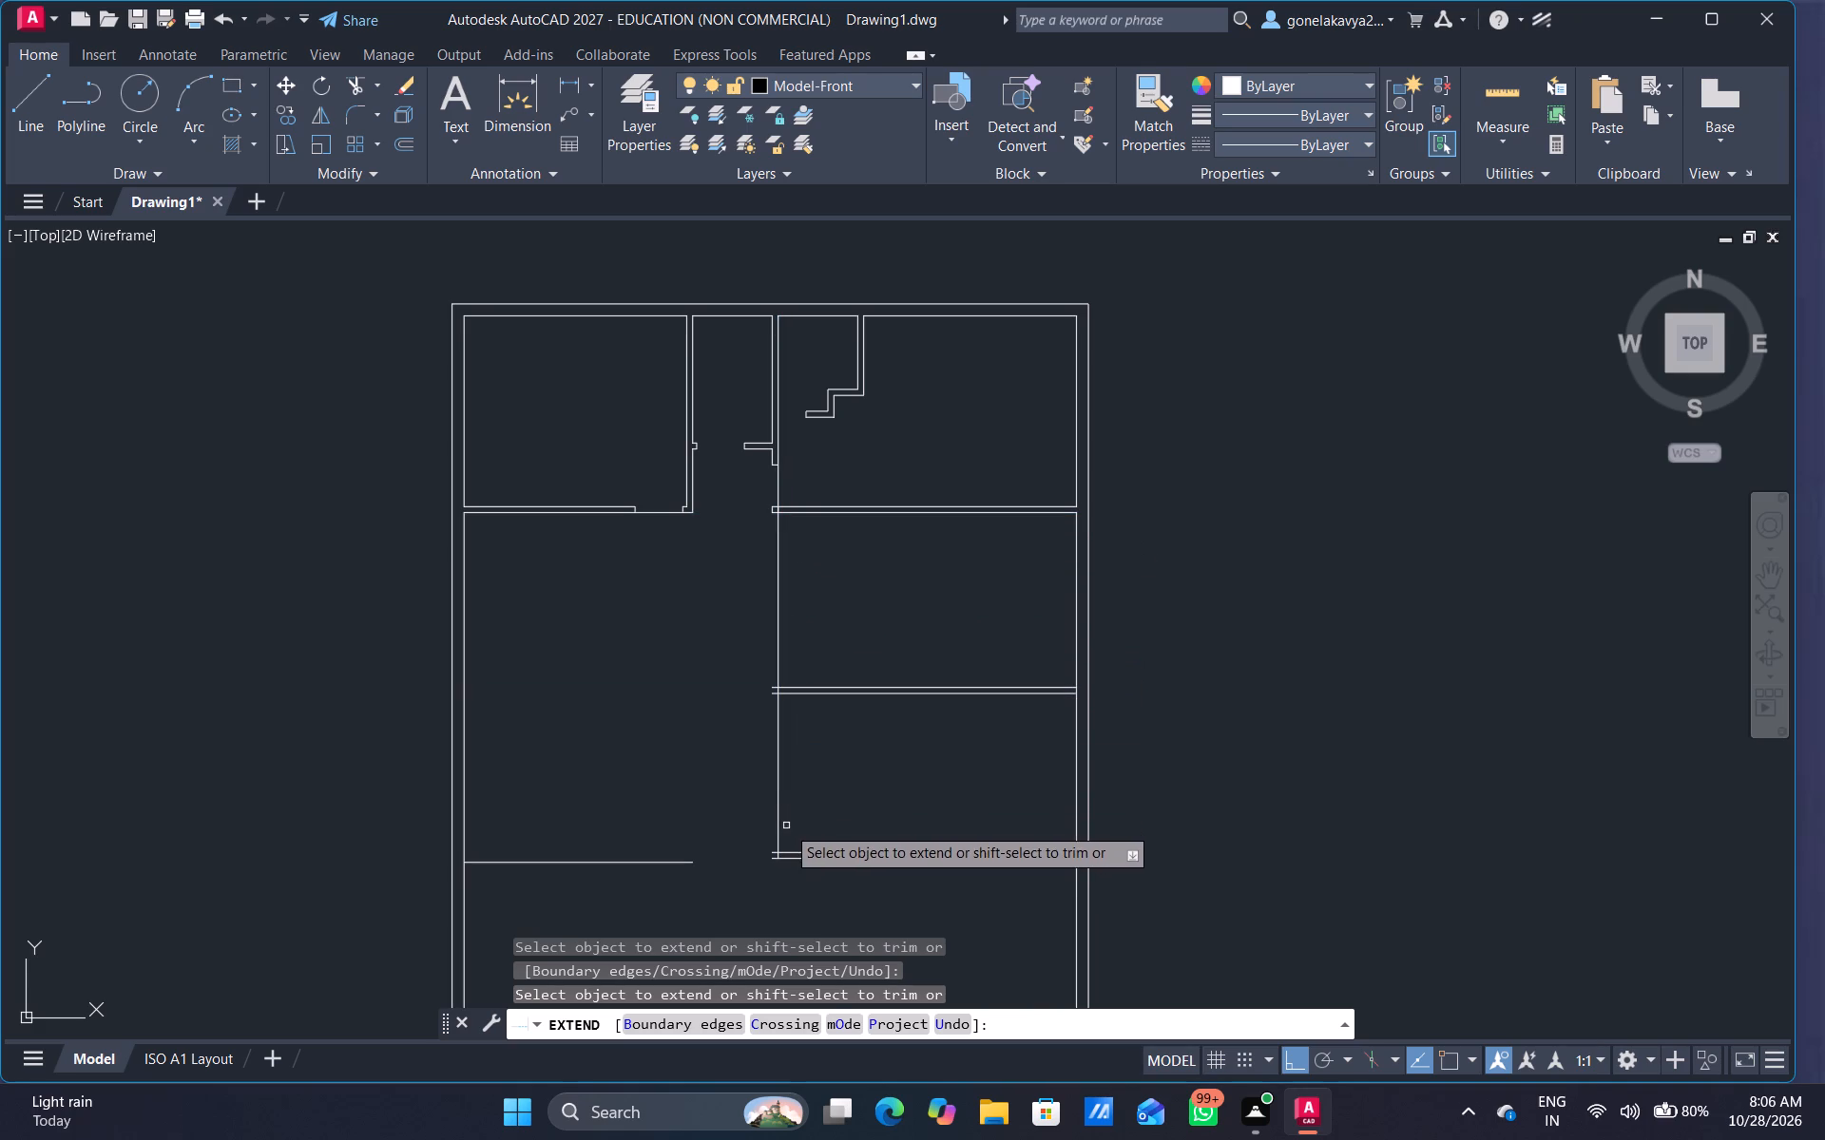
left_click(786, 826)
left_click(731, 839)
left_click_drag(811, 822, 660, 853)
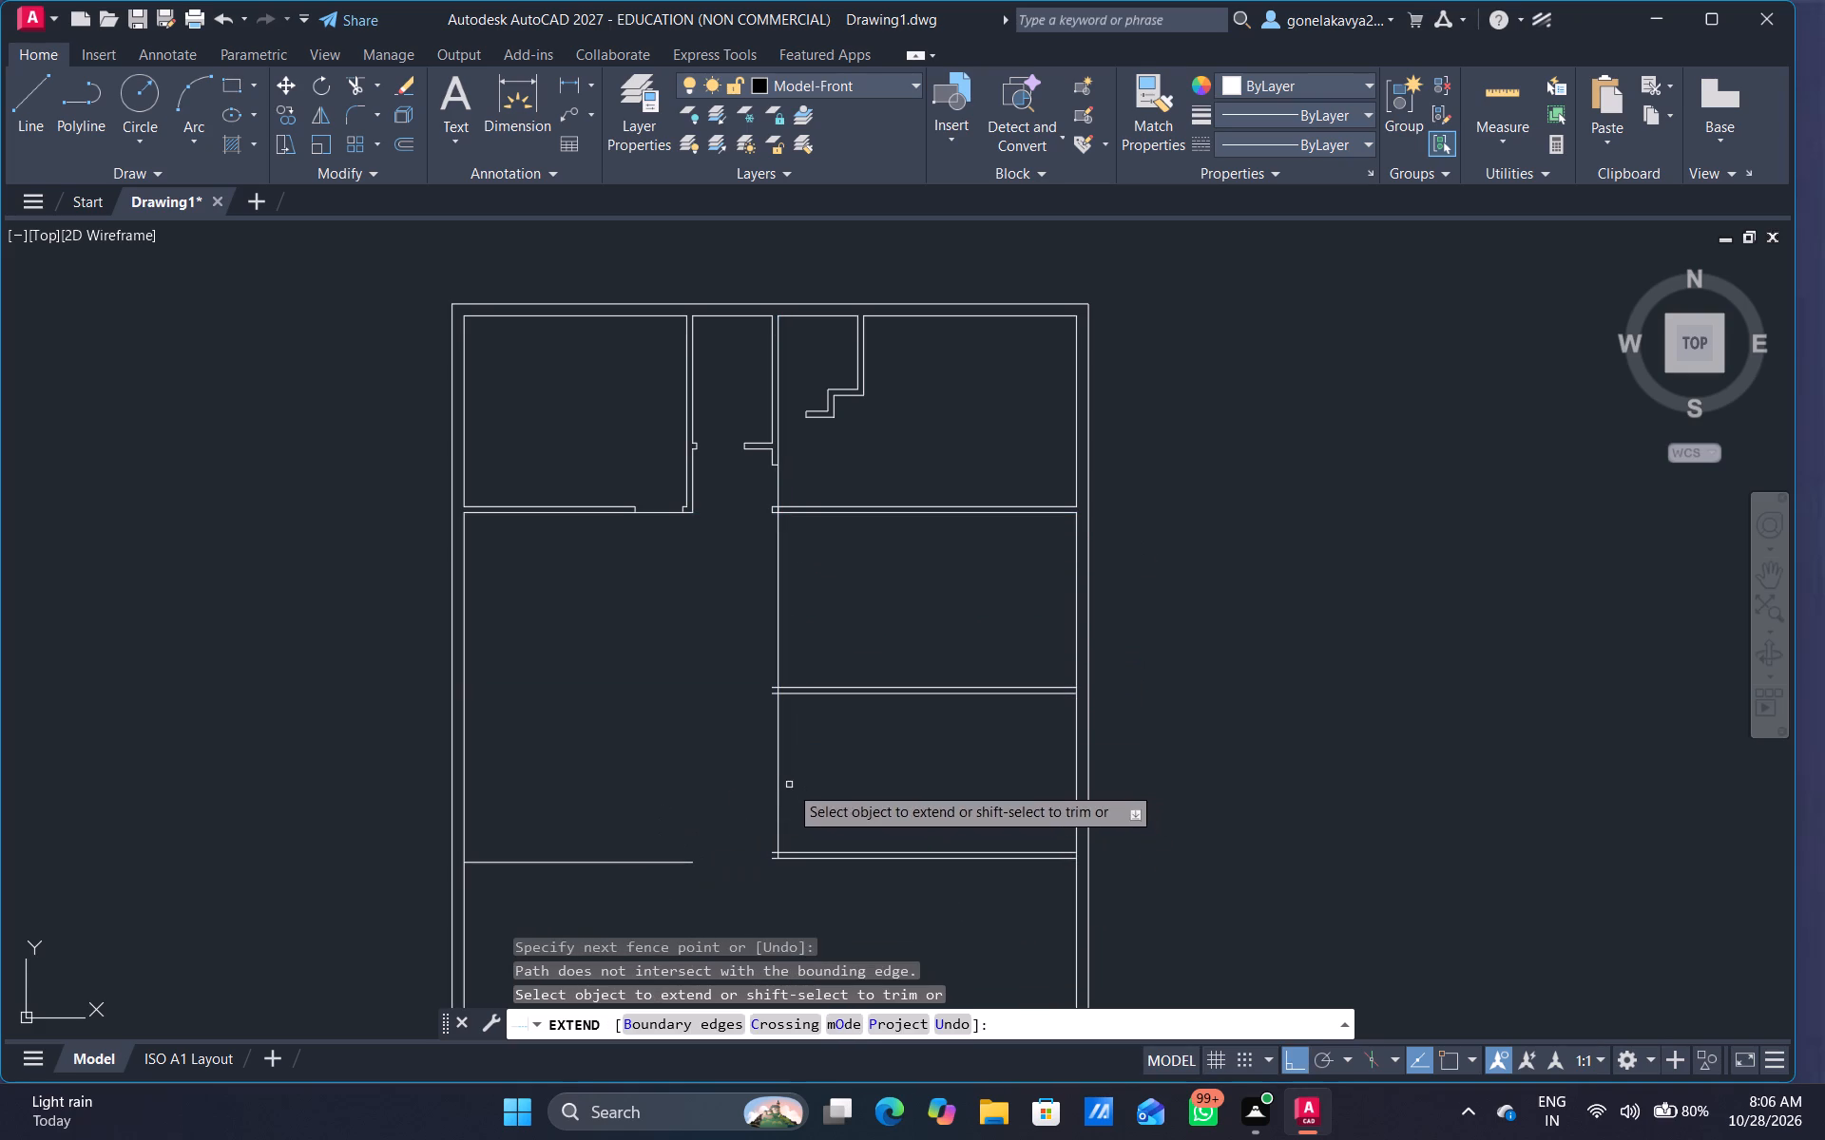
Trim the extended vertical line across the opening between the middle partition's south end and the east horizontal partition.
key("Escape")
type("tr")
key("space")
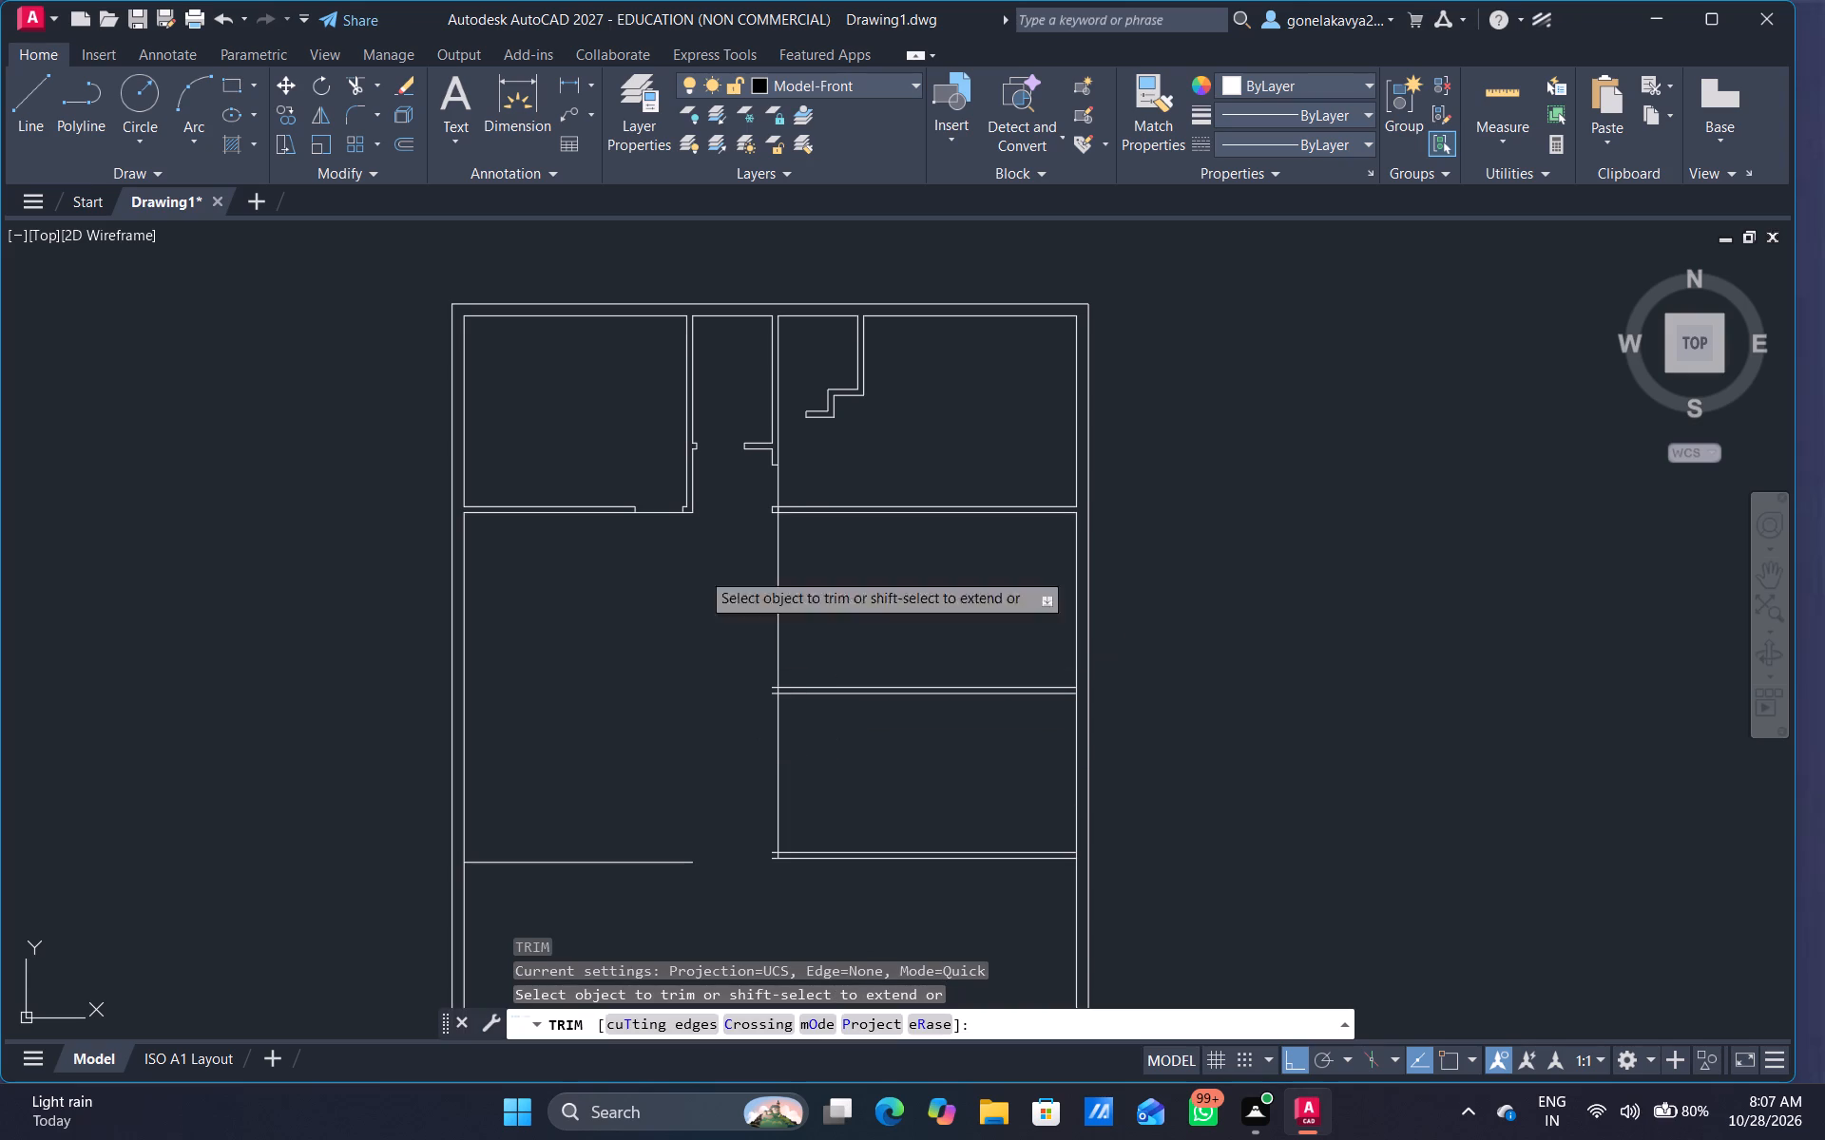
scroll(768, 510, "up", 3)
left_click_drag(865, 423, 792, 431)
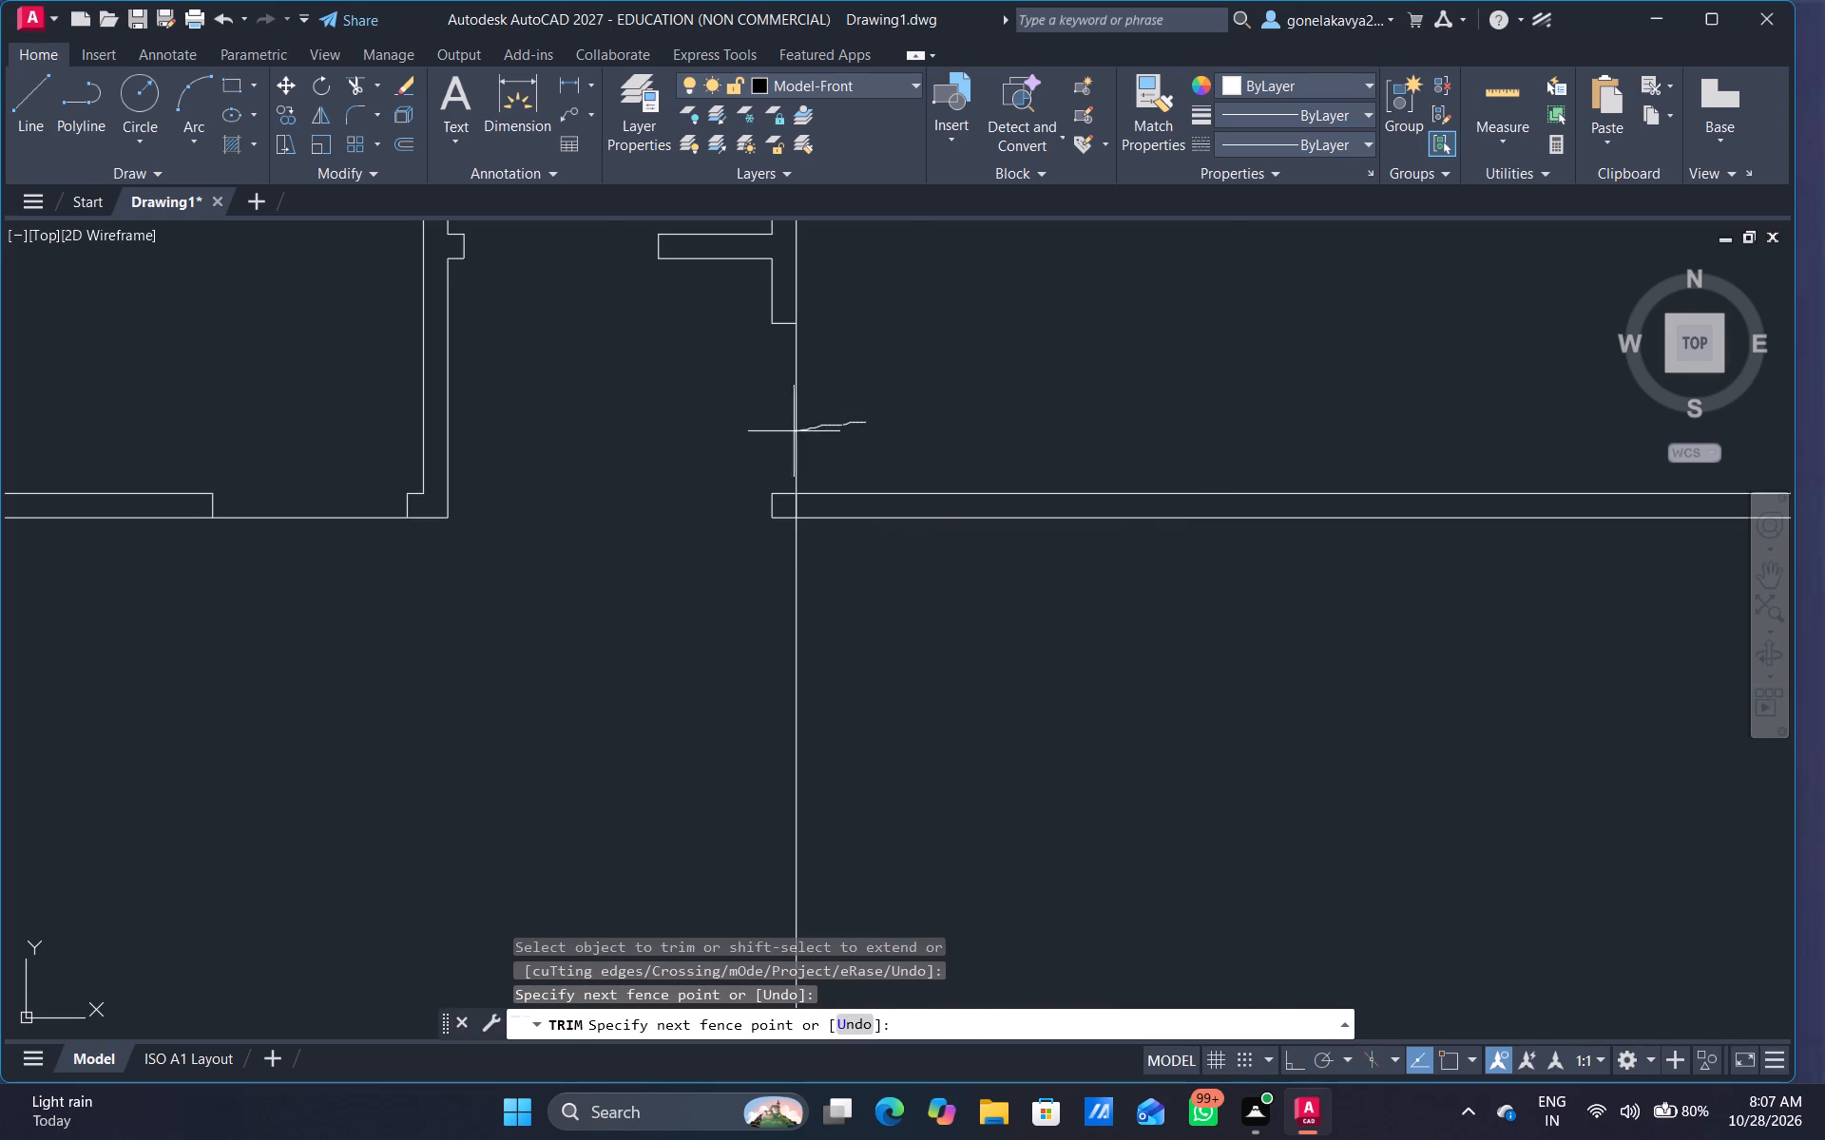
left_click_drag(792, 431, 764, 440)
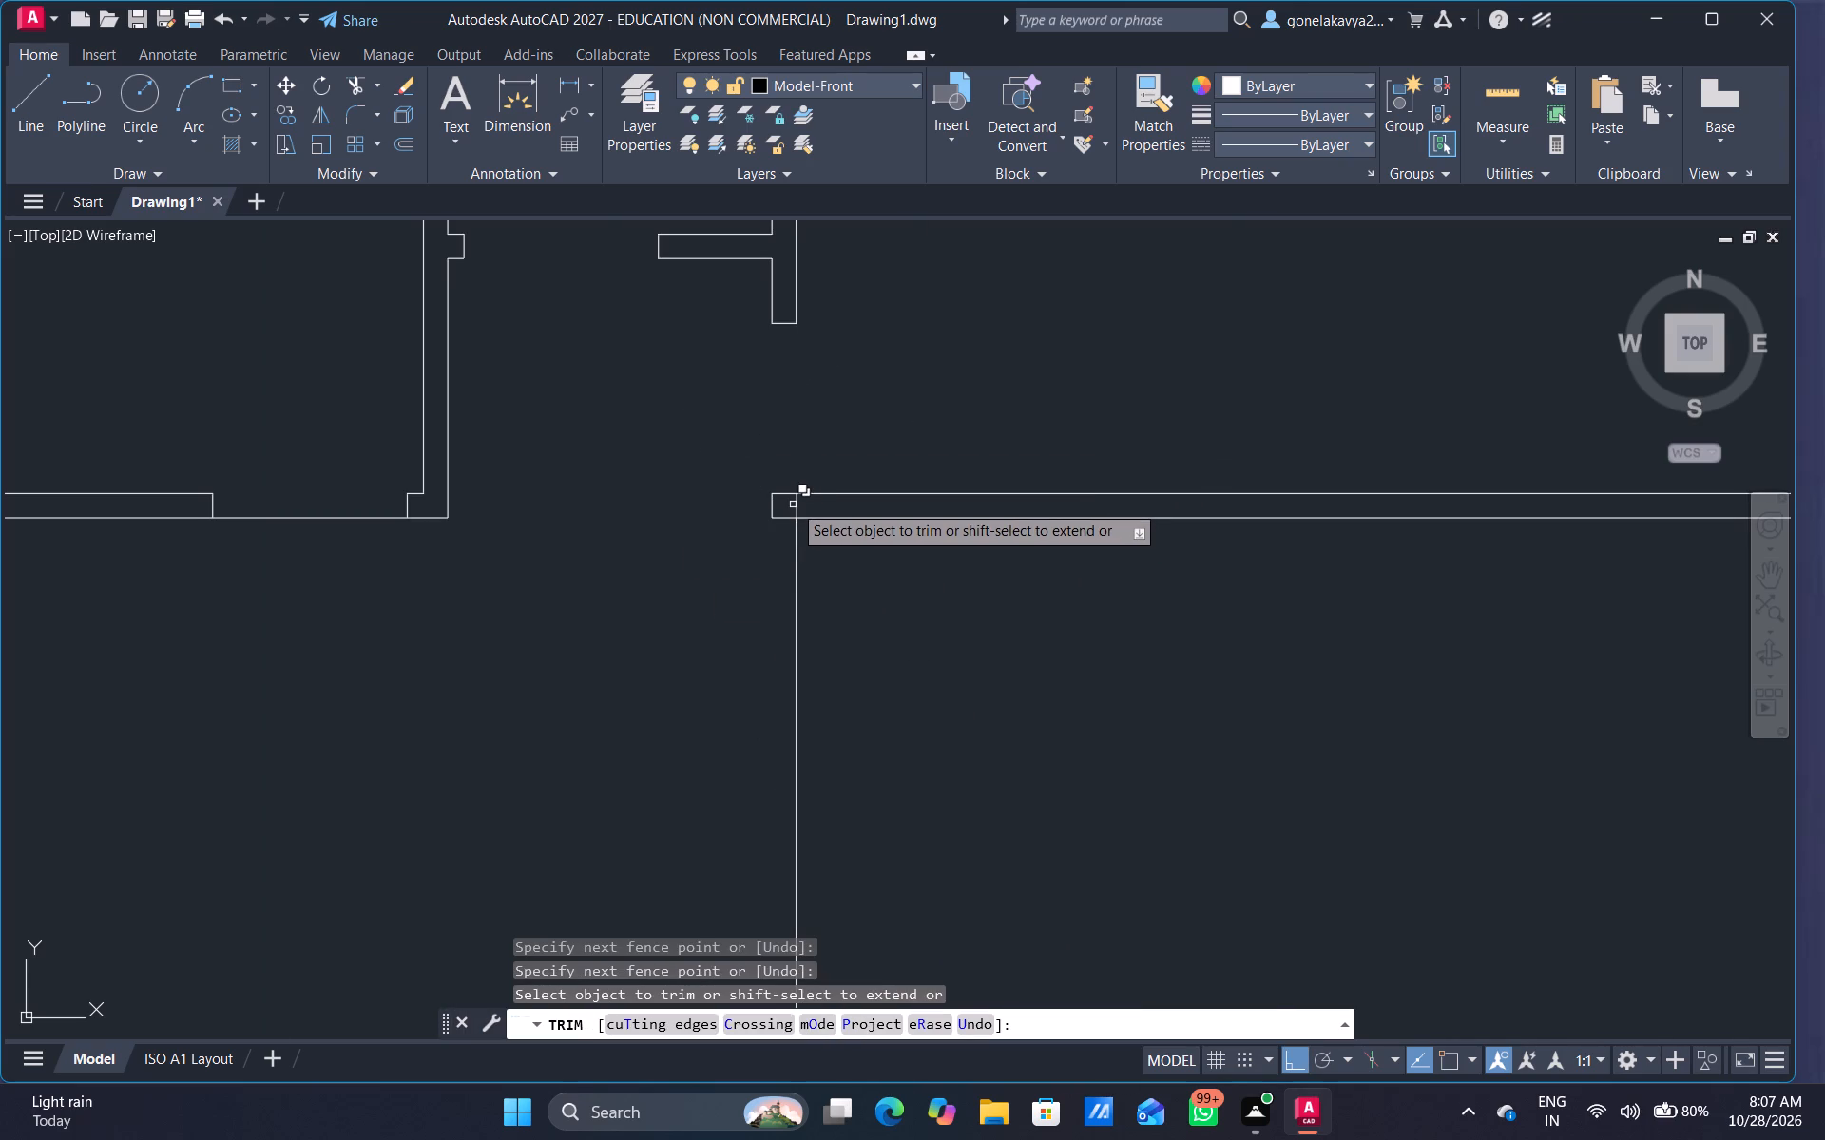
left_click(793, 503)
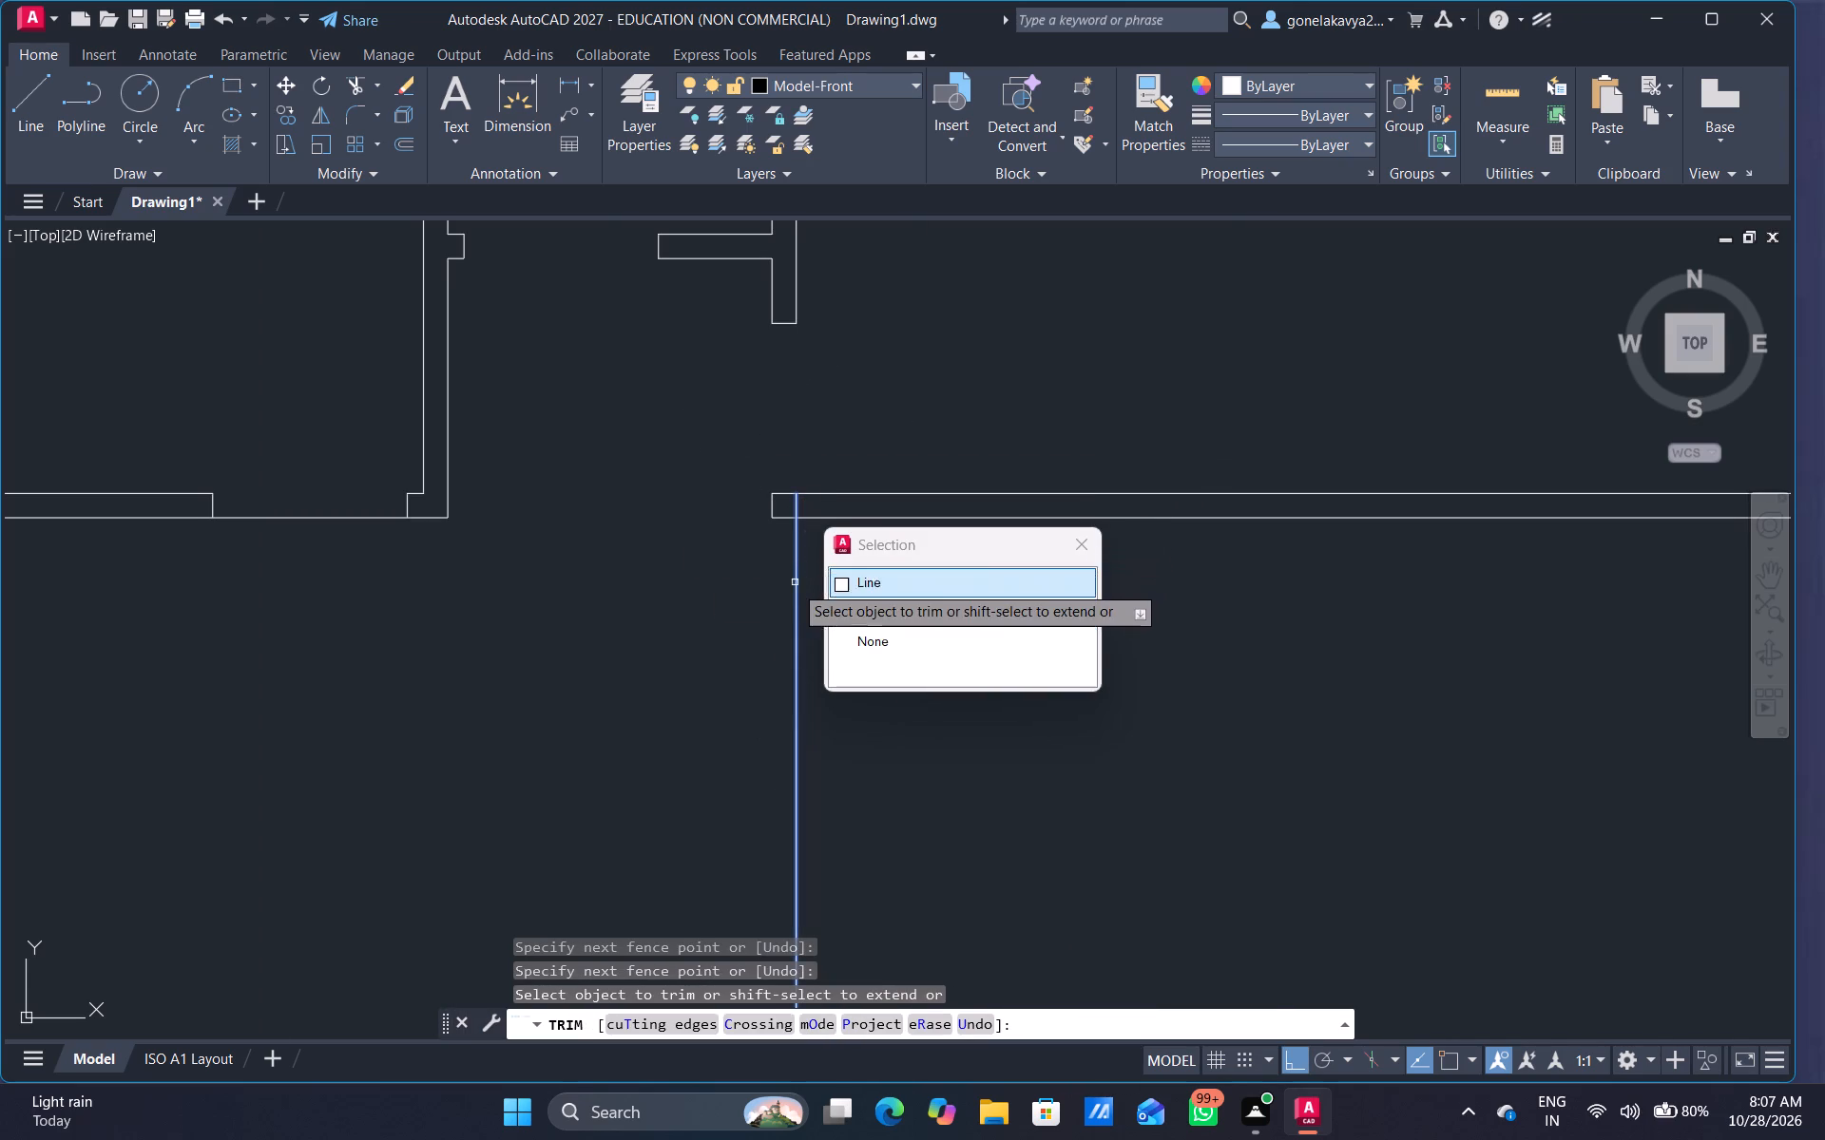
key("Escape")
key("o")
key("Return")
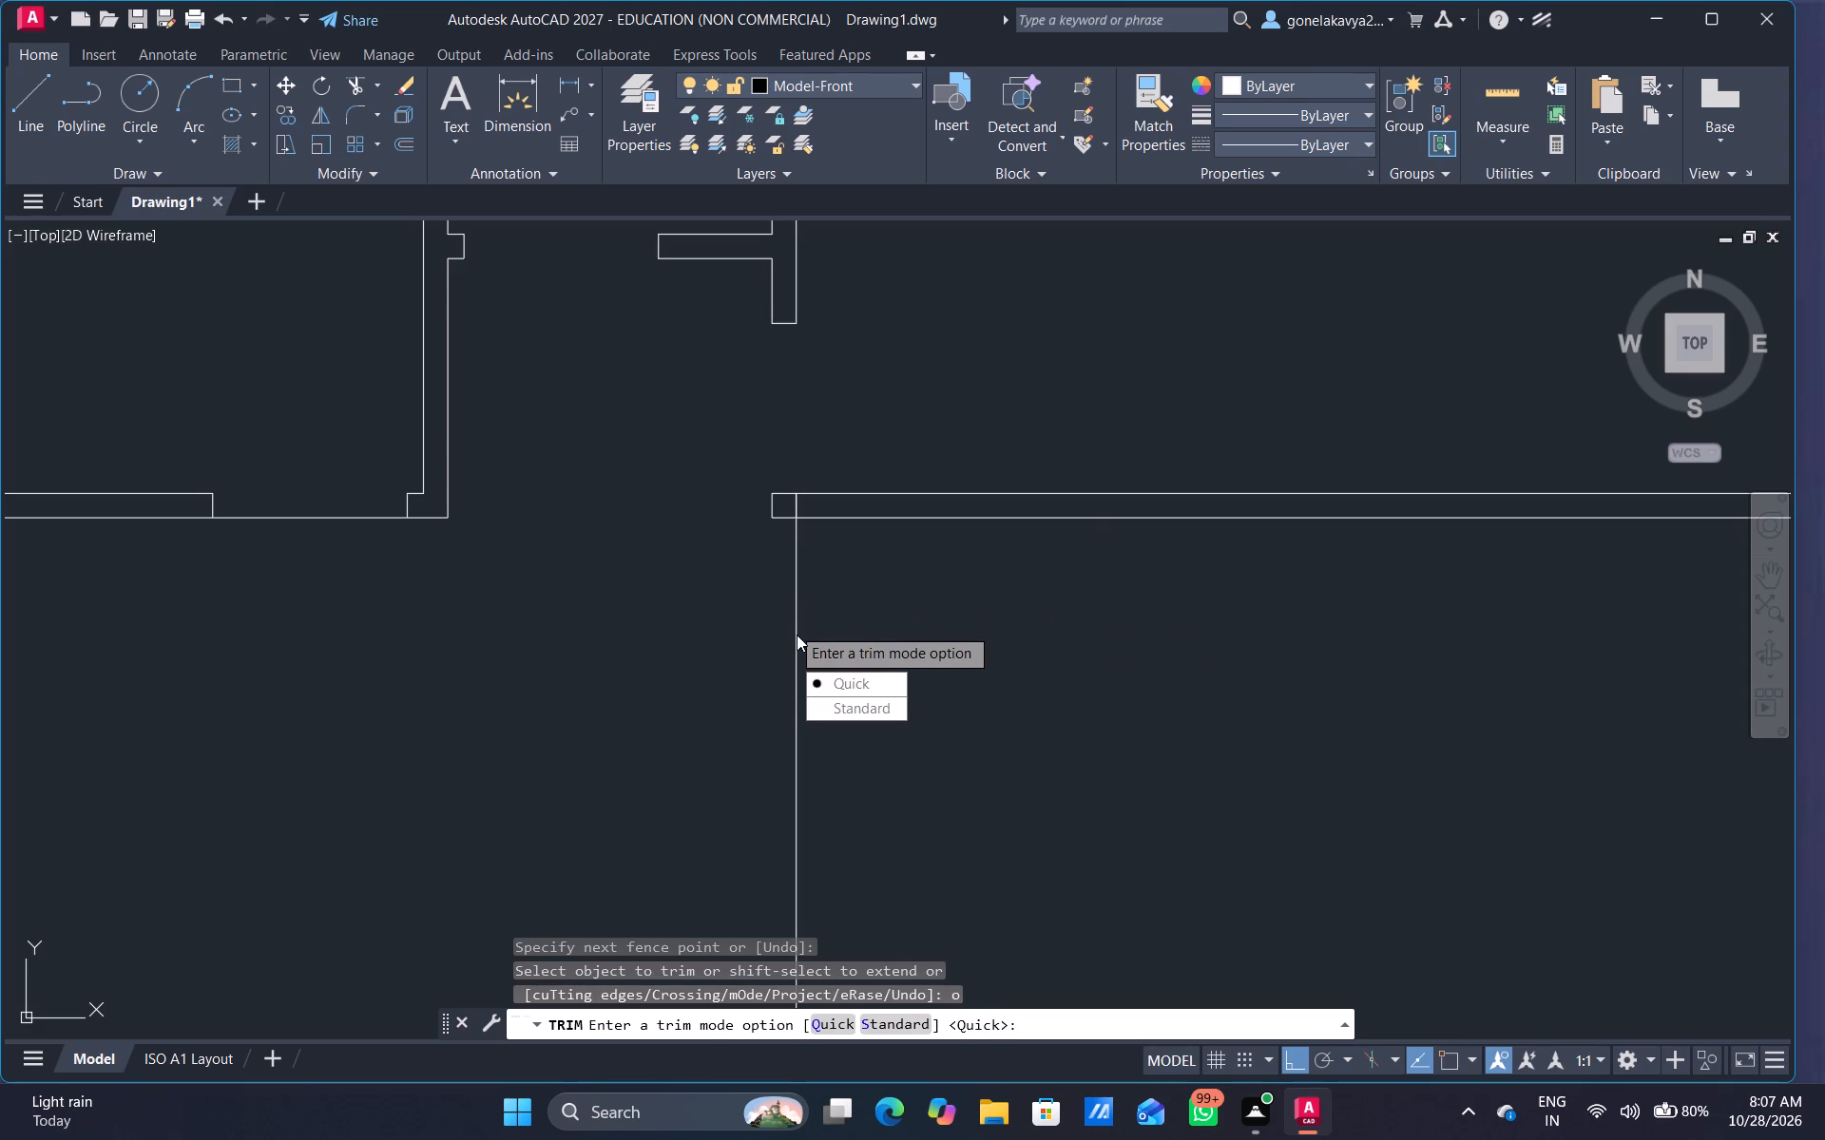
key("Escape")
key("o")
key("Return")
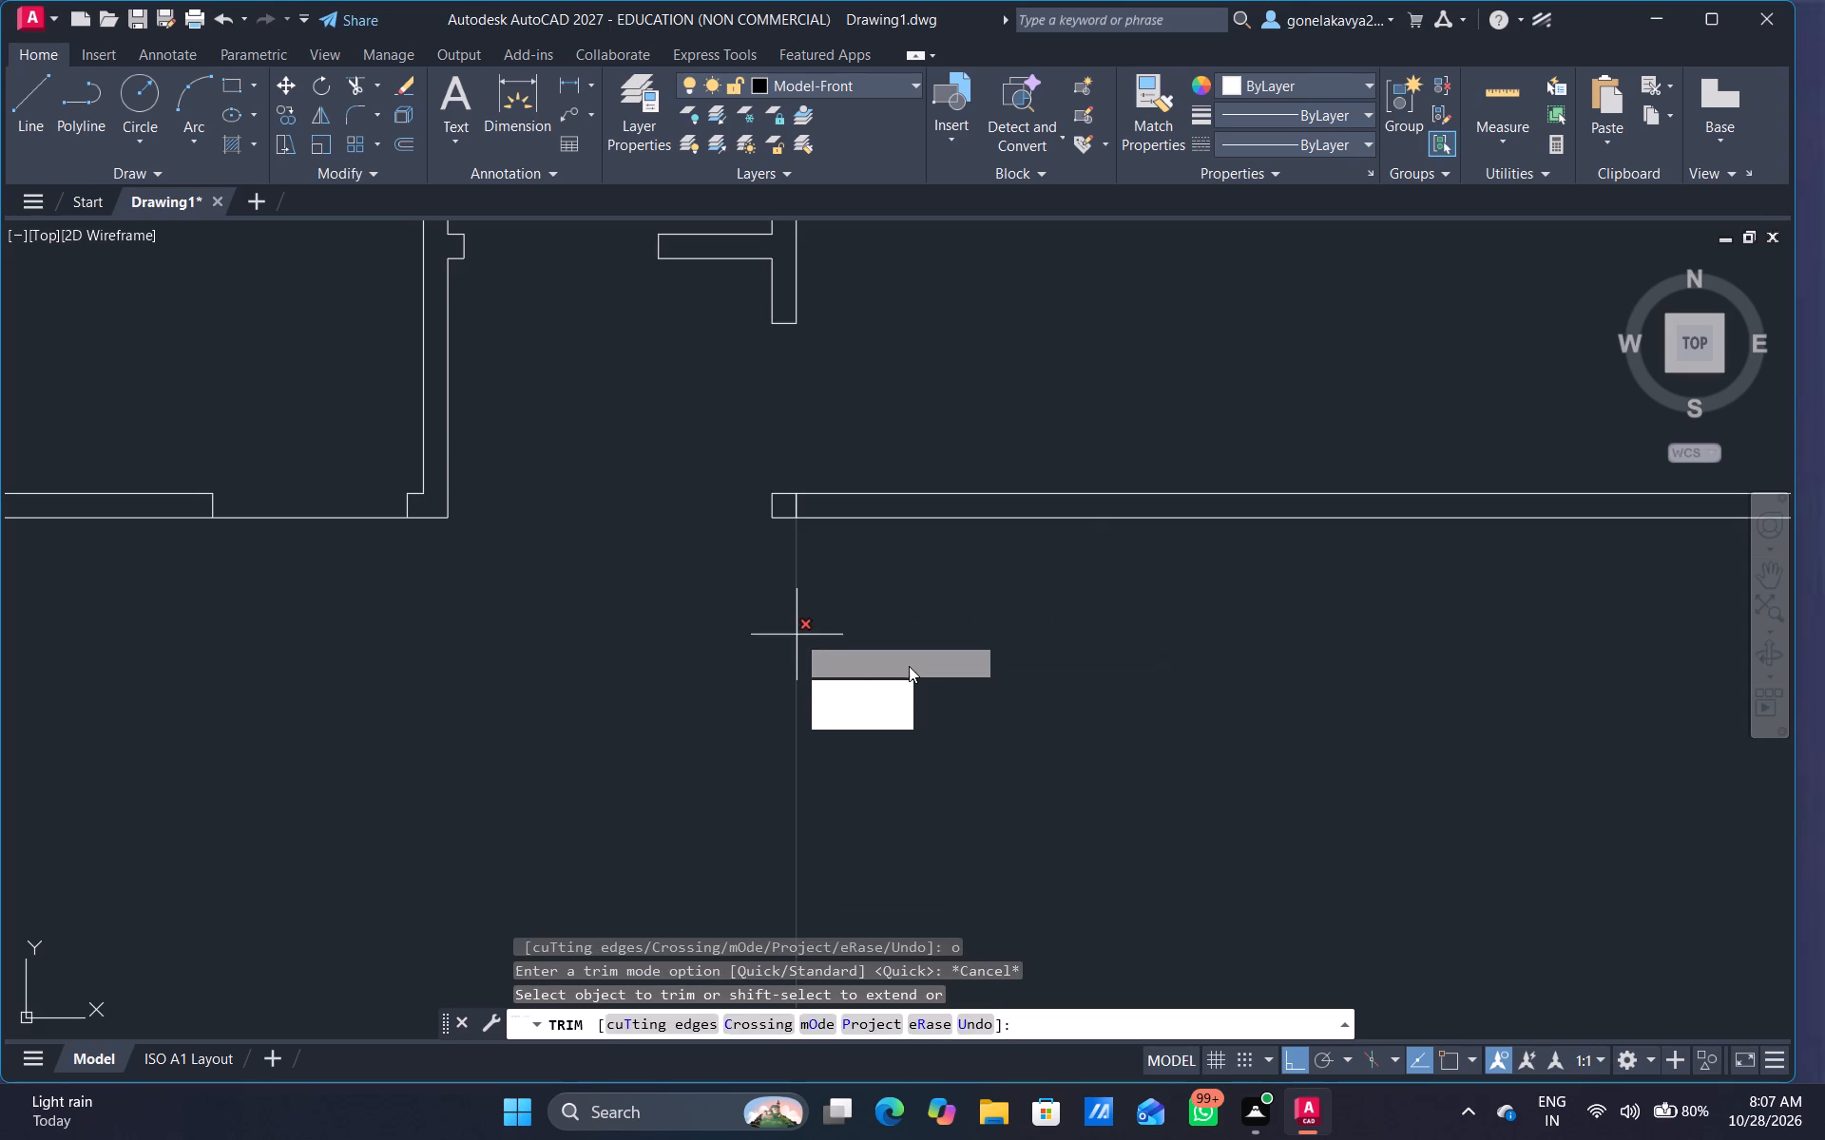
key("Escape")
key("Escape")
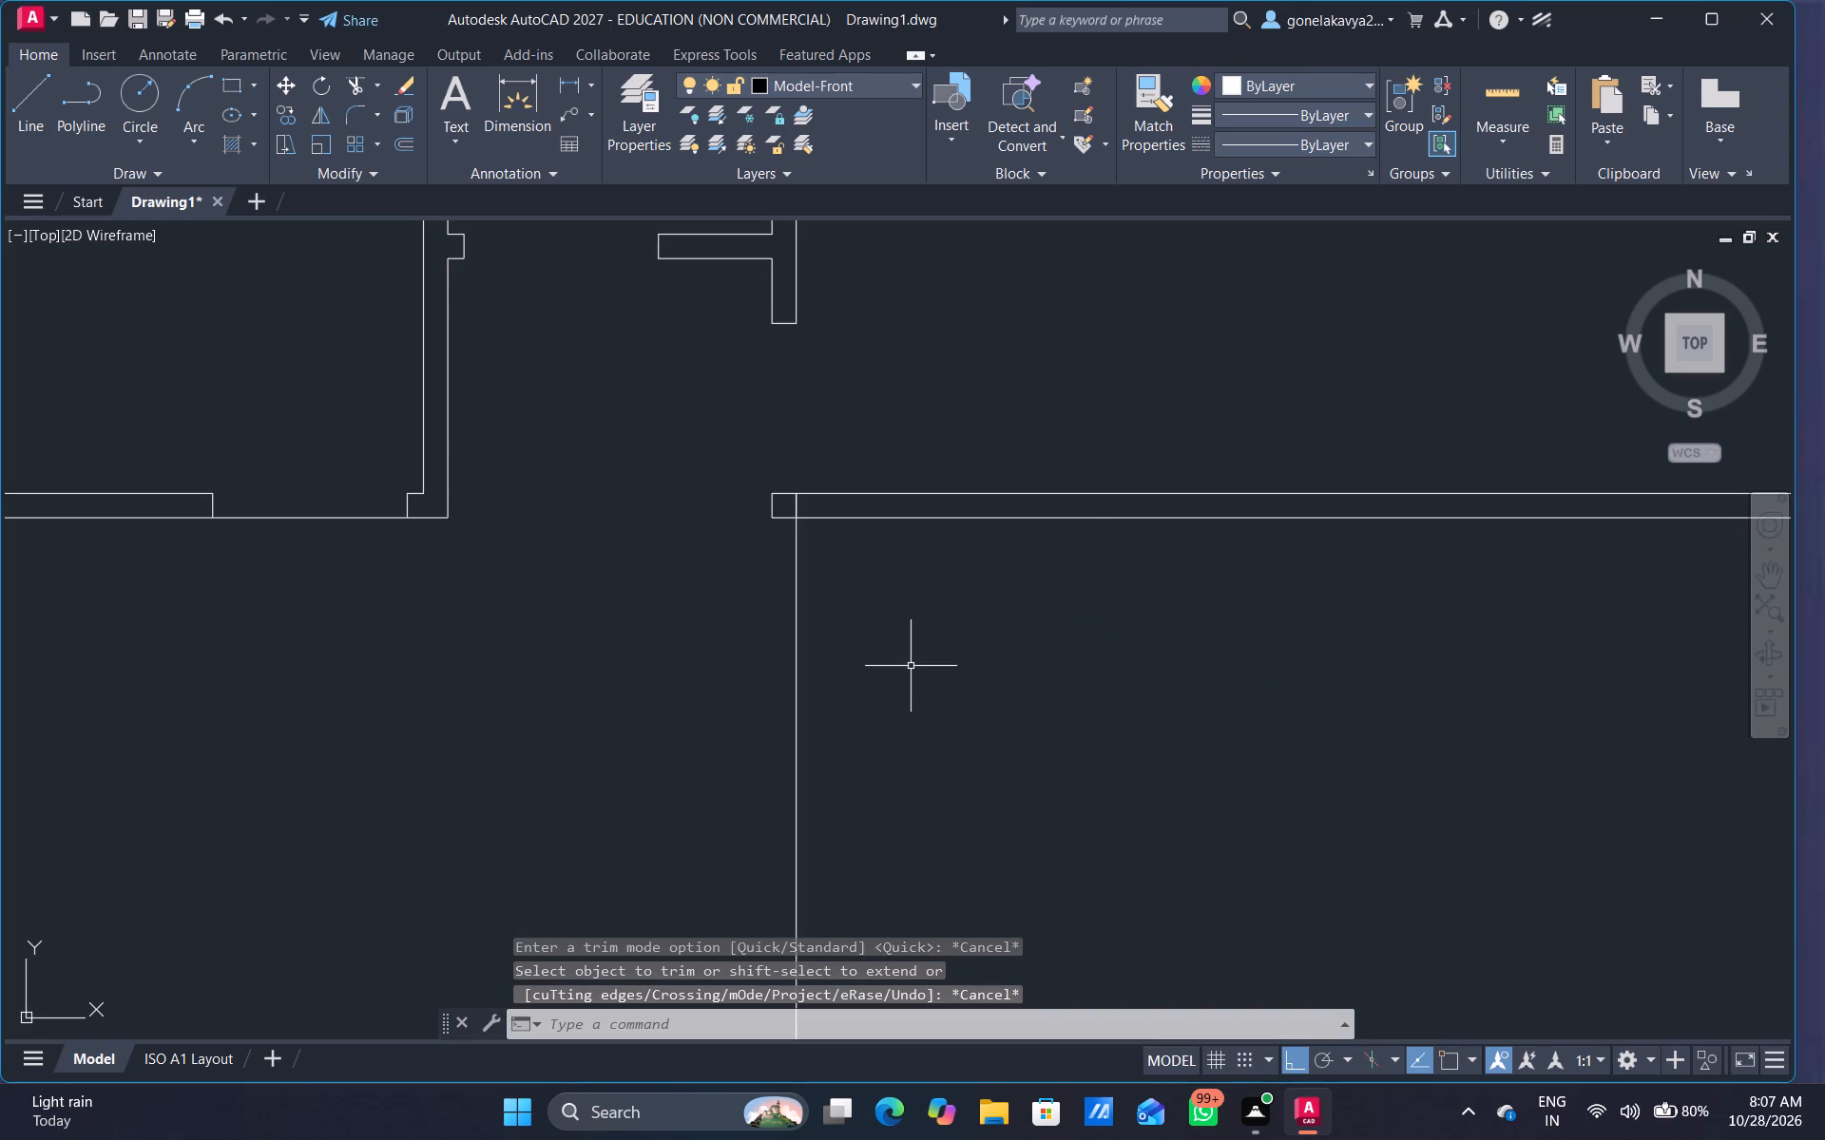
Offset the vertical line bounding the east rooms 4.5" to the west.
key("o")
key("Return")
type("4.5\"")
key("Return")
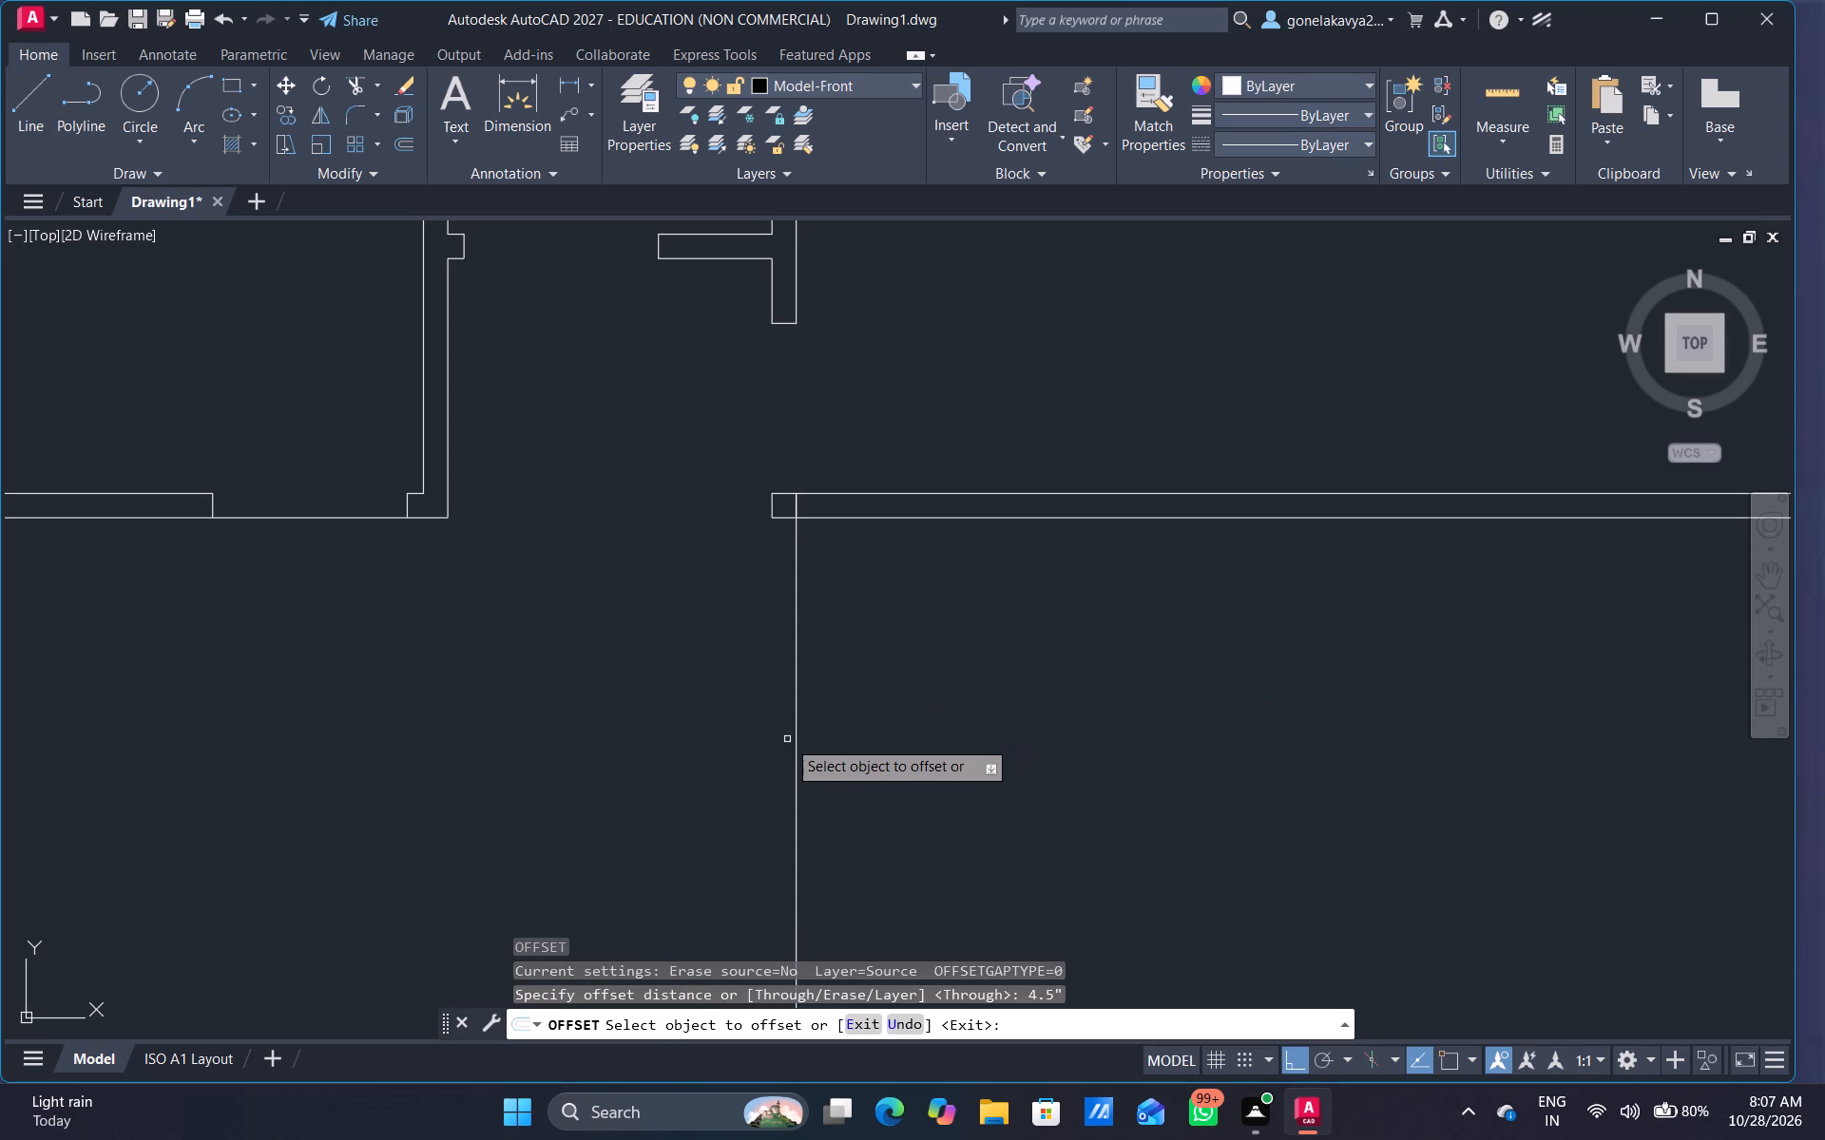
left_click(798, 739)
left_click(623, 736)
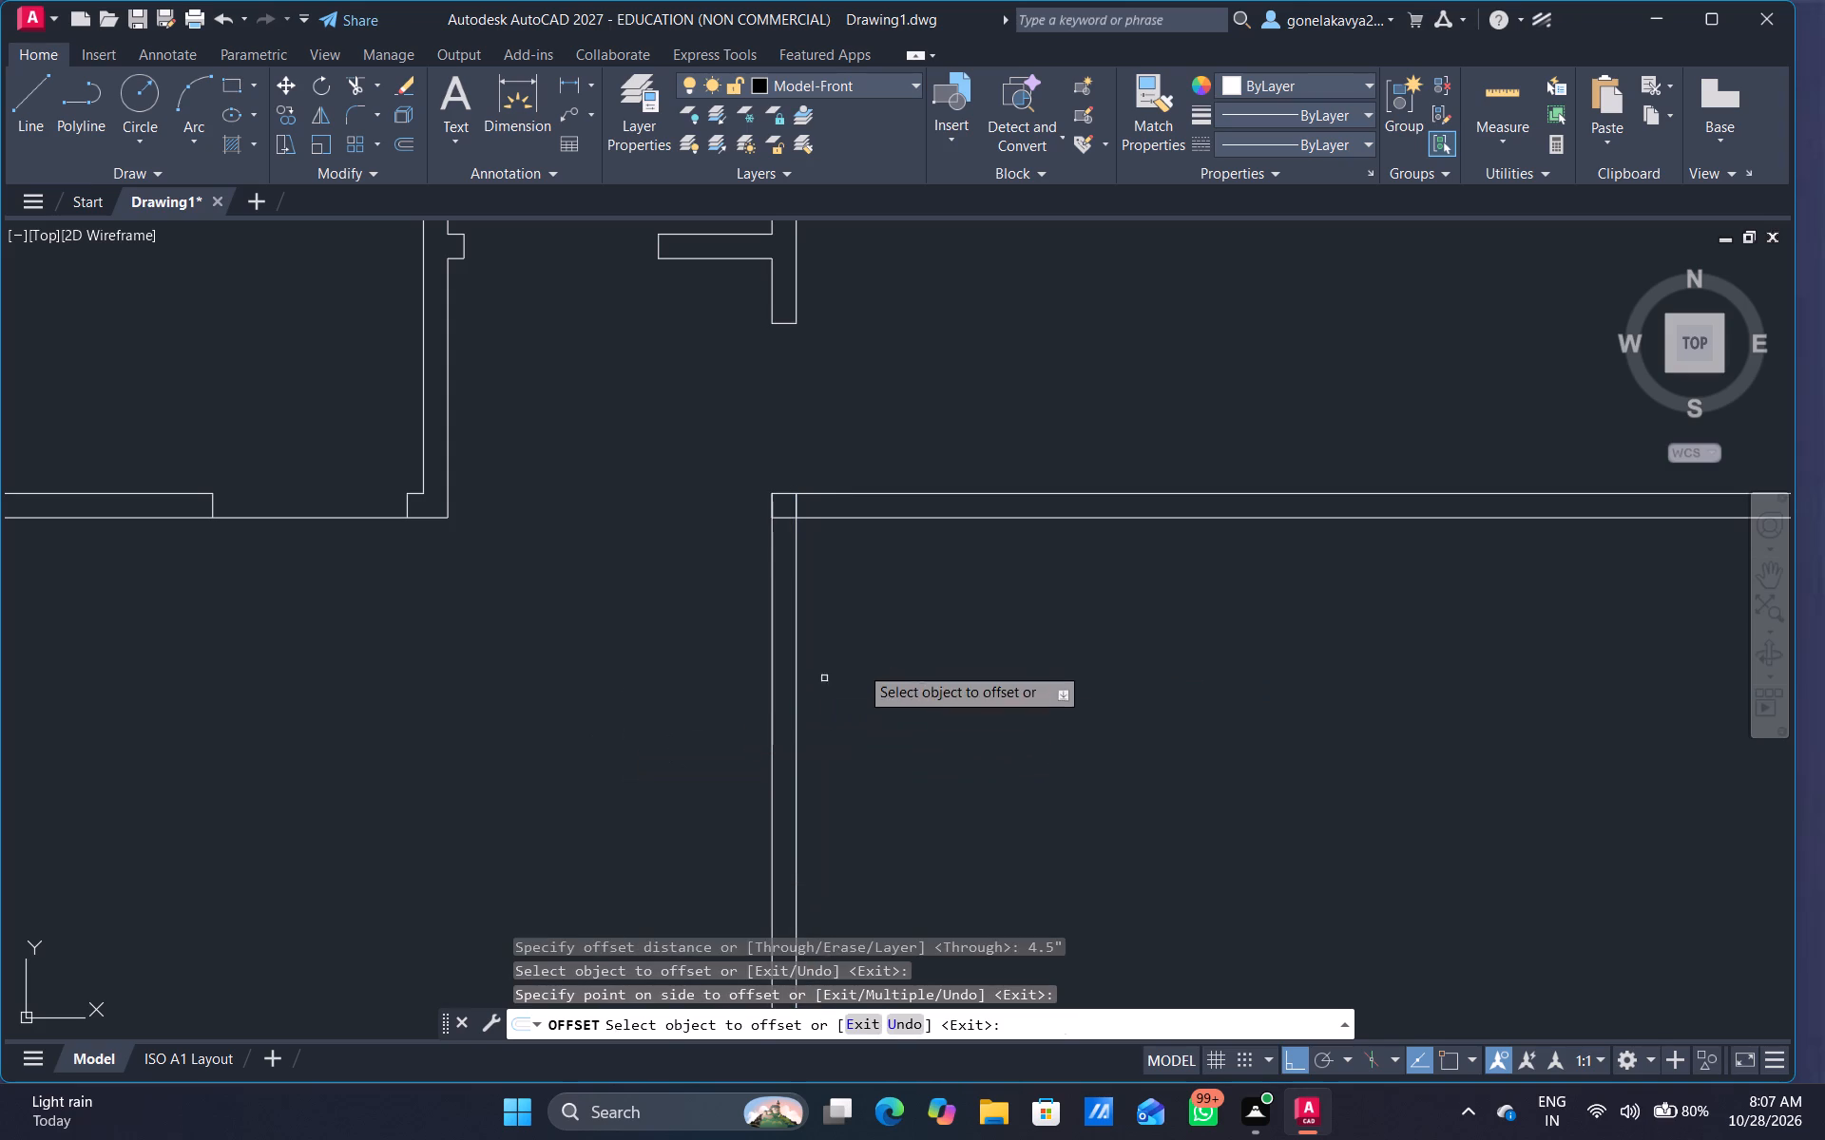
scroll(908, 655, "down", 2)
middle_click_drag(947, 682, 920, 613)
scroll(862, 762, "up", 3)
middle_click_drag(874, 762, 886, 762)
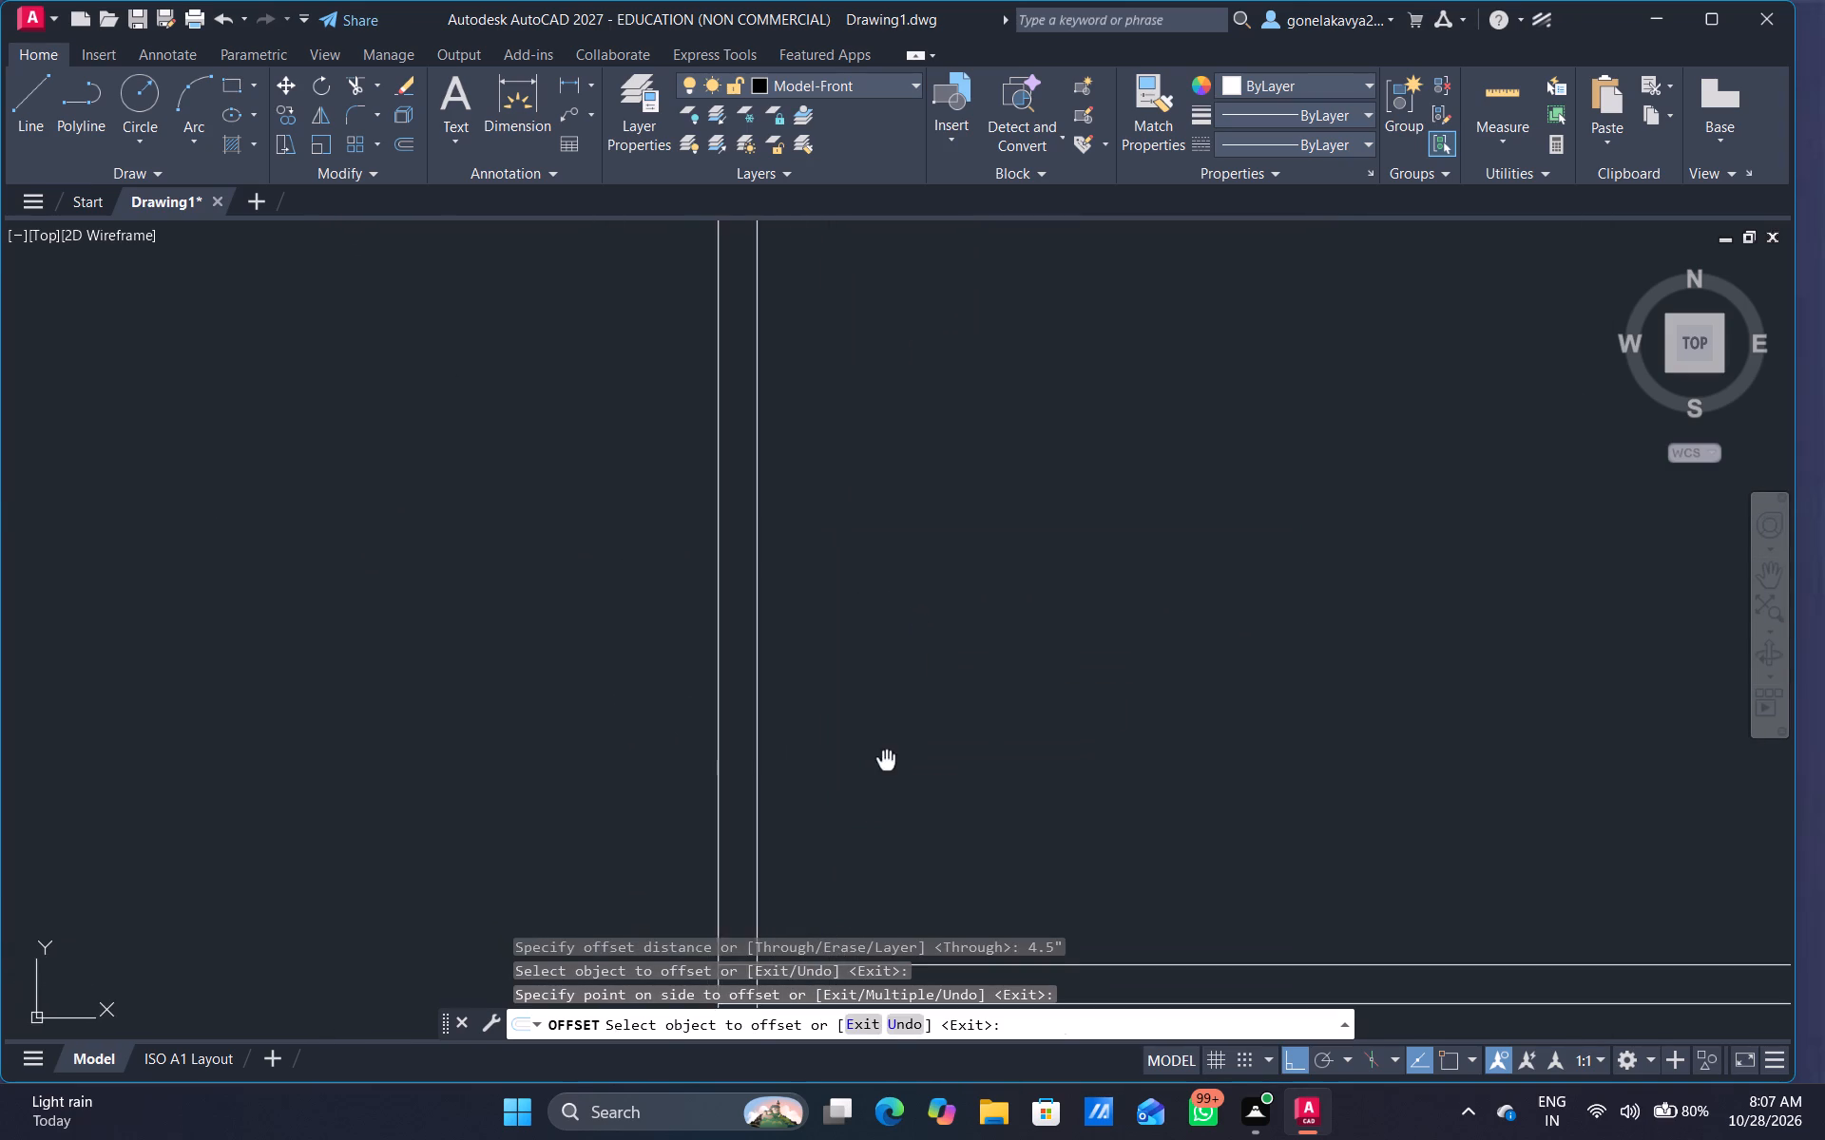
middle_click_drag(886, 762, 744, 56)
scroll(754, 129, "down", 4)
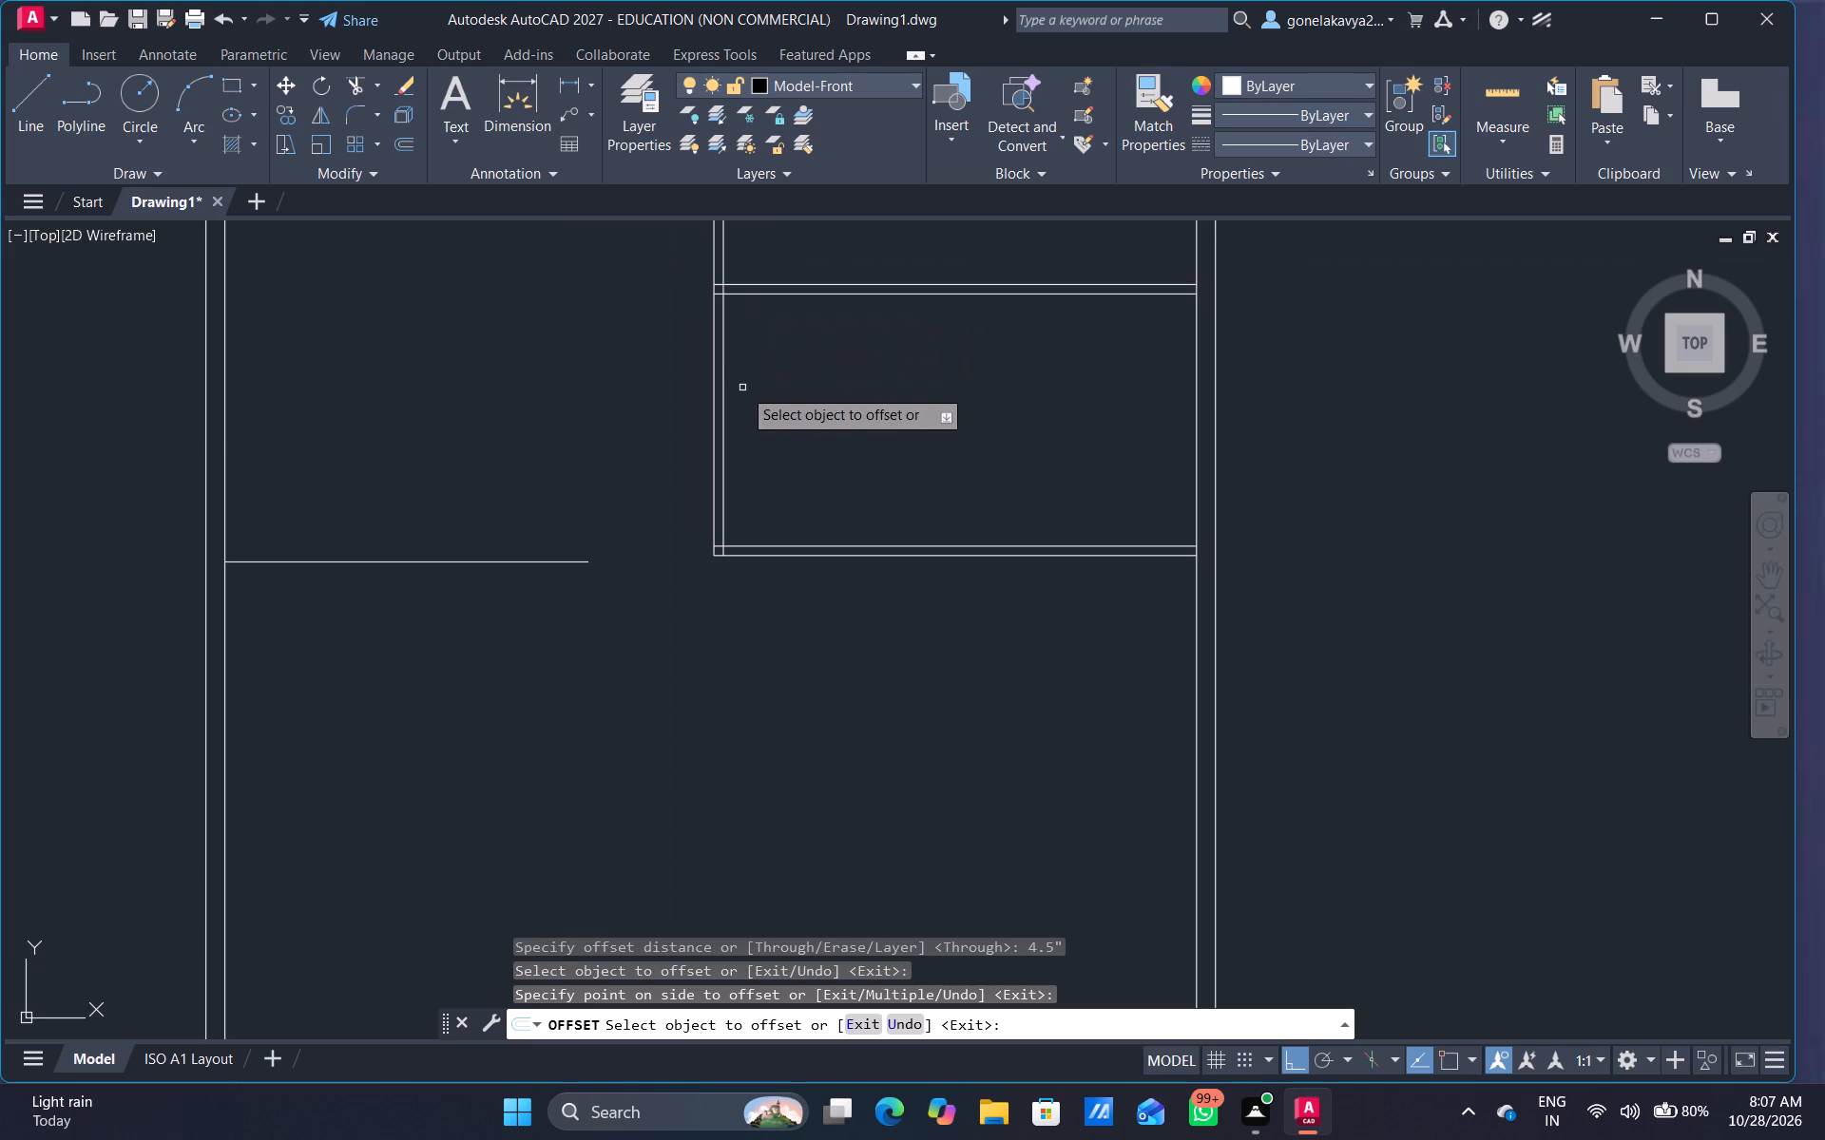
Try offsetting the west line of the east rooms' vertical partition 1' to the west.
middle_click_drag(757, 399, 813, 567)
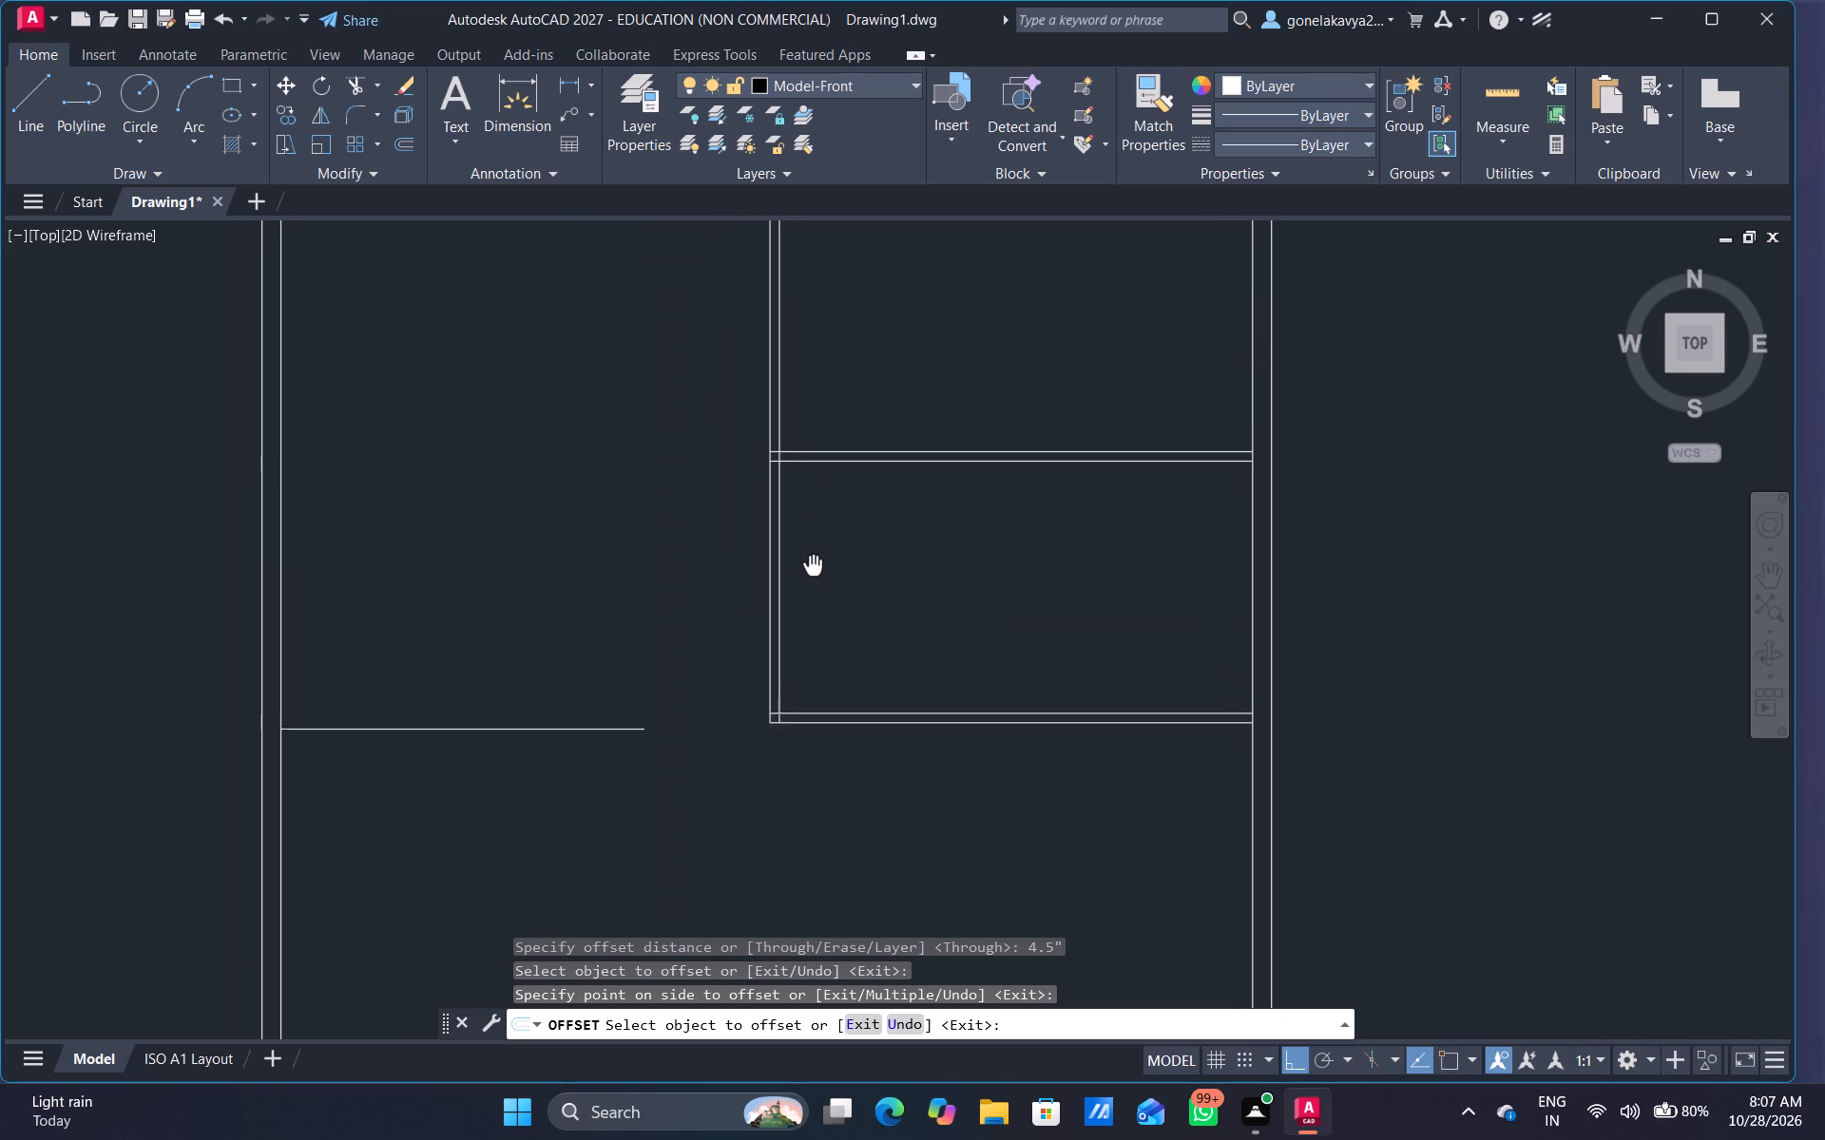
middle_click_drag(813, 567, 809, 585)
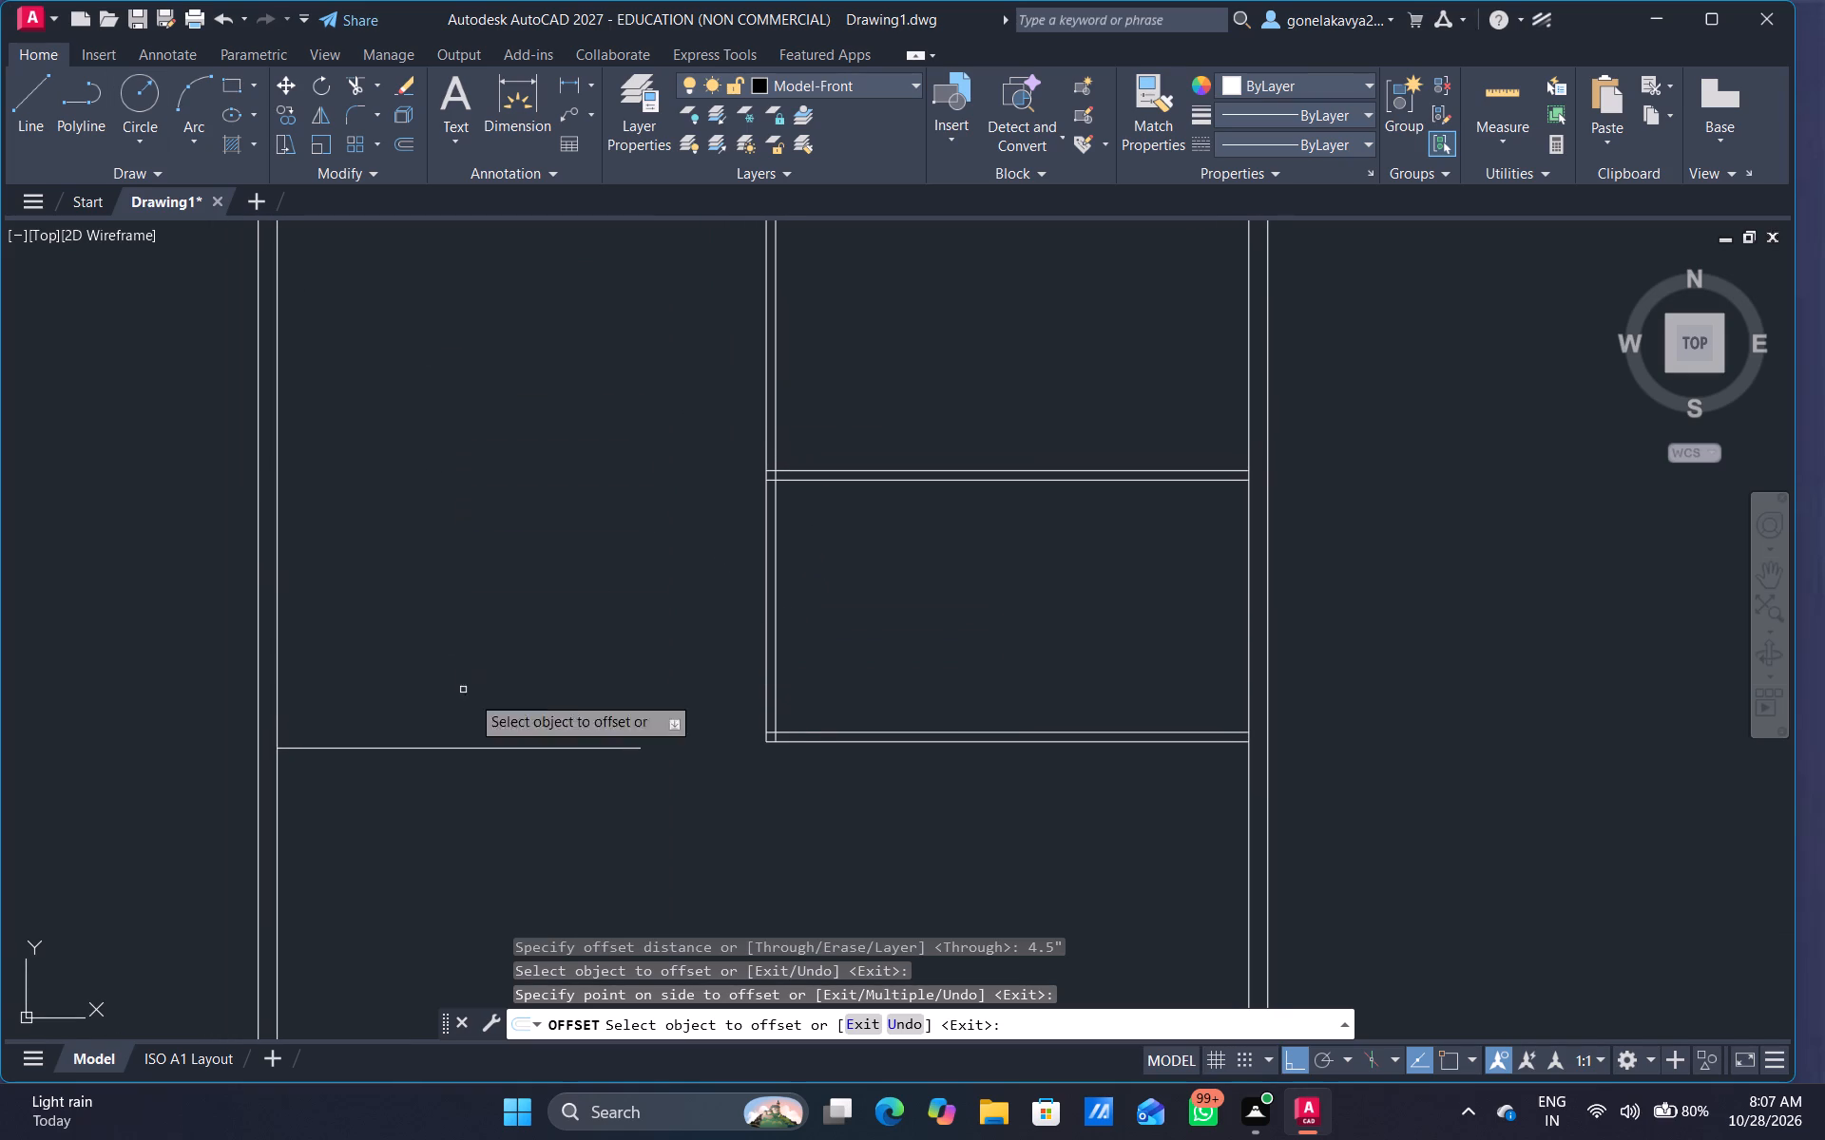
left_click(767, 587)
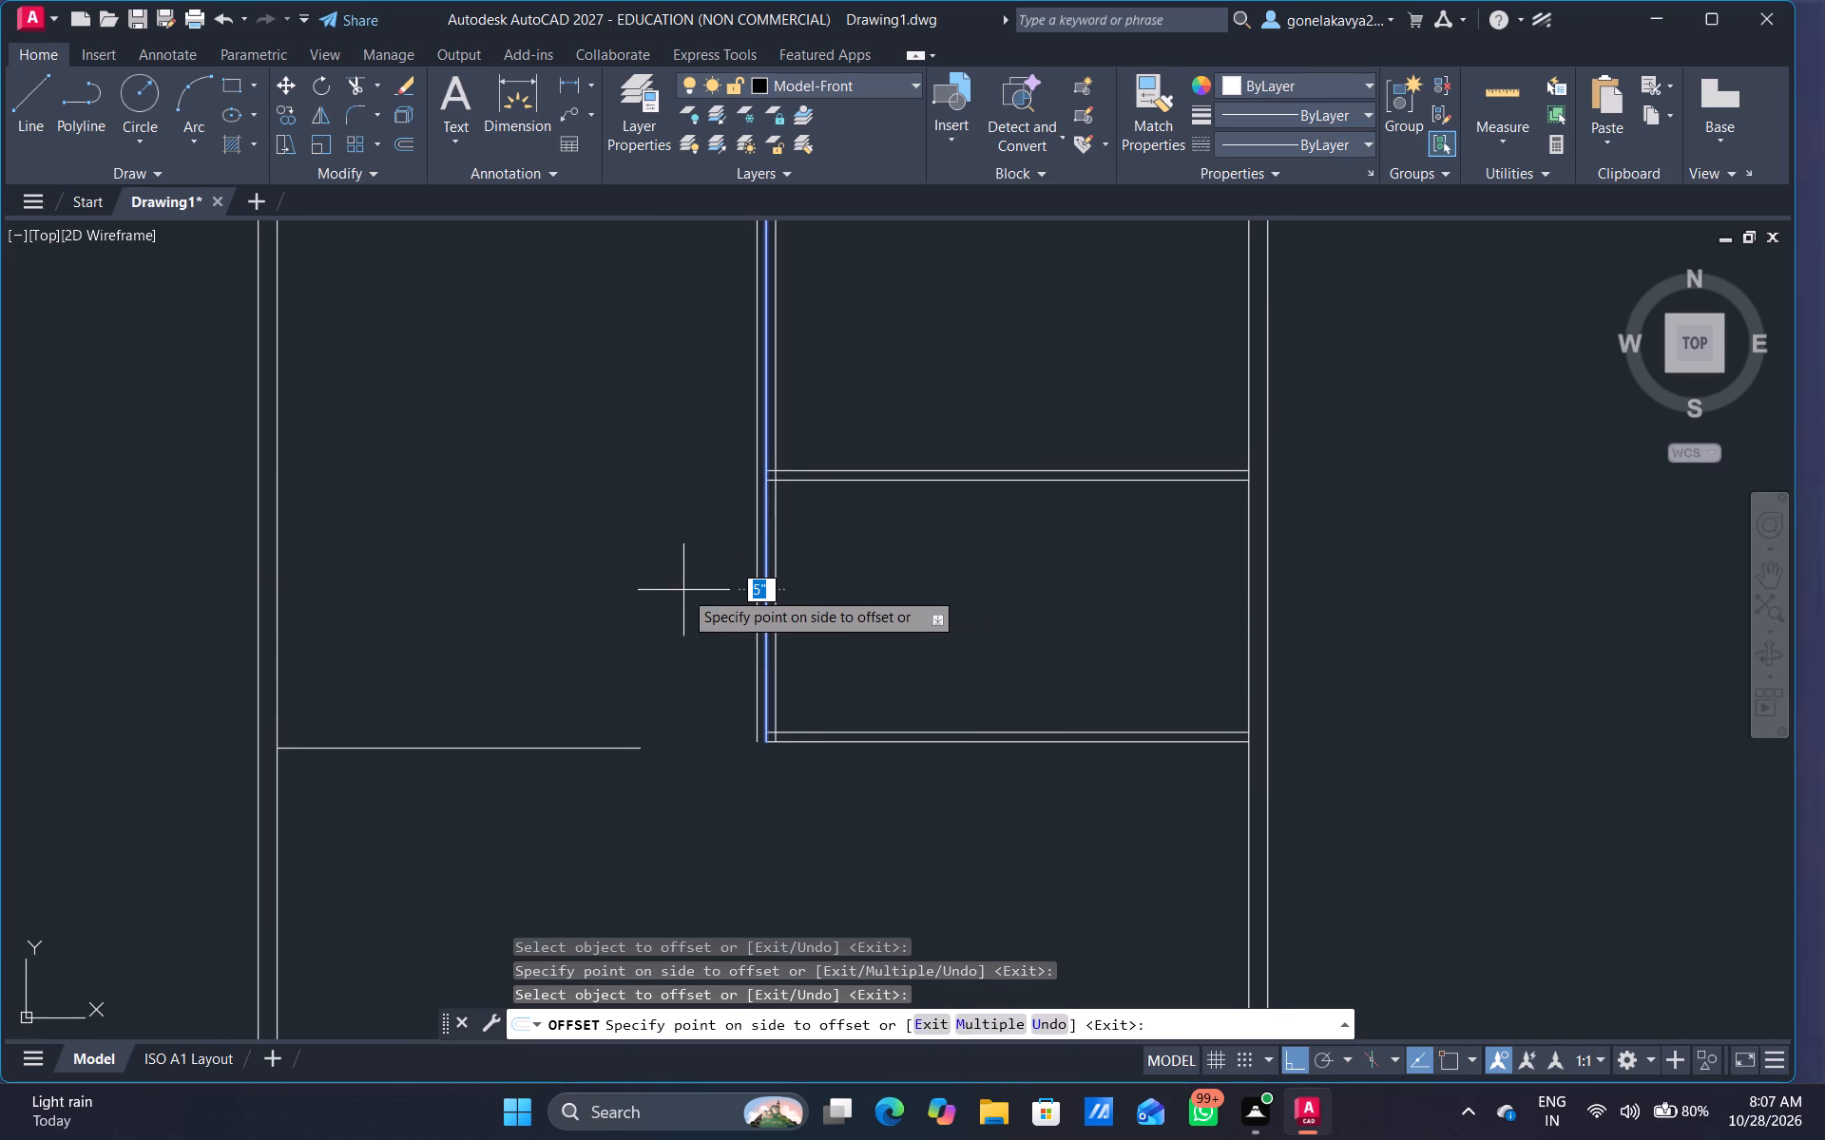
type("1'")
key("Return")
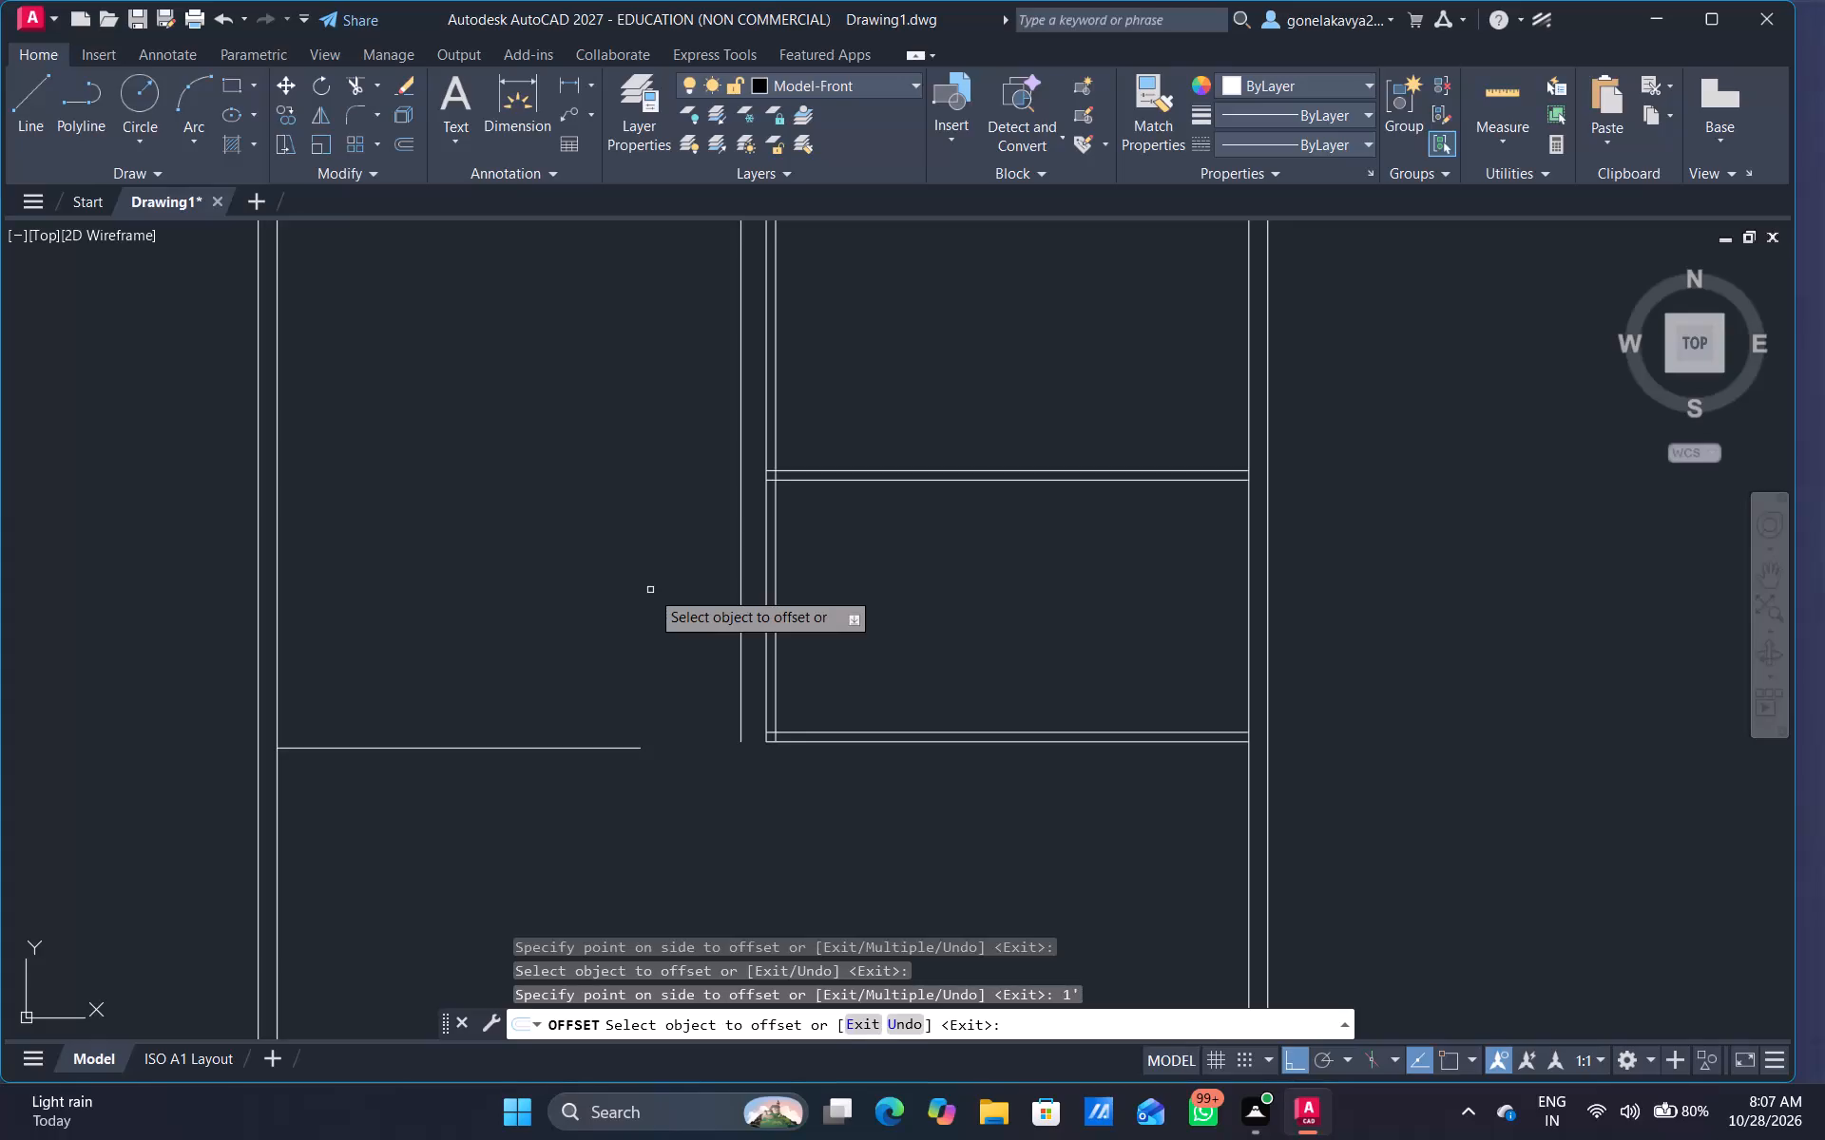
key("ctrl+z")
Offset the west line of the east rooms' vertical partition 2' west, and double that line 4.5" further west.
left_click(764, 585)
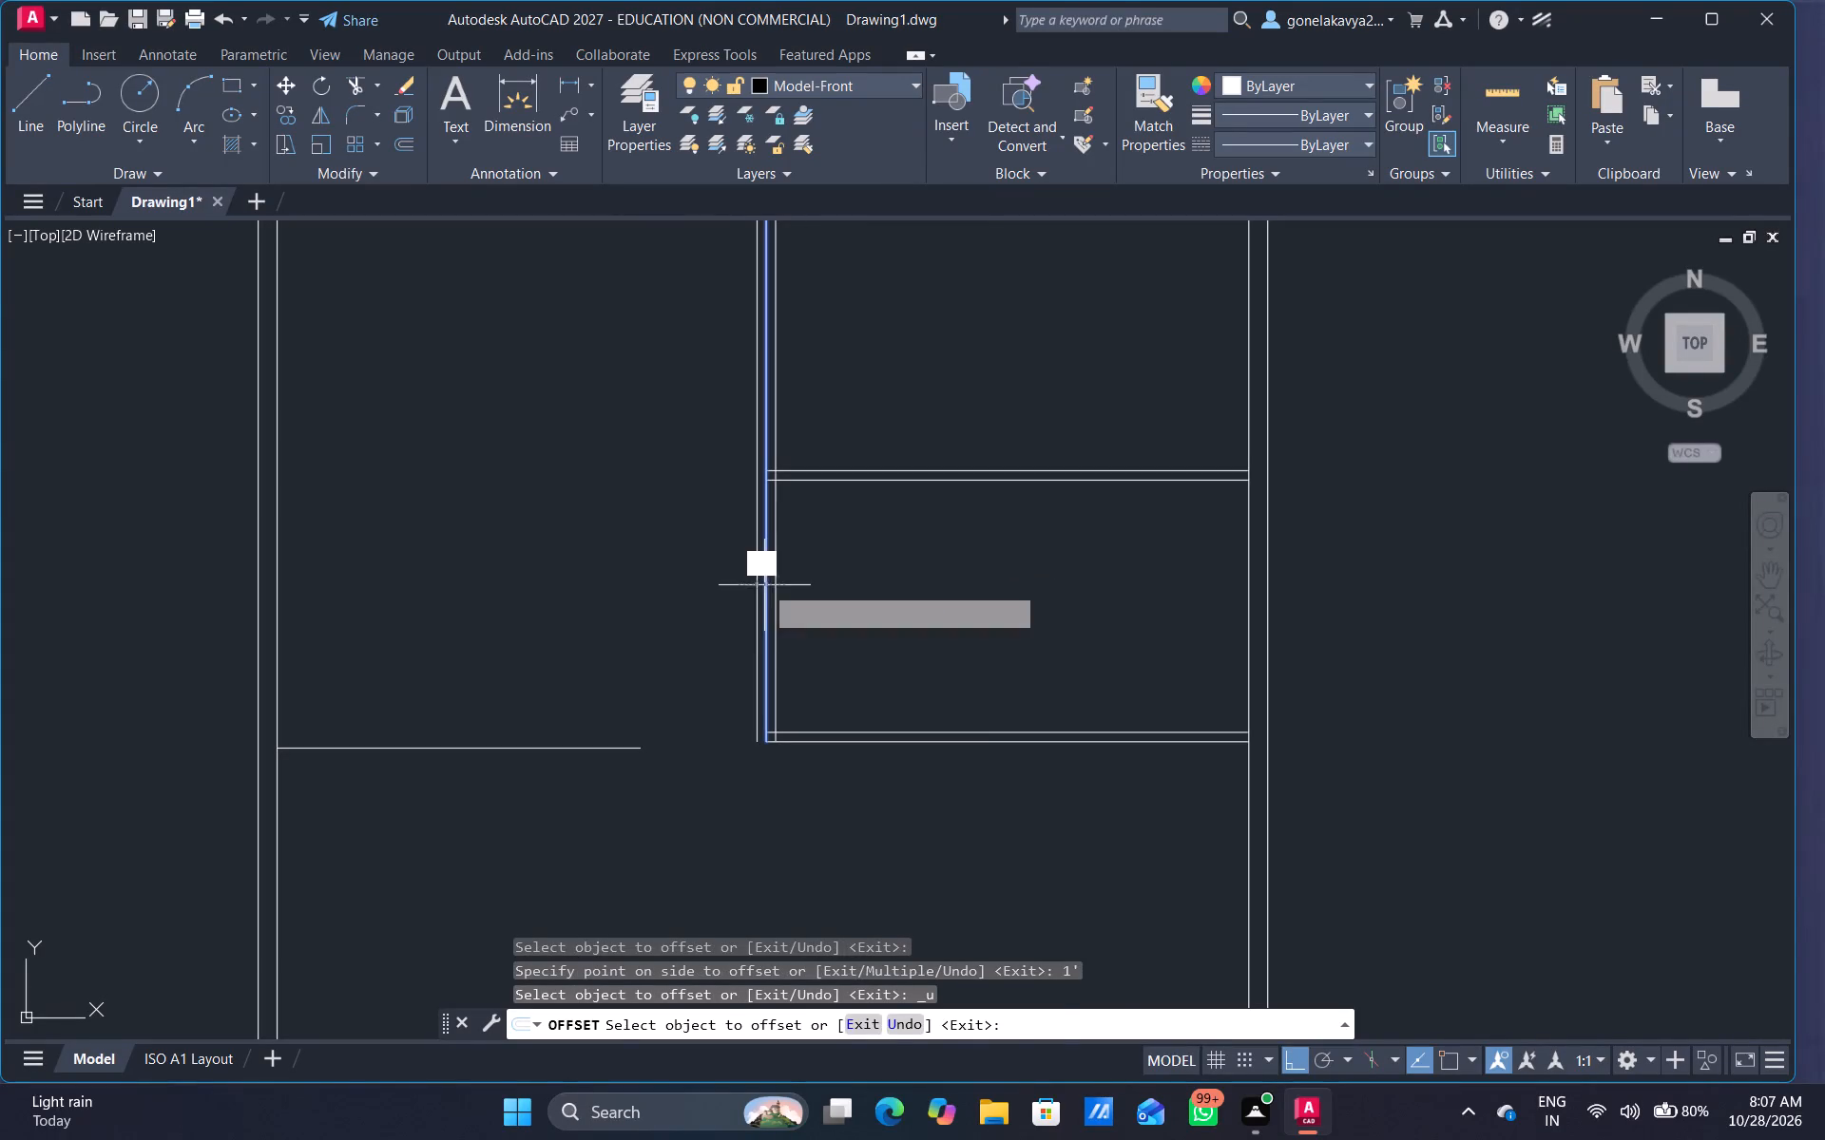
type("2'")
key("Return")
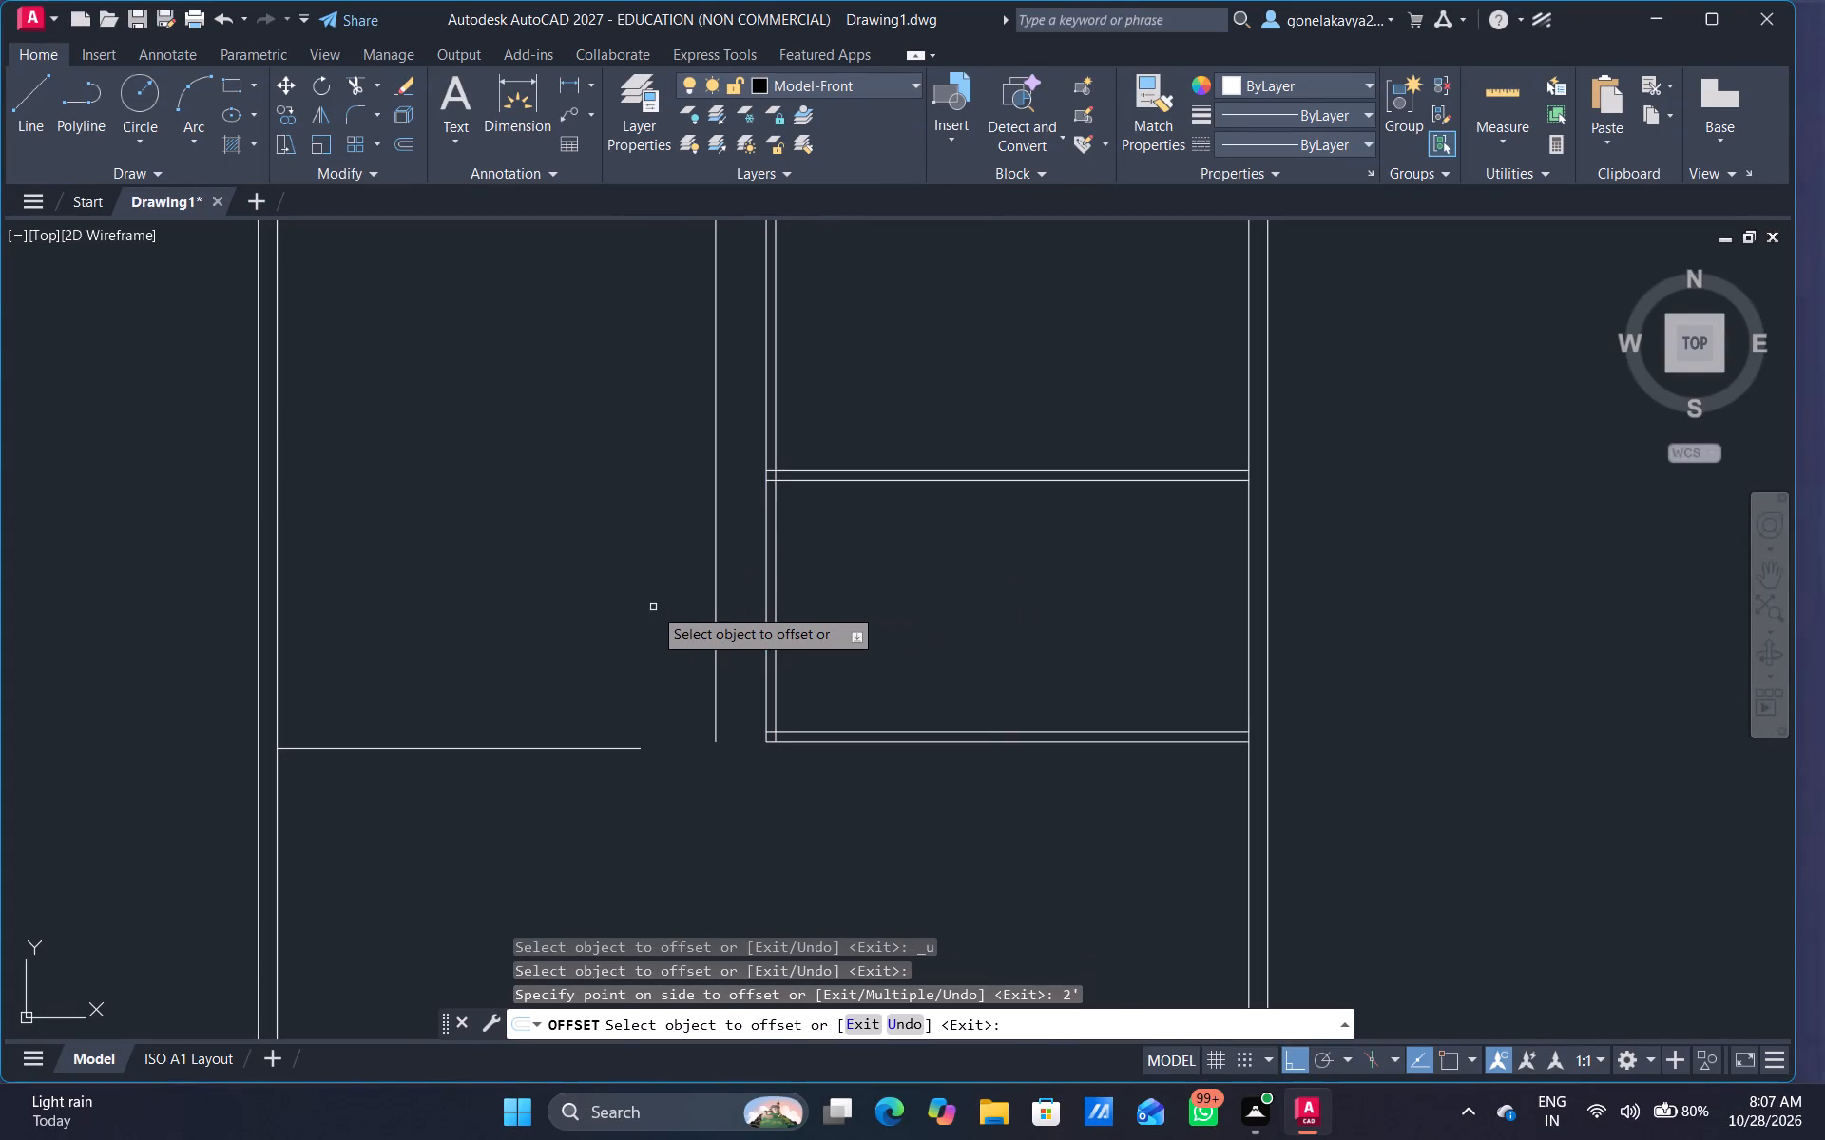
left_click(713, 587)
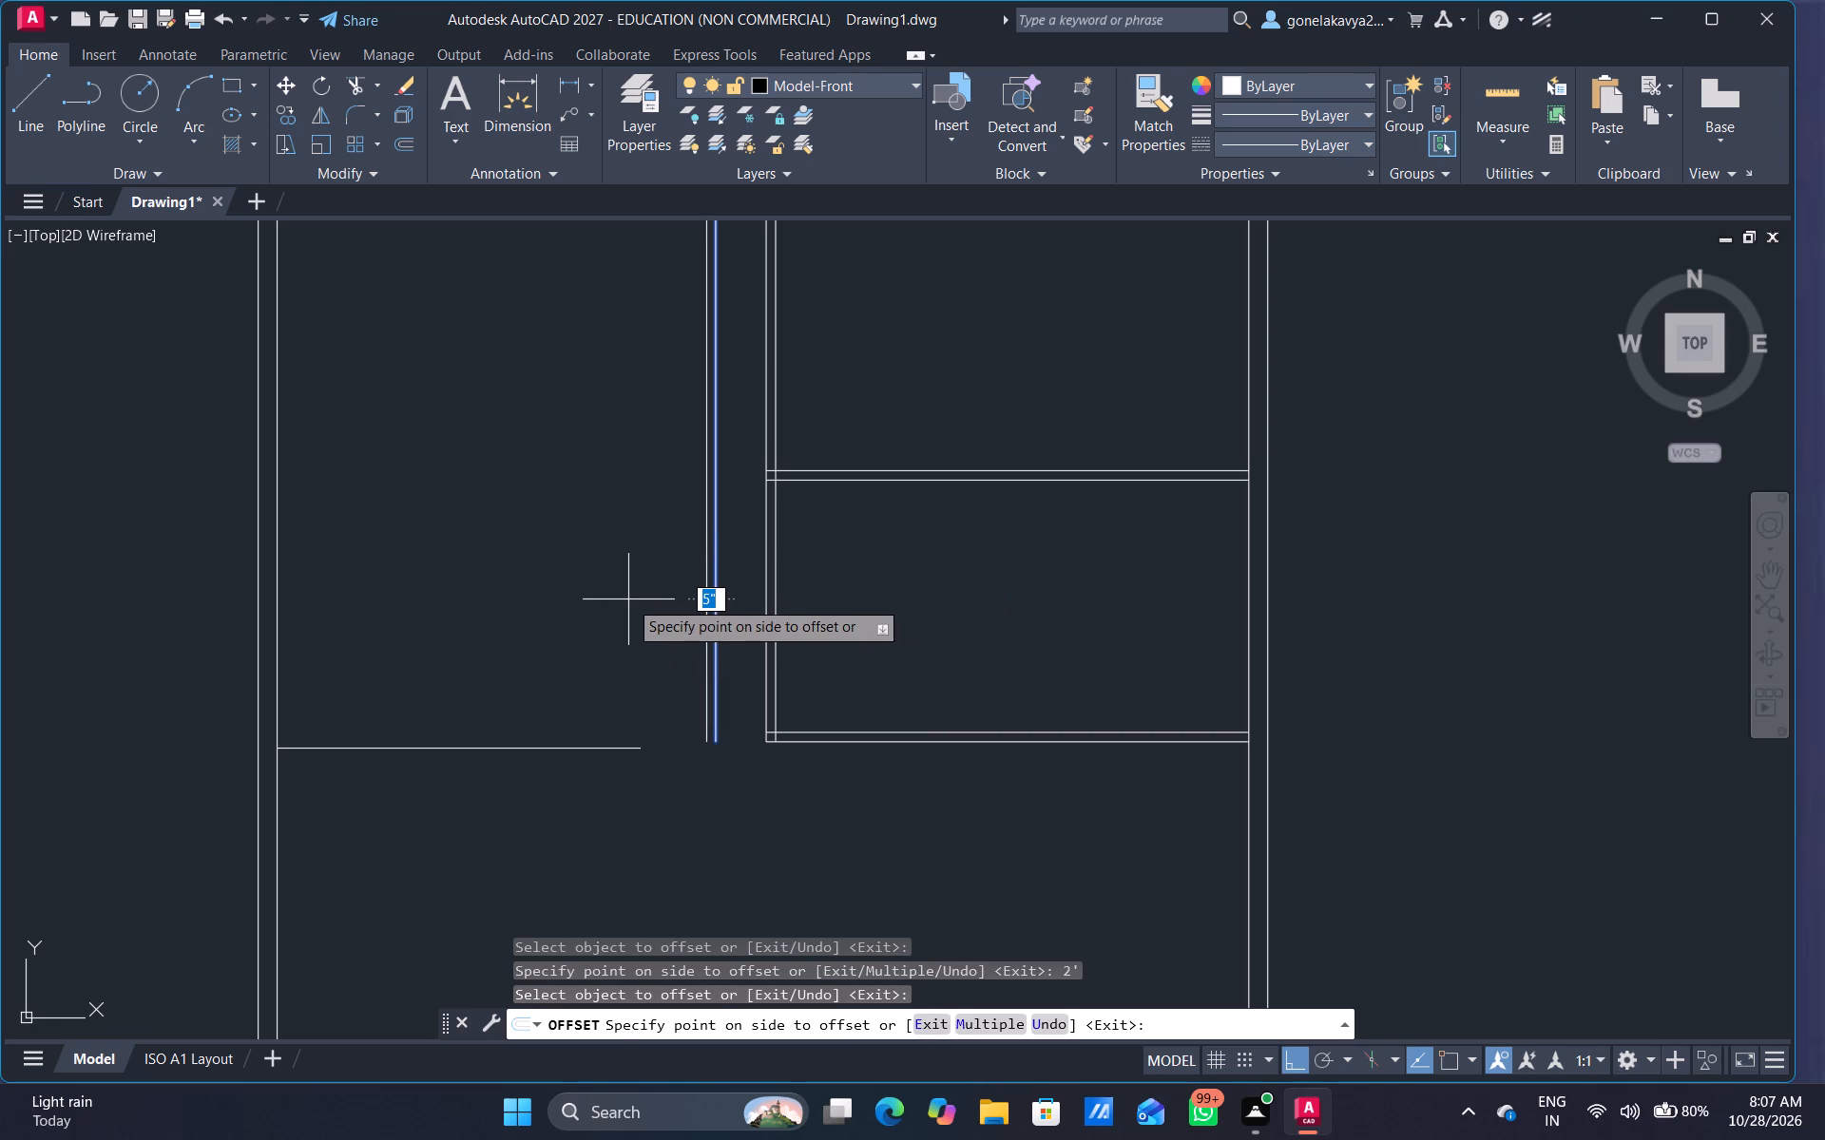
type("4.5\"")
key("Return")
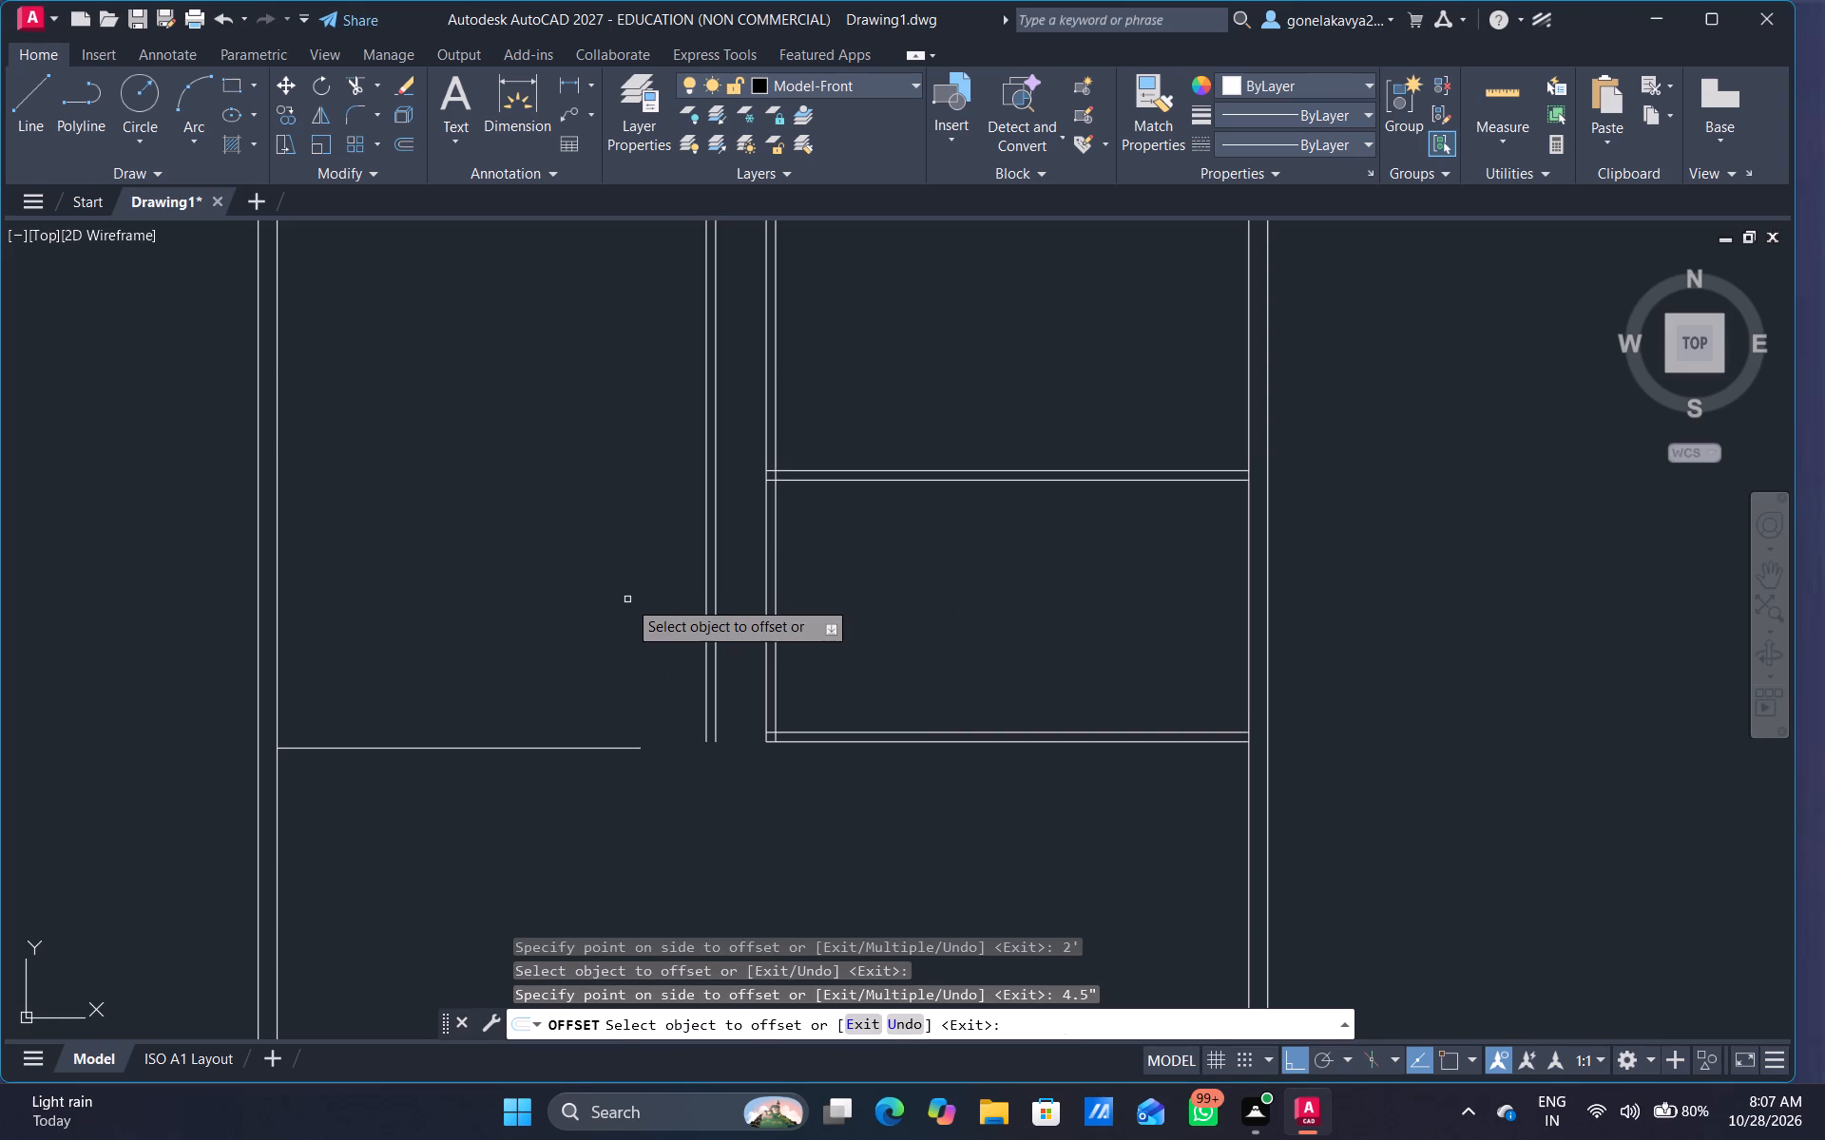
Offset the south line of the horizontal partition between the two east rooms 1' south, and double it 4.5" south.
middle_click_drag(750, 522, 667, 615)
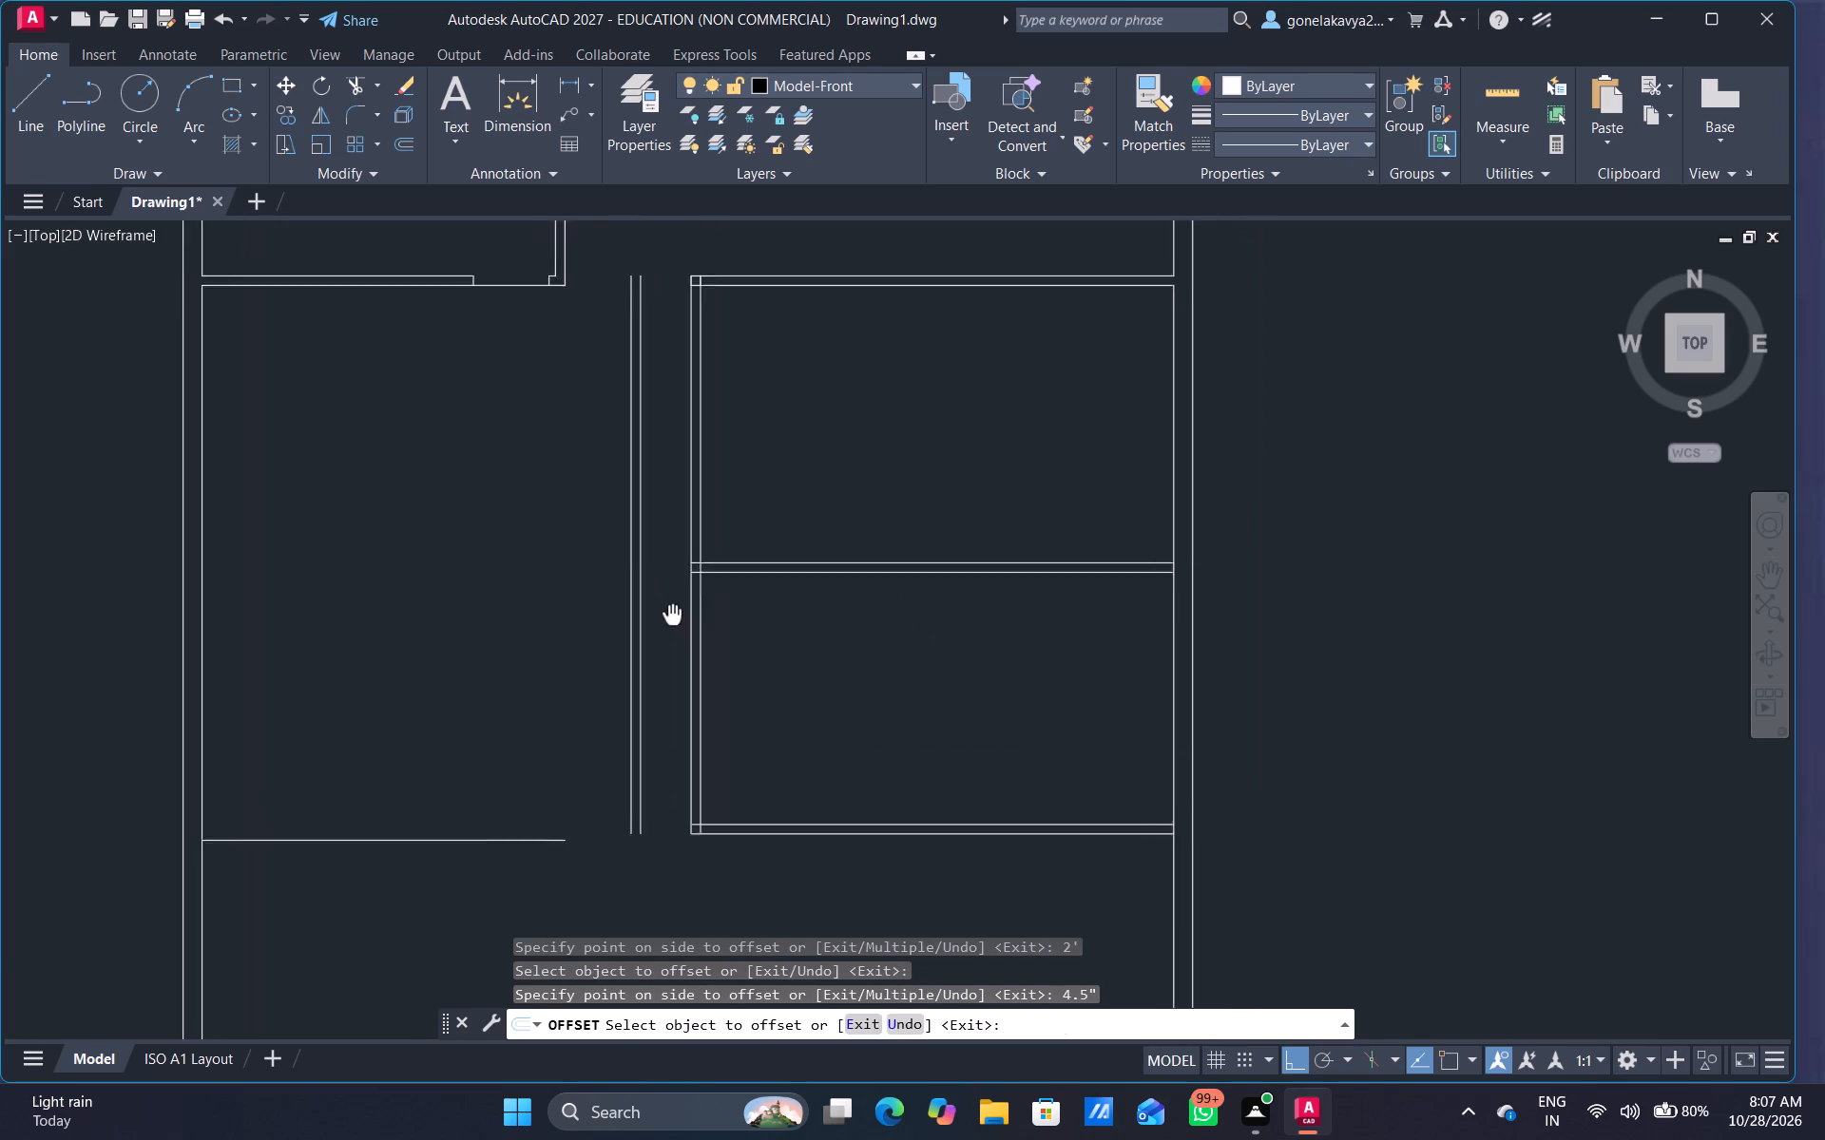
middle_click_drag(667, 615, 656, 557)
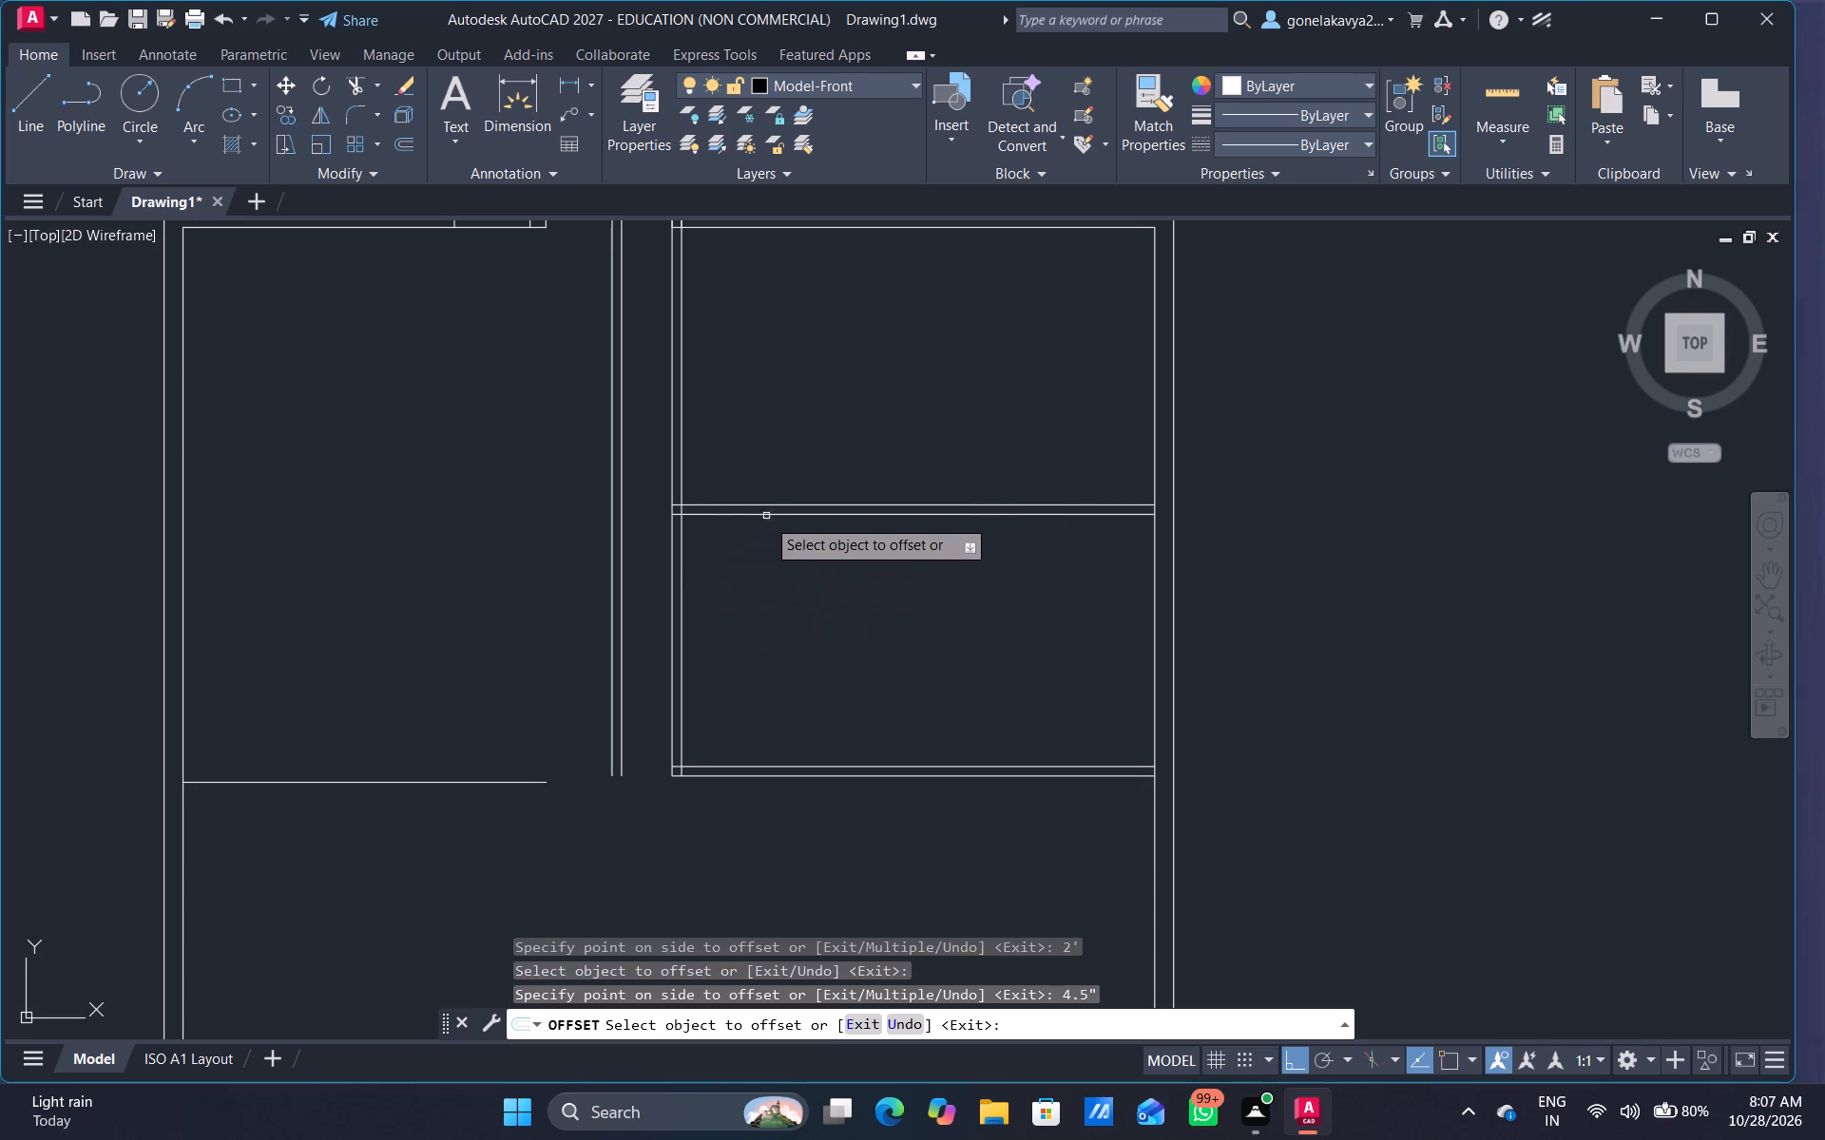
left_click(767, 512)
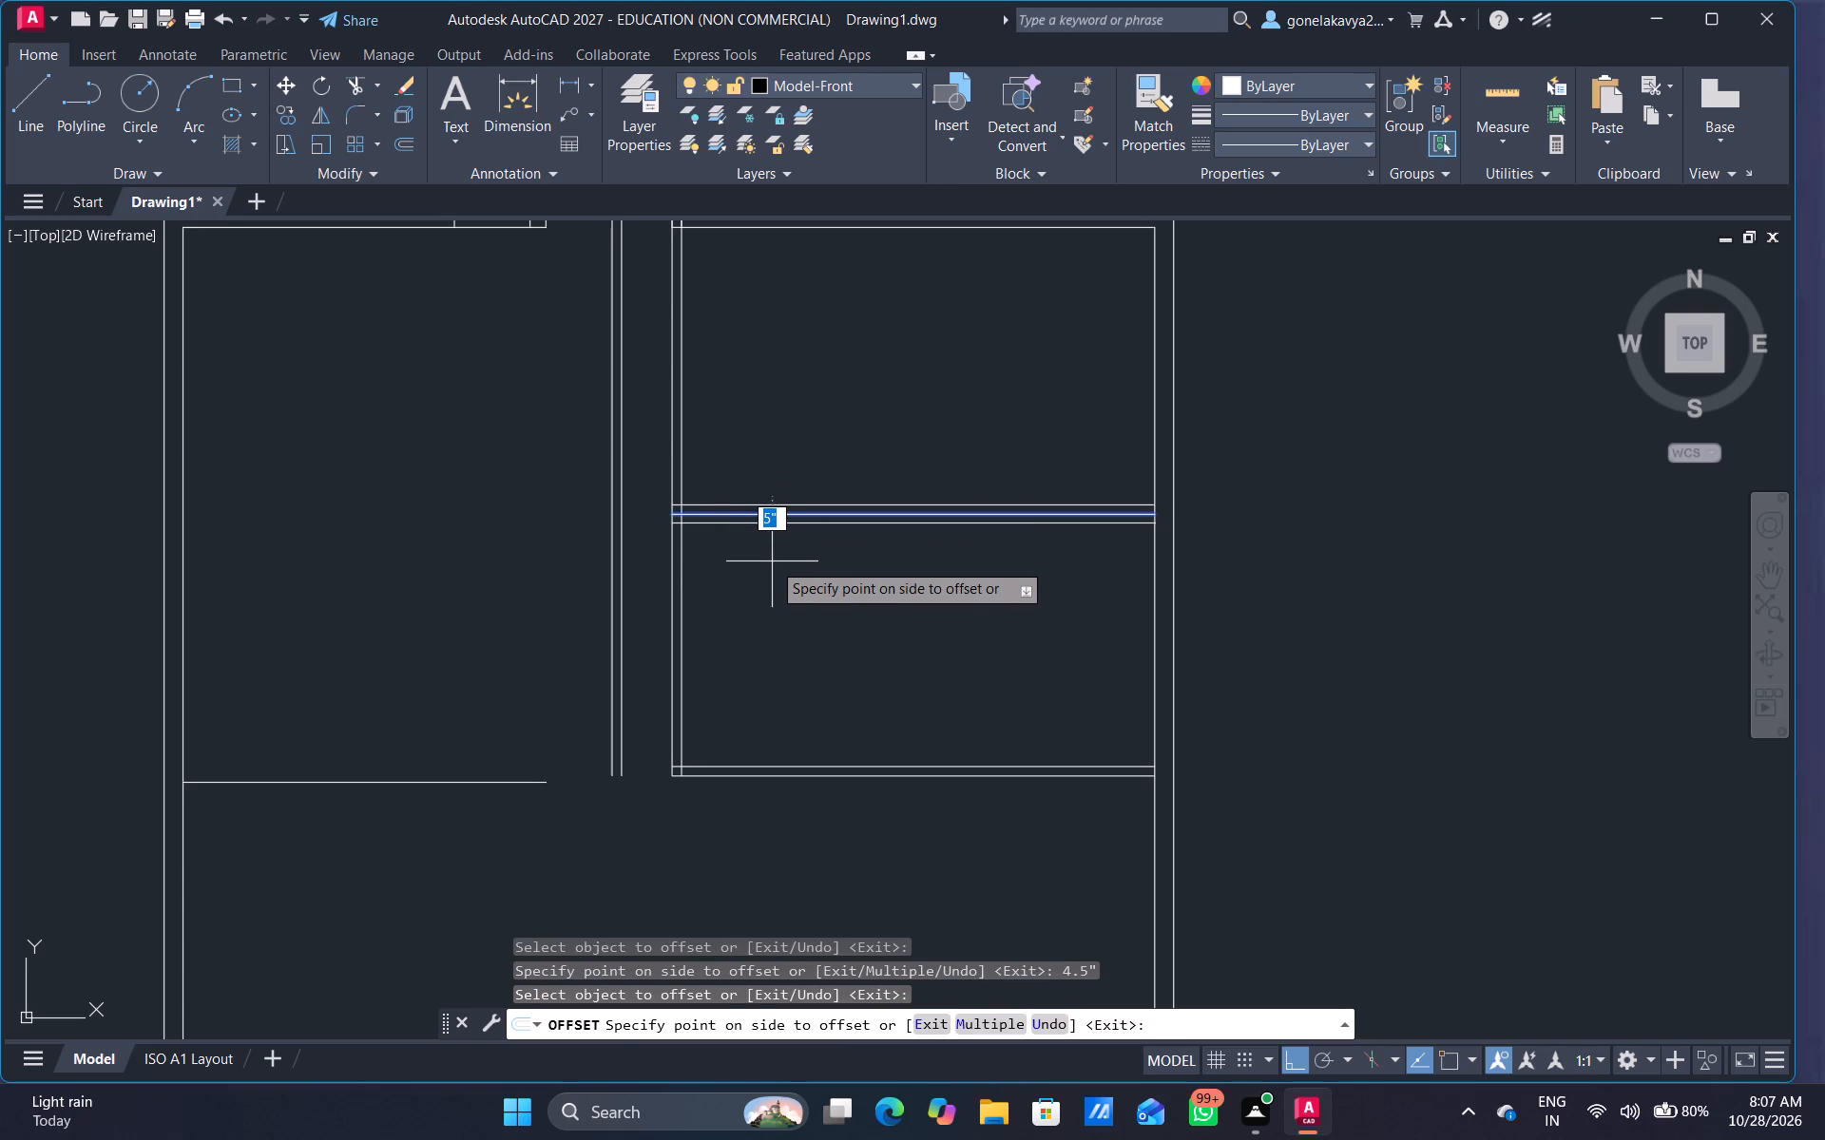
type("1'")
key("Return")
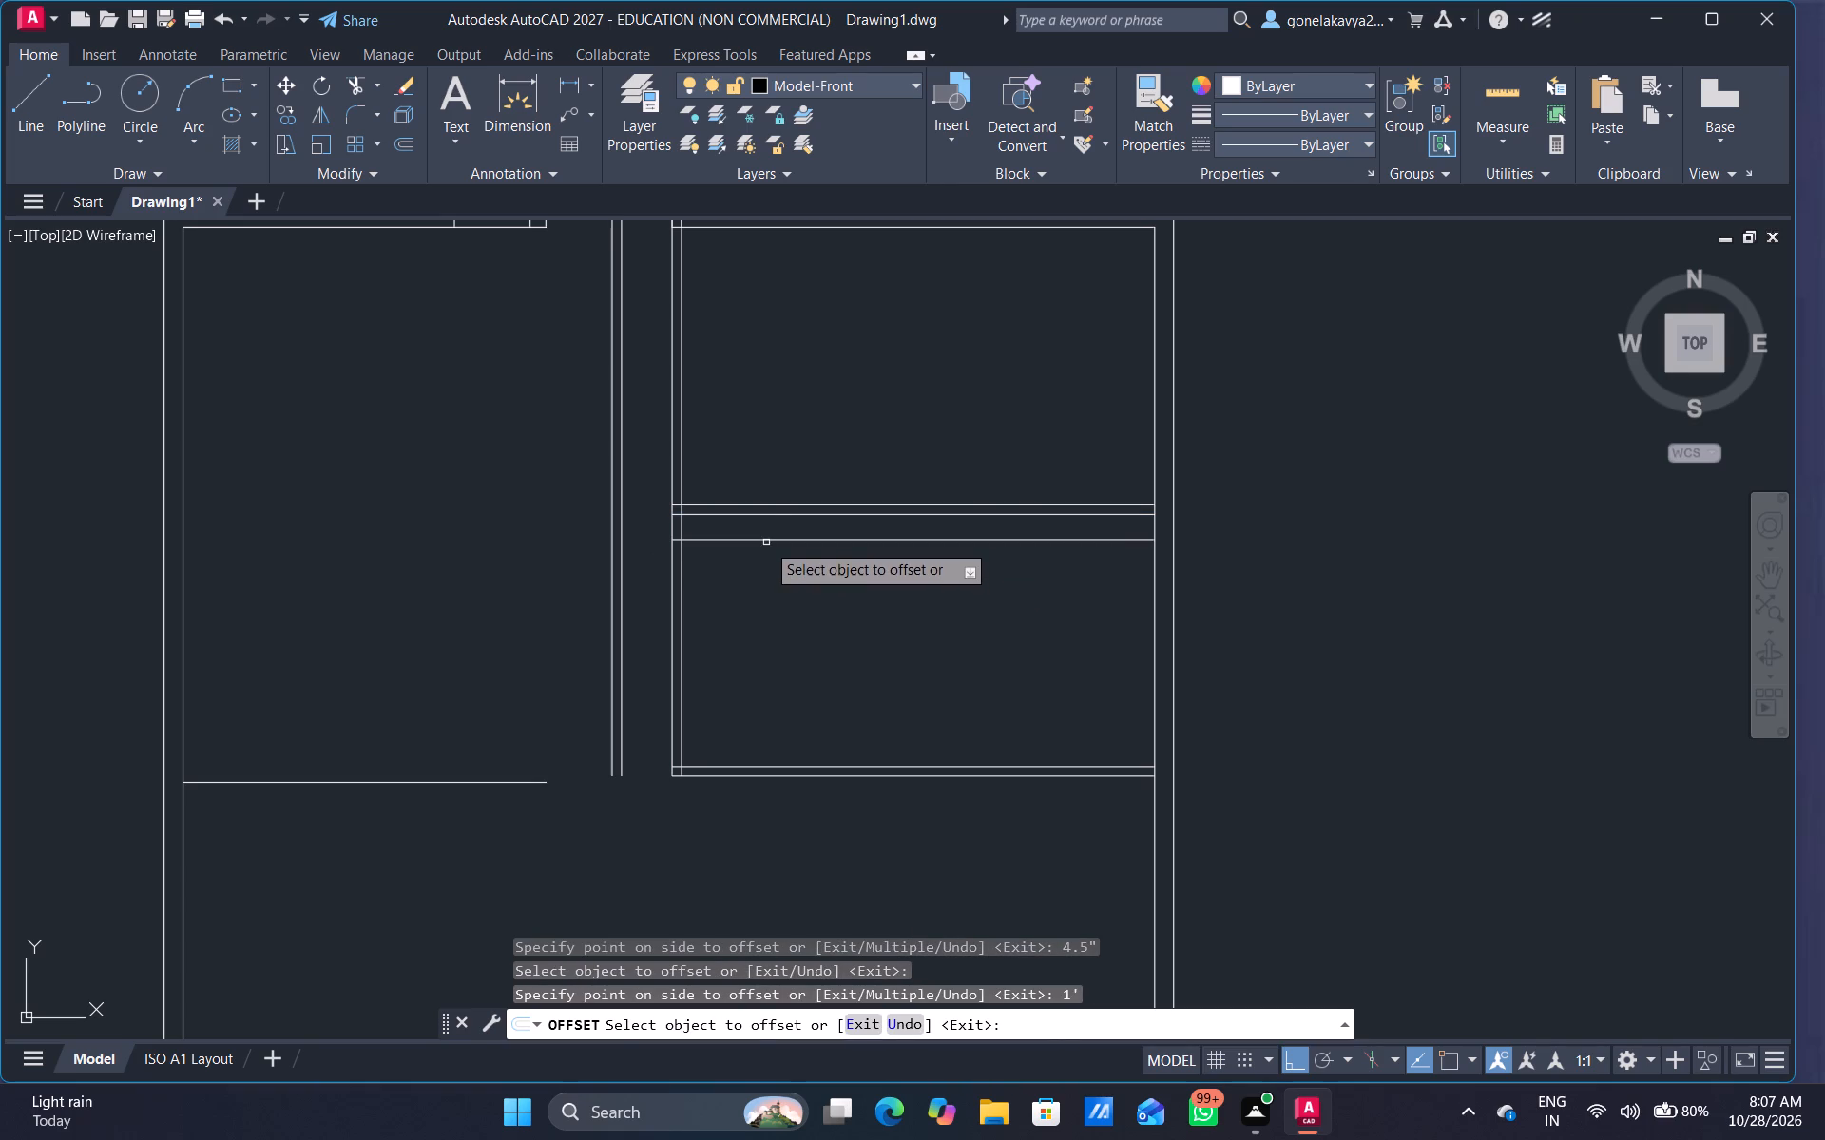
left_click(766, 542)
left_click_drag(782, 583, 813, 594)
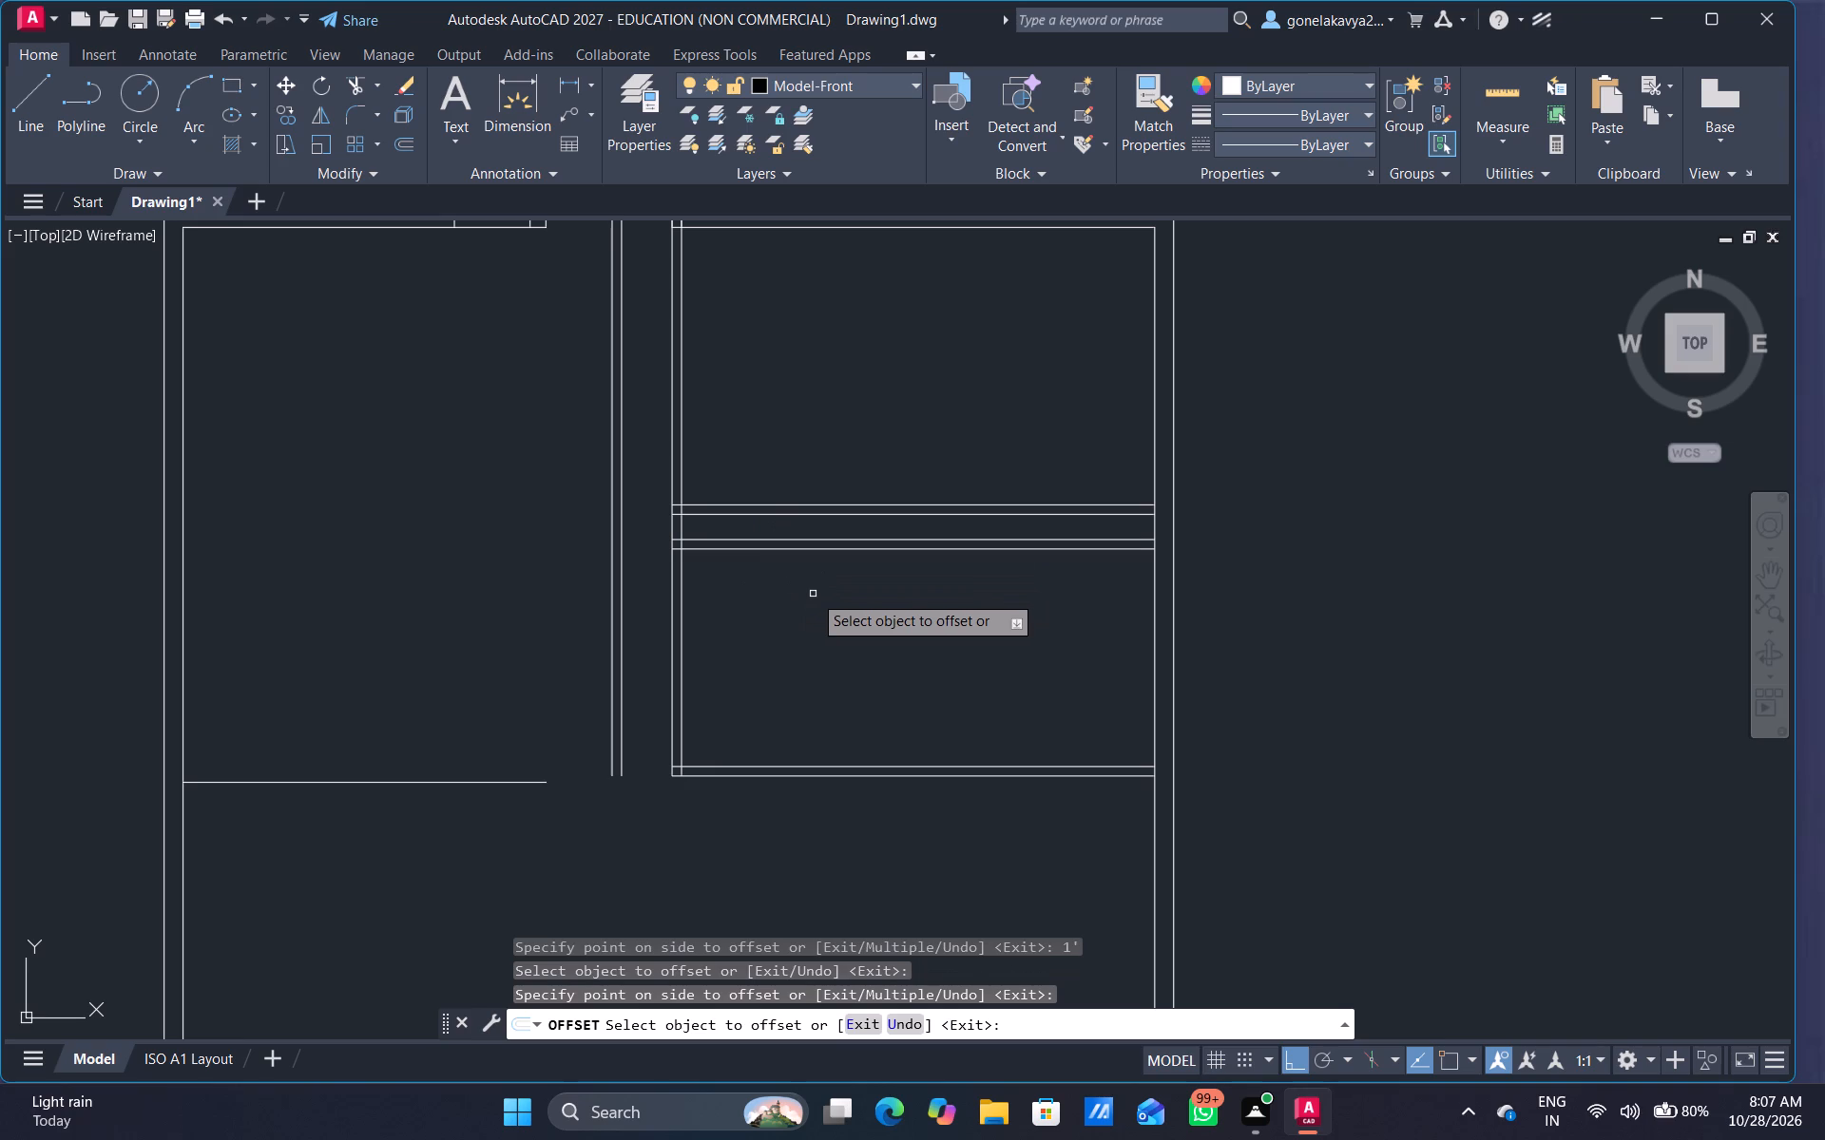
Extend both new horizontal lines west to the west line of the new vertical pair.
key("Escape")
type("ex")
key("space")
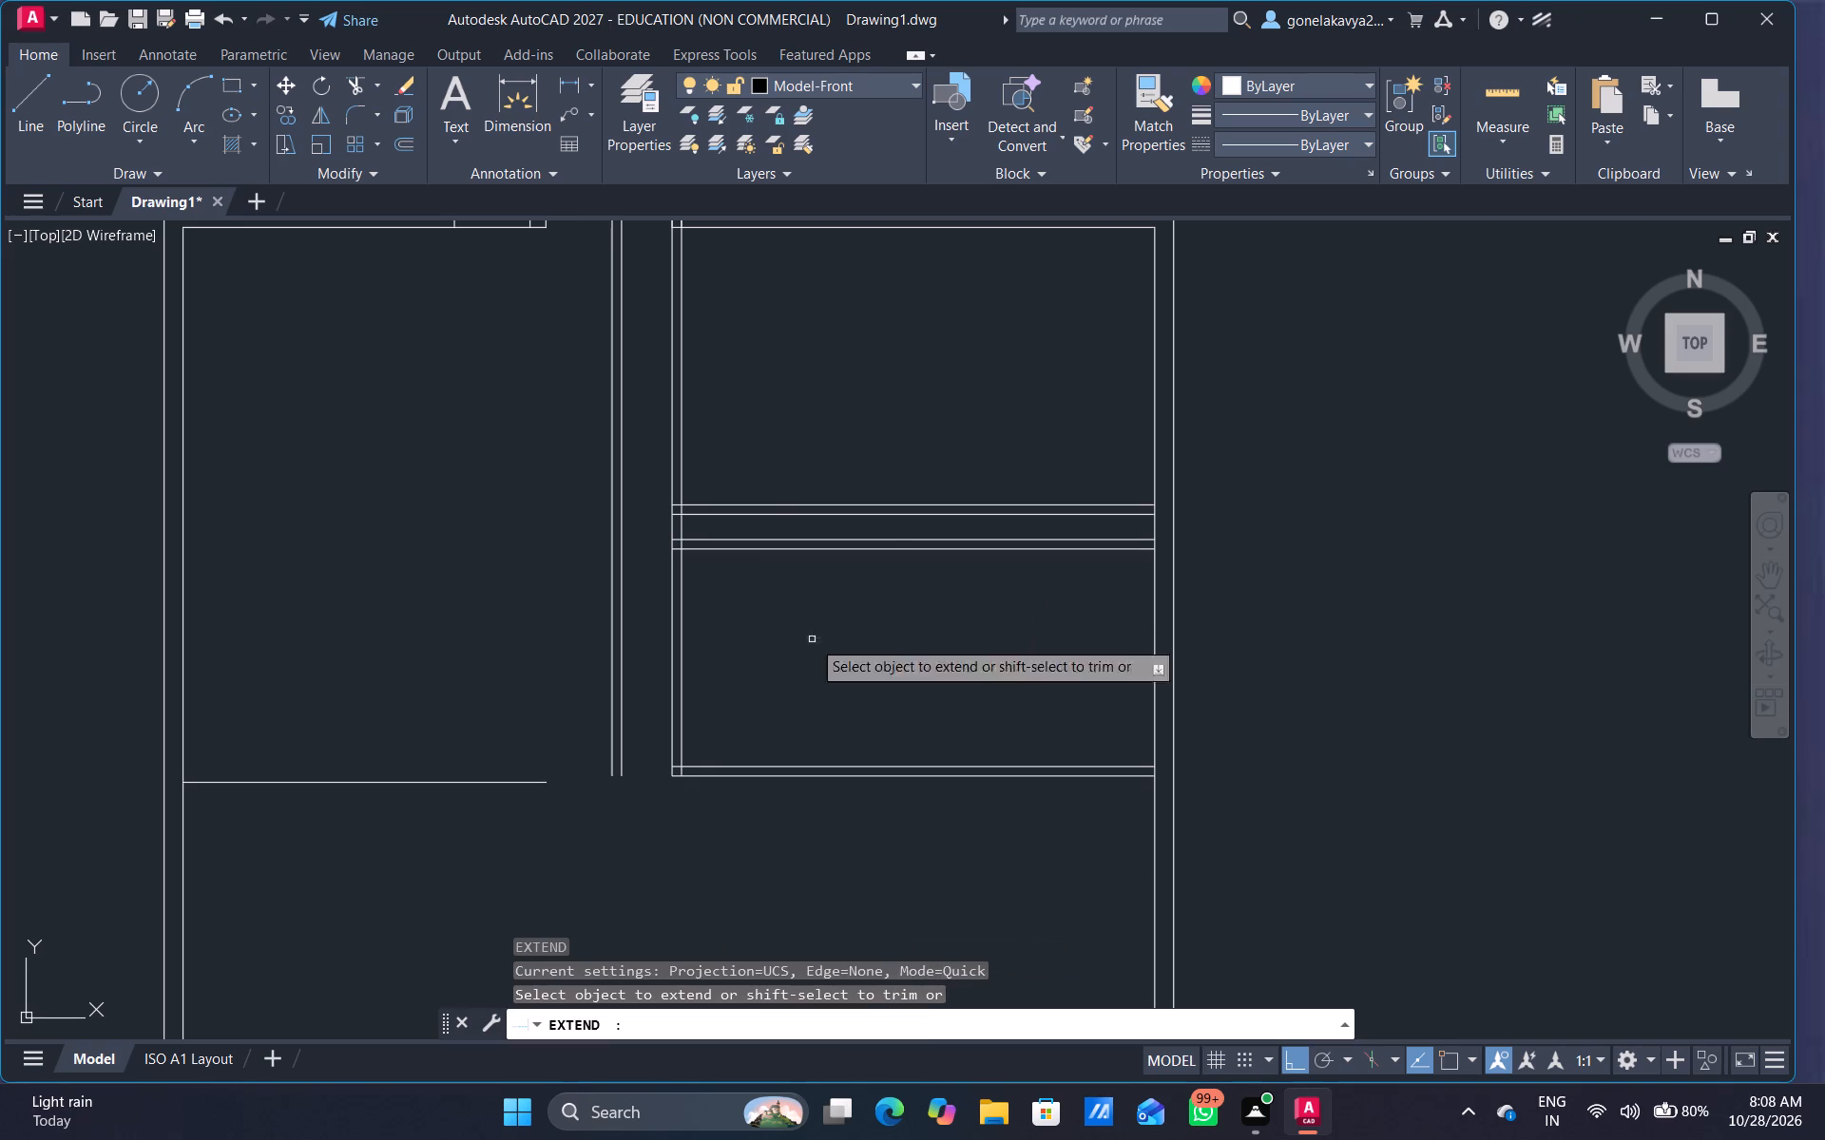
left_click(724, 550)
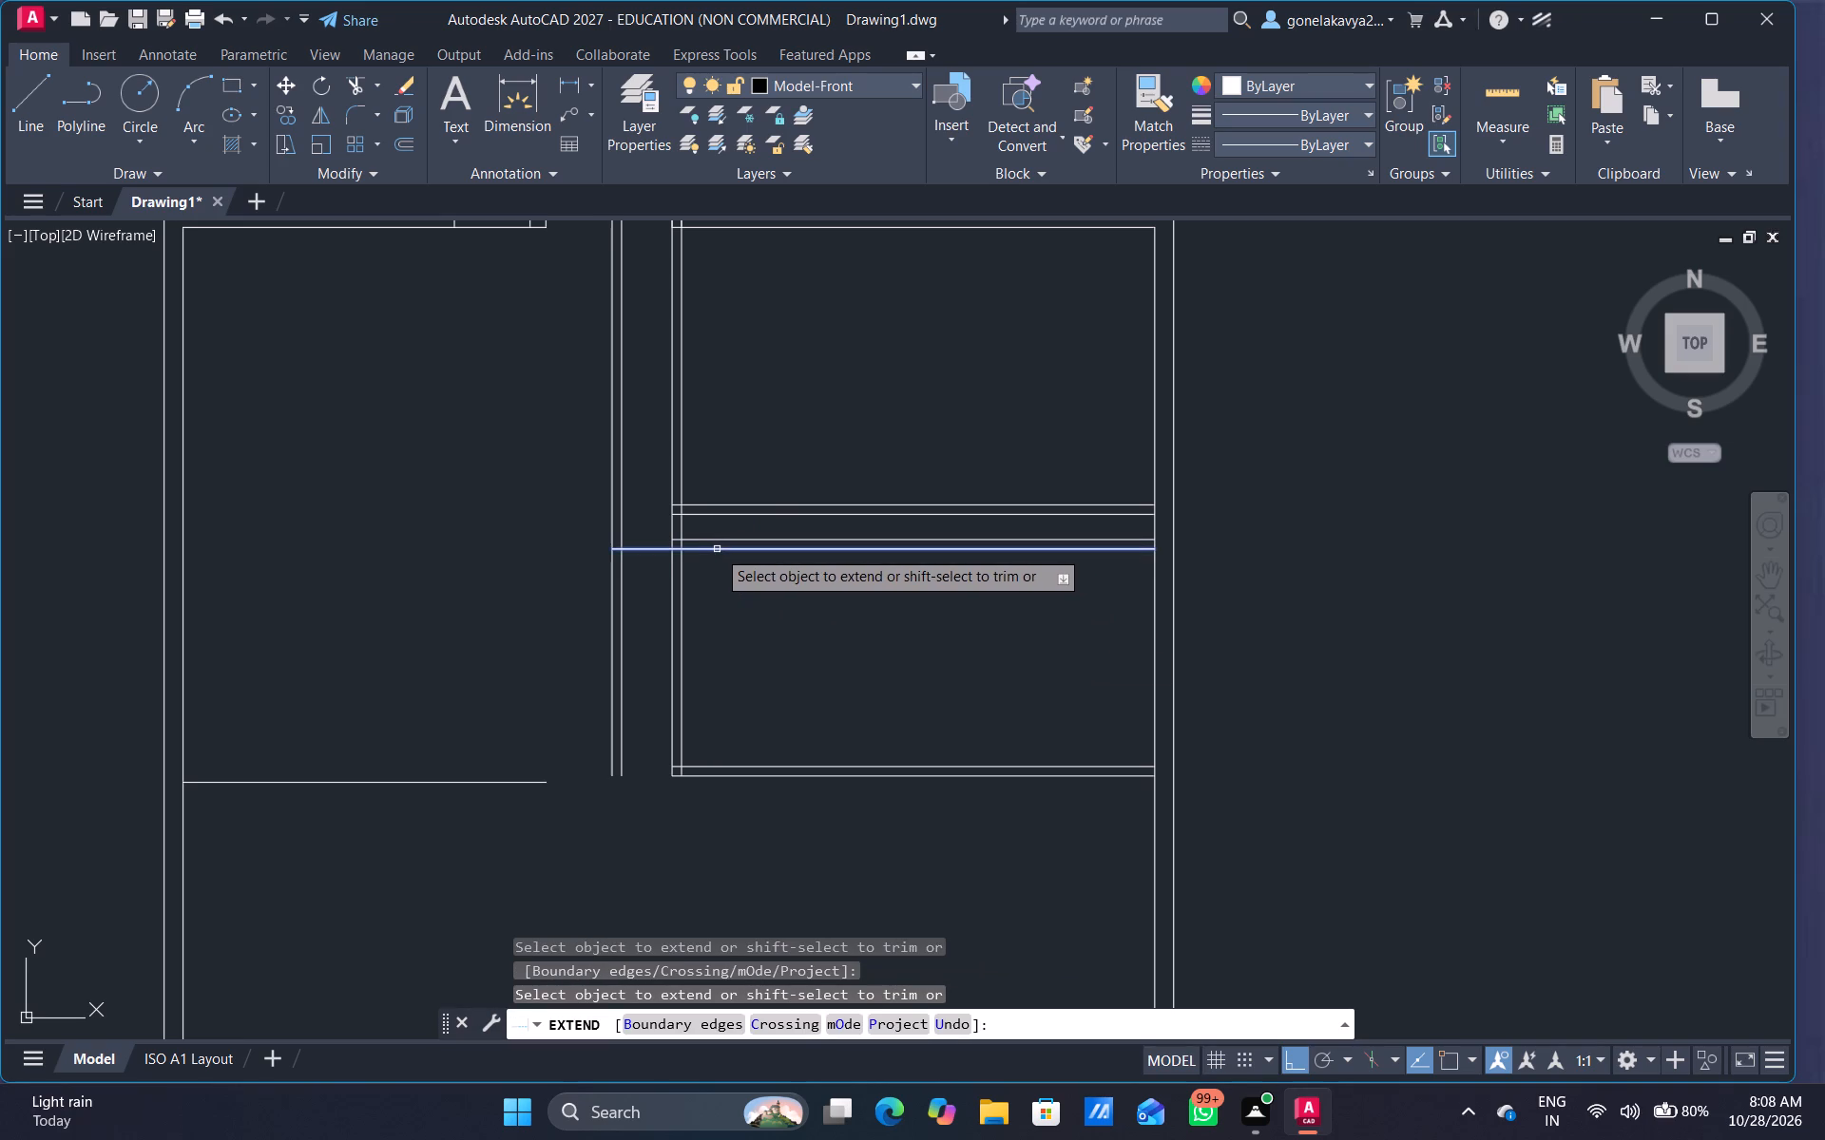
left_click(717, 549)
left_click(716, 541)
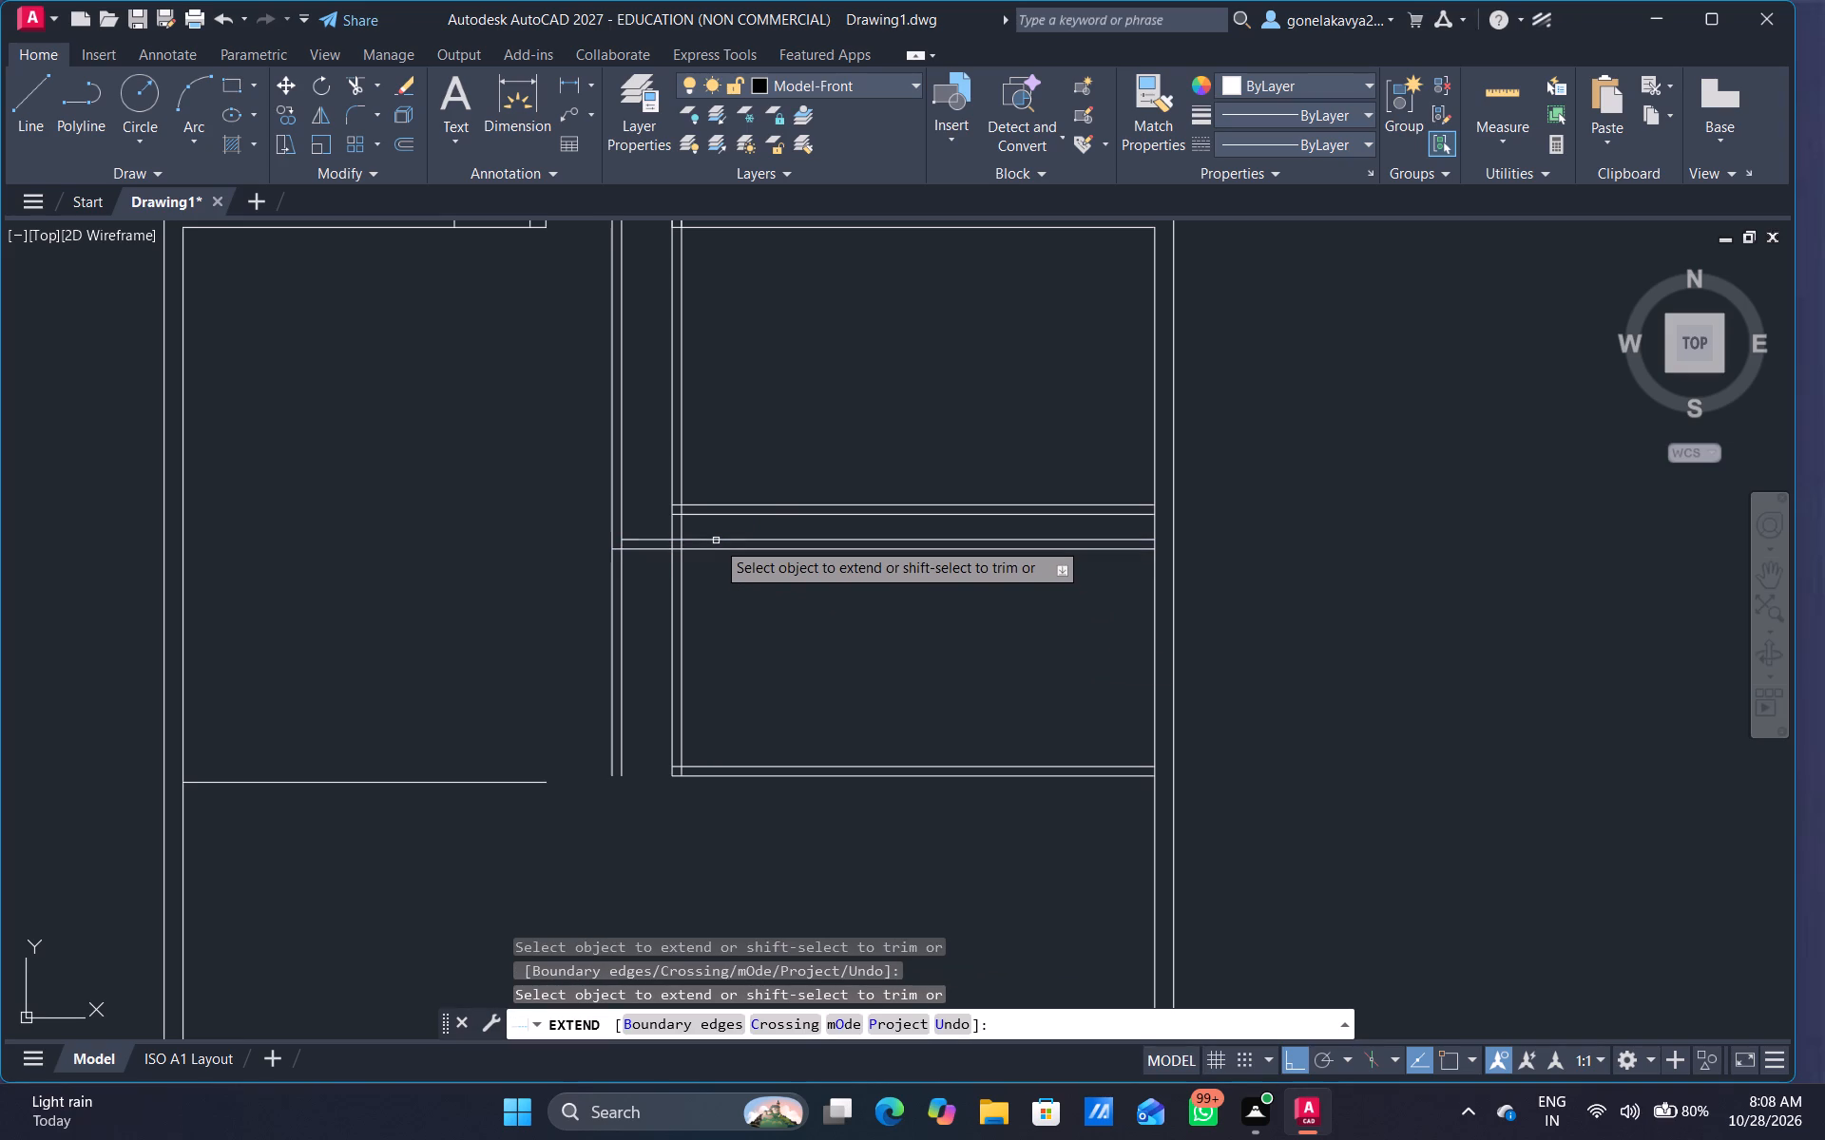
left_click(716, 541)
key("Escape")
Trim the new vertical pair north of the new horizontal pair, and the horizontal pair east of the original vertical partition.
type("tr")
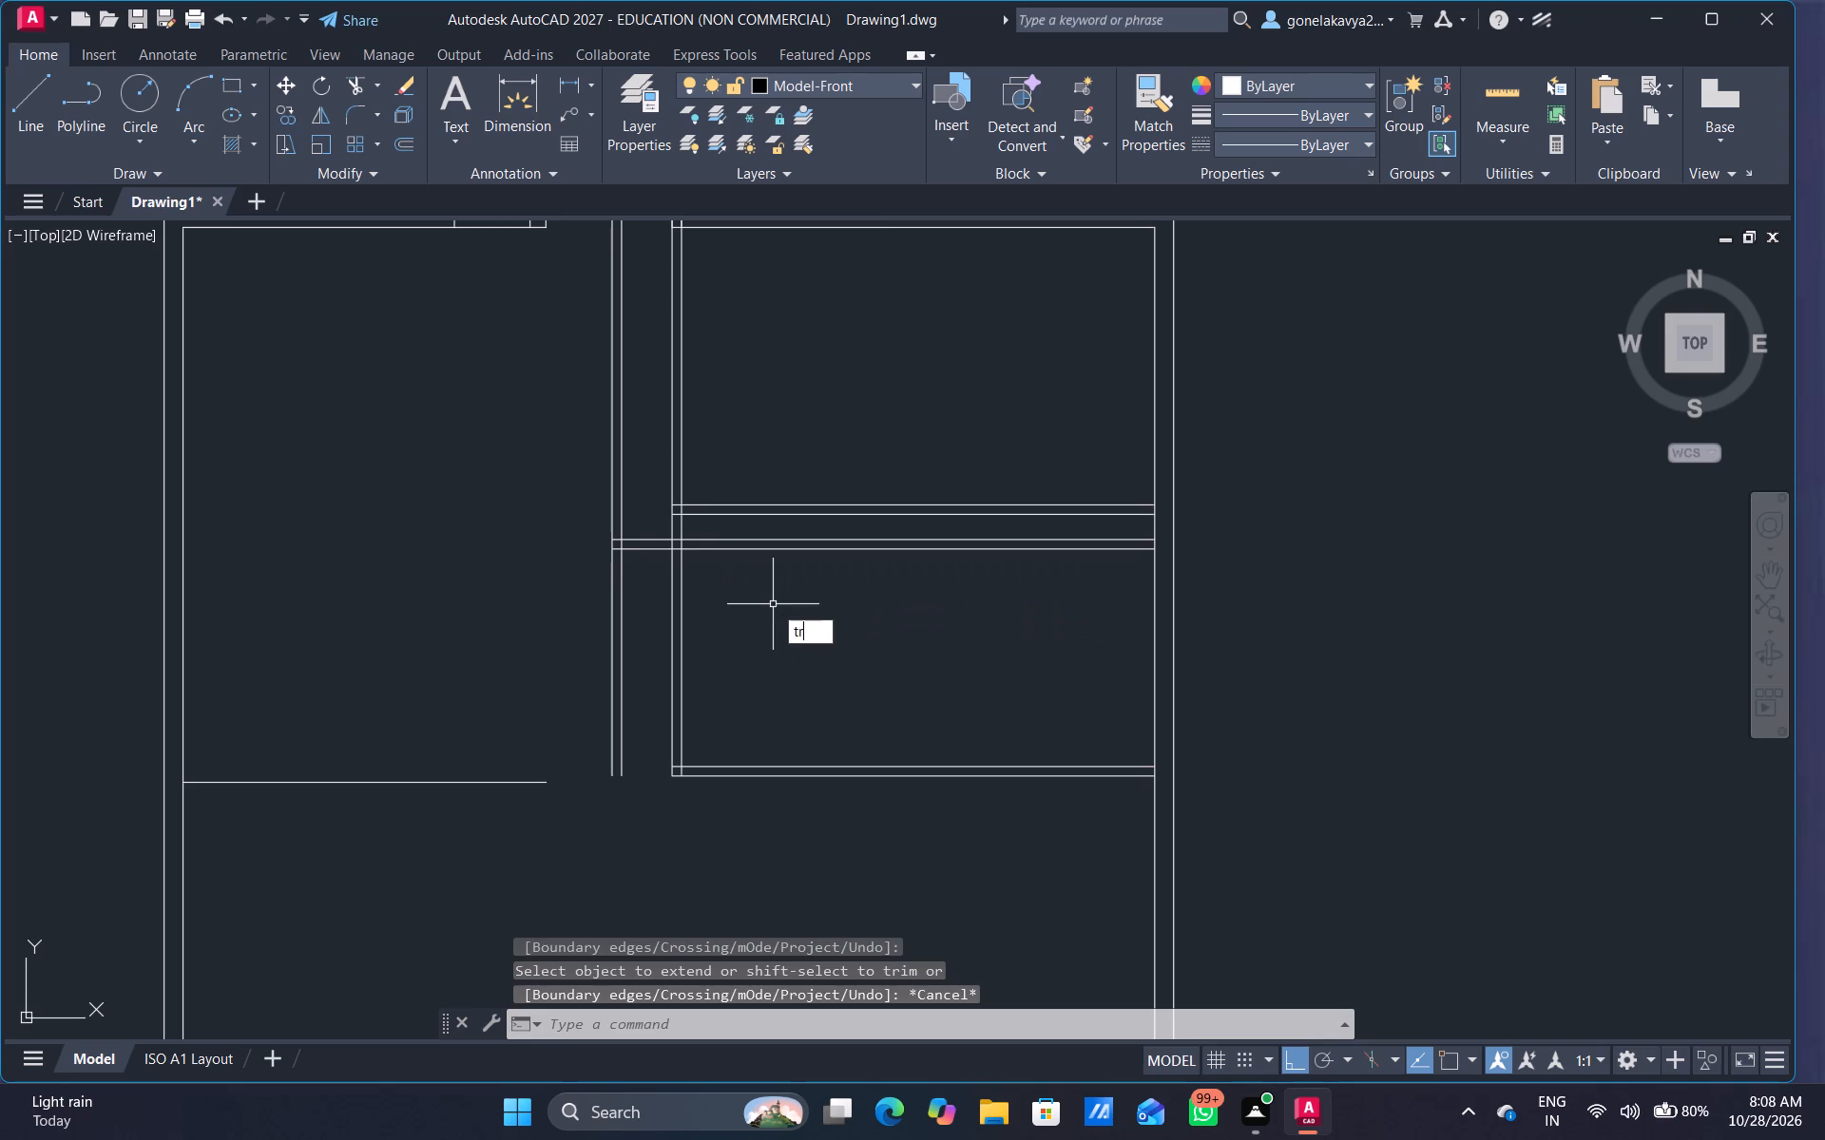
key("space")
left_click_drag(644, 487, 595, 503)
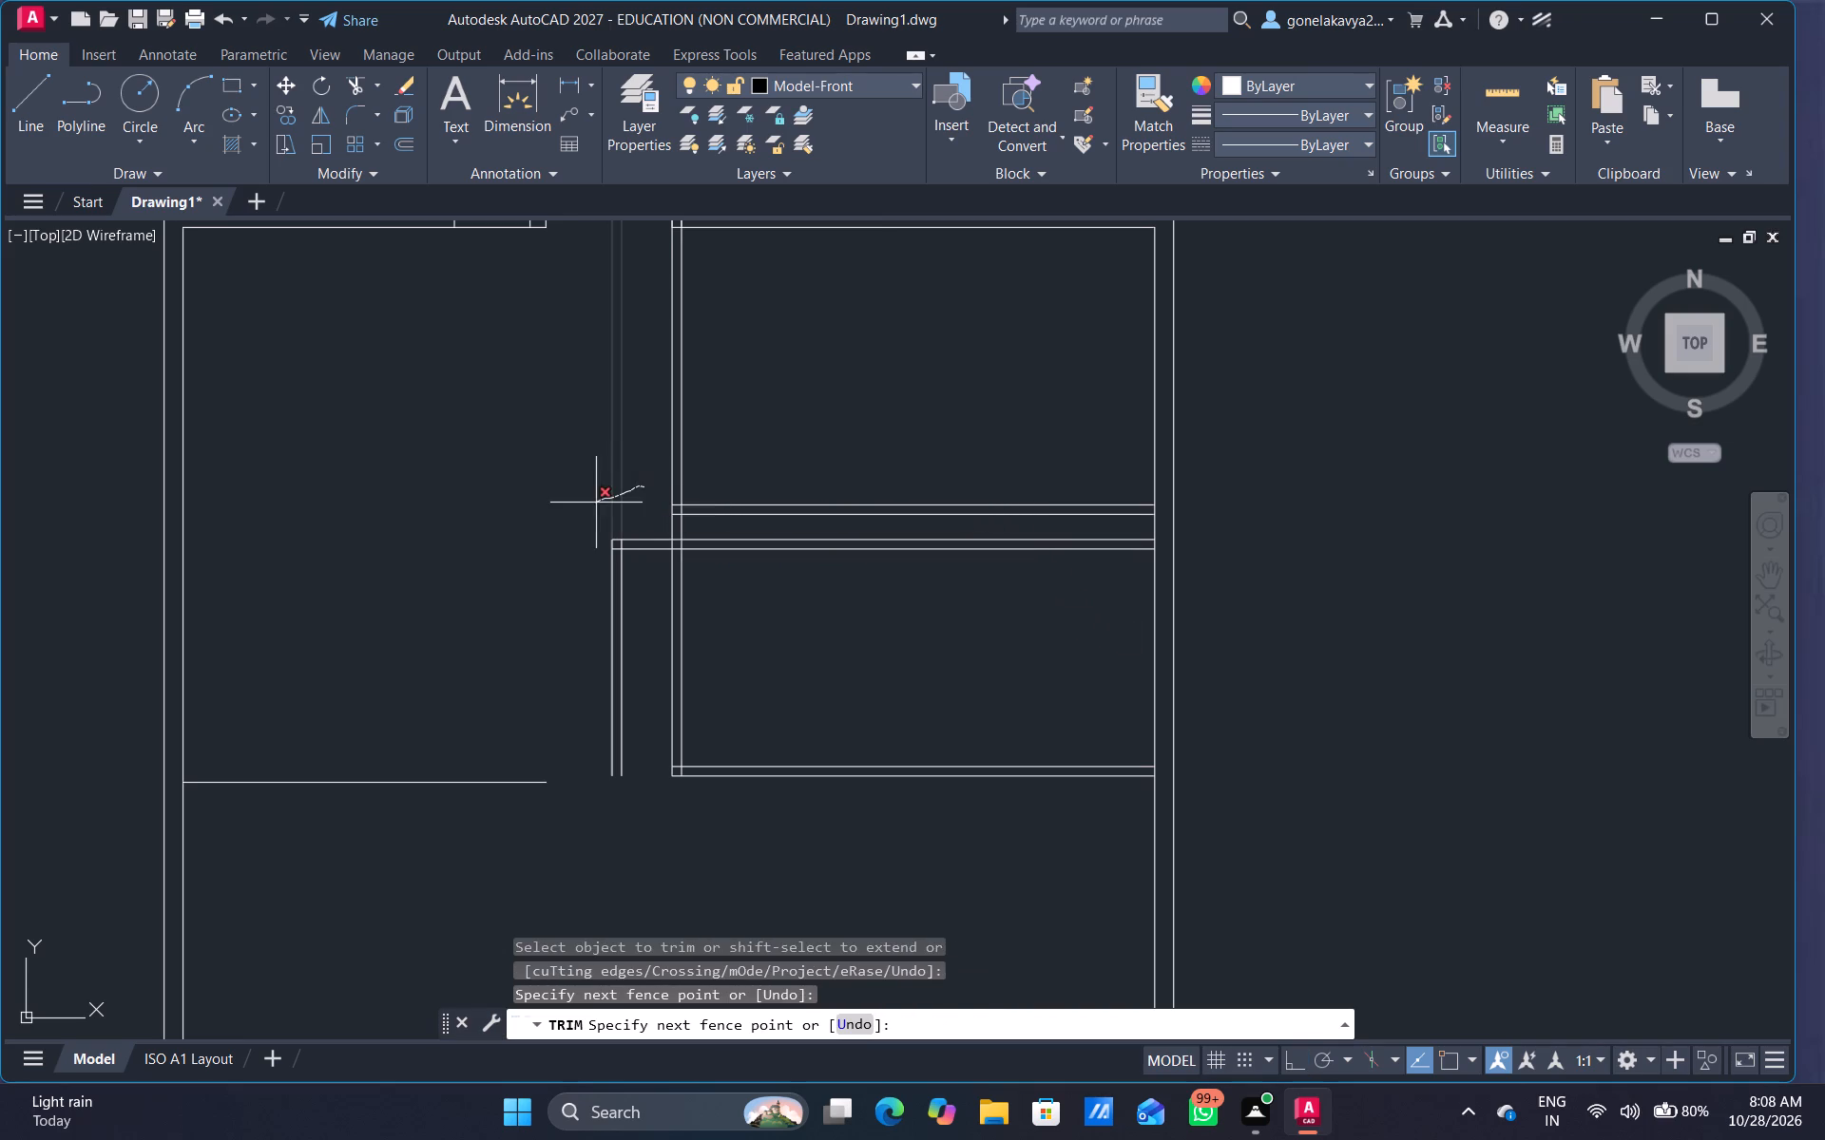
left_click_drag(595, 503, 587, 507)
scroll(715, 550, "up", 2)
left_click_drag(733, 505, 740, 608)
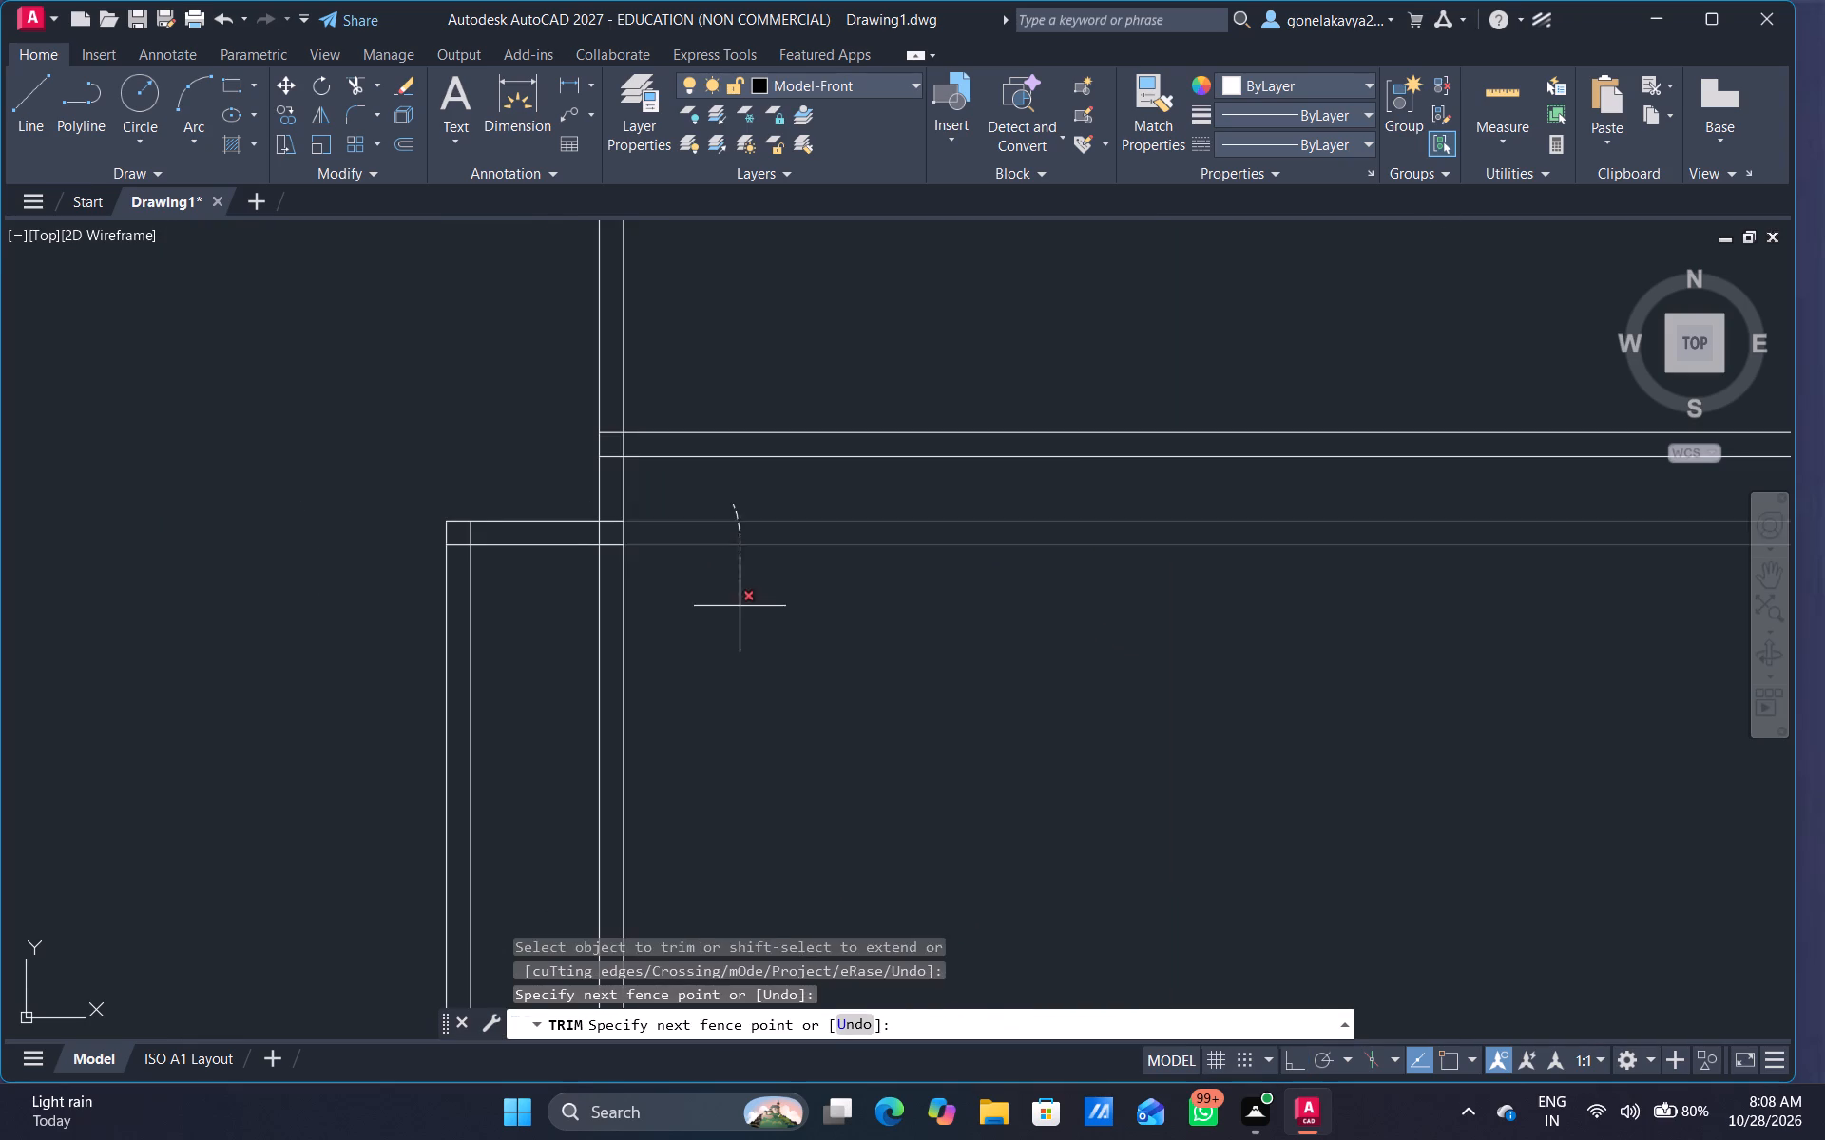
left_click_drag(740, 608, 740, 611)
Trim the overlaps where the new horizontal pair meets the original vertical partition, and that partition's lines south of the junction.
scroll(660, 499, "up", 3)
left_click_drag(351, 652, 443, 681)
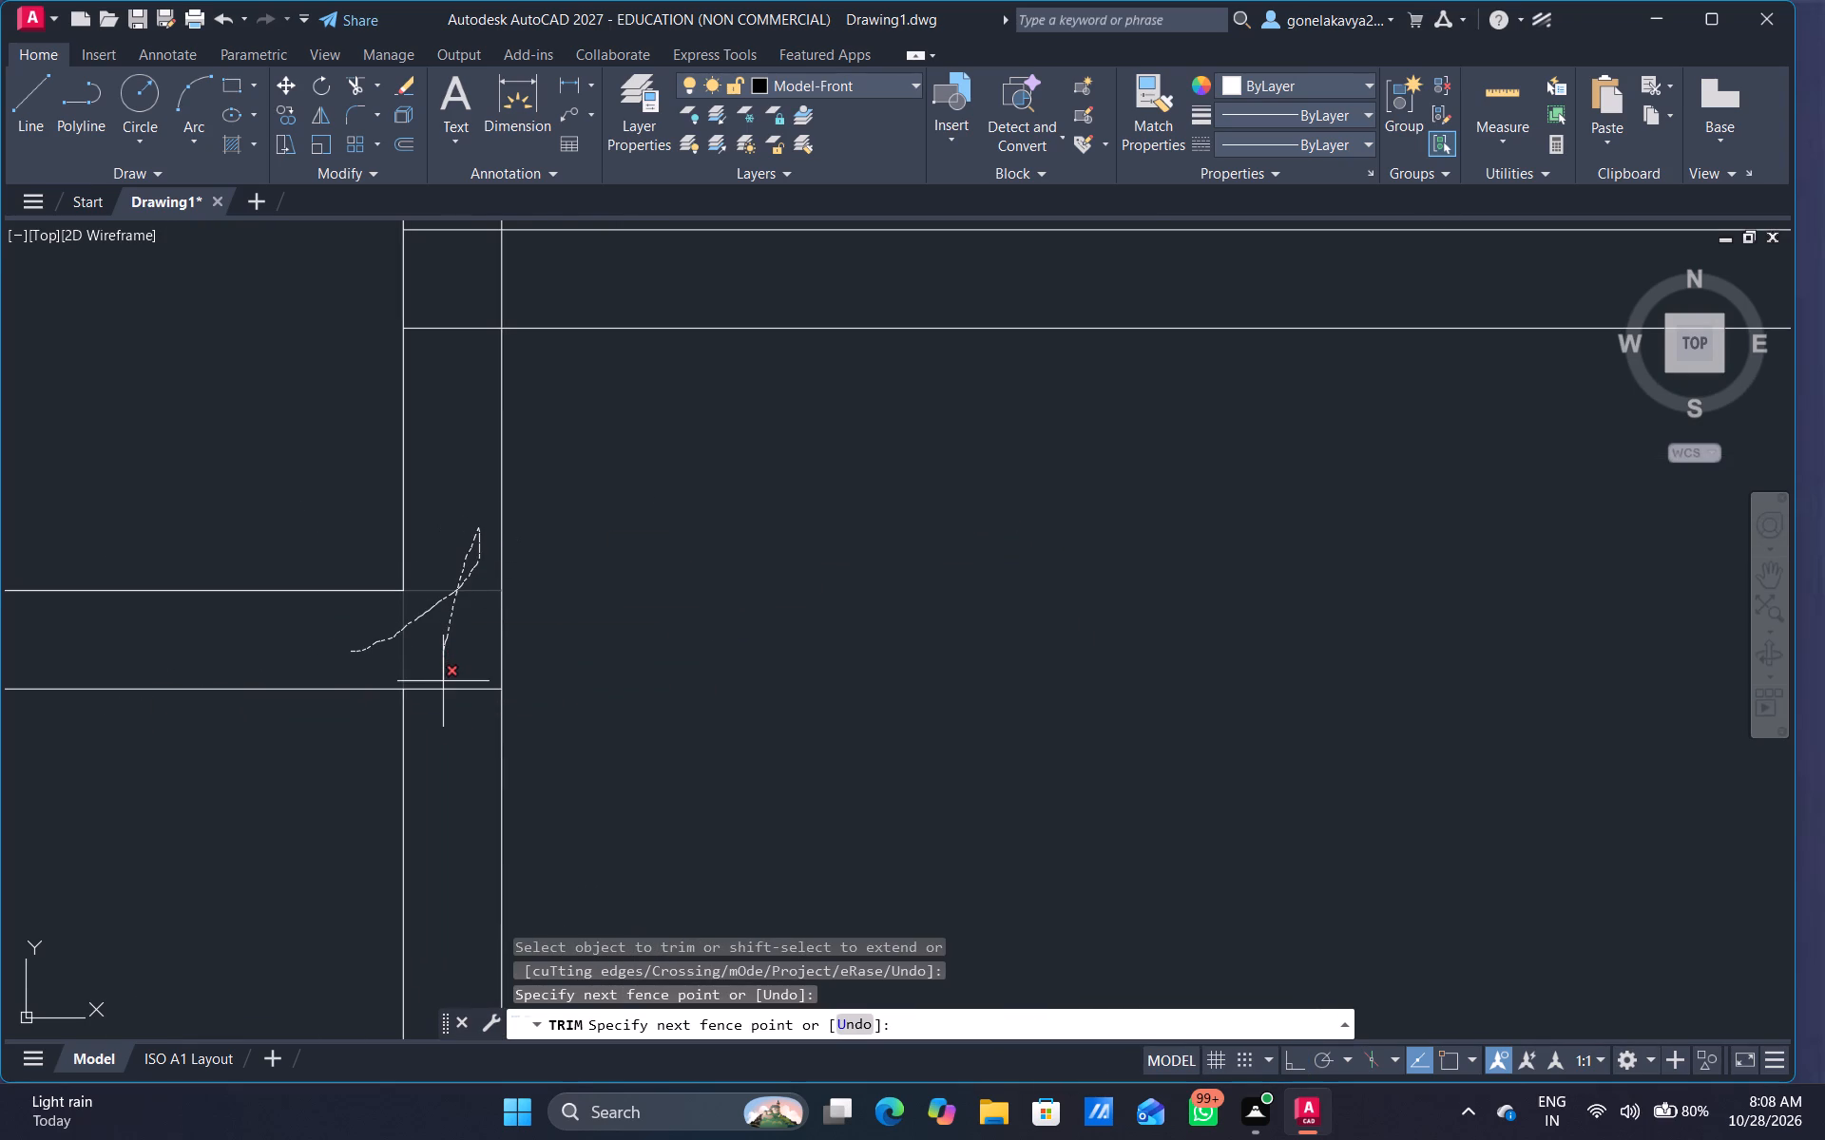
left_click_drag(443, 681, 442, 639)
scroll(444, 365, "down", 1)
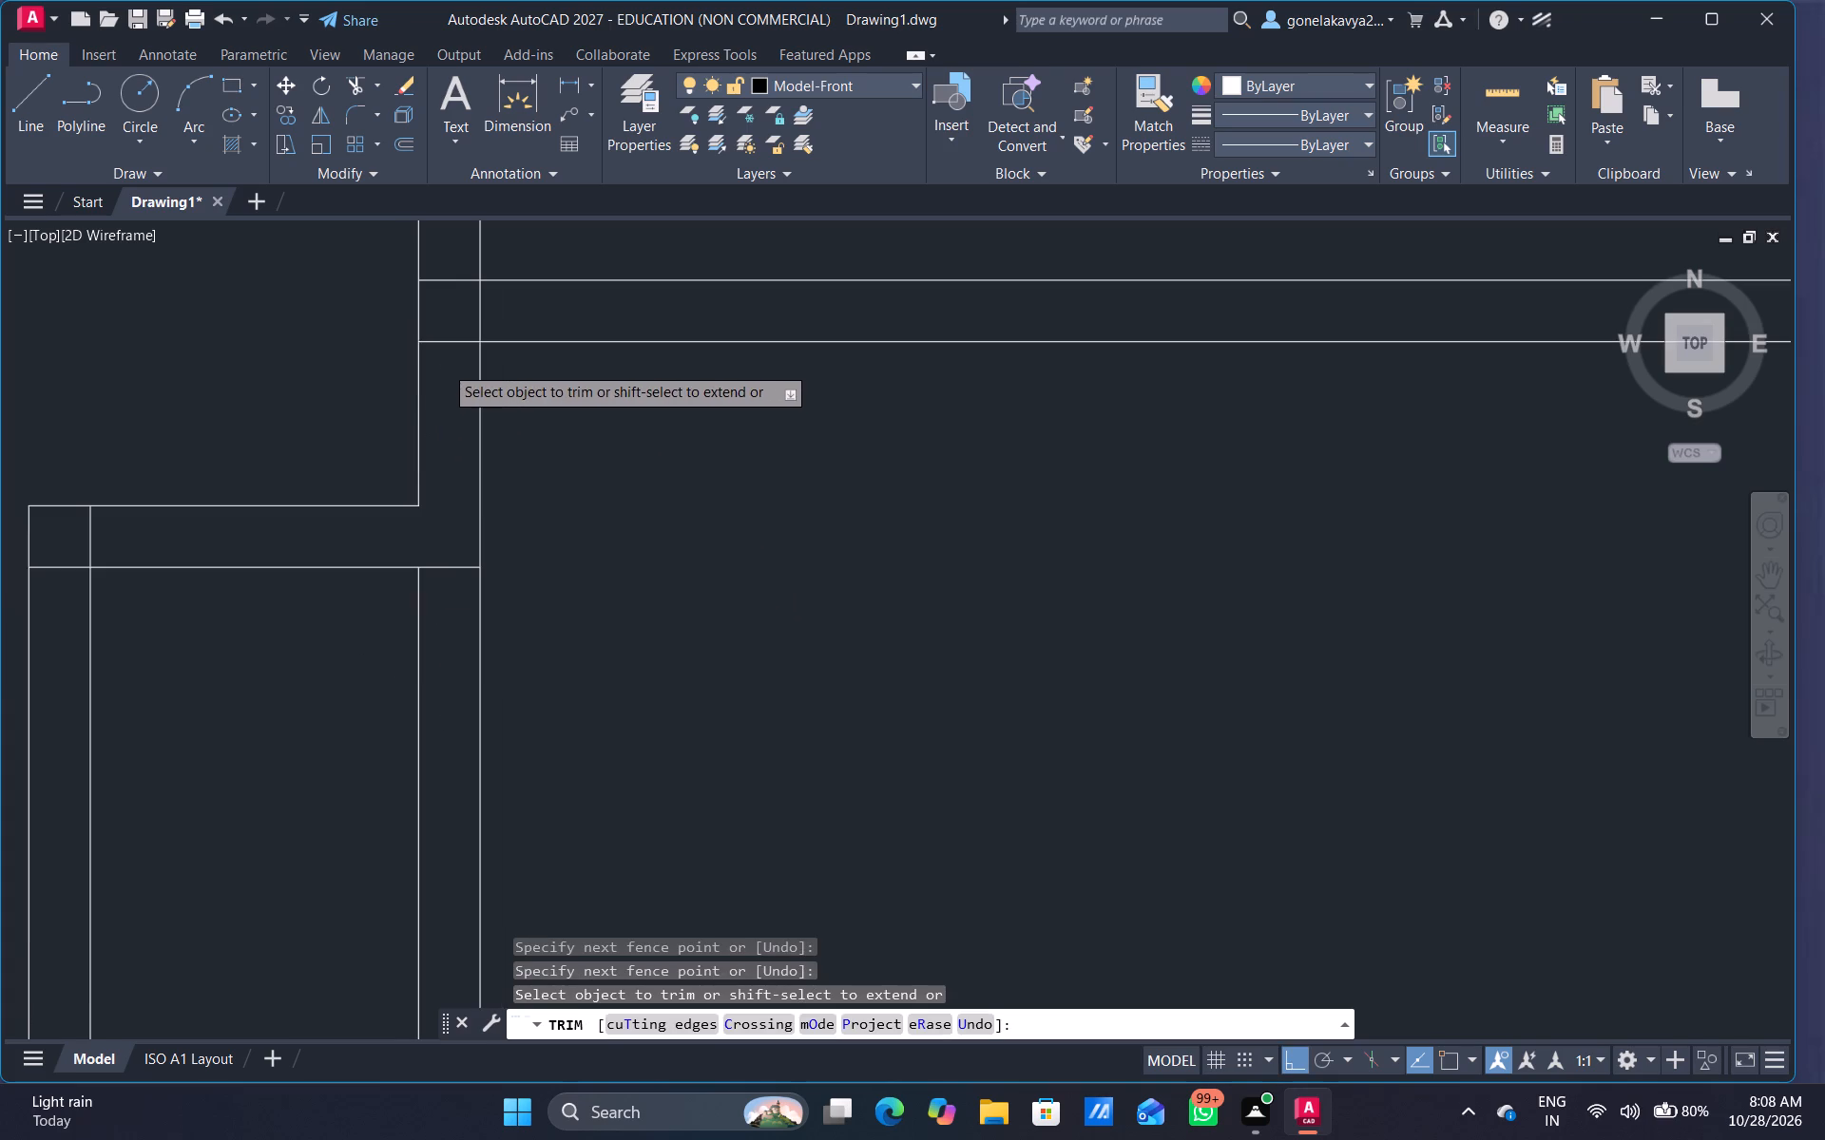
middle_click_drag(445, 365, 461, 384)
scroll(464, 363, "down", 3)
left_click_drag(514, 570, 510, 570)
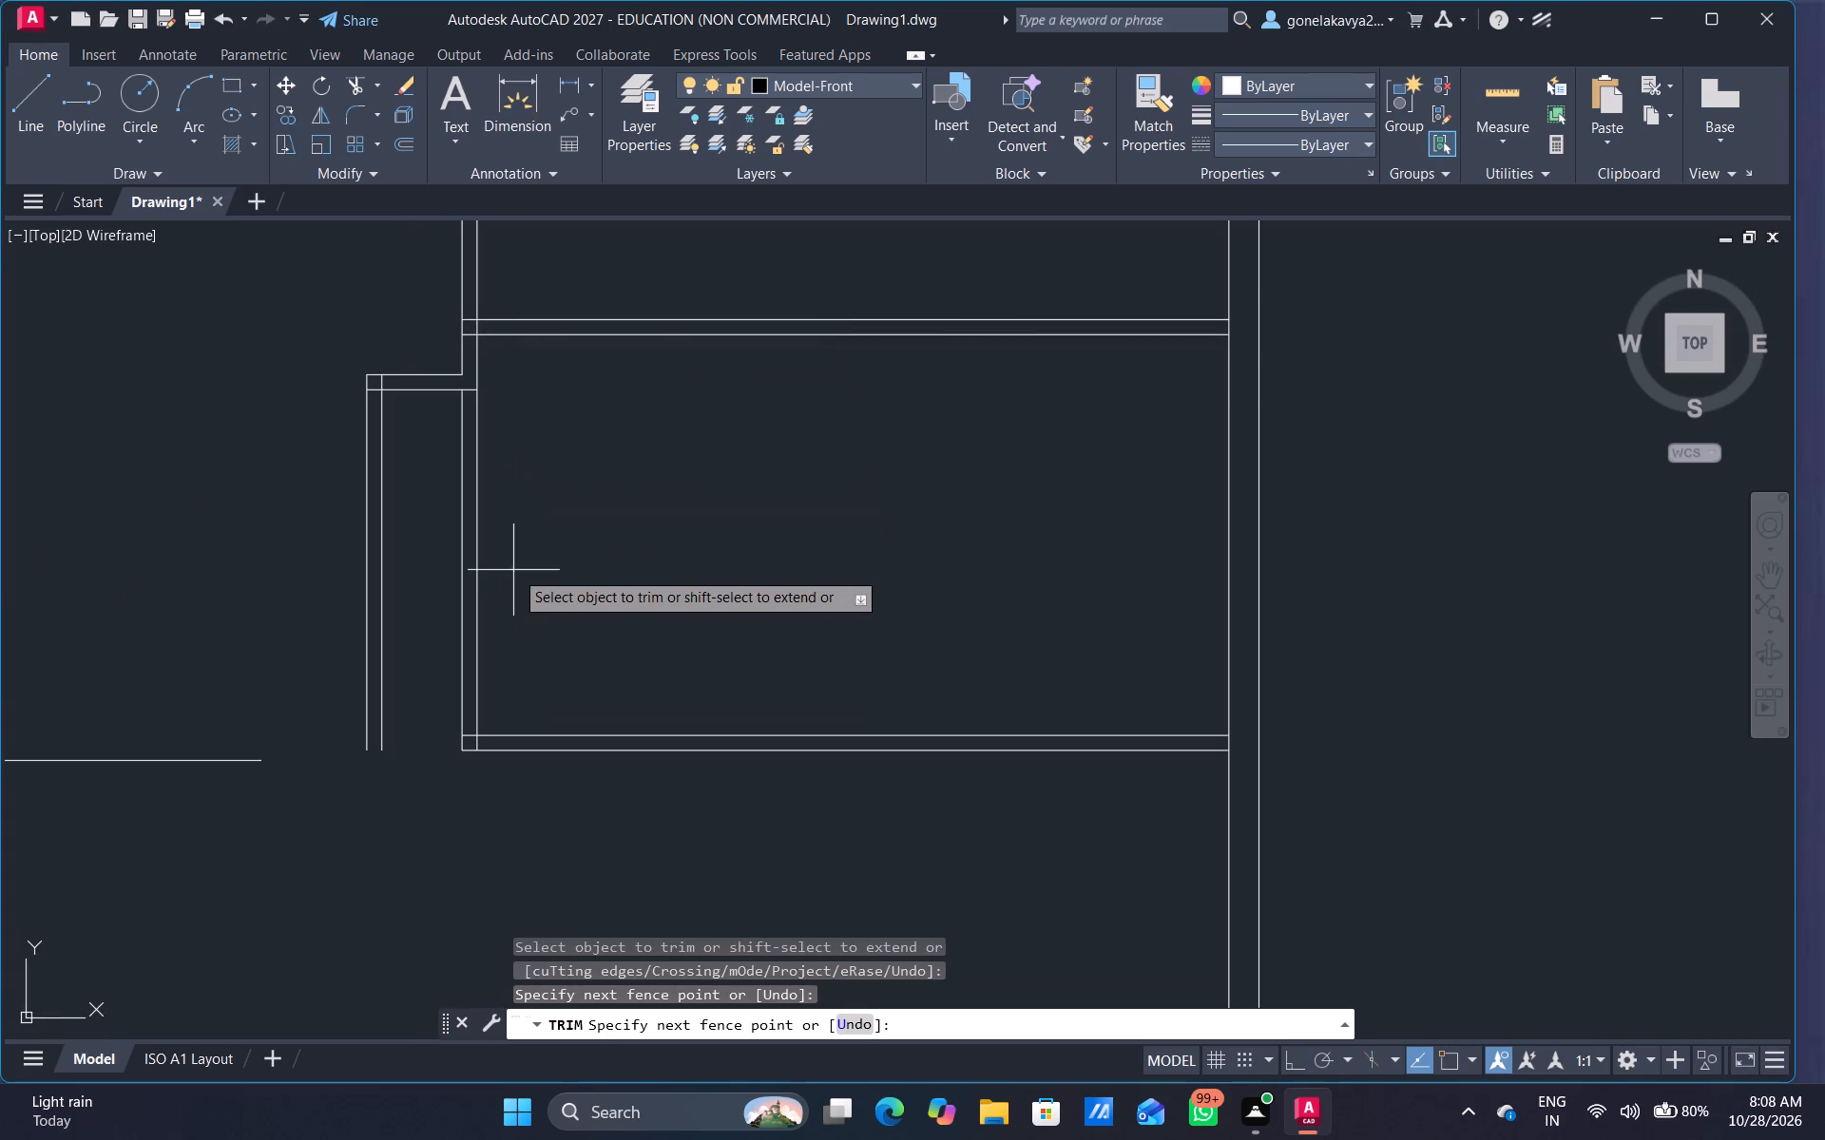
left_click_drag(510, 570, 457, 582)
Trim the overlapping lines at the east rooms' horizontal partition junction and at the northwest corner of the new wall jog.
scroll(444, 332, "up", 4)
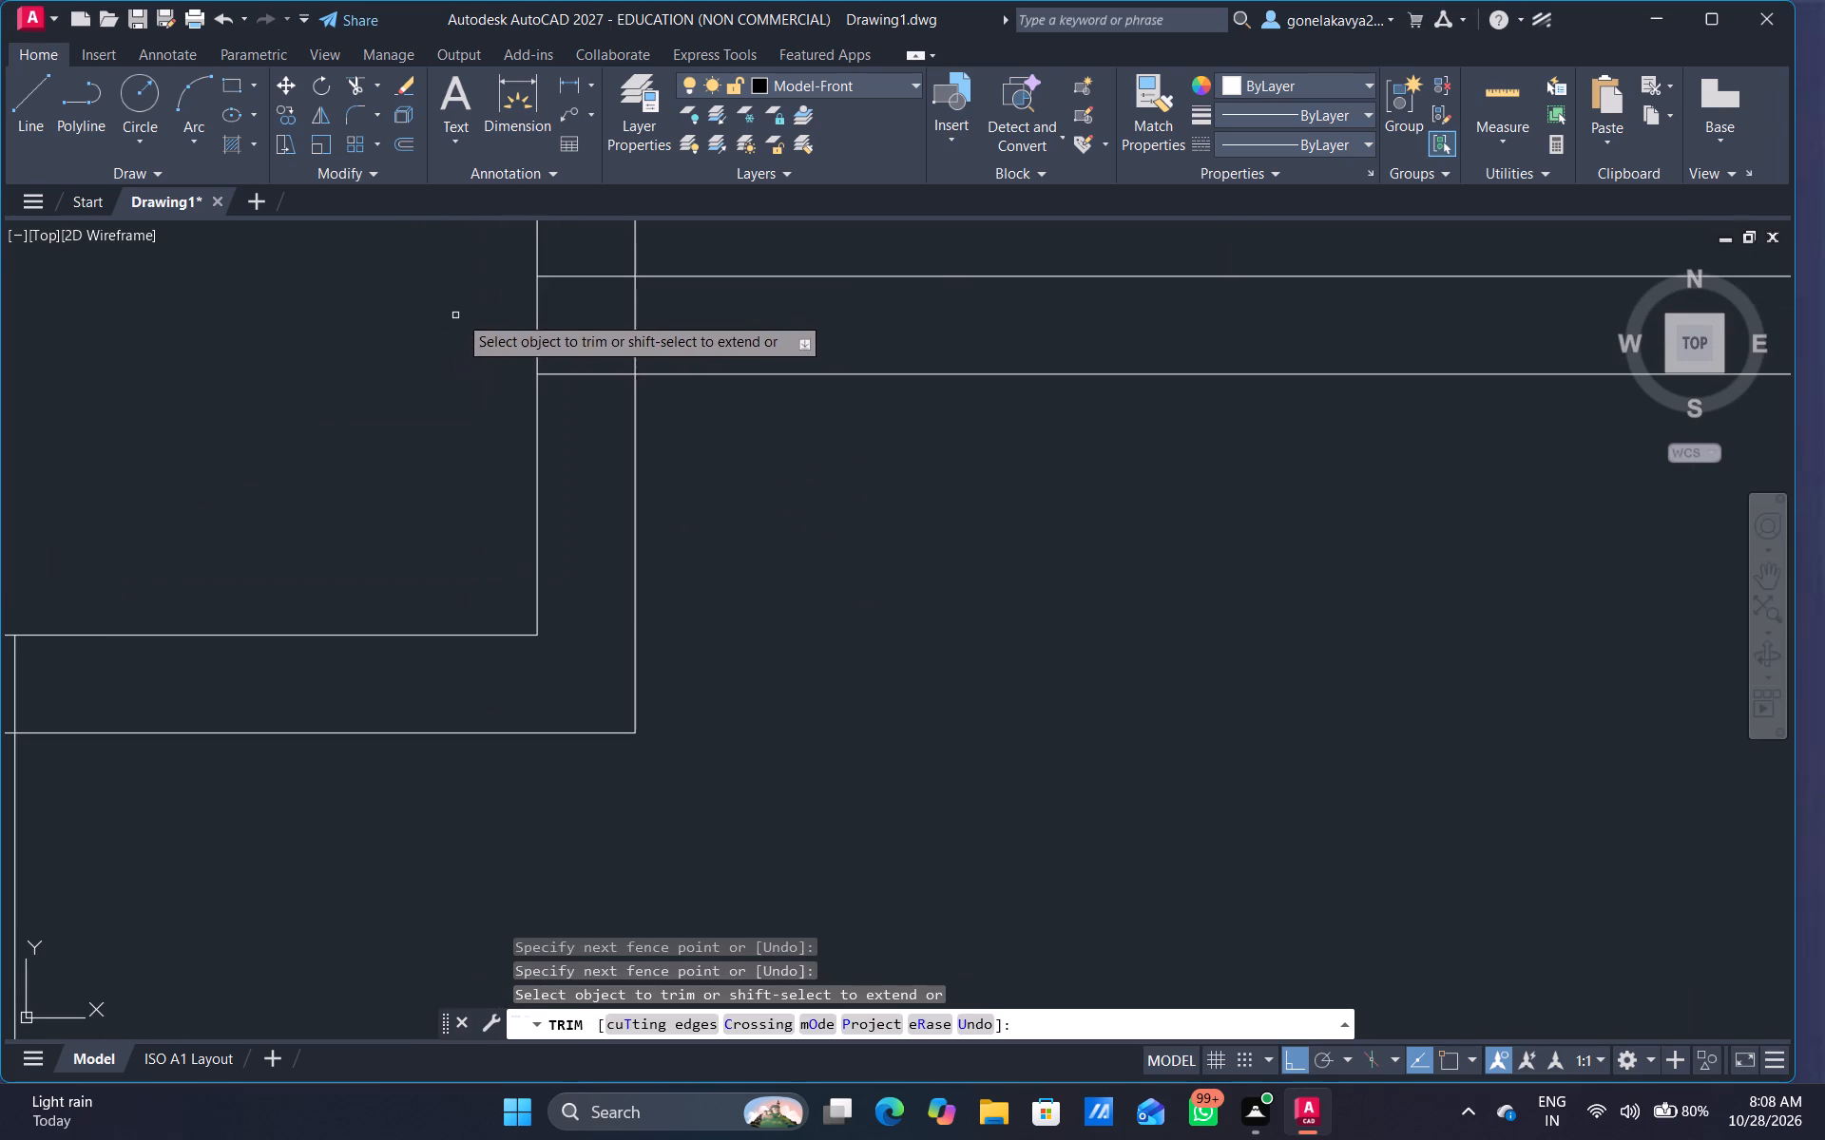
left_click_drag(584, 261, 586, 289)
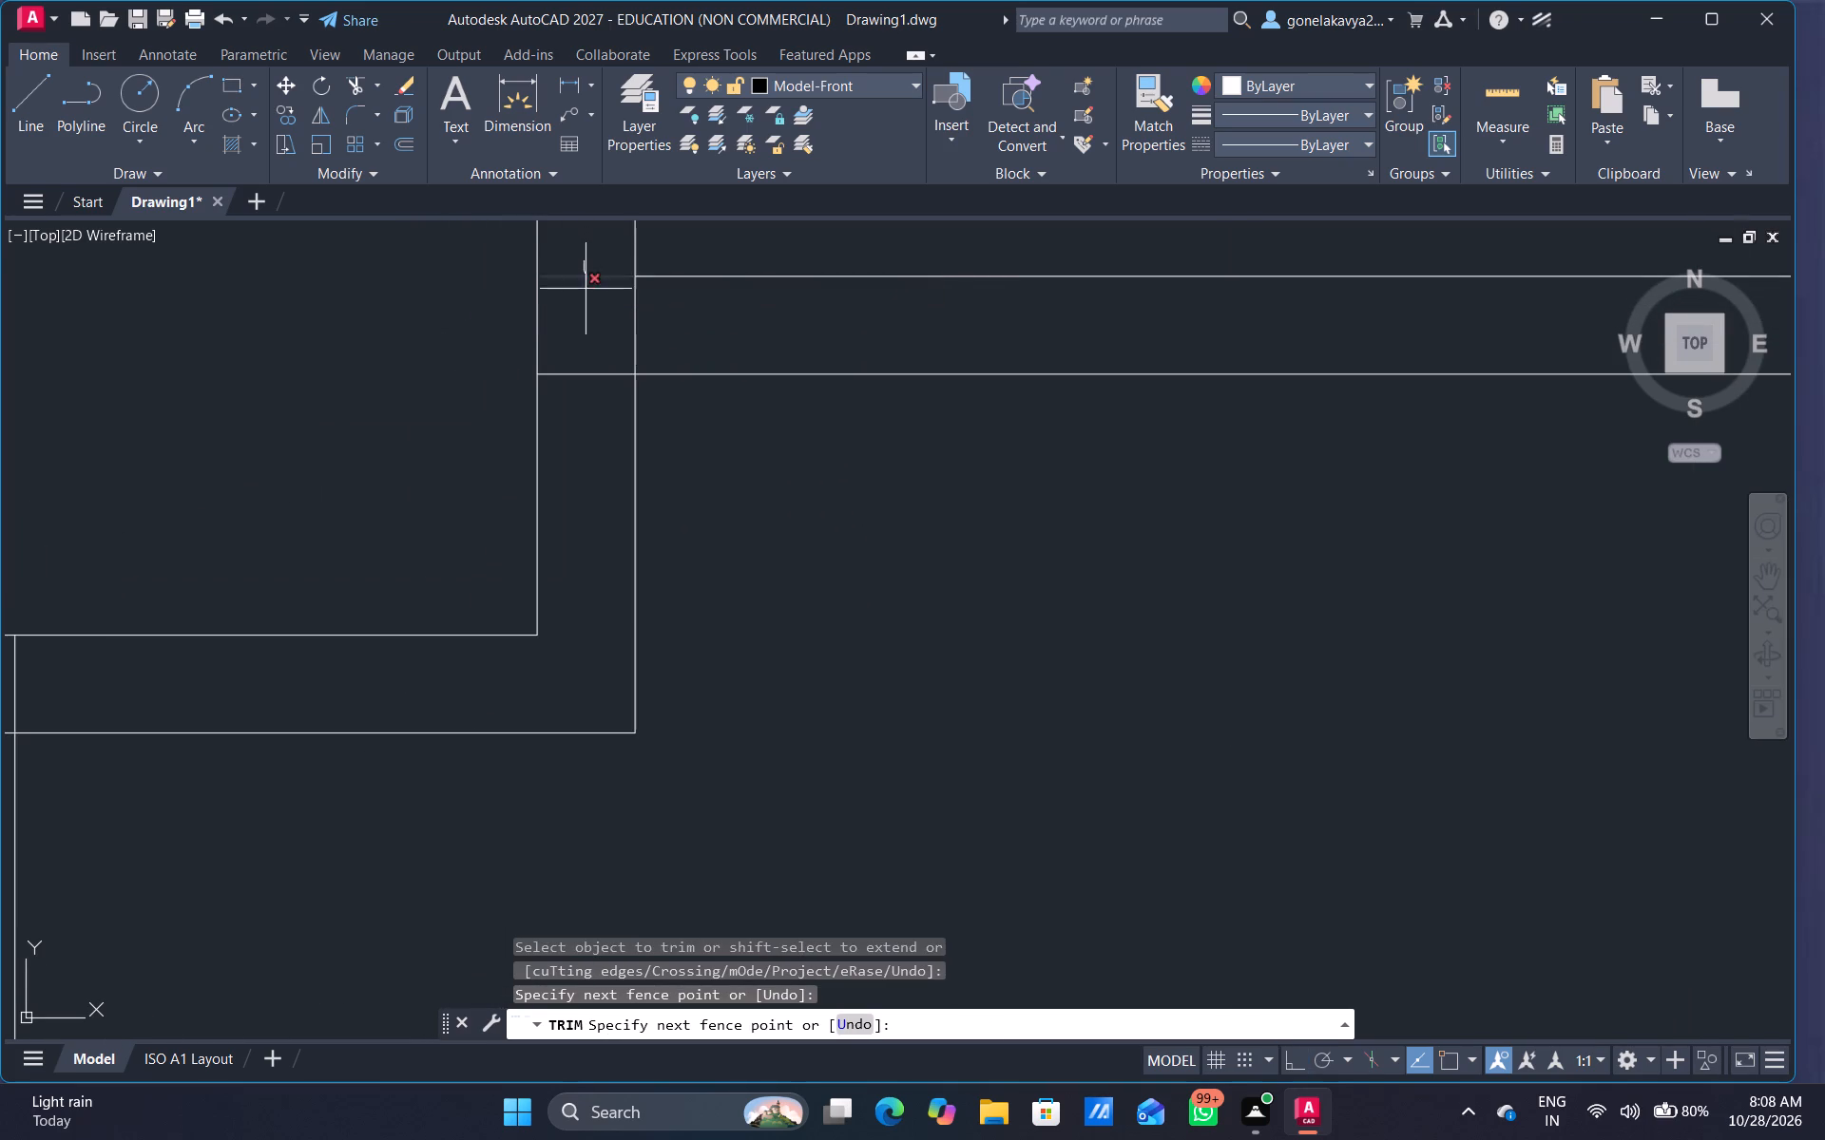
left_click_drag(586, 289, 567, 430)
left_click_drag(583, 349, 687, 328)
scroll(692, 399, "down", 4)
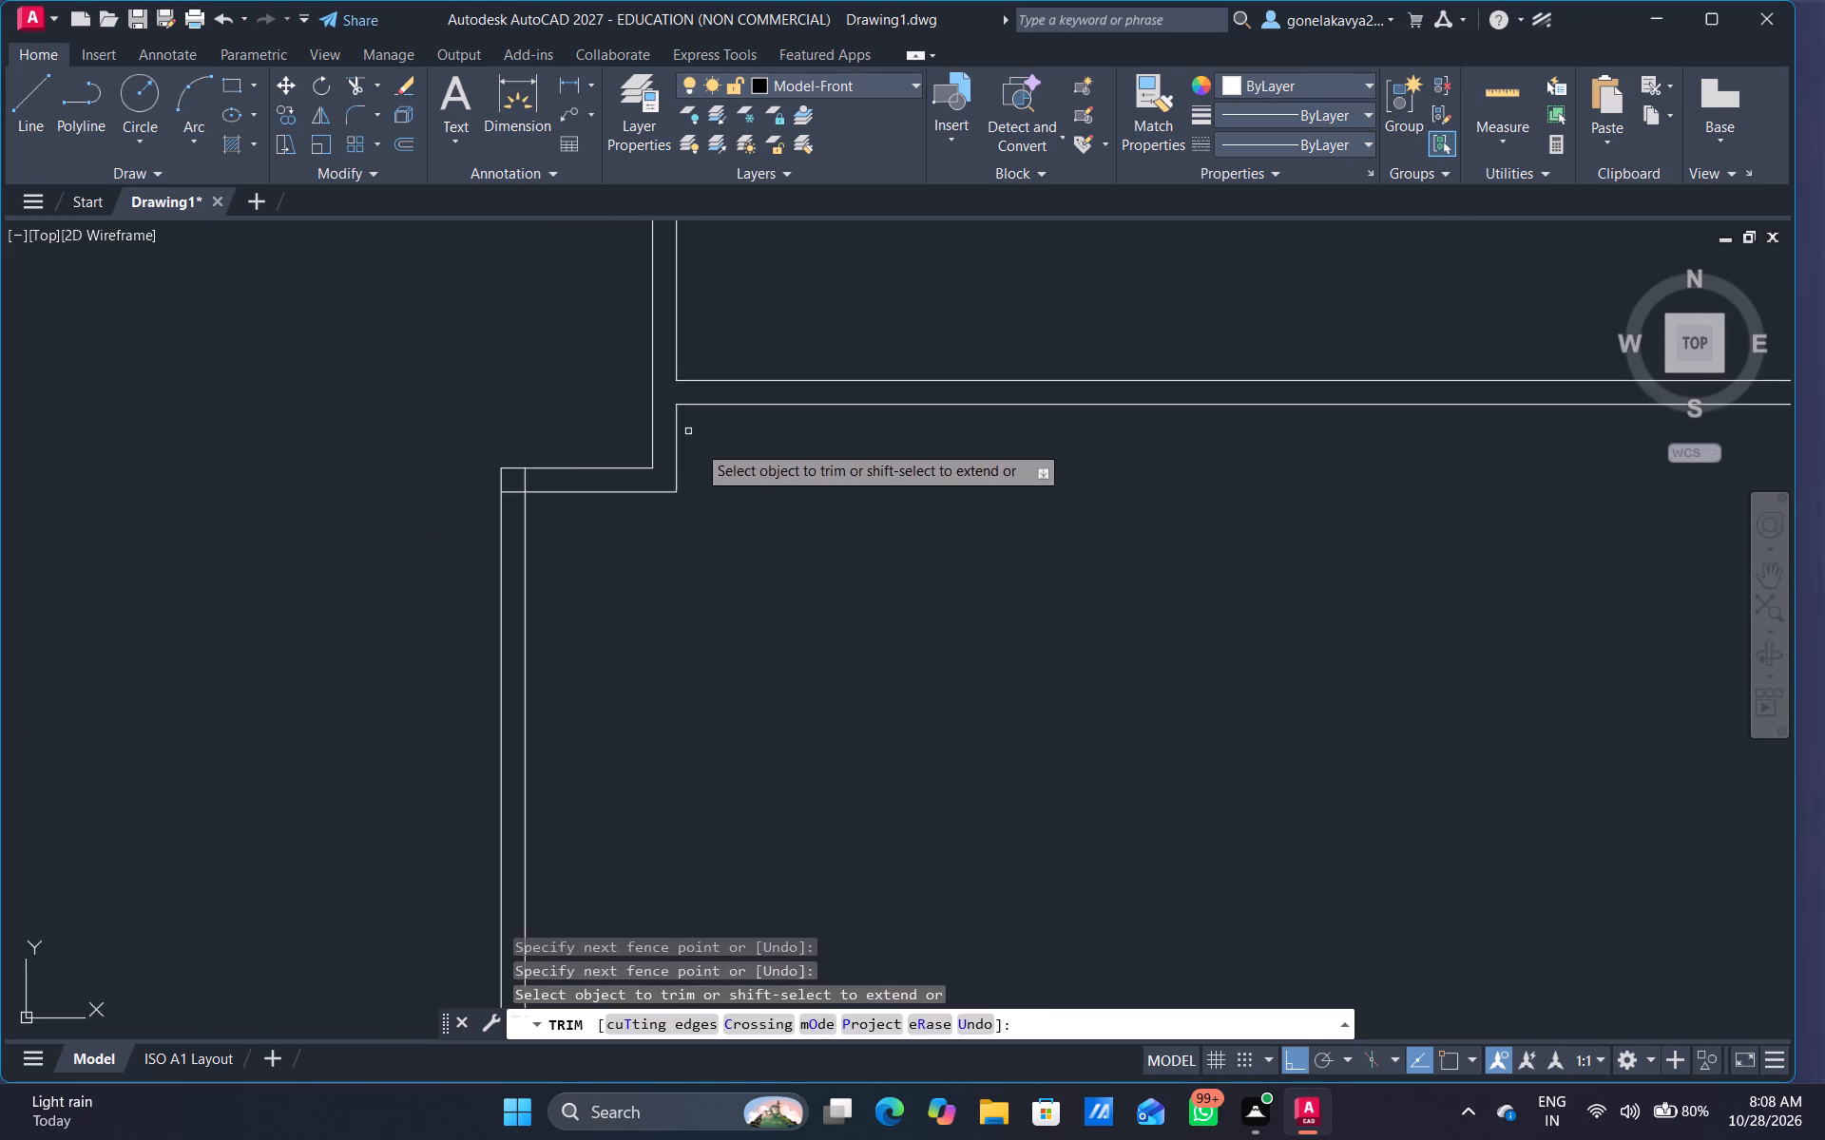
scroll(605, 472, "up", 4)
left_click_drag(547, 437, 441, 556)
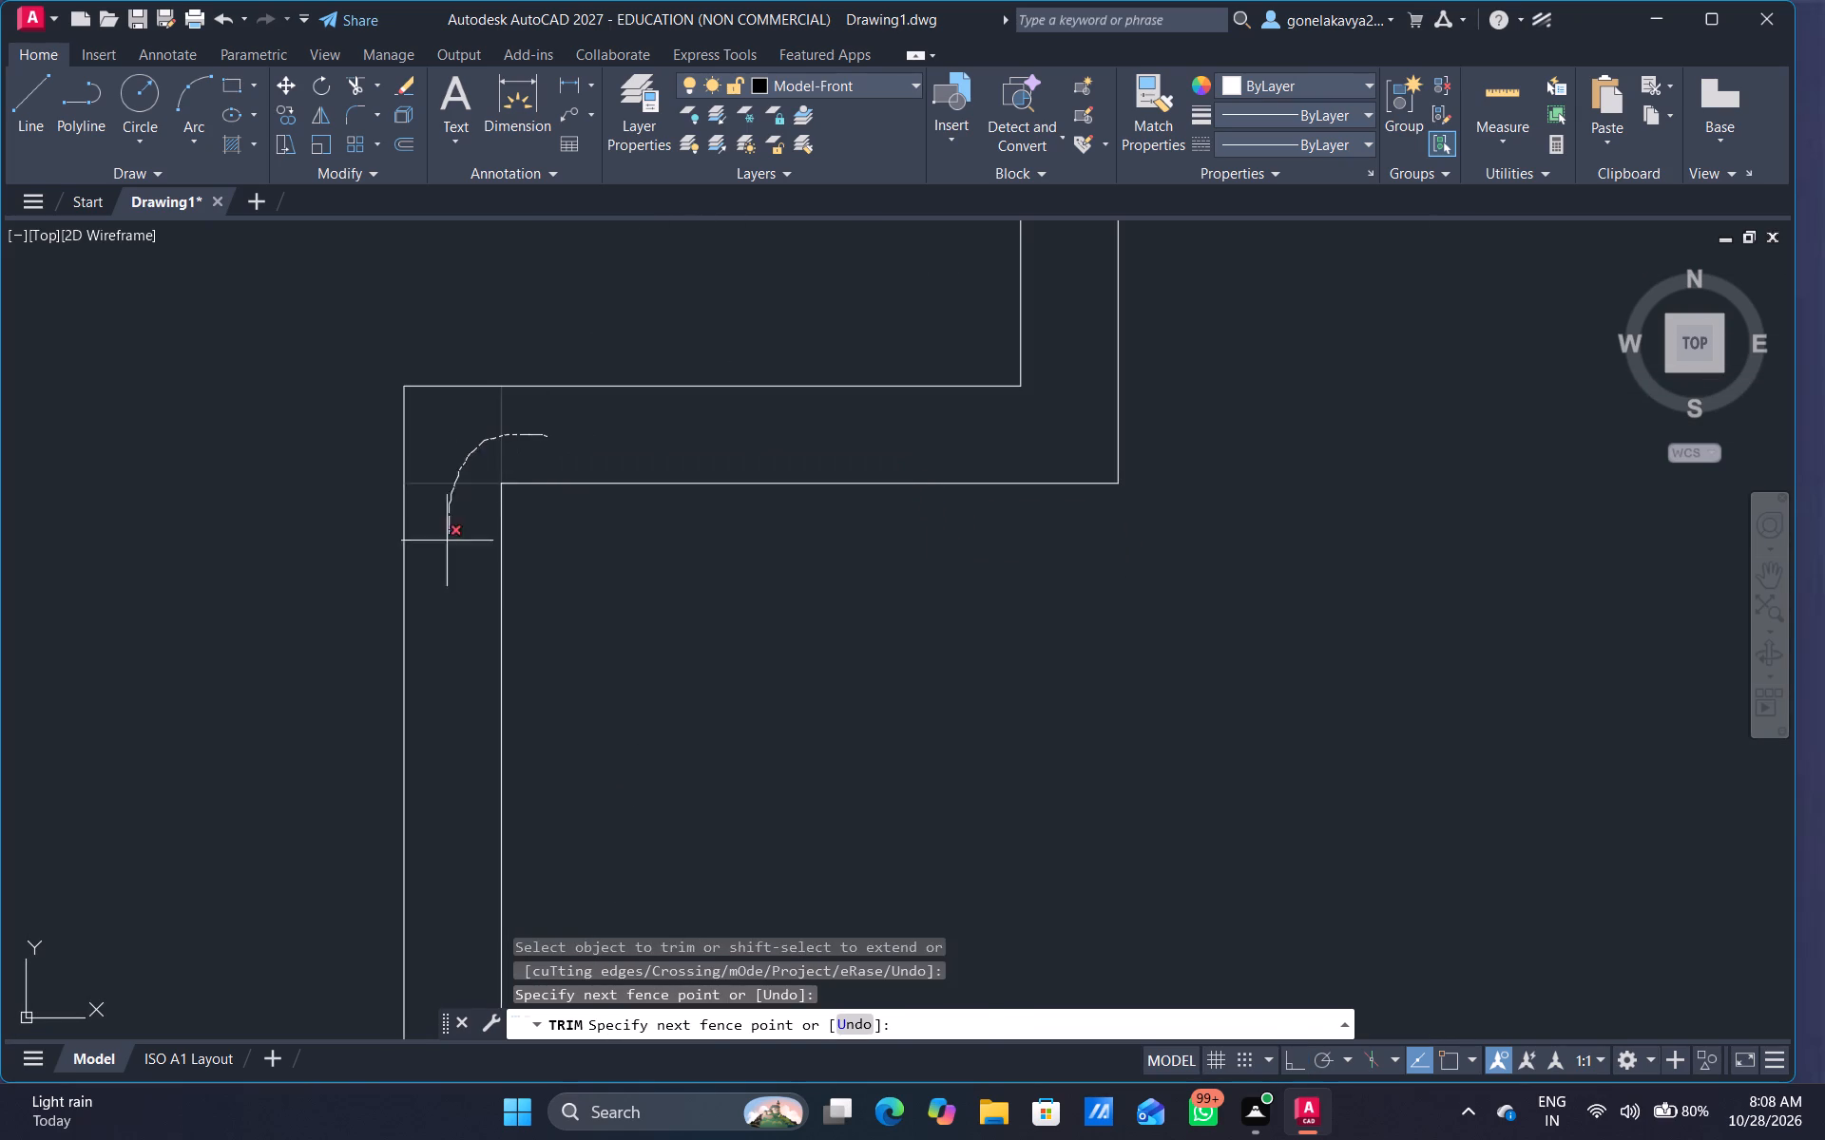
left_click_drag(441, 556, 440, 560)
Extend the southernmost east partition's north line west to the jogged wall's west line, and its south line to the west outer wall.
scroll(641, 579, "down", 4)
middle_click_drag(752, 679, 759, 744)
scroll(759, 732, "down", 1)
middle_click_drag(760, 755, 761, 754)
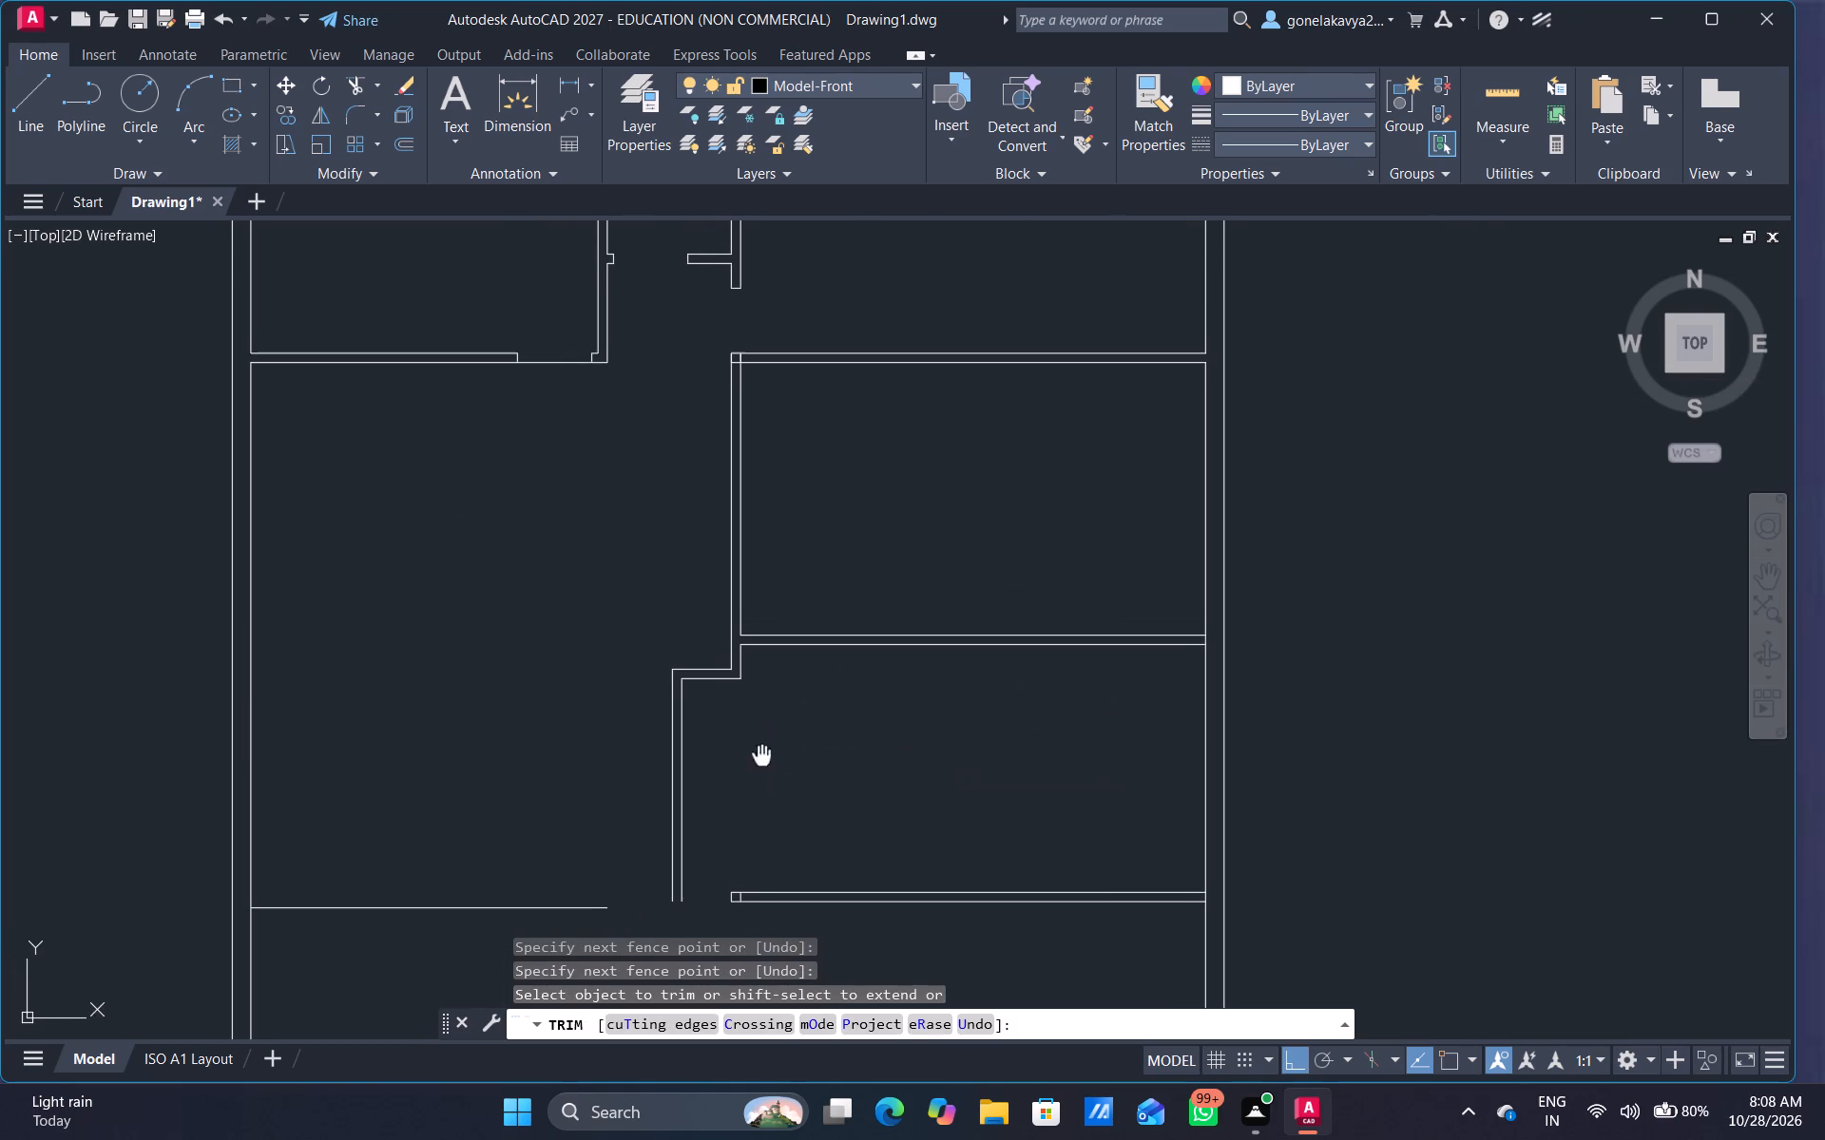
middle_click_drag(761, 754, 736, 555)
scroll(736, 555, "down", 1)
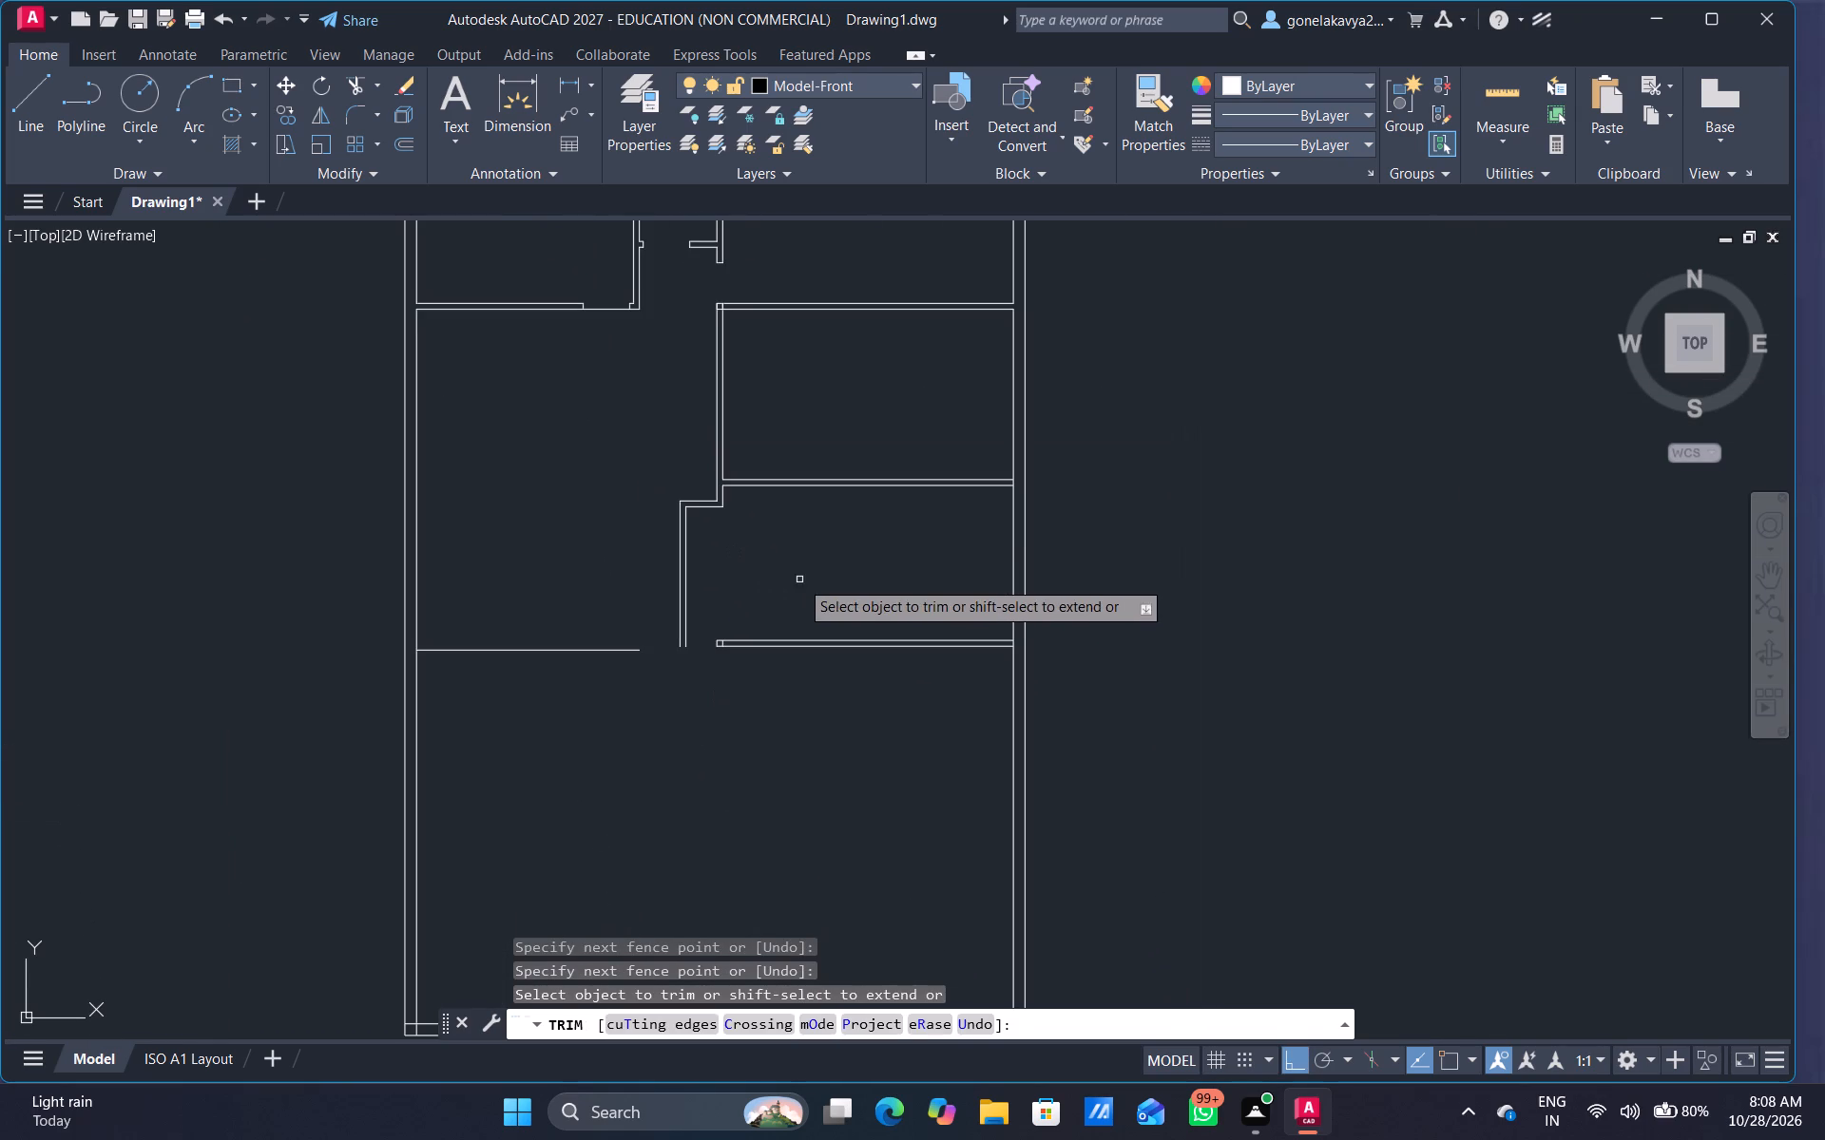
scroll(749, 587, "up", 3)
scroll(746, 587, "down", 1)
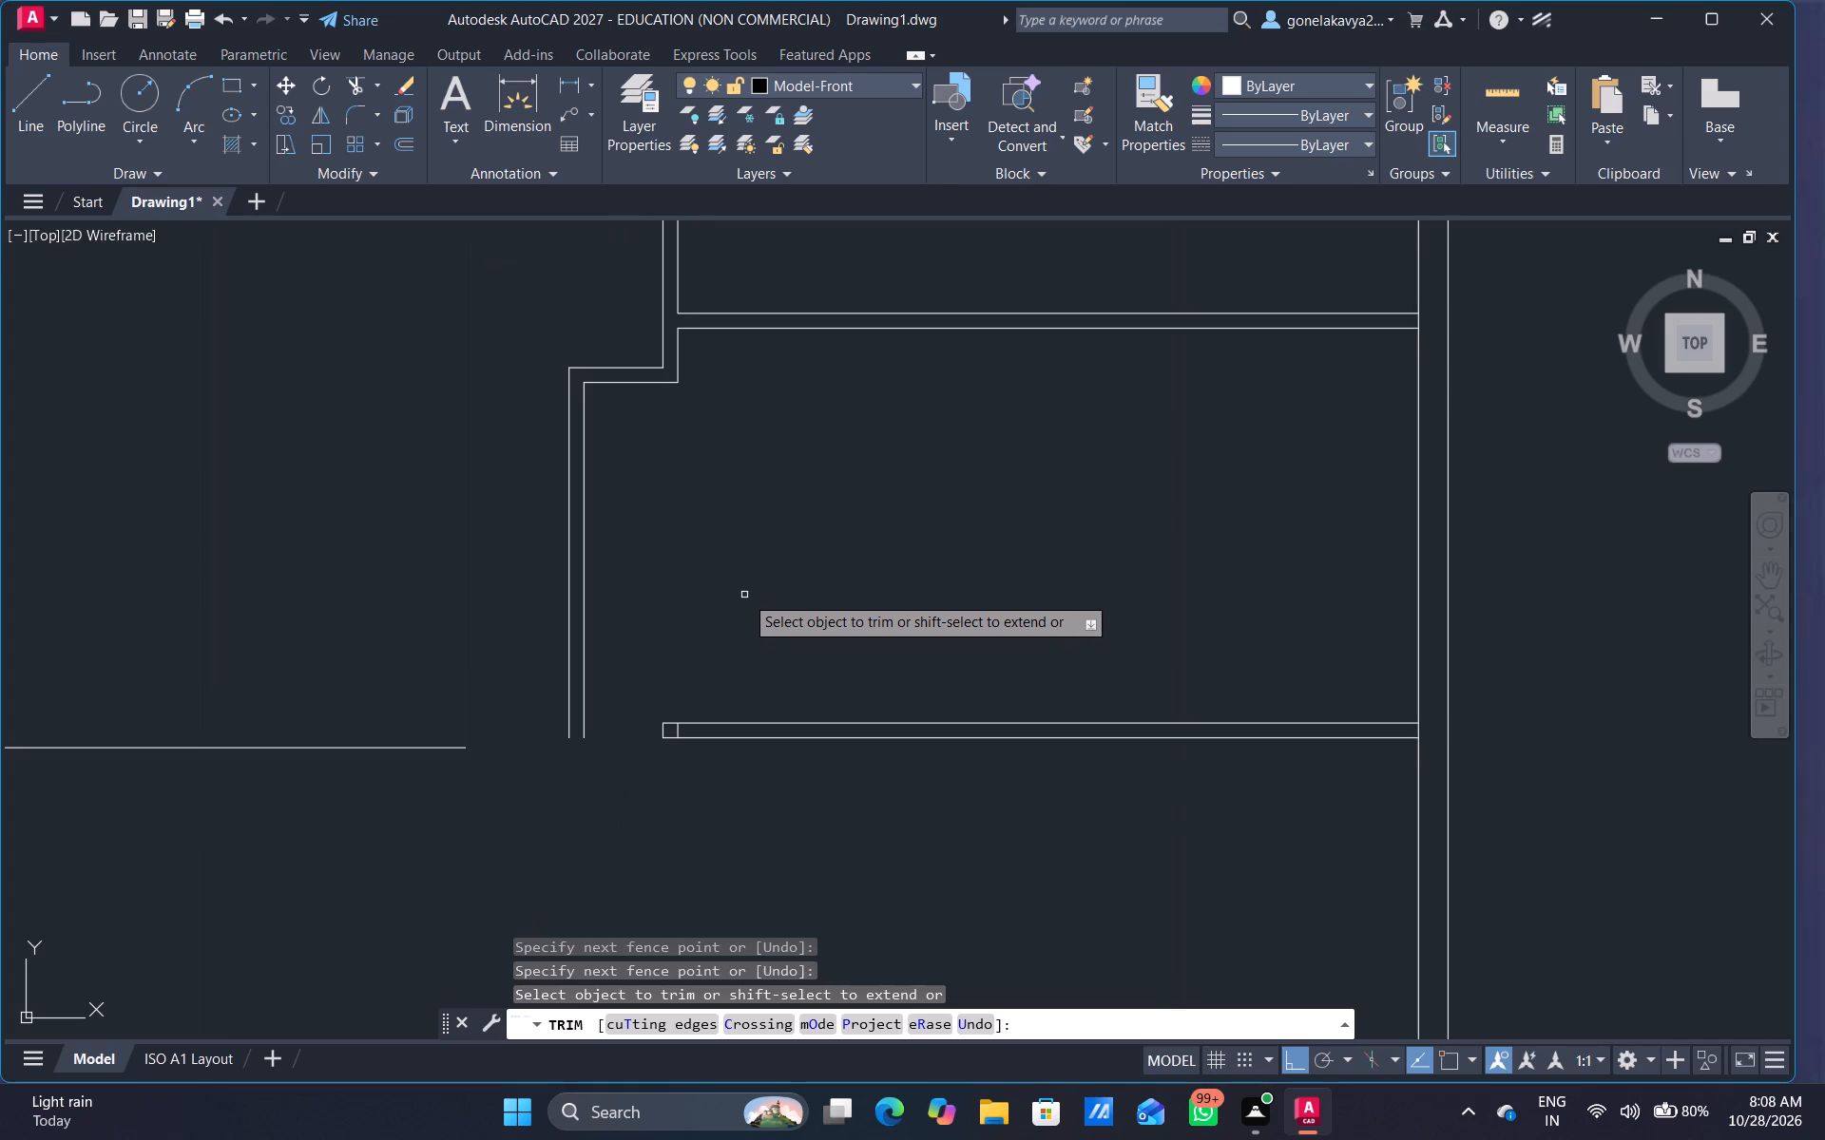
scroll(733, 771, "down", 1)
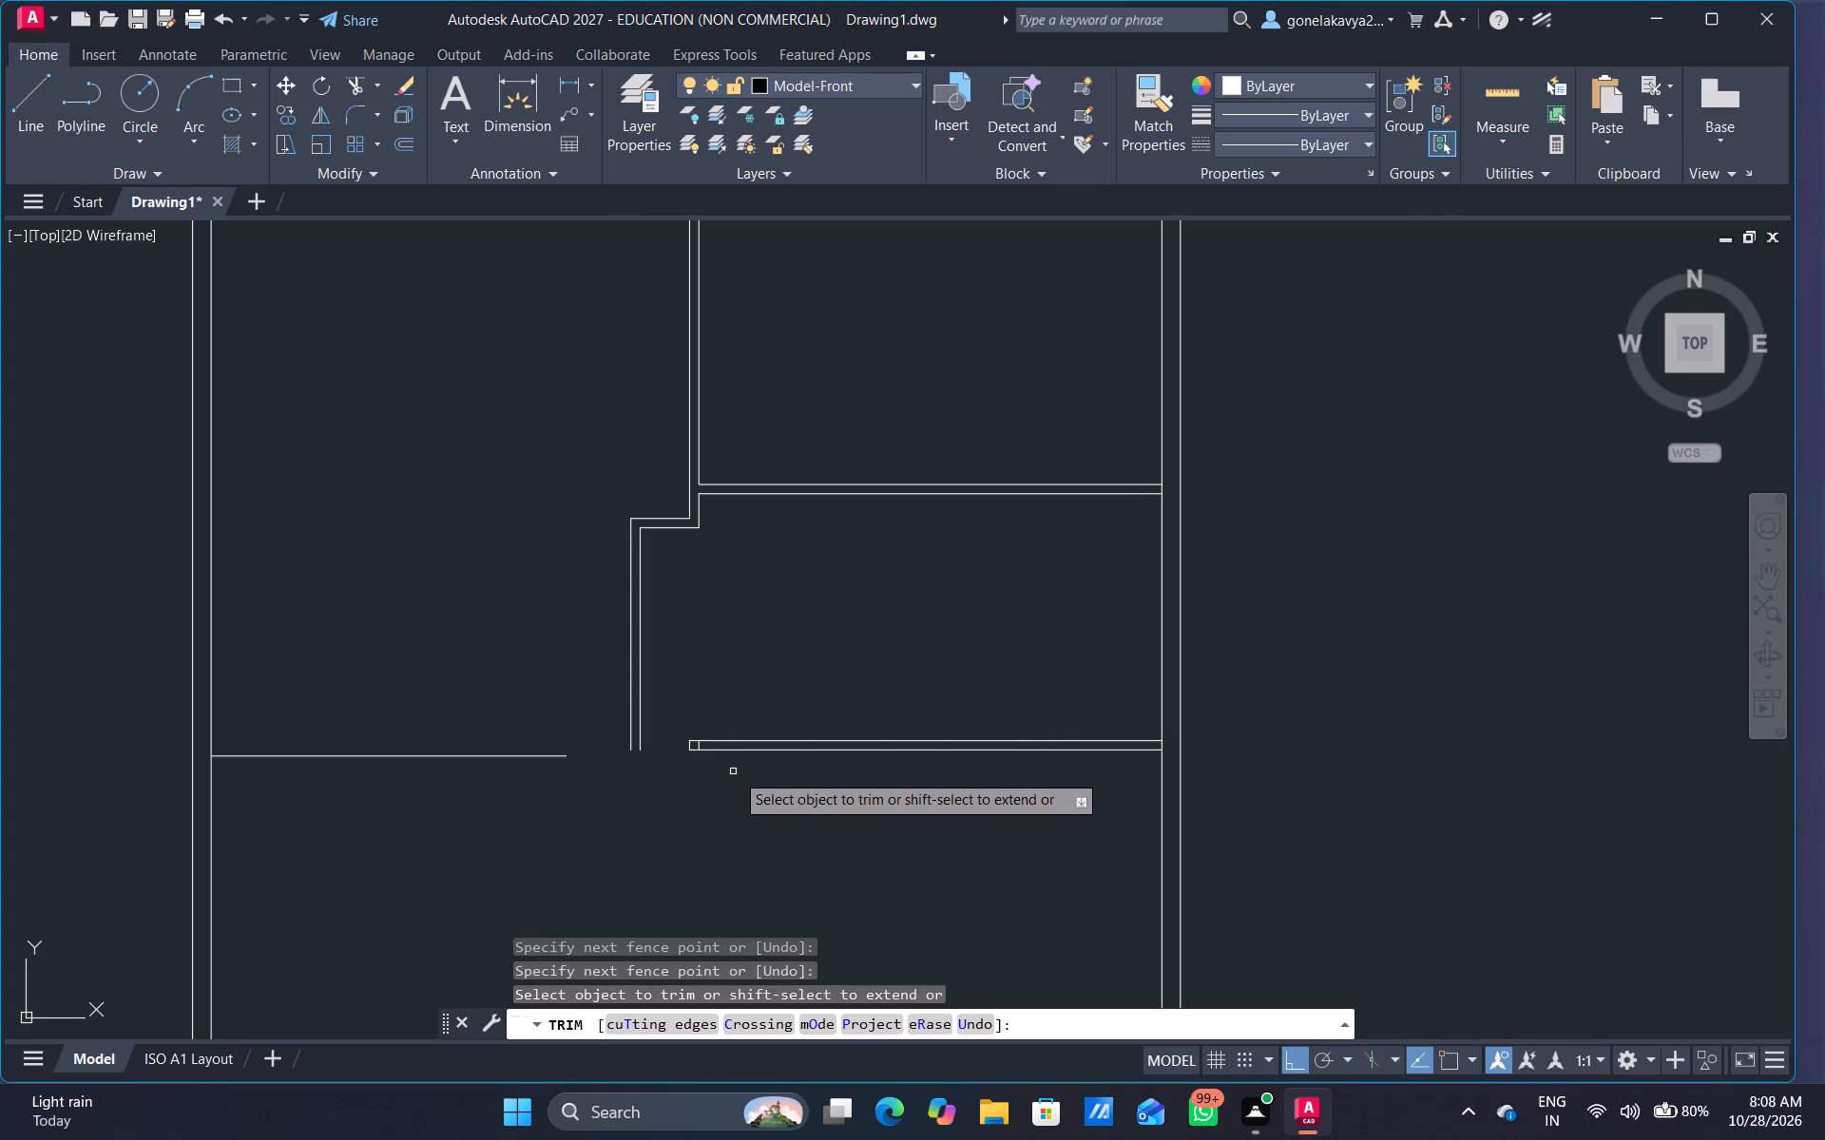
middle_click_drag(765, 808, 683, 570)
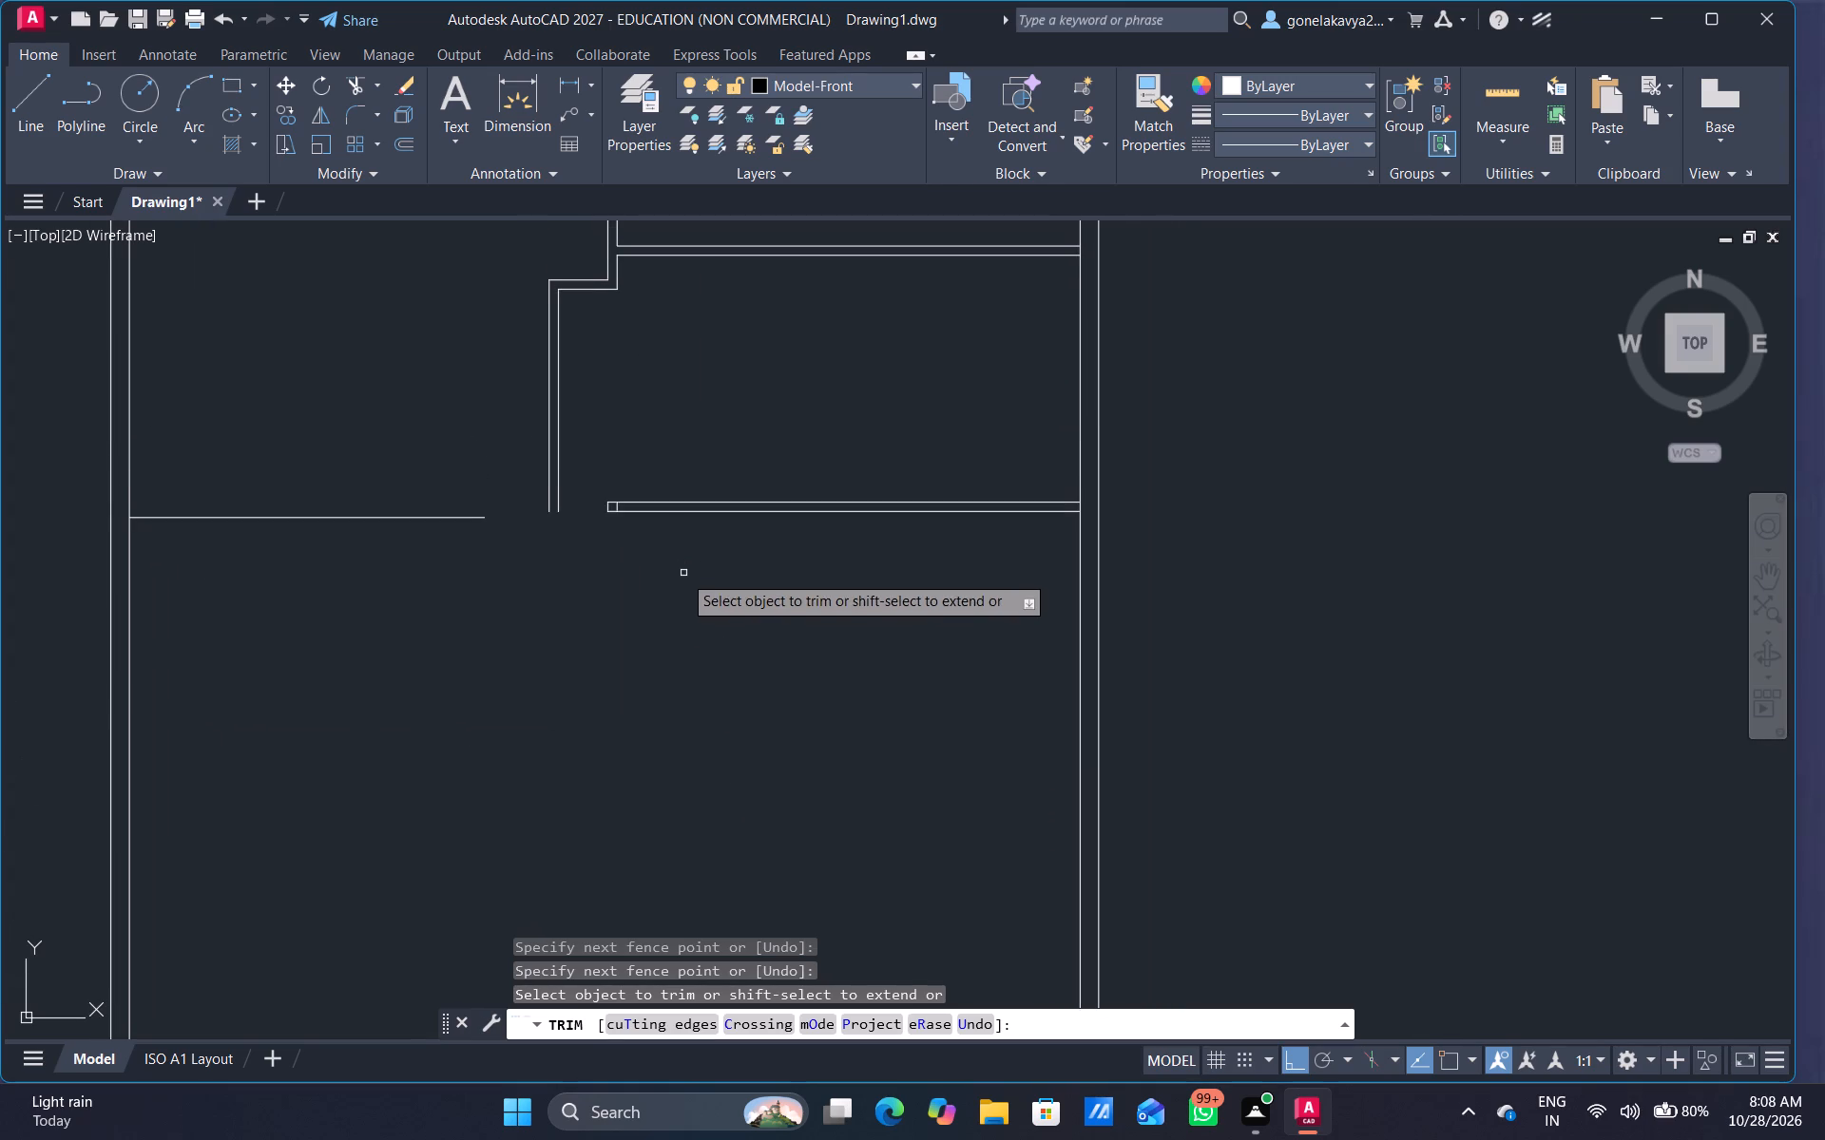
key("Escape")
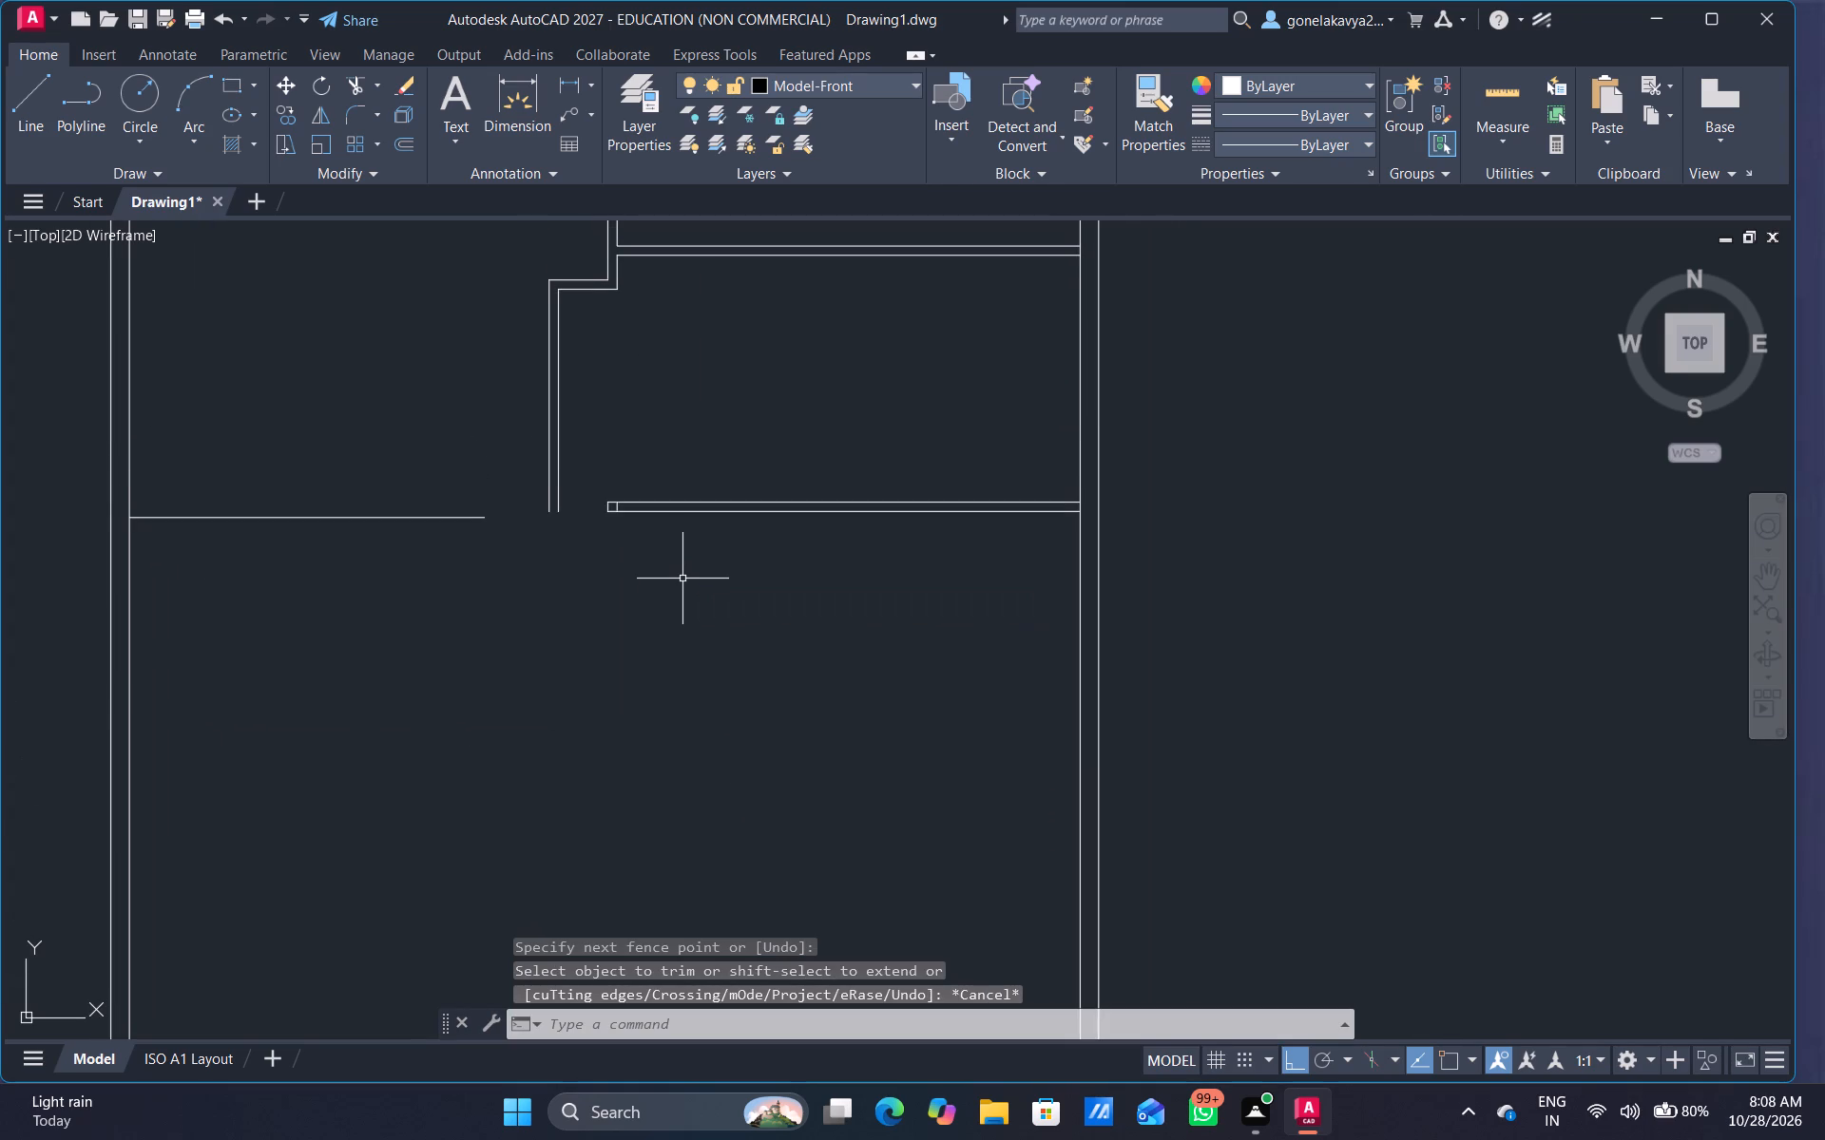
key("Escape")
key("e")
type("x")
key("space")
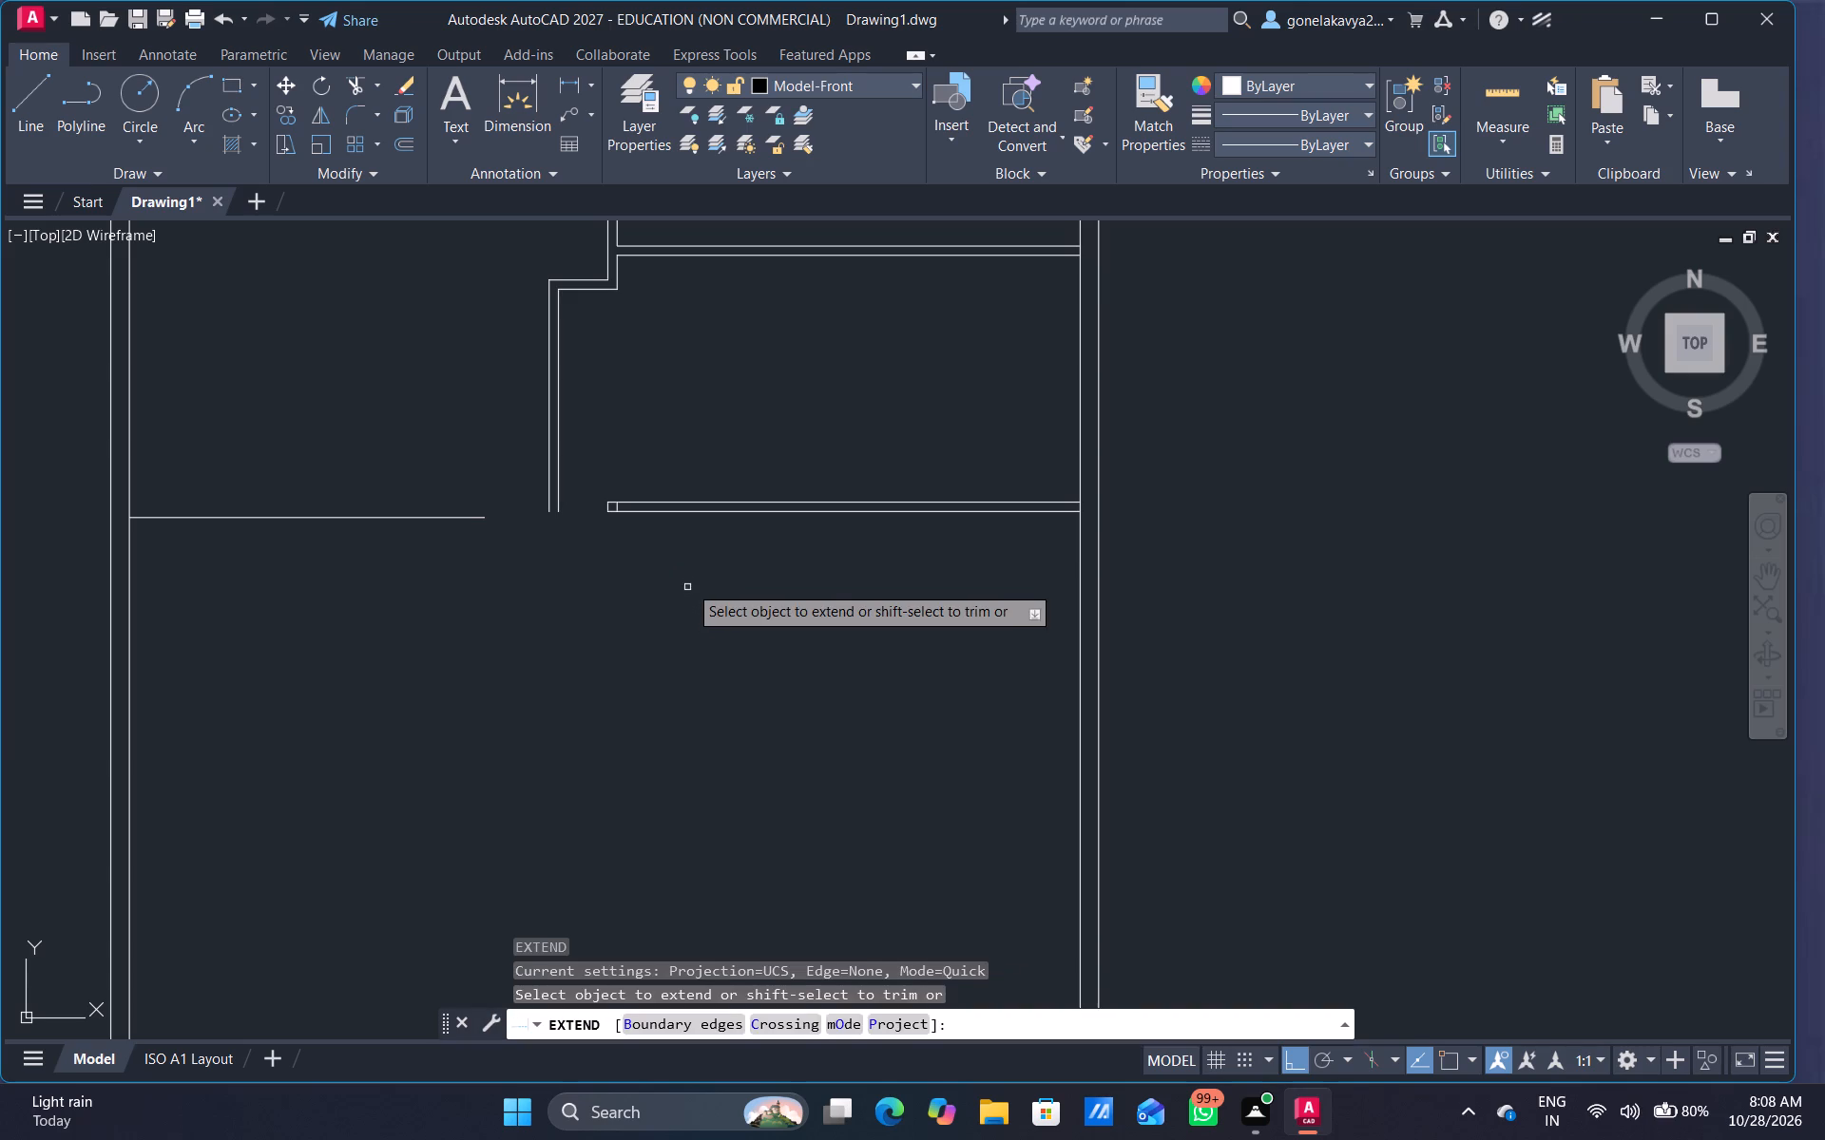
left_click(719, 507)
left_click_drag(694, 514, 684, 566)
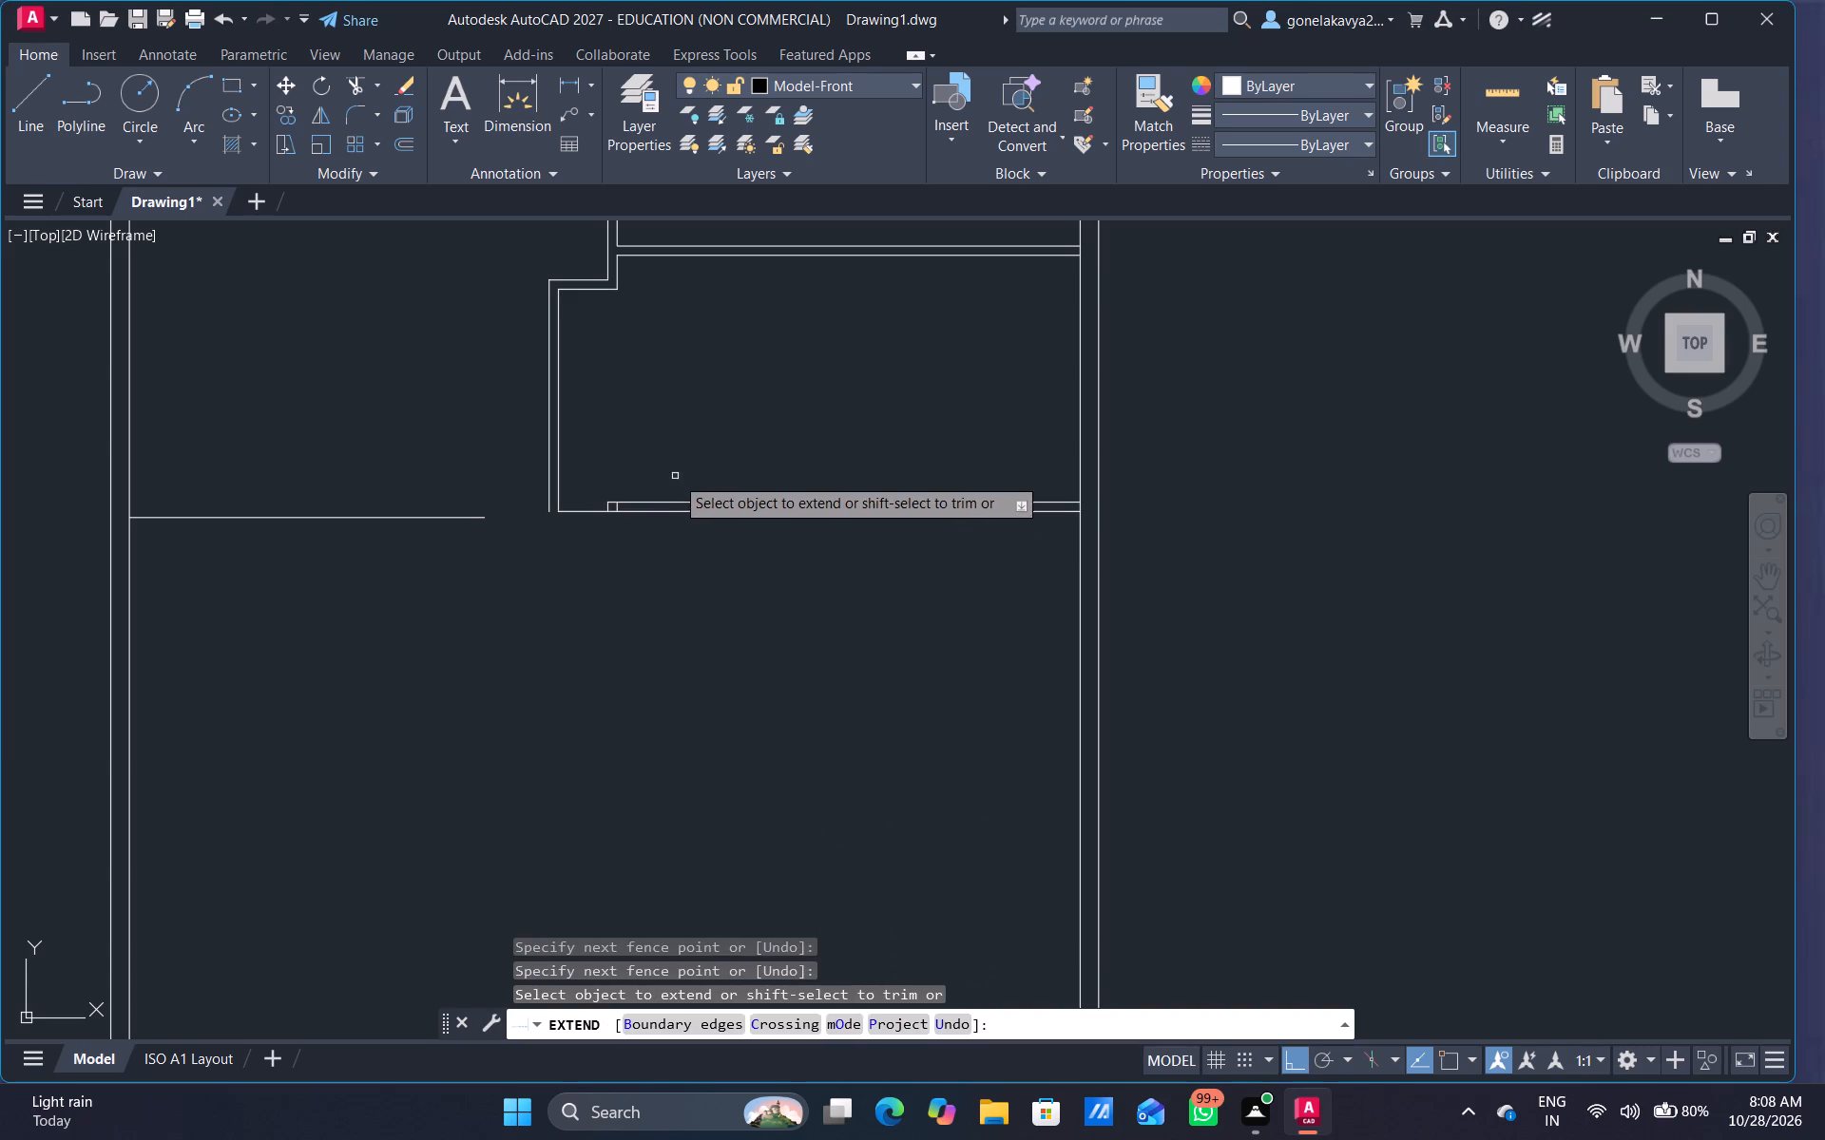
left_click_drag(675, 465, 705, 628)
left_click_drag(624, 432, 644, 654)
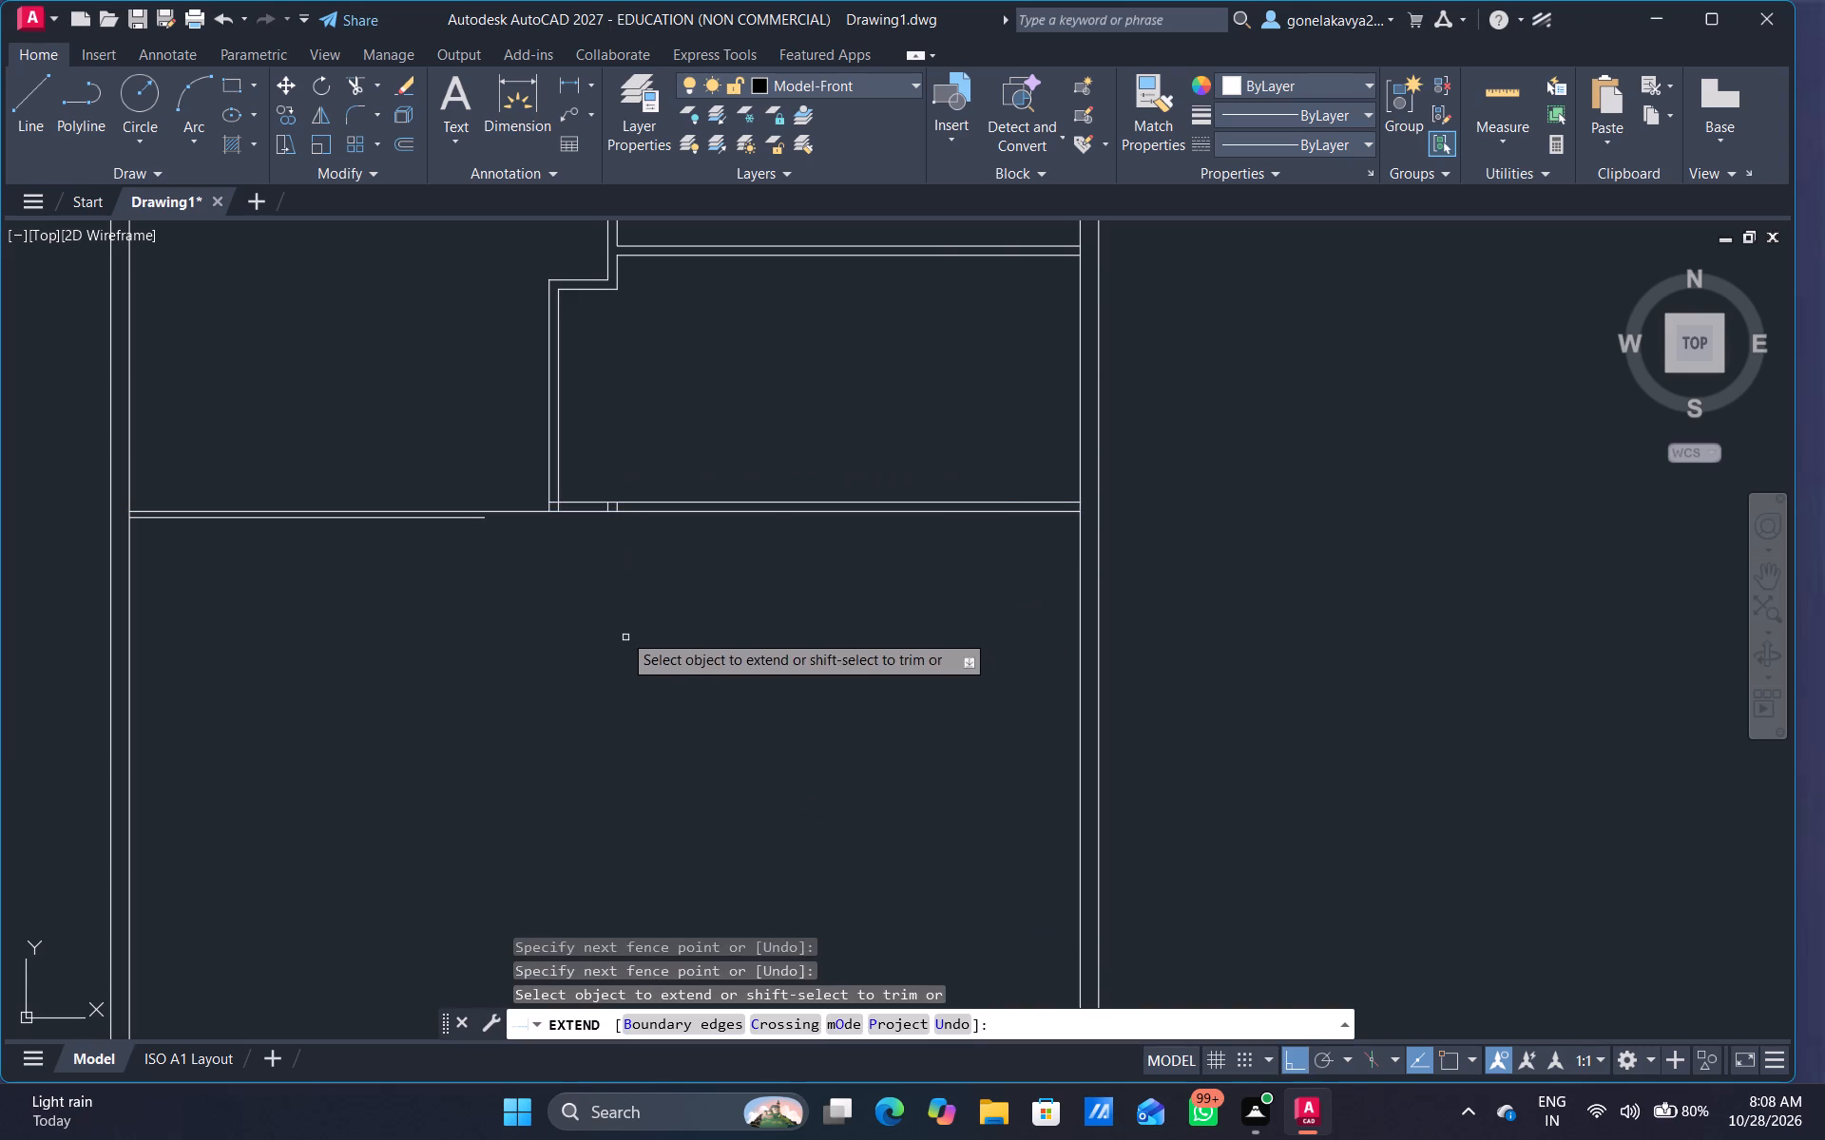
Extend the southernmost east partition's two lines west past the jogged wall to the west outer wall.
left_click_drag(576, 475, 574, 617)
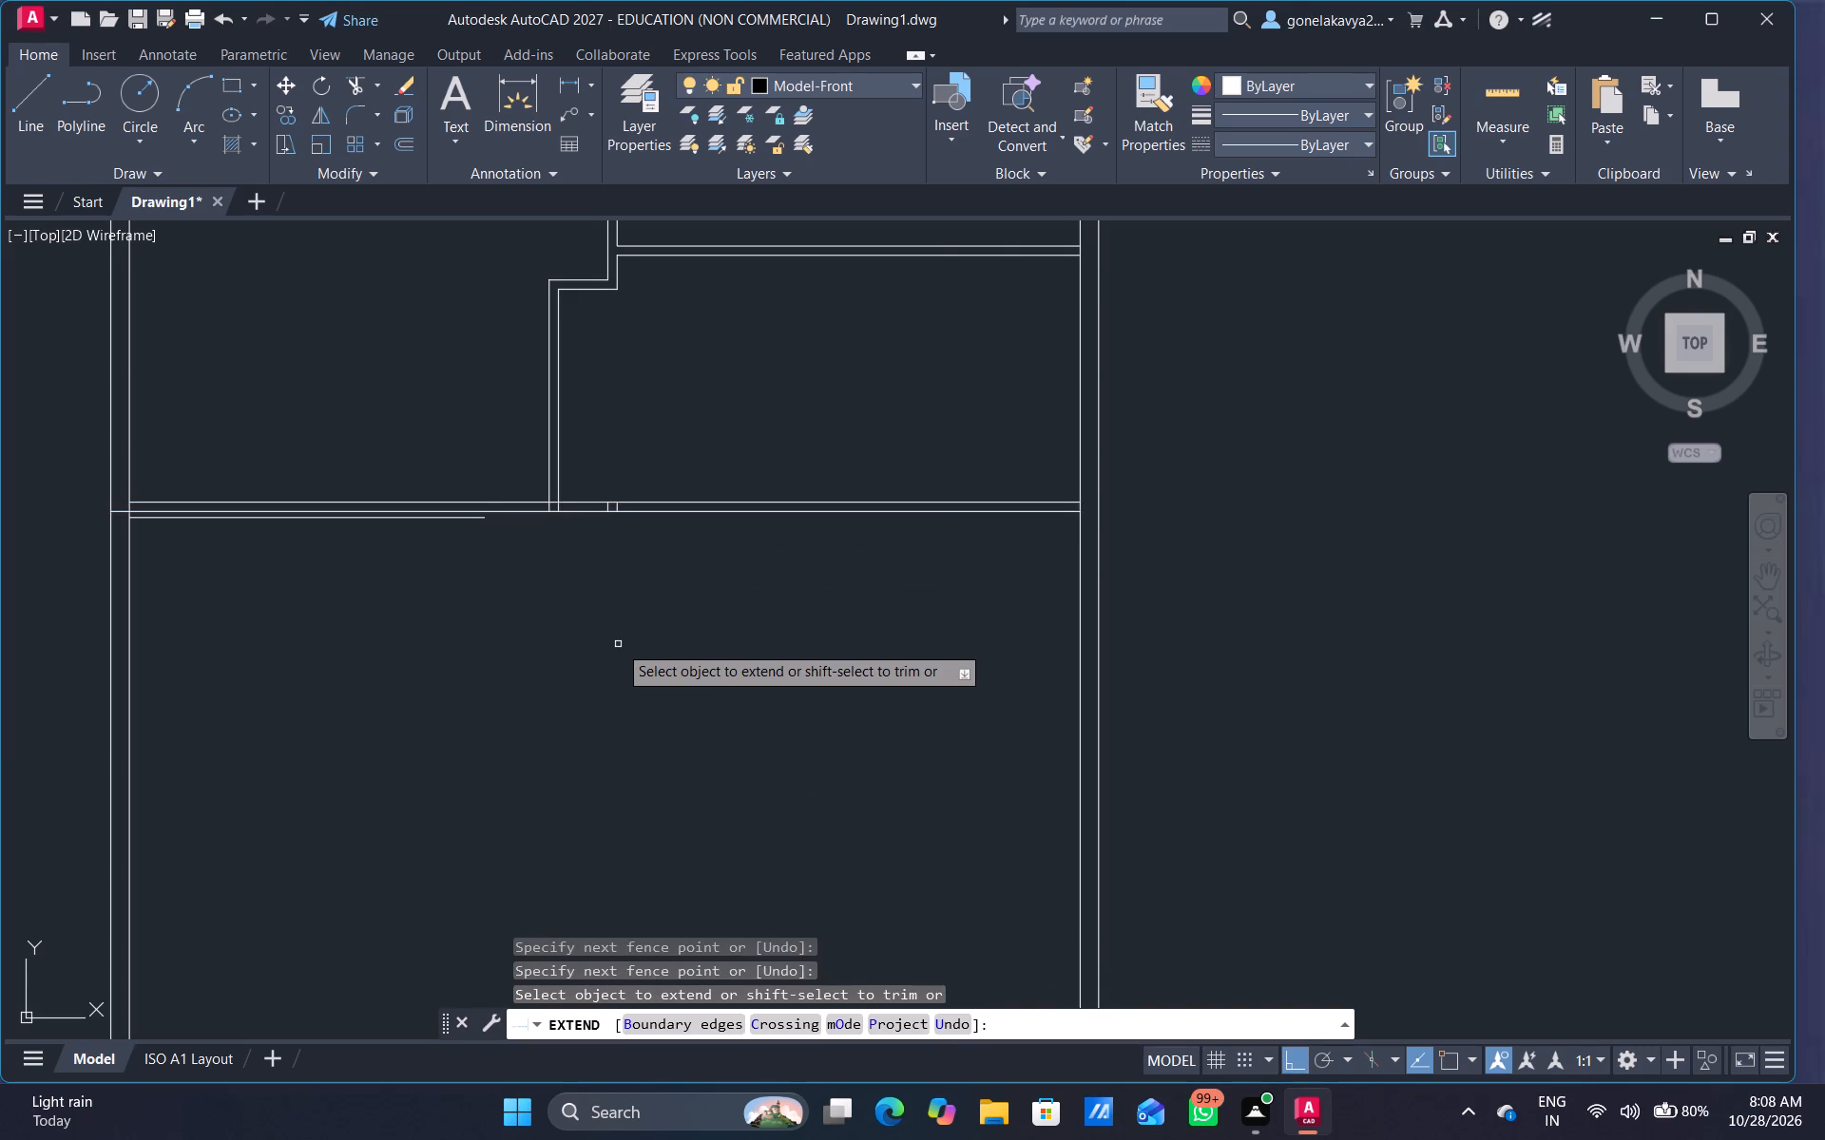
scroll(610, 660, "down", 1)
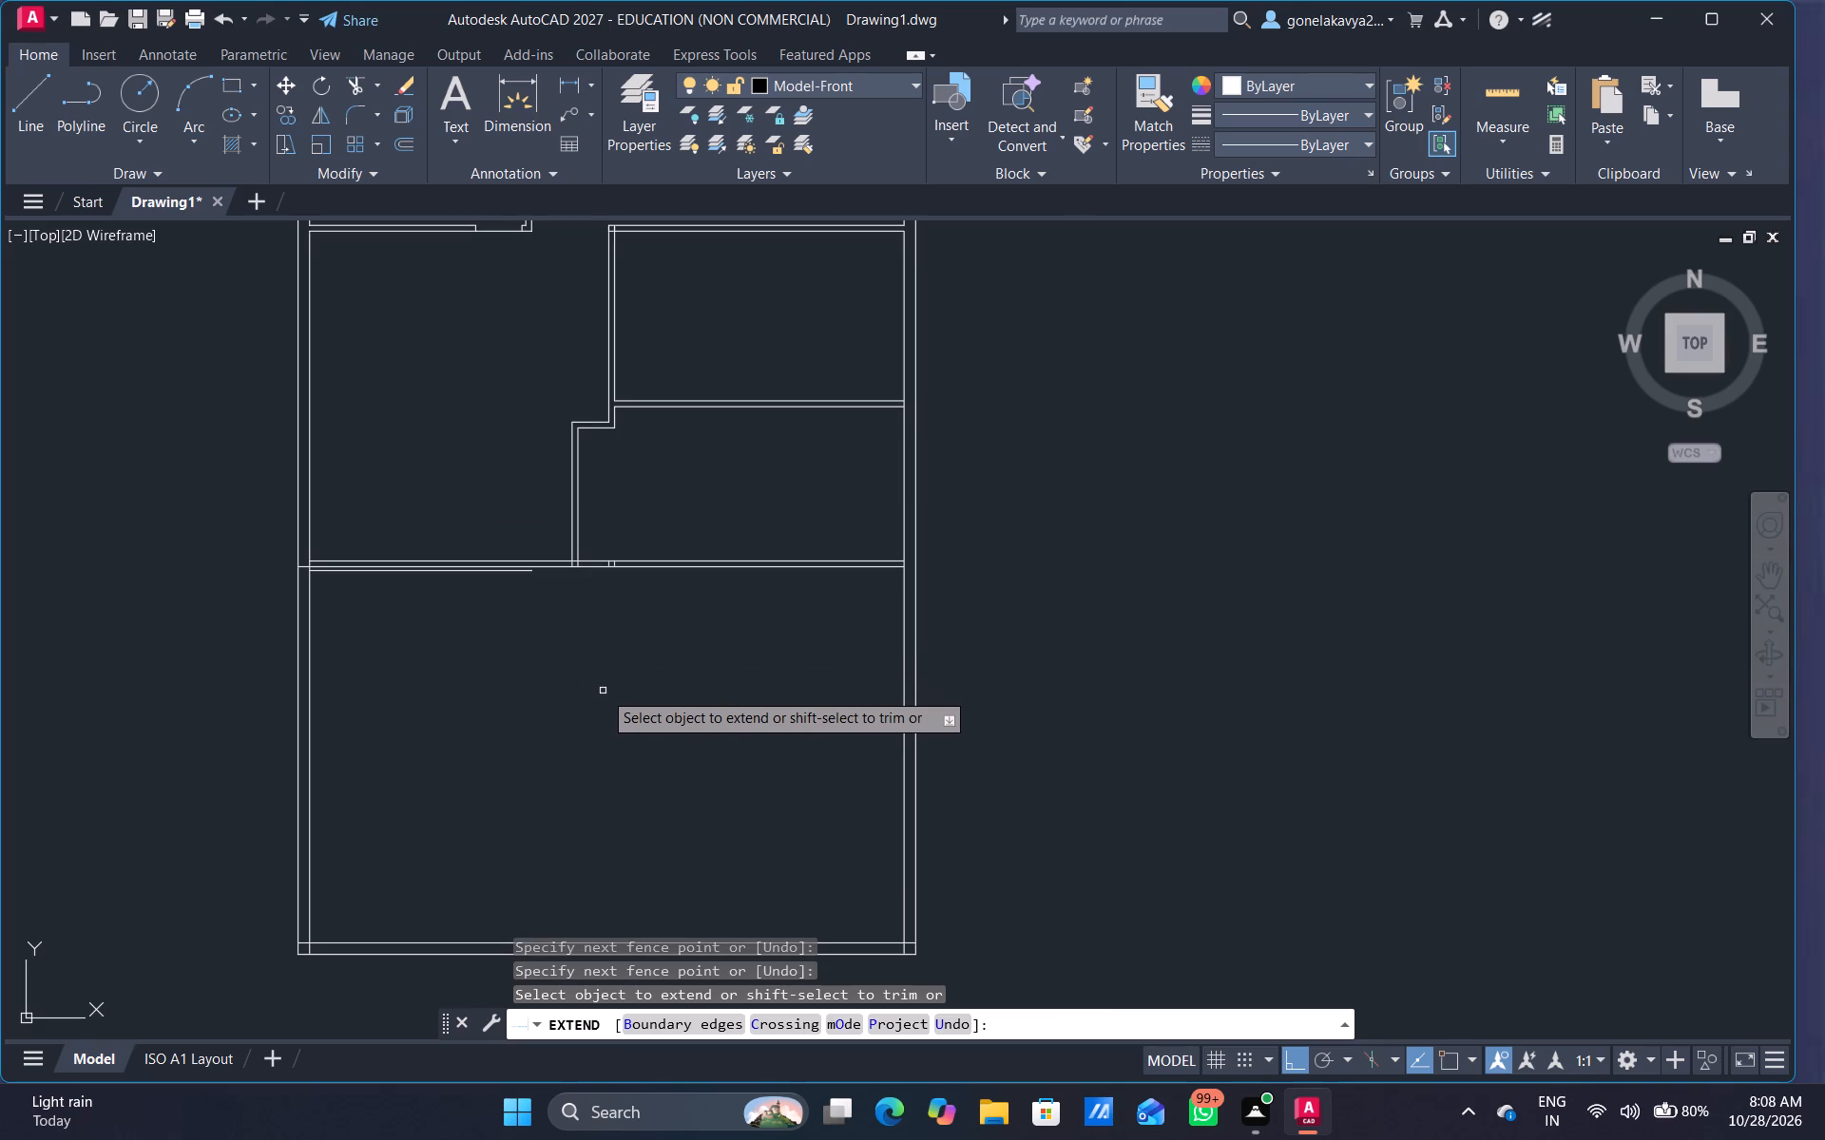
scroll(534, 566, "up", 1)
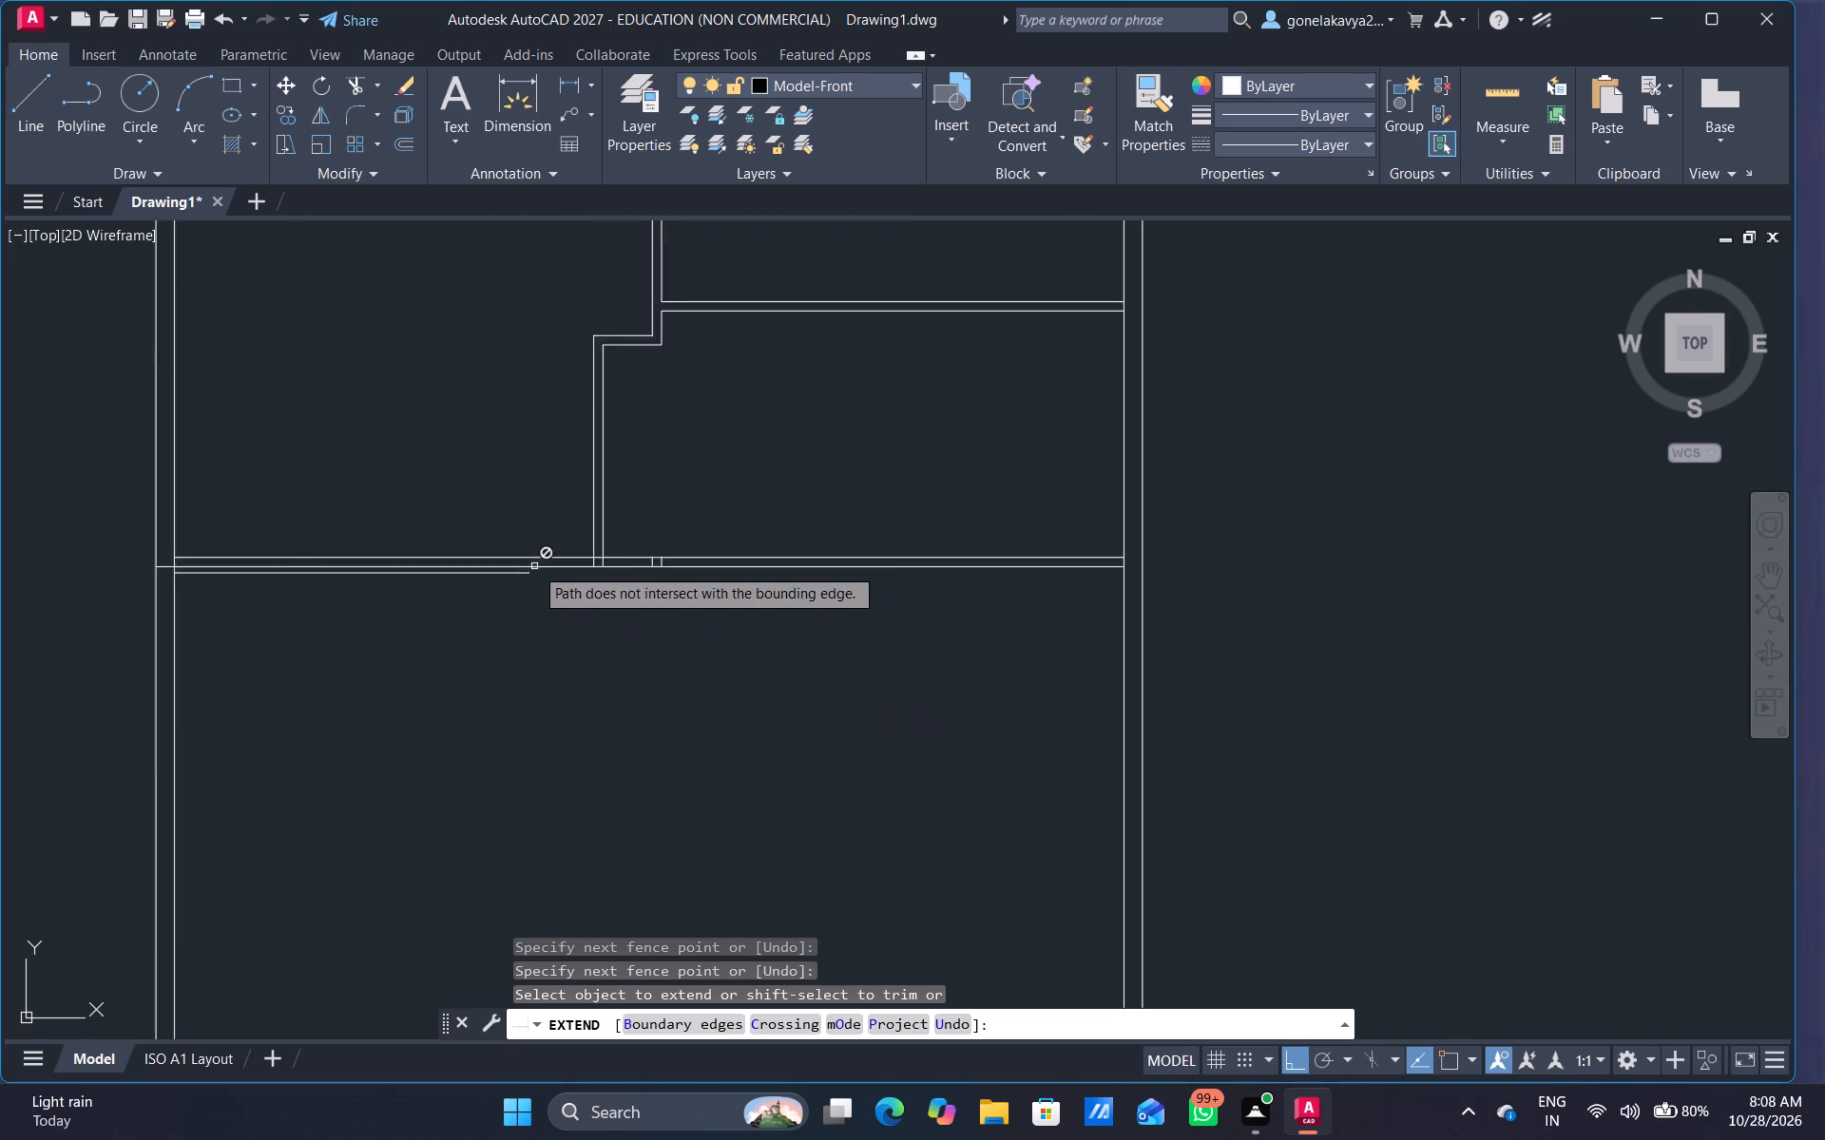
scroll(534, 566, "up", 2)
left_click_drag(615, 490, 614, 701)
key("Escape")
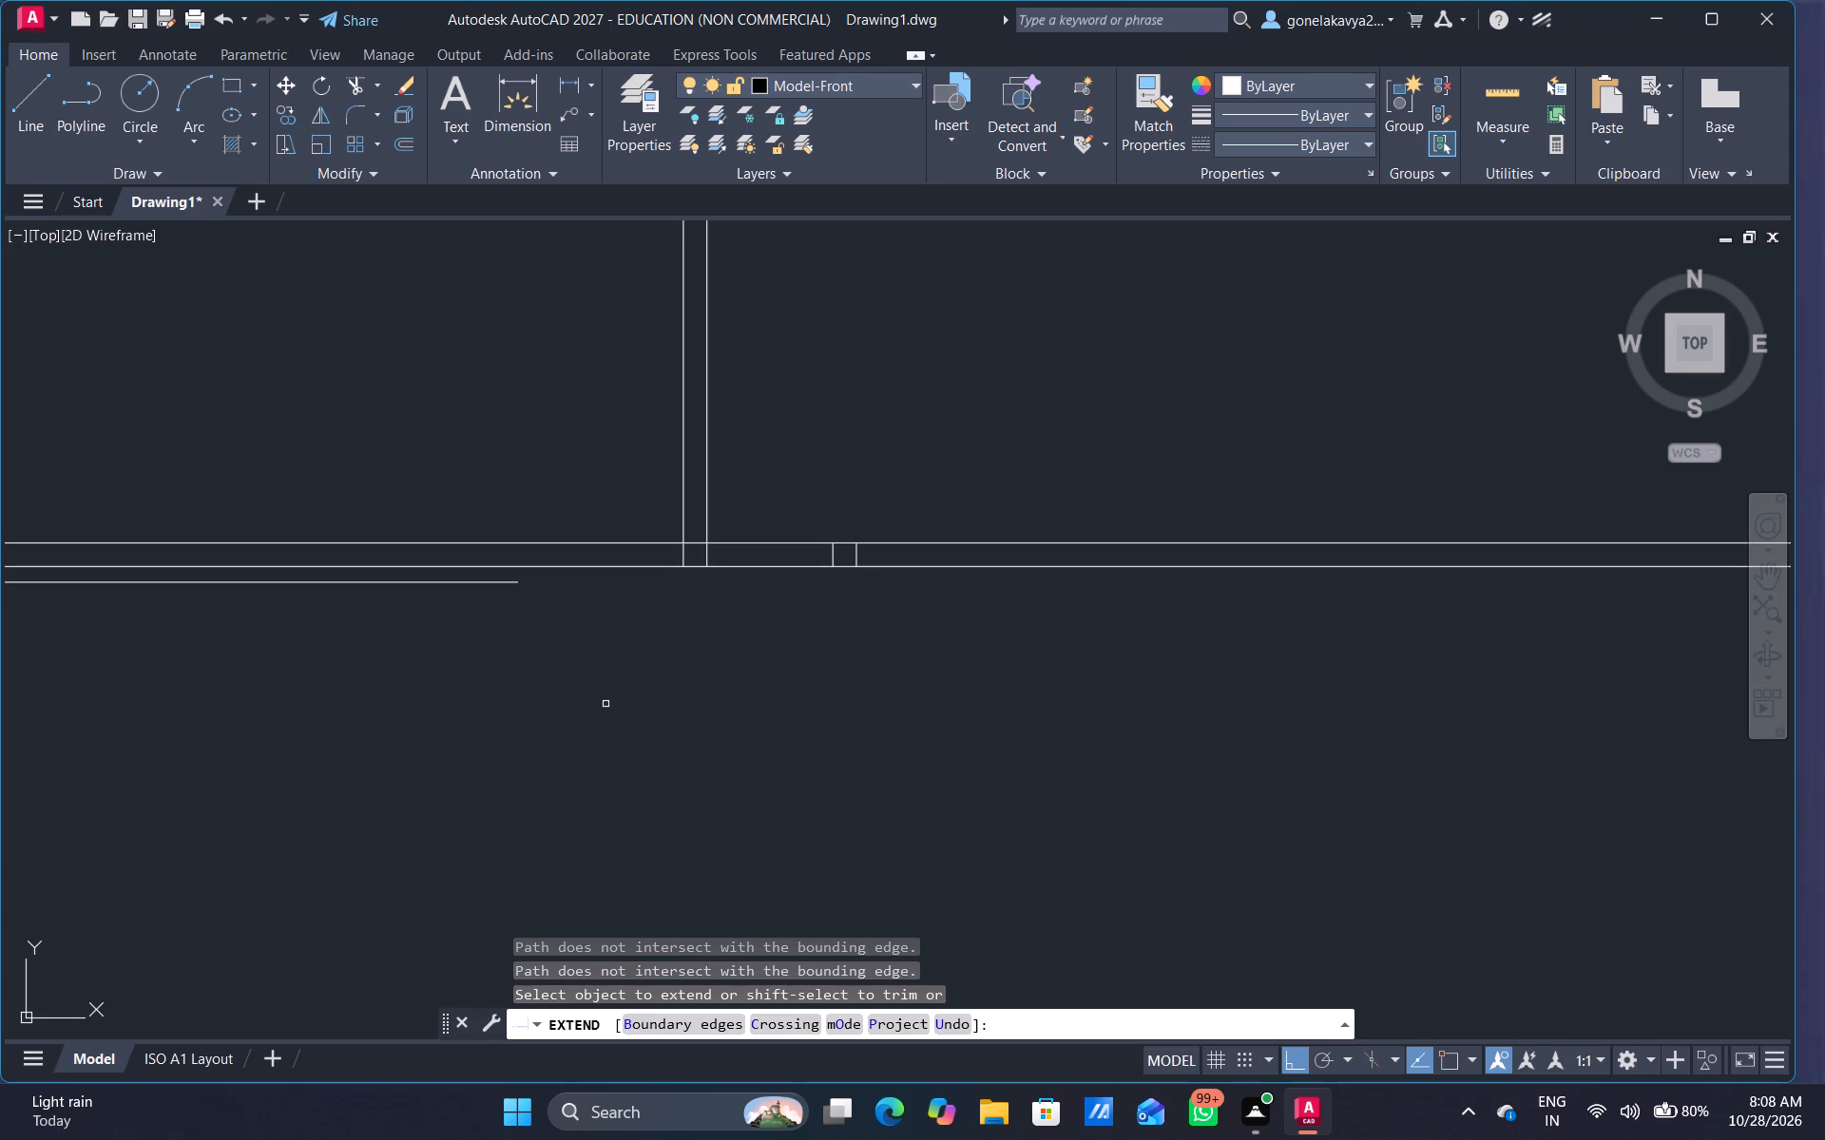
Trim away the horizontal lines between the west outer wall and the jogged wall's west line at the southernmost east partition.
type("tr")
key("space")
left_click_drag(486, 356, 407, 799)
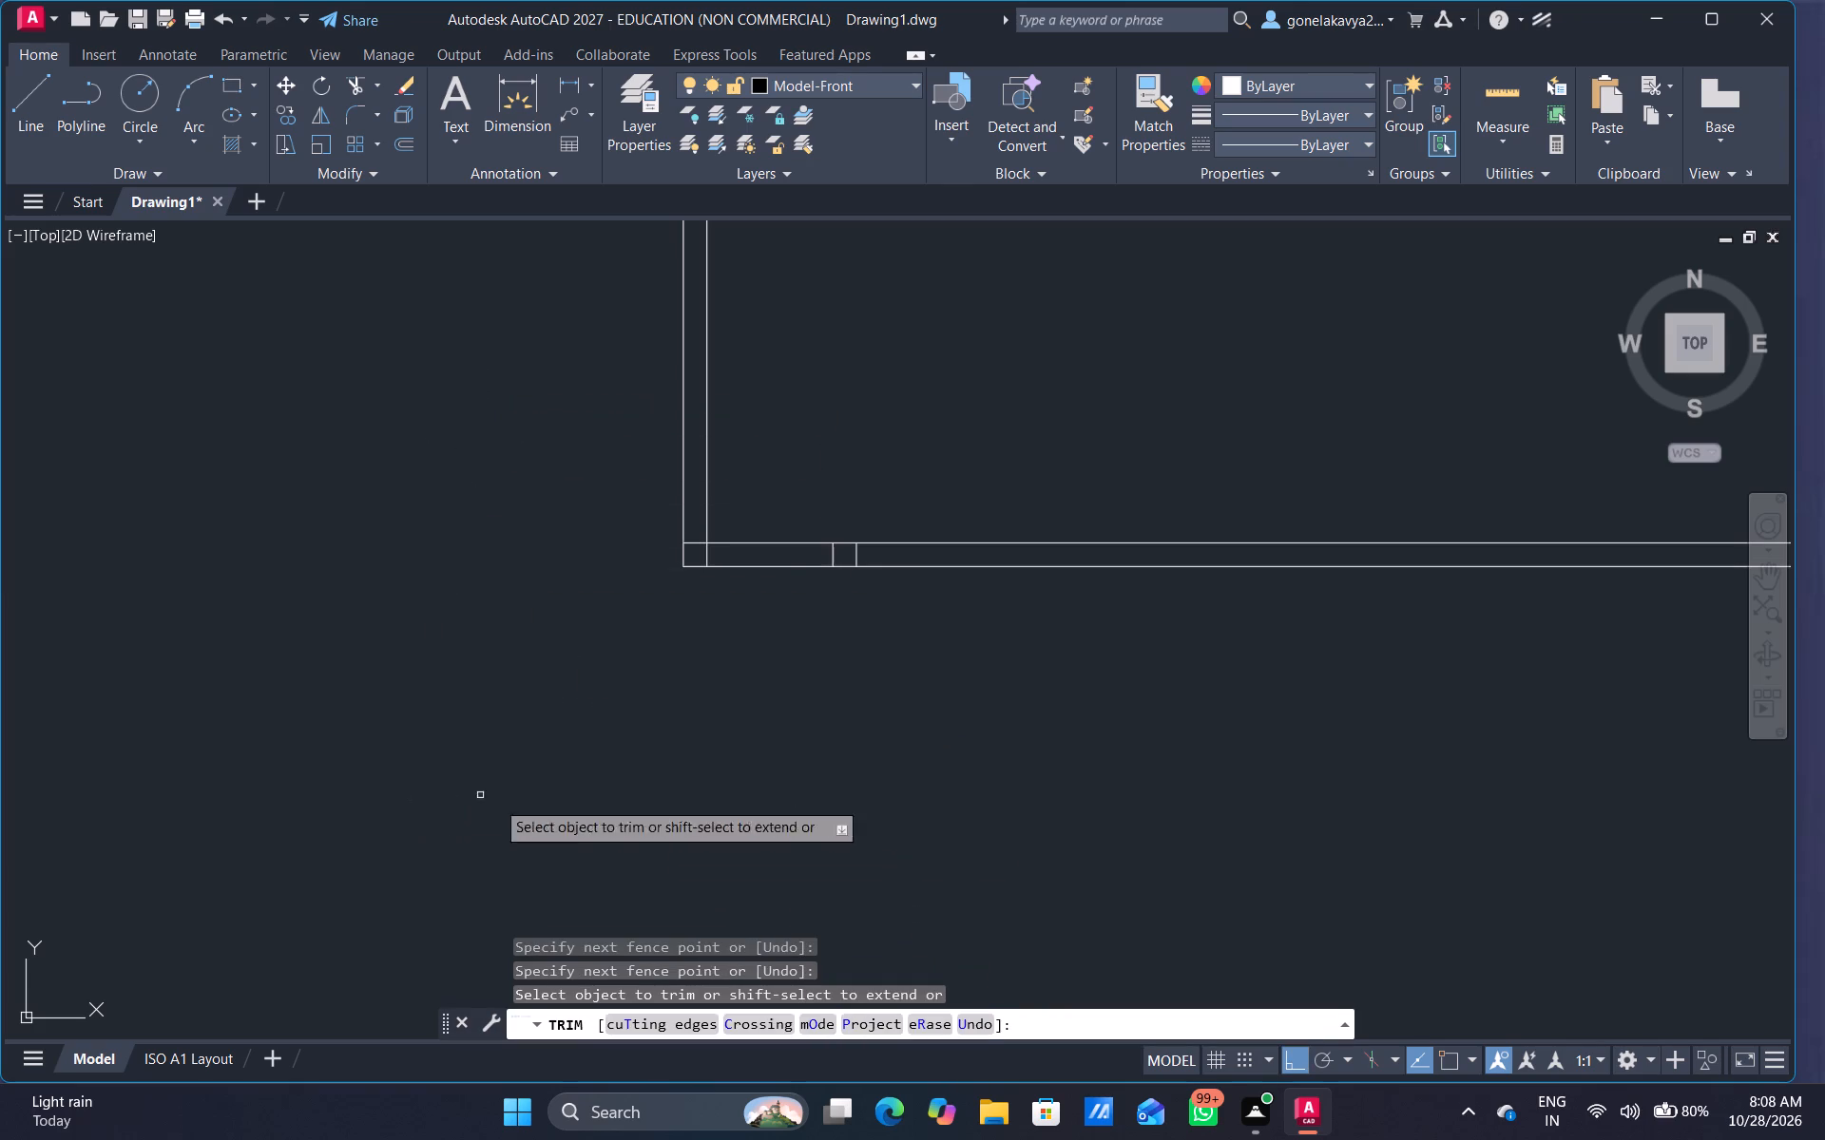
scroll(746, 859, "down", 2)
scroll(909, 841, "down", 2)
middle_click_drag(929, 864, 847, 700)
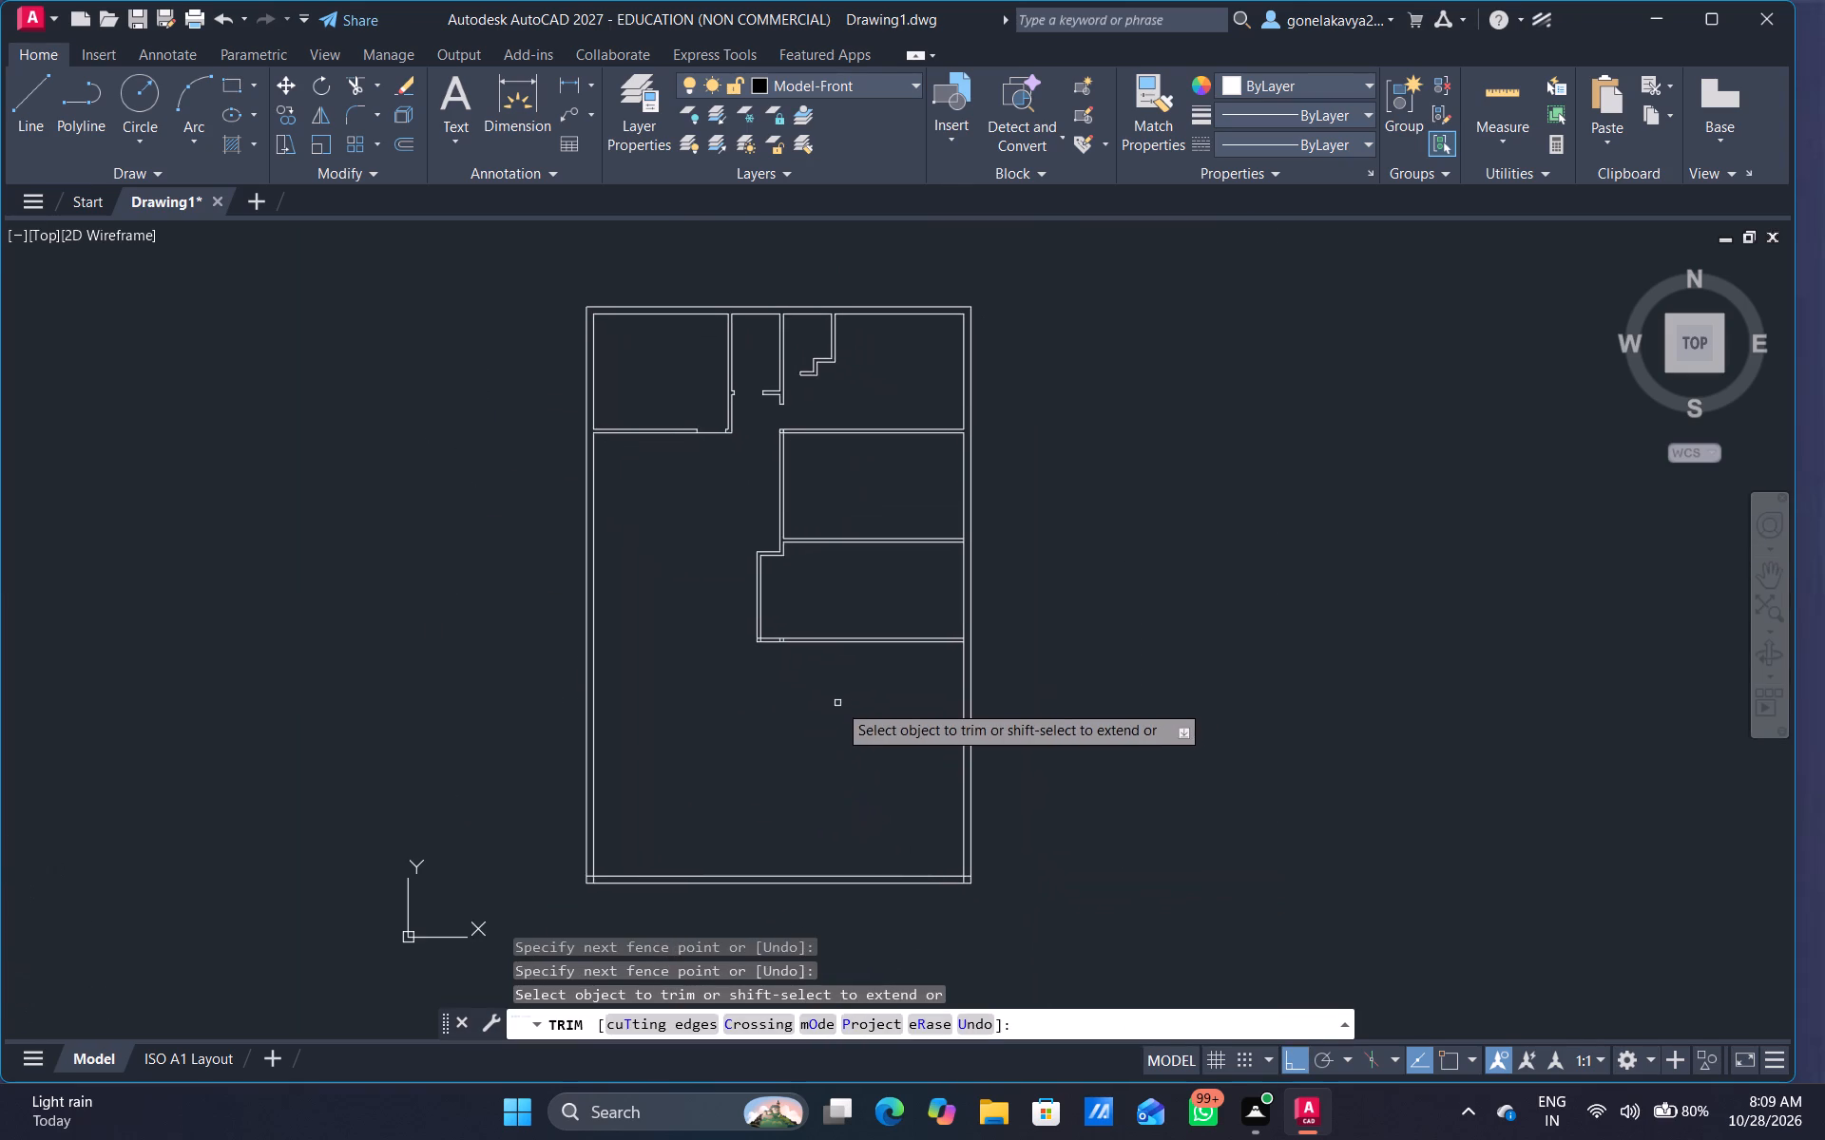
scroll(837, 711, "up", 1)
key("Escape")
Offset the southernmost east partition's south line 12' south, and offset that copy another 9" south to form a wall.
key("i")
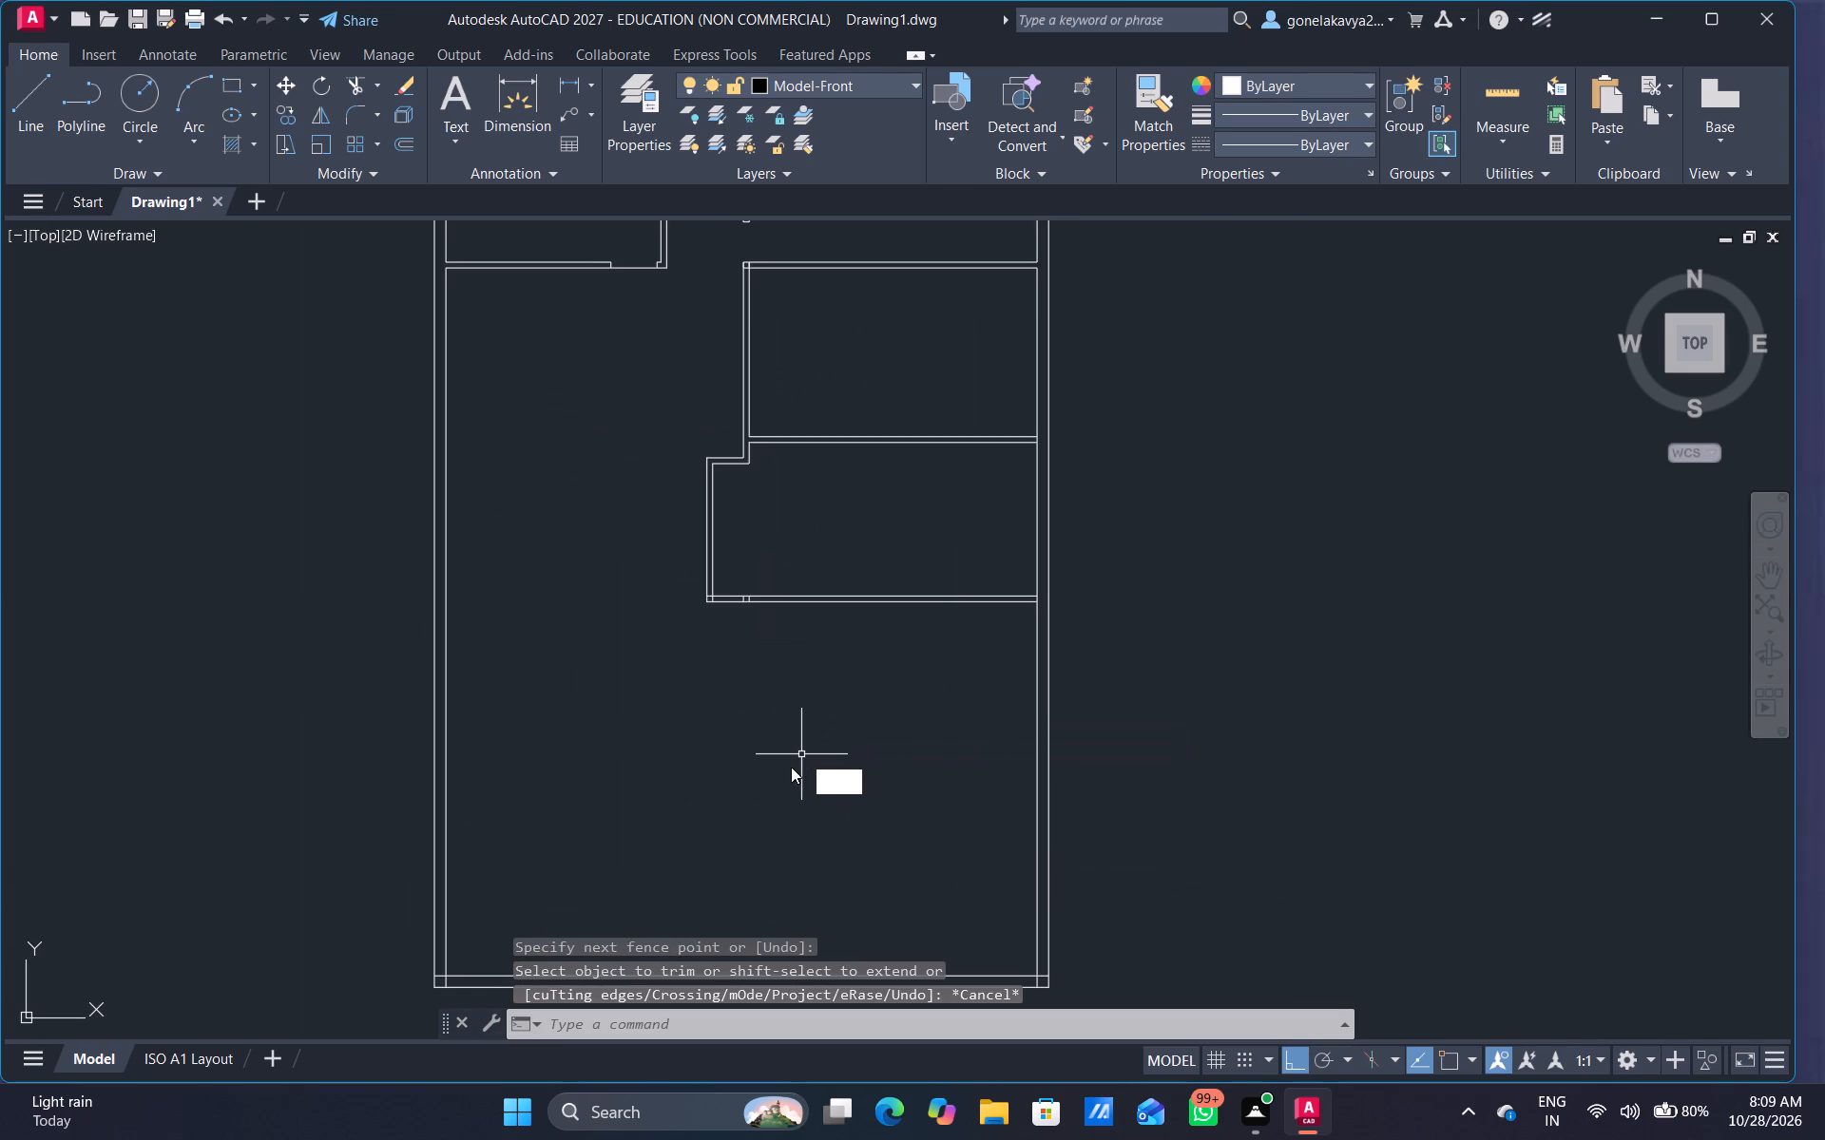
key("Escape")
key("o")
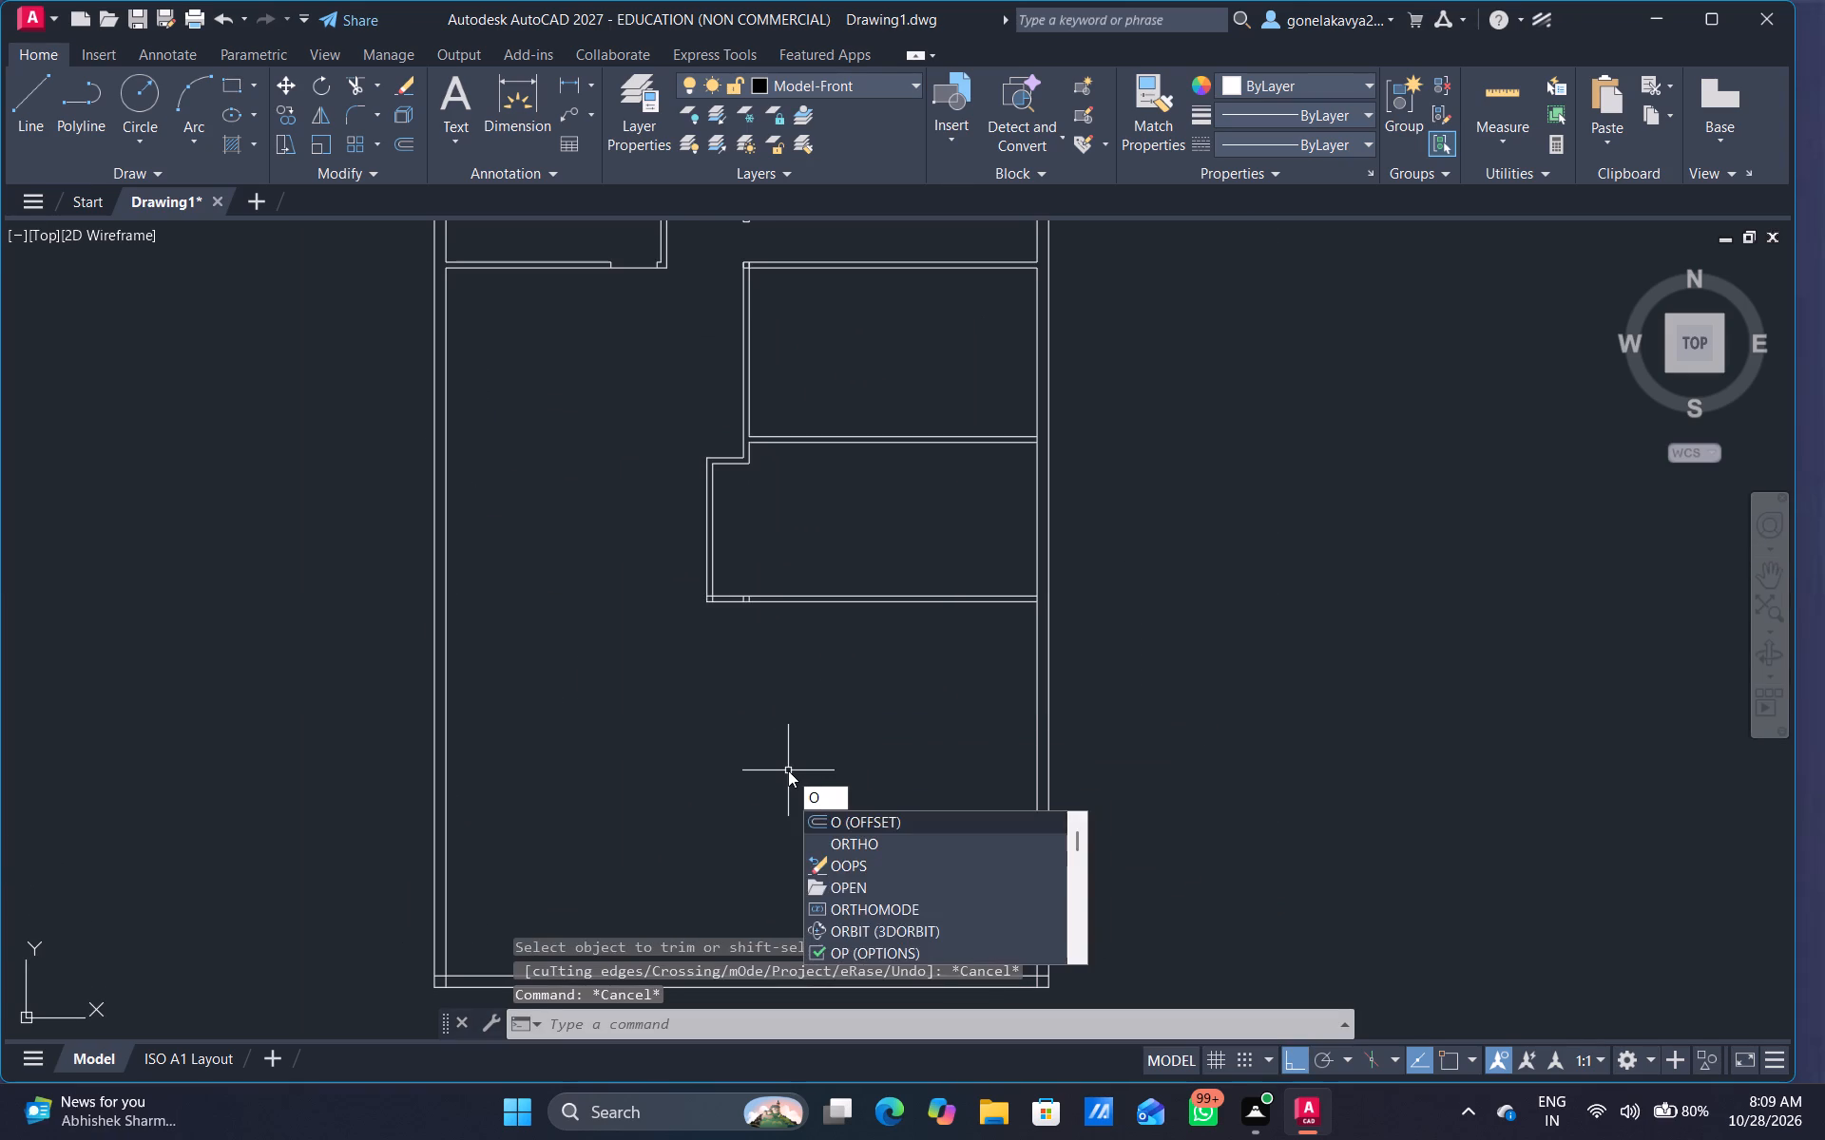
key("Return")
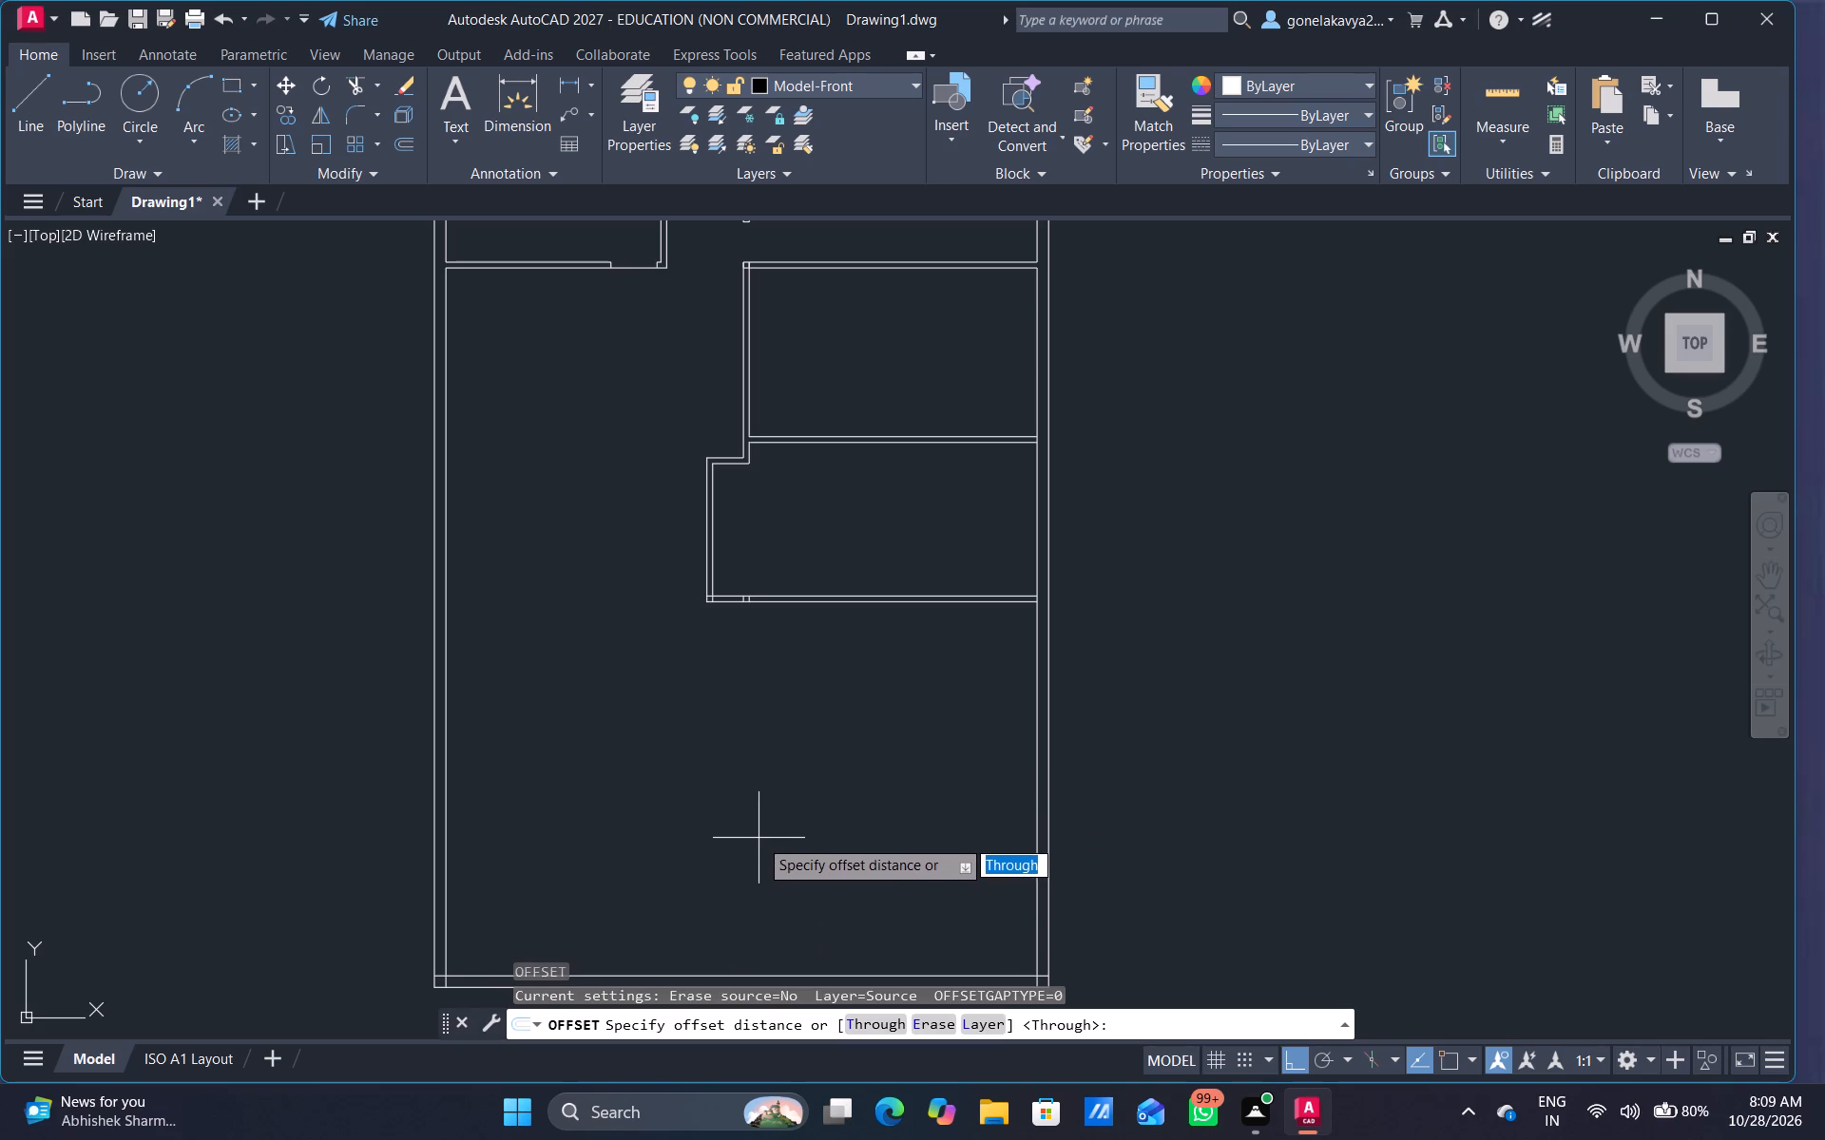
left_click_drag(763, 792, 797, 869)
left_click(854, 853)
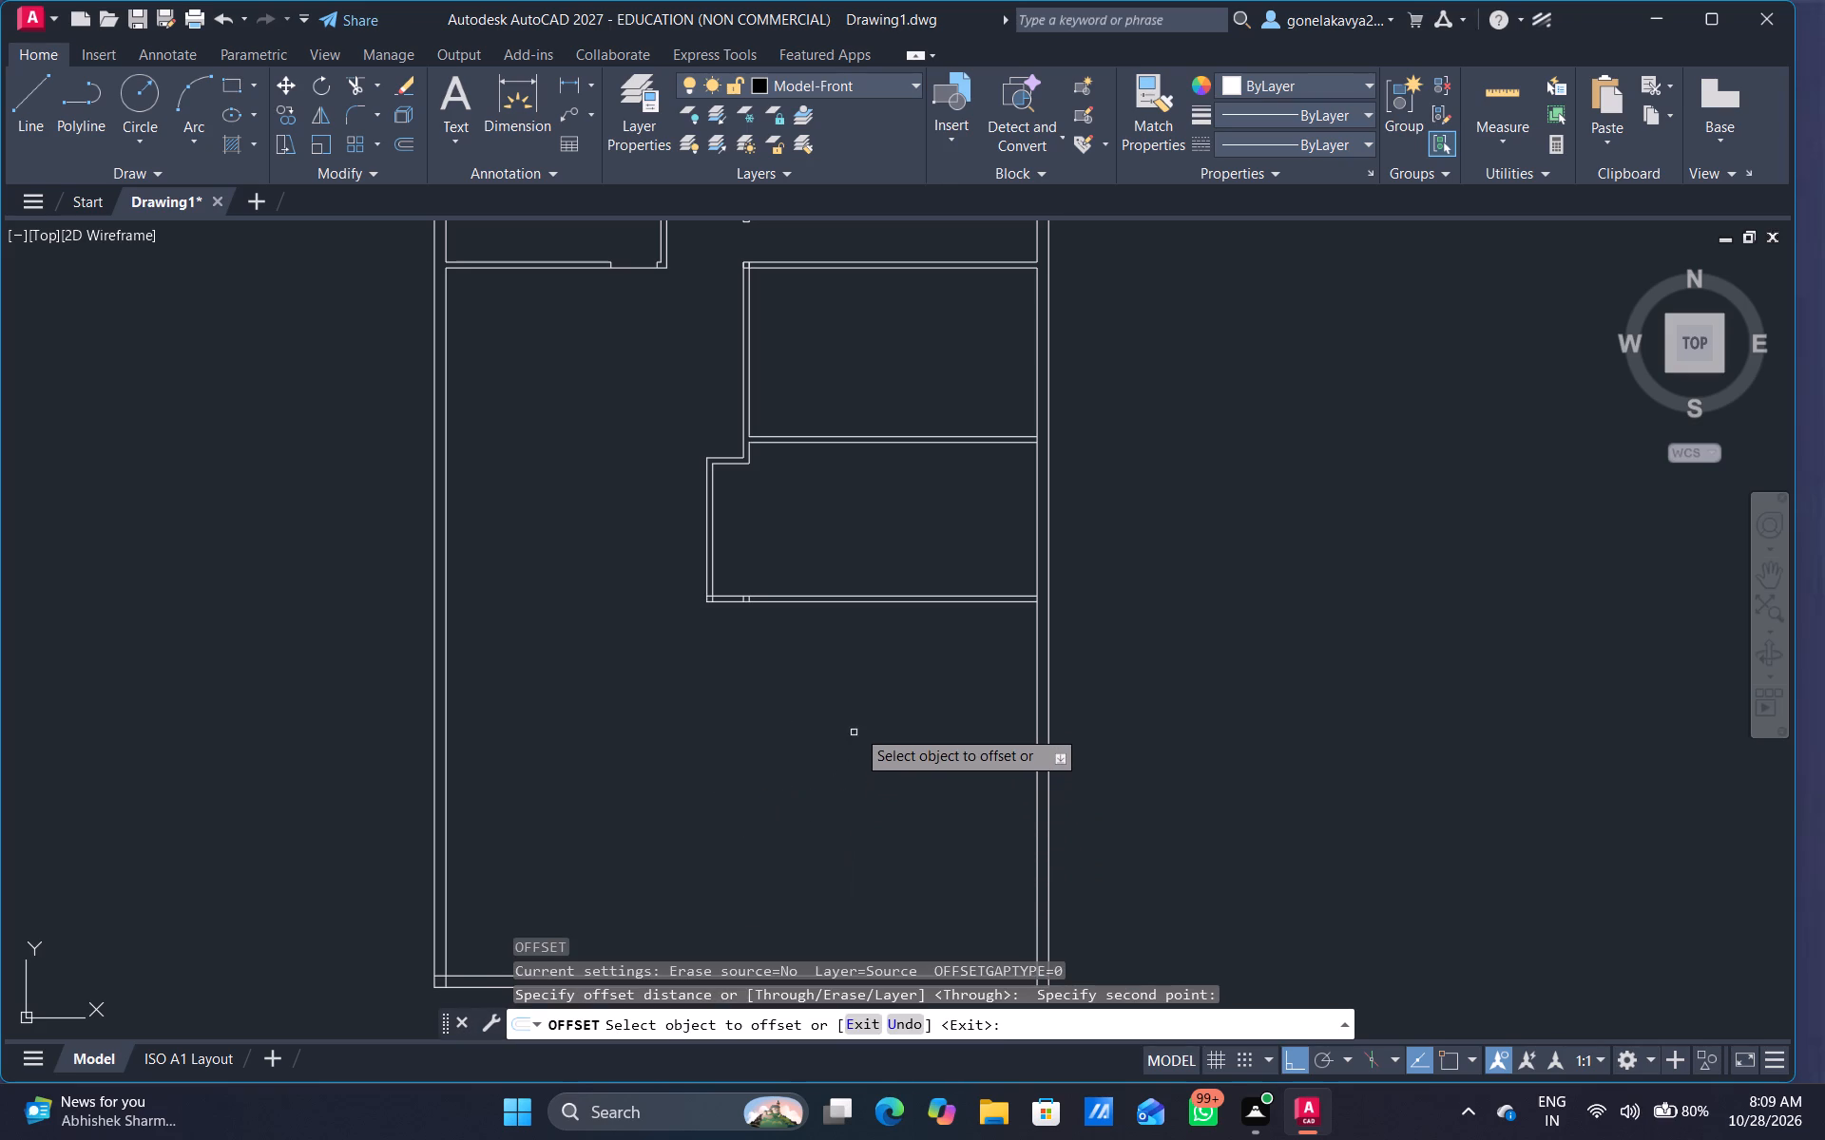
scroll(881, 655, "up", 2)
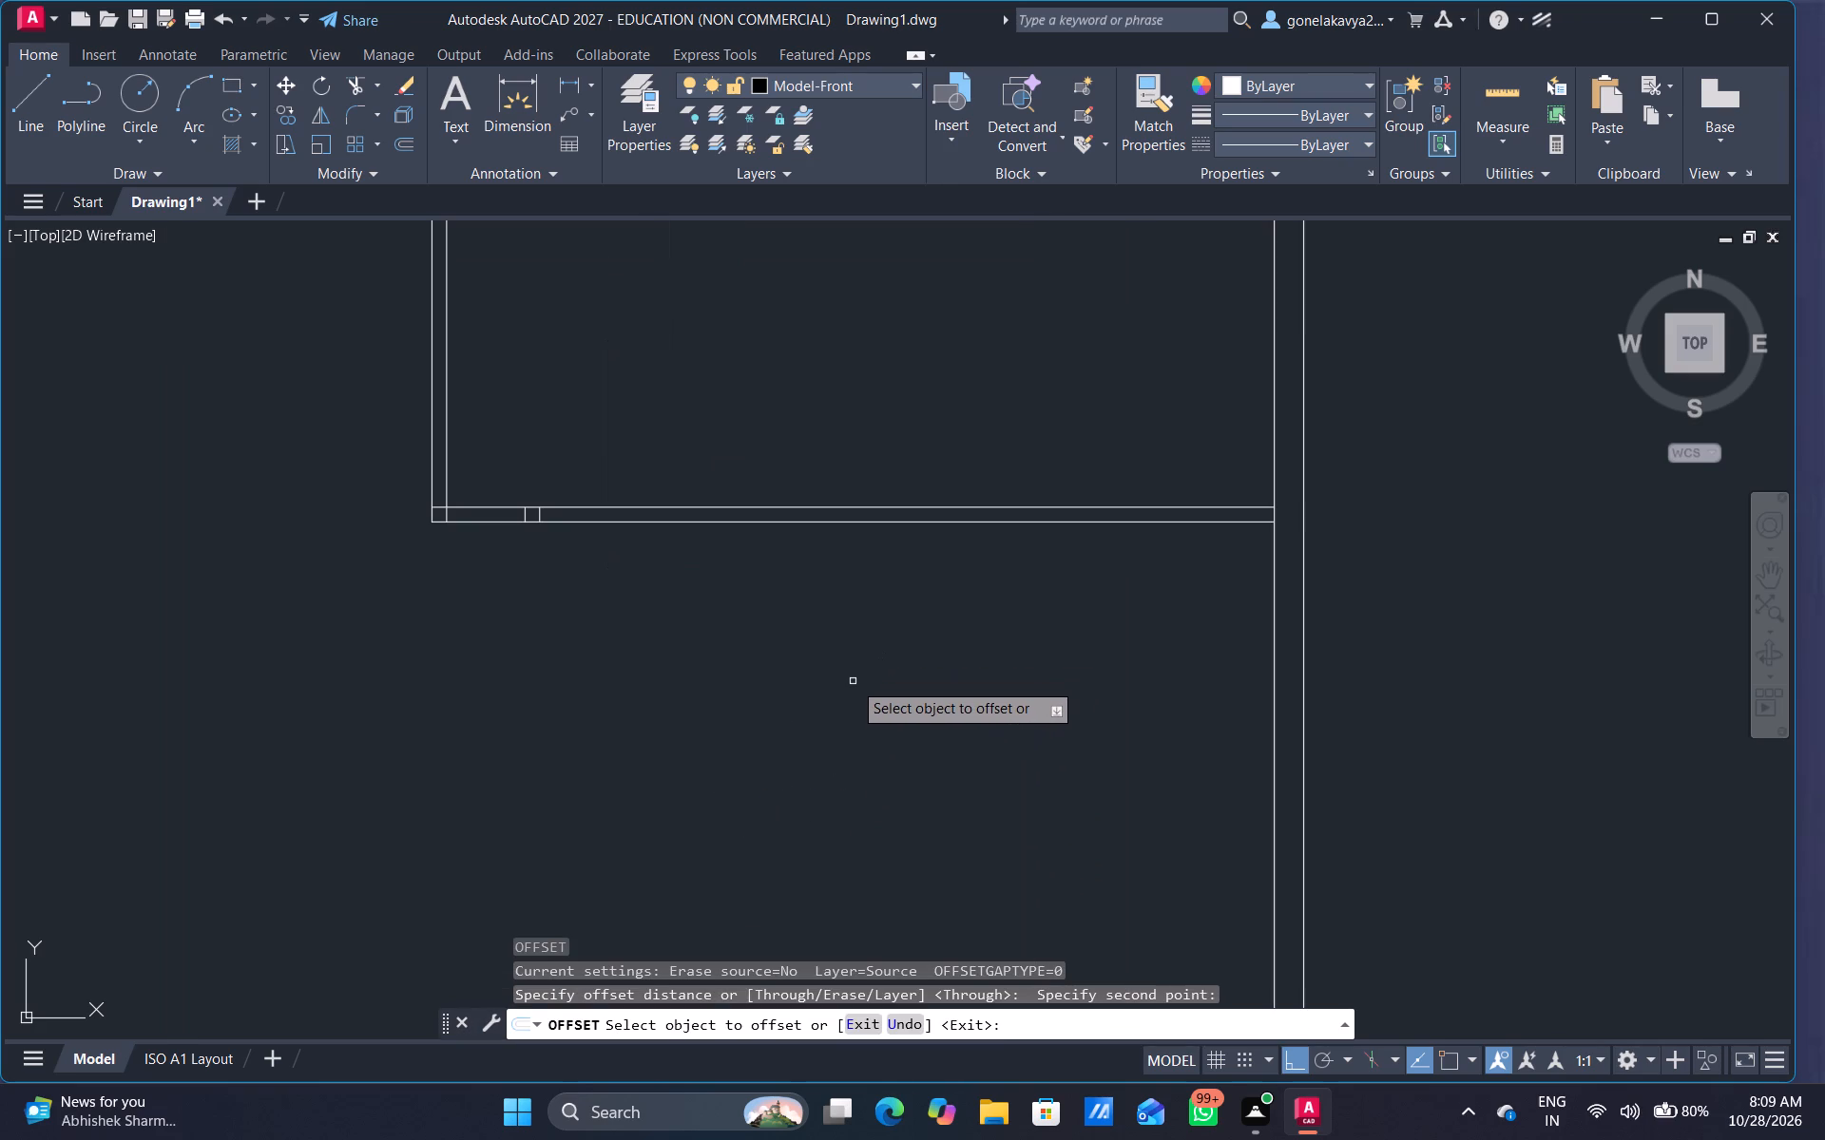
middle_click_drag(883, 697, 835, 469)
scroll(835, 470, "down", 2)
middle_click_drag(738, 599, 744, 537)
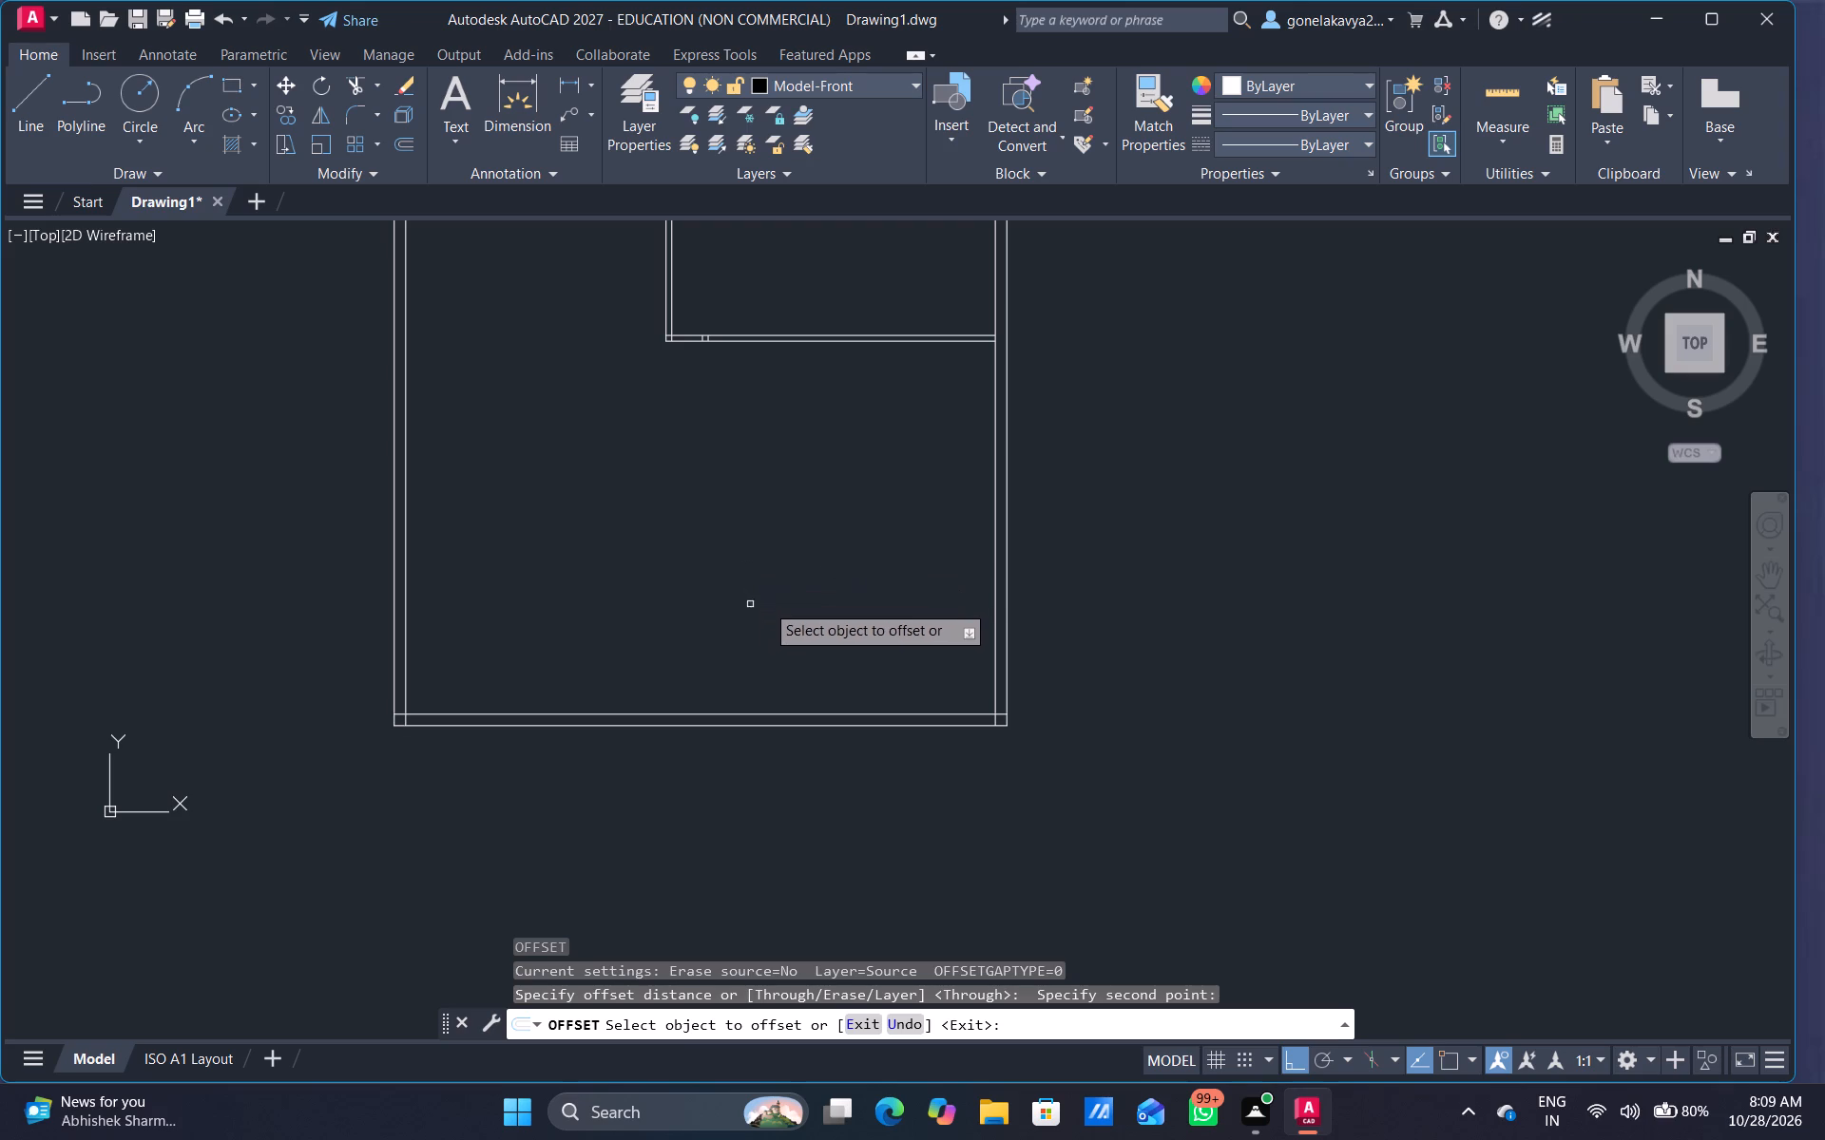
left_click(921, 341)
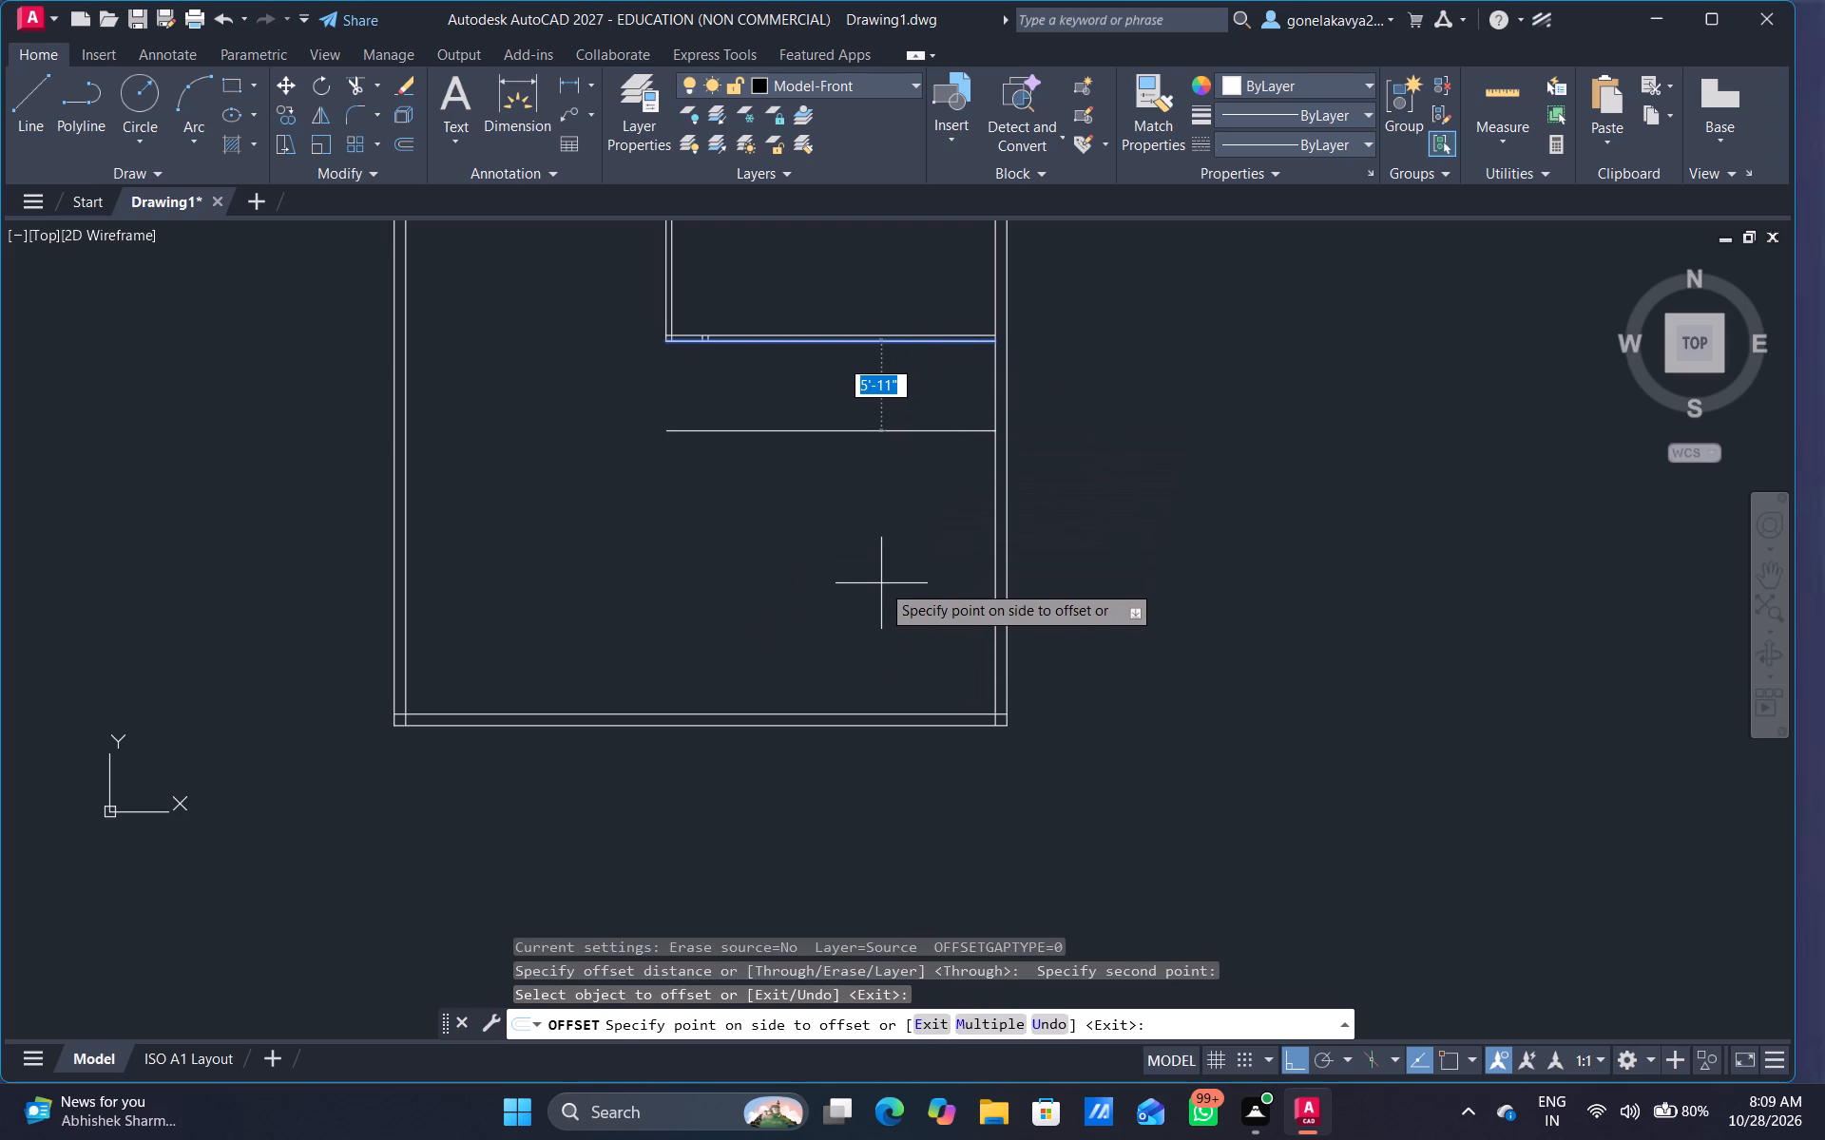
type("12'")
key("Return")
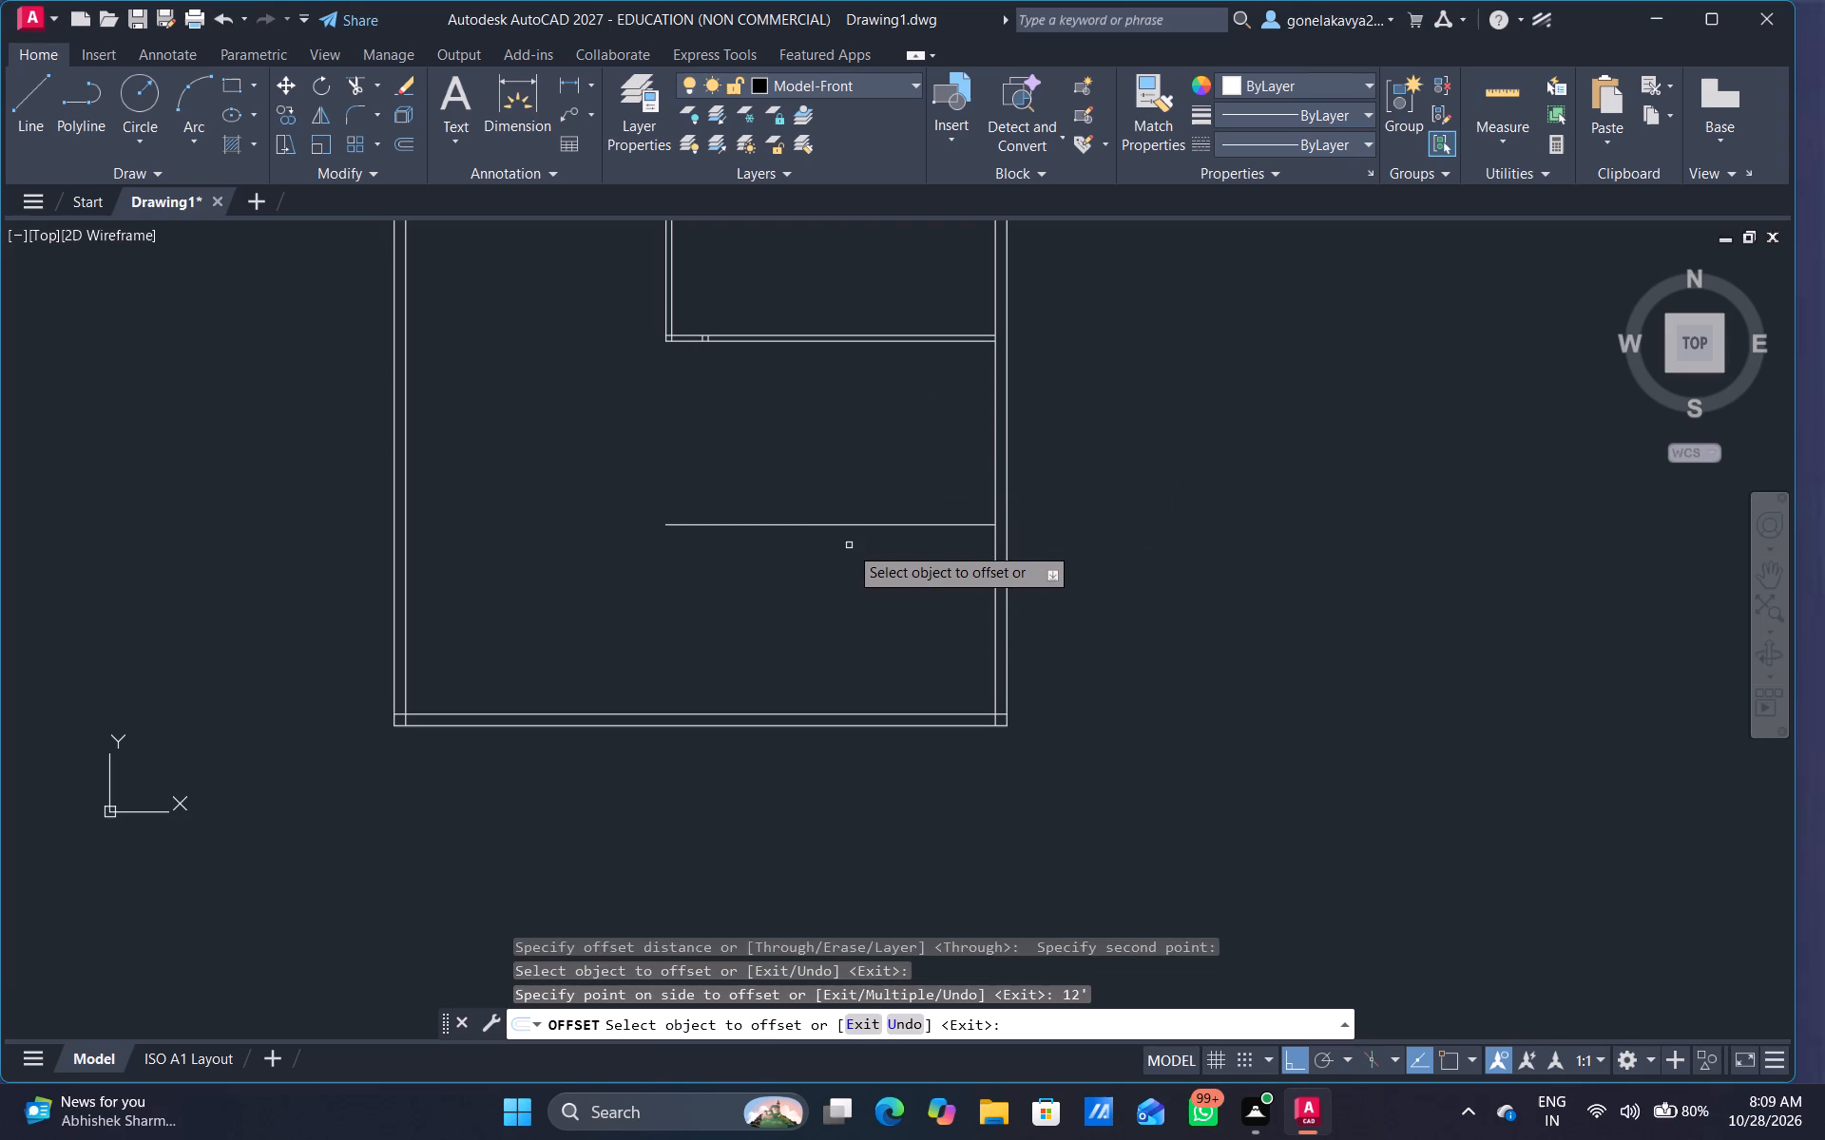
left_click(894, 522)
type("9\"")
key("Return")
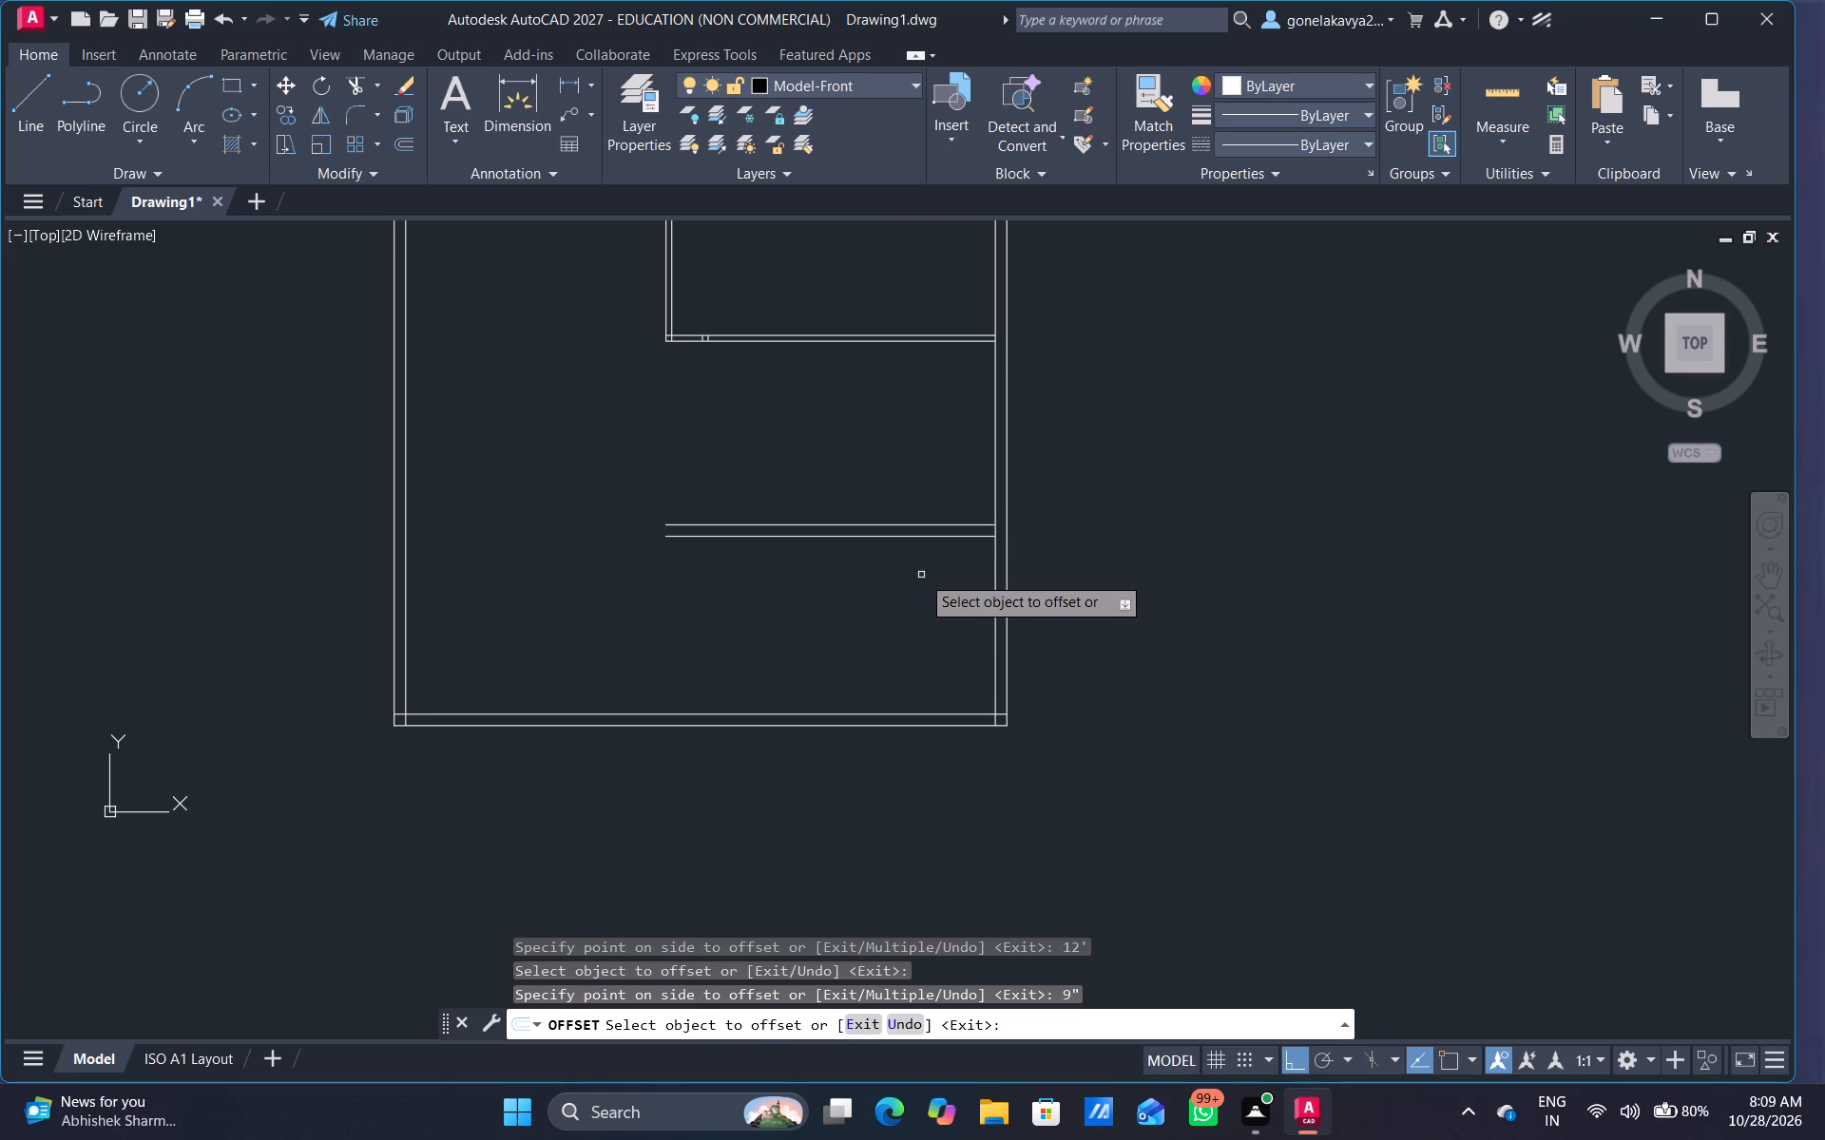
Offset the new 9" wall's south line 10' south.
left_click(926, 536)
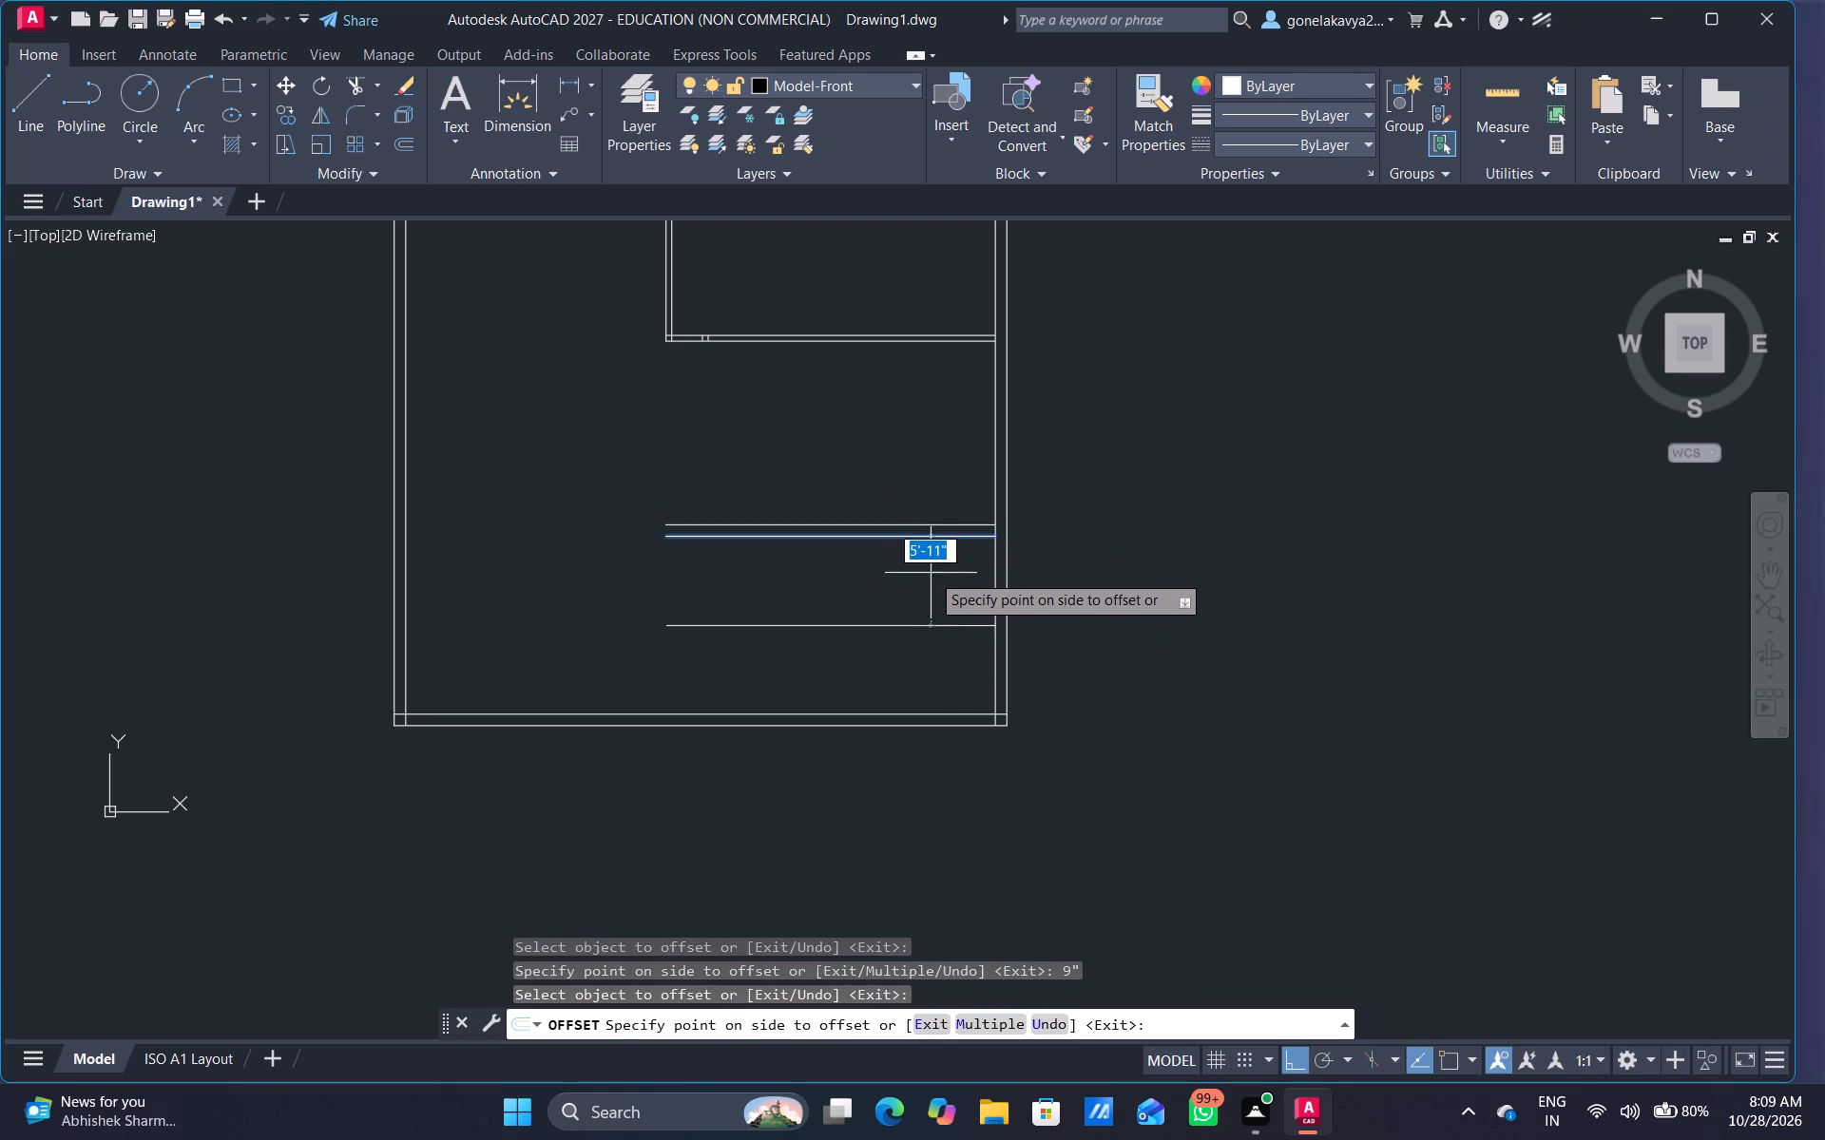
type("10'")
key("Return")
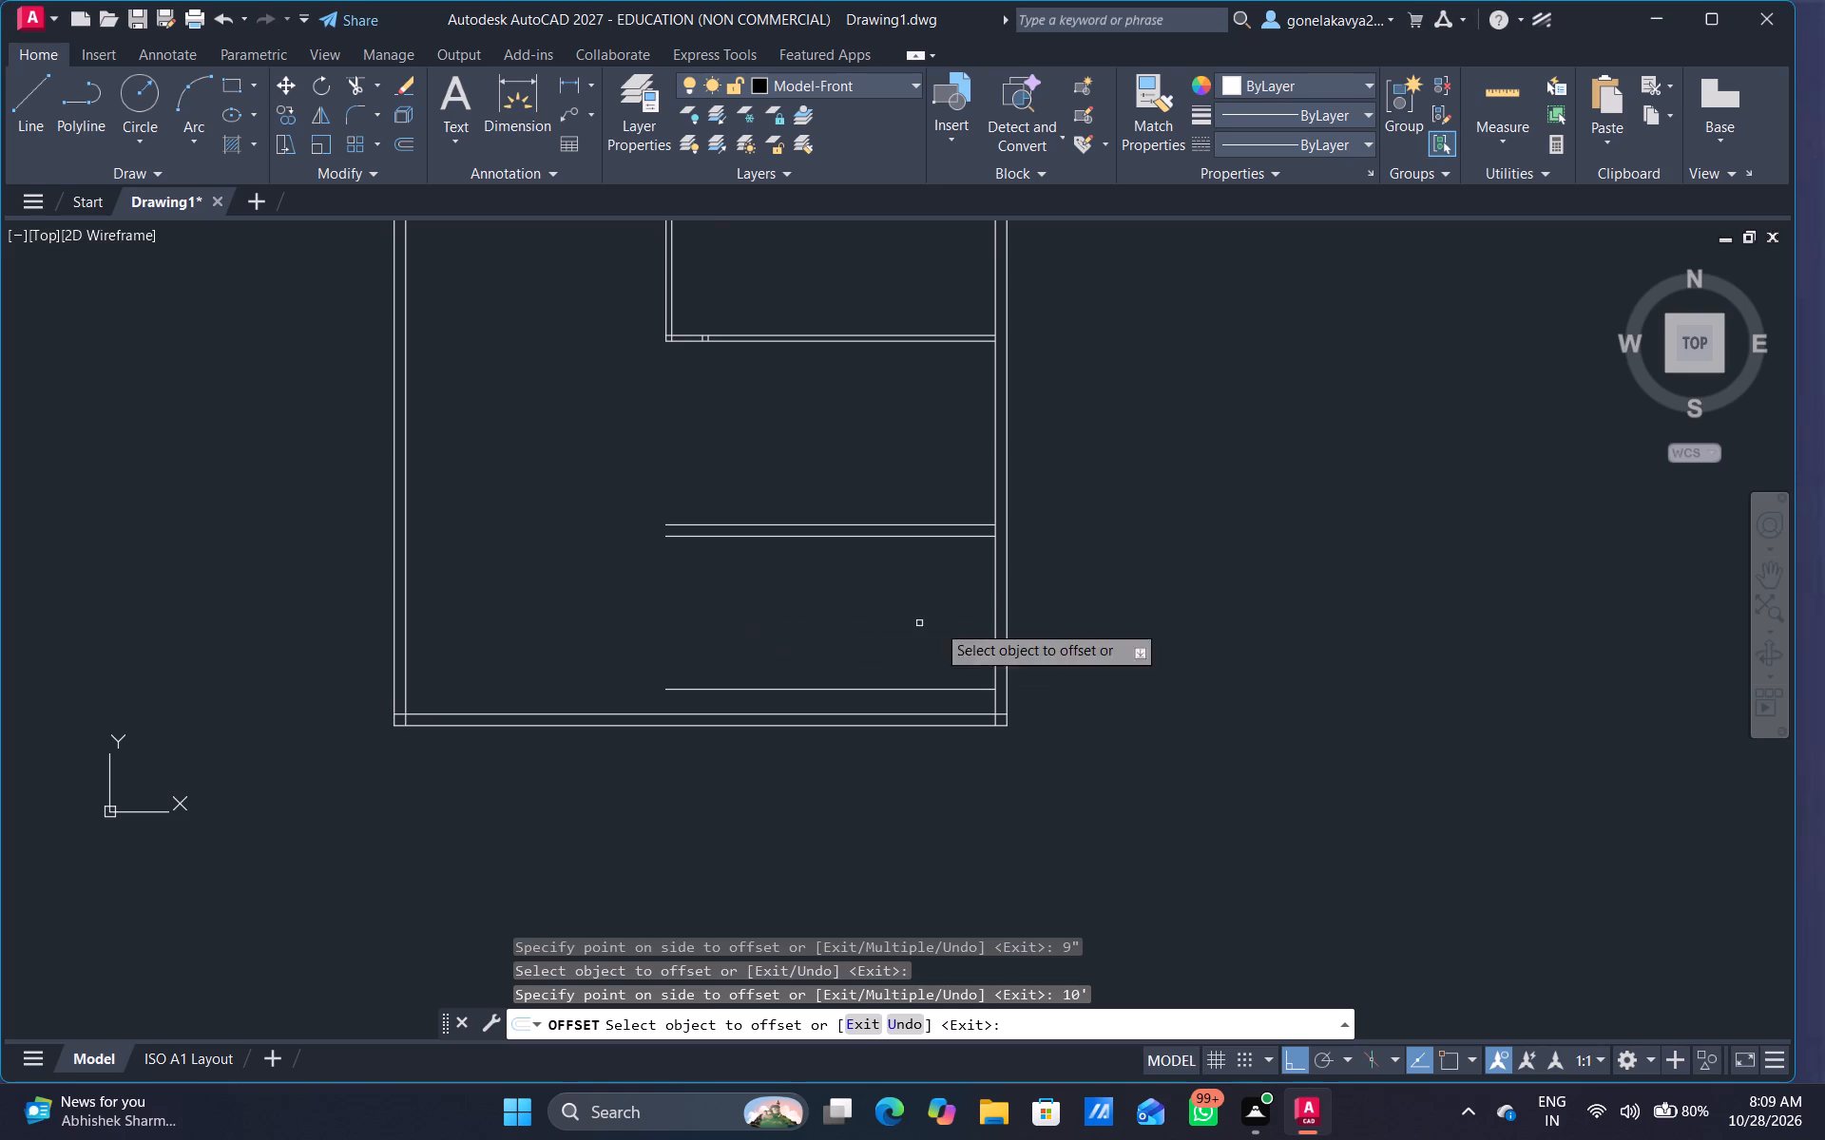
Offset the east outer wall's inner line 18' west, and offset that copy another 4.5" west to form a partition.
left_click(998, 631)
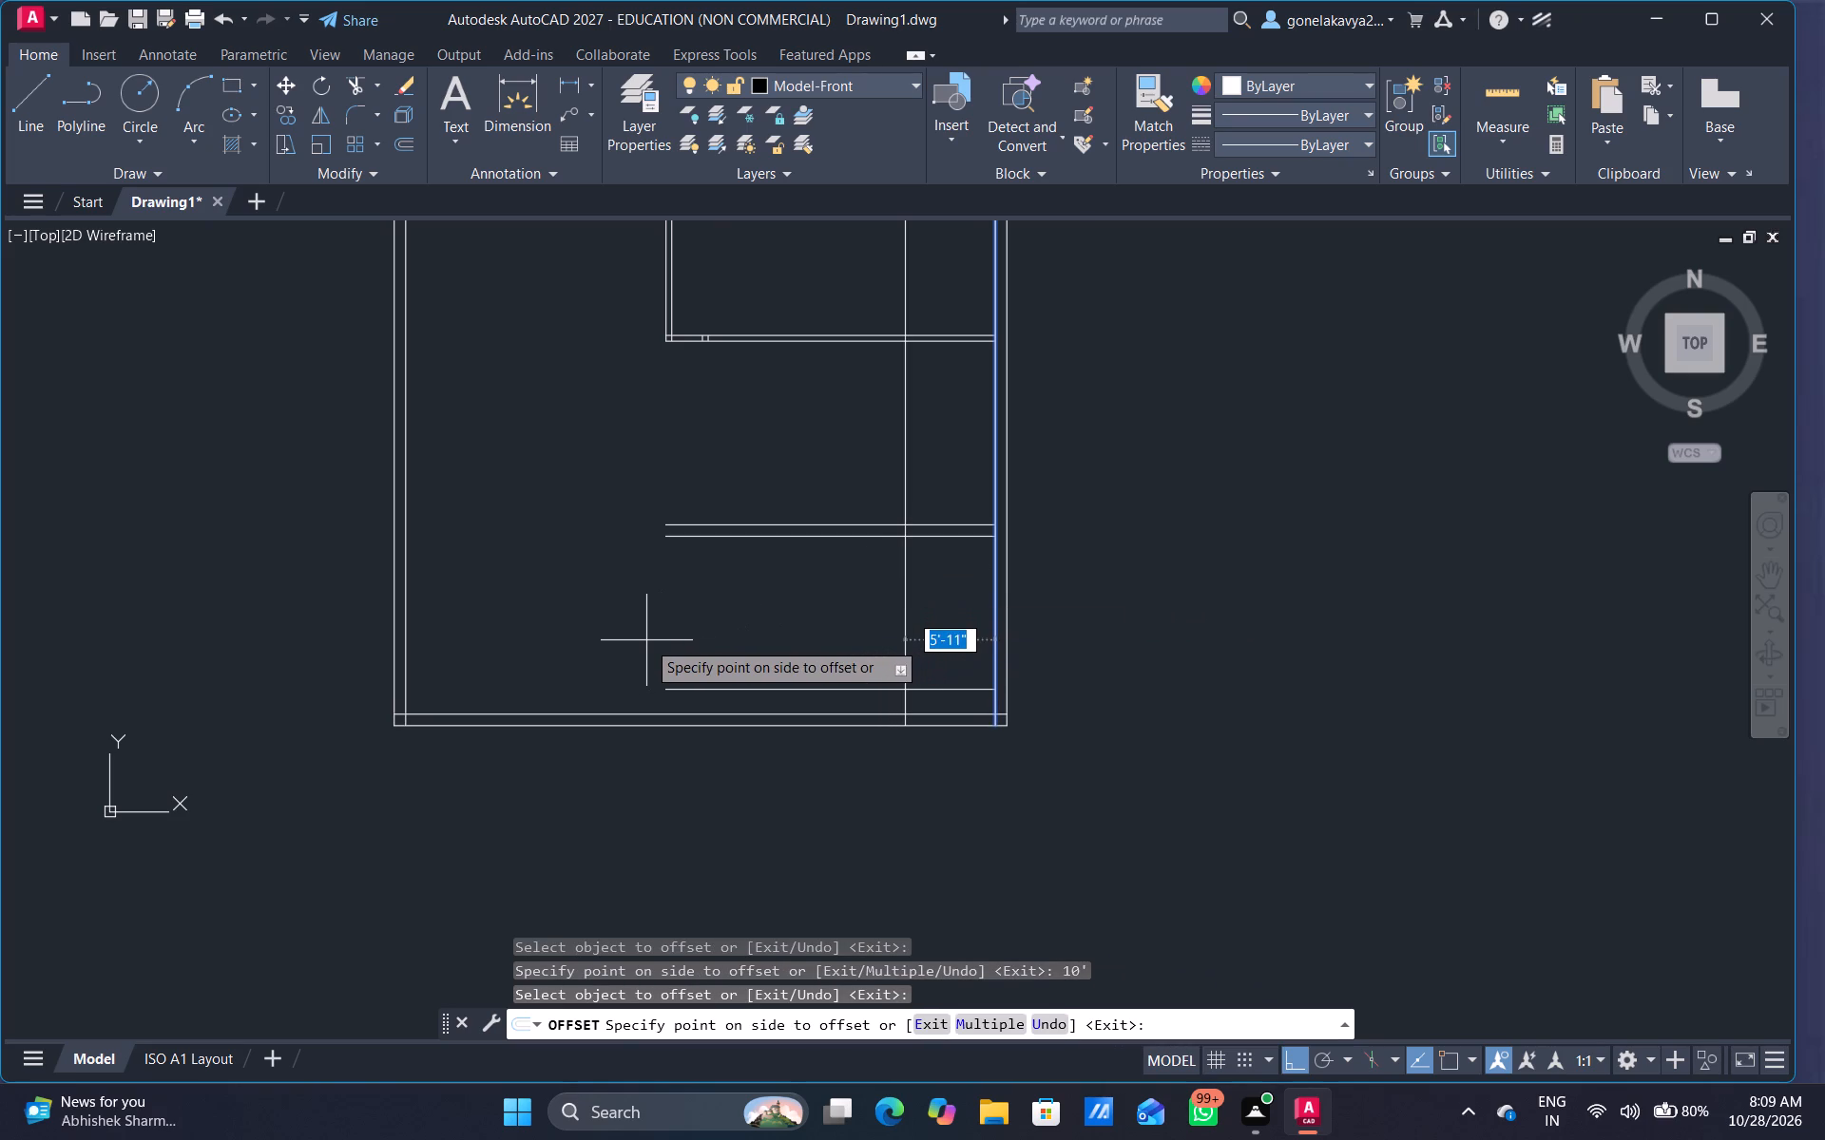
type("18'")
key("Return")
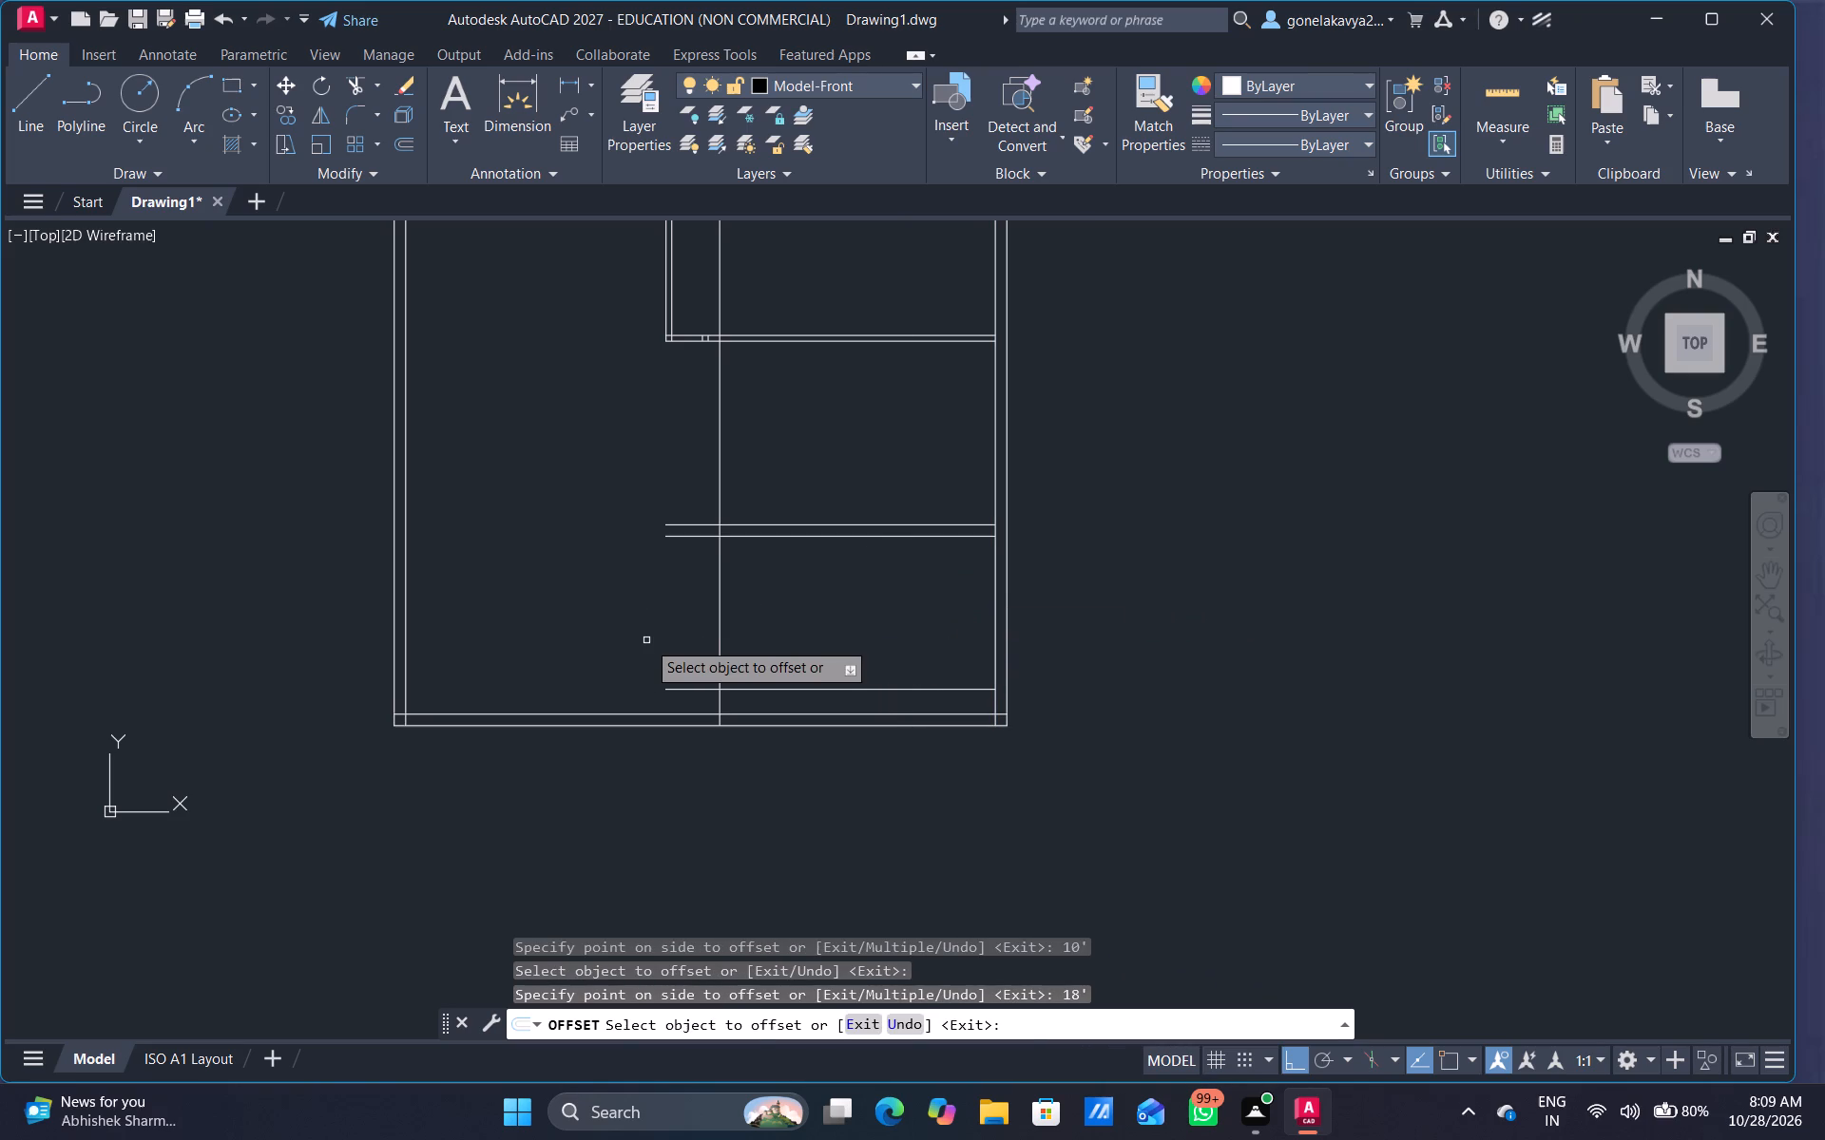
left_click(717, 638)
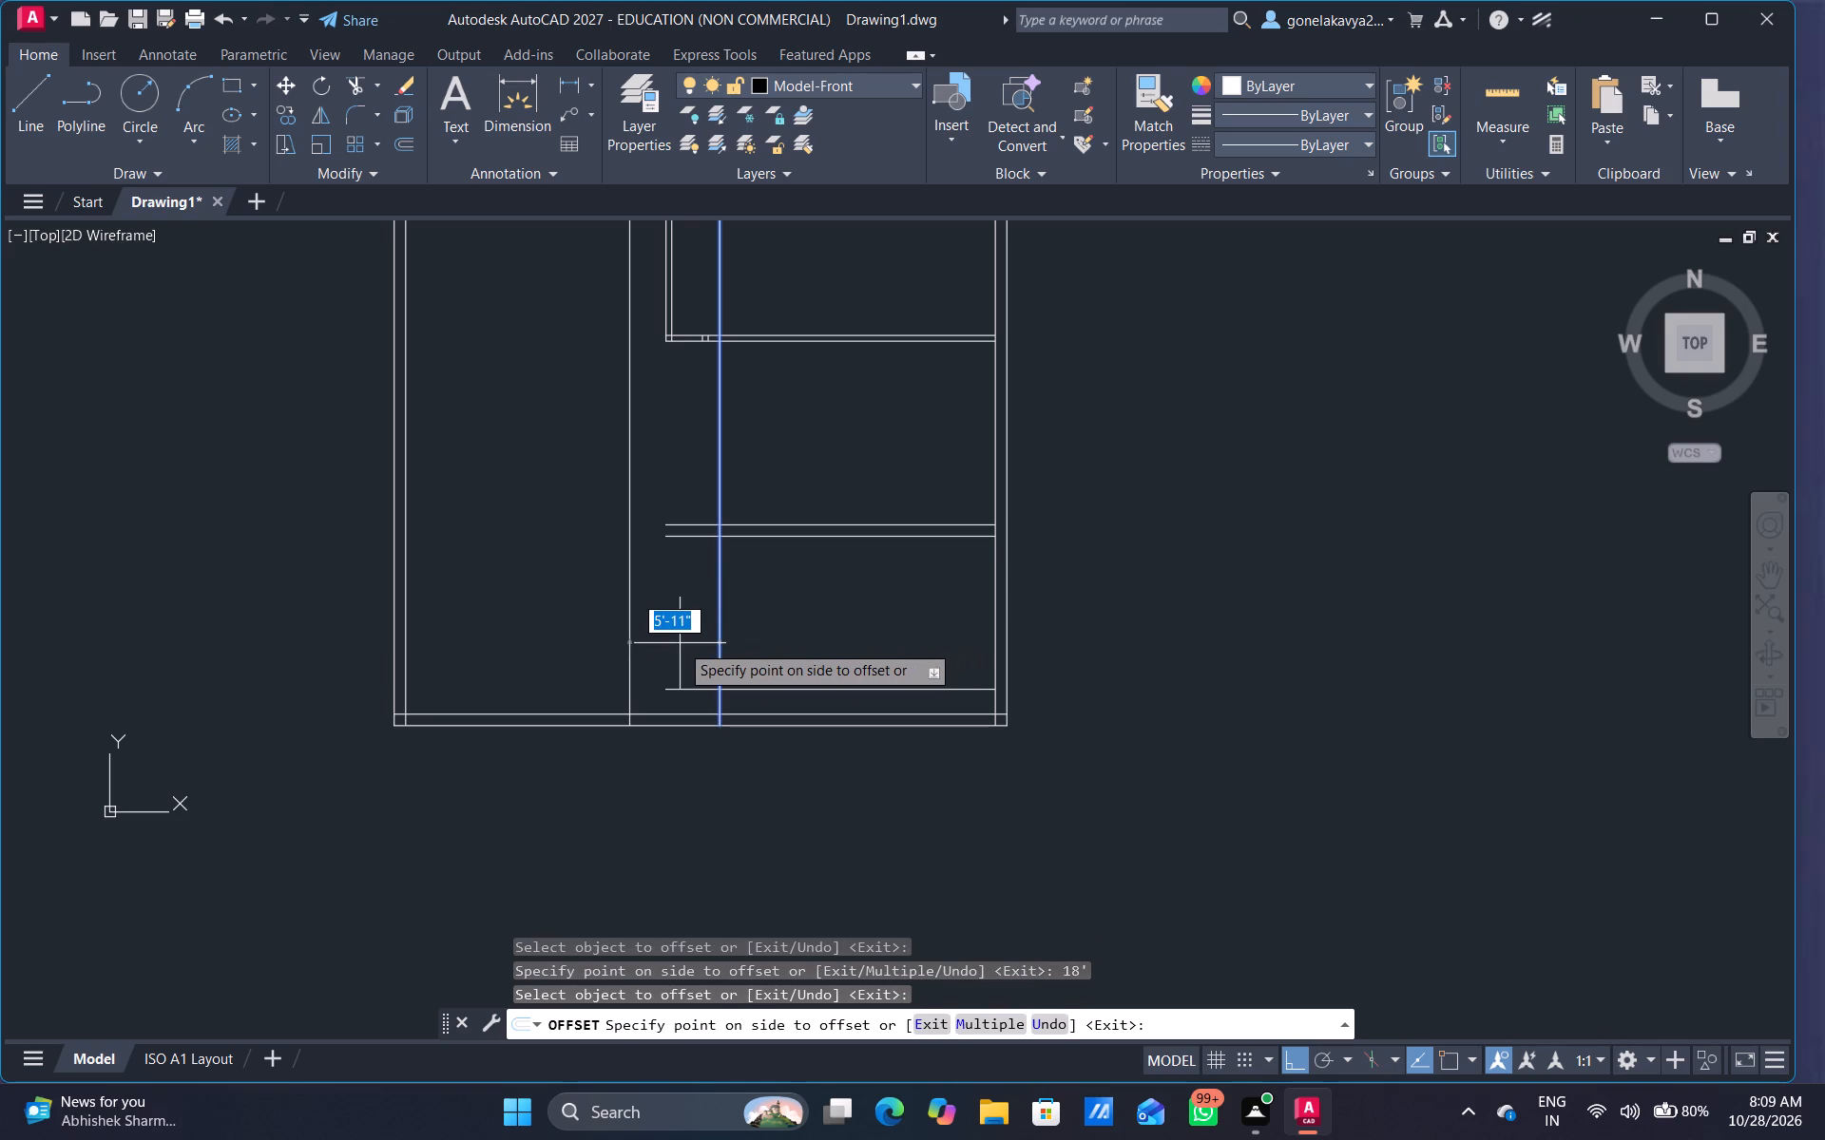
type("4.5\"")
key("Return")
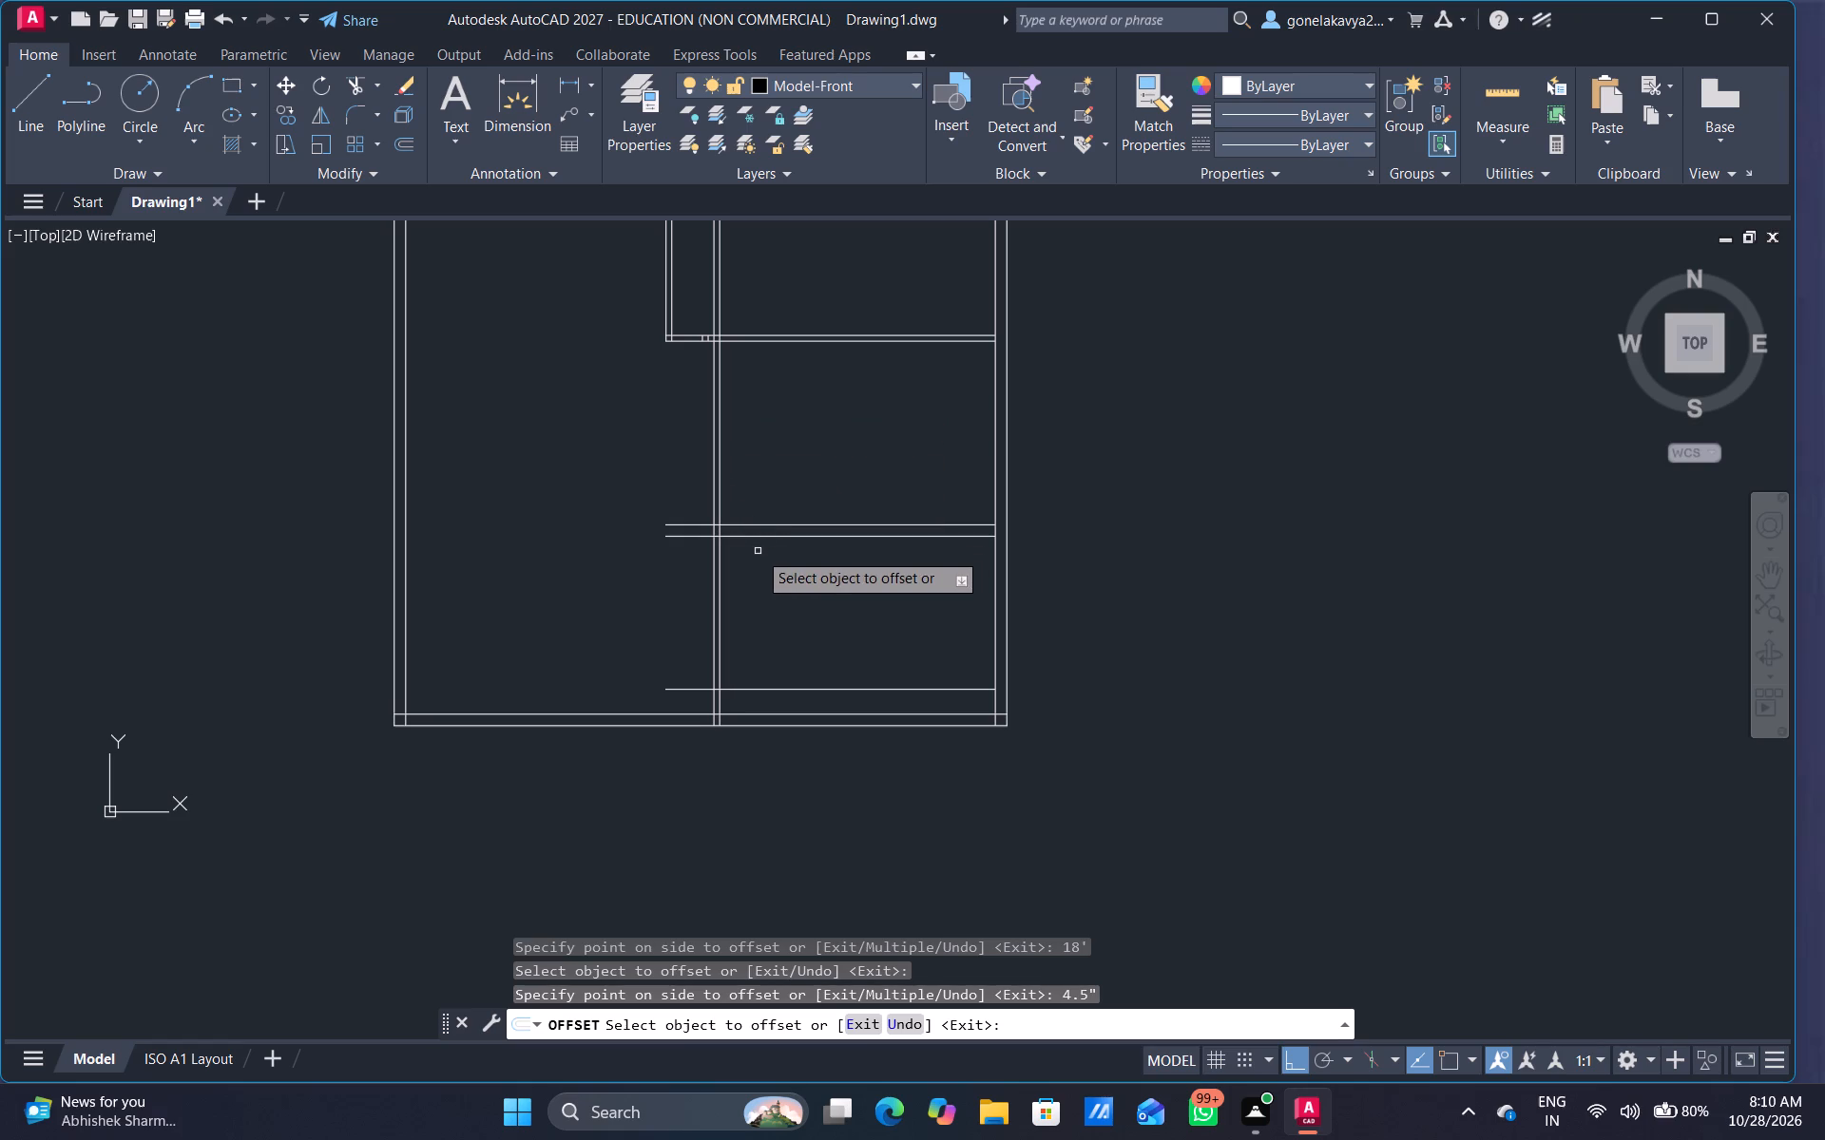
Trim the new 4.5" vertical pair north of the 9" wall, on both sides of the southernmost east partition.
key("Escape")
type("tr")
key("space")
left_click_drag(747, 465, 701, 471)
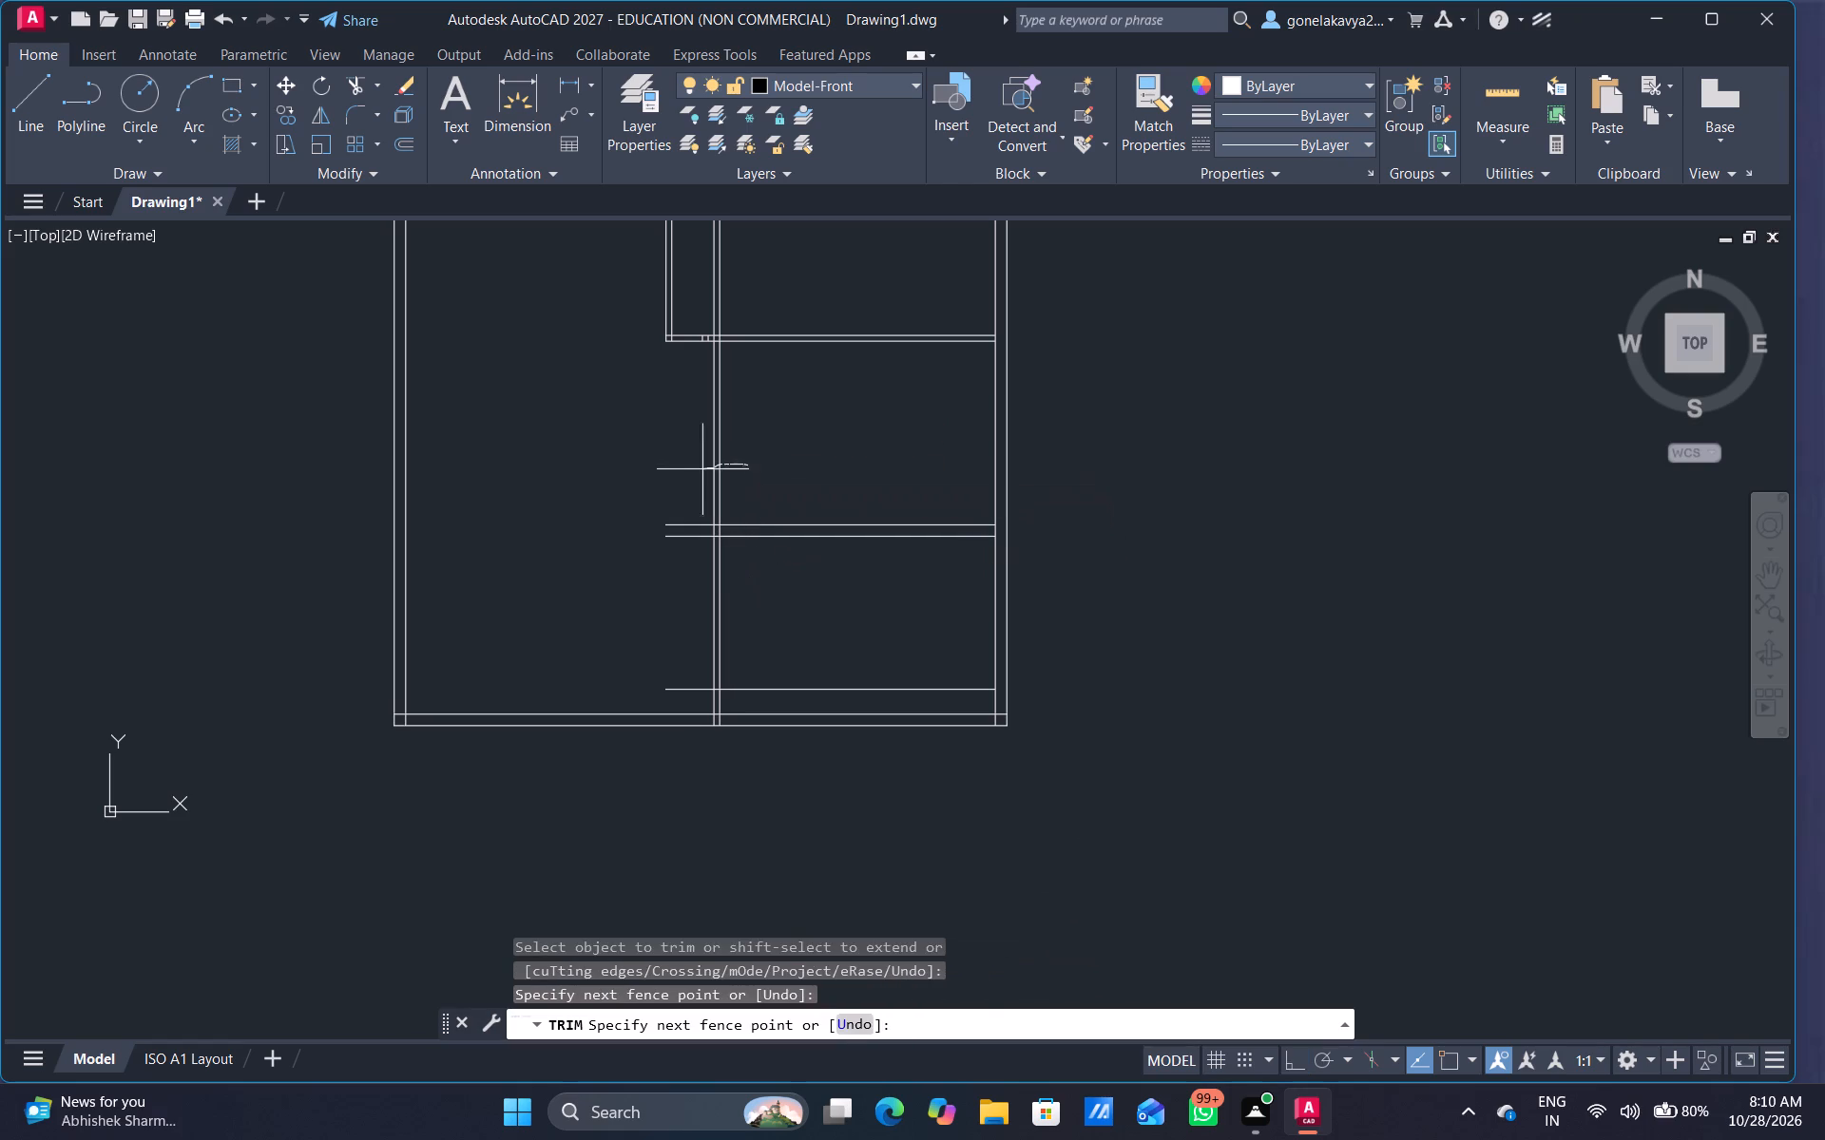
left_click_drag(701, 471, 679, 476)
left_click_drag(763, 275, 689, 275)
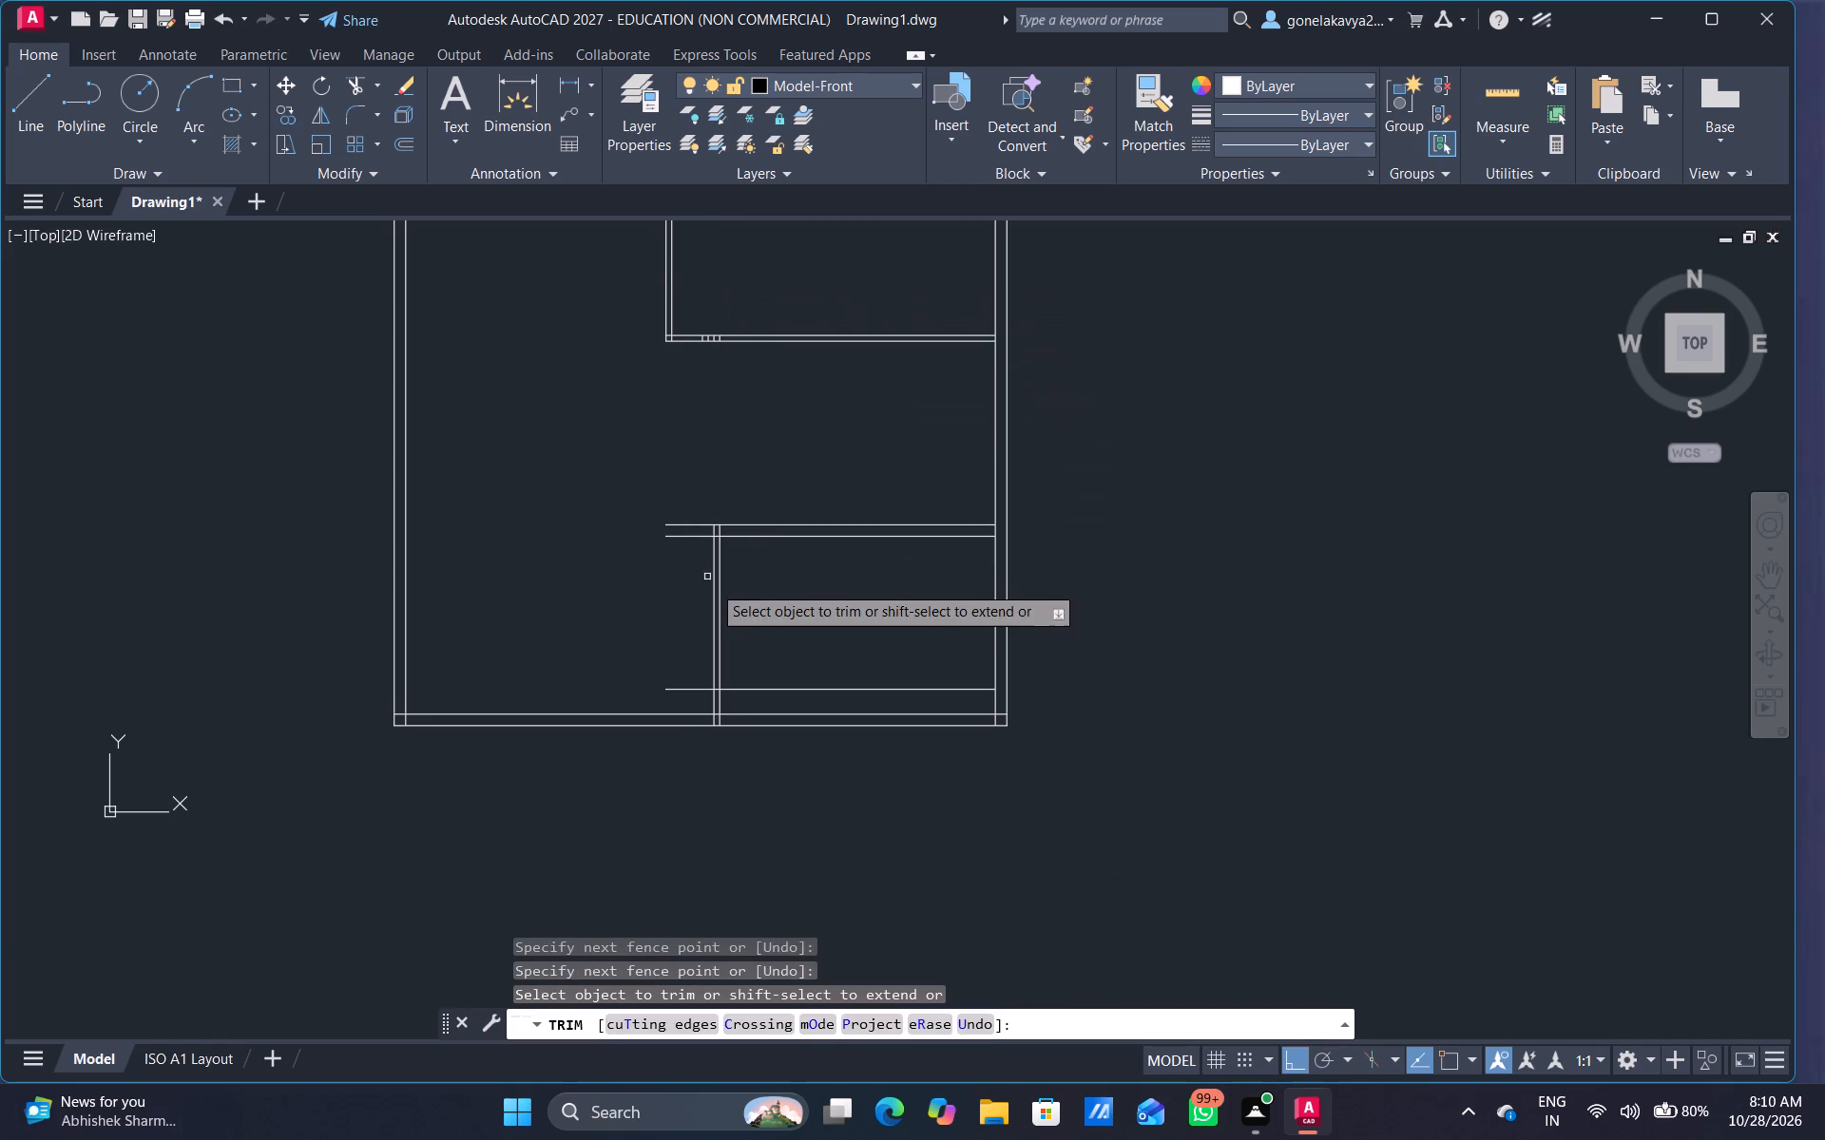
Trim the vertical pair between the 9" wall and the horizontal line 10' south of it.
scroll(740, 568, "up", 2)
middle_click_drag(791, 591, 748, 437)
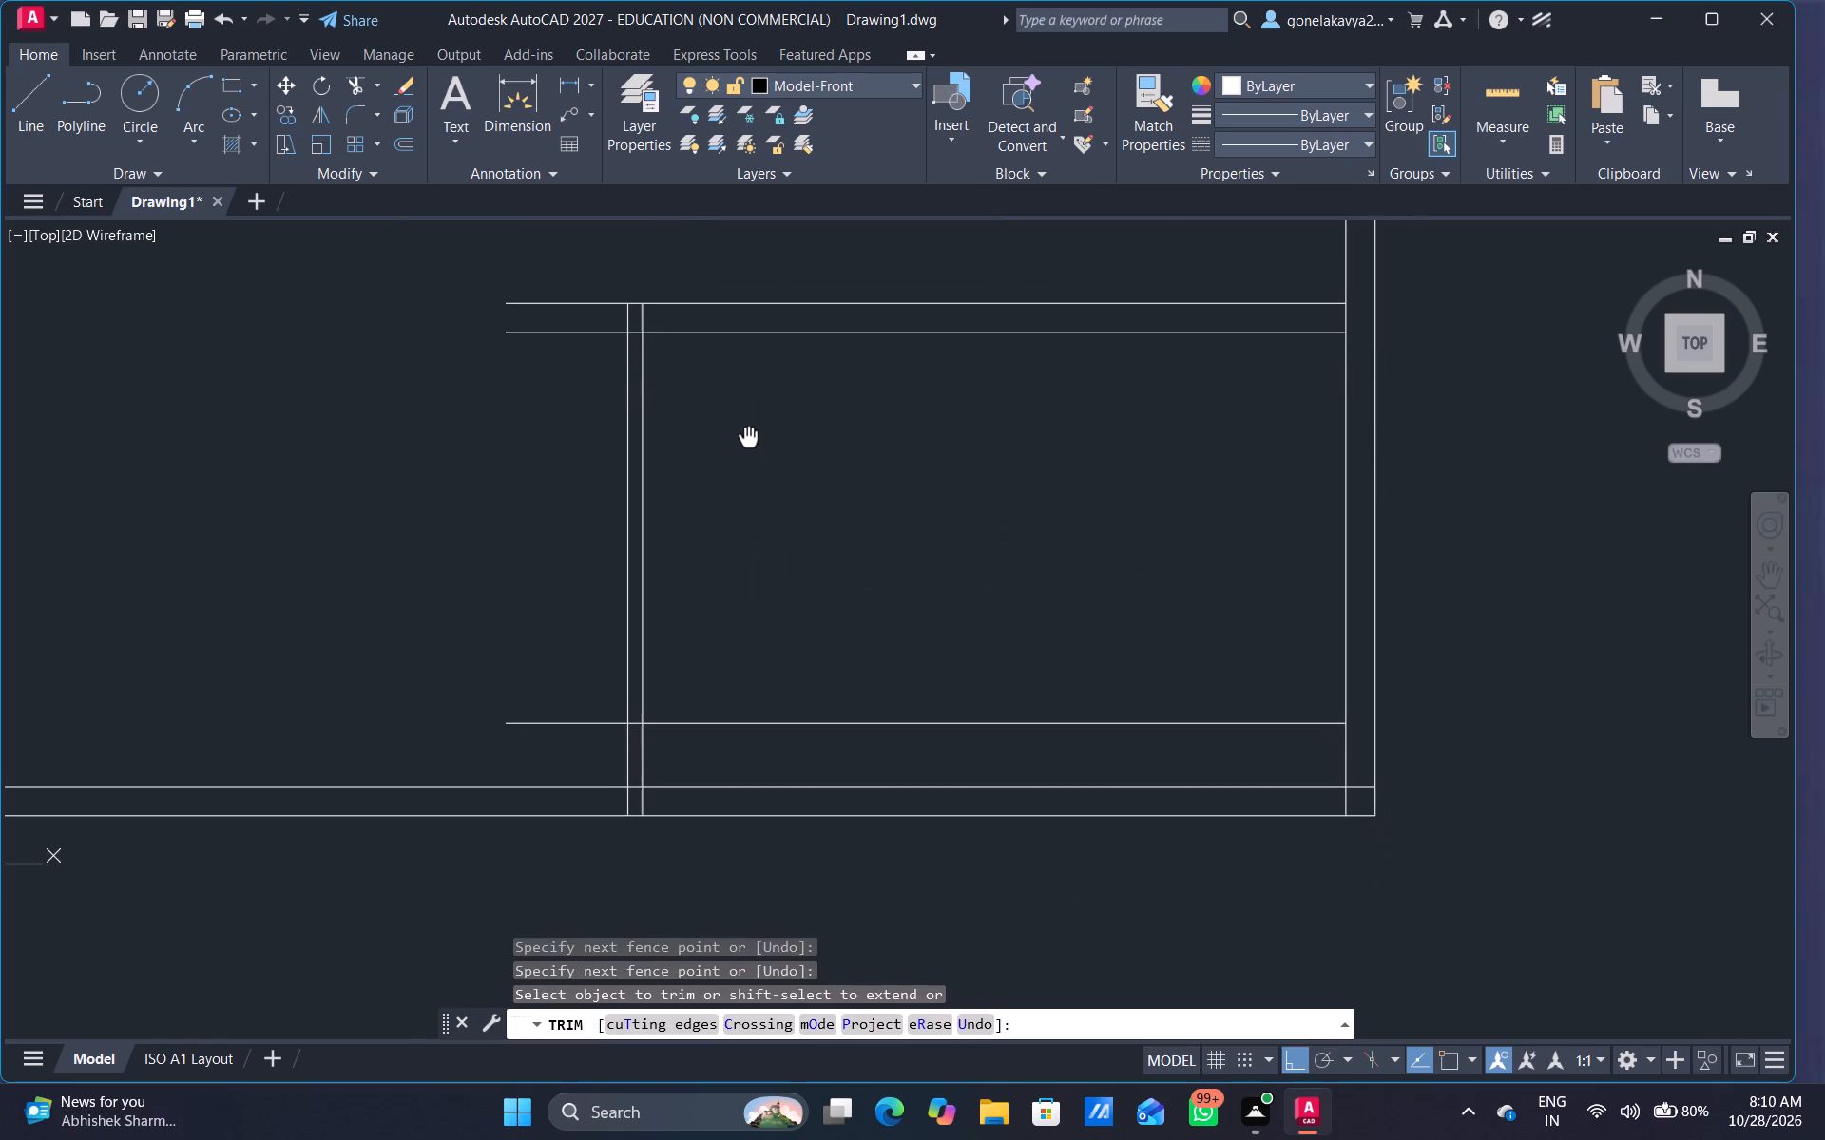
middle_click_drag(748, 437, 665, 434)
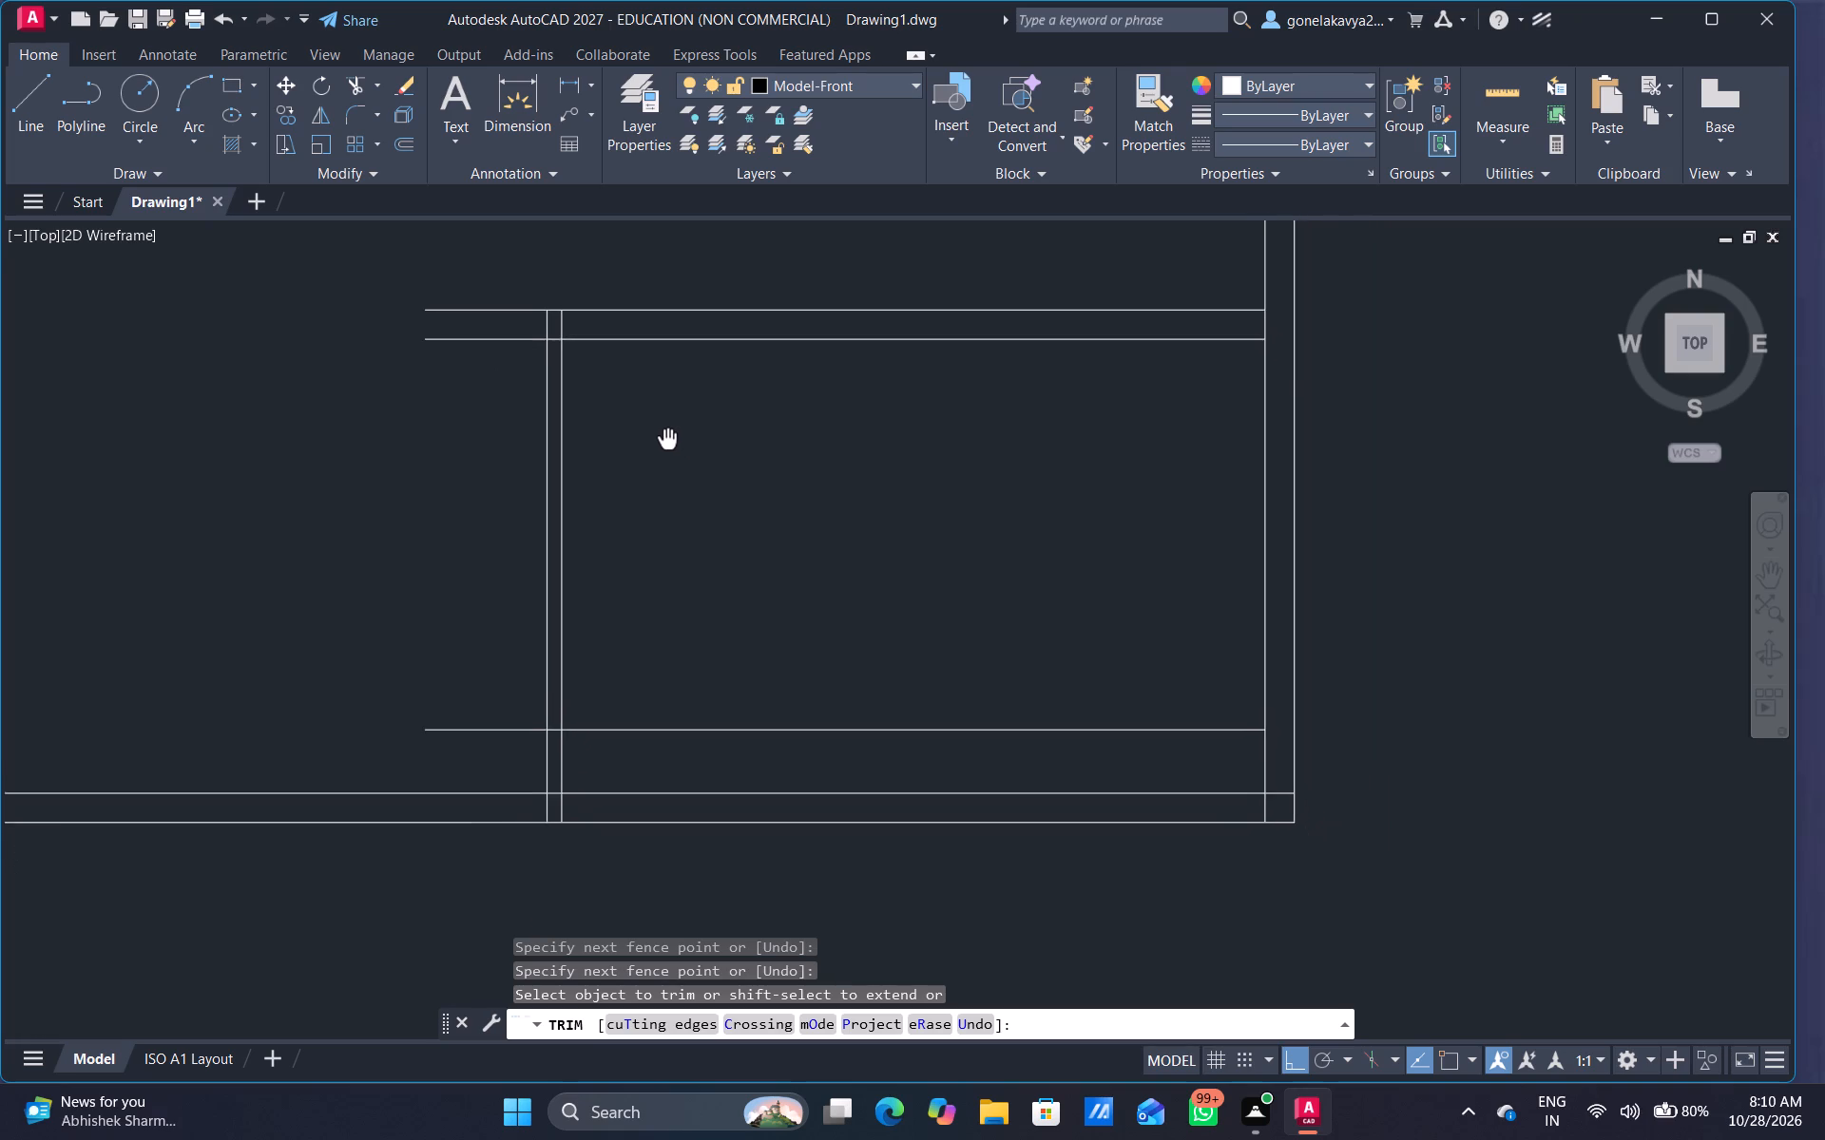
middle_click_drag(665, 434, 710, 427)
scroll(723, 458, "down", 1)
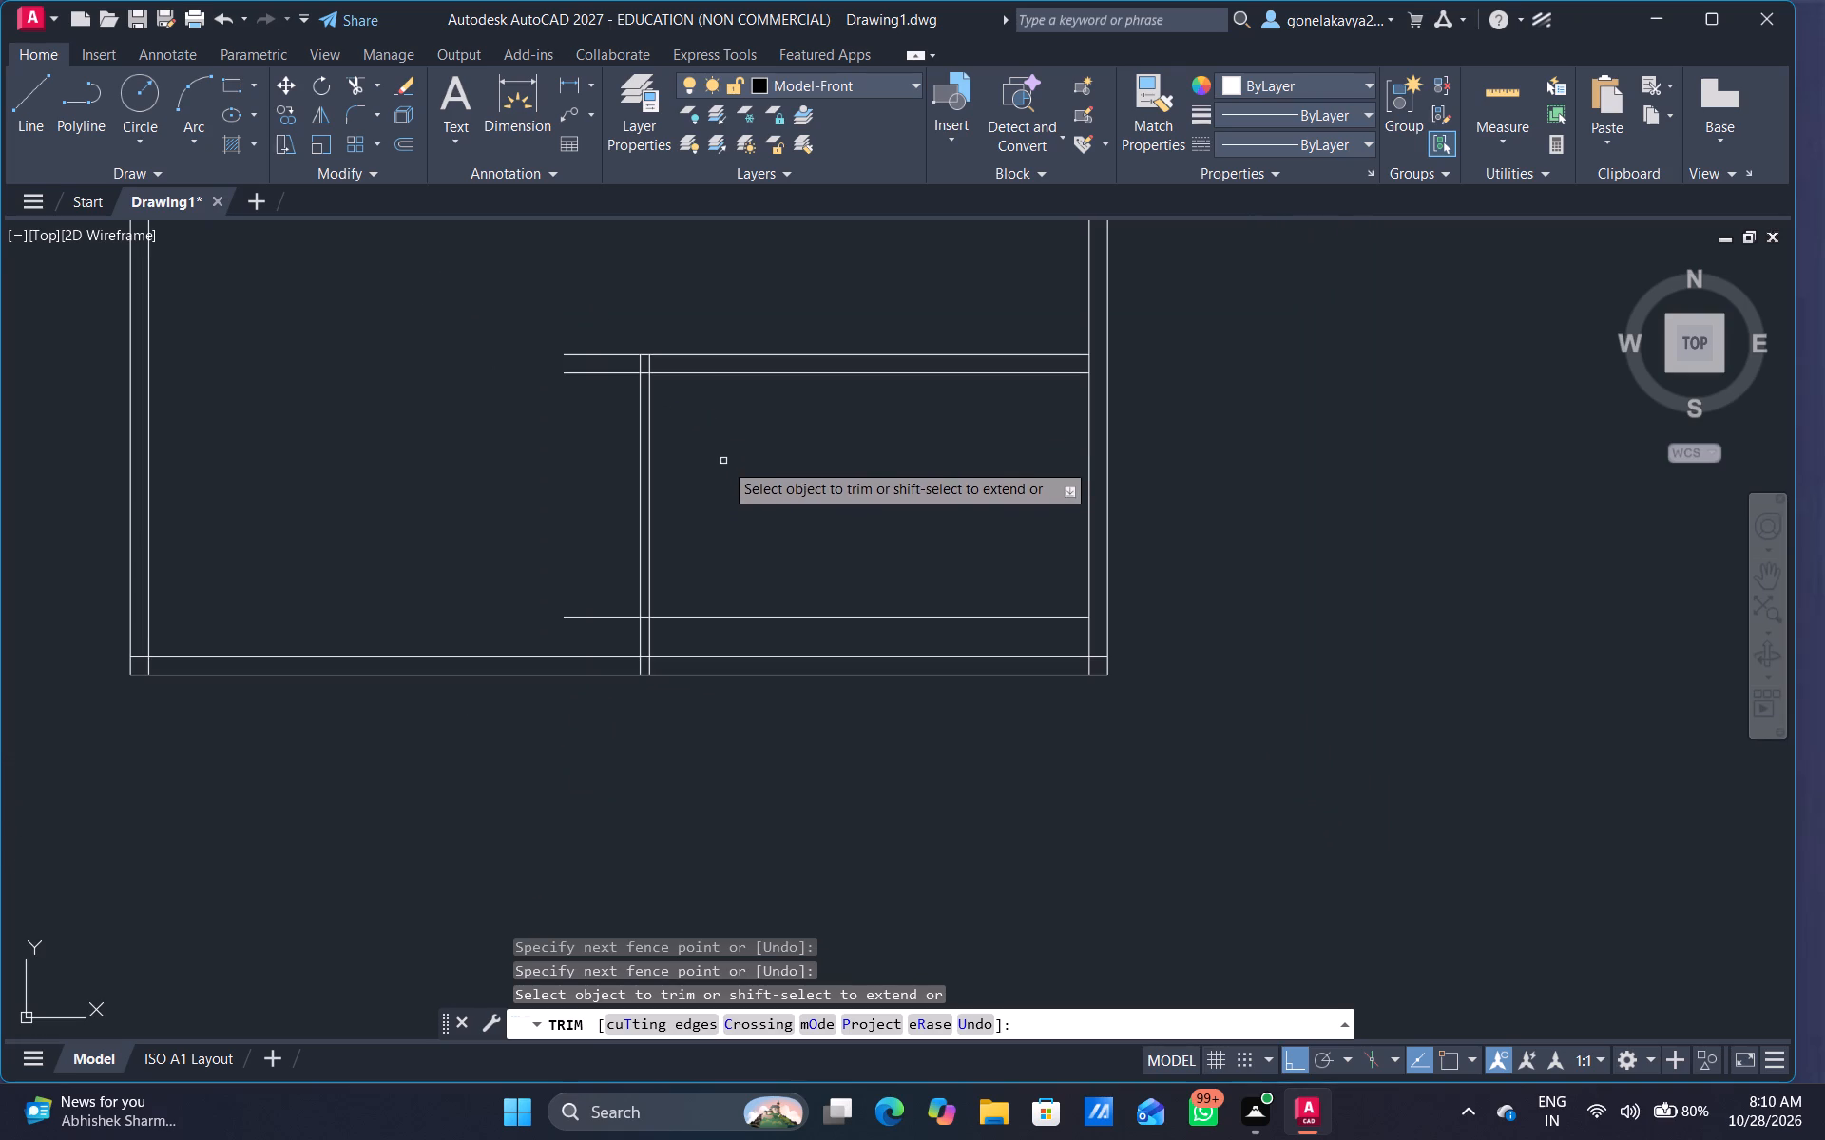
scroll(711, 507, "down", 1)
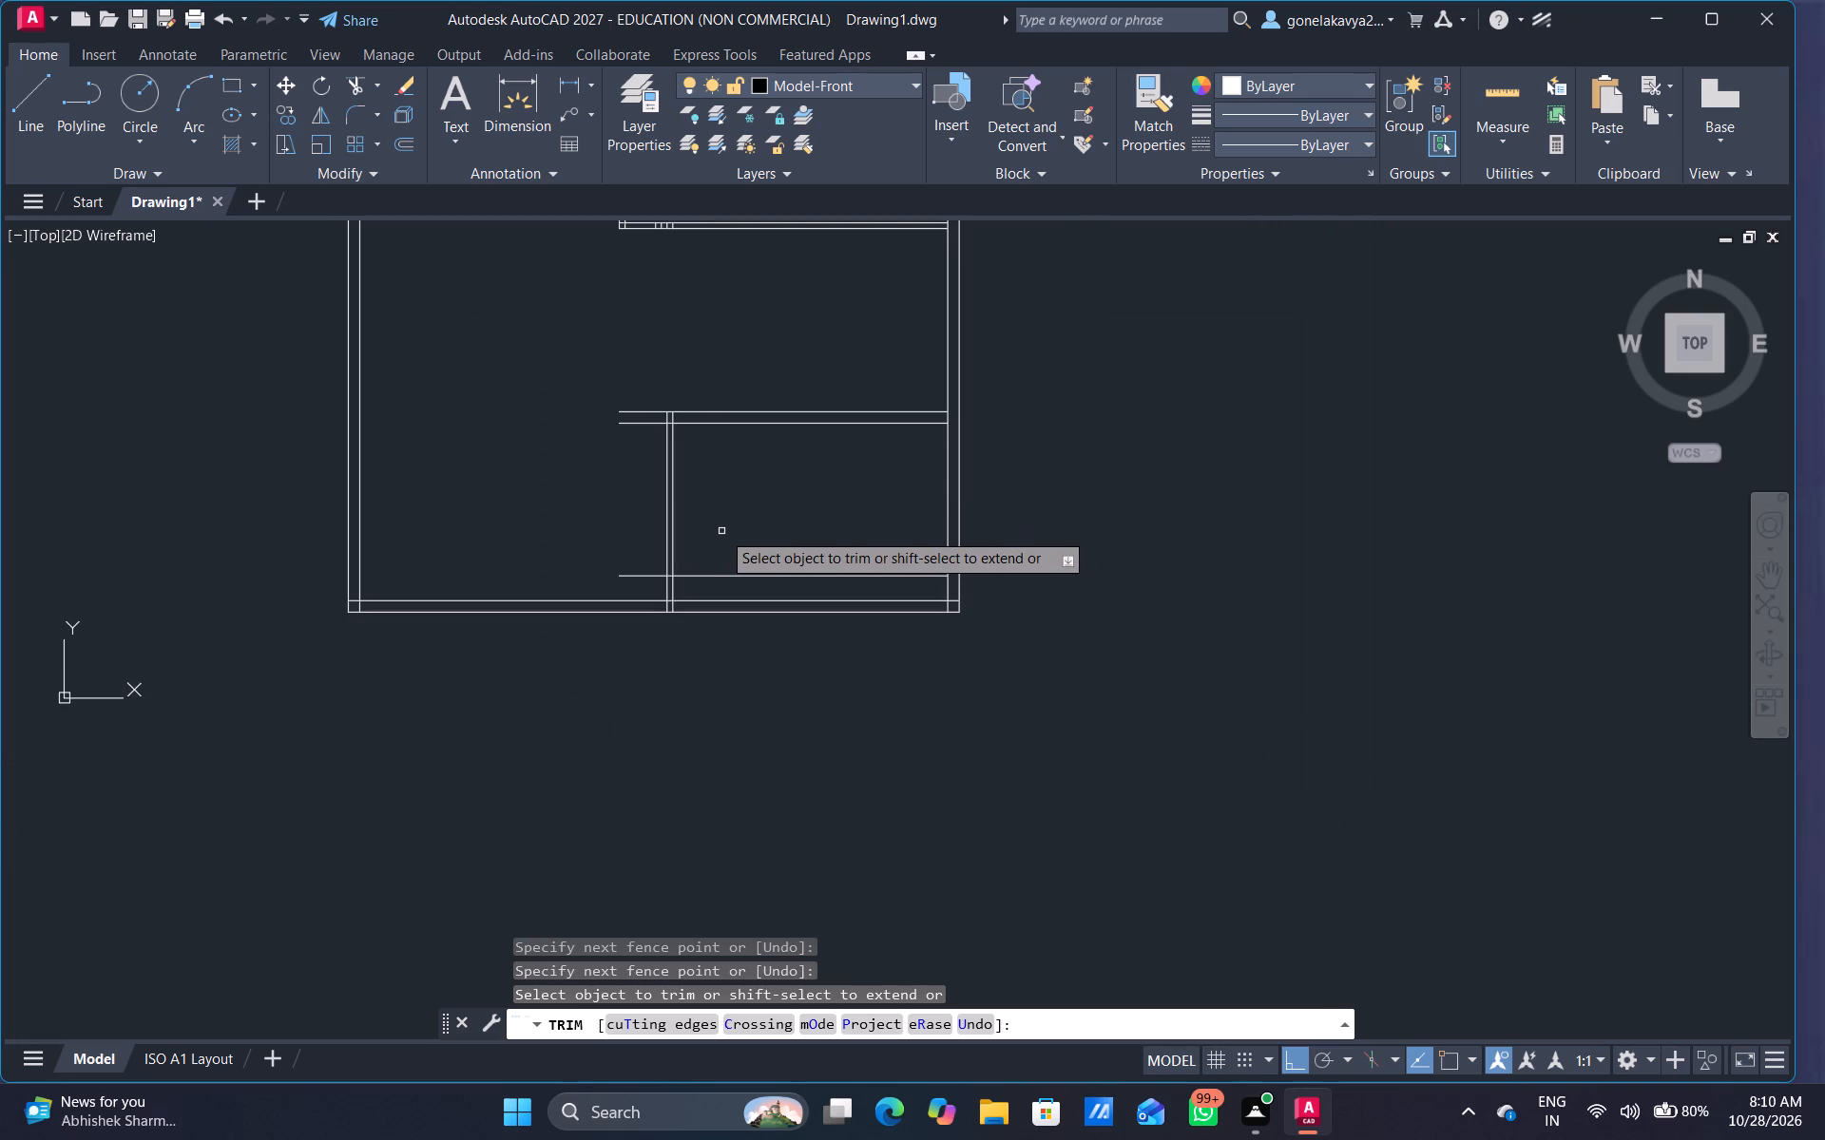
scroll(699, 480, "up", 1)
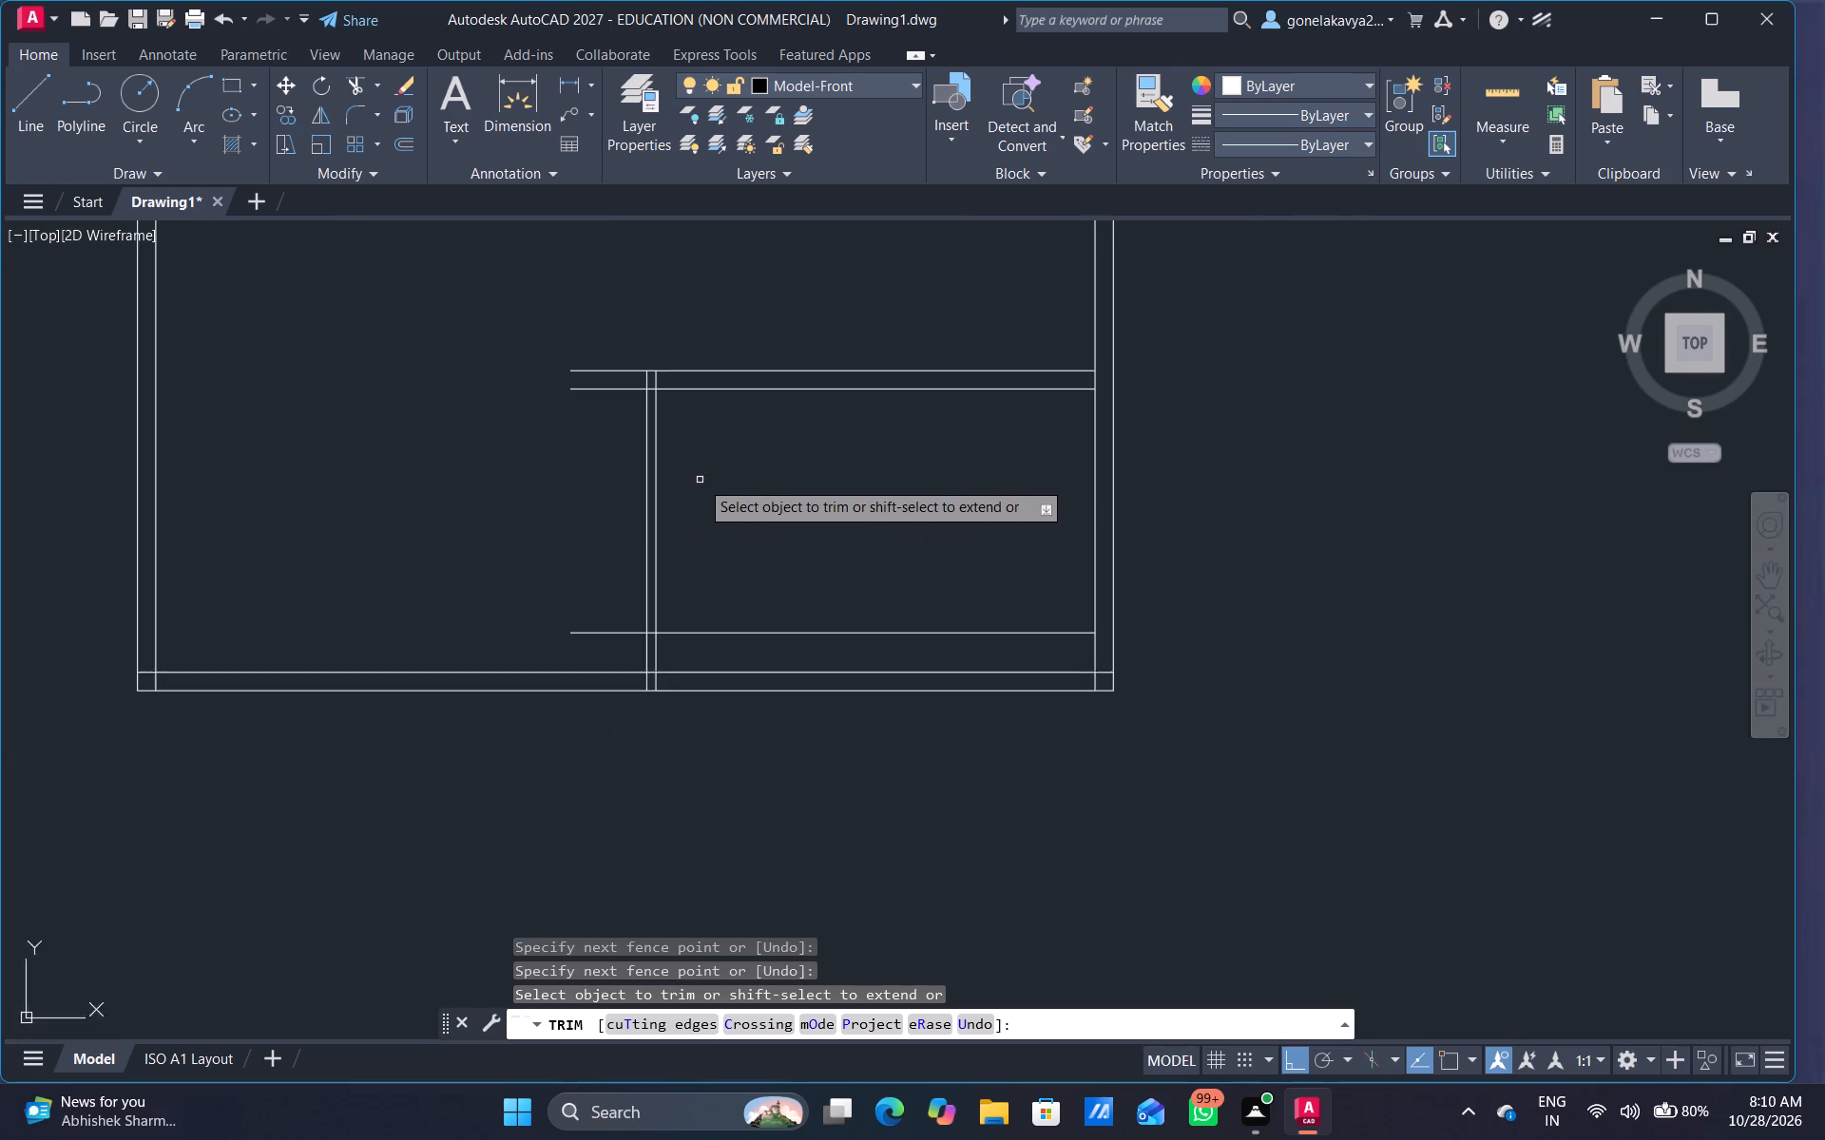
scroll(700, 480, "up", 2)
left_click_drag(706, 432, 506, 565)
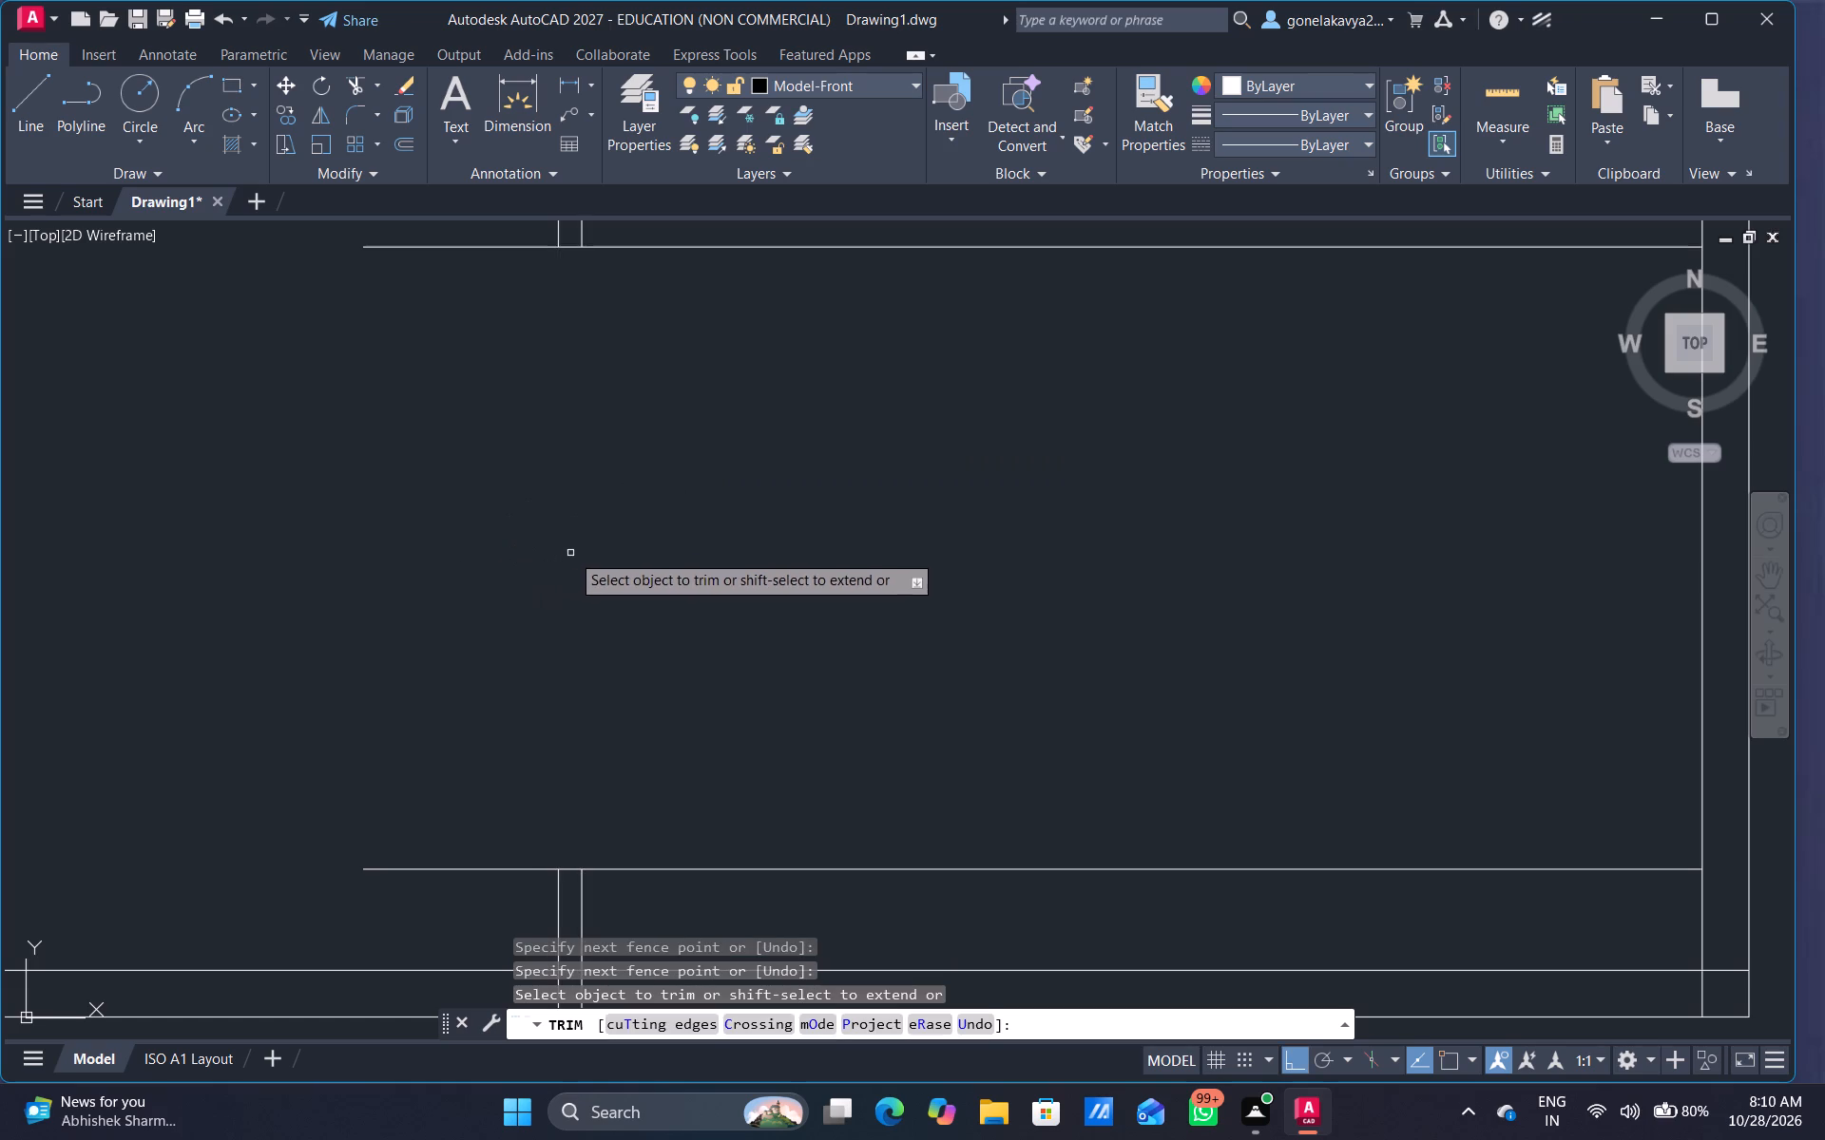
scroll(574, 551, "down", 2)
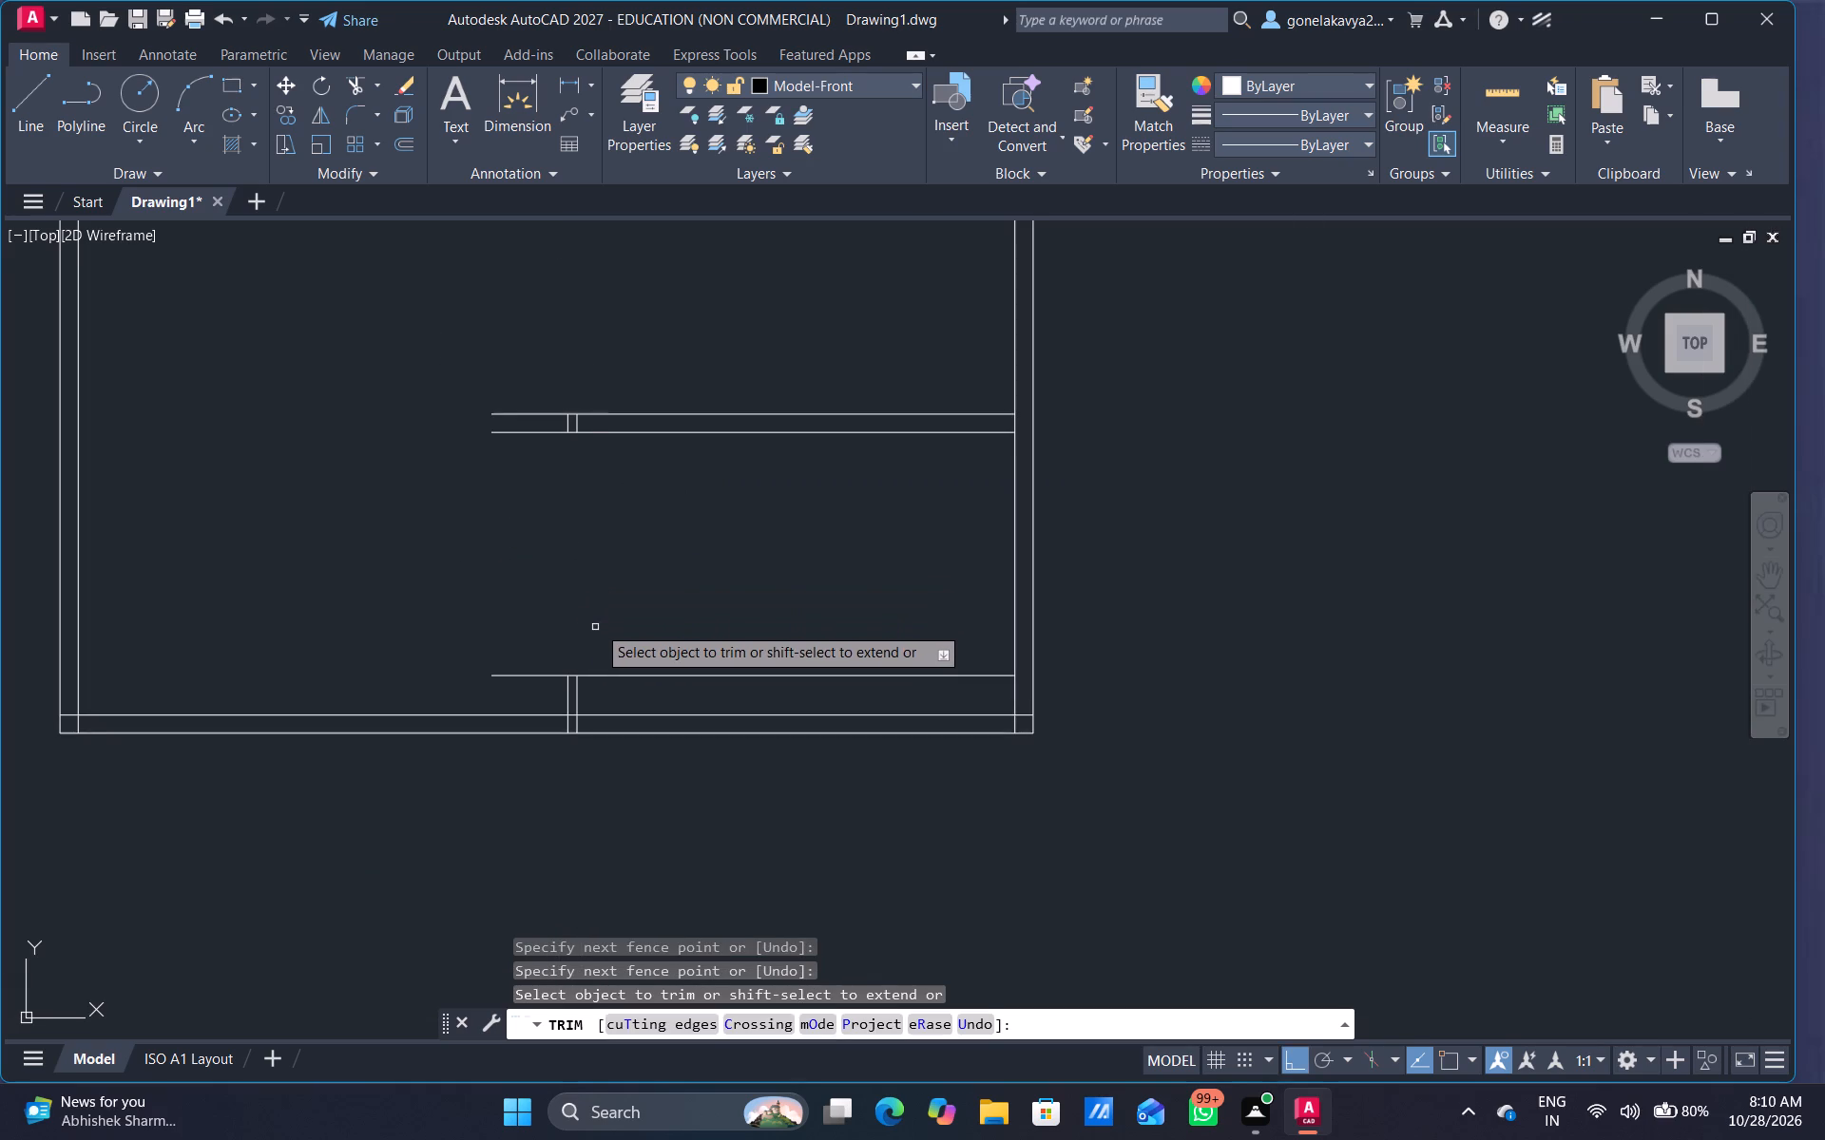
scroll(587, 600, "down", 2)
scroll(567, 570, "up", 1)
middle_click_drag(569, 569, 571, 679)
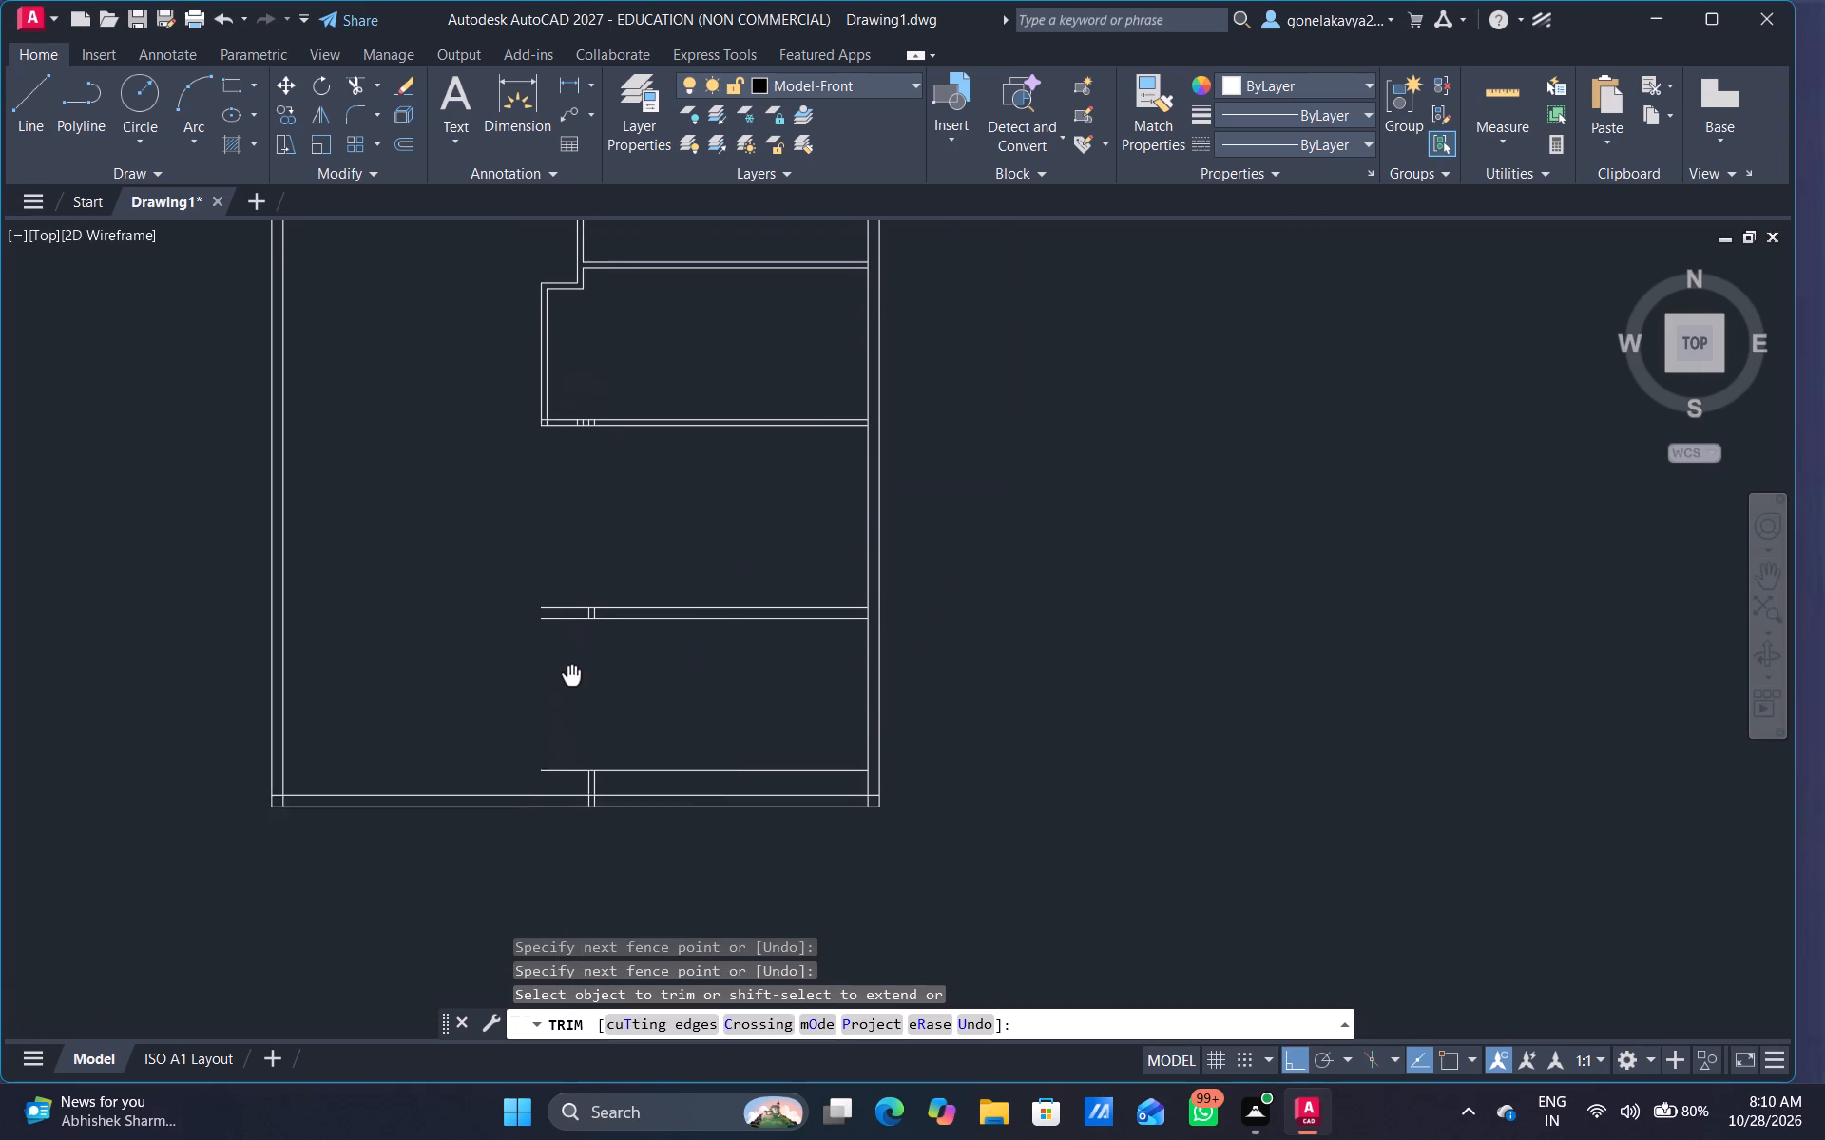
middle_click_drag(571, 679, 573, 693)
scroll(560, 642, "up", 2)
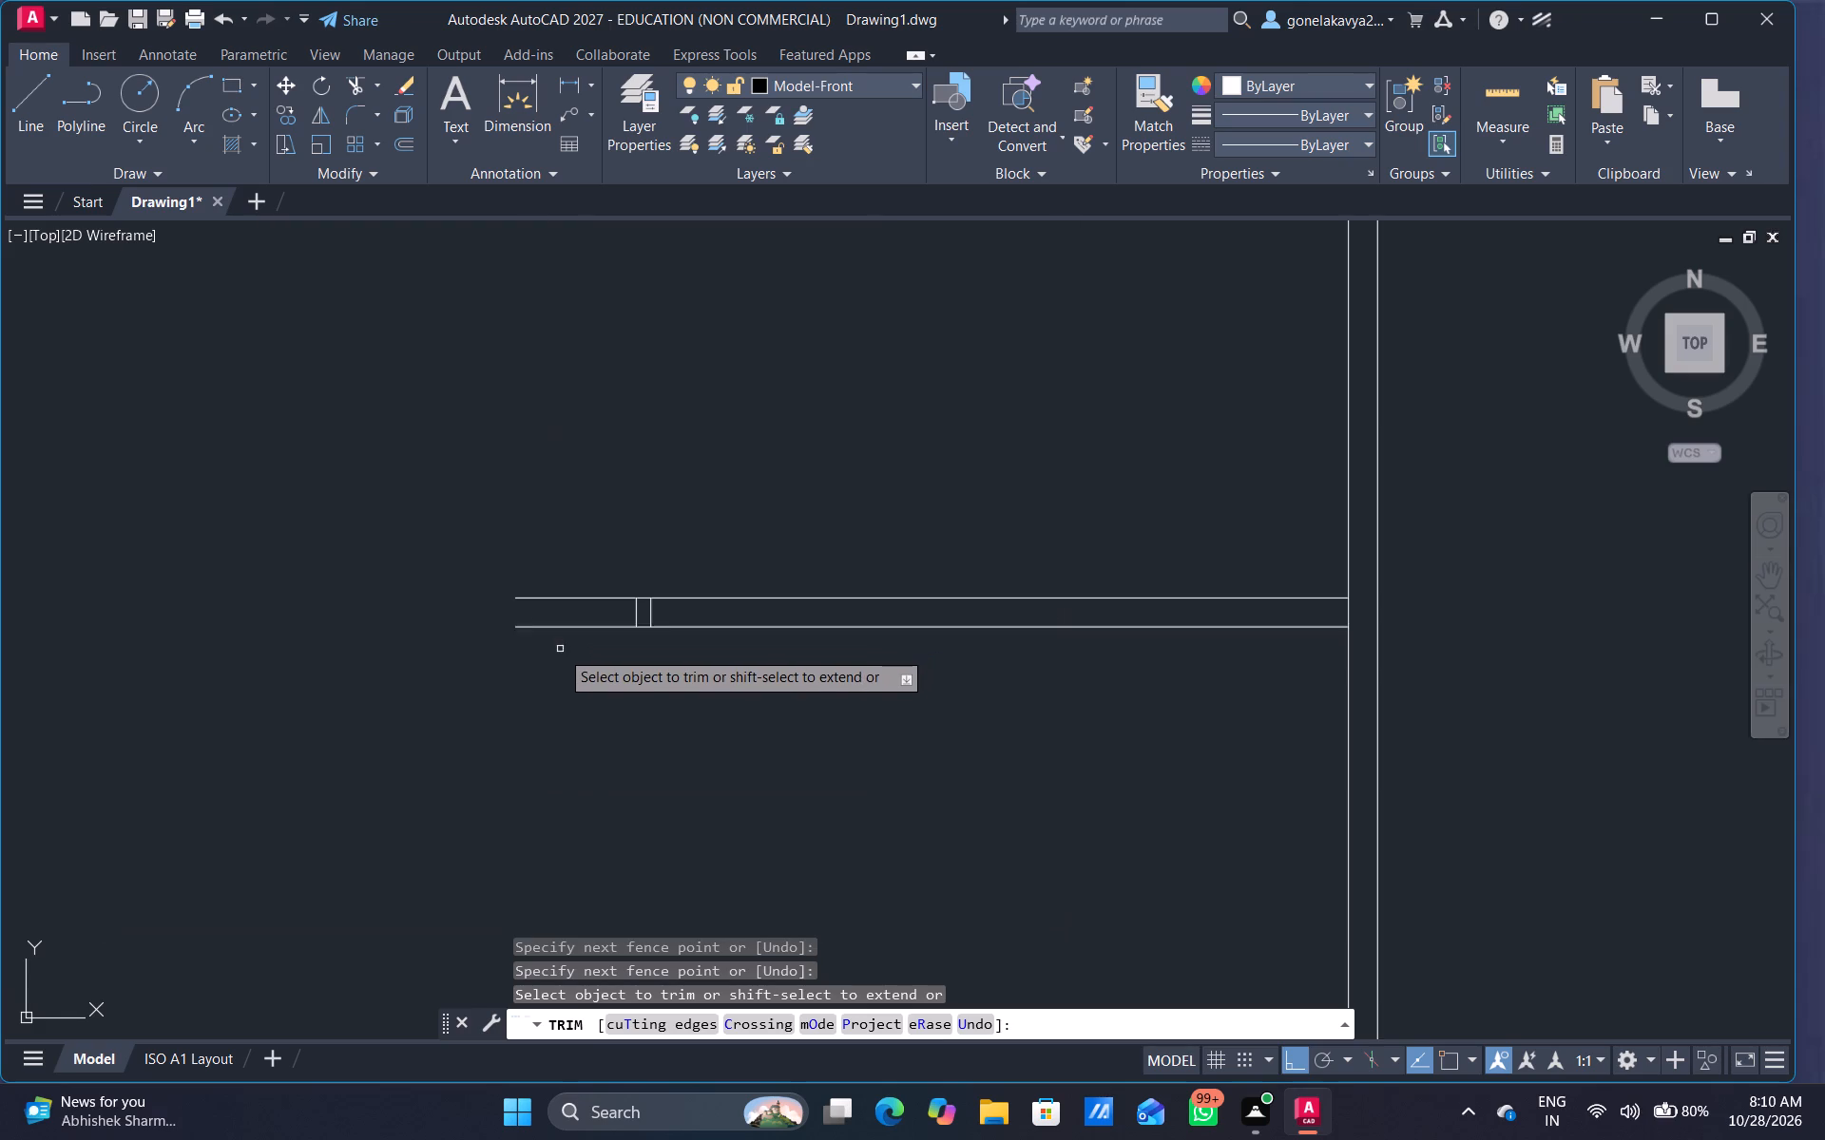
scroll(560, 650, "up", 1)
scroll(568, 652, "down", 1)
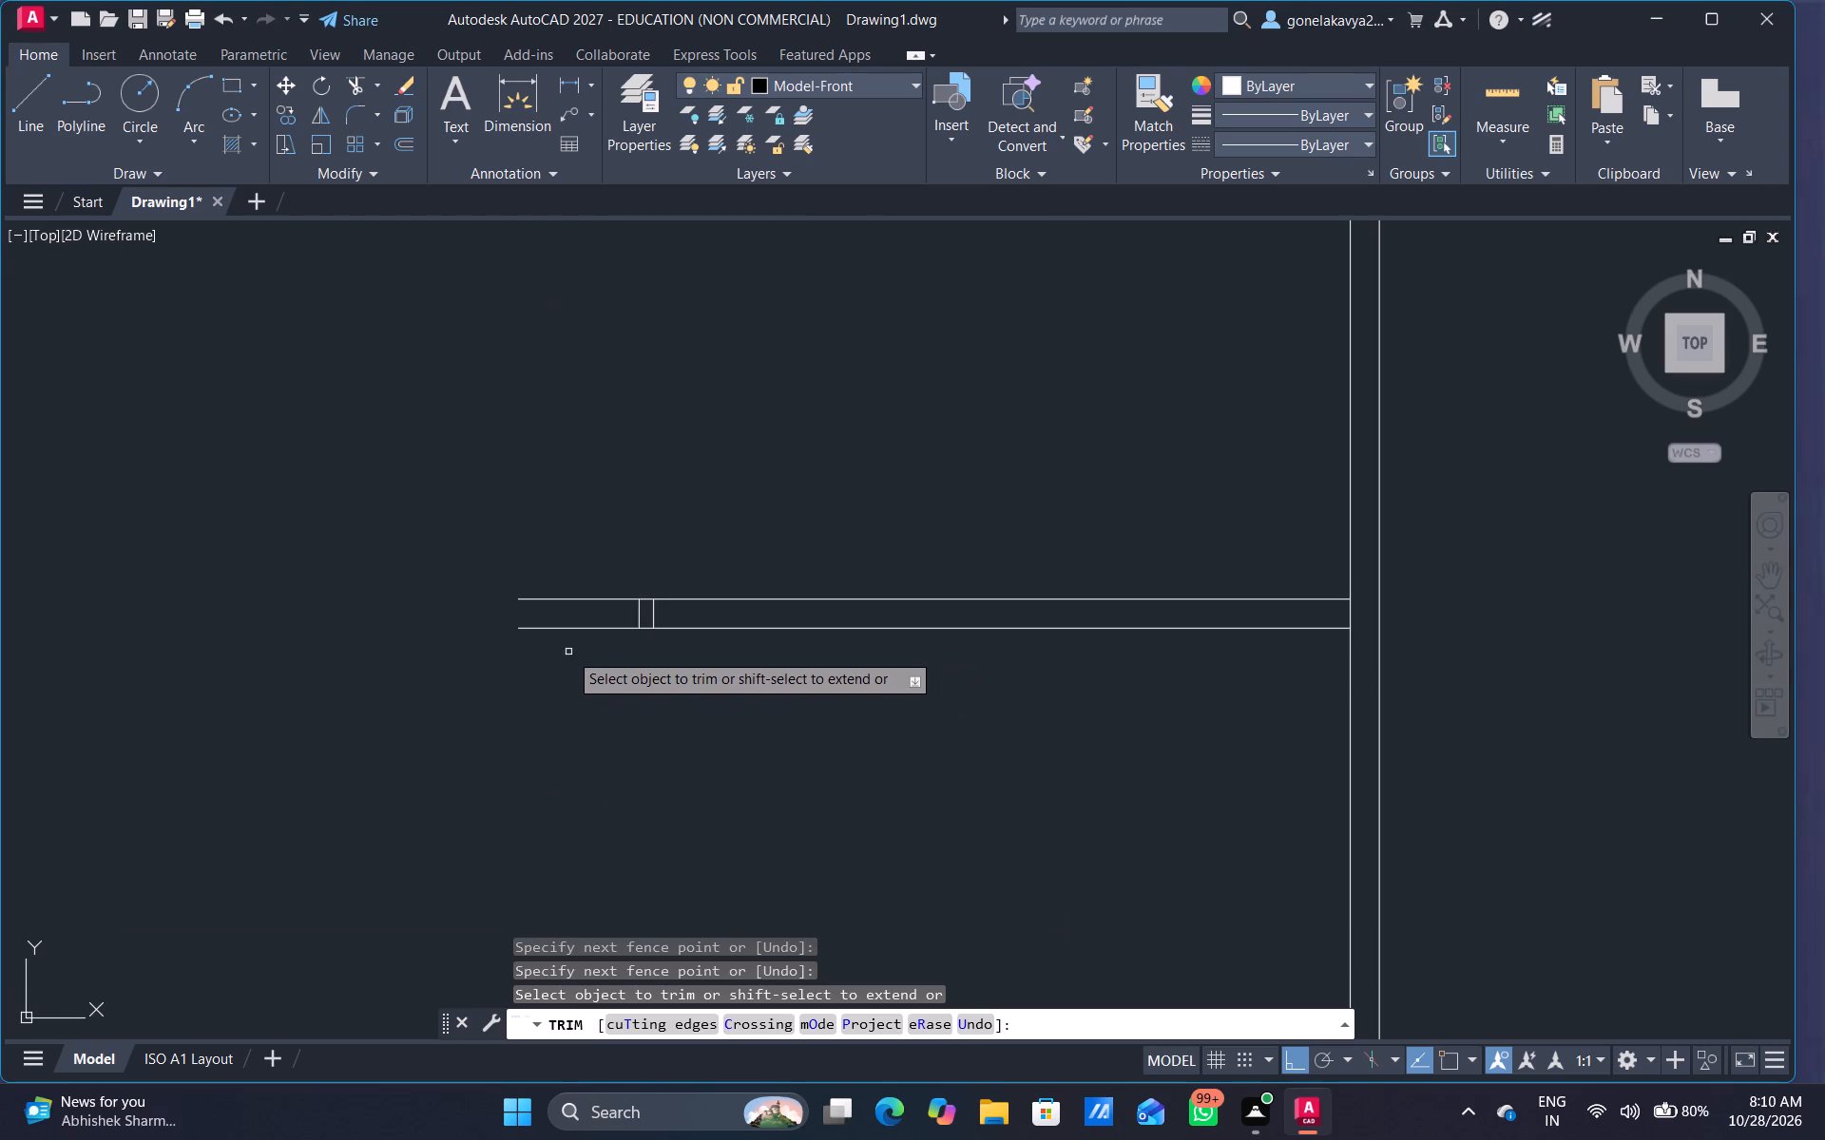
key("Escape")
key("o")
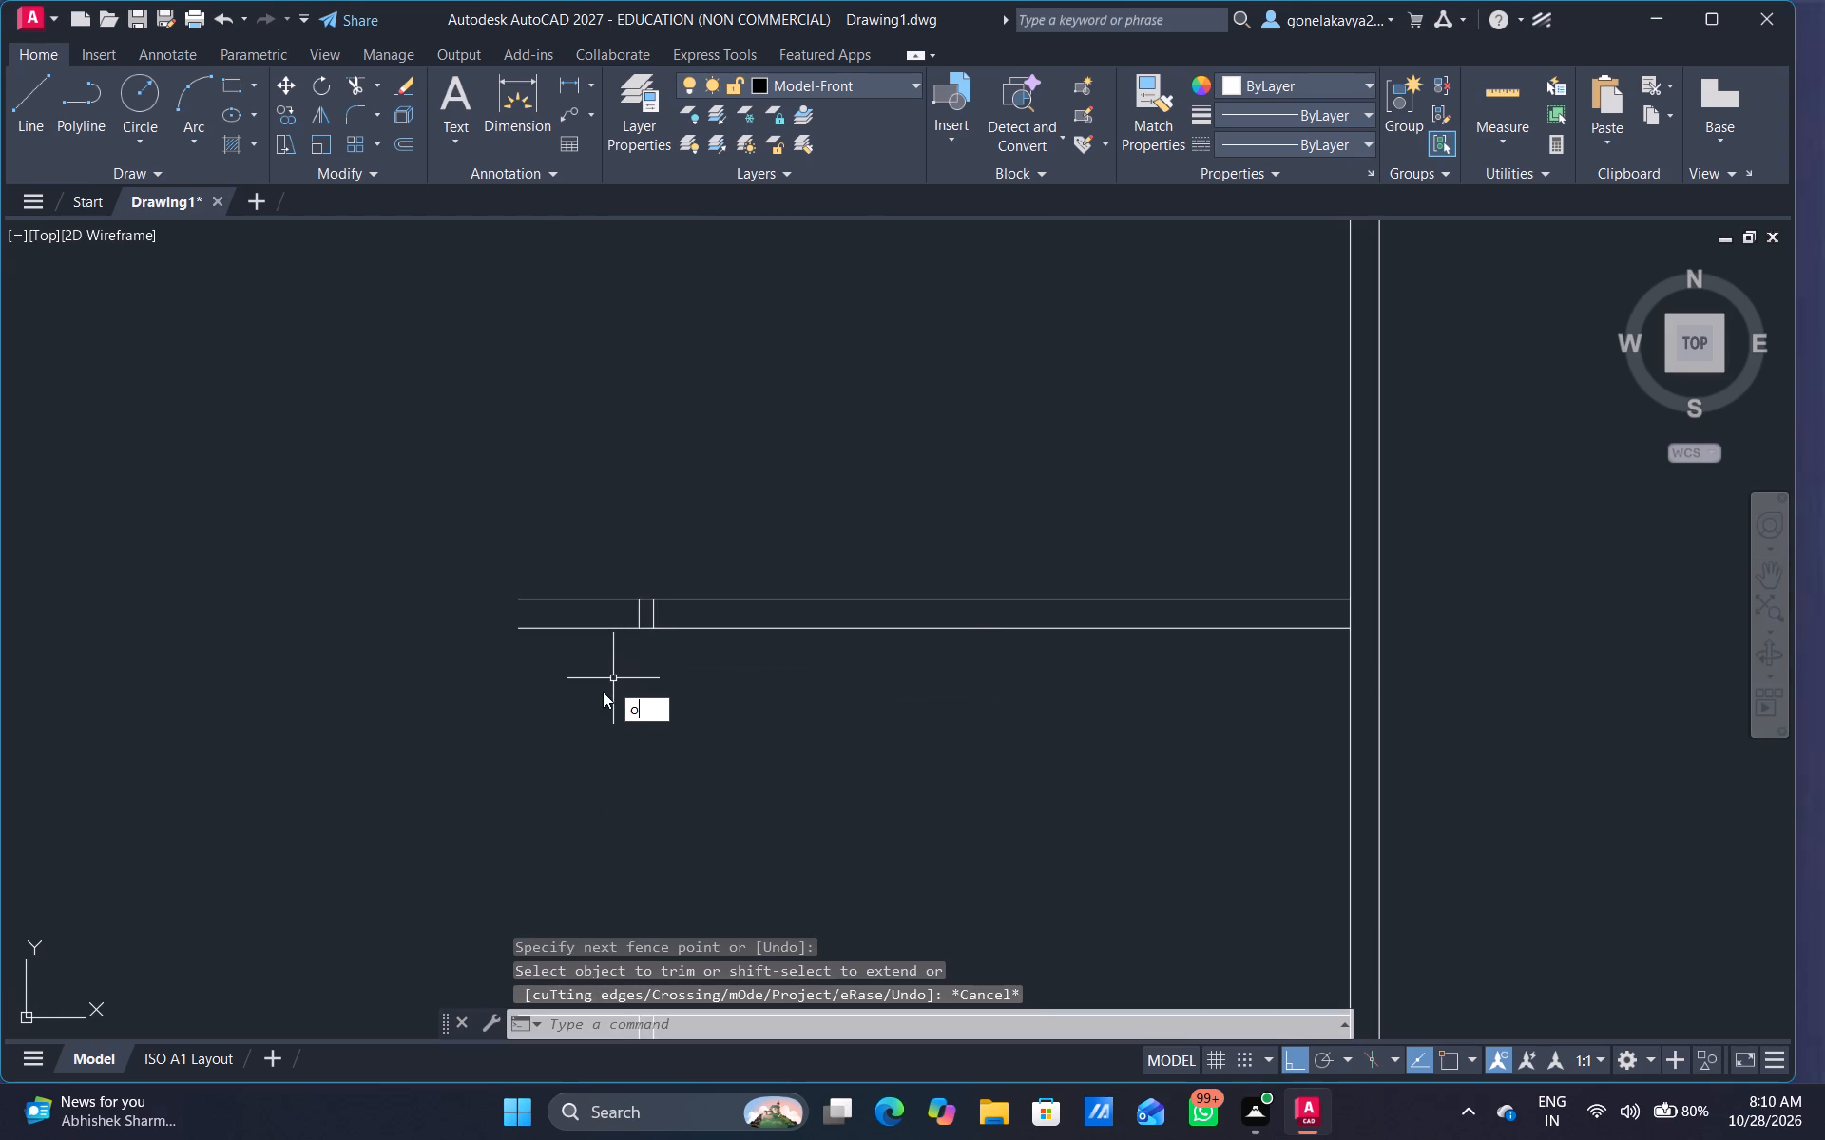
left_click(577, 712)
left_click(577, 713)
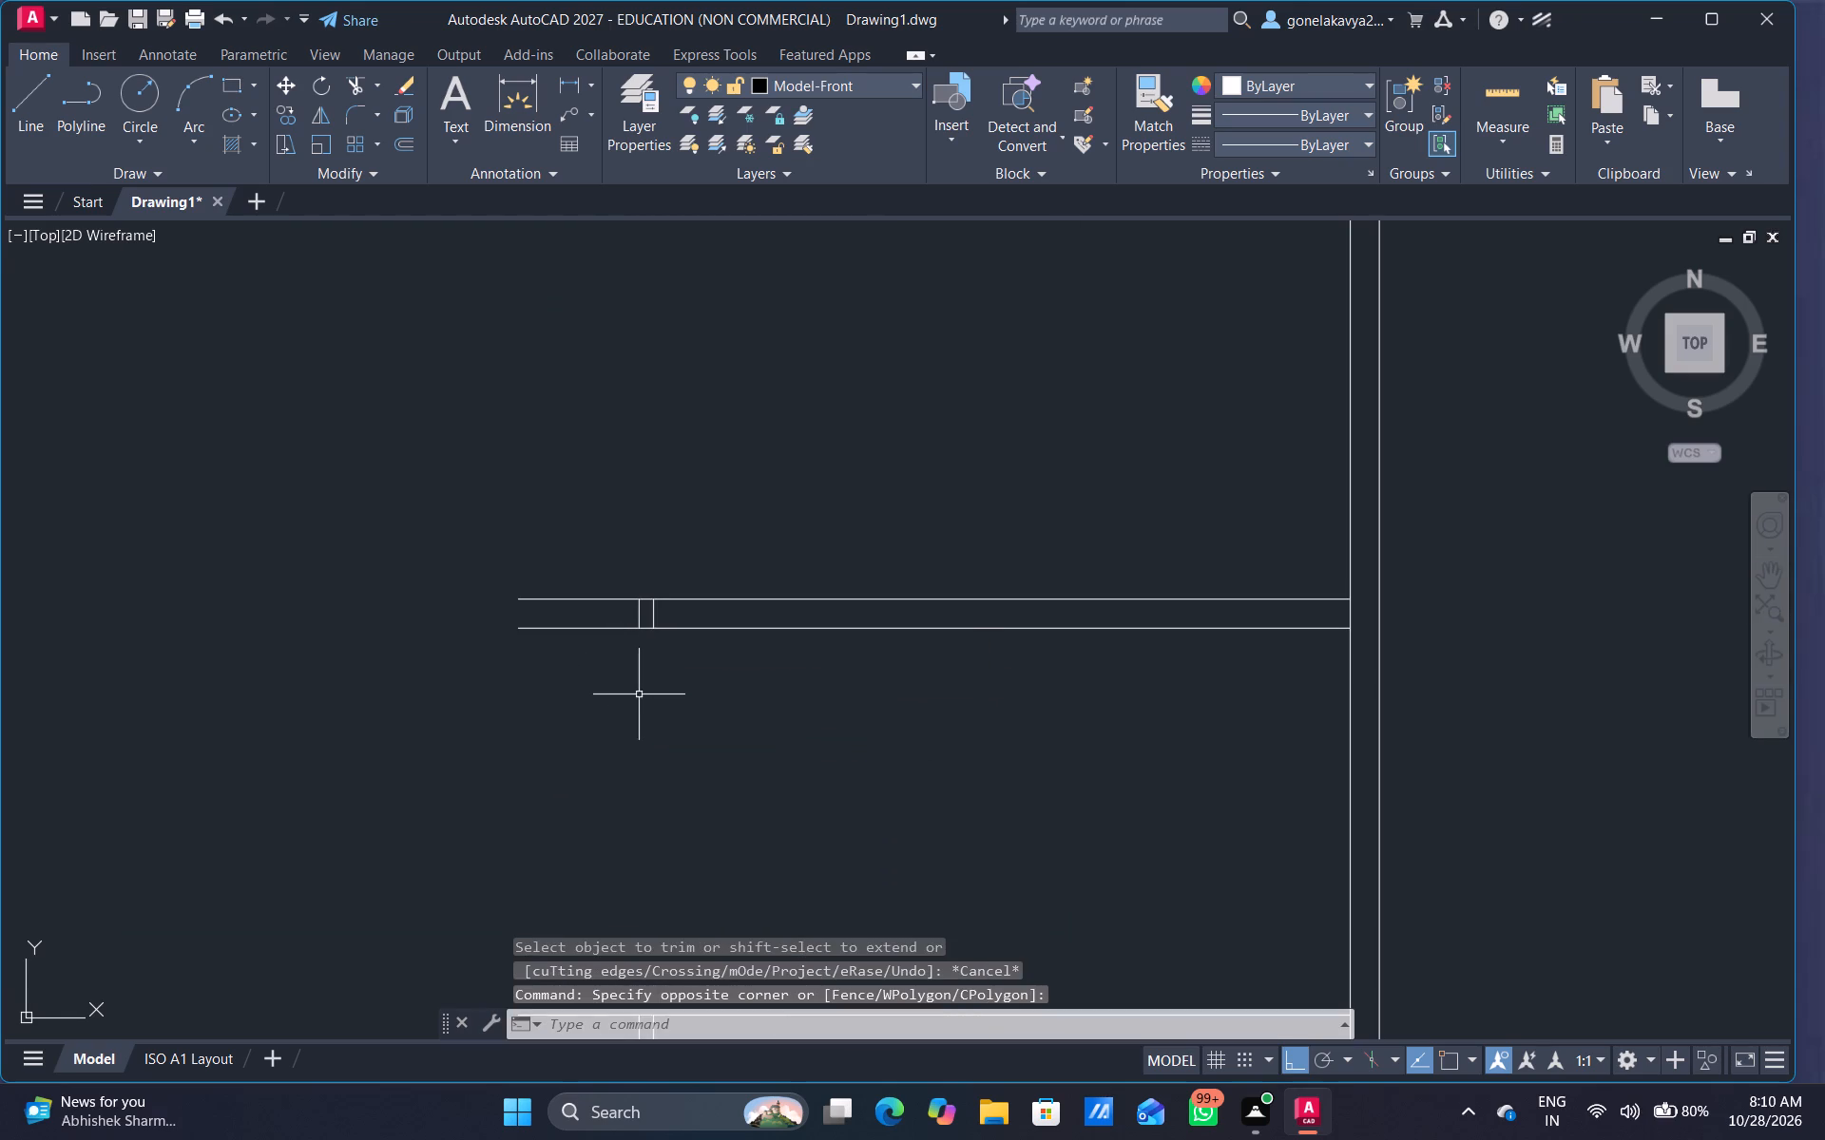
Extend both lines of the vertical partition beside the east rooms south to the 9" wall's south line.
left_click_drag(644, 700, 662, 707)
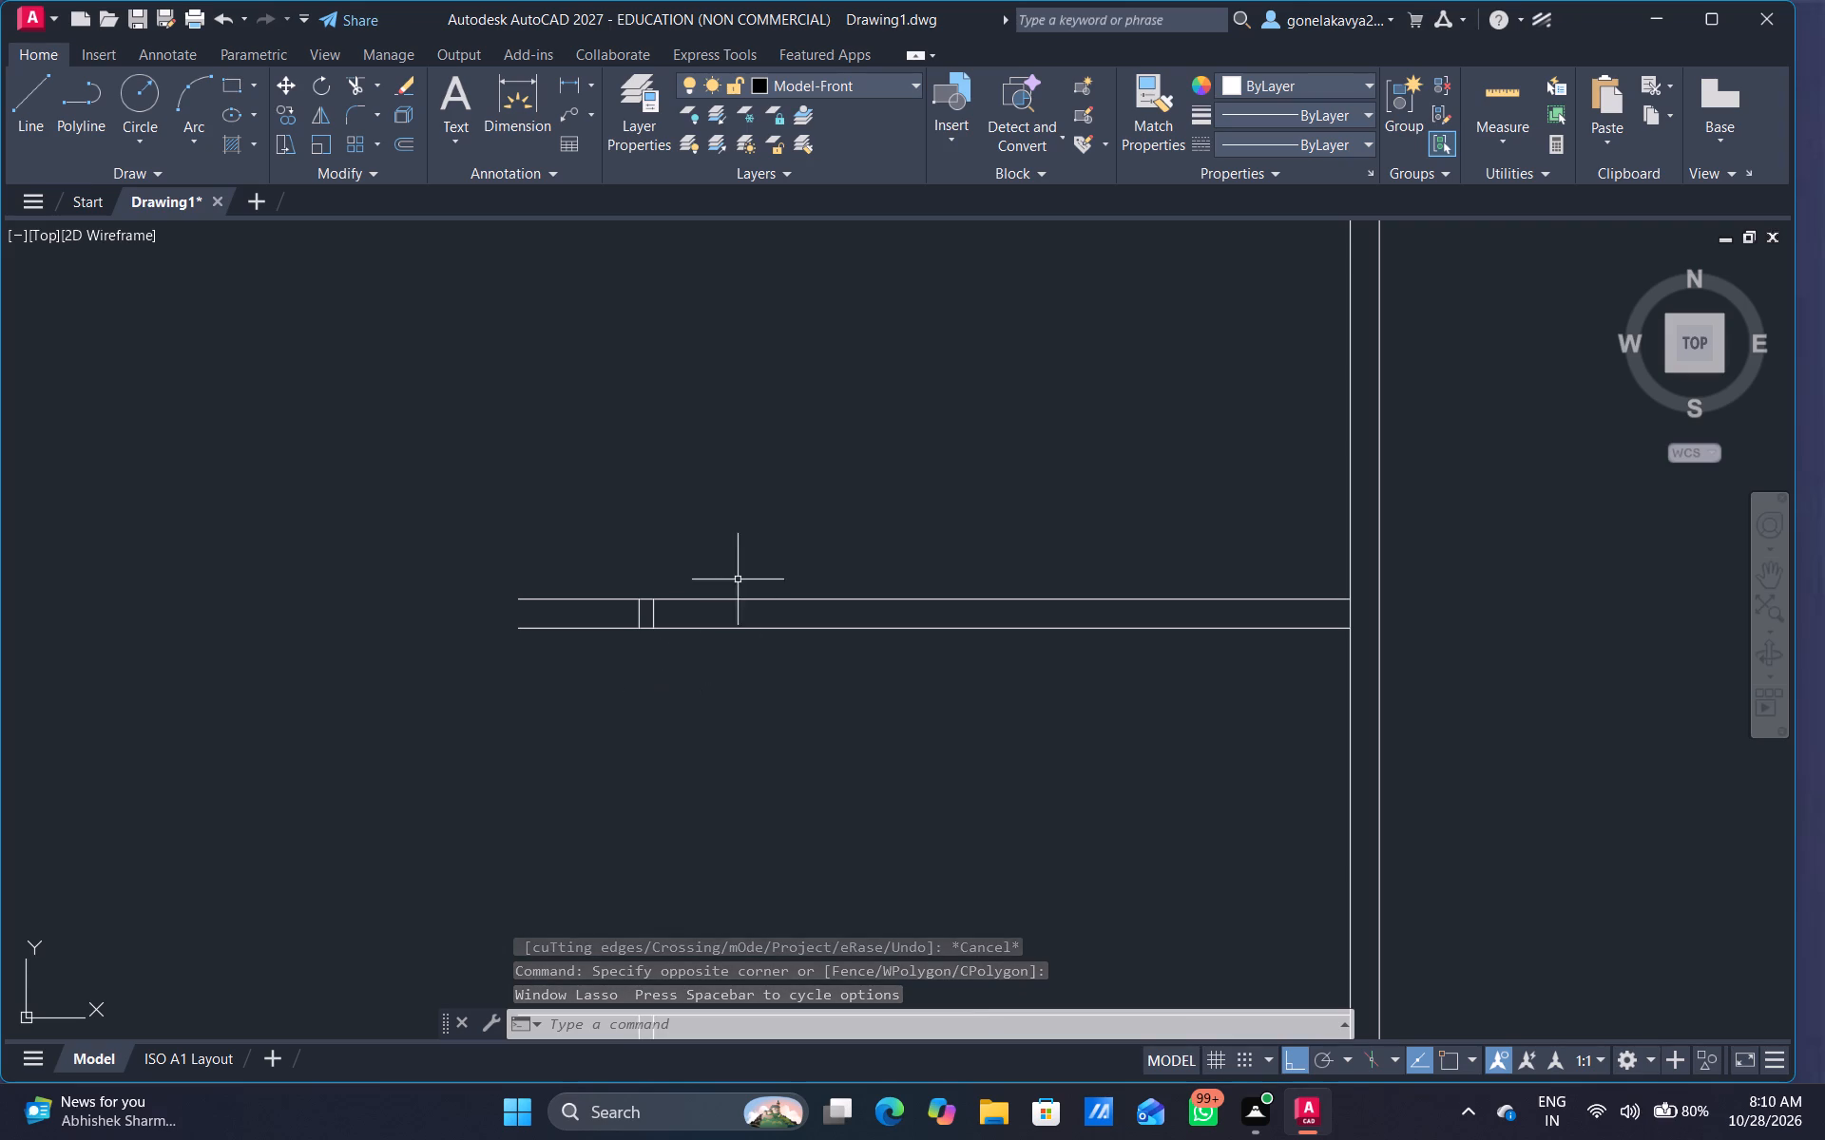
scroll(738, 579, "down", 3)
key("Escape")
key("e")
key("x")
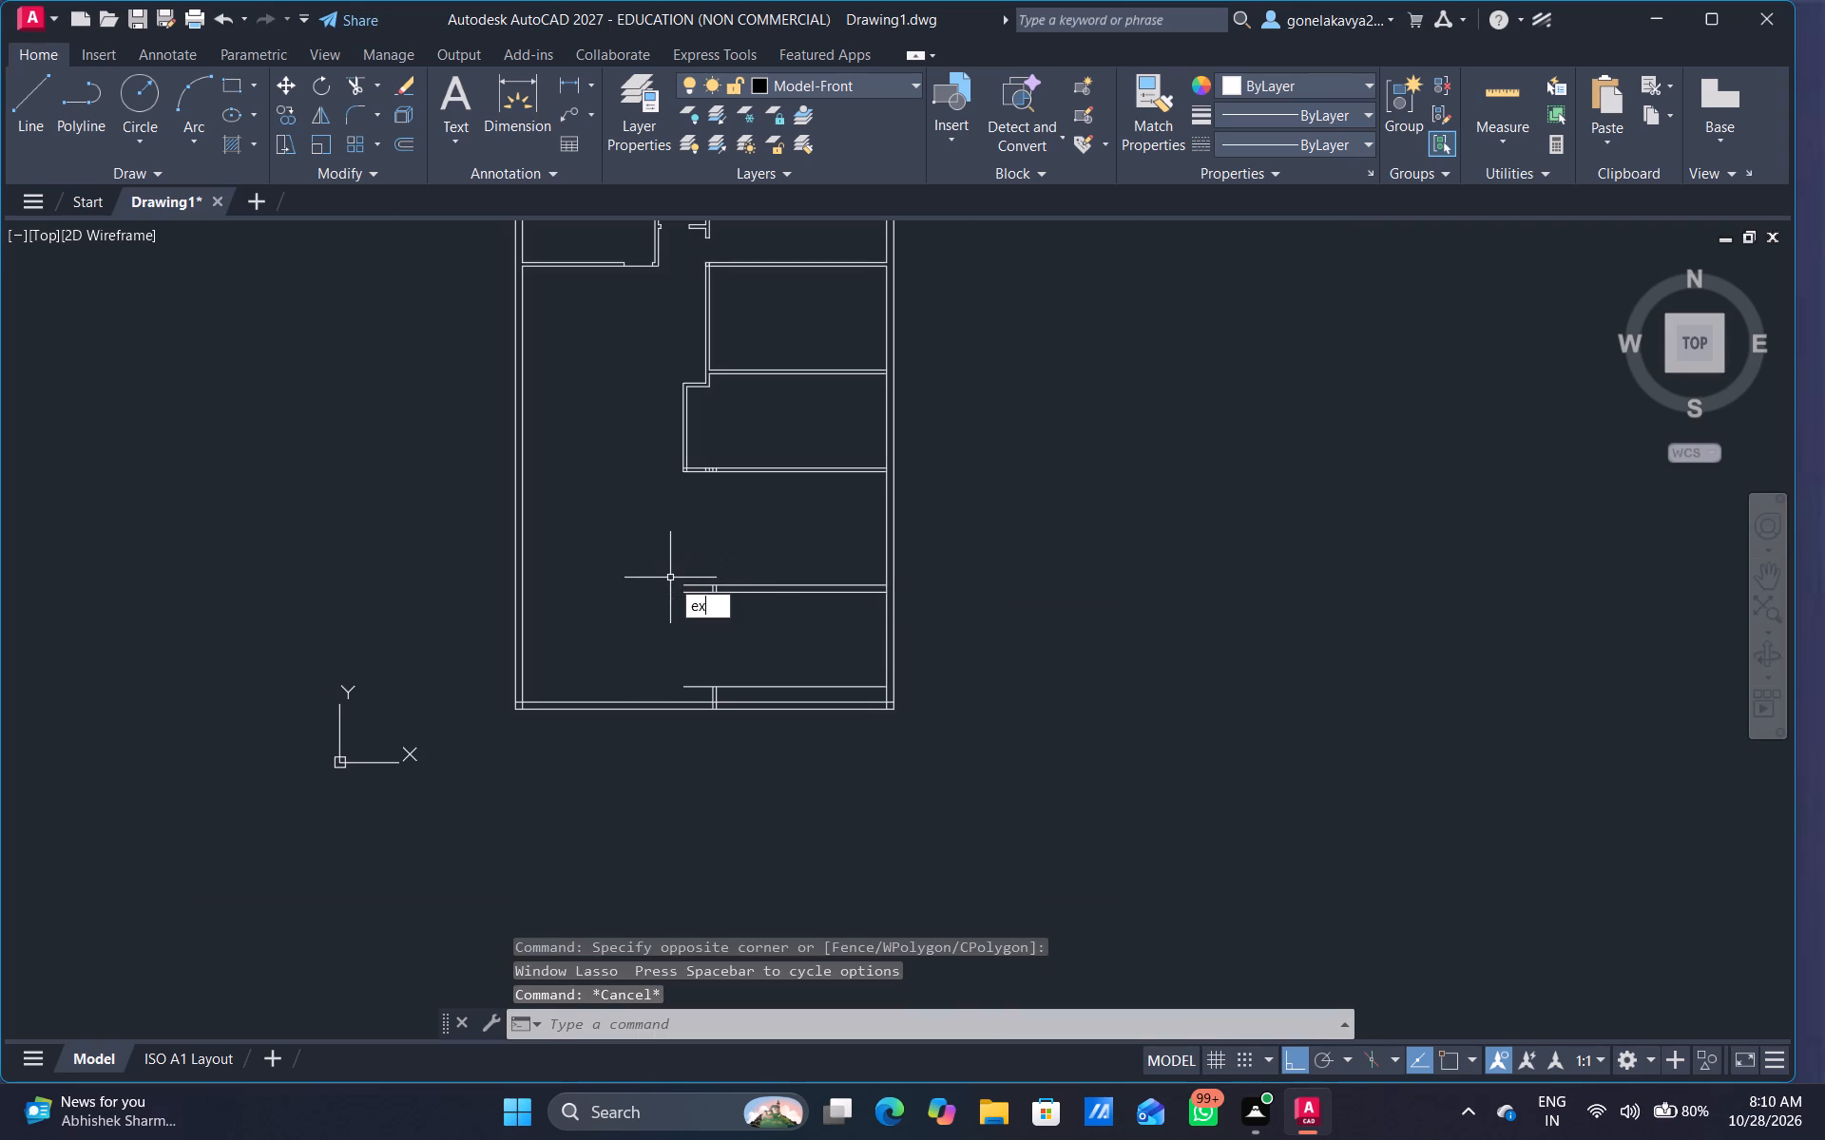
key("space")
scroll(663, 474, "up", 4)
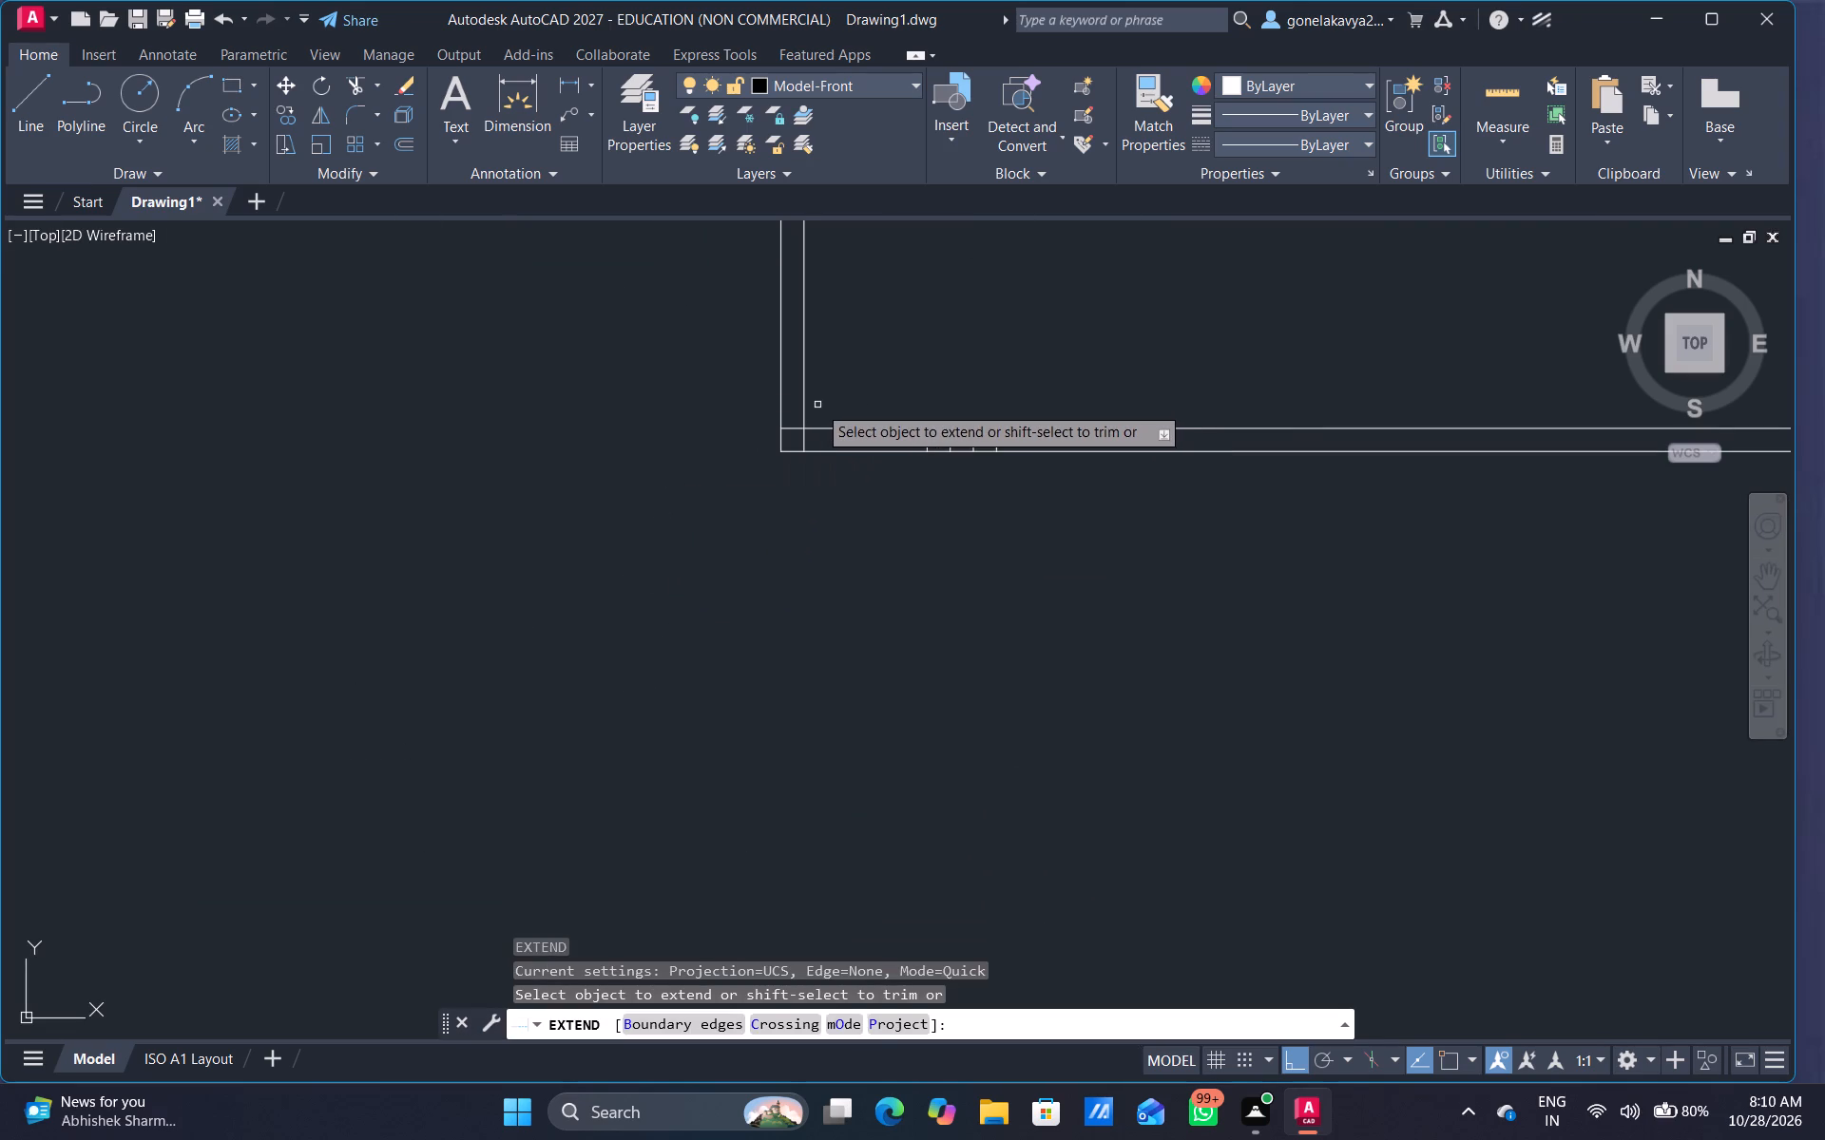
left_click_drag(817, 405, 716, 409)
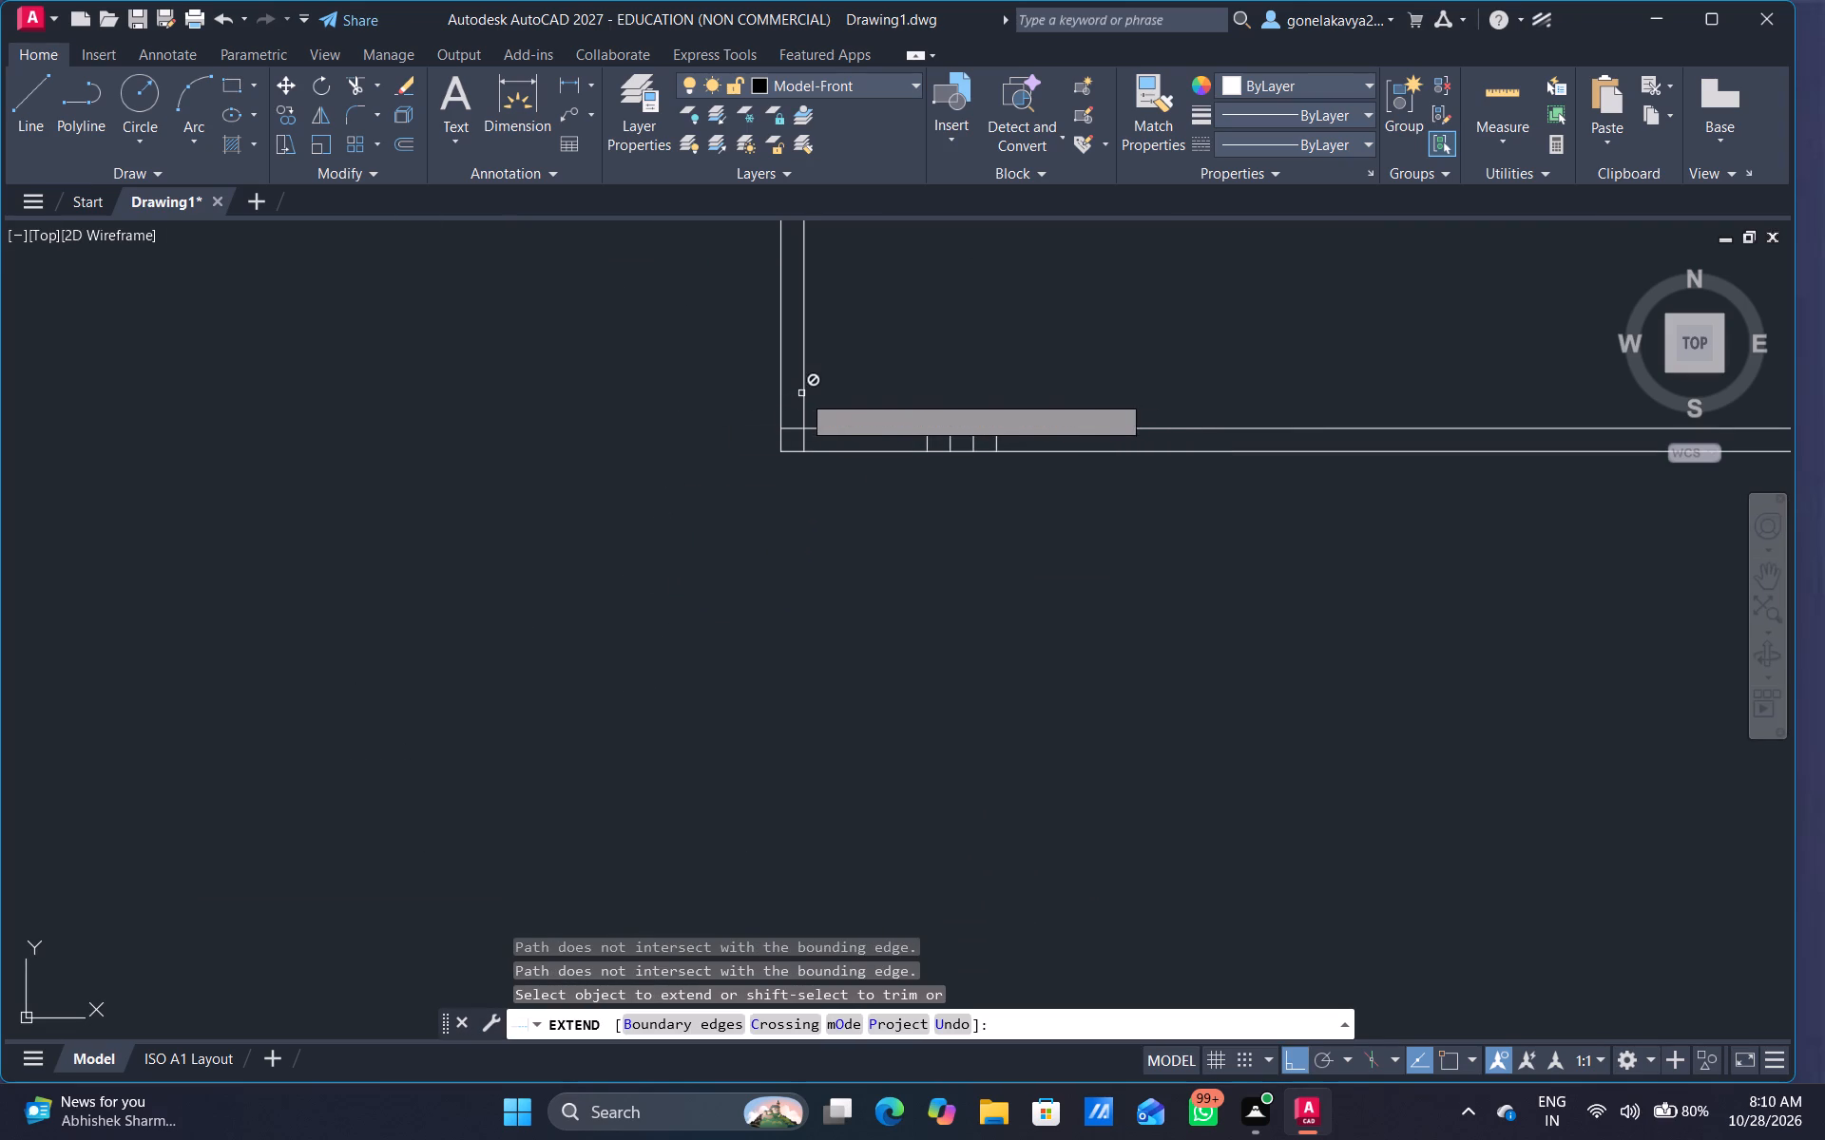
left_click(801, 393)
double_click(824, 387)
left_click_drag(809, 389, 742, 415)
left_click(727, 419)
scroll(927, 577, "down", 3)
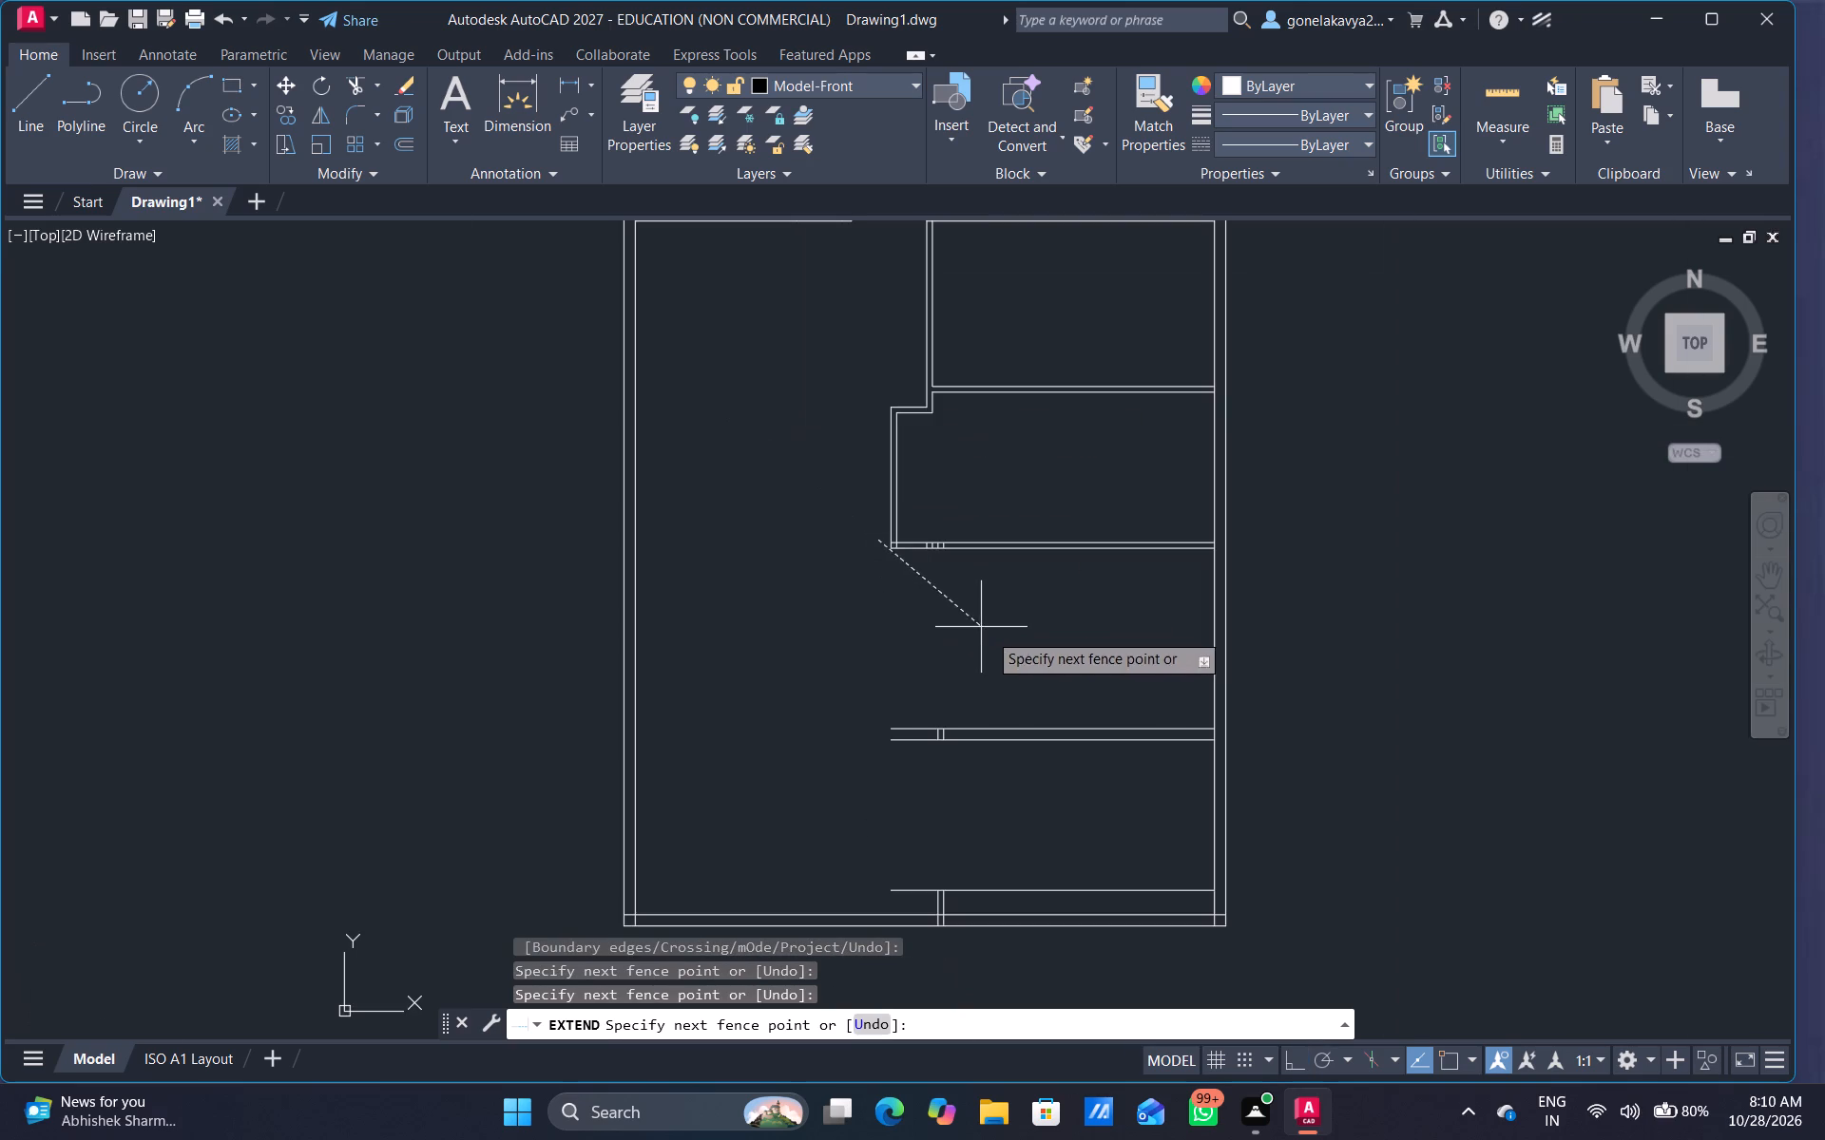
scroll(1052, 677, "up", 1)
left_click(1058, 678)
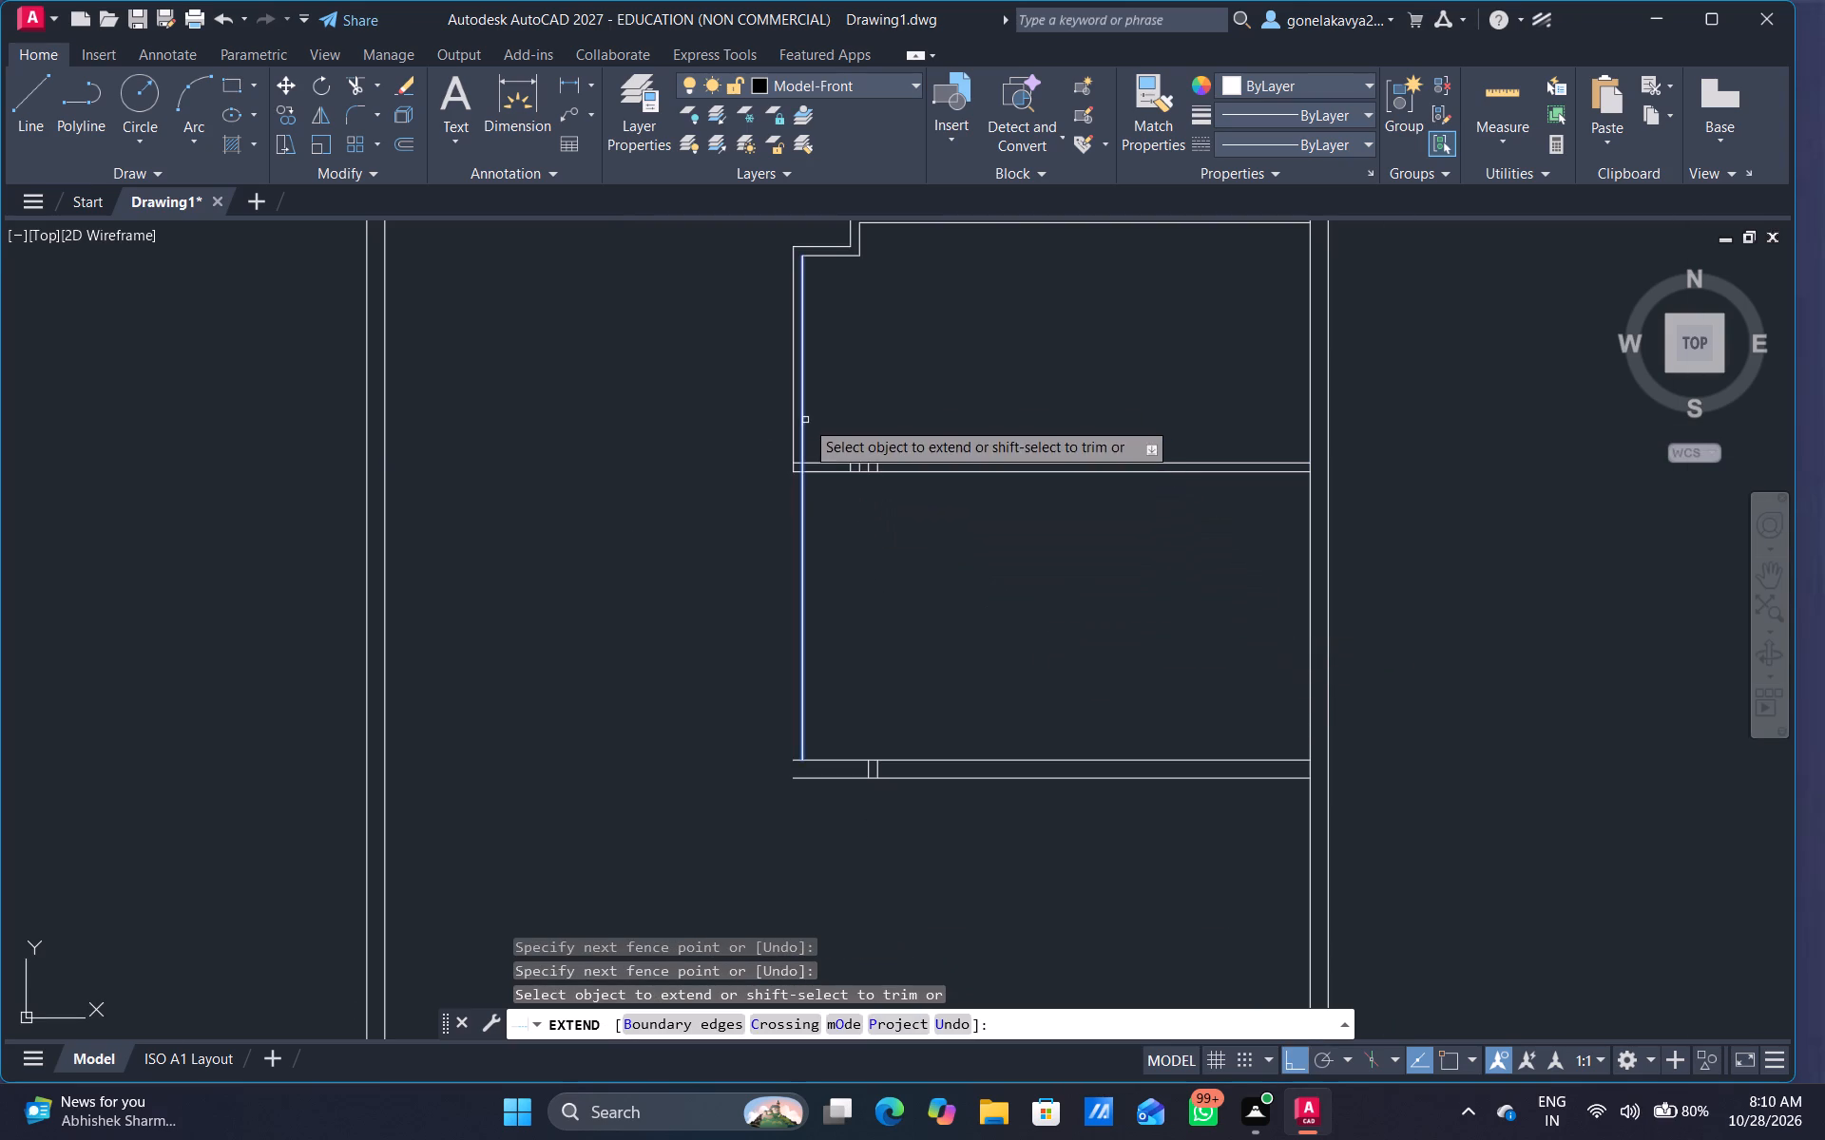
left_click(804, 428)
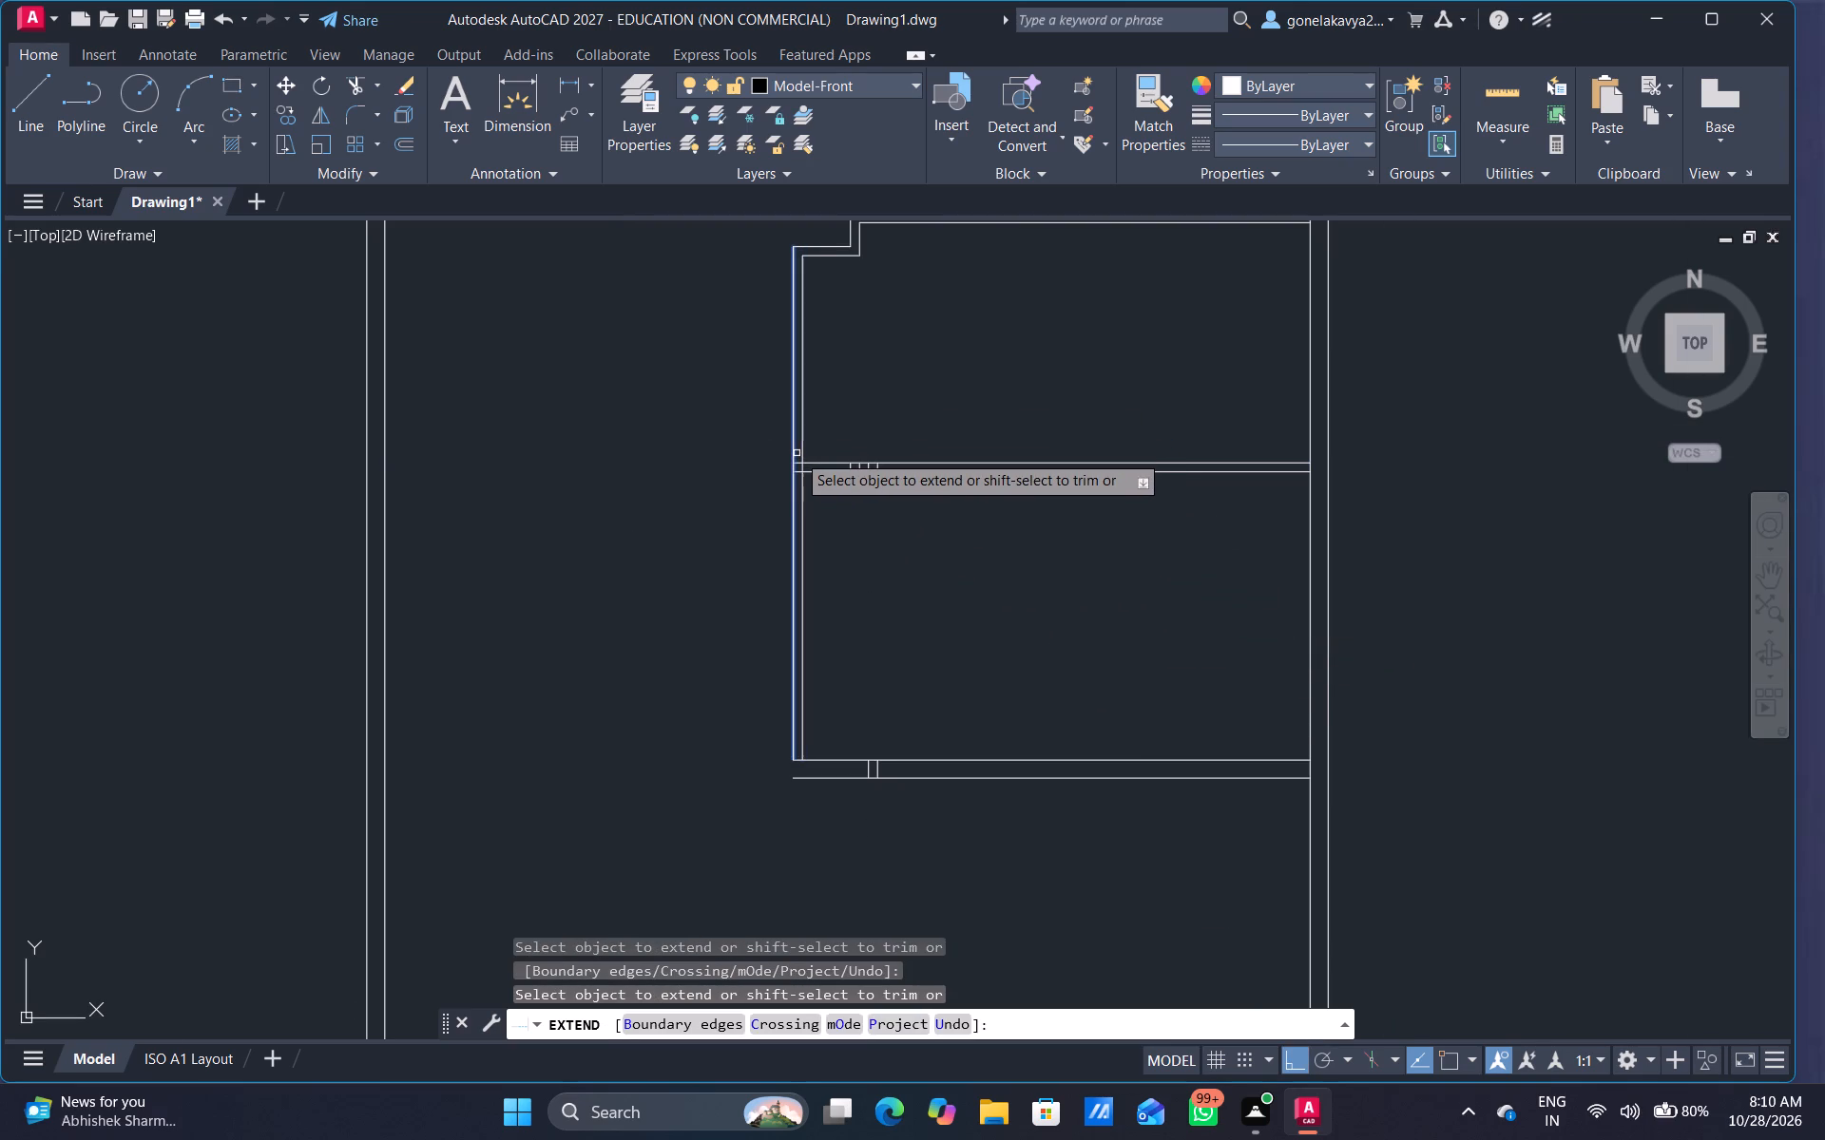
left_click(797, 453)
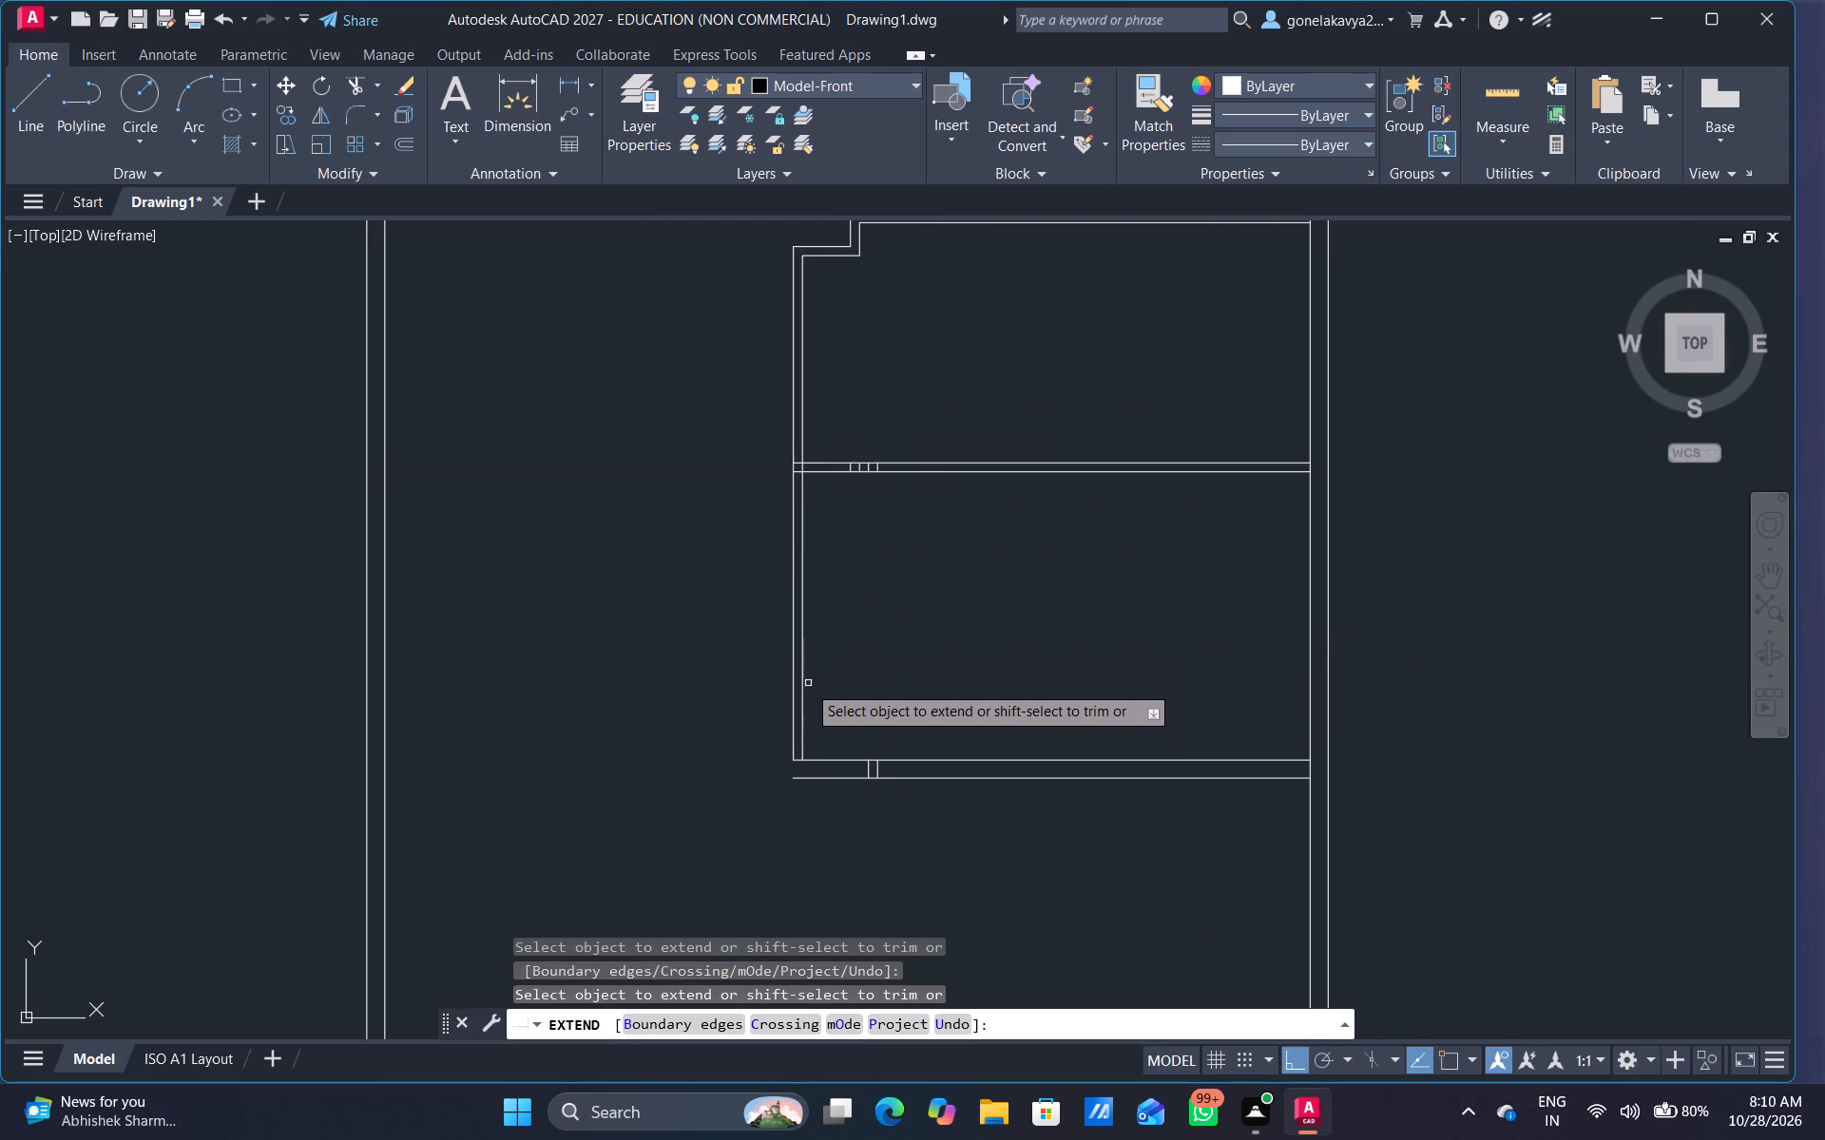
left_click(802, 697)
left_click(795, 719)
Extend the same vertical partition pair from the 9" wall south to the south outer wall's inner line.
middle_click_drag(851, 720, 821, 523)
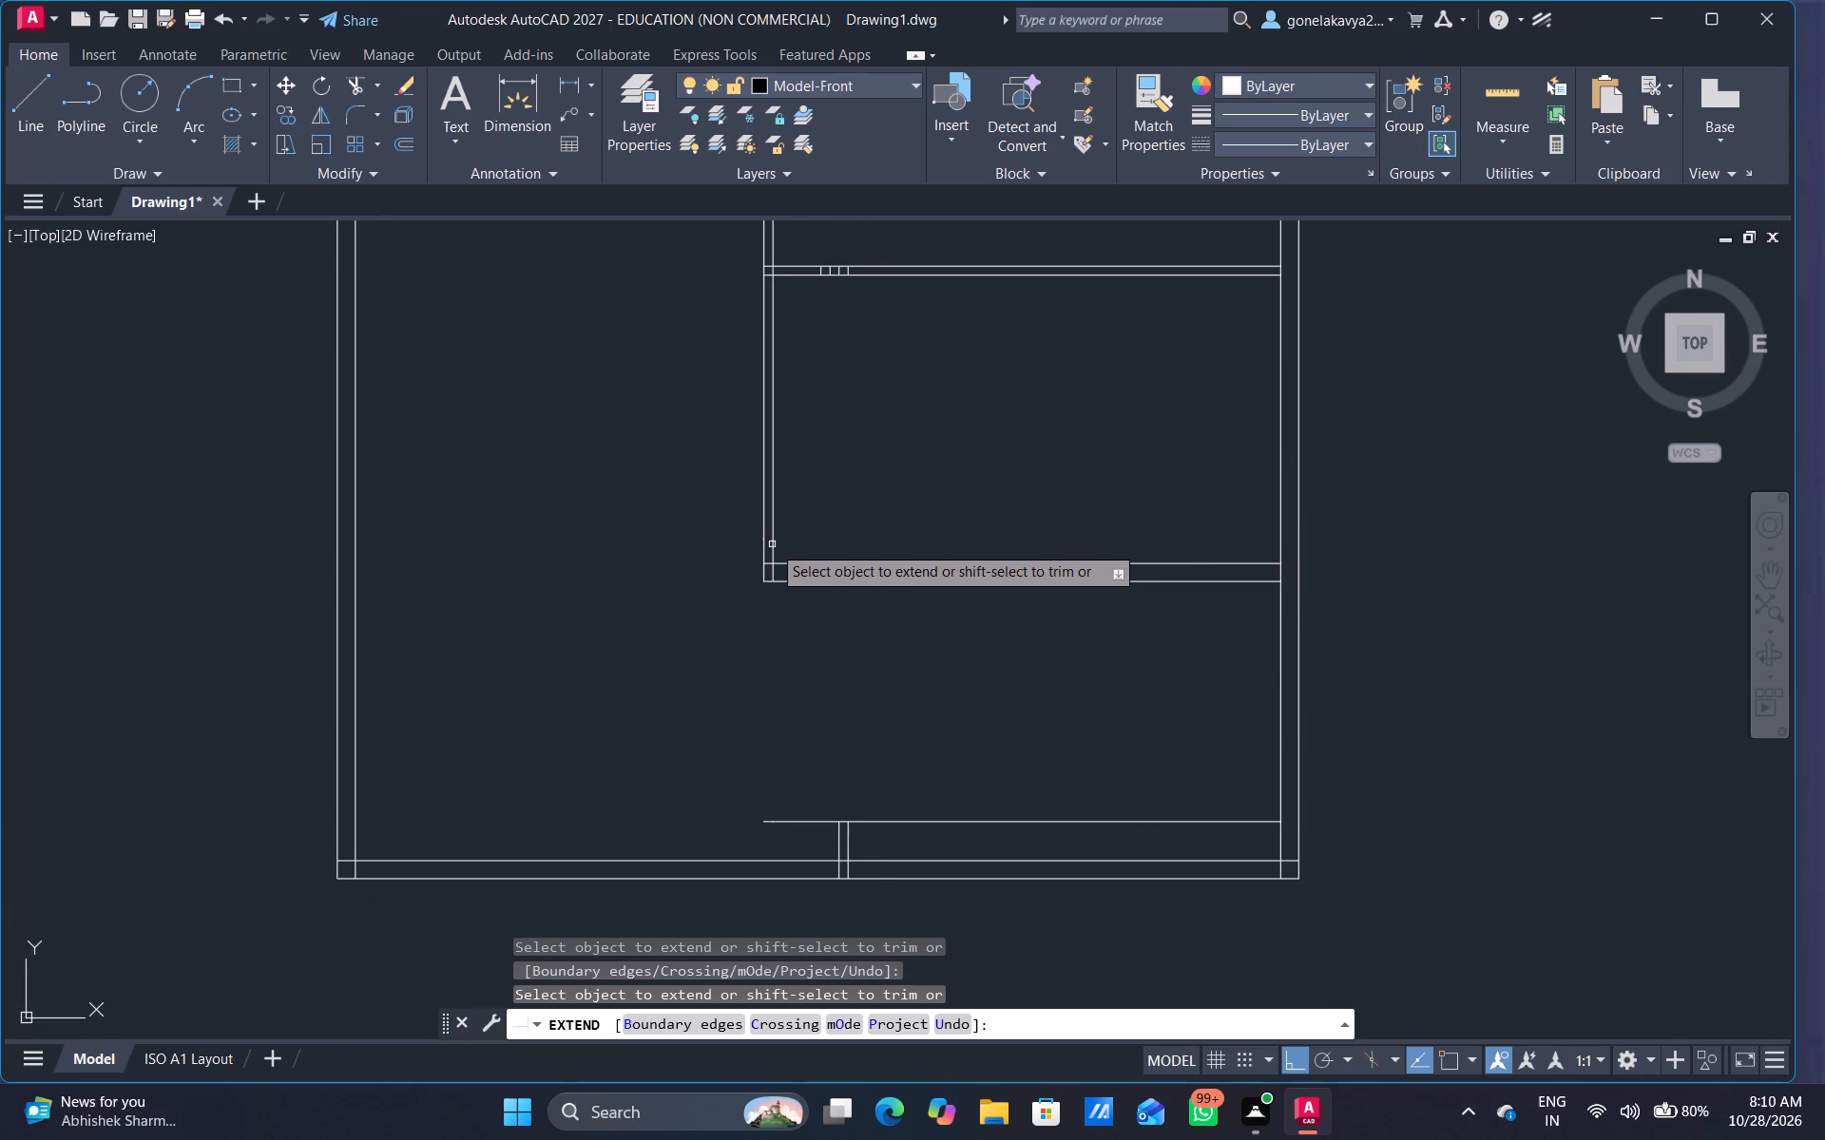
left_click(771, 547)
left_click(762, 560)
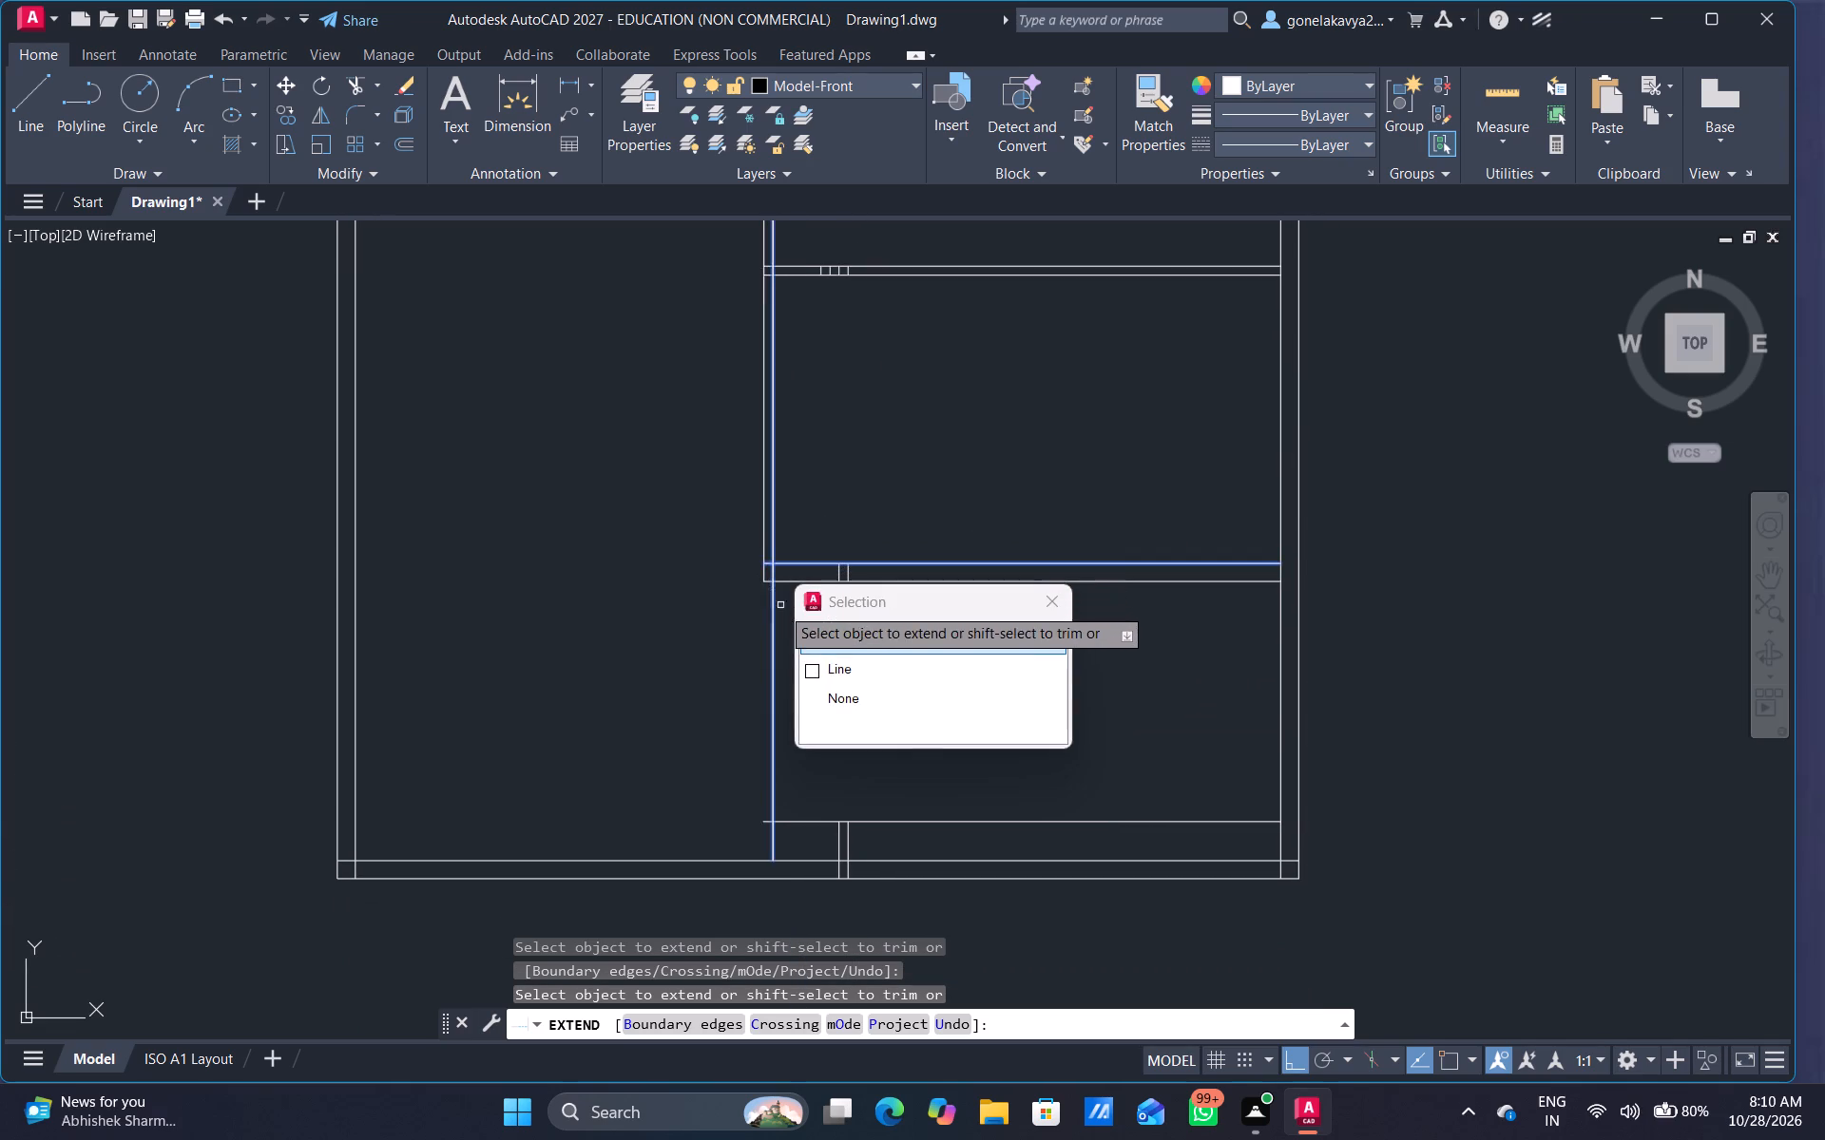
left_click(759, 639)
left_click(759, 544)
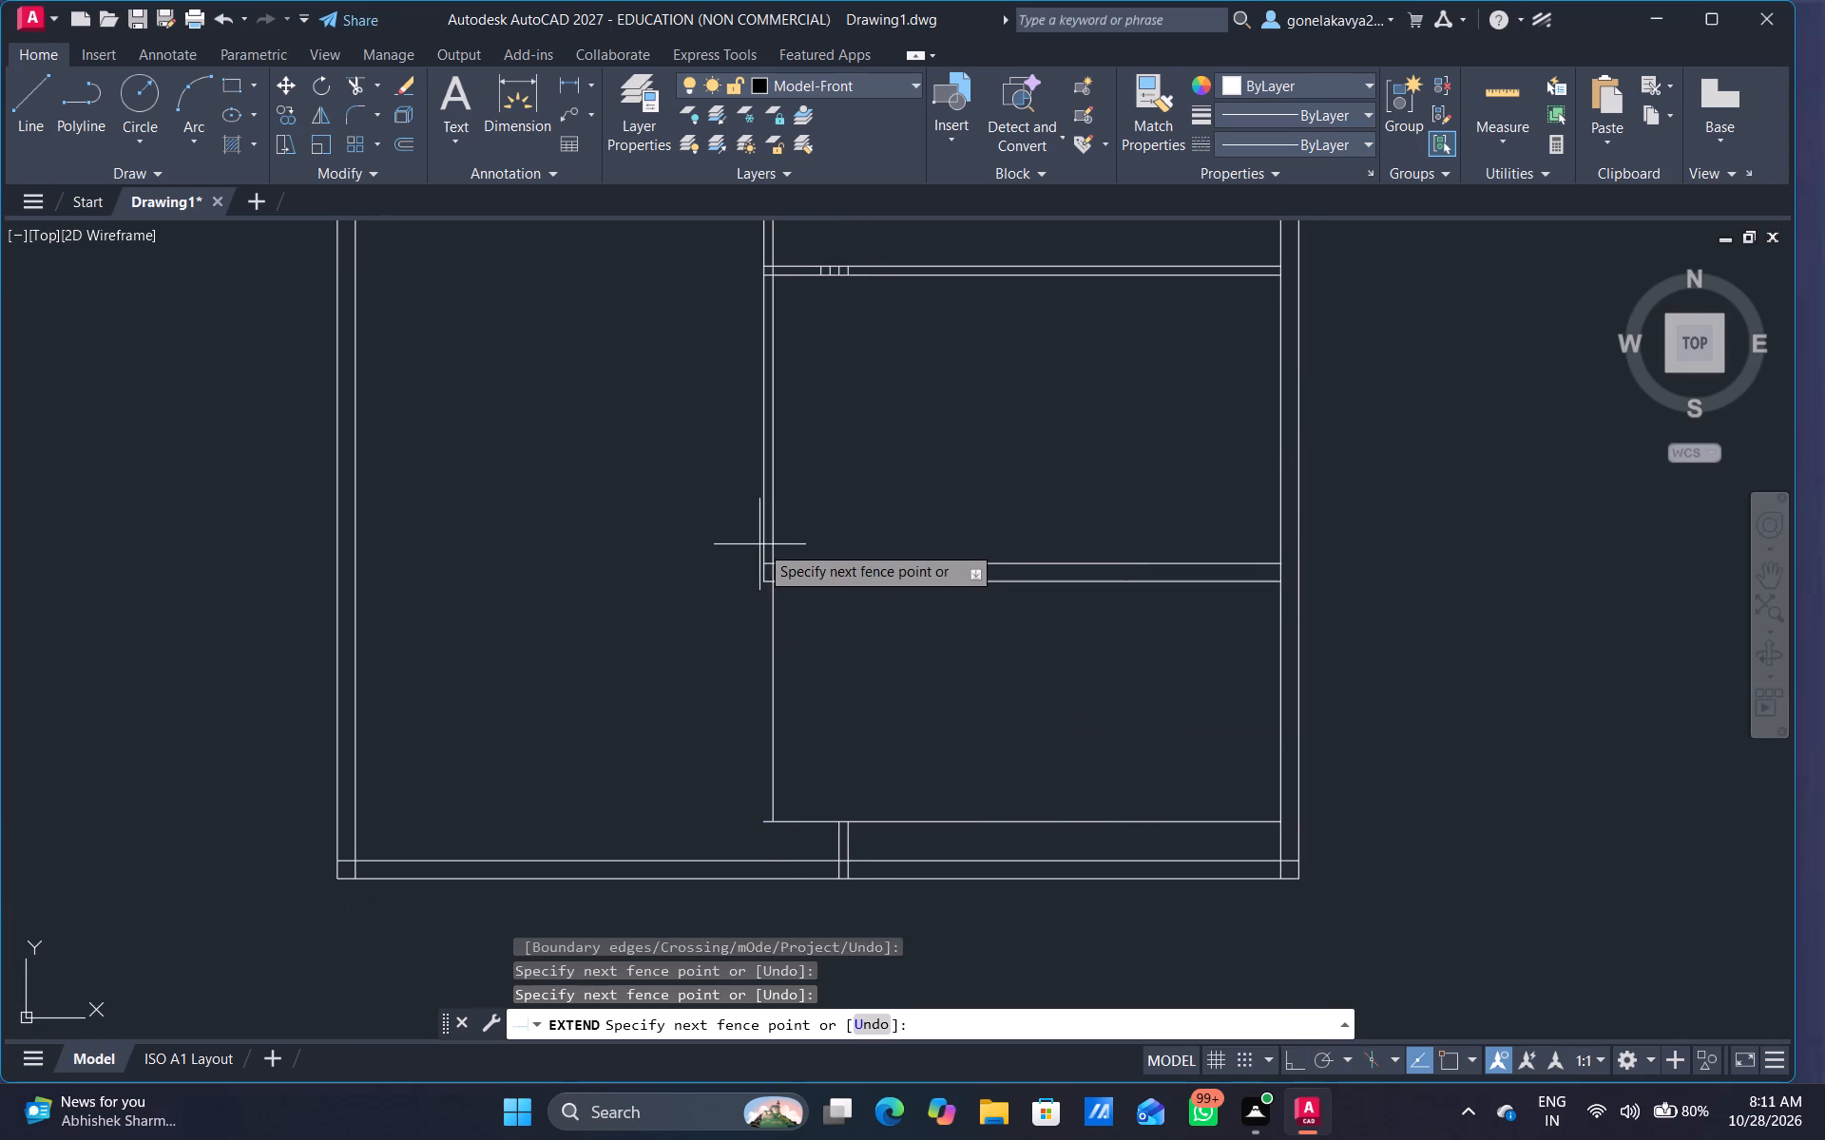
left_click(772, 543)
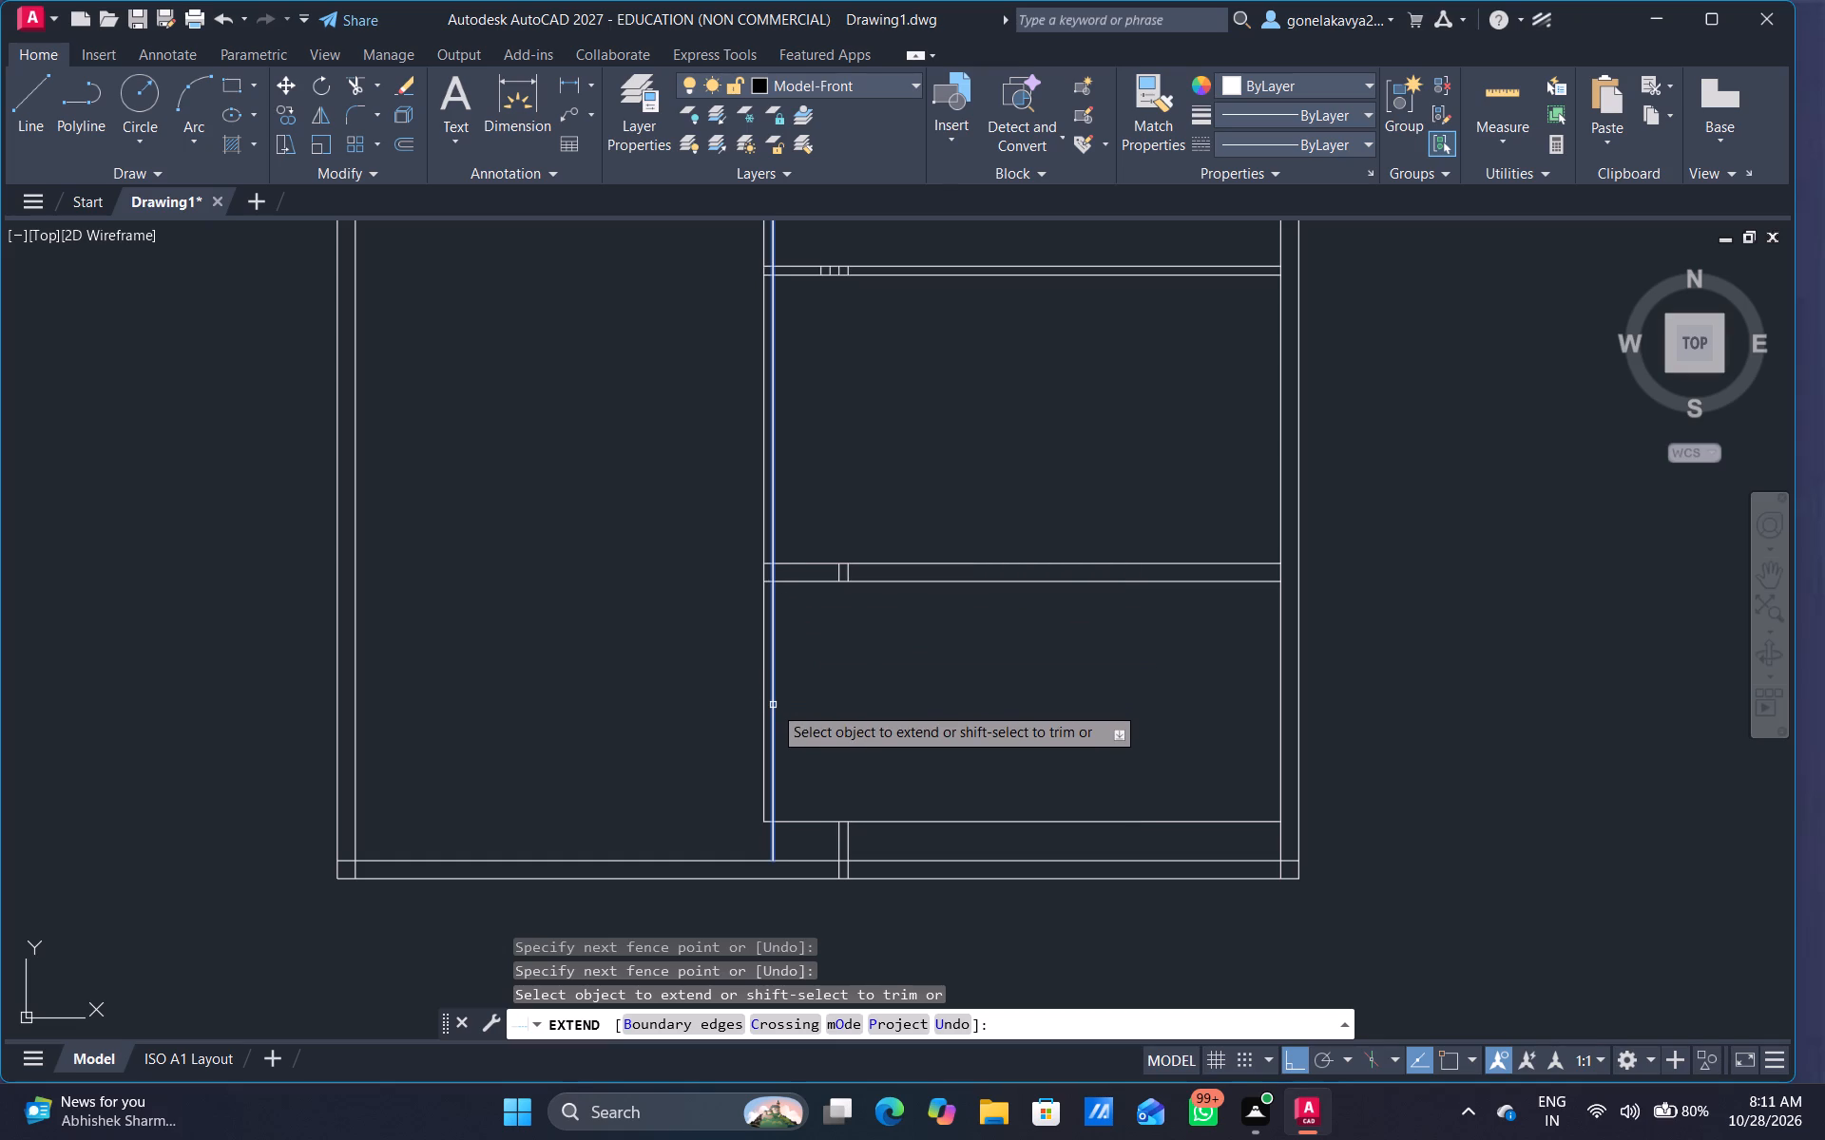
left_click(773, 705)
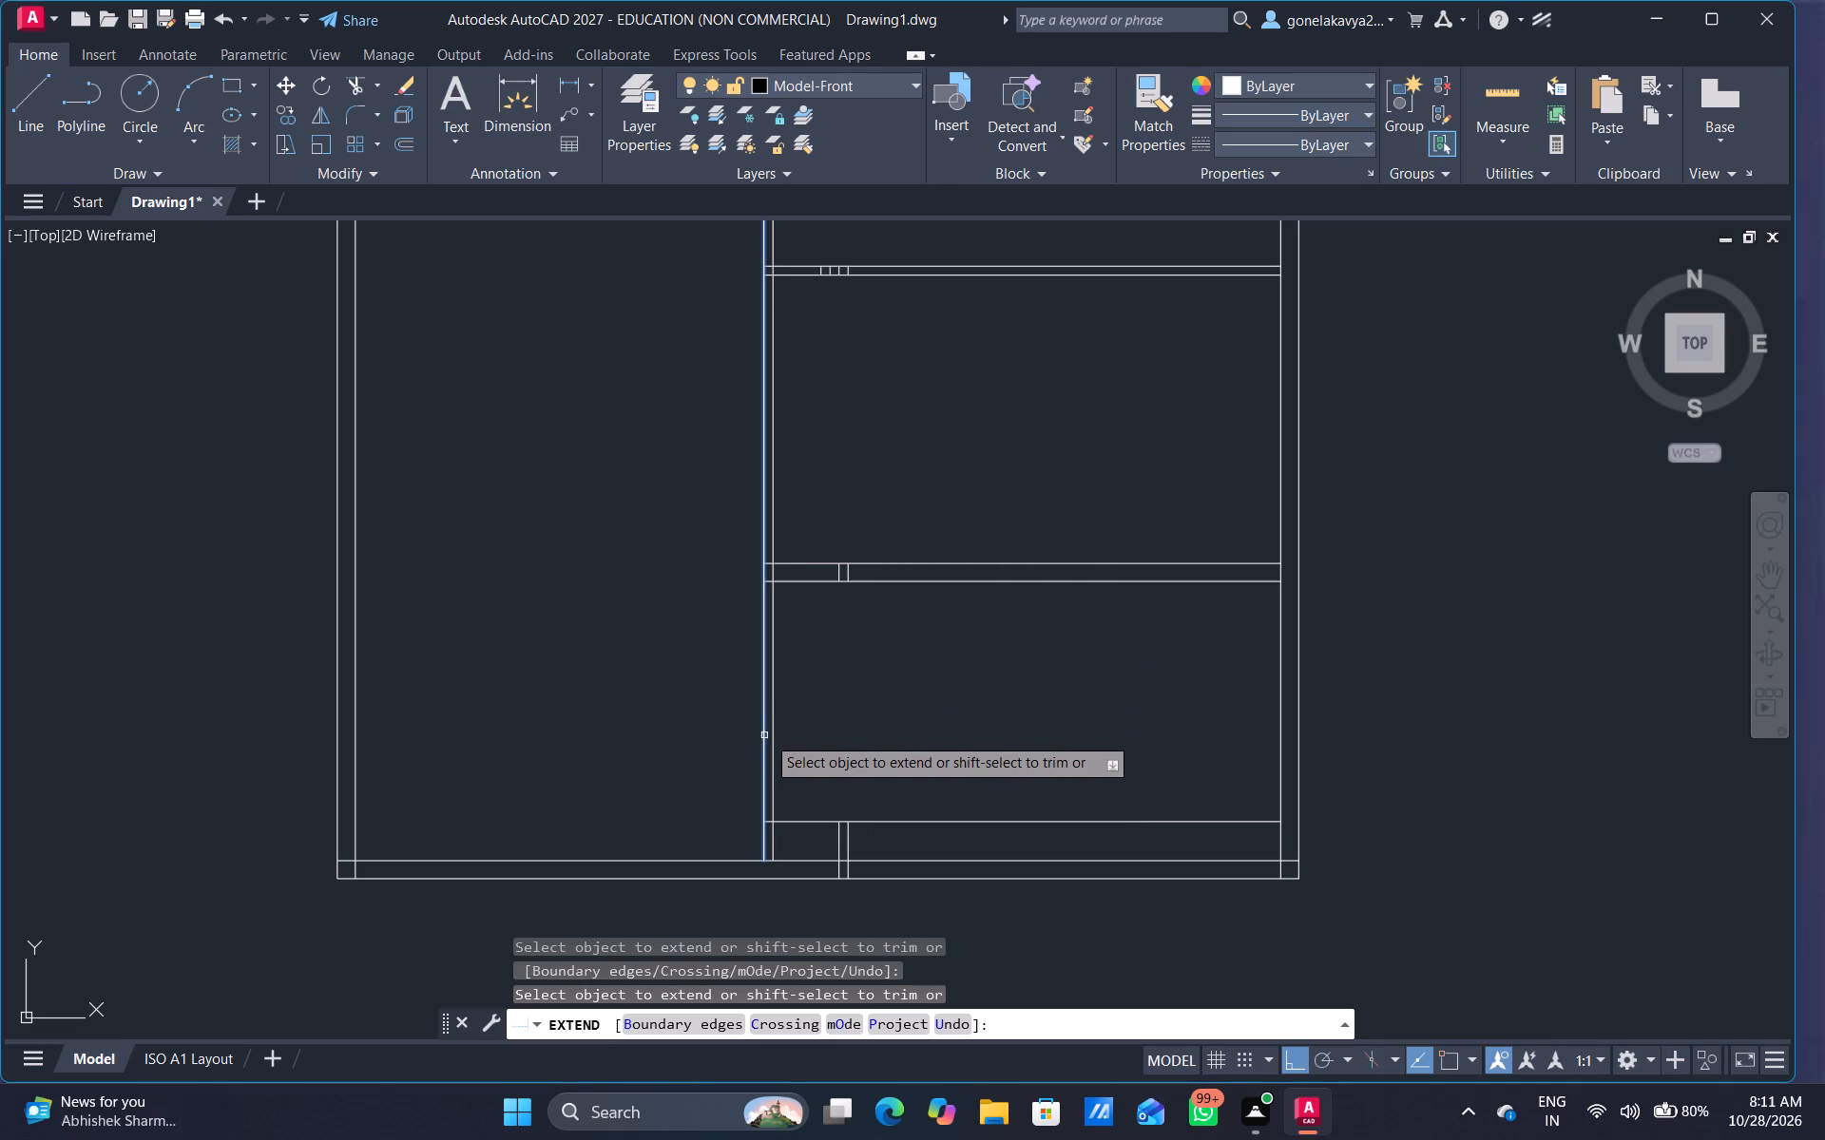
left_click(766, 735)
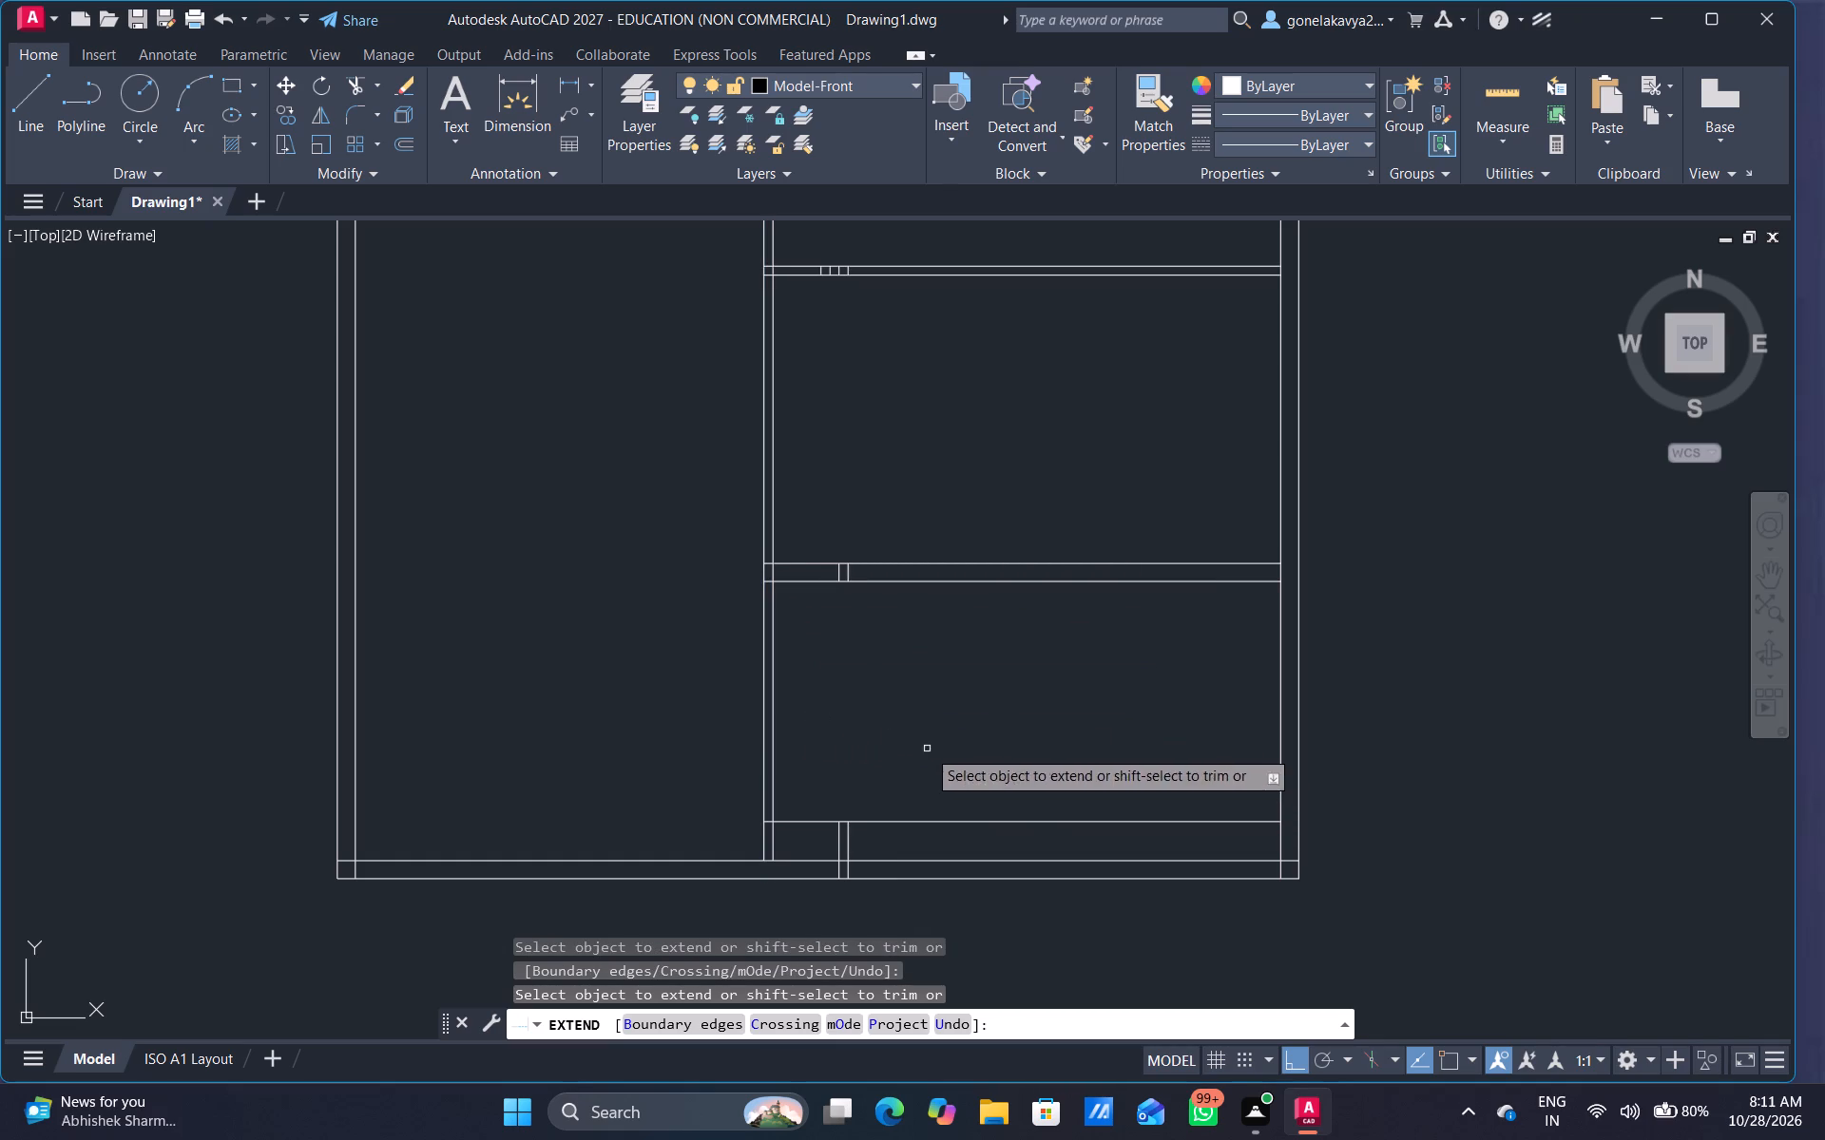
Offset the 9" wall's south line 9" south.
middle_click_drag(927, 748, 803, 841)
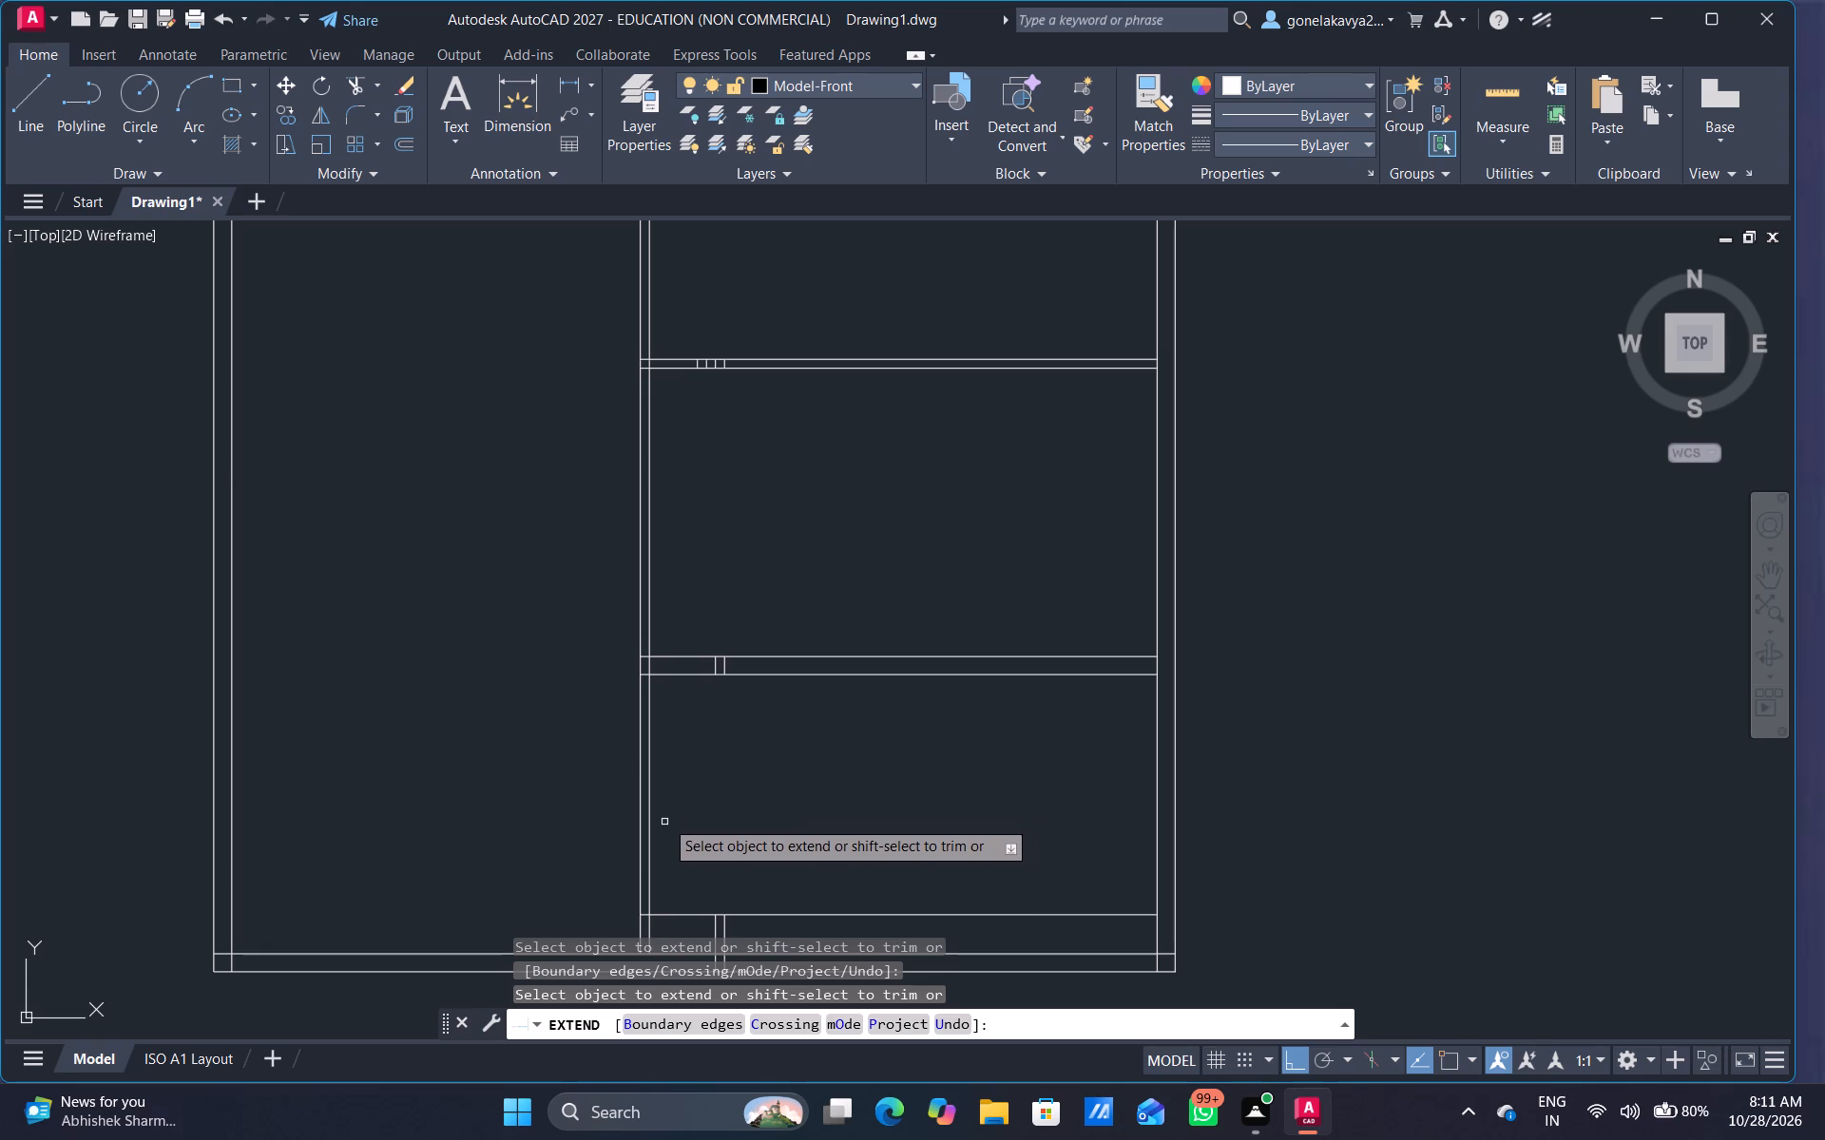
key("Escape")
key("o")
key("Return")
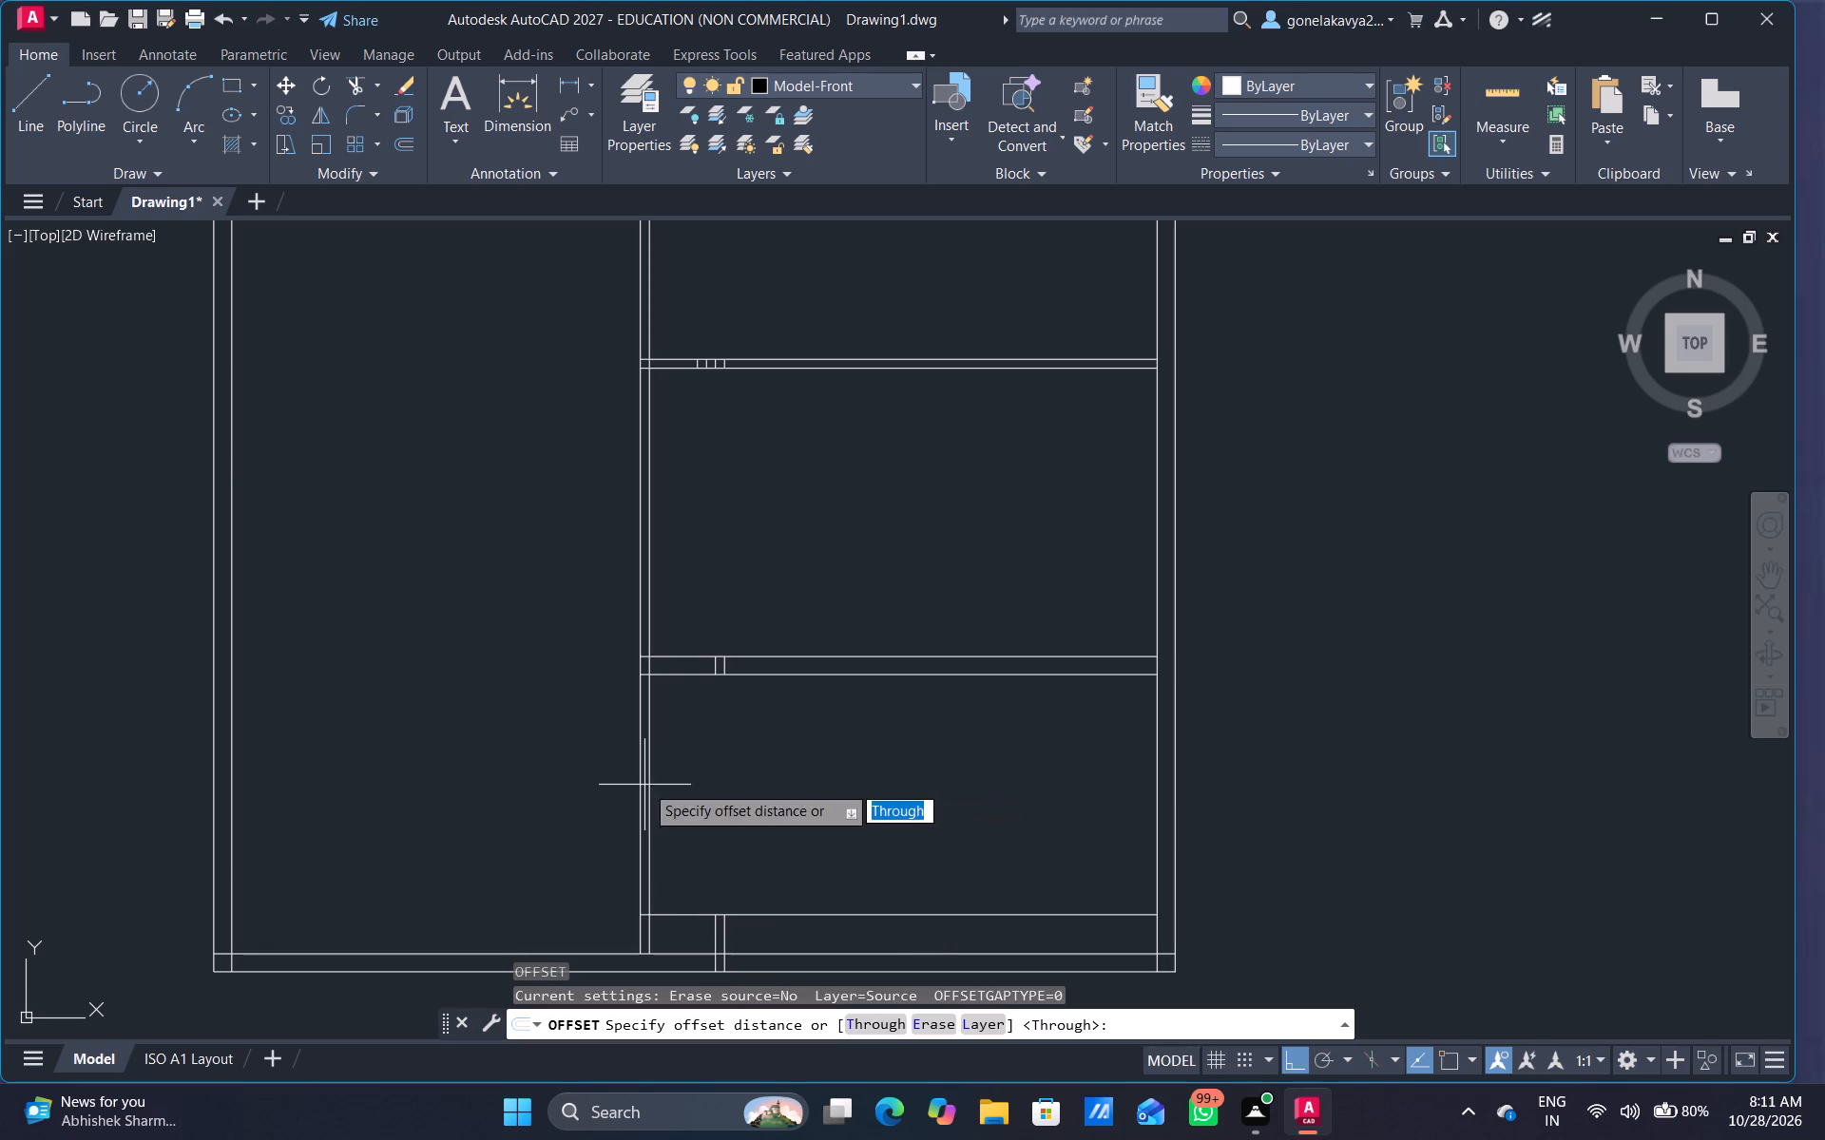
left_click_drag(725, 718, 756, 769)
left_click_drag(783, 782, 783, 745)
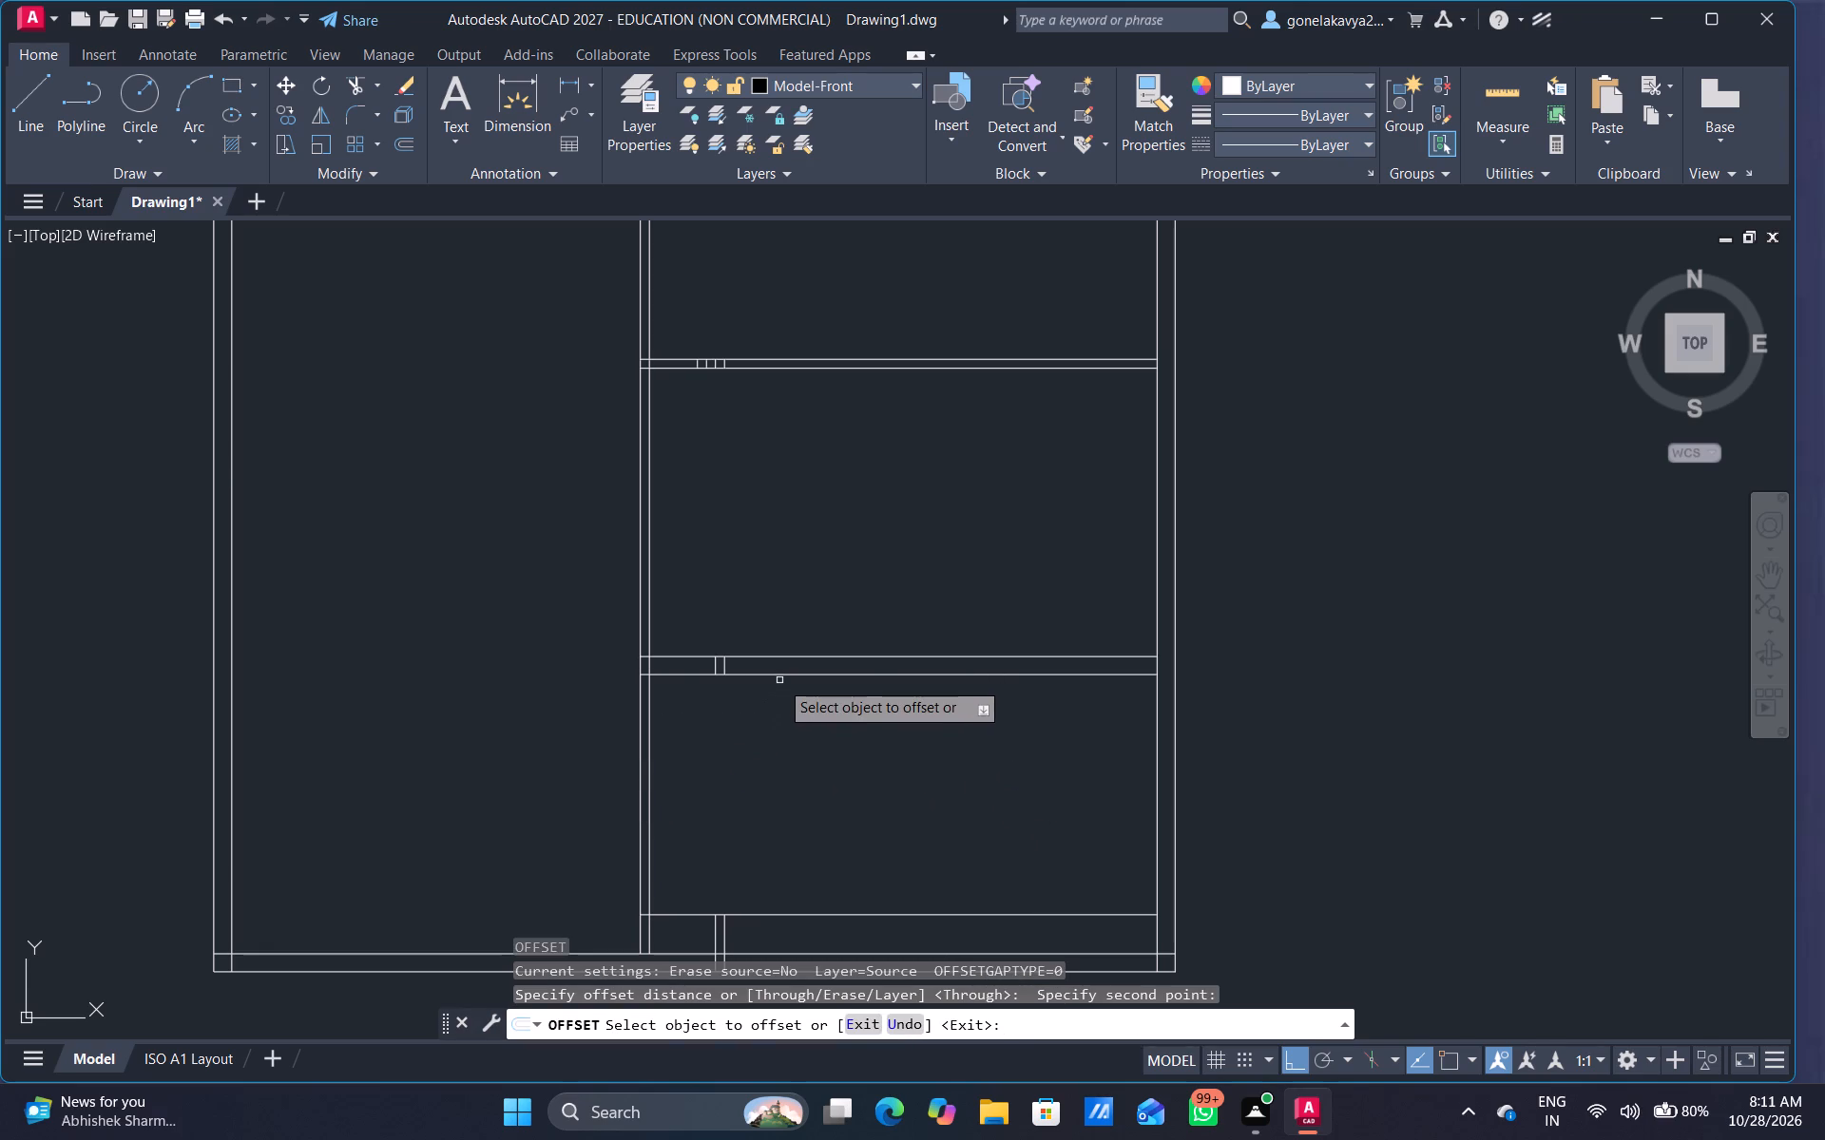
left_click(786, 676)
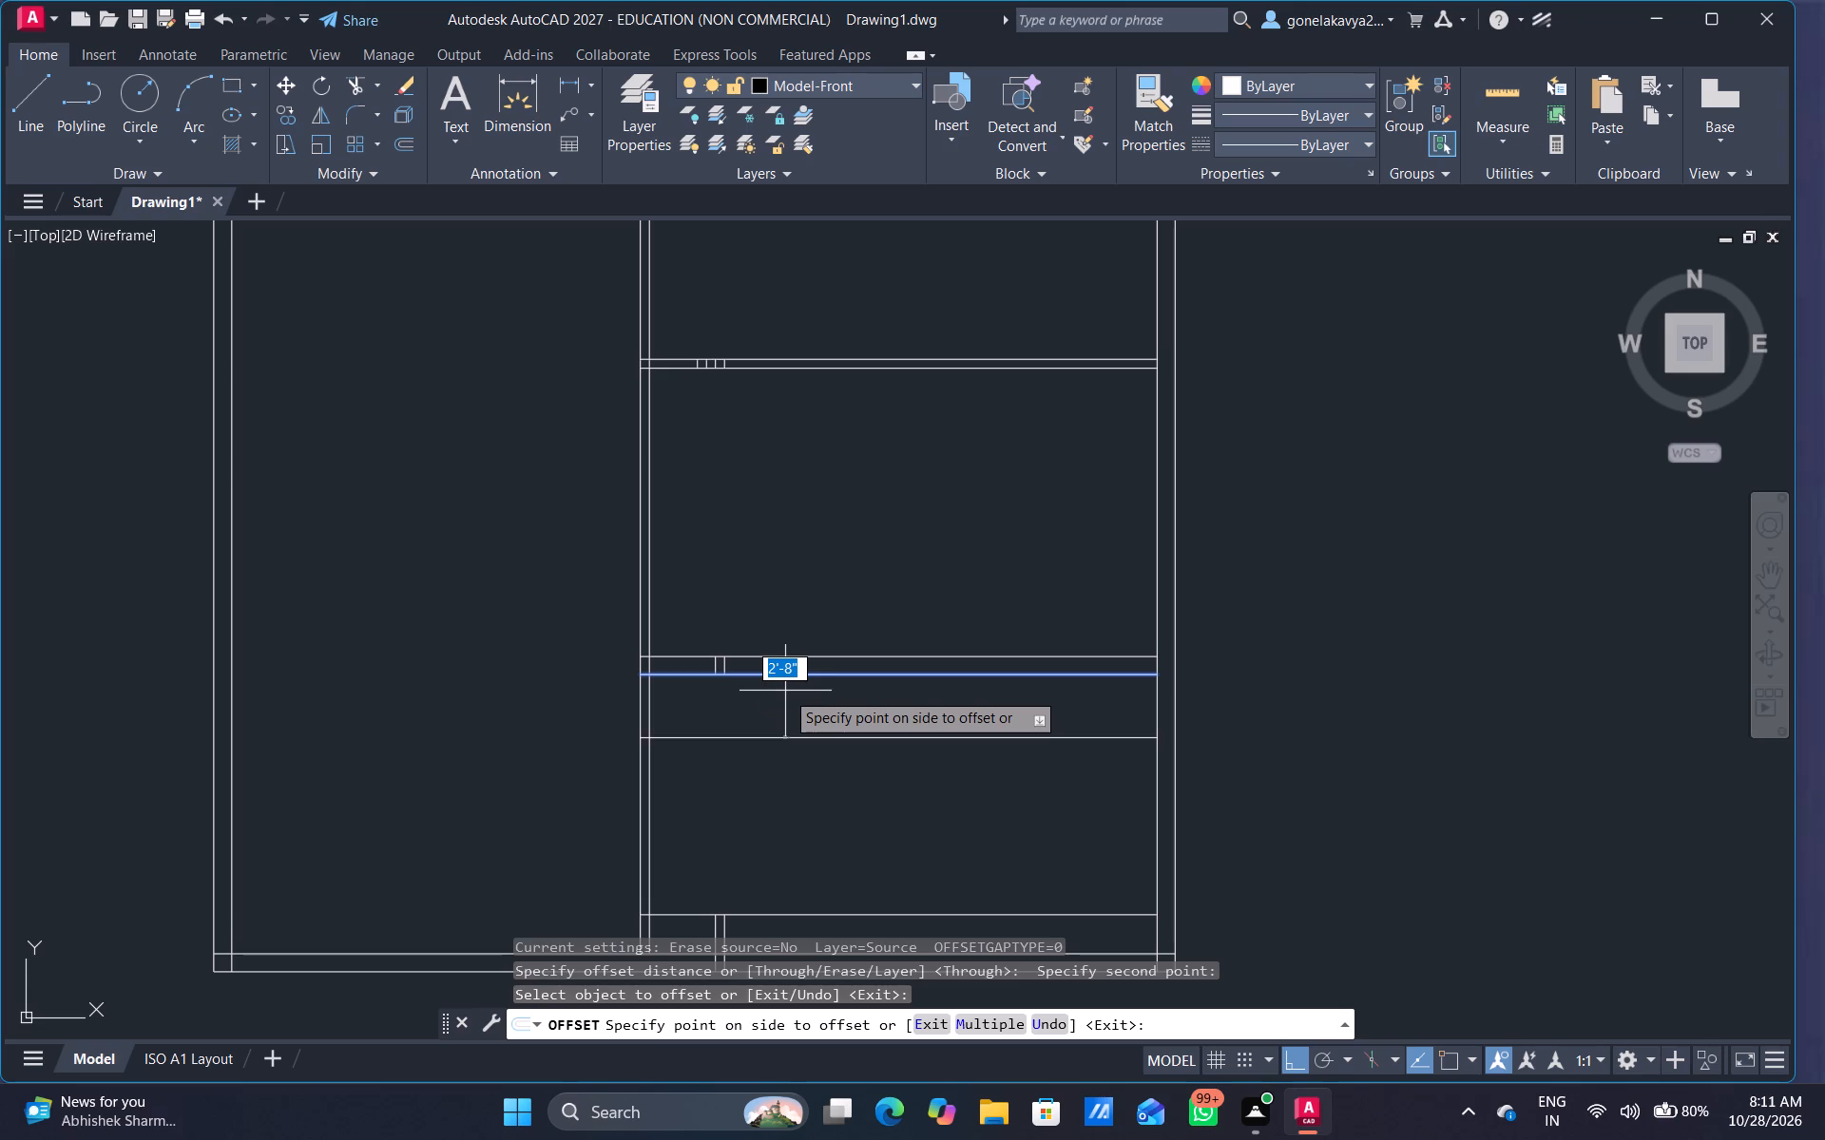
type("9\"")
key("Return")
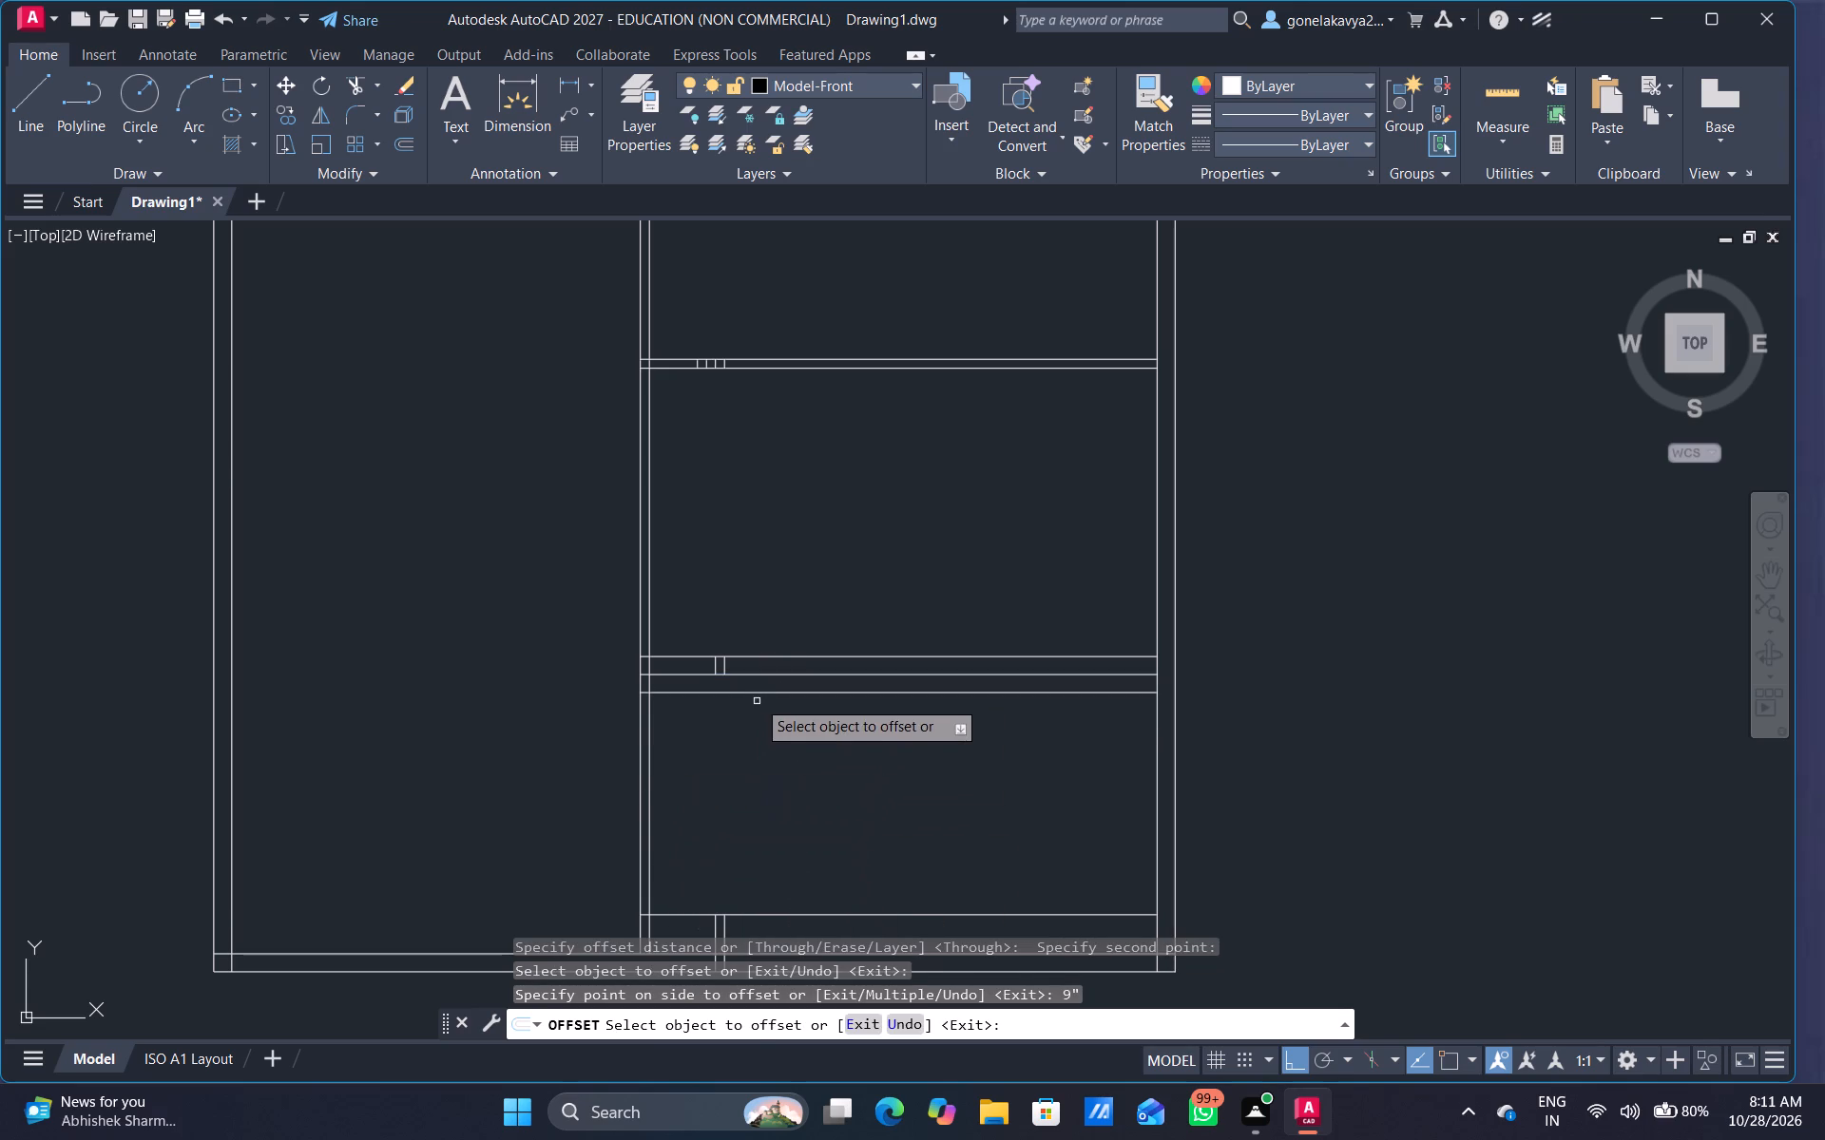
Offset the new 9" line 2'-8" south, and offset that copy another 4.5" south to form a partition.
left_click(755, 690)
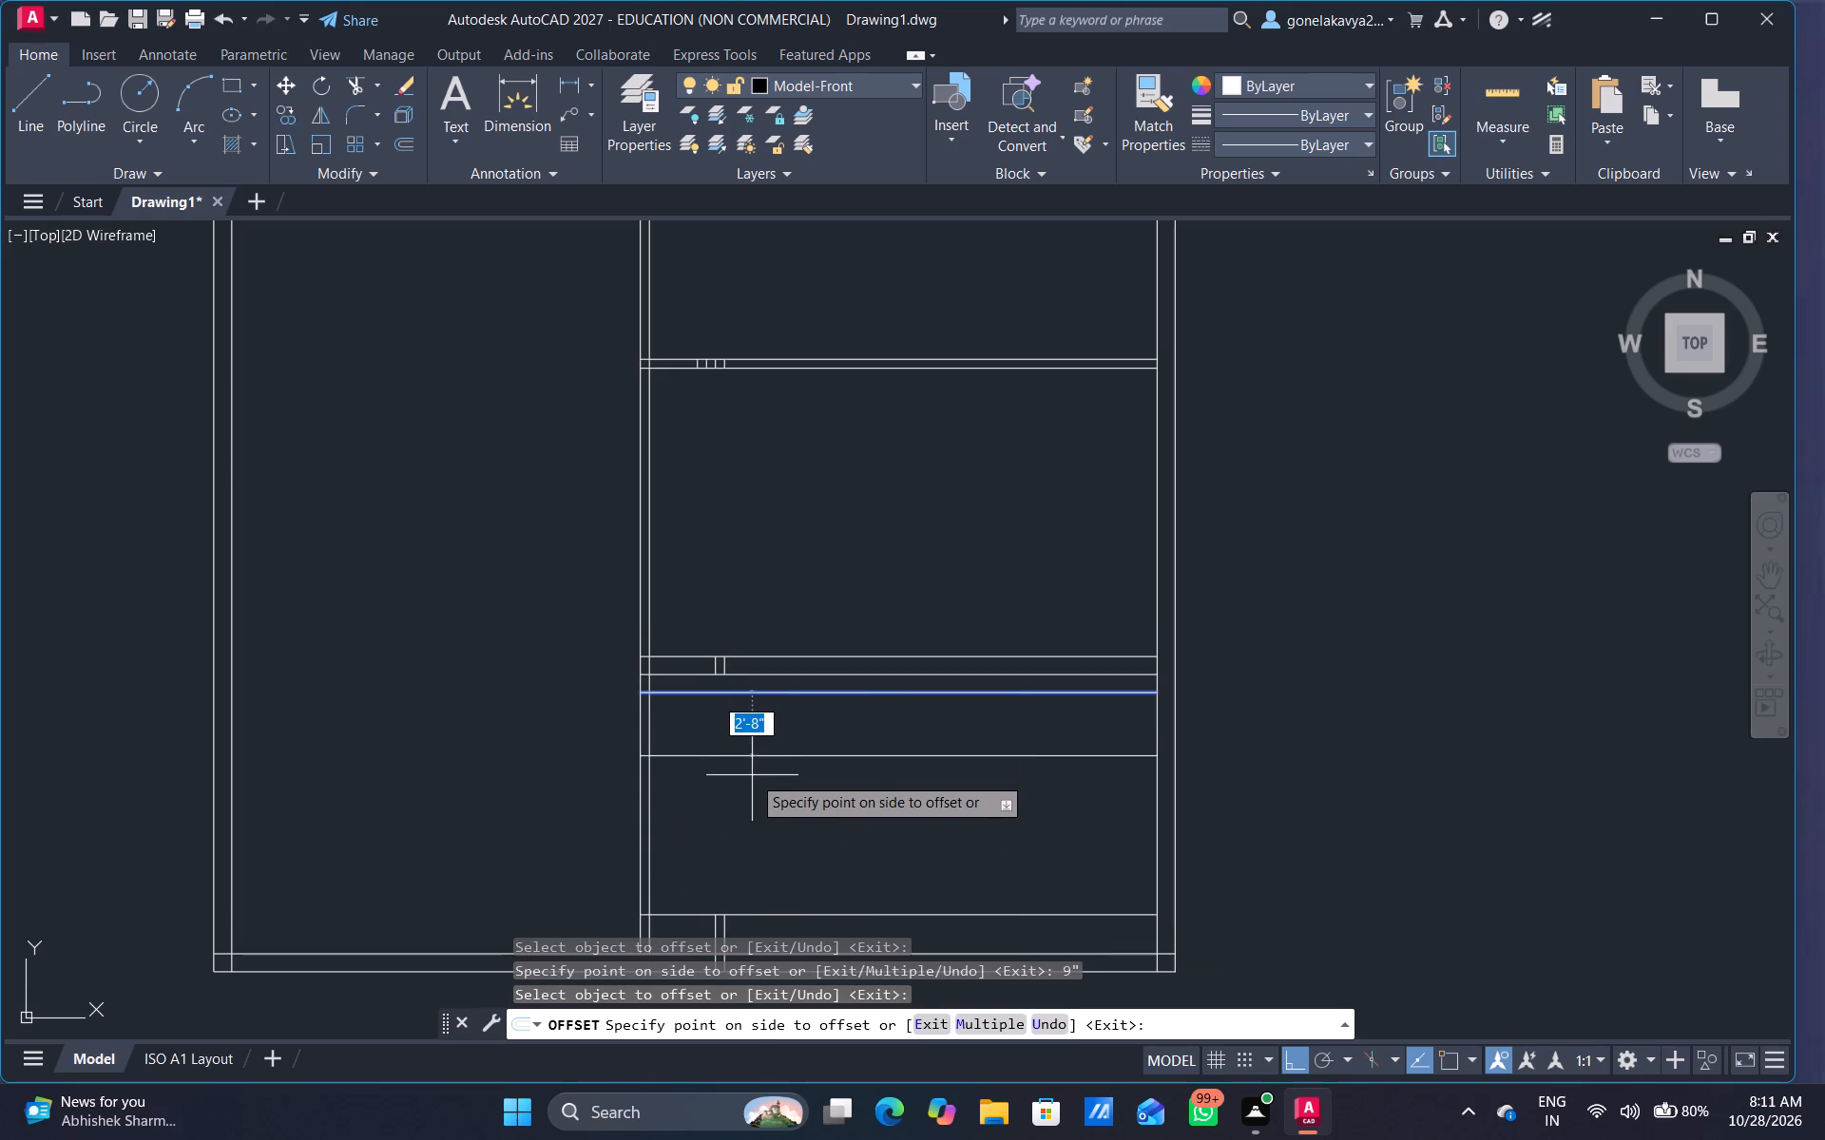
left_click(752, 775)
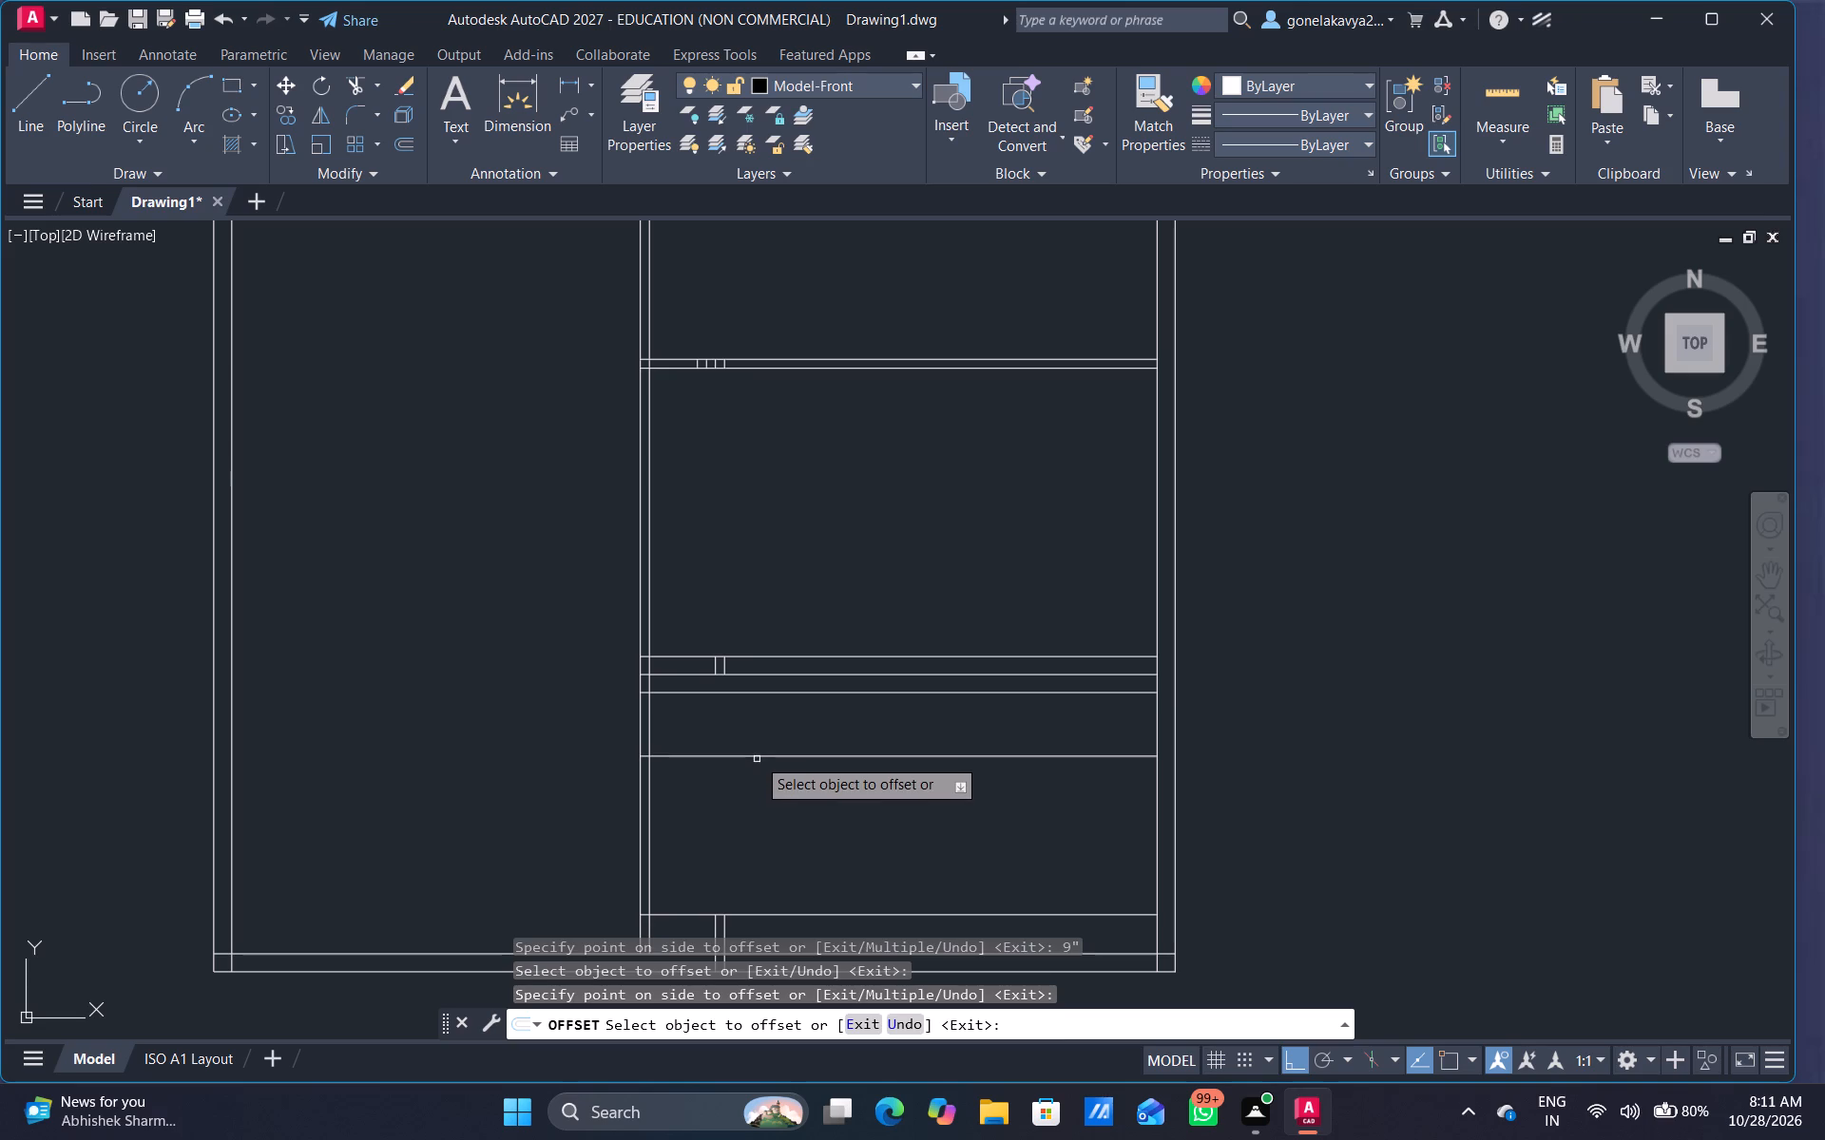
left_click(757, 755)
type("4.5\"")
key("Return")
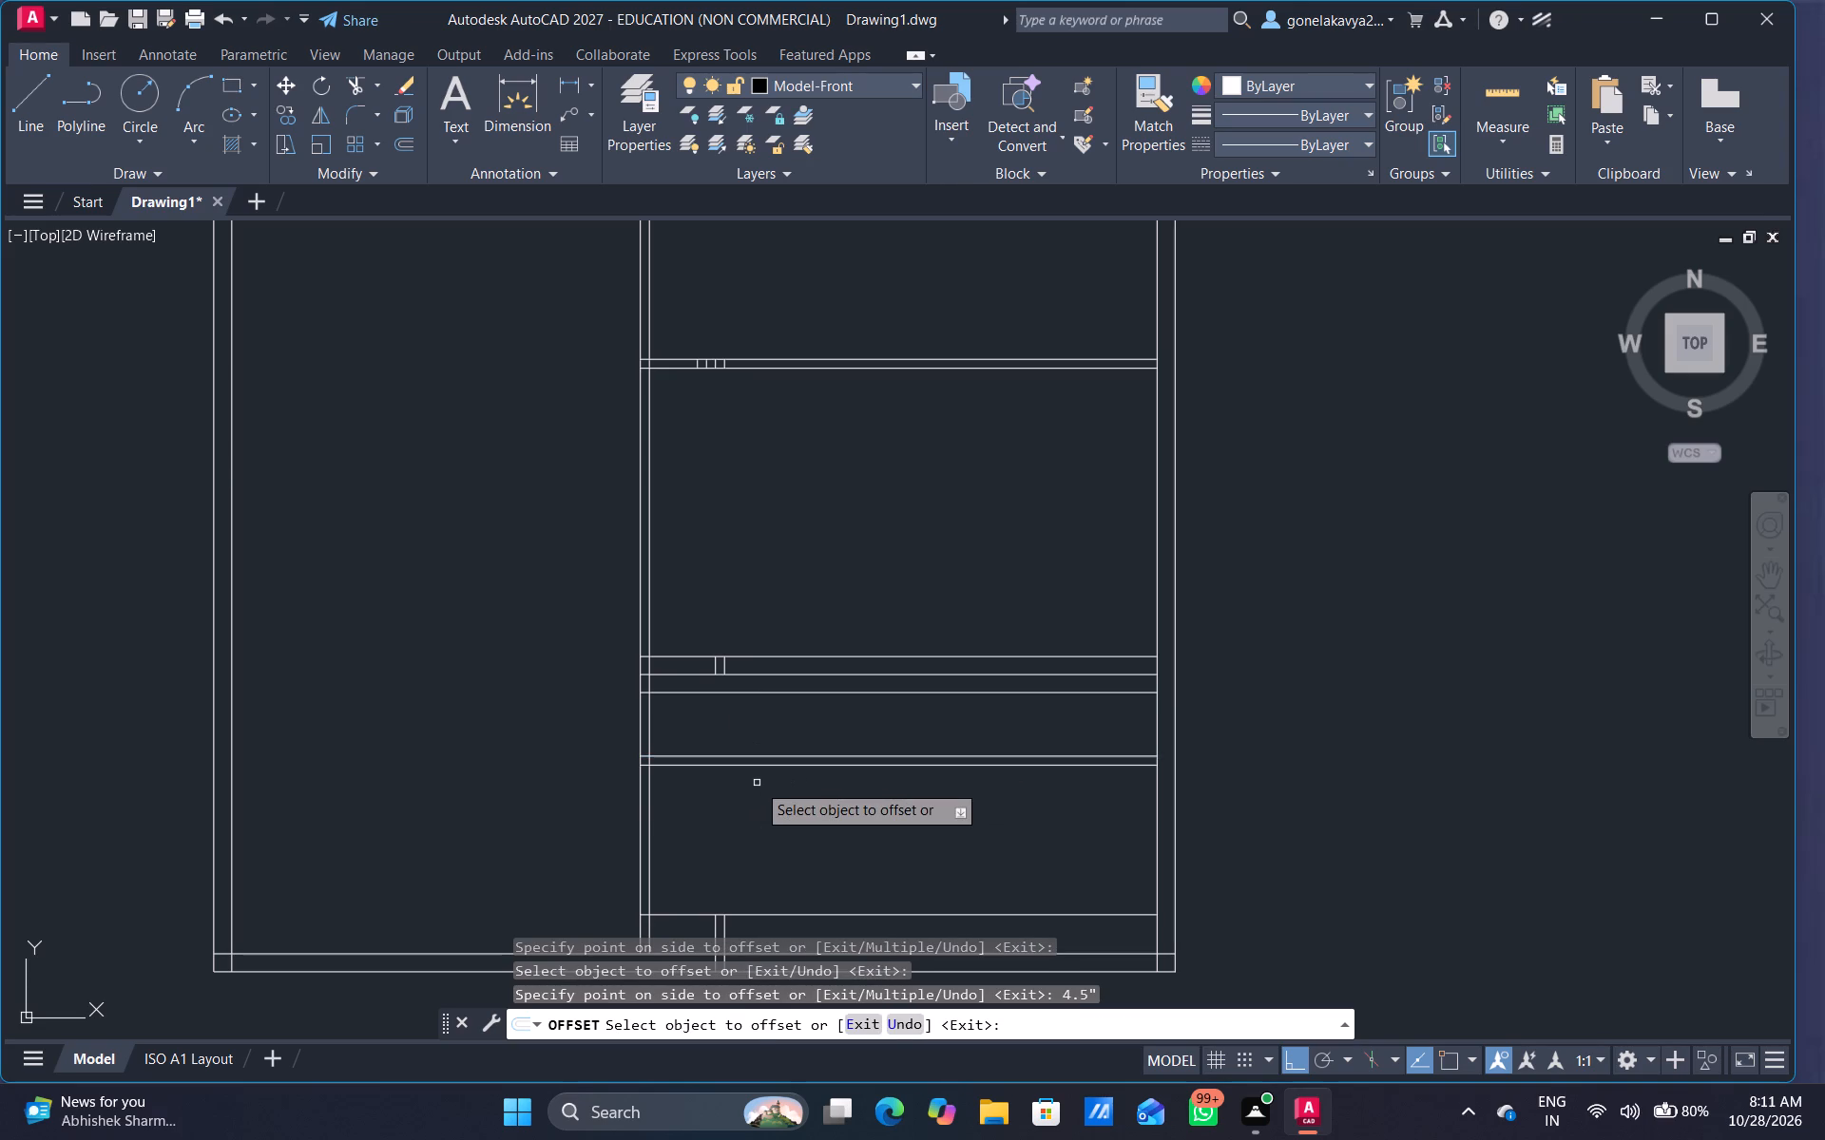
Offset the vertical partition's east line 2'-8" east.
left_click(649, 836)
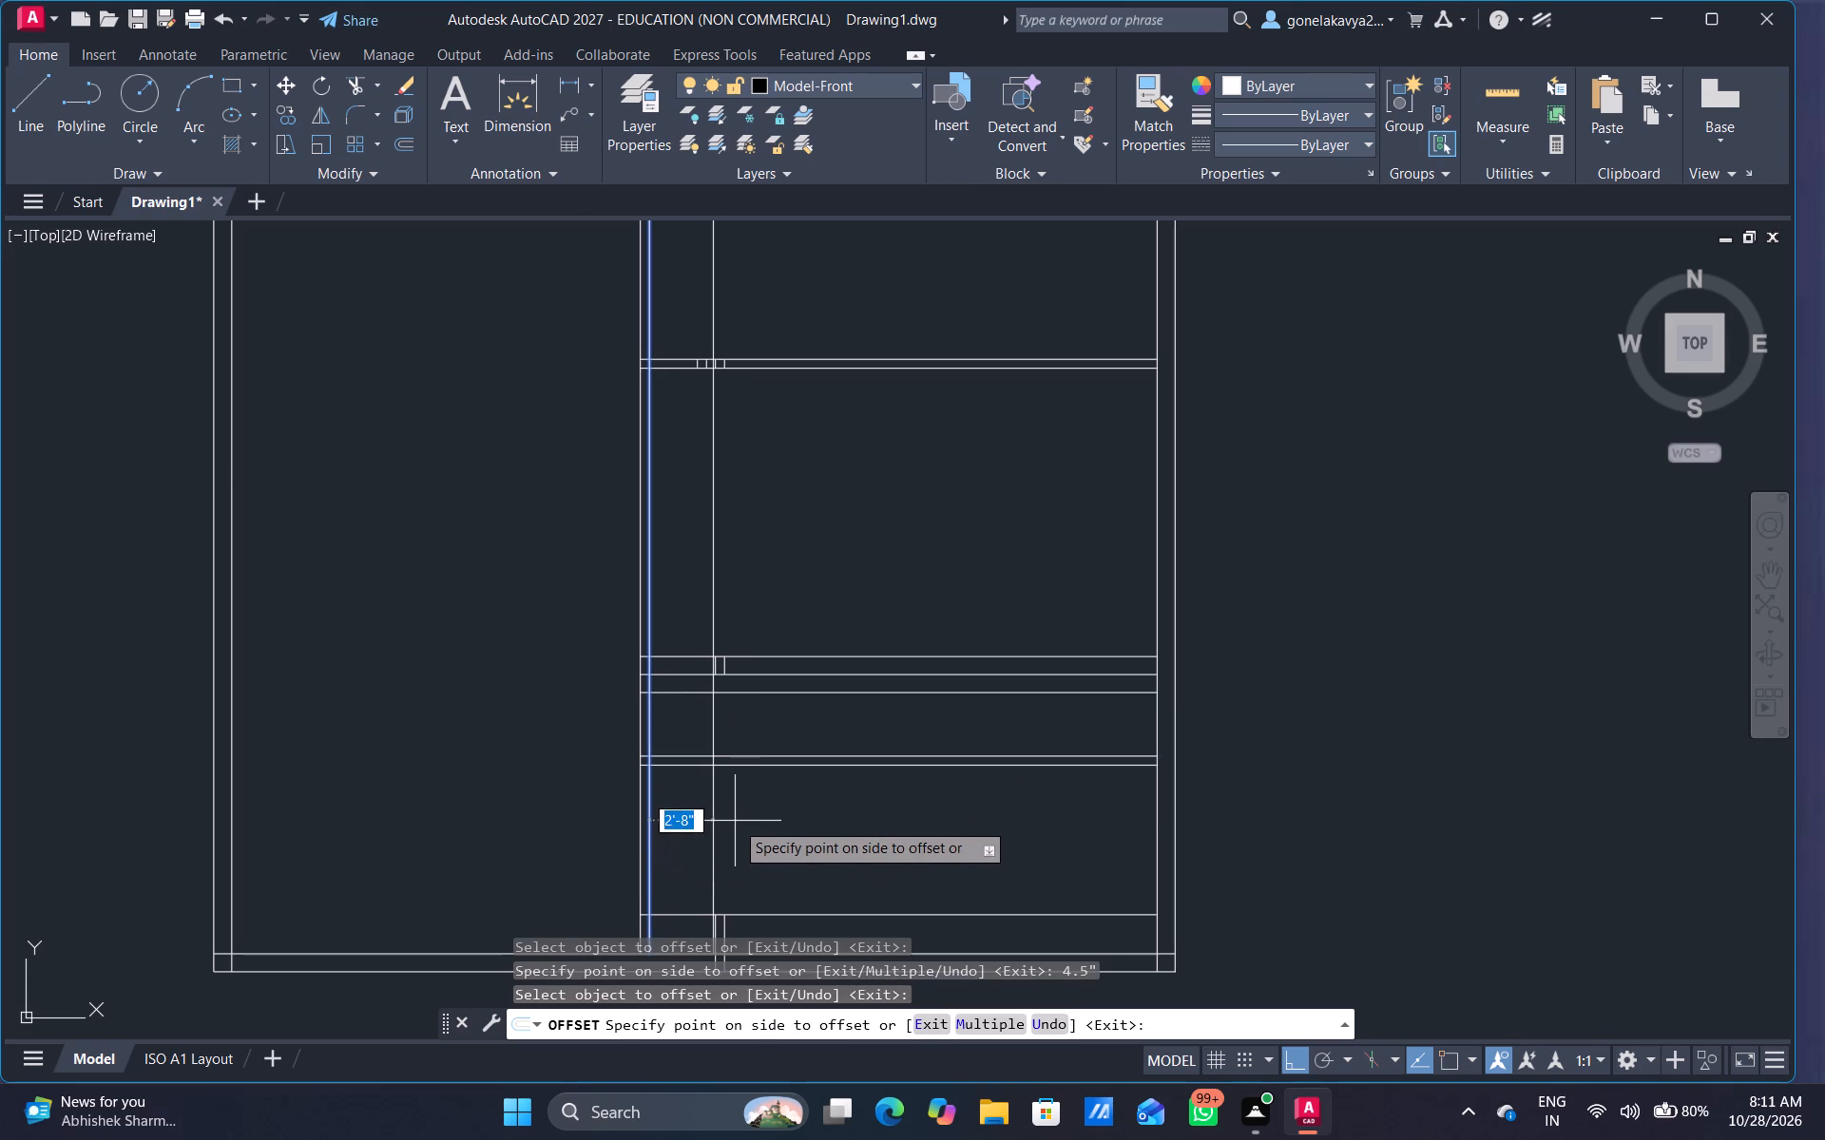
left_click(735, 821)
key("Escape")
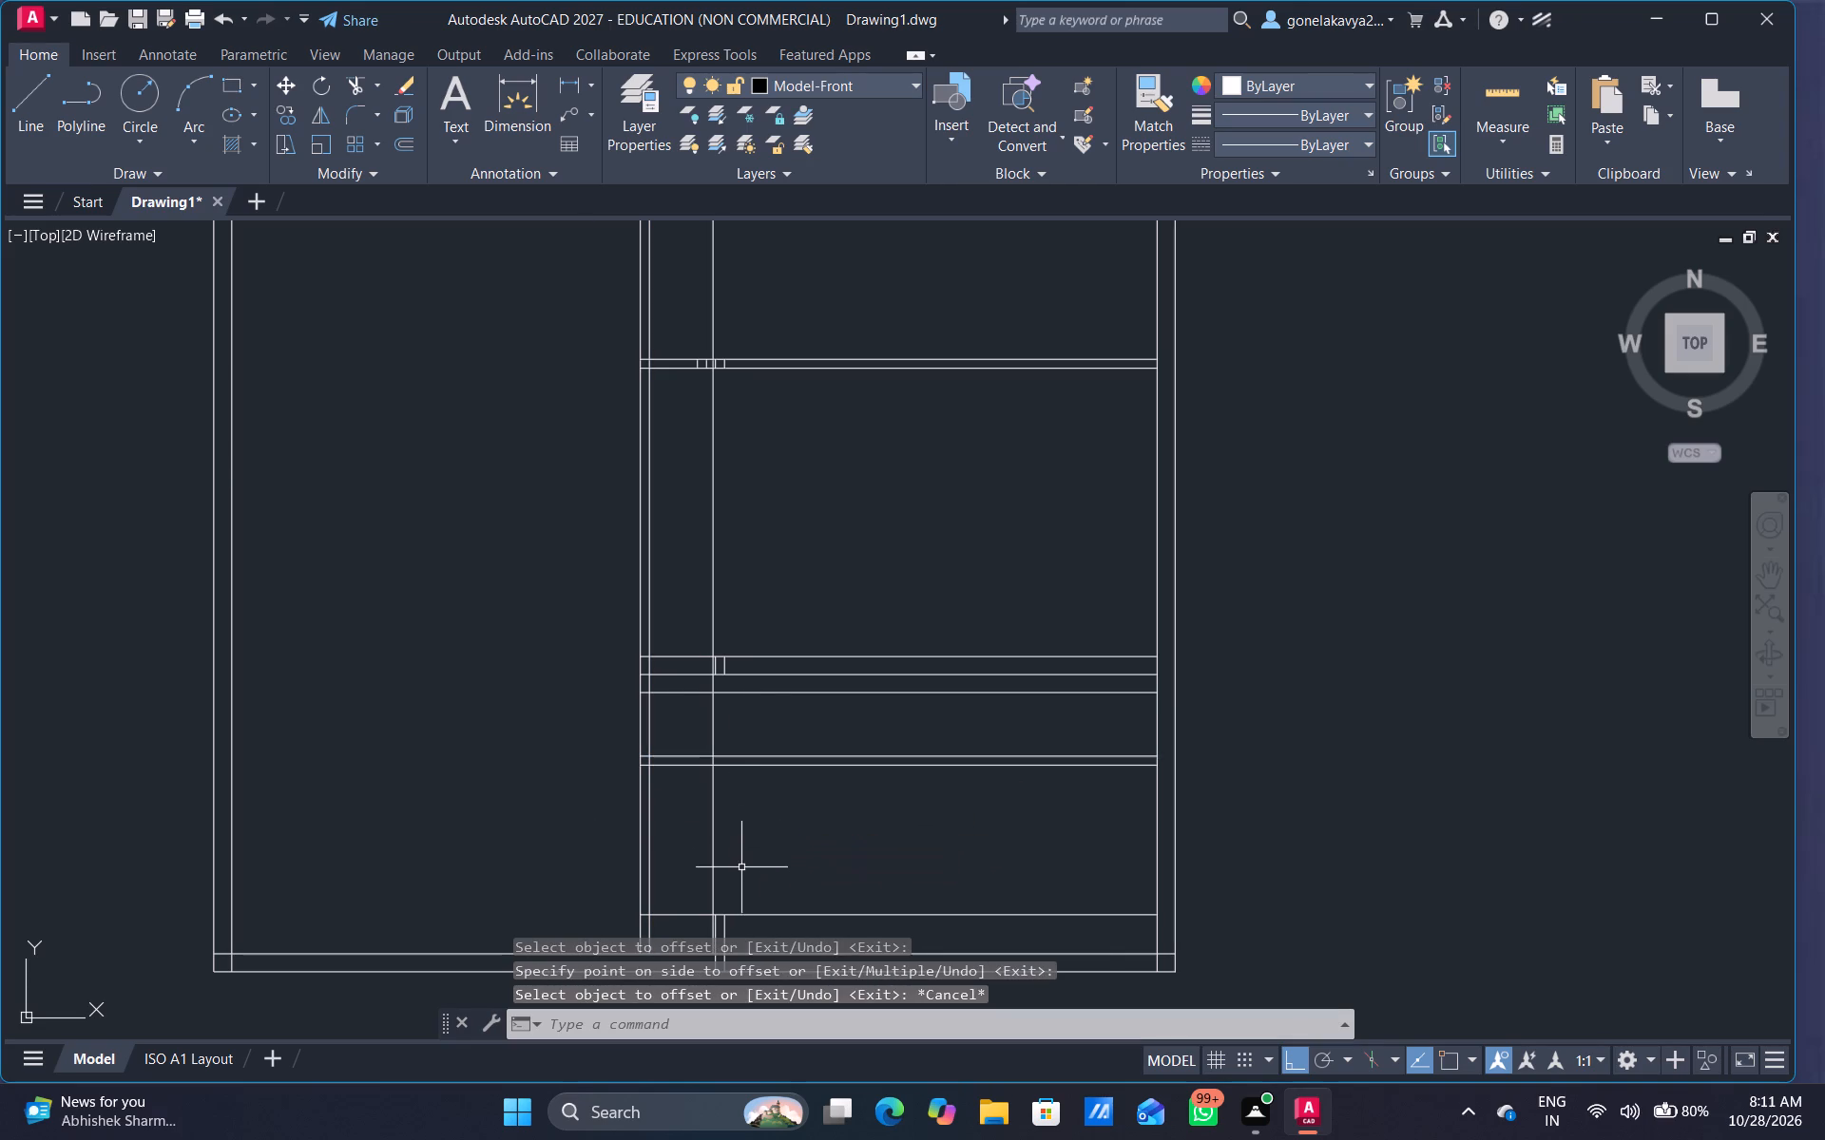
Trim the new vertical line south of the new 4.5" partition and north of the 9" wall, and trim the partition east of it.
type("tr")
key("space")
left_click_drag(750, 812, 712, 861)
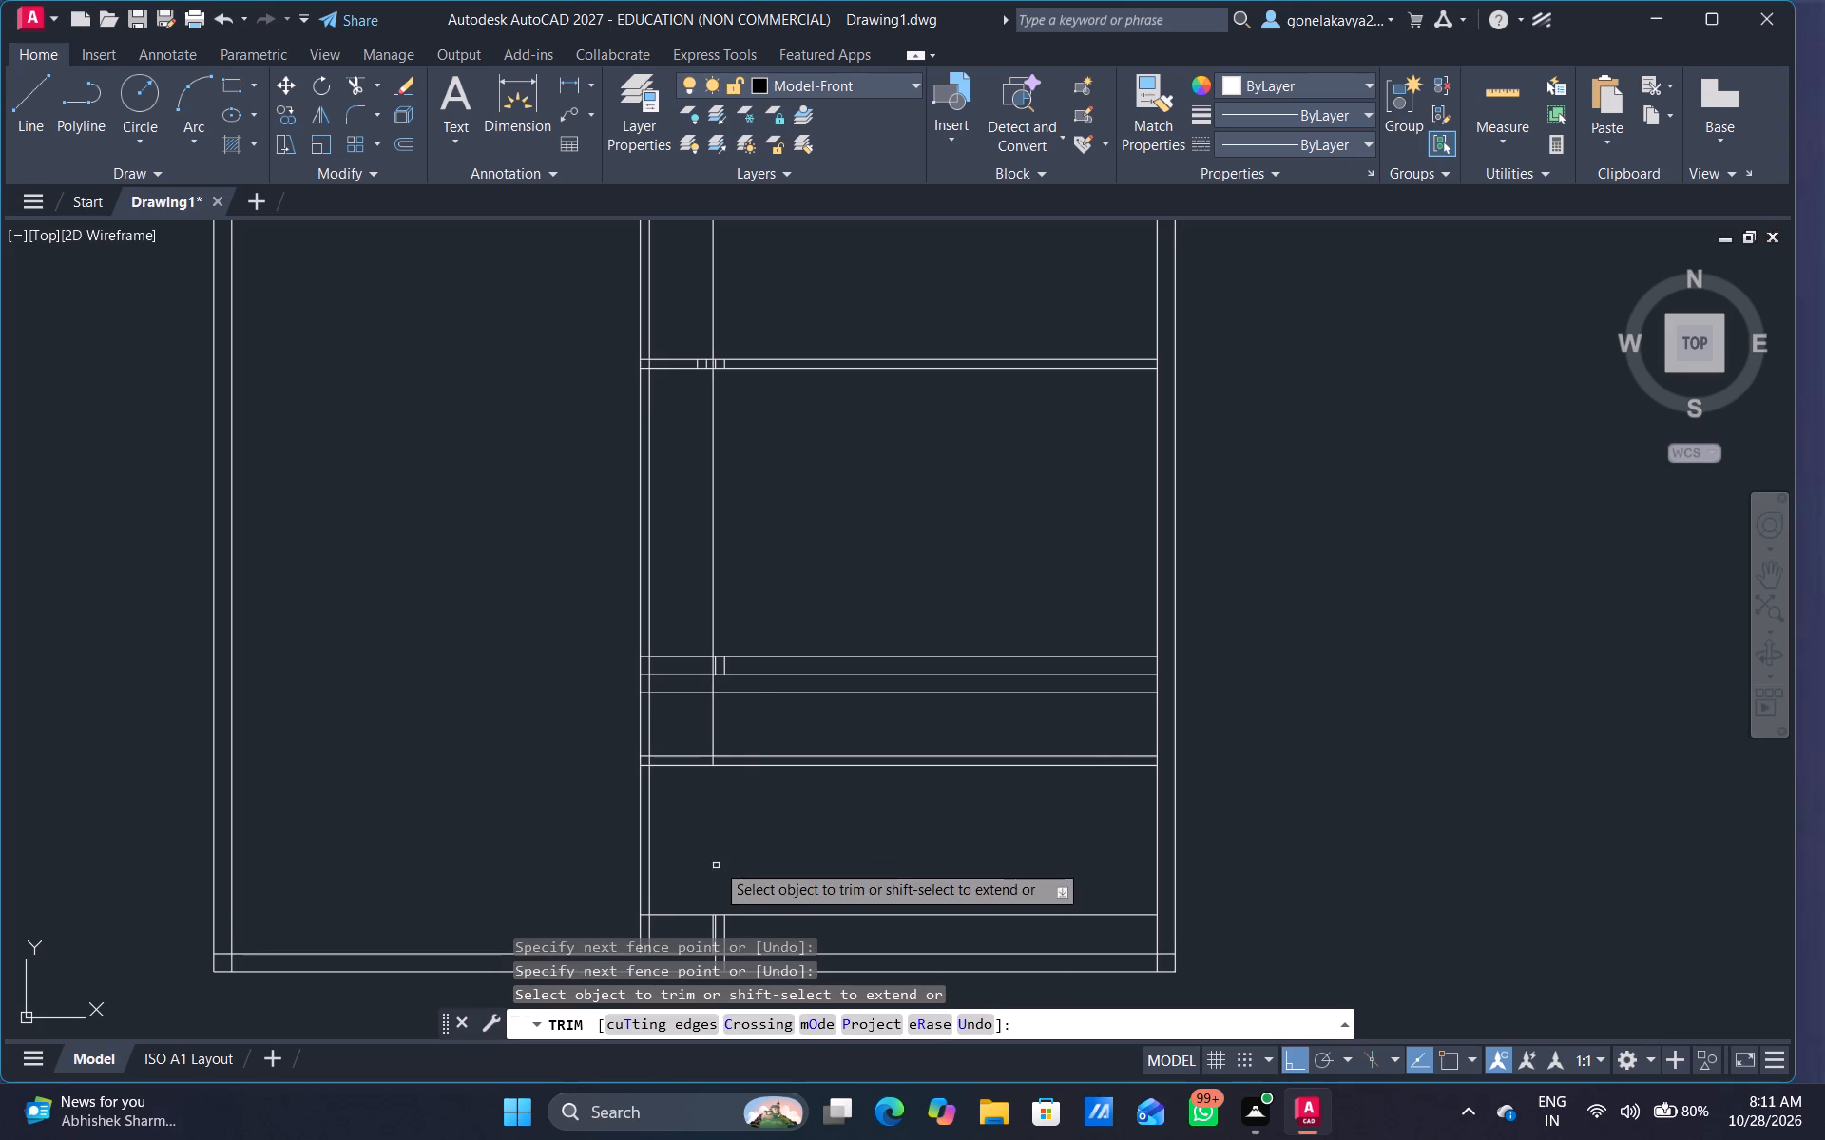
left_click_drag(701, 603, 758, 578)
left_click_drag(690, 320, 747, 302)
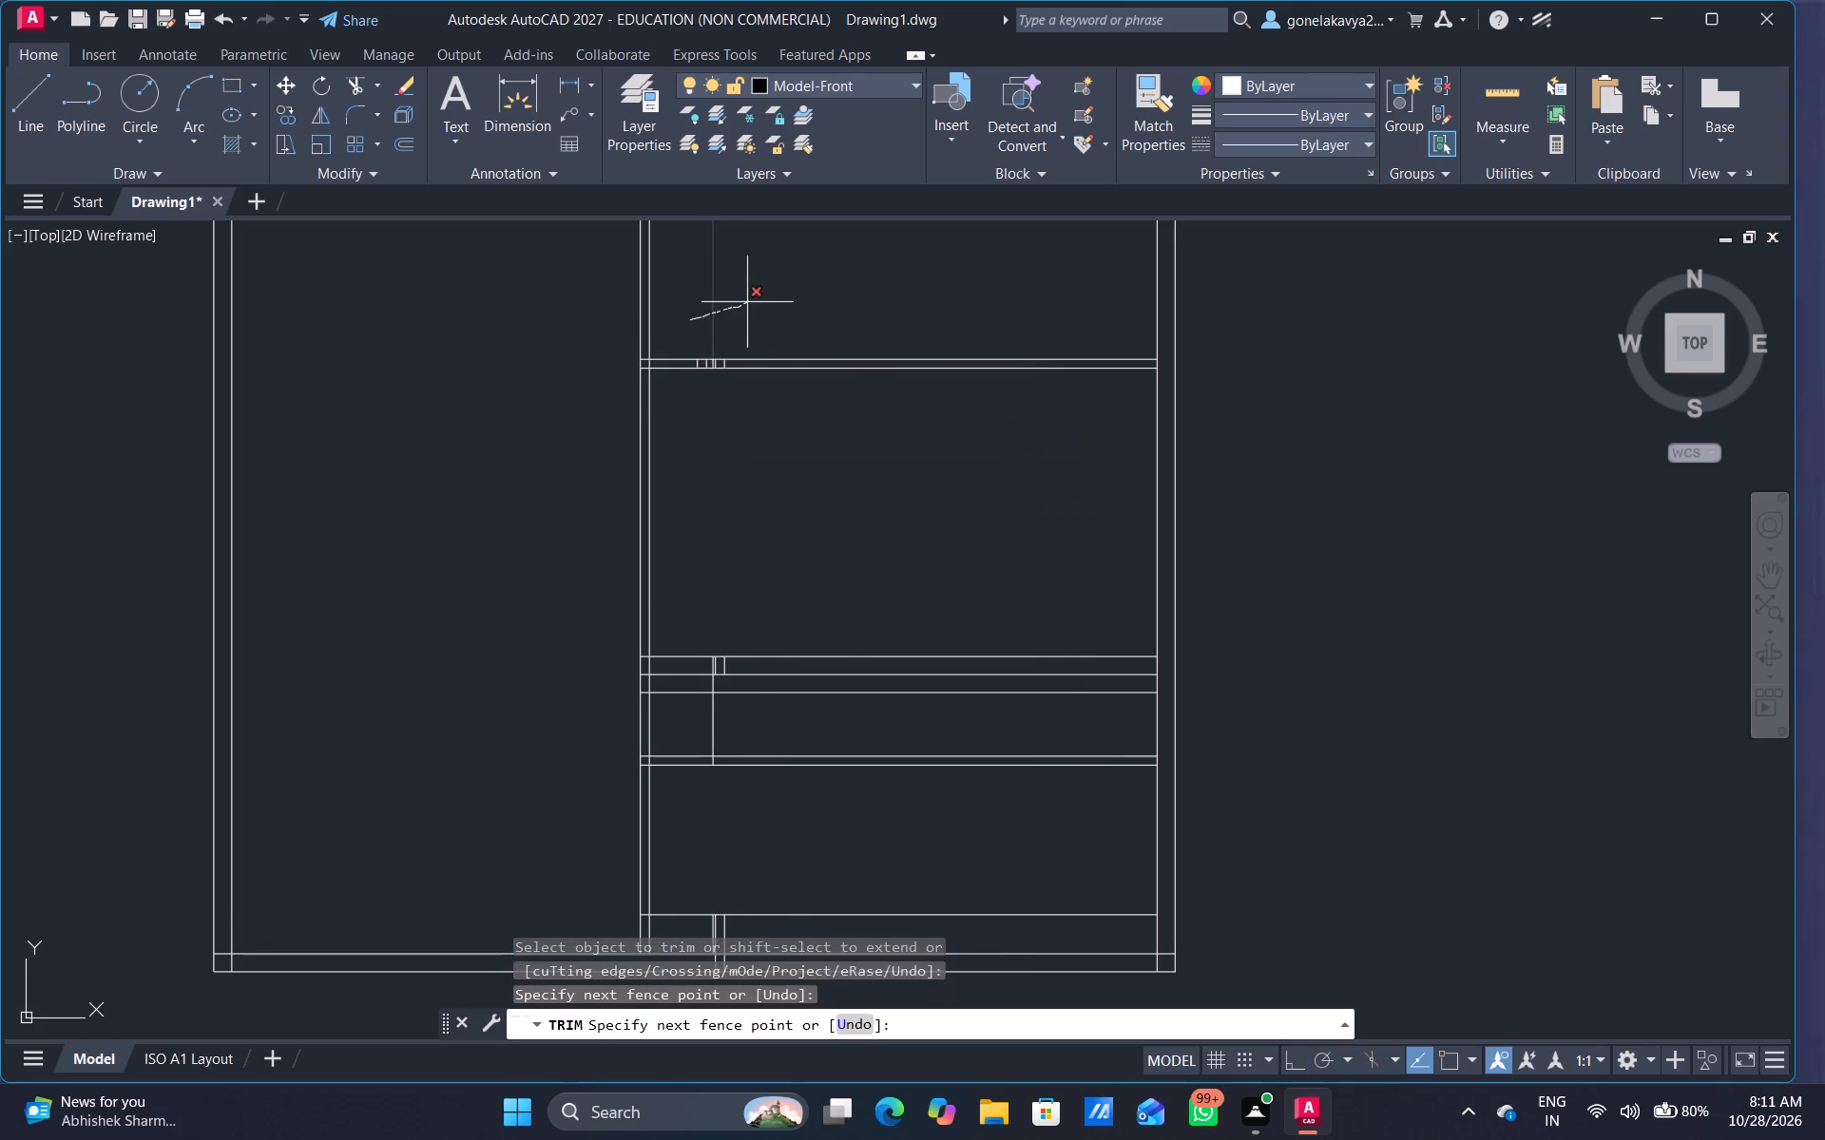
left_click_drag(747, 302, 753, 299)
scroll(765, 756, "up", 1)
left_click_drag(765, 748, 777, 800)
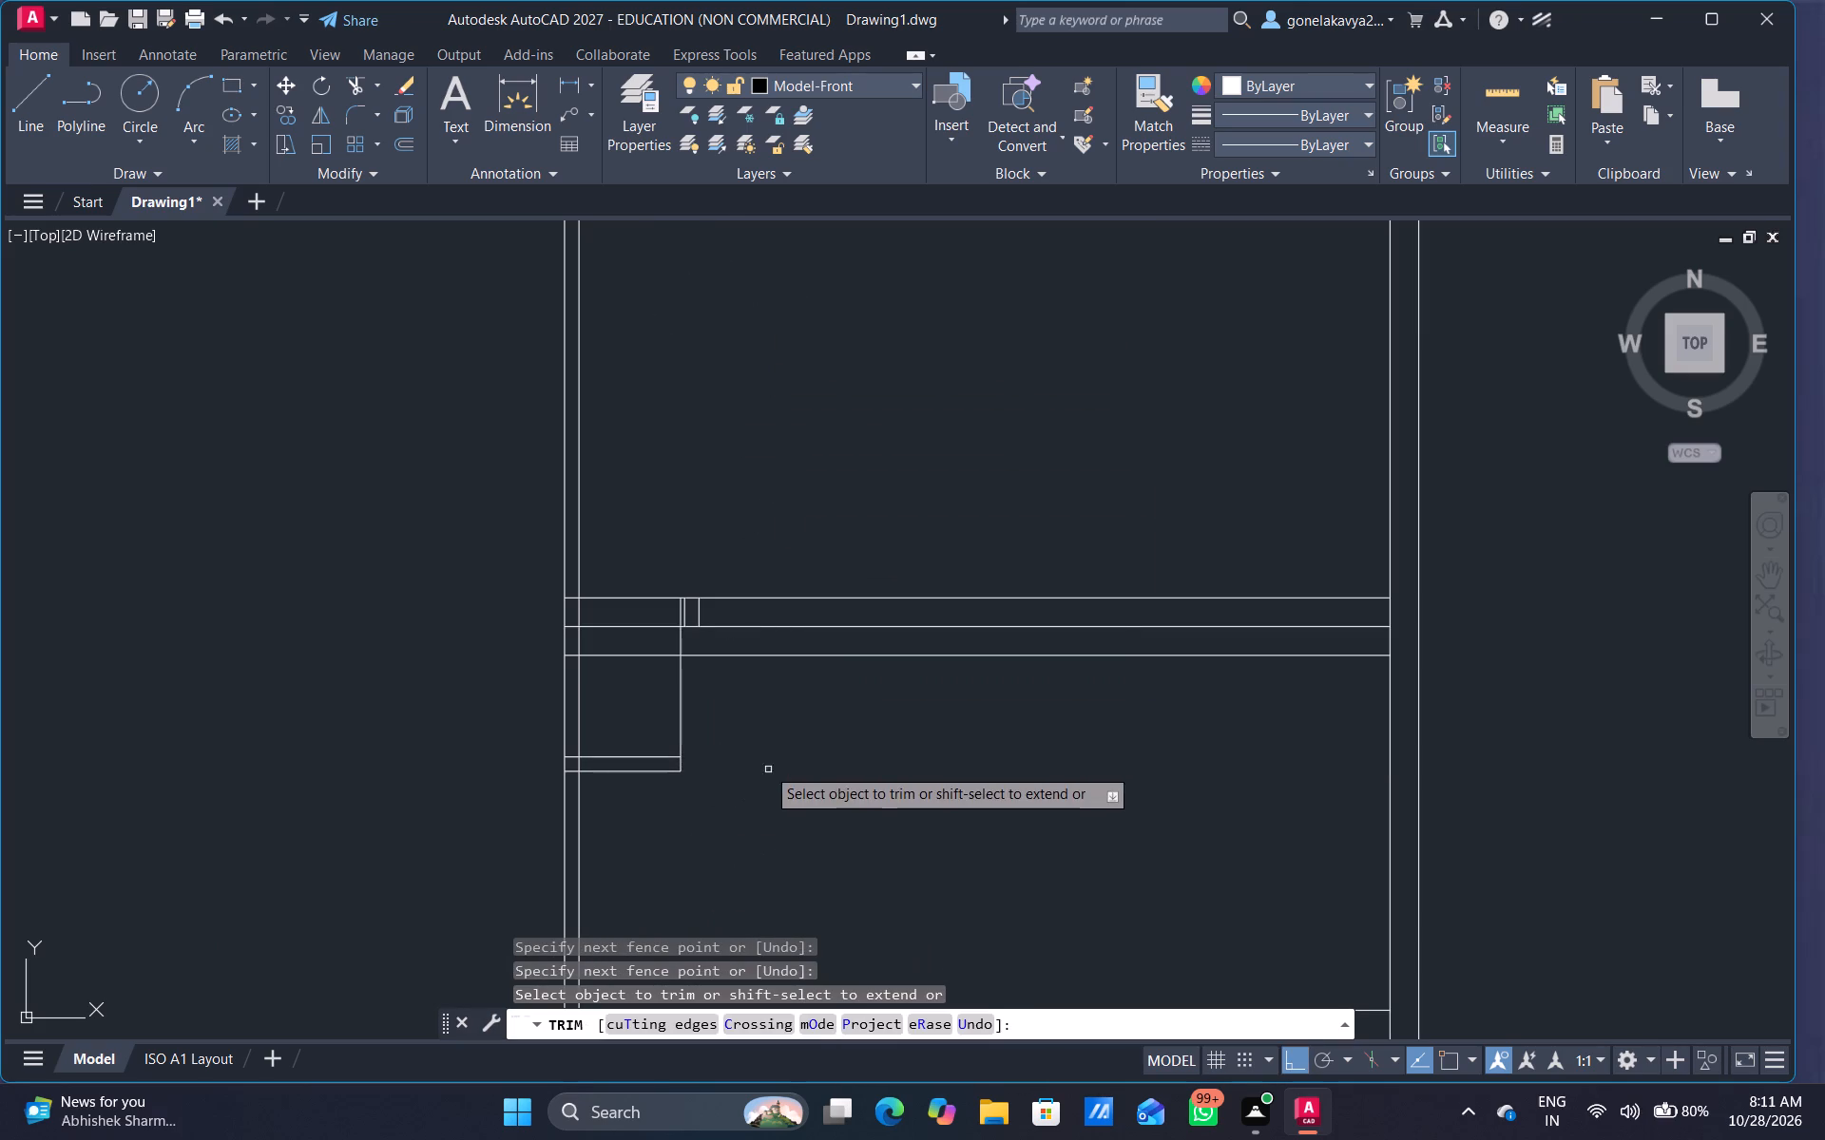
Trim the lines between the 9" jog and the short 4.5" partition to open the doorway, and clean the partition's west corner.
left_click_drag(530, 699, 531, 702)
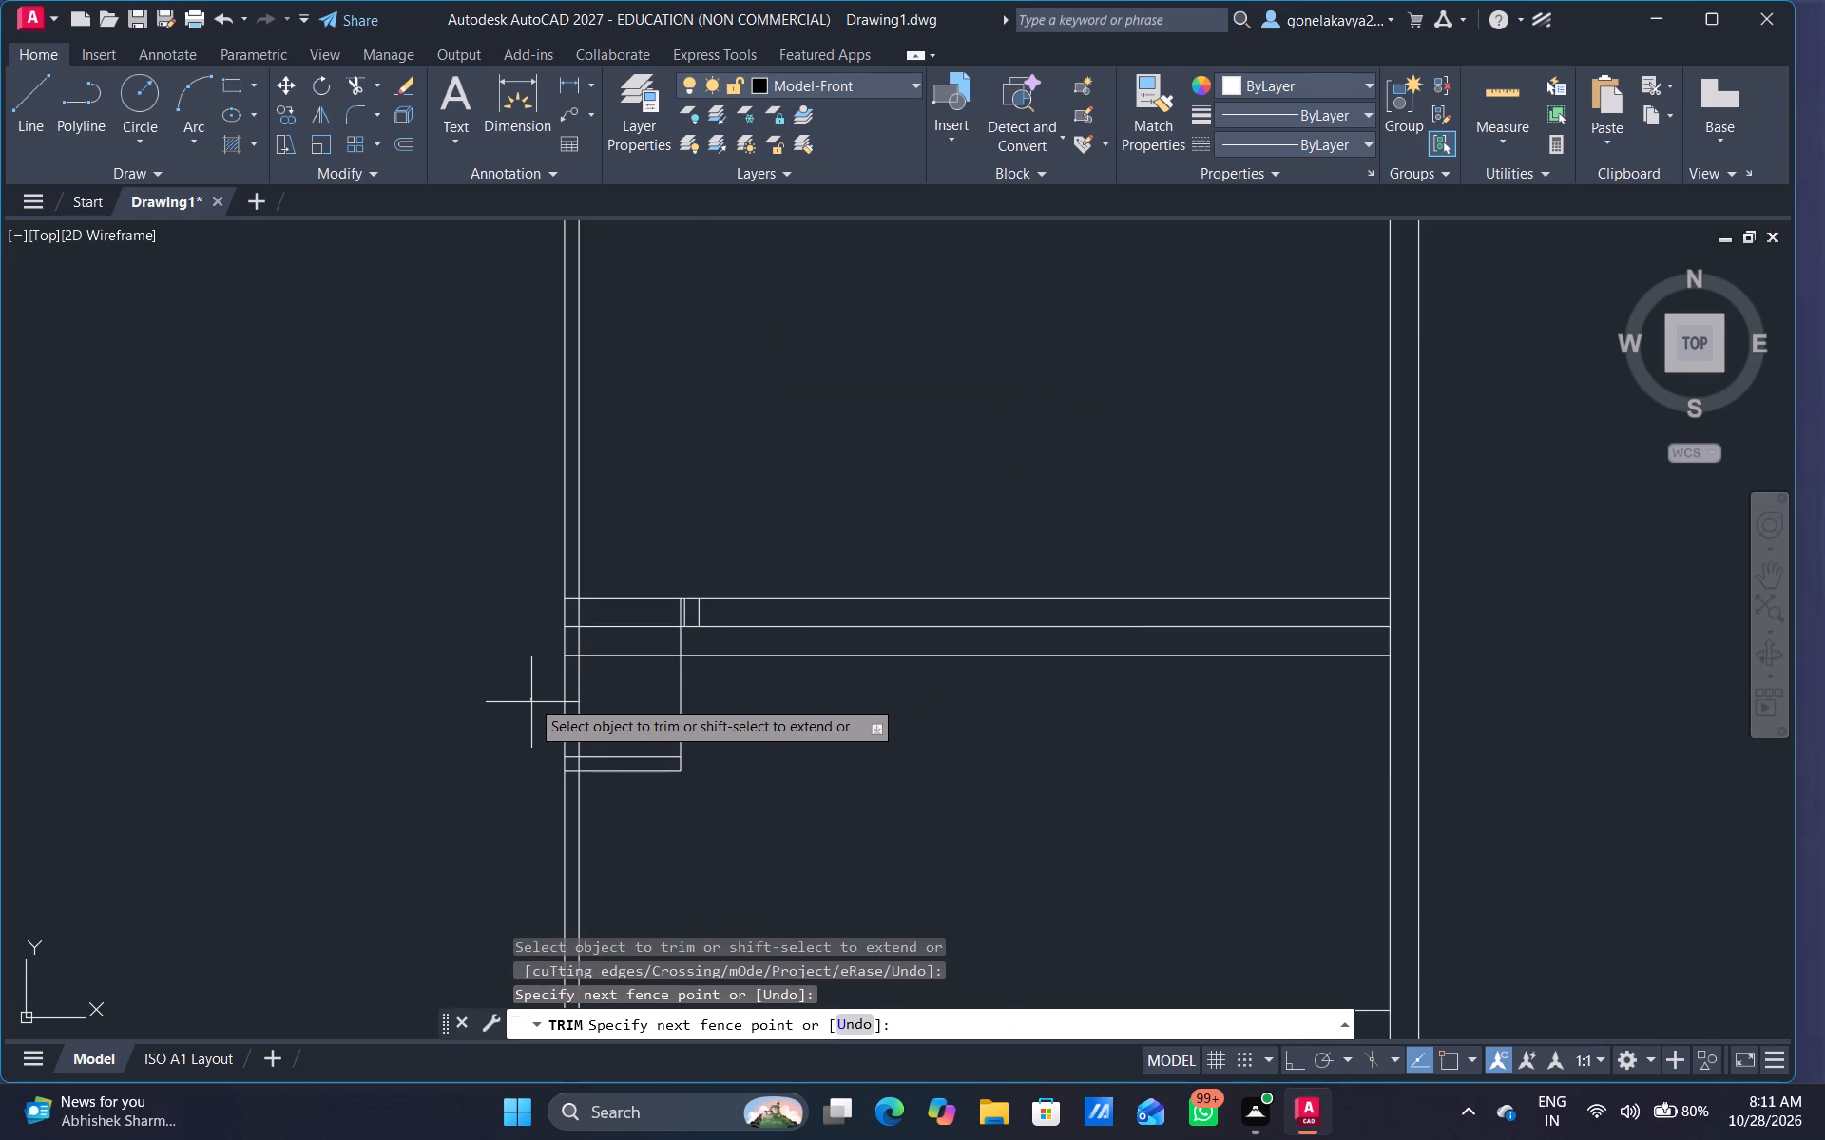
left_click_drag(531, 702, 606, 707)
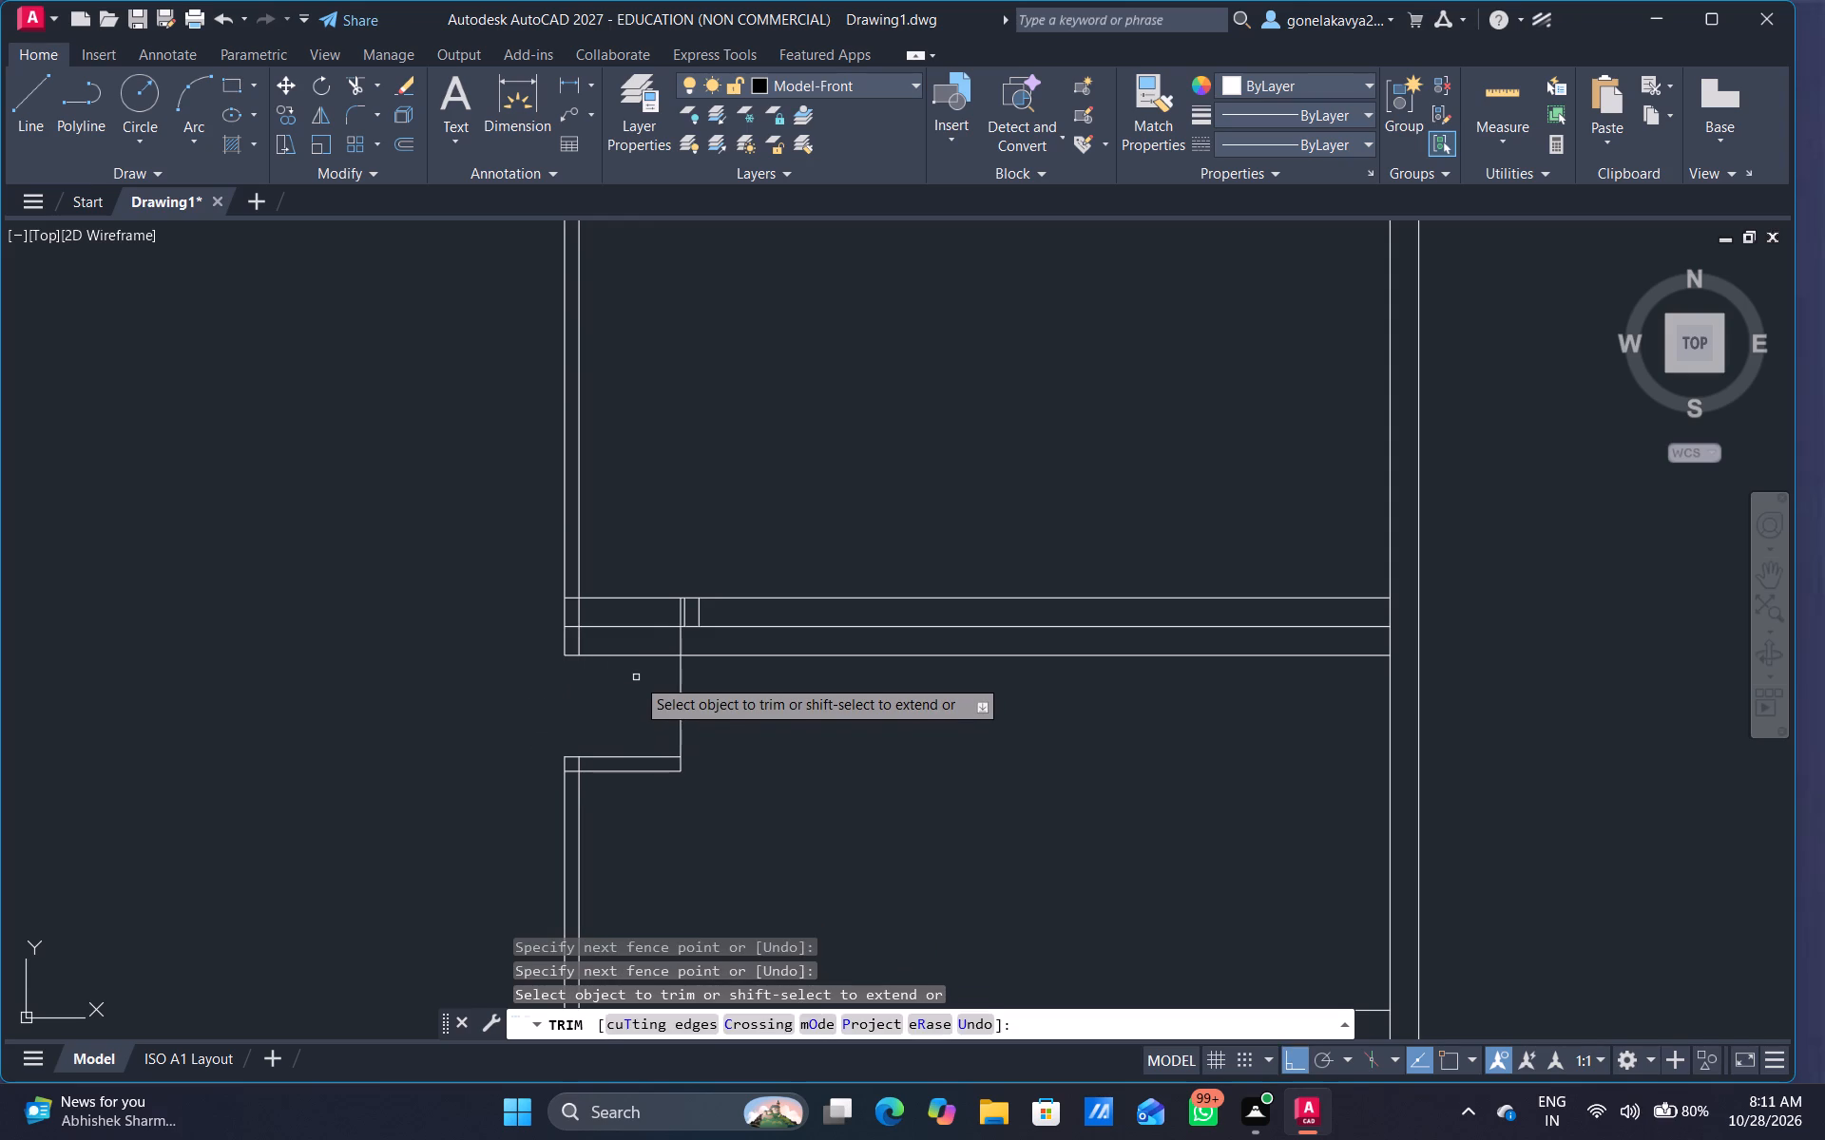
left_click_drag(626, 647, 628, 682)
left_click_drag(678, 635, 704, 655)
left_click_drag(714, 655, 650, 723)
left_click_drag(669, 722, 720, 710)
scroll(554, 778, "up", 4)
left_click_drag(677, 744, 718, 712)
Trim the overlapping lines where the vertical partition meets the 9" wall, and remove the short vertical leftovers inside that wall.
scroll(983, 736, "down", 3)
middle_click_drag(932, 610, 925, 731)
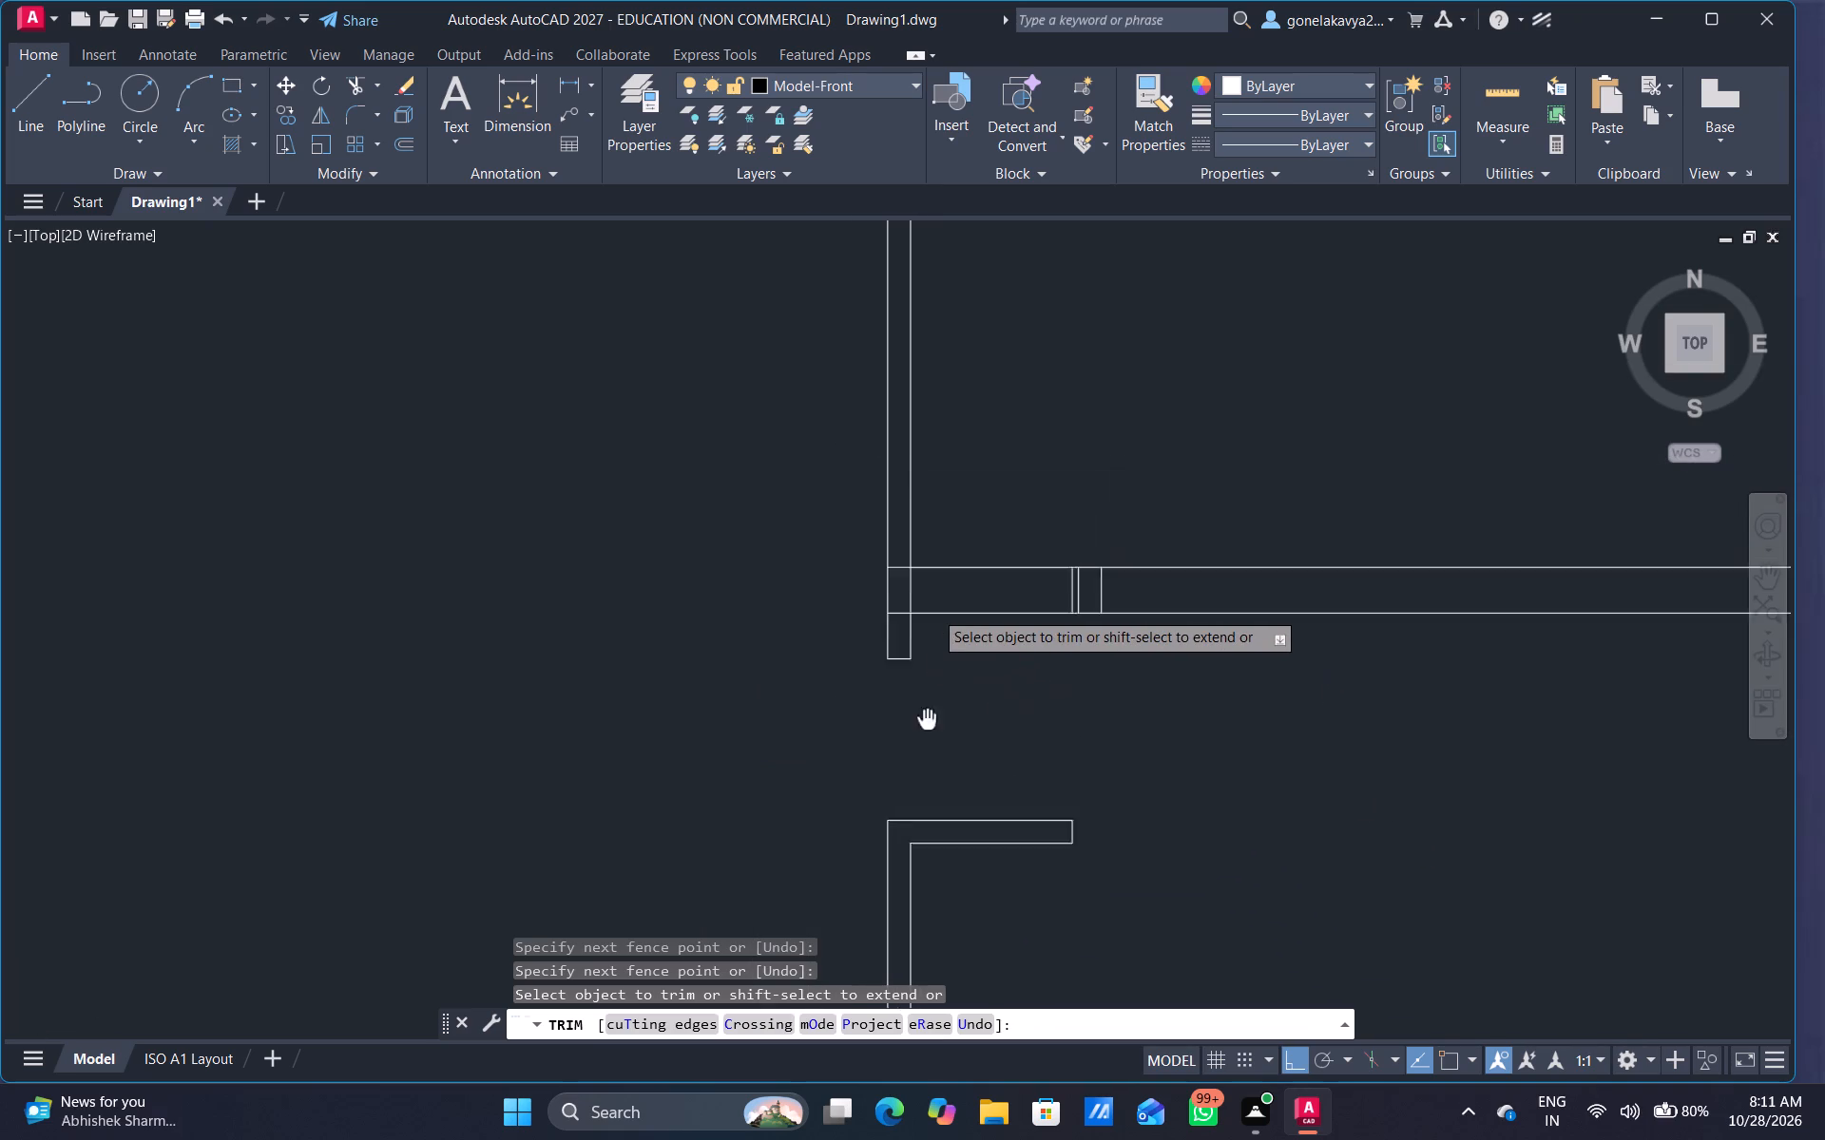
middle_click_drag(925, 731, 857, 897)
scroll(839, 760, "up", 2)
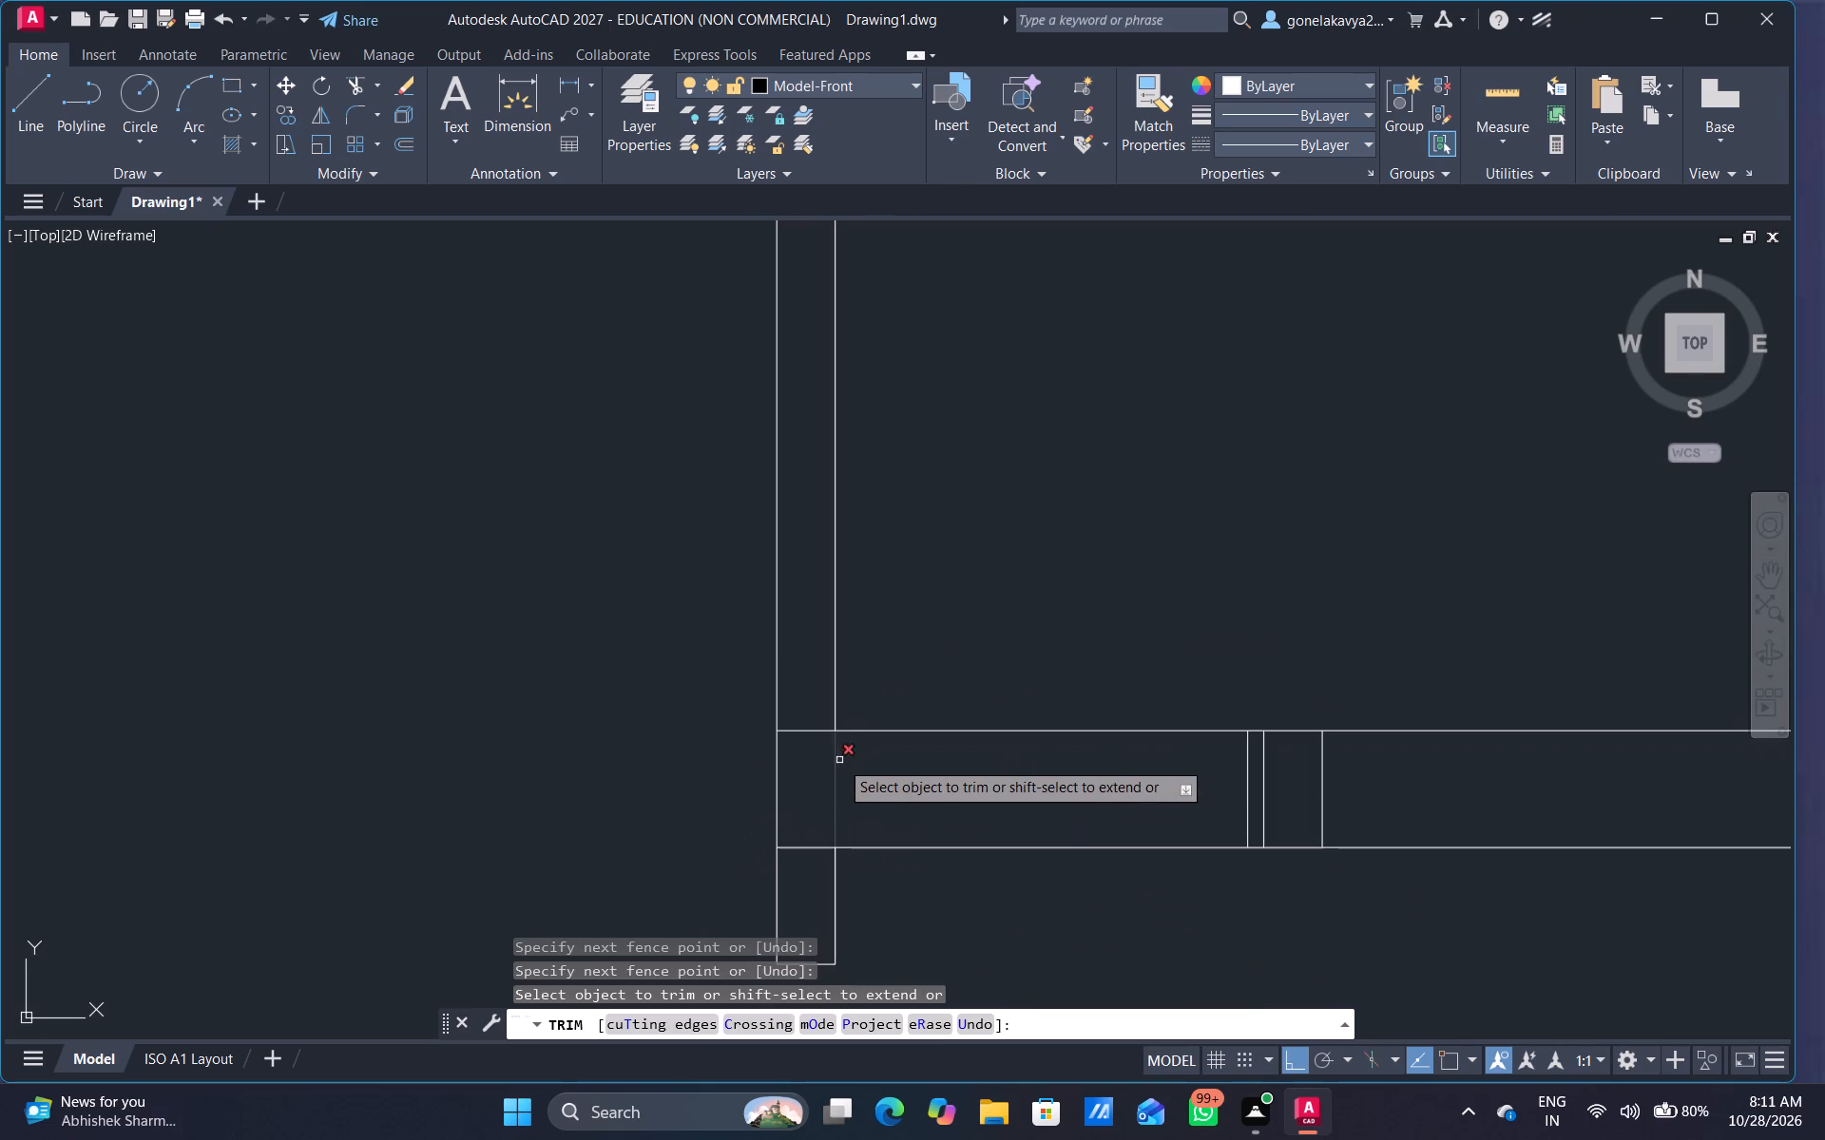
middle_click_drag(832, 787, 864, 608)
left_click_drag(836, 529, 848, 625)
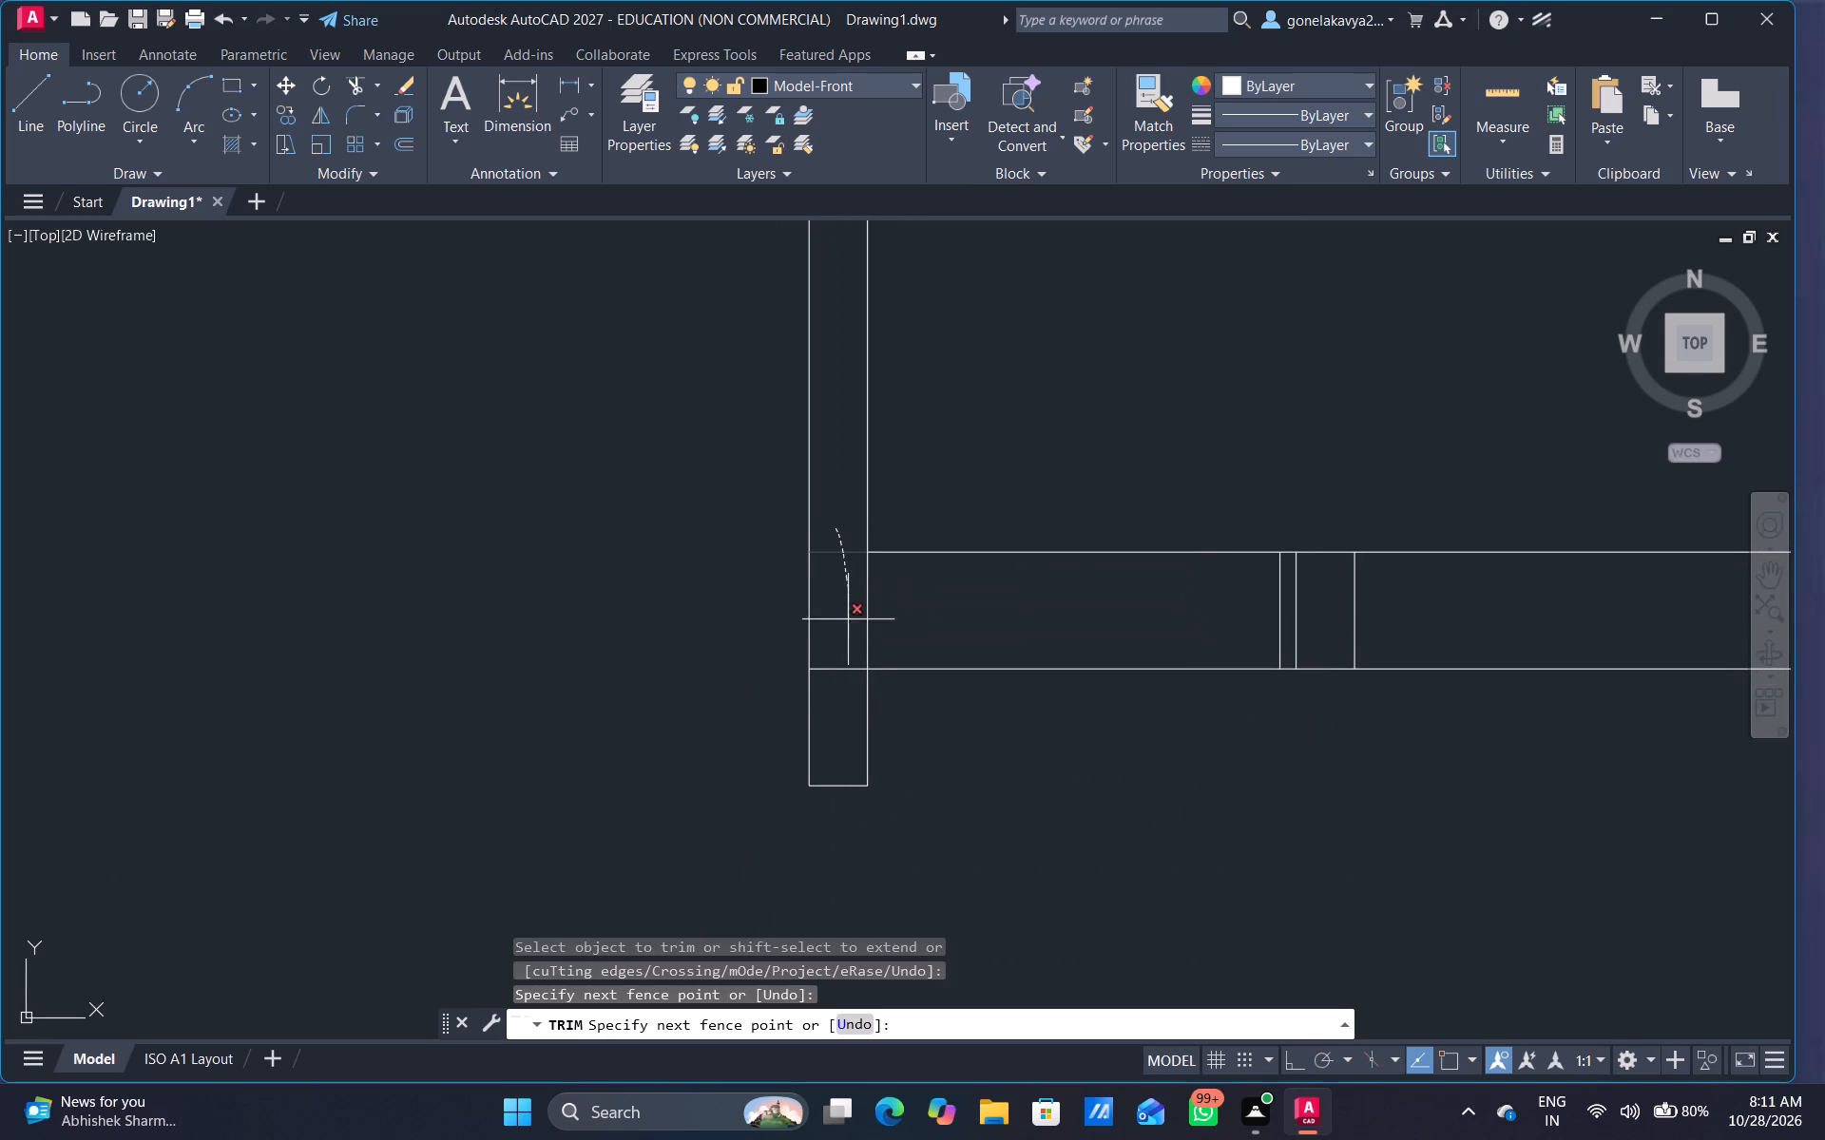
left_click_drag(848, 625, 848, 714)
left_click_drag(841, 664, 921, 611)
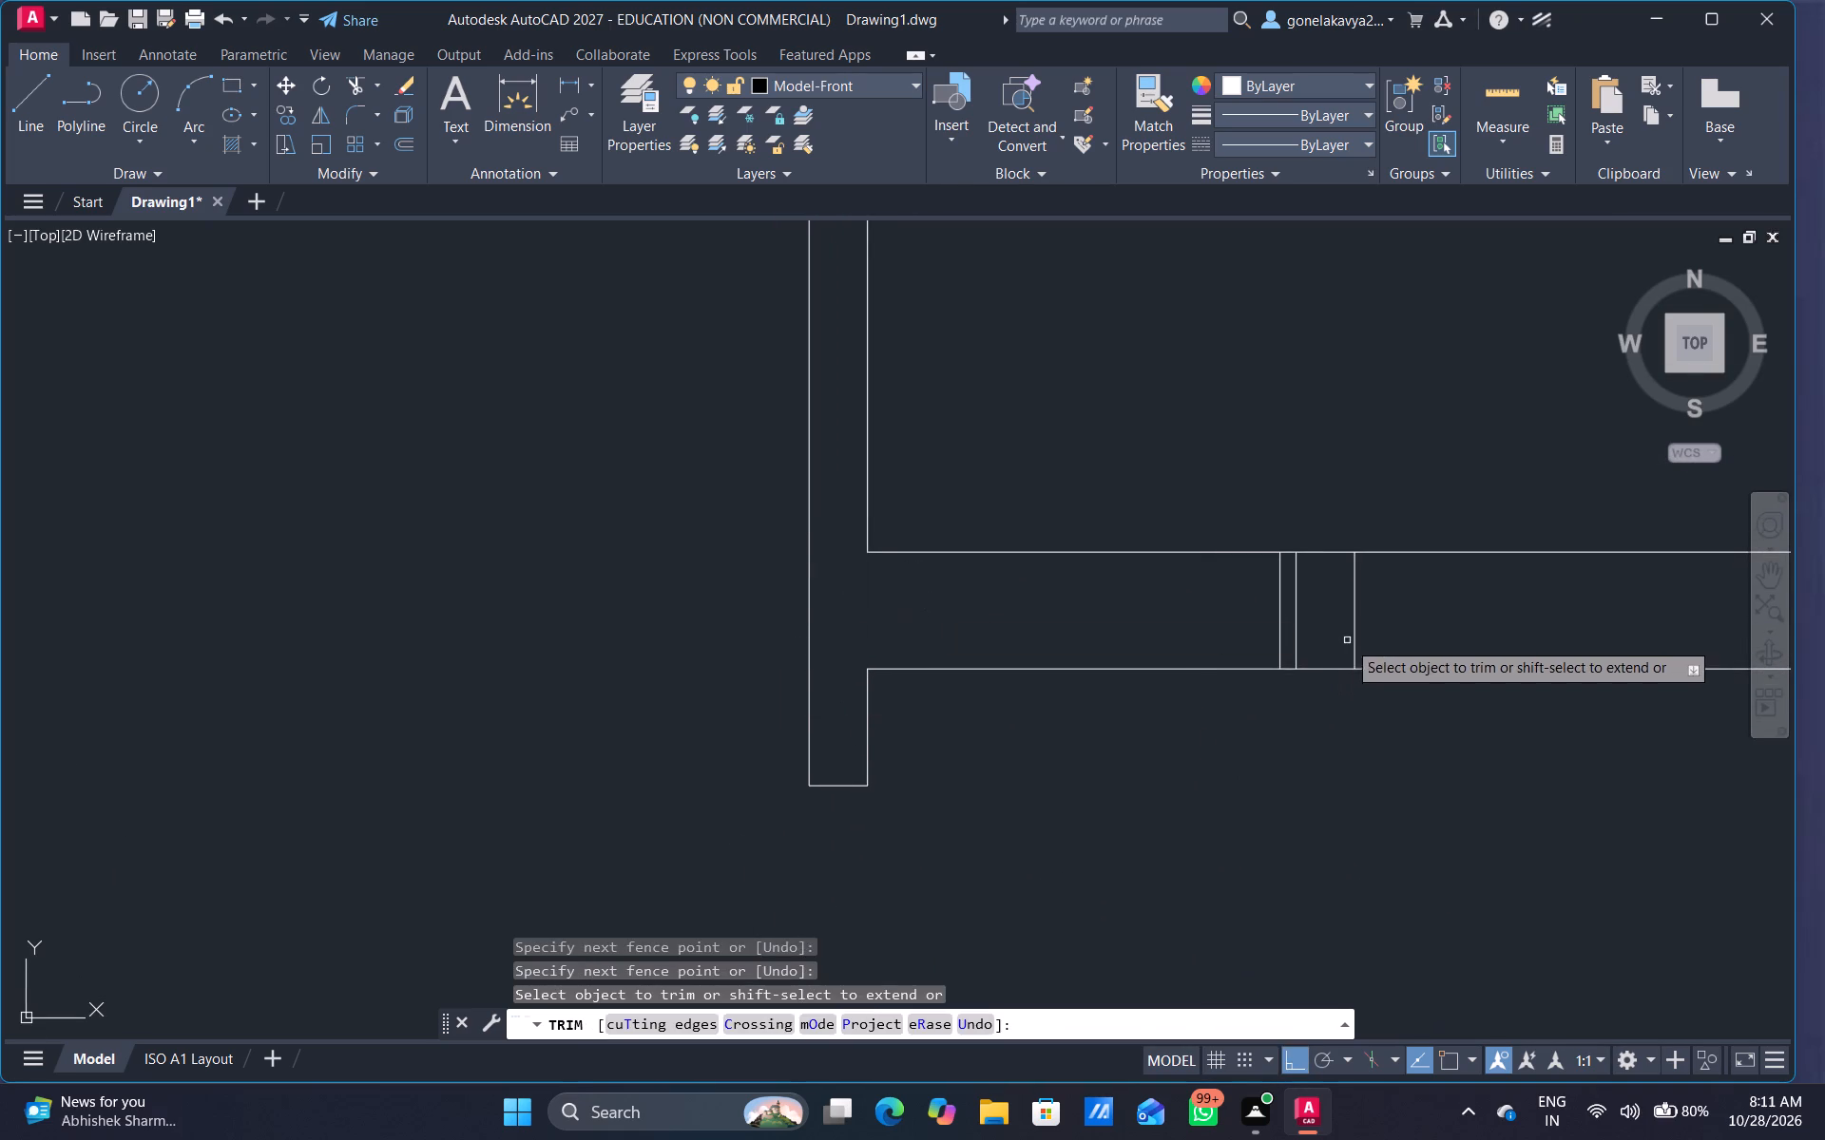
left_click_drag(1376, 618, 1215, 633)
Trim the short vertical leftover lines inside the 4.5" east partition immediately north of the 9" wall.
scroll(1393, 713, "down", 5)
middle_click_drag(1457, 764, 1133, 635)
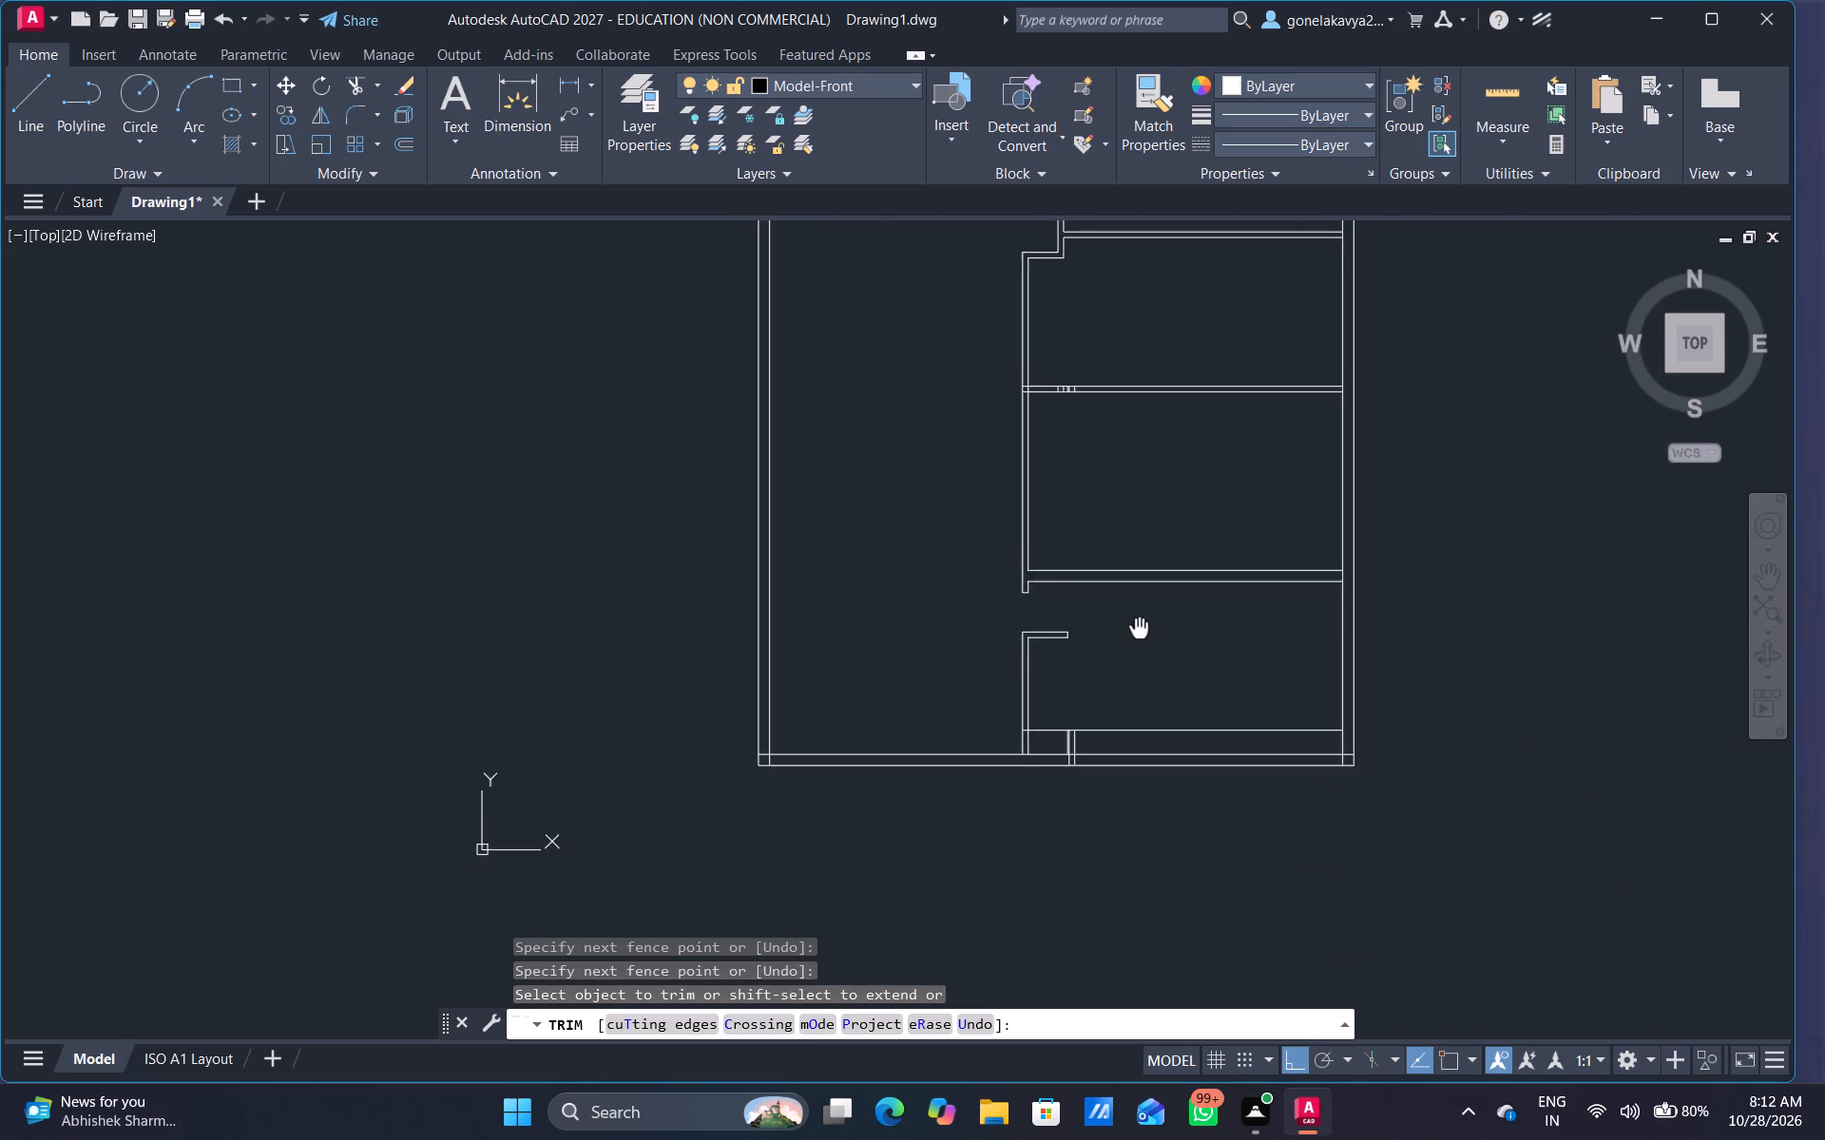
middle_click_drag(1133, 635, 1120, 845)
scroll(1025, 607, "up", 6)
left_click_drag(1137, 514, 1502, 525)
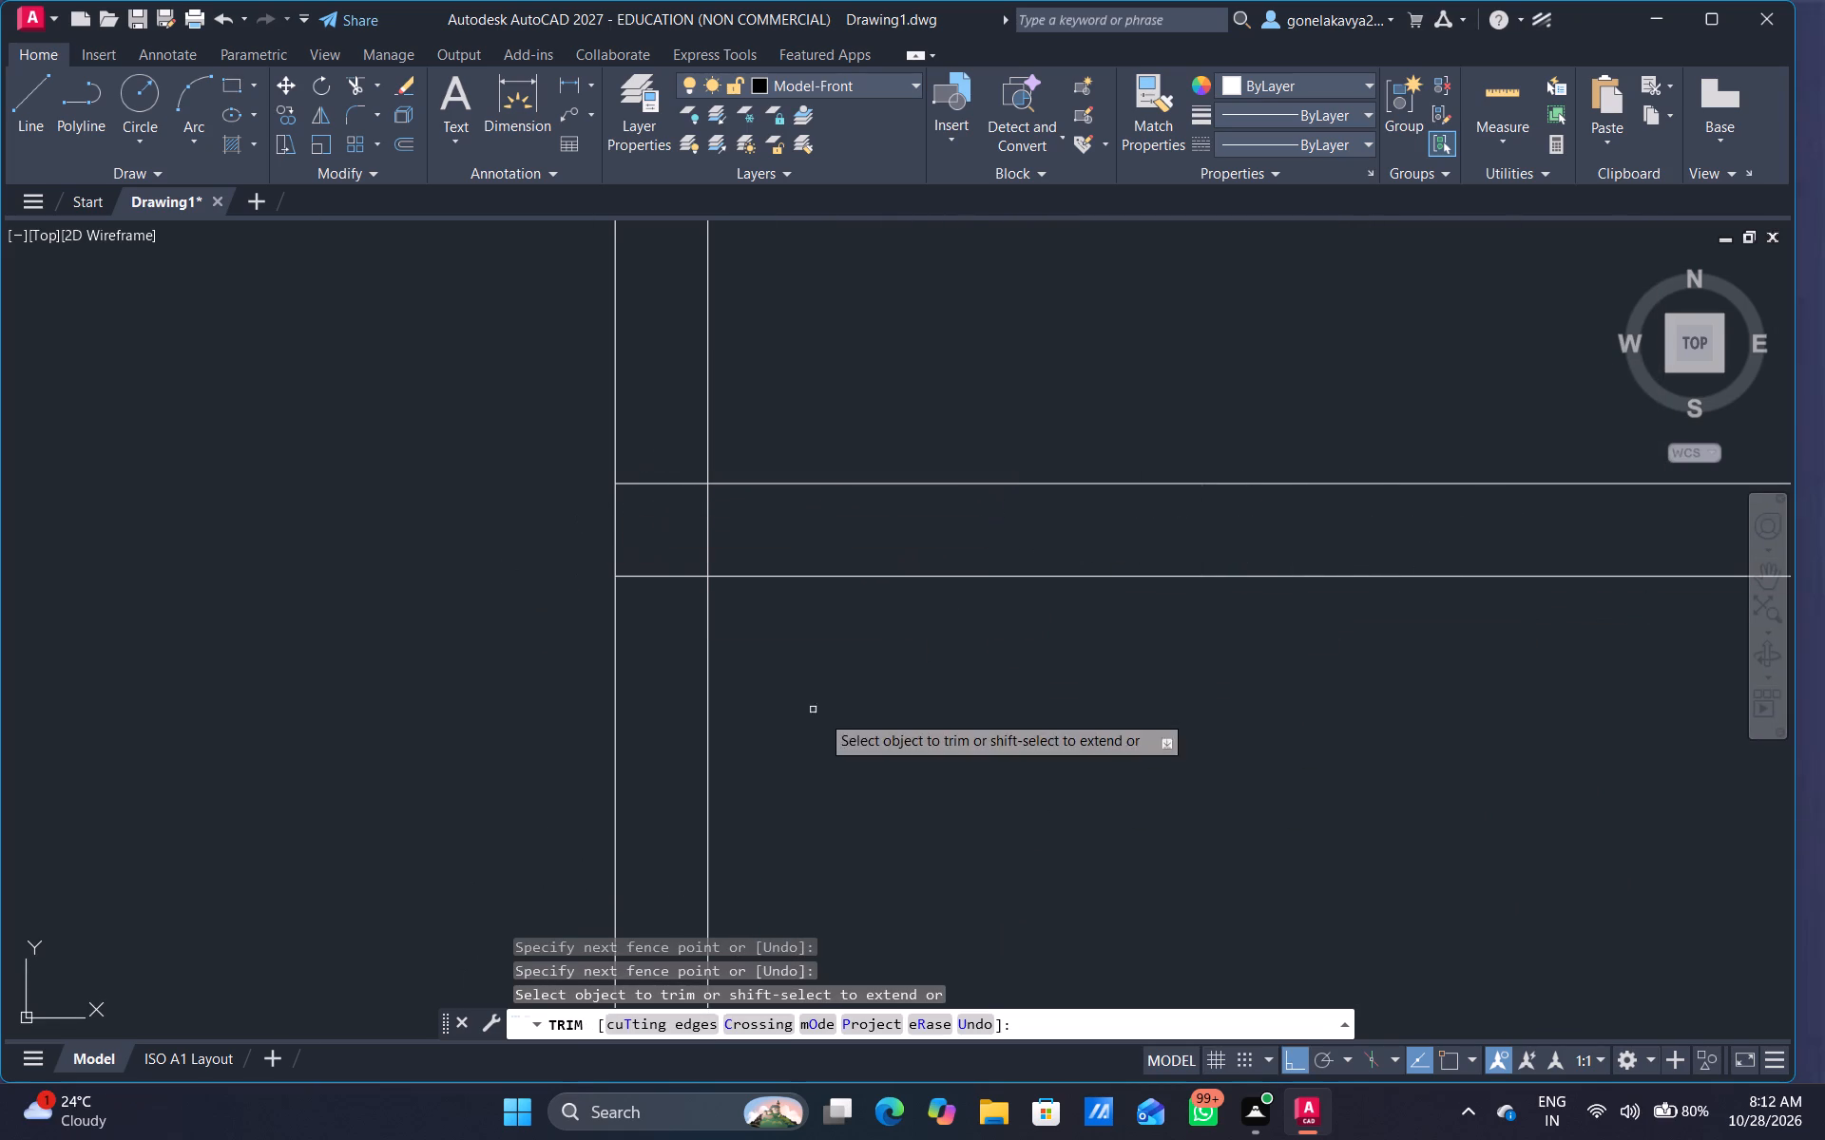
Trim the short vertical partition stub in the strip north of the south wall, and clean the east partition's line overlap at that strip's west end.
scroll(863, 734, "down", 4)
middle_click_drag(1006, 825, 763, 433)
scroll(763, 438, "down", 1)
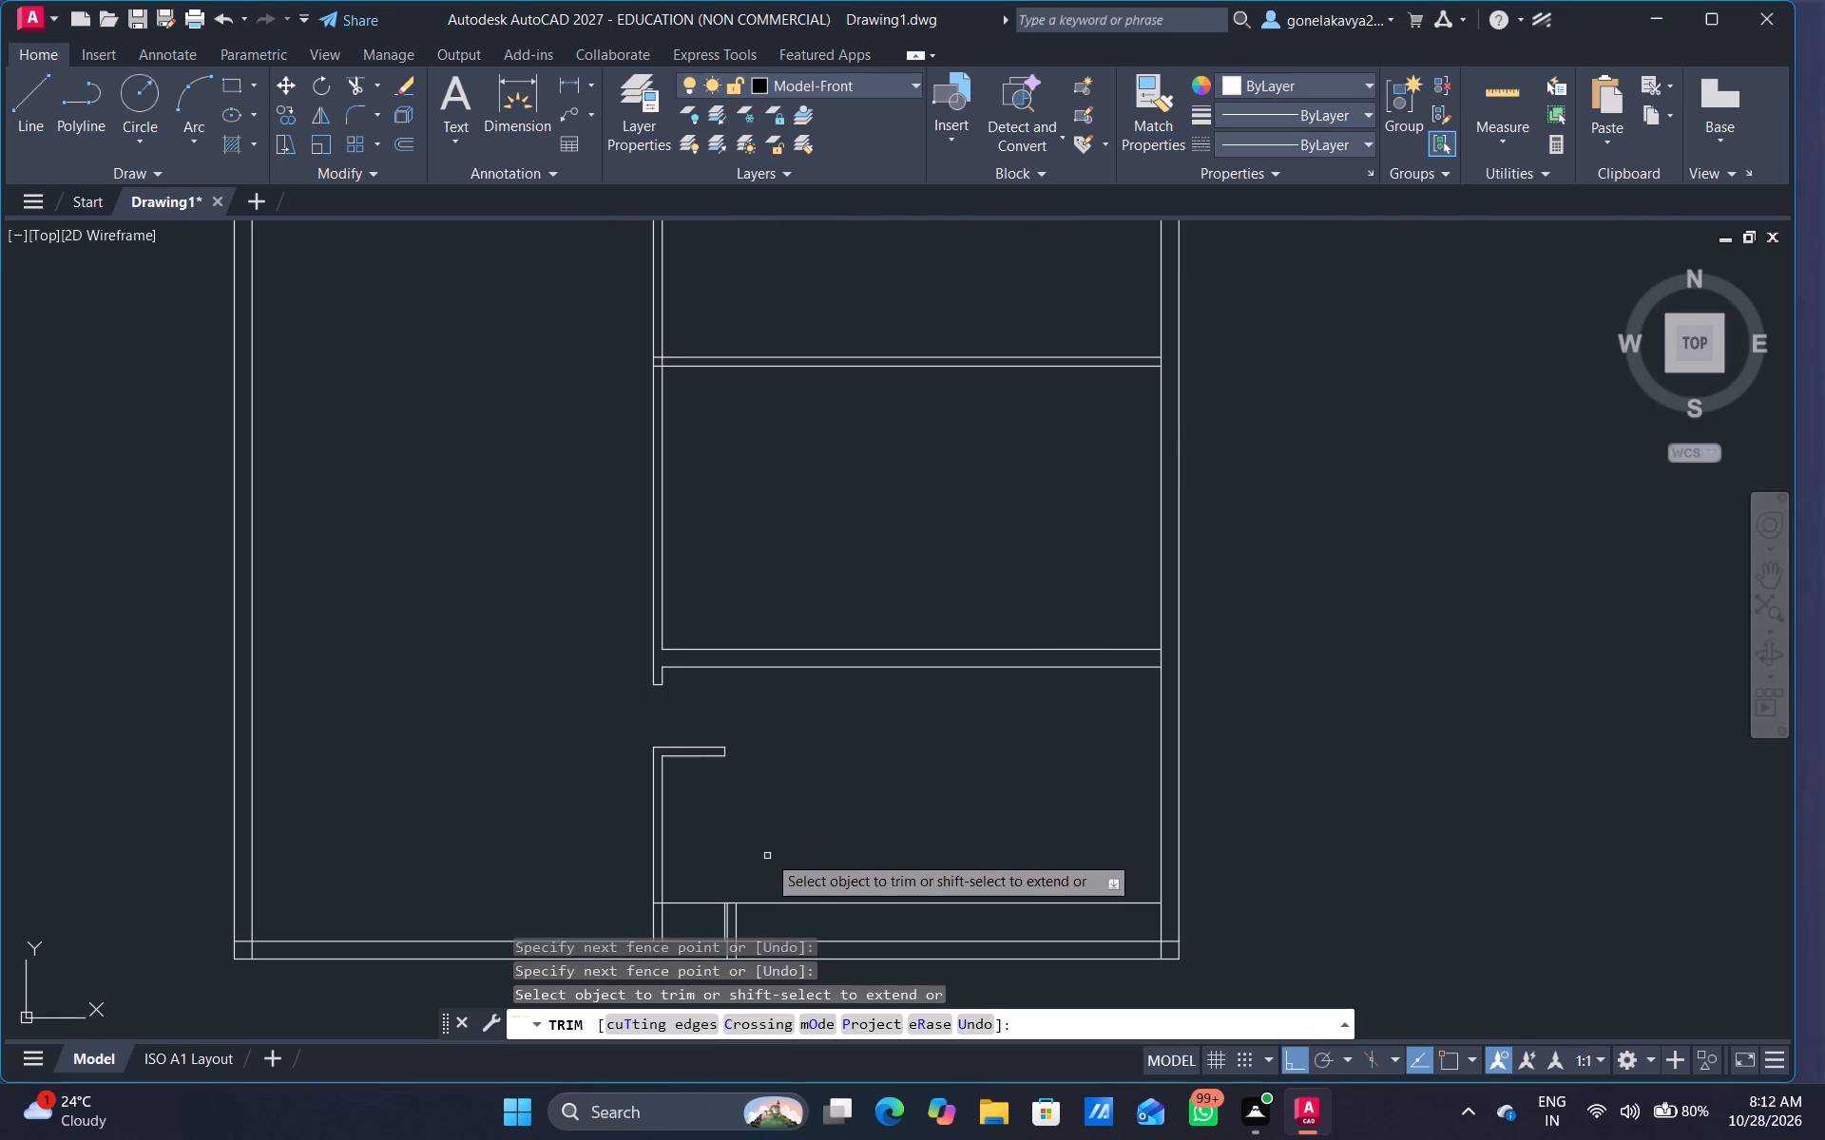
middle_click_drag(762, 848, 745, 627)
scroll(713, 734, "up", 4)
left_click_drag(649, 718, 785, 689)
left_click_drag(570, 606, 836, 544)
scroll(472, 527, "down", 3)
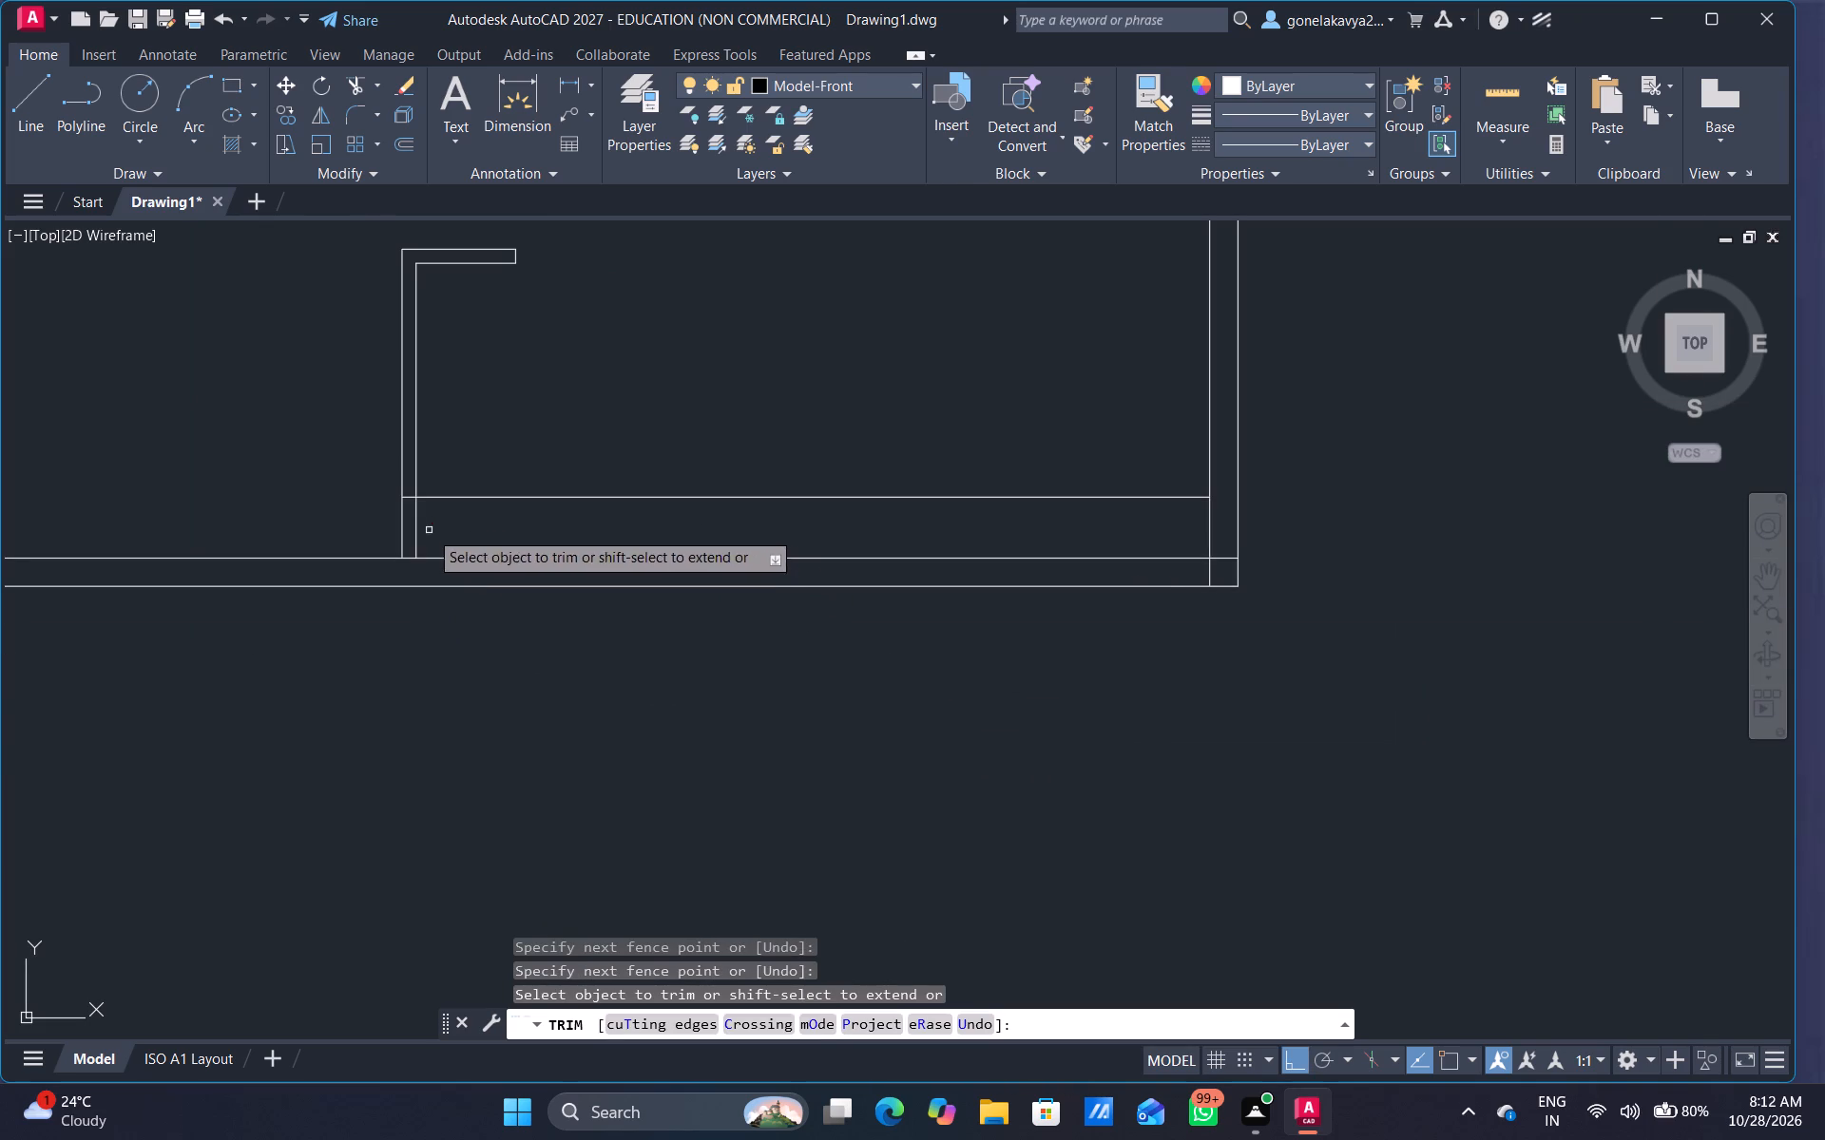
scroll(430, 521, "up", 2)
left_click_drag(375, 440, 422, 569)
scroll(667, 524, "down", 4)
middle_click_drag(829, 429, 874, 551)
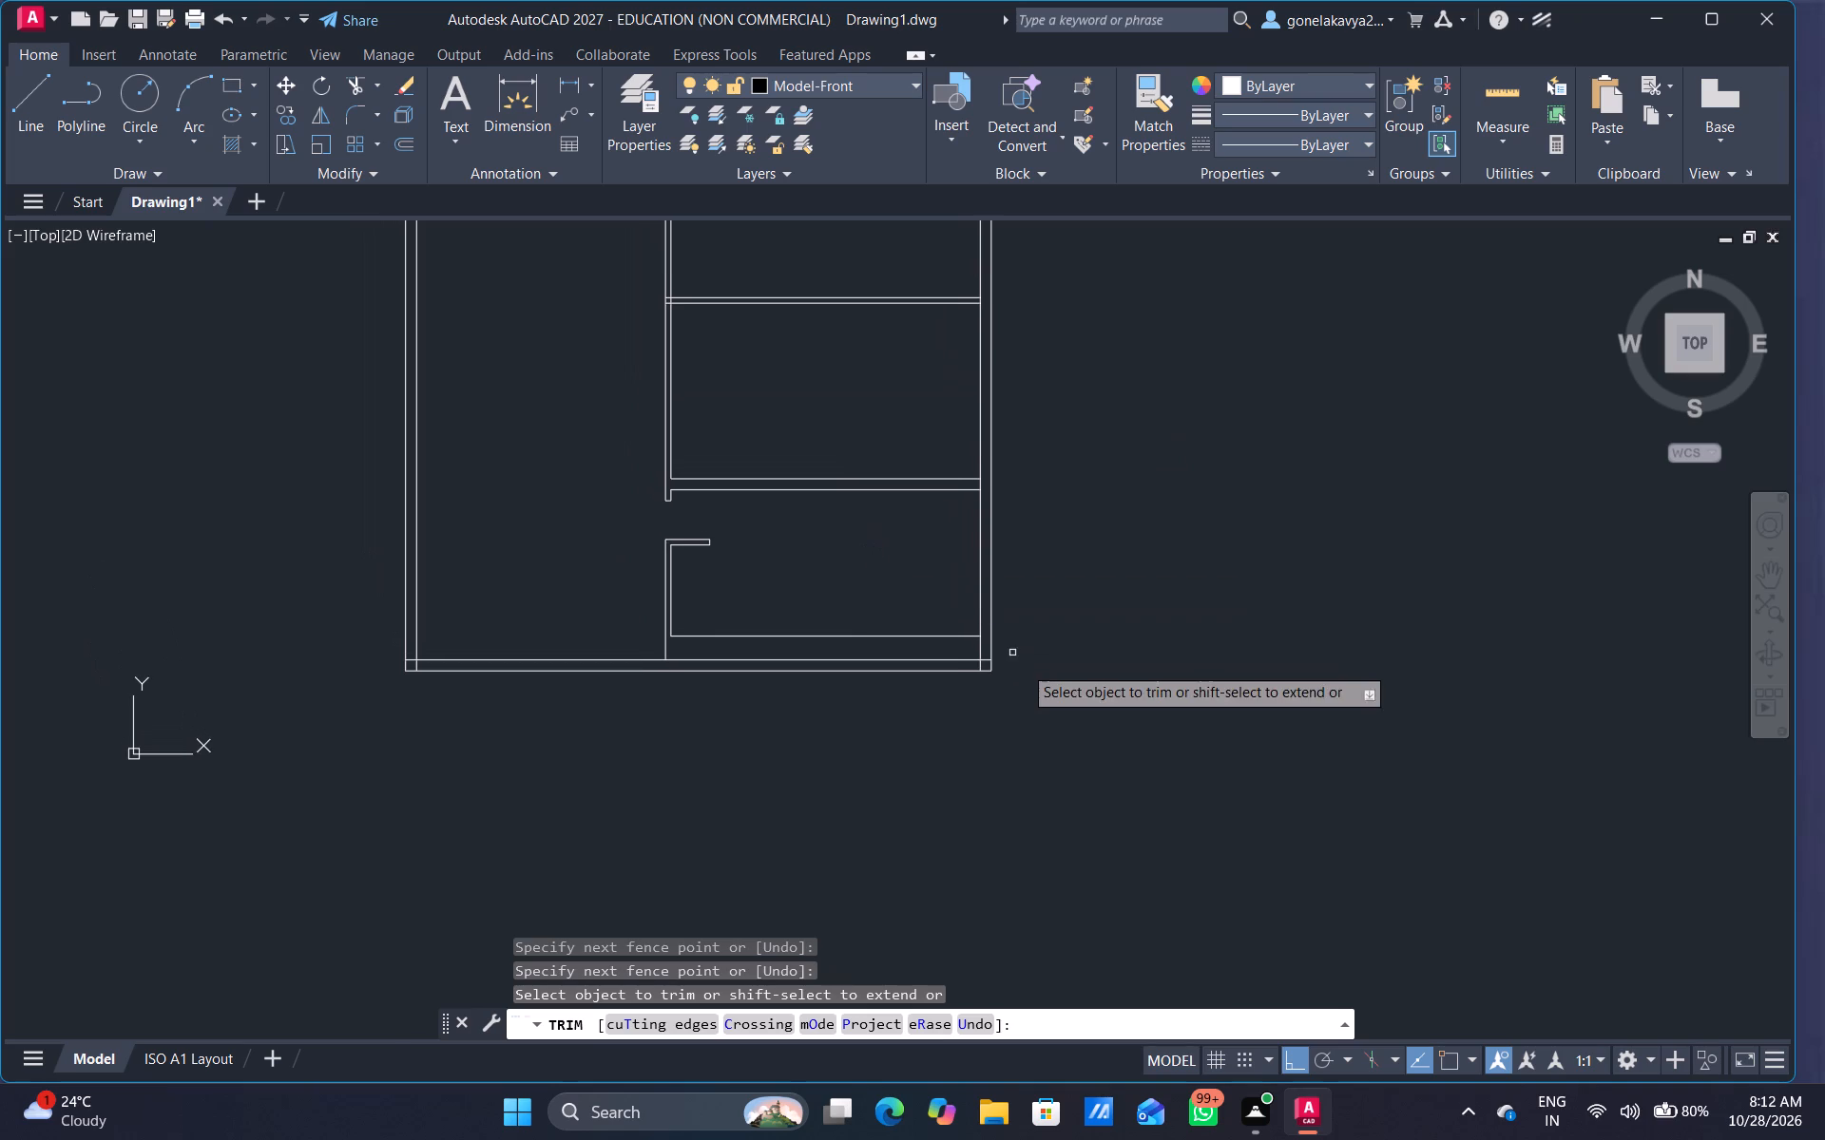
Trim the overlapping inner wall lines at the outer wall's southeast corner and end the Trim command.
scroll(986, 679, "up", 4)
left_click_drag(944, 596, 969, 537)
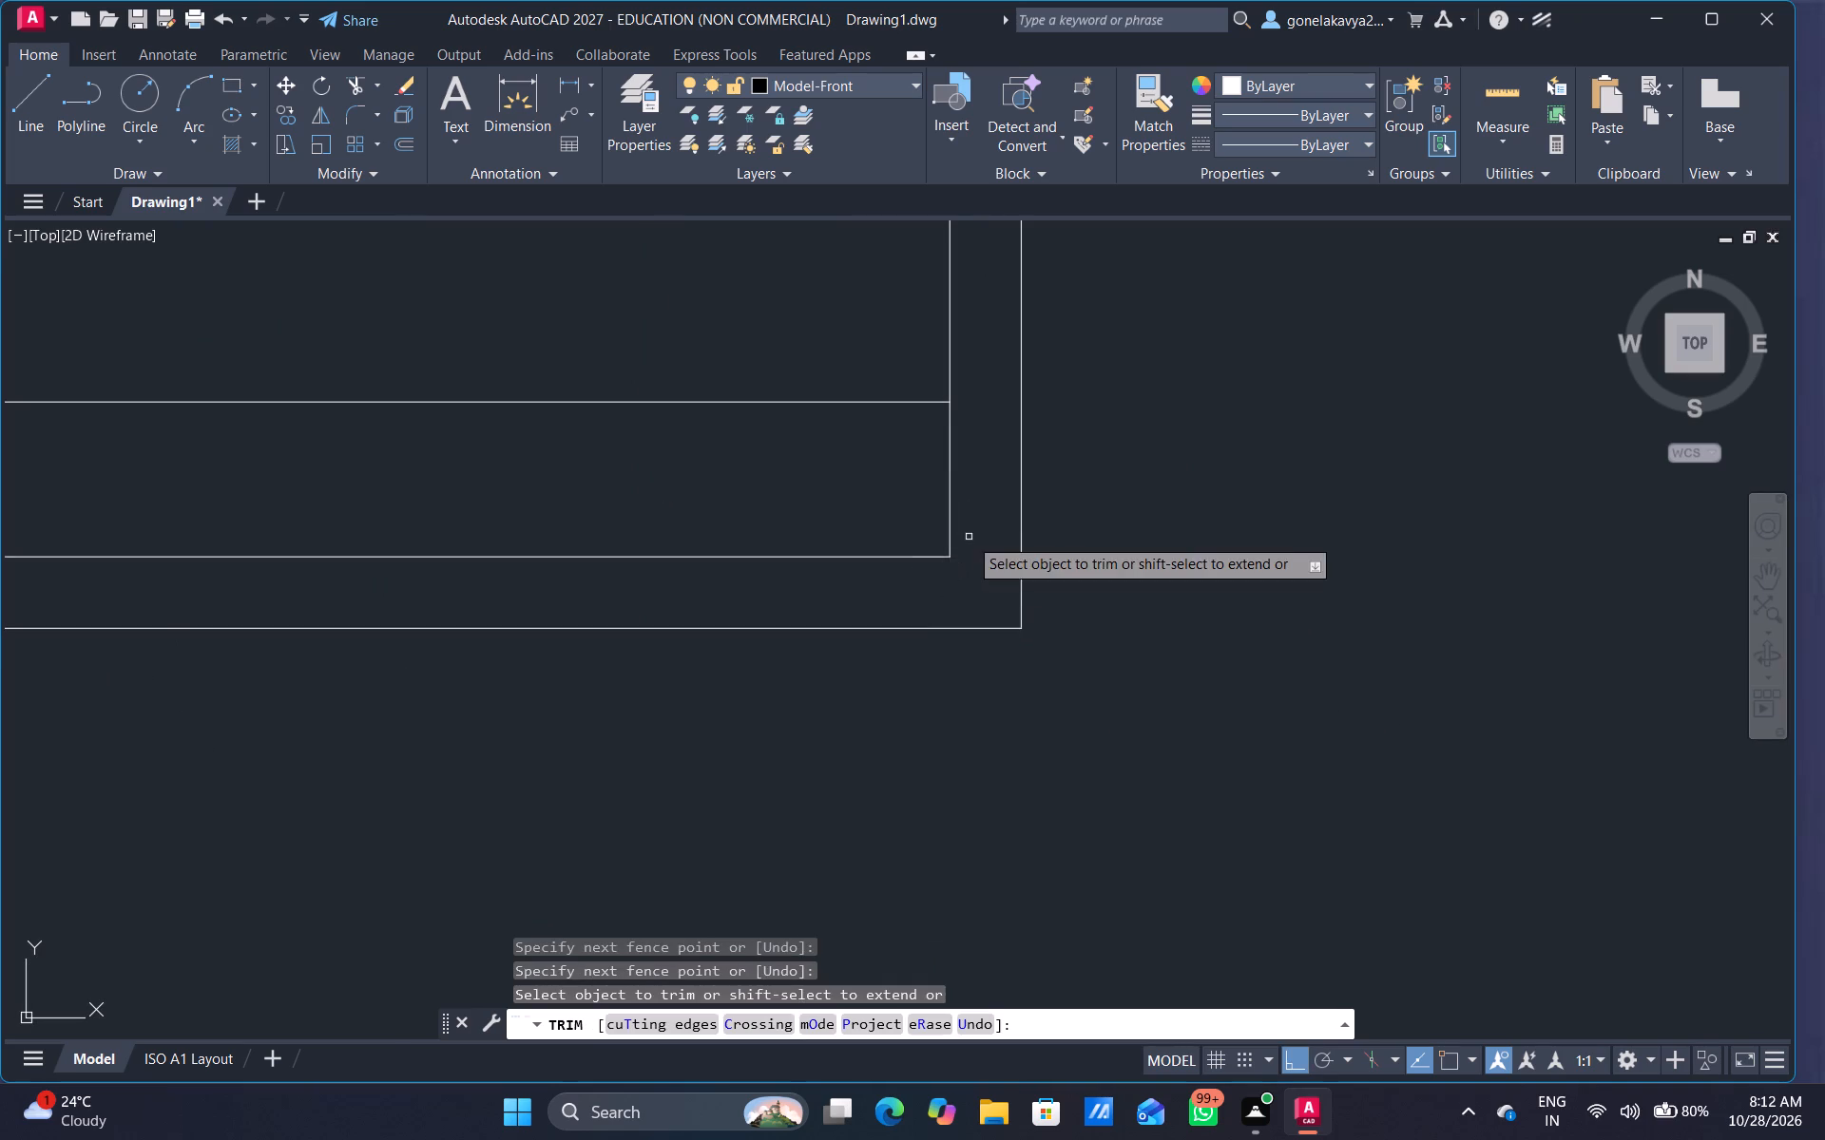
scroll(989, 554, "down", 5)
middle_click_drag(900, 645, 886, 789)
scroll(899, 646, "down", 1)
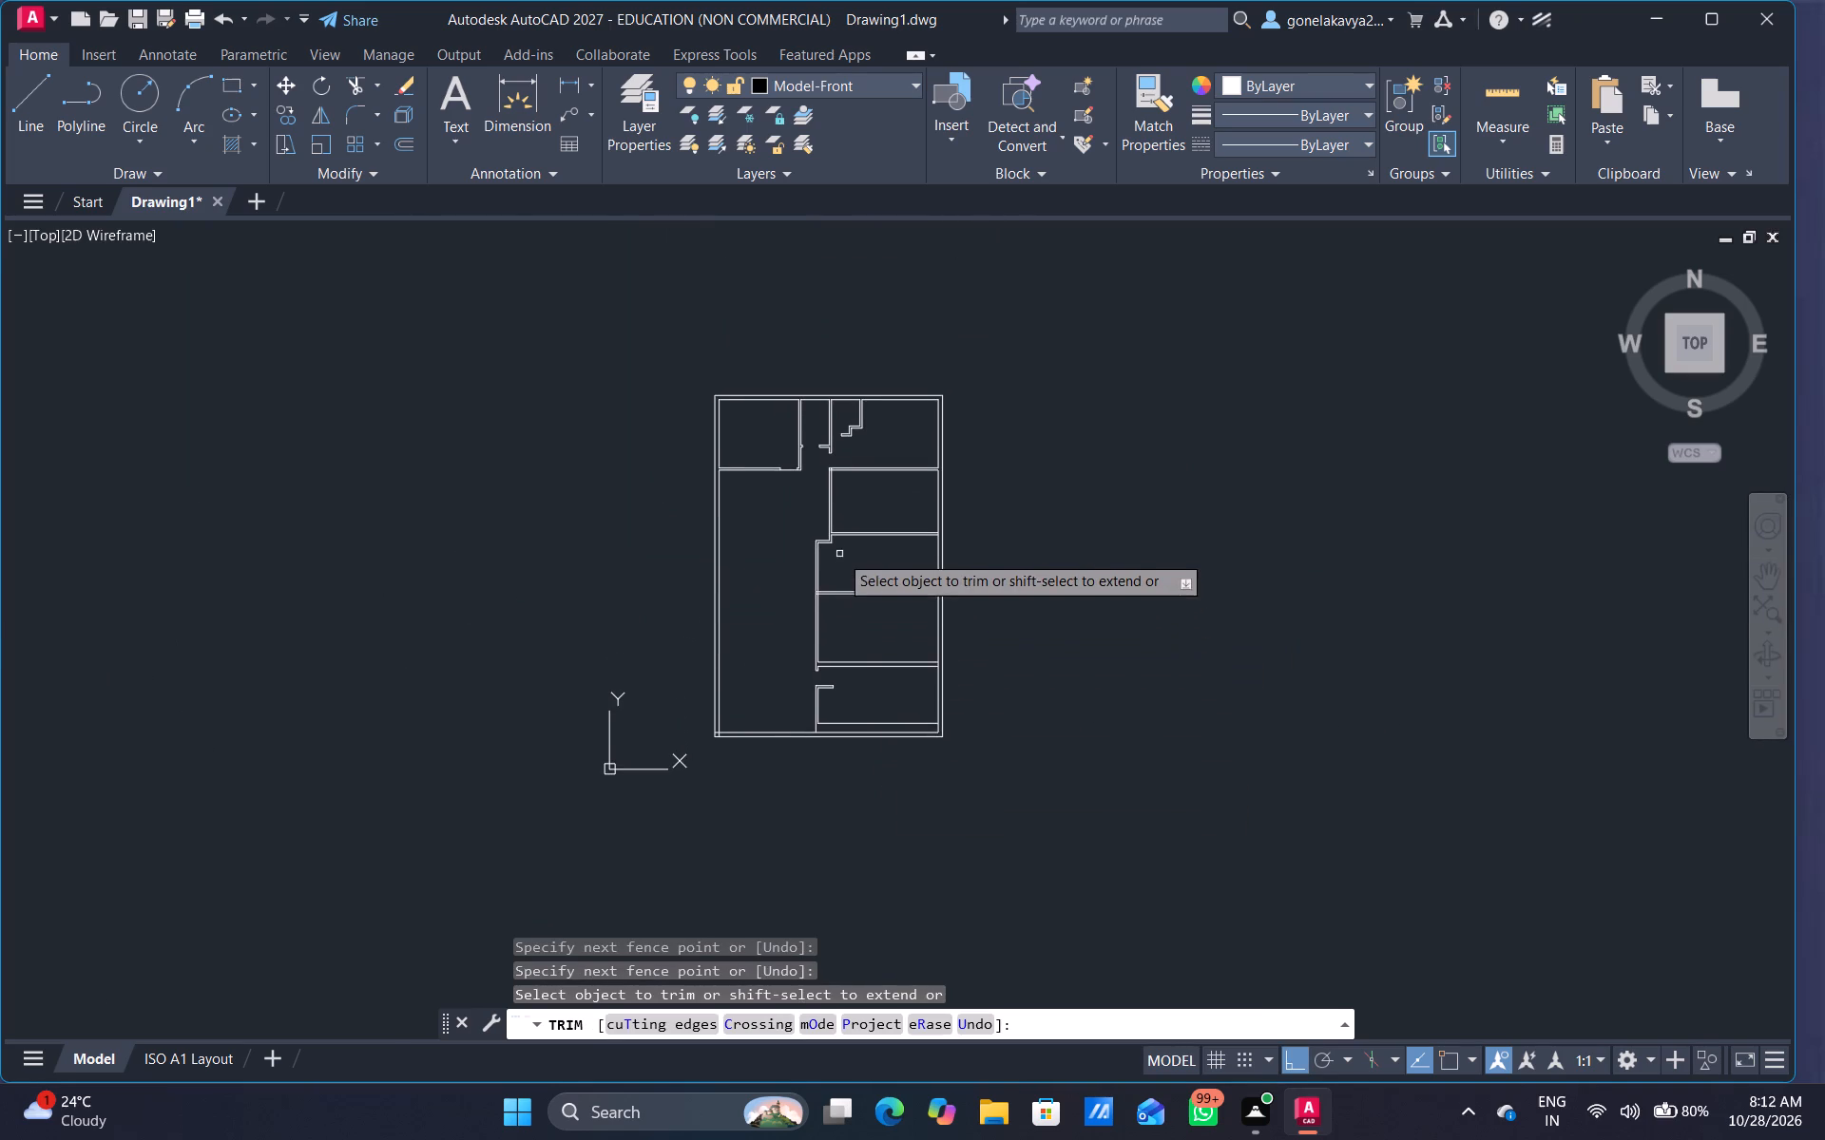
scroll(839, 554, "up", 3)
middle_click_drag(878, 542, 719, 737)
key("Escape")
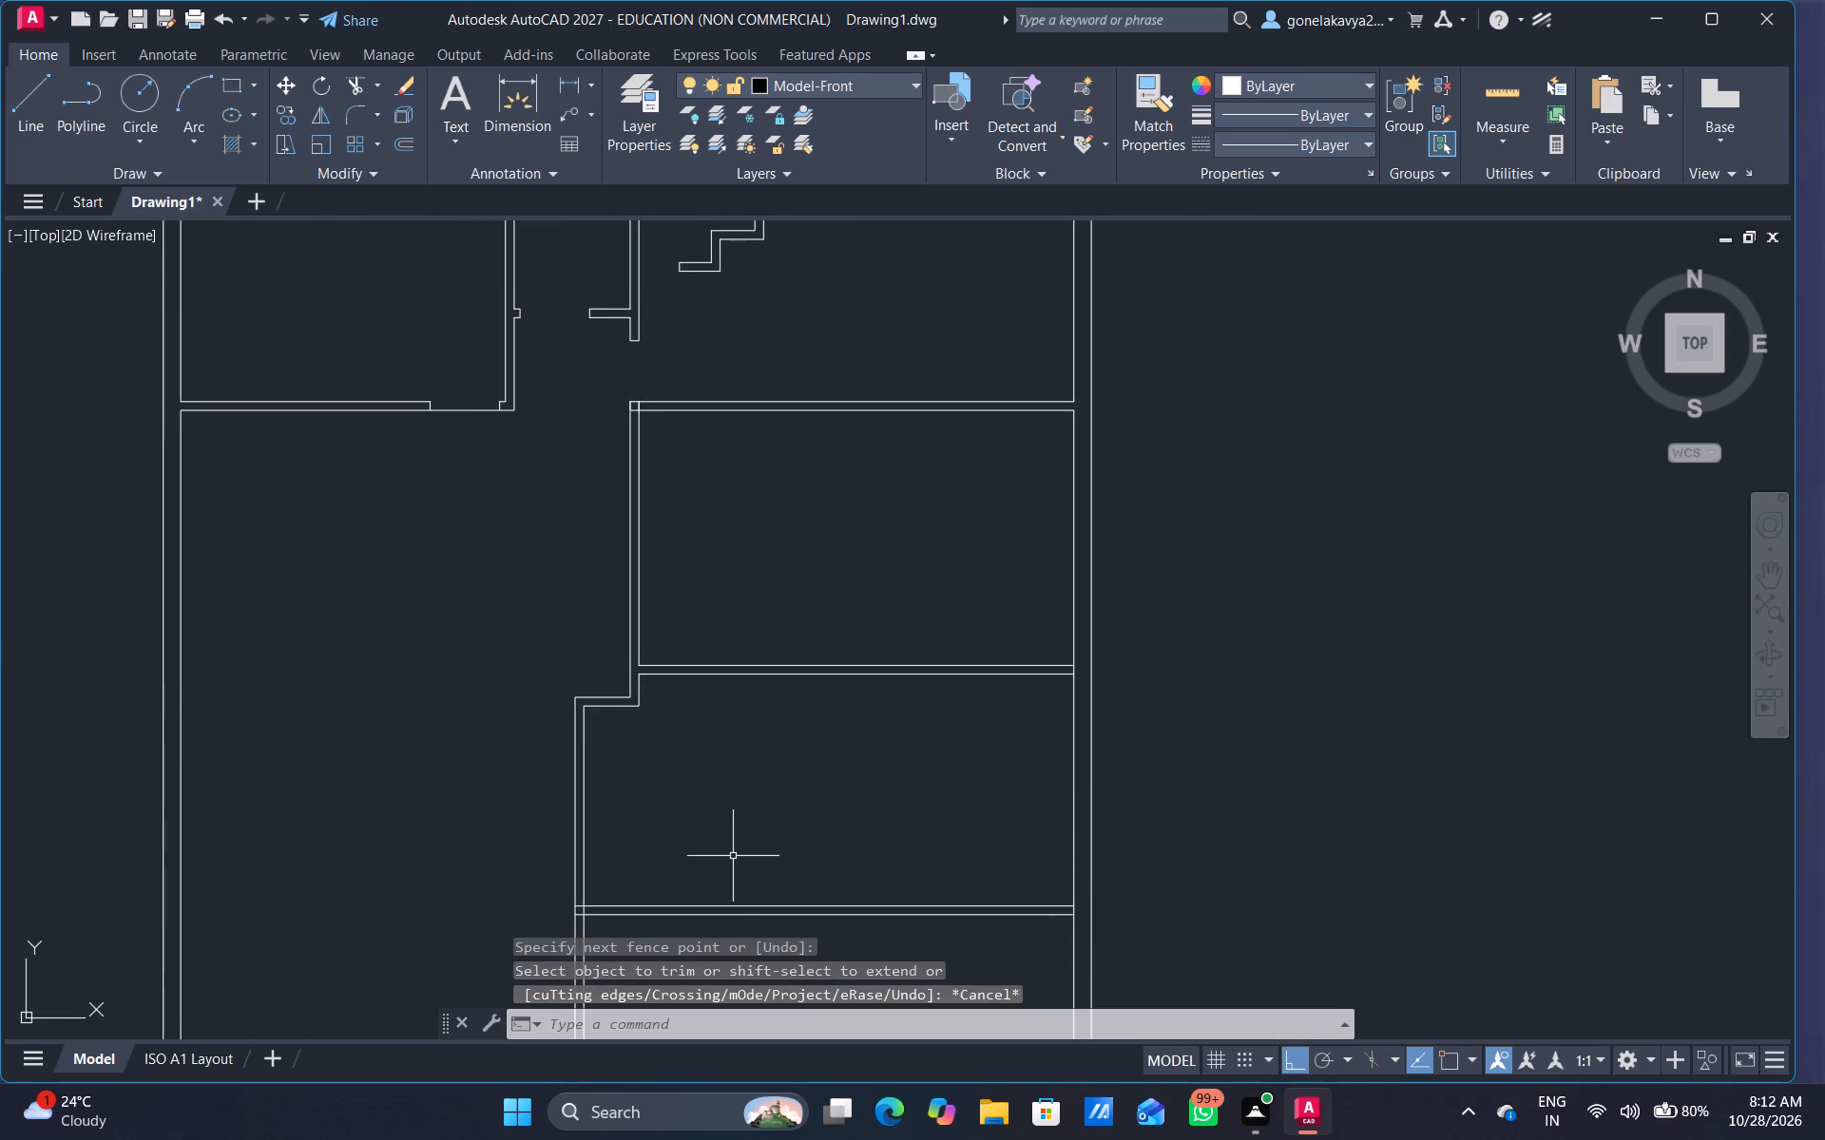
Offset the inner line of the east outer wall 12' to the west.
key("o")
key("Return")
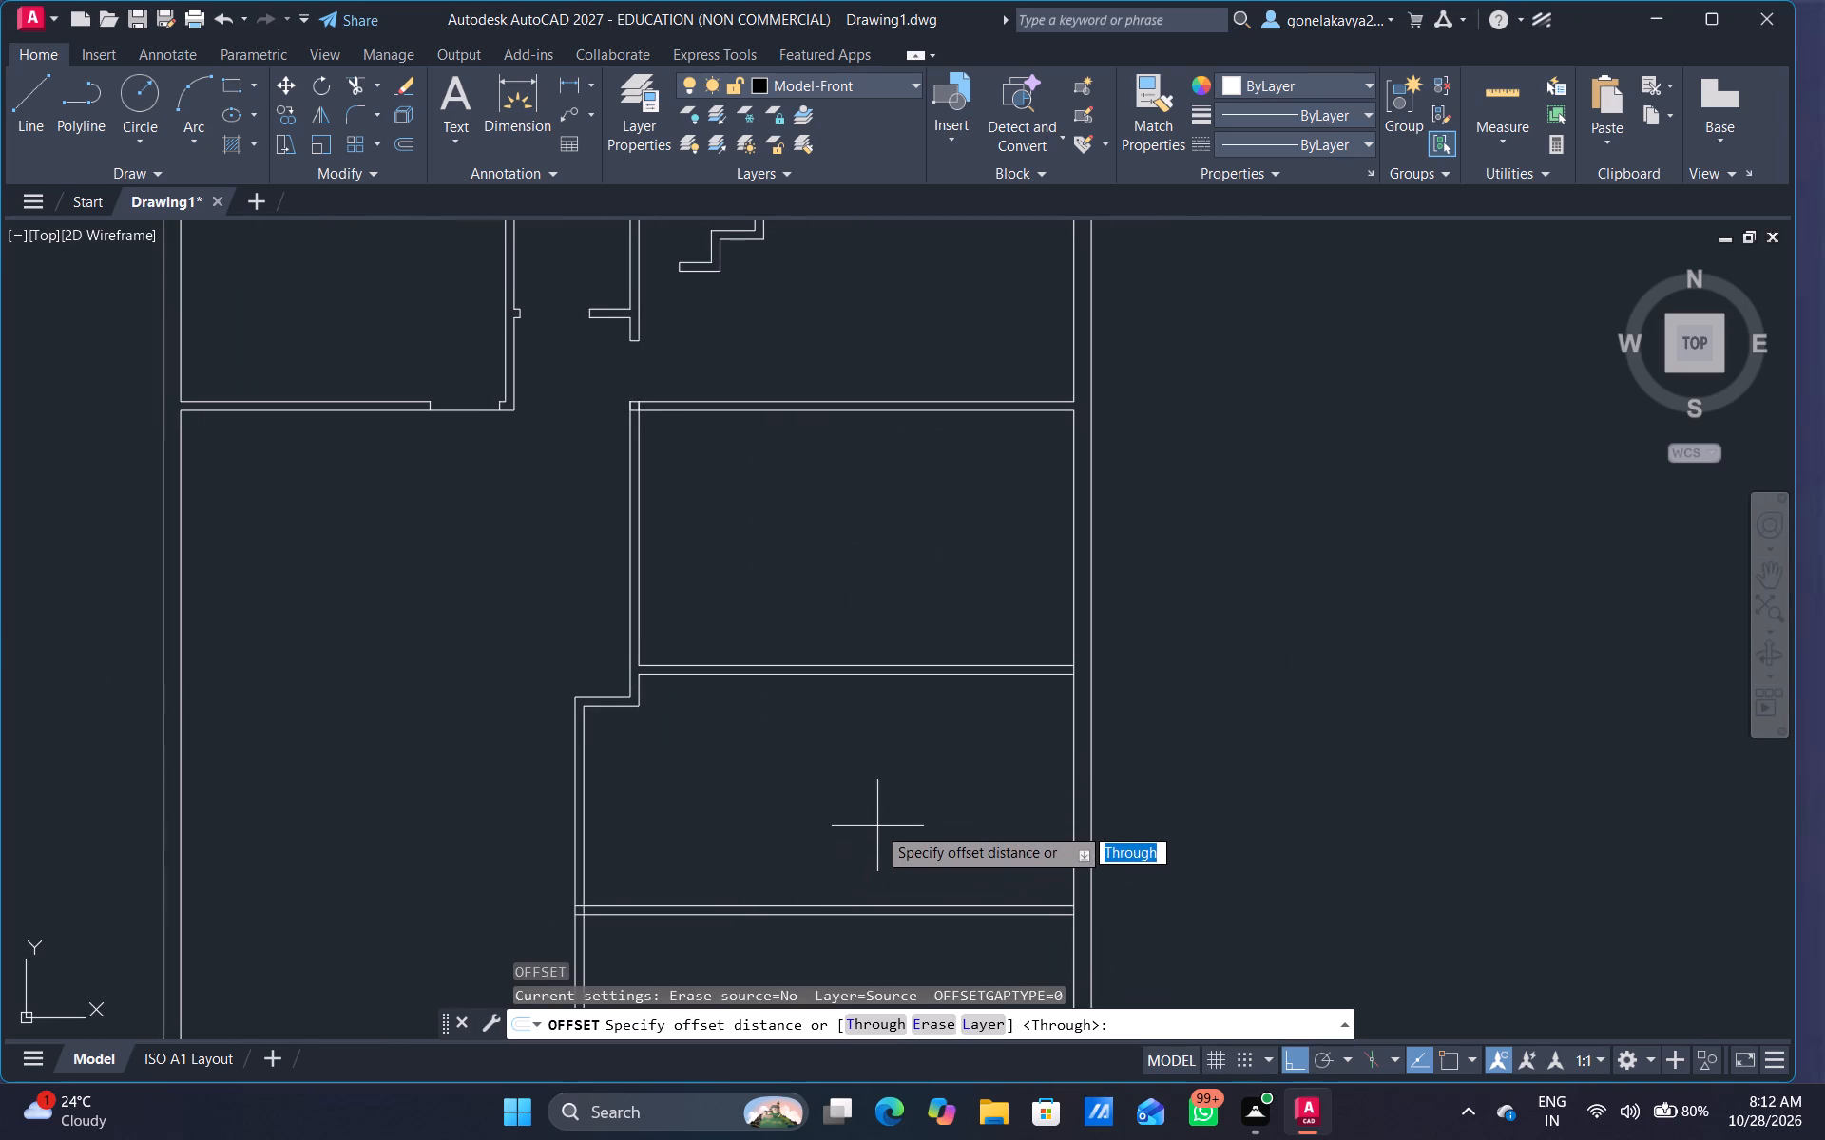
left_click_drag(1001, 804, 960, 812)
left_click(866, 813)
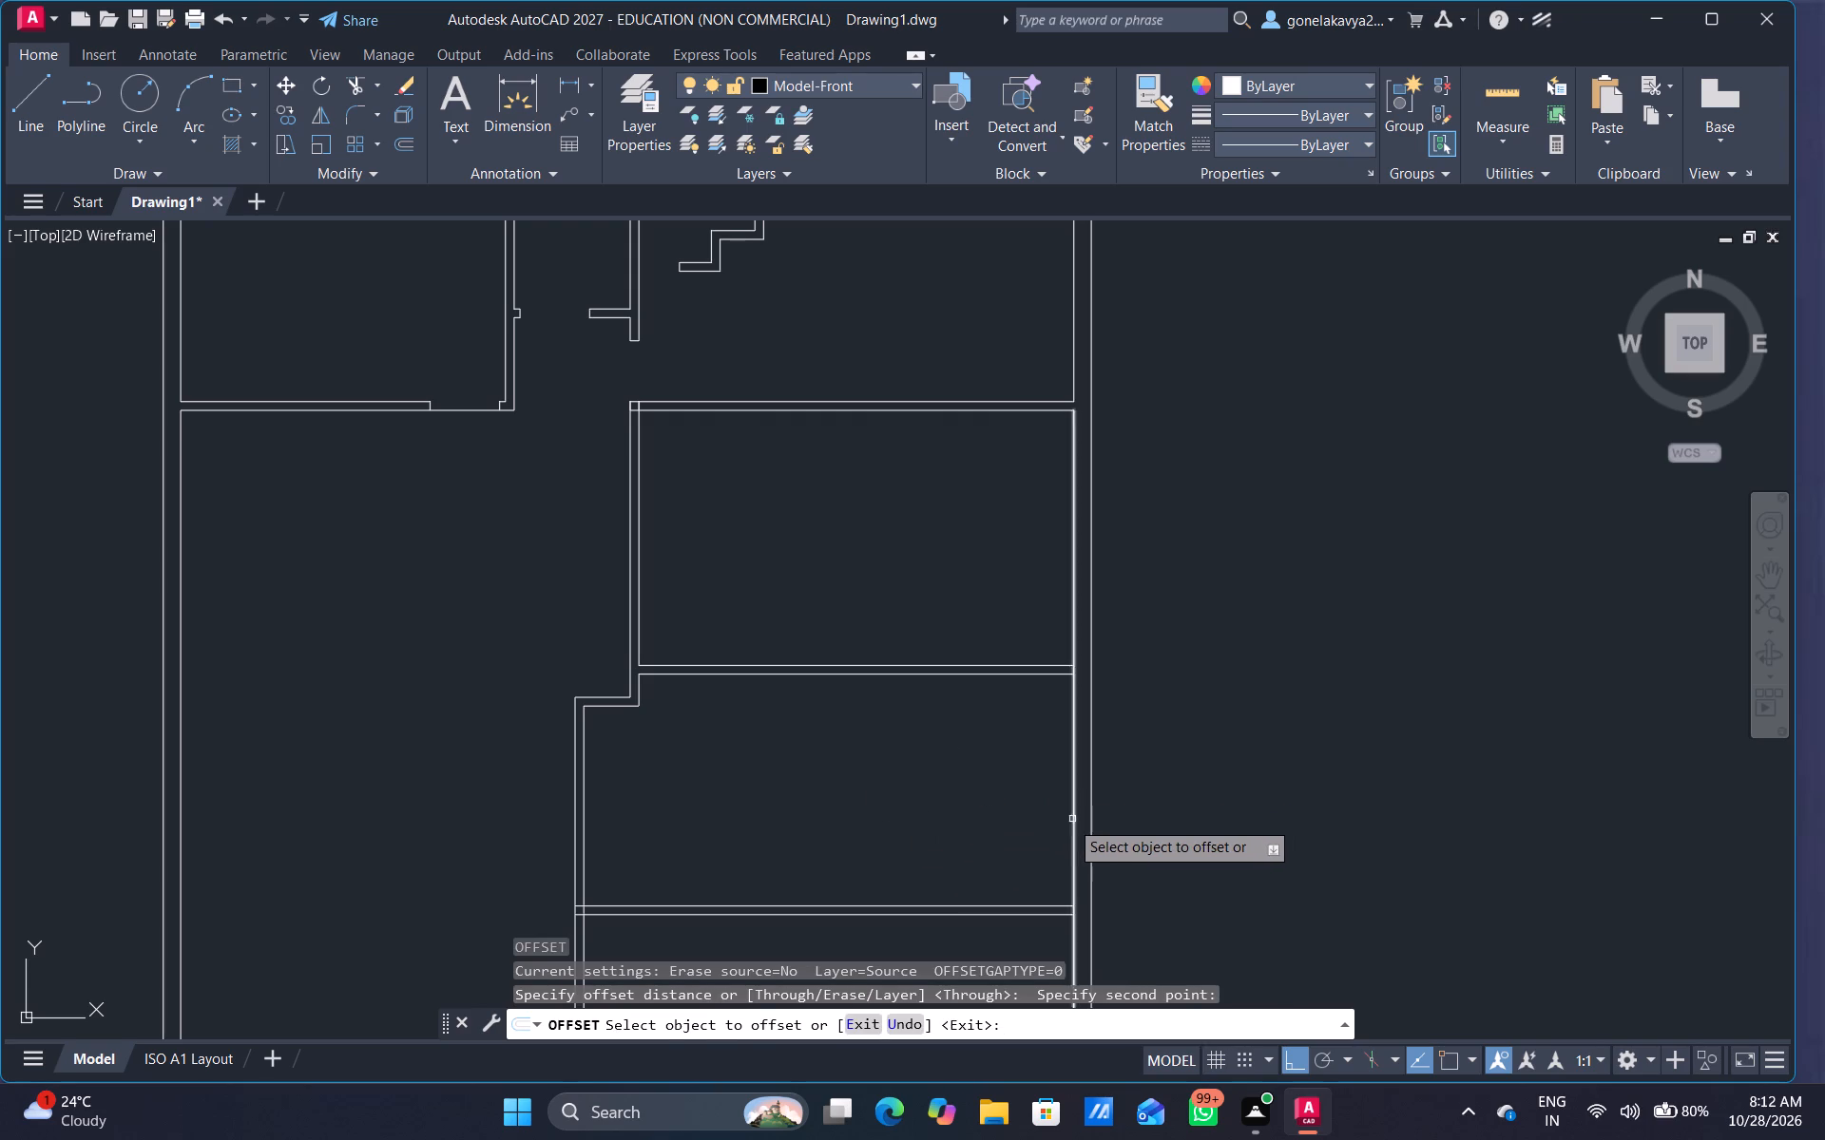
left_click(1079, 826)
left_click(1054, 826)
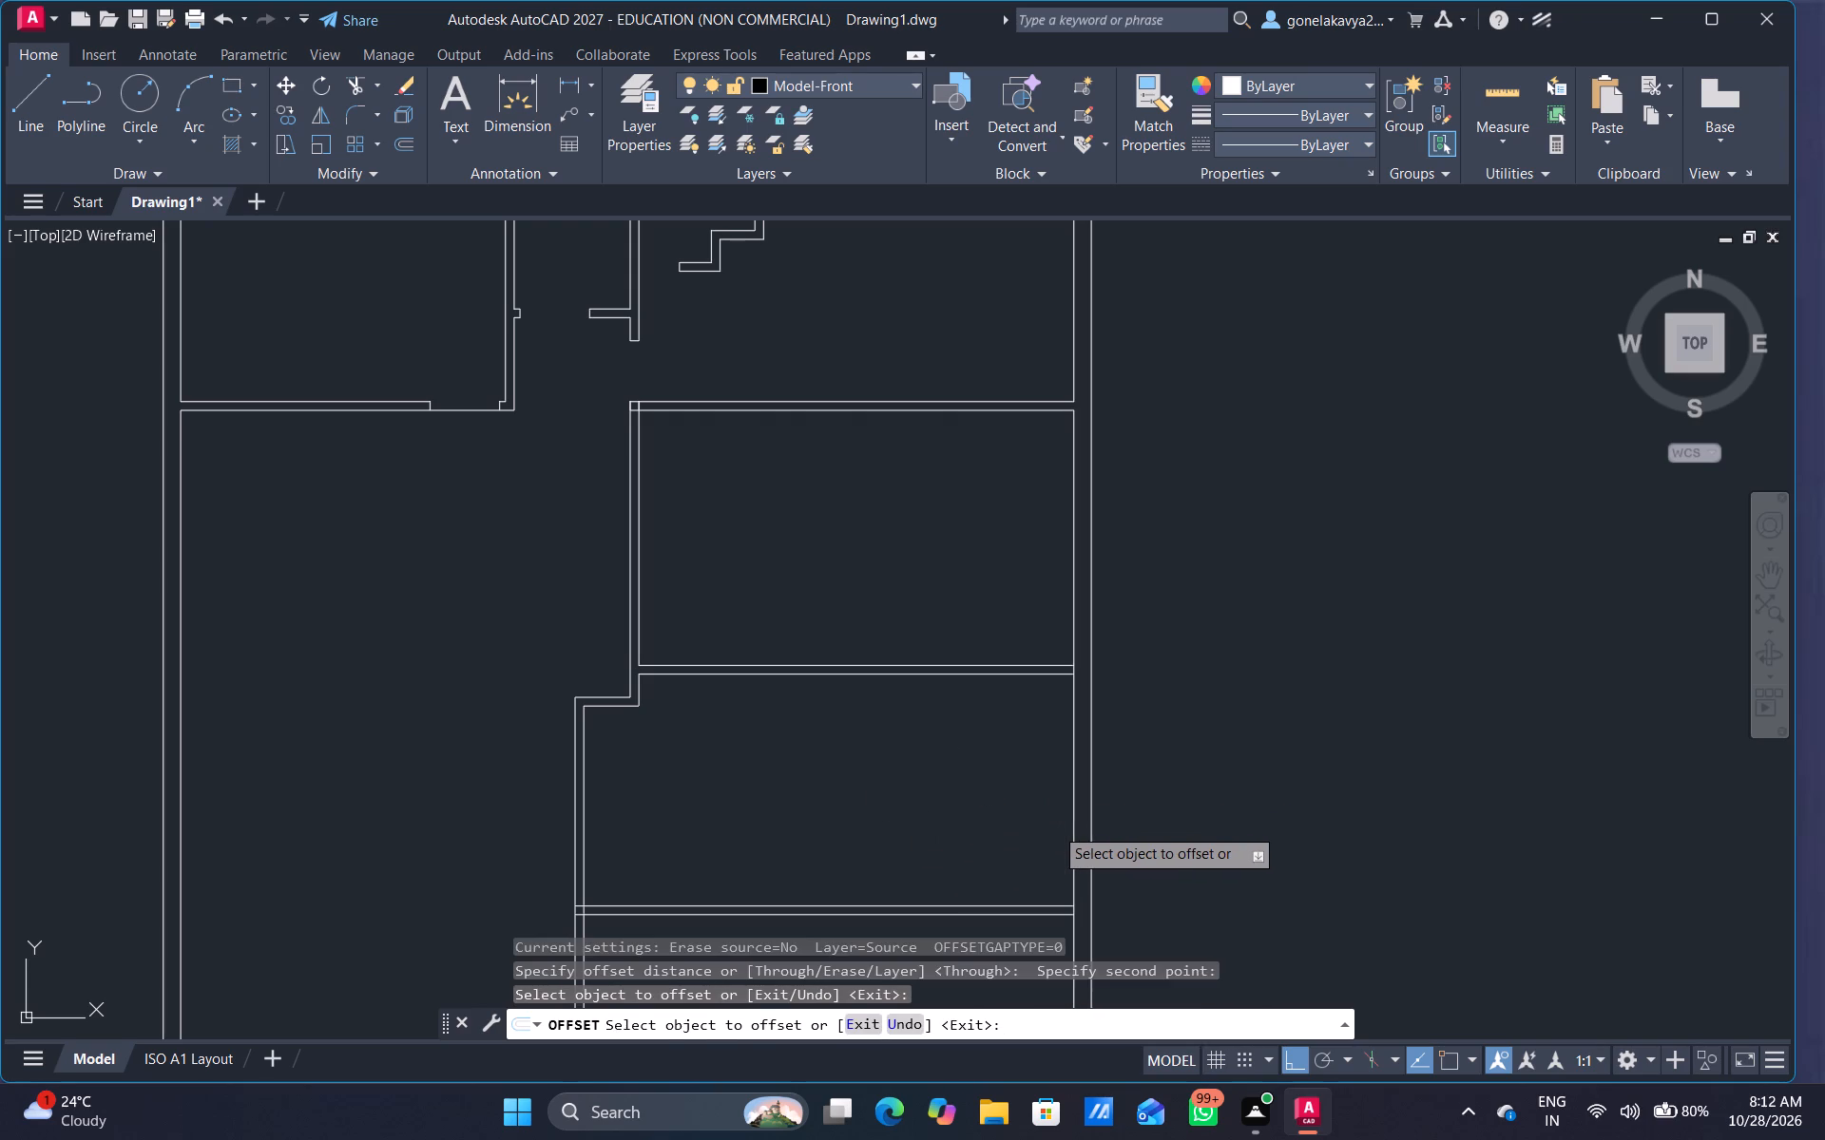
left_click(1073, 823)
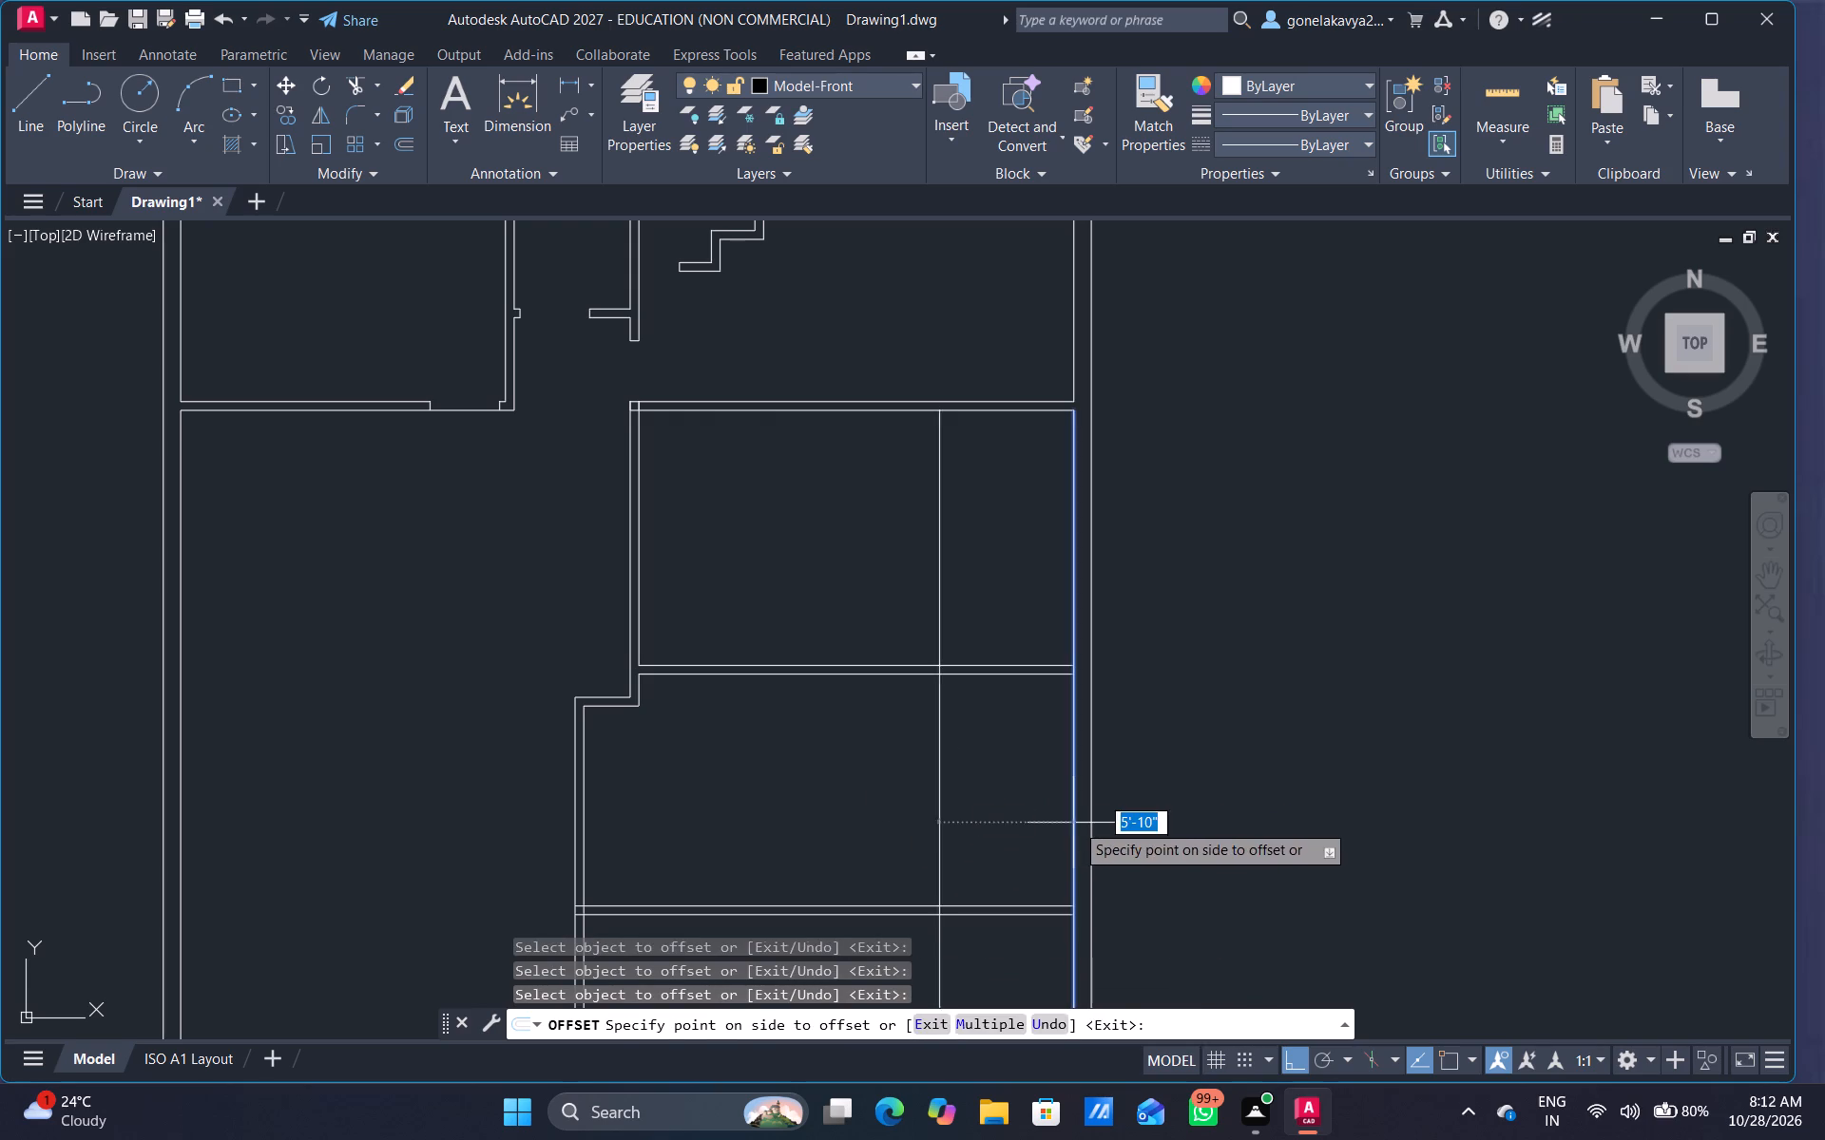
type("12'")
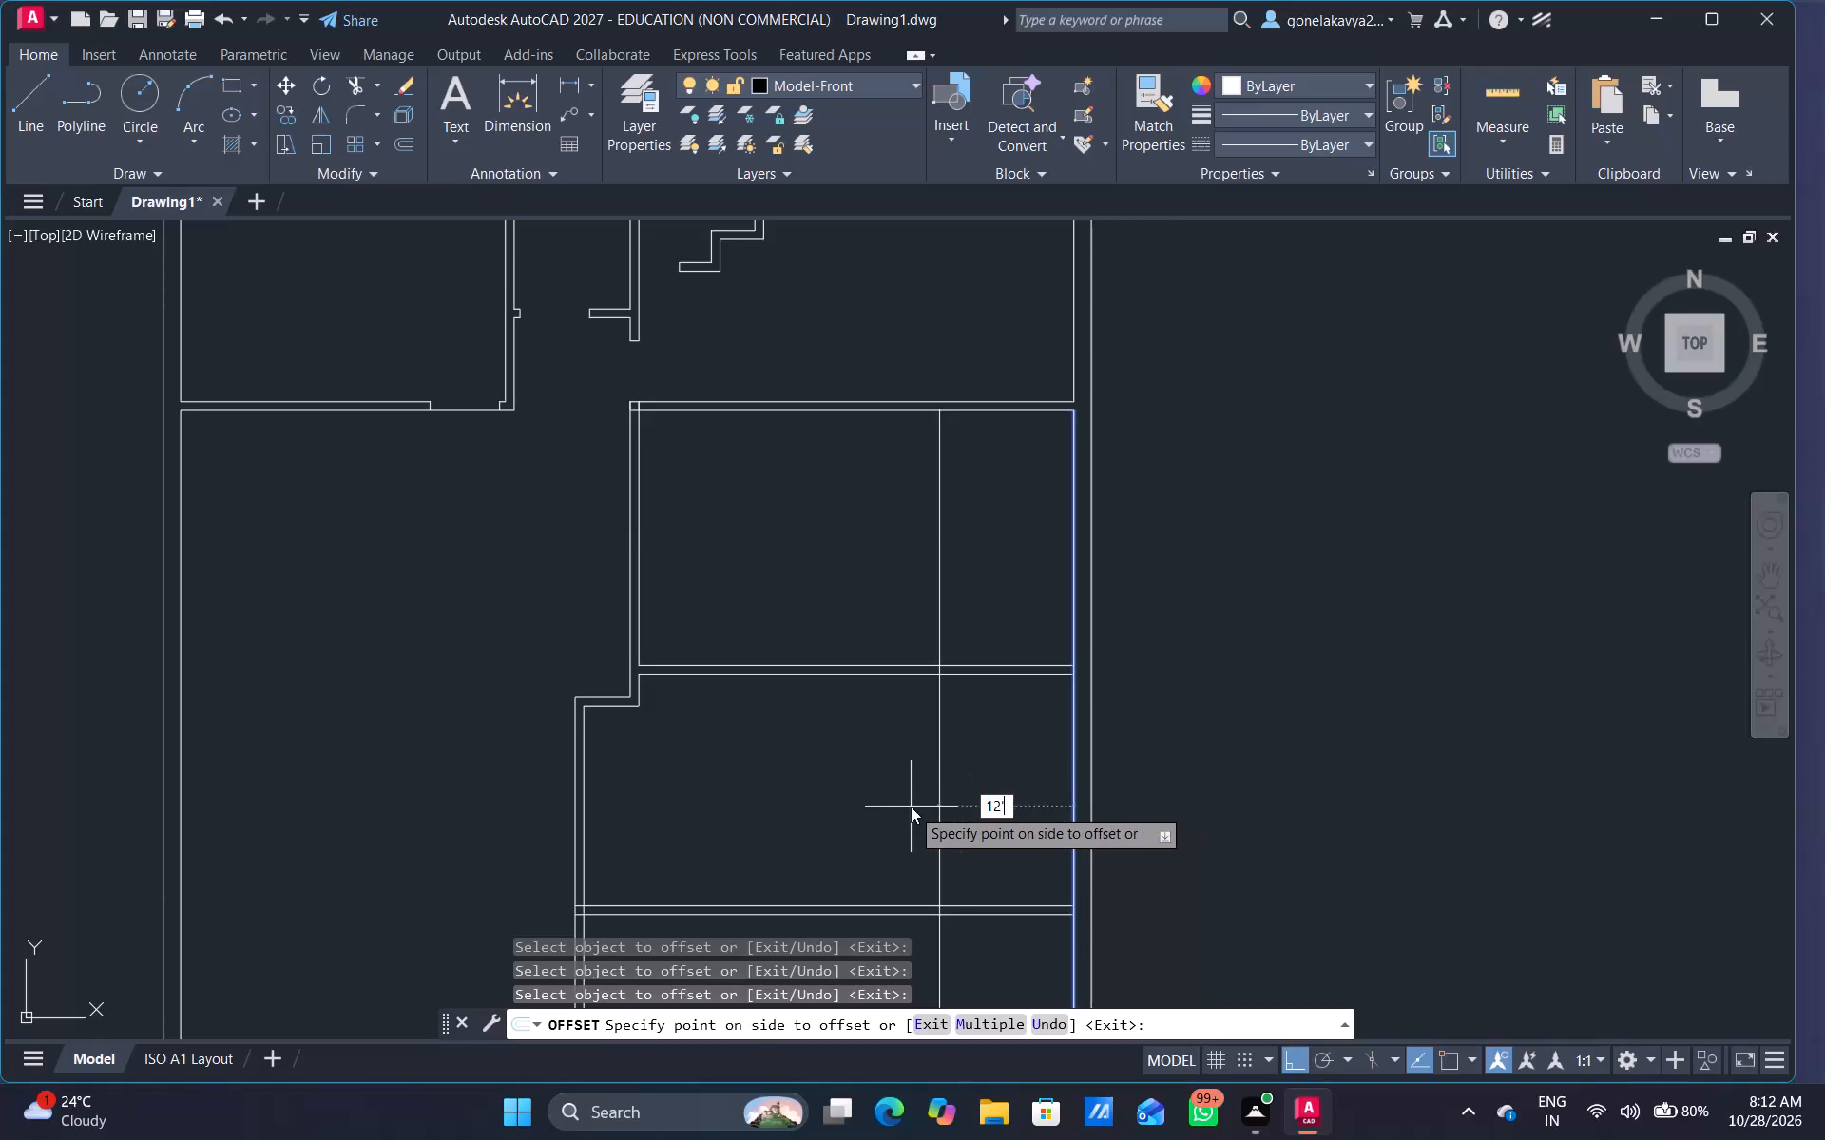
key("Return")
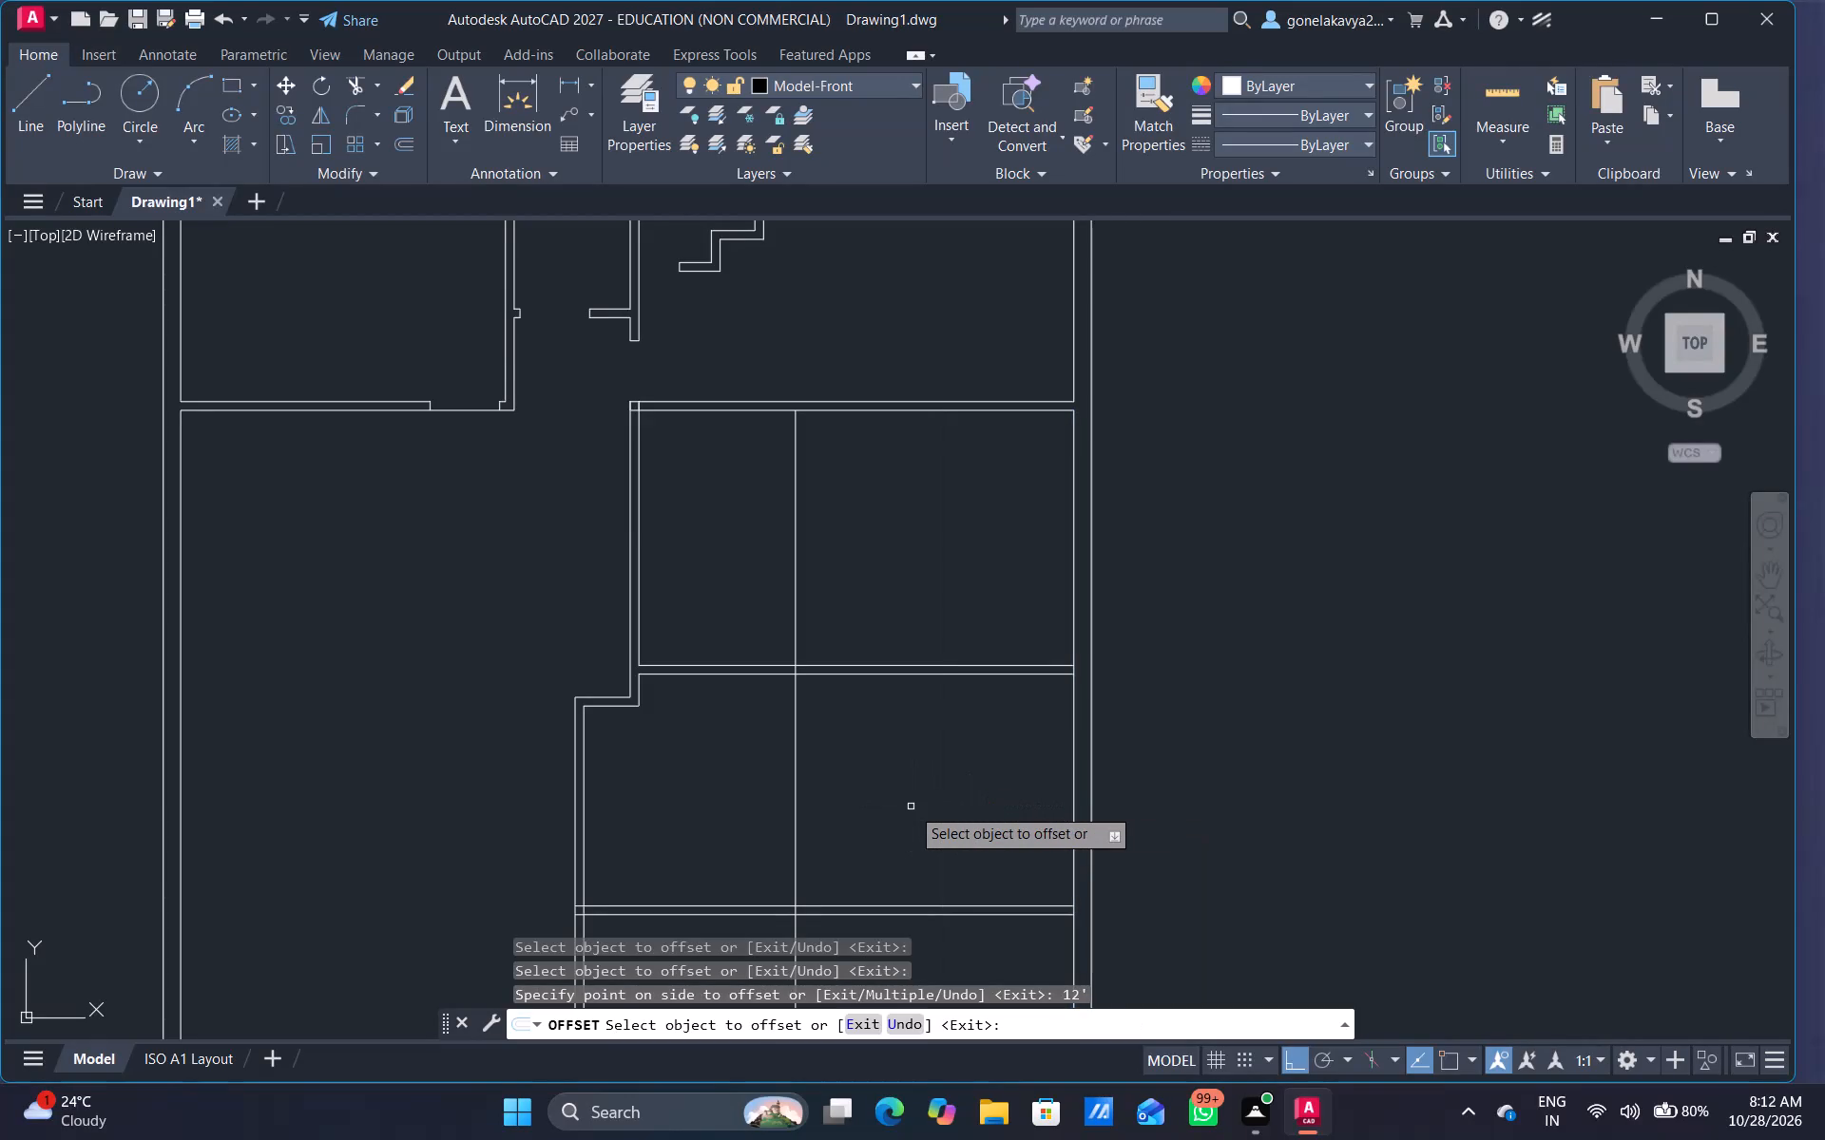
Offset the new vertical line 9" to the east to form a 9" wall.
left_click(797, 860)
type("9\"")
key("Return")
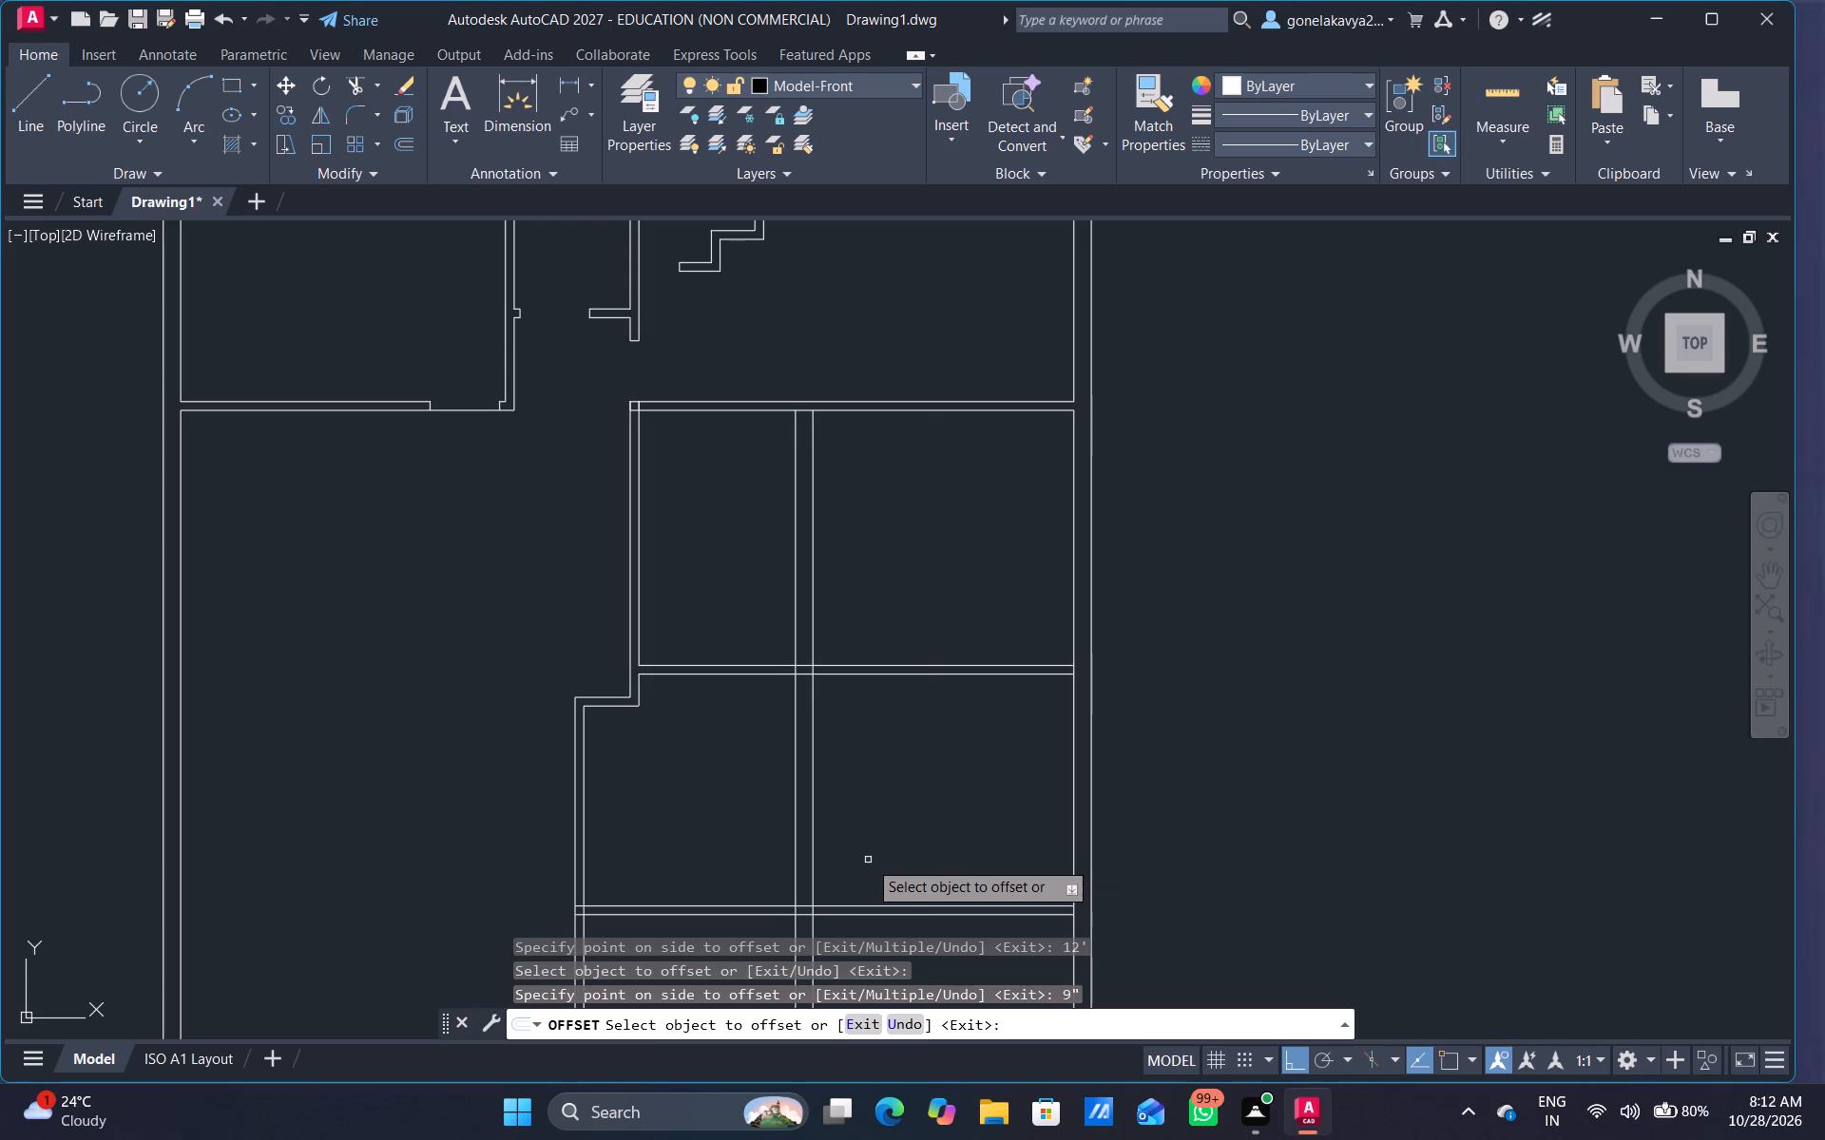
key("Escape")
Trim the new vertical 9" wall lines out of the northernmost room they cross and south of the horizontal 9" wall.
type("tr")
key("space")
left_click_drag(769, 602, 869, 601)
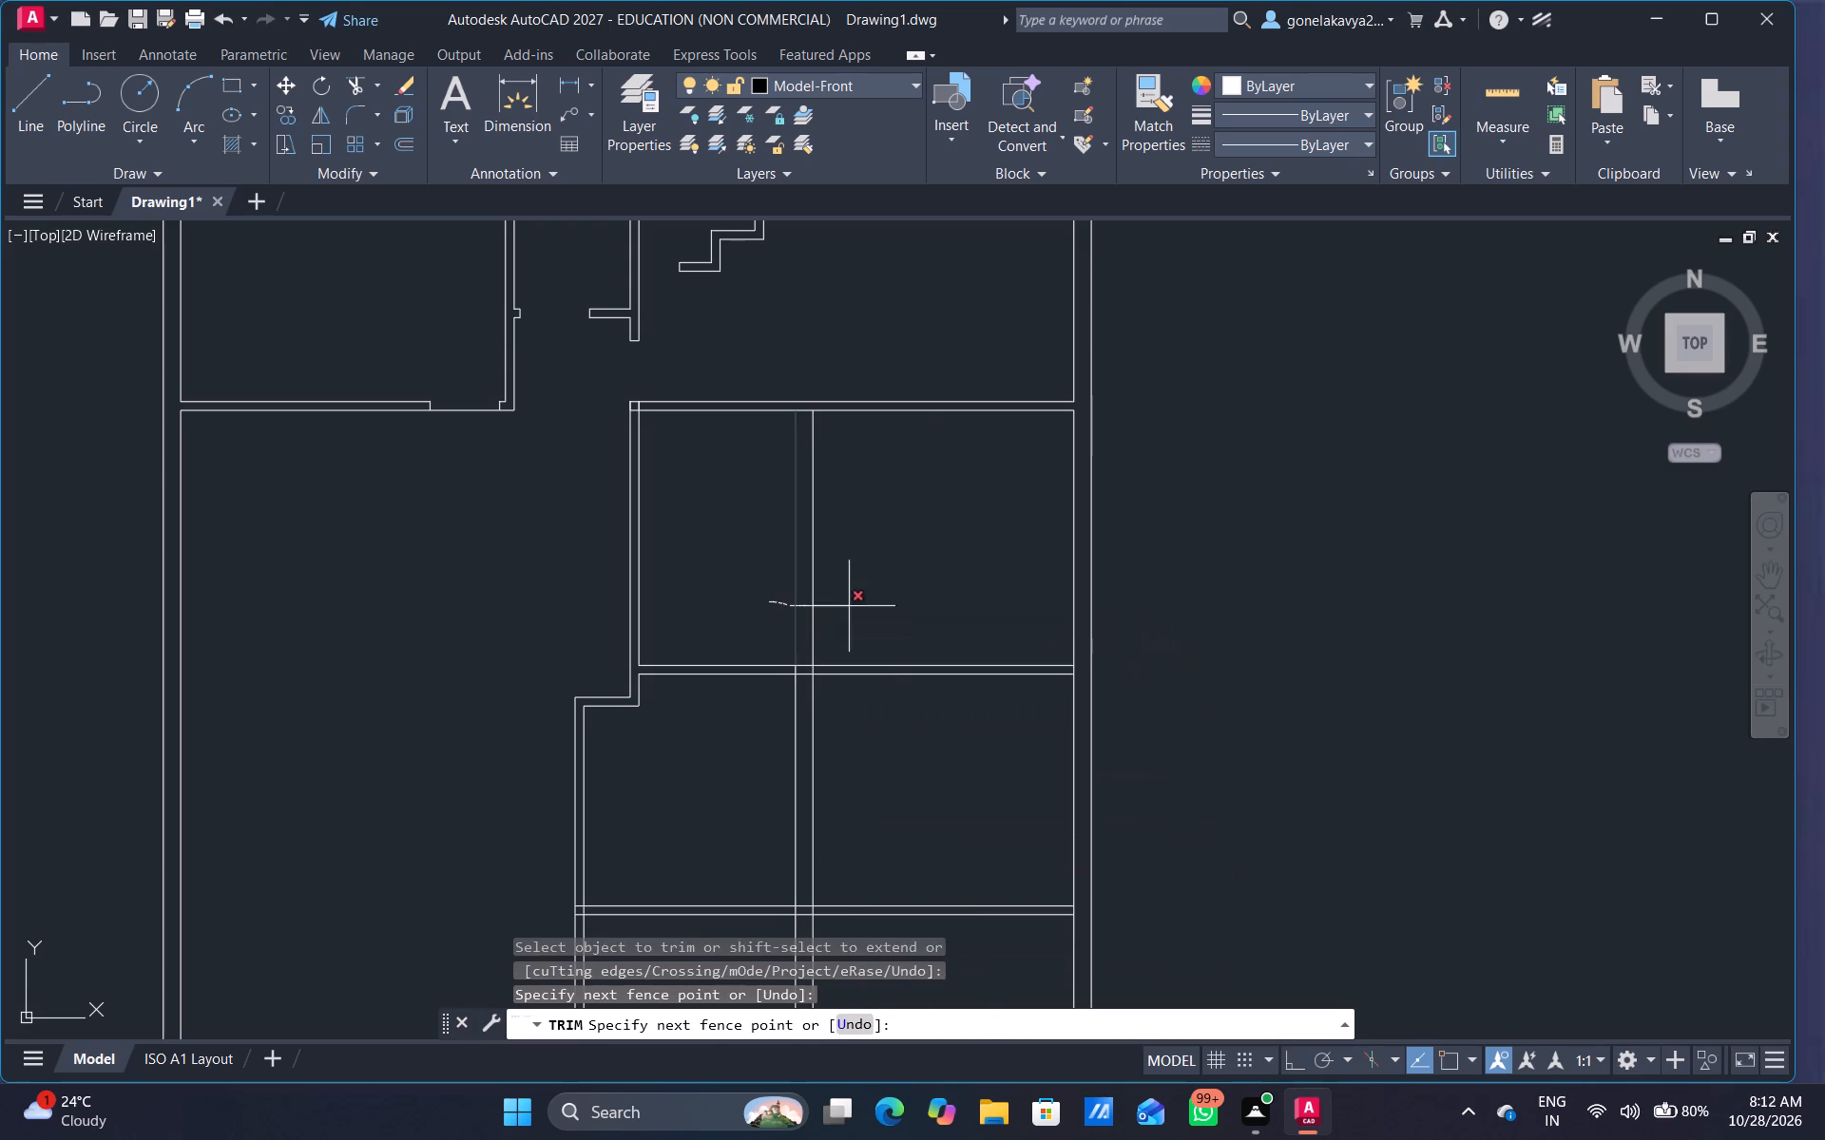
left_click_drag(869, 601, 886, 597)
middle_click_drag(866, 855, 892, 479)
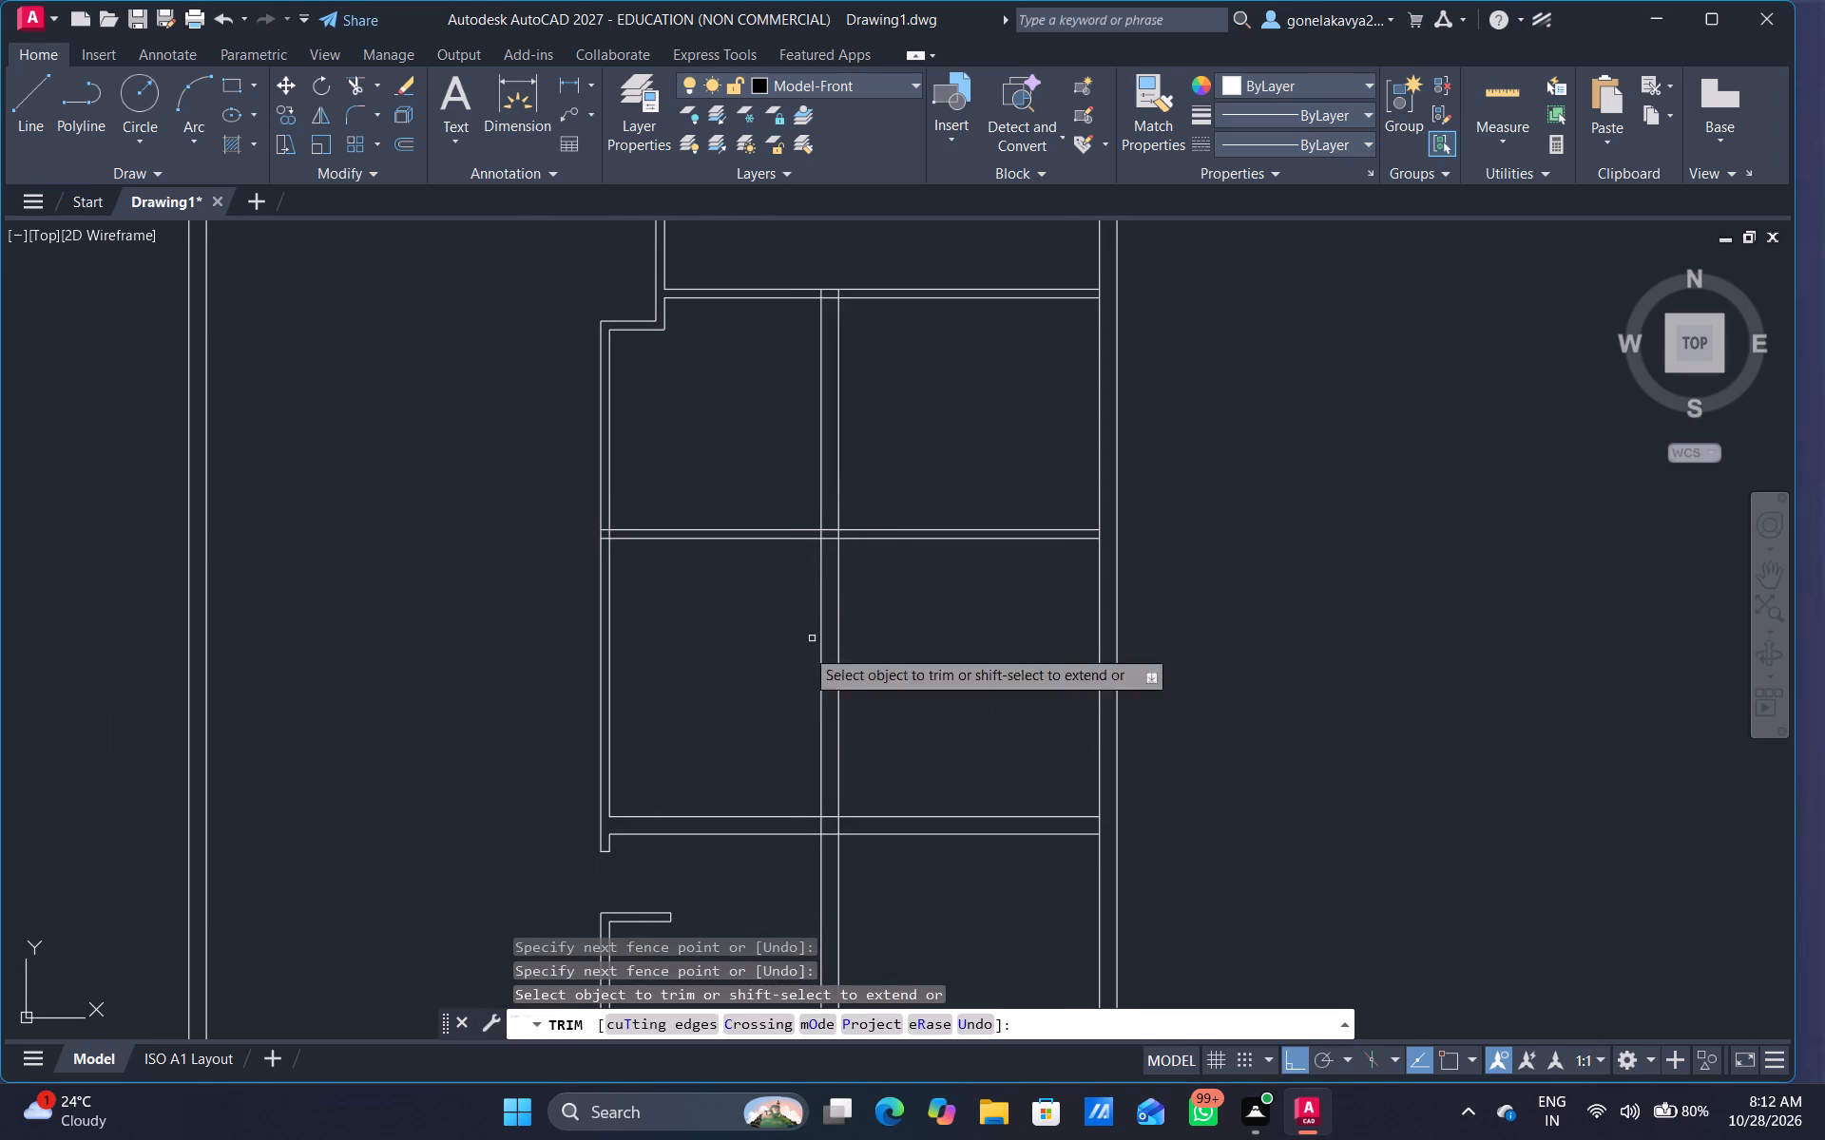
left_click_drag(780, 880, 974, 868)
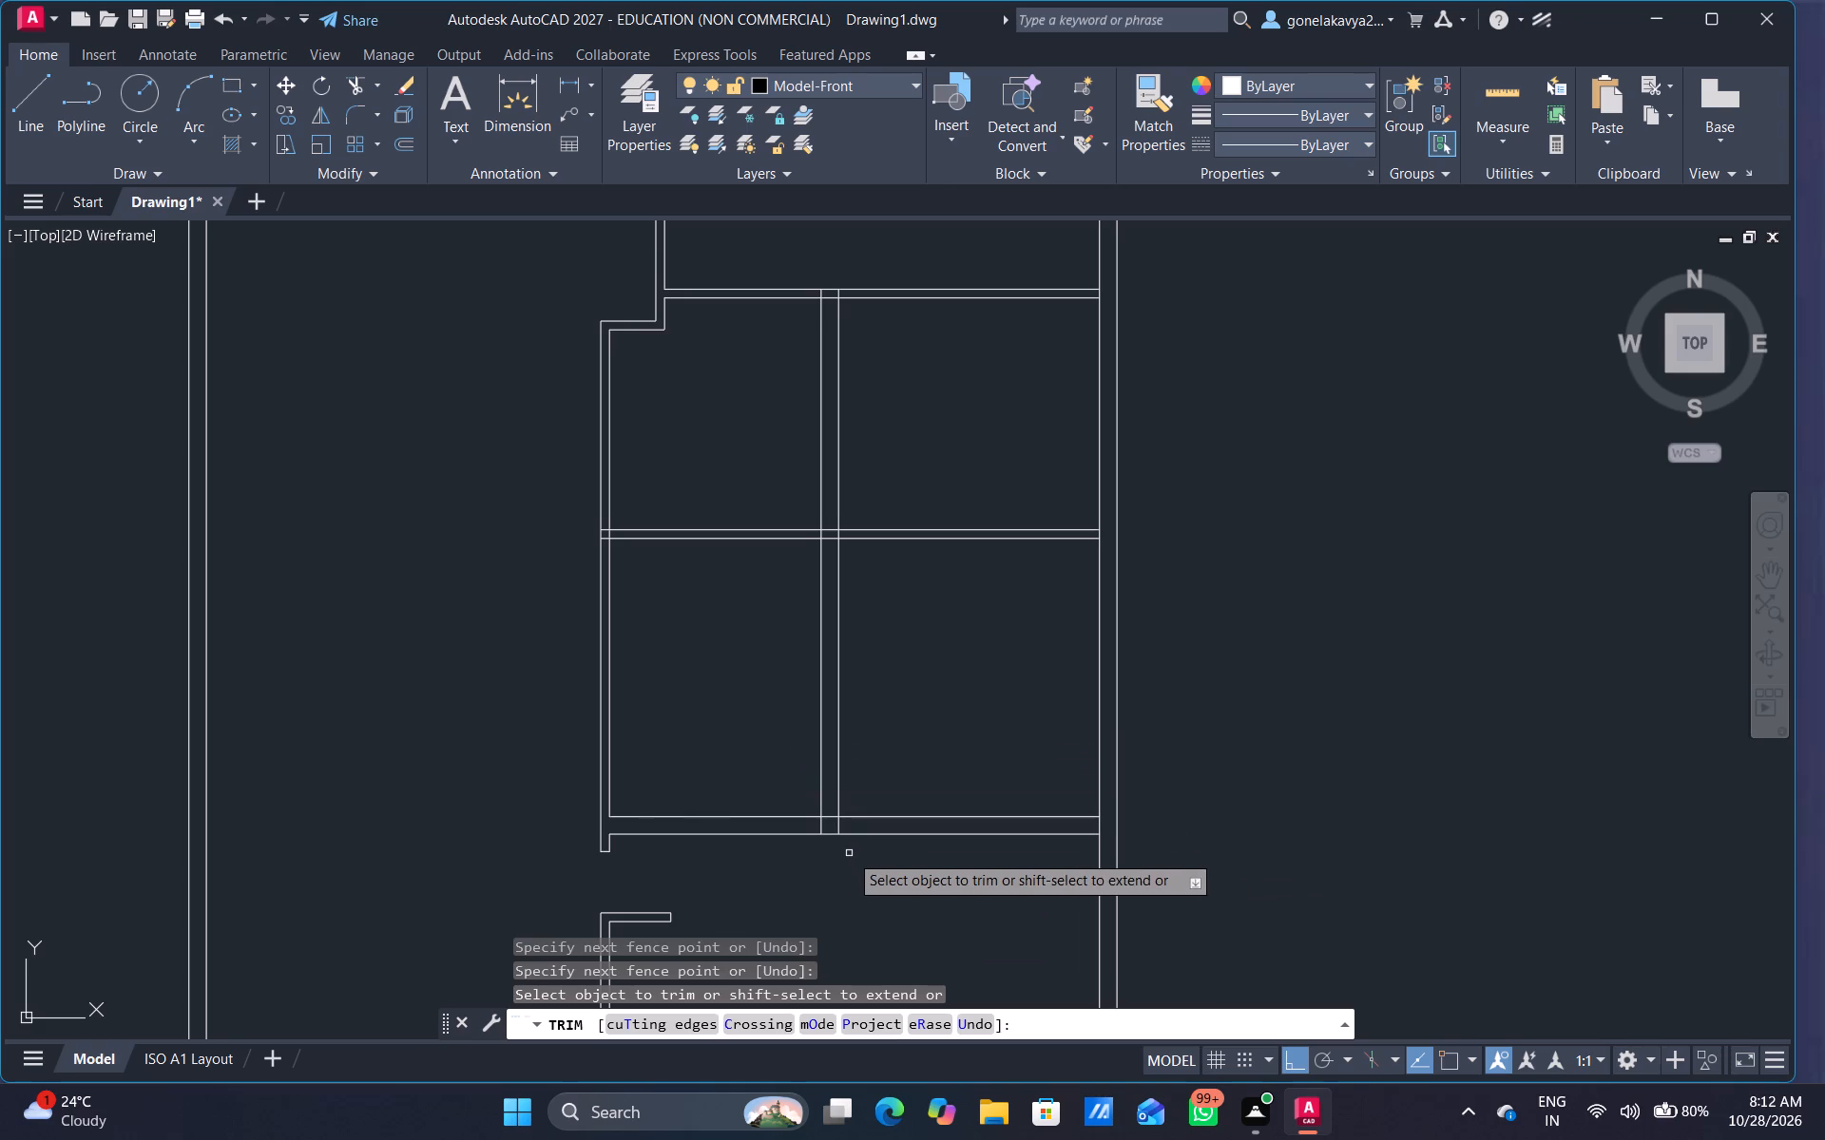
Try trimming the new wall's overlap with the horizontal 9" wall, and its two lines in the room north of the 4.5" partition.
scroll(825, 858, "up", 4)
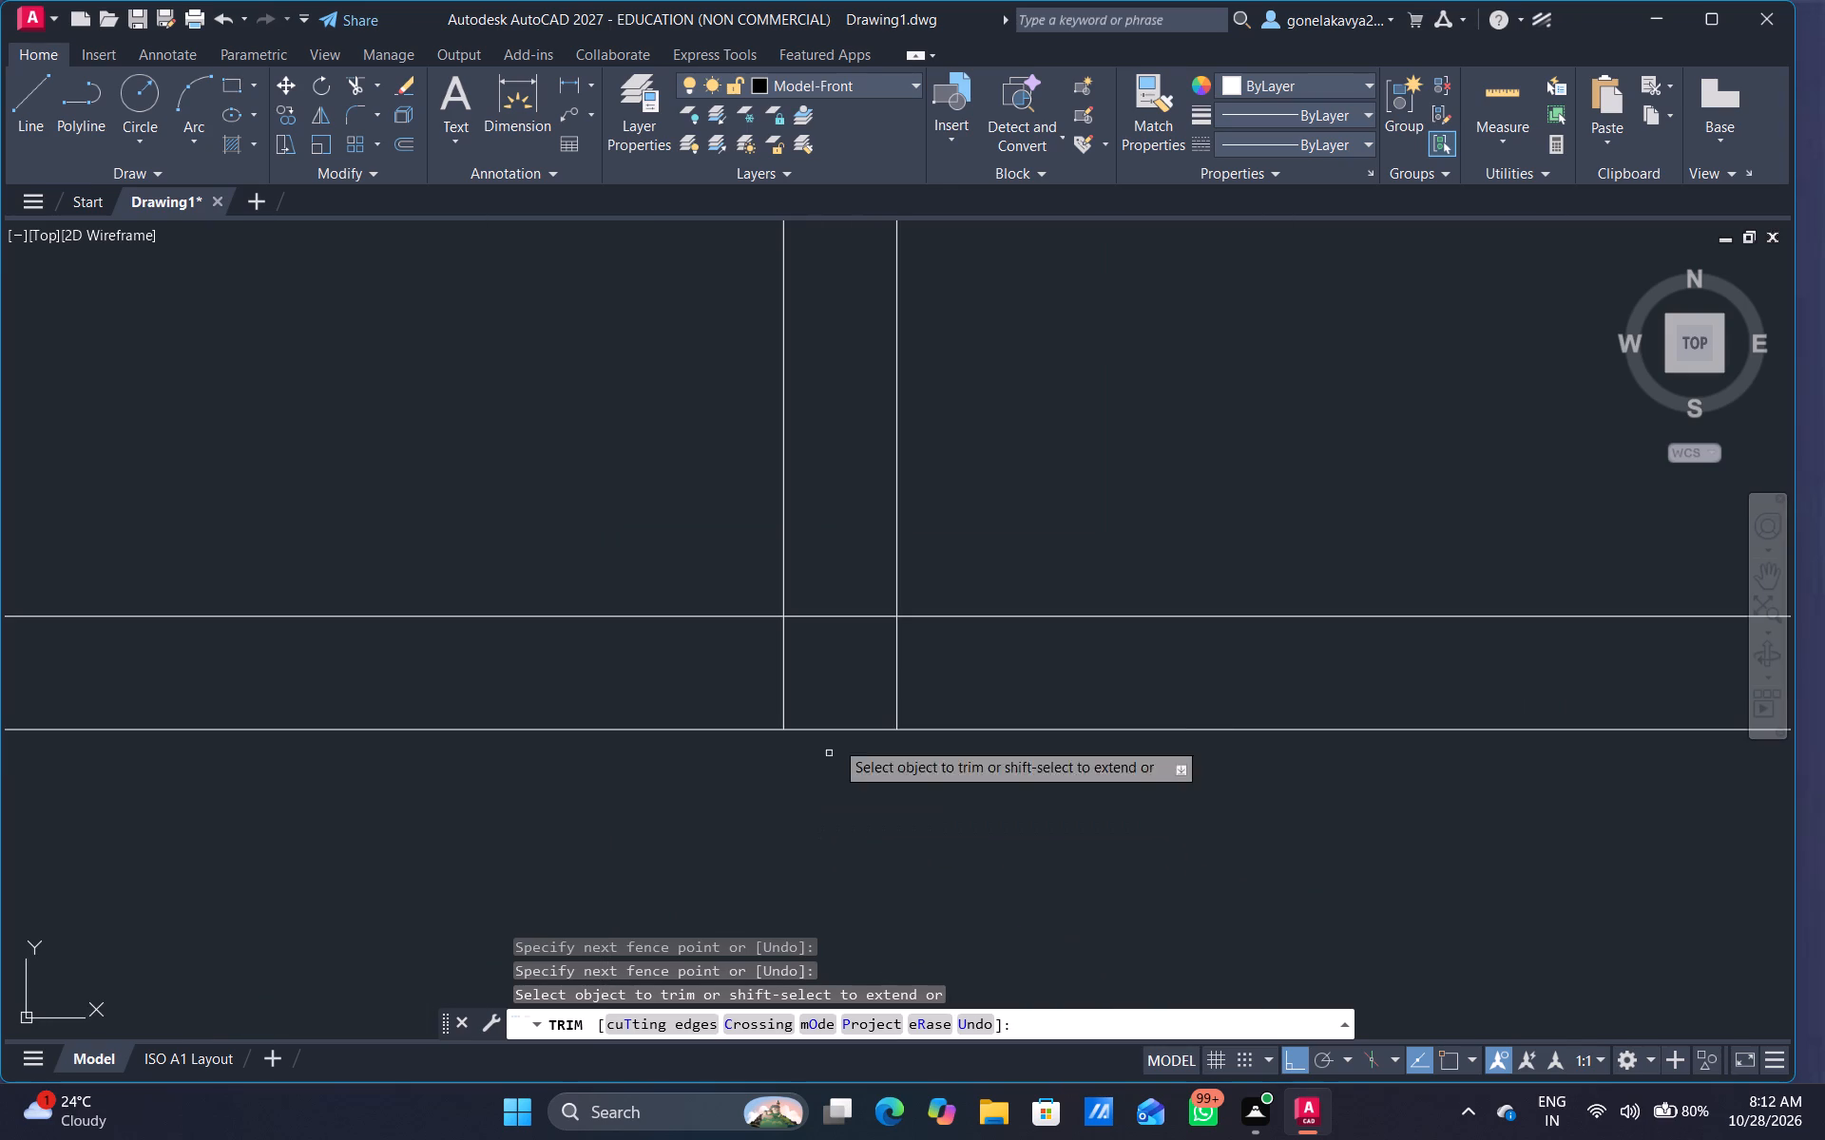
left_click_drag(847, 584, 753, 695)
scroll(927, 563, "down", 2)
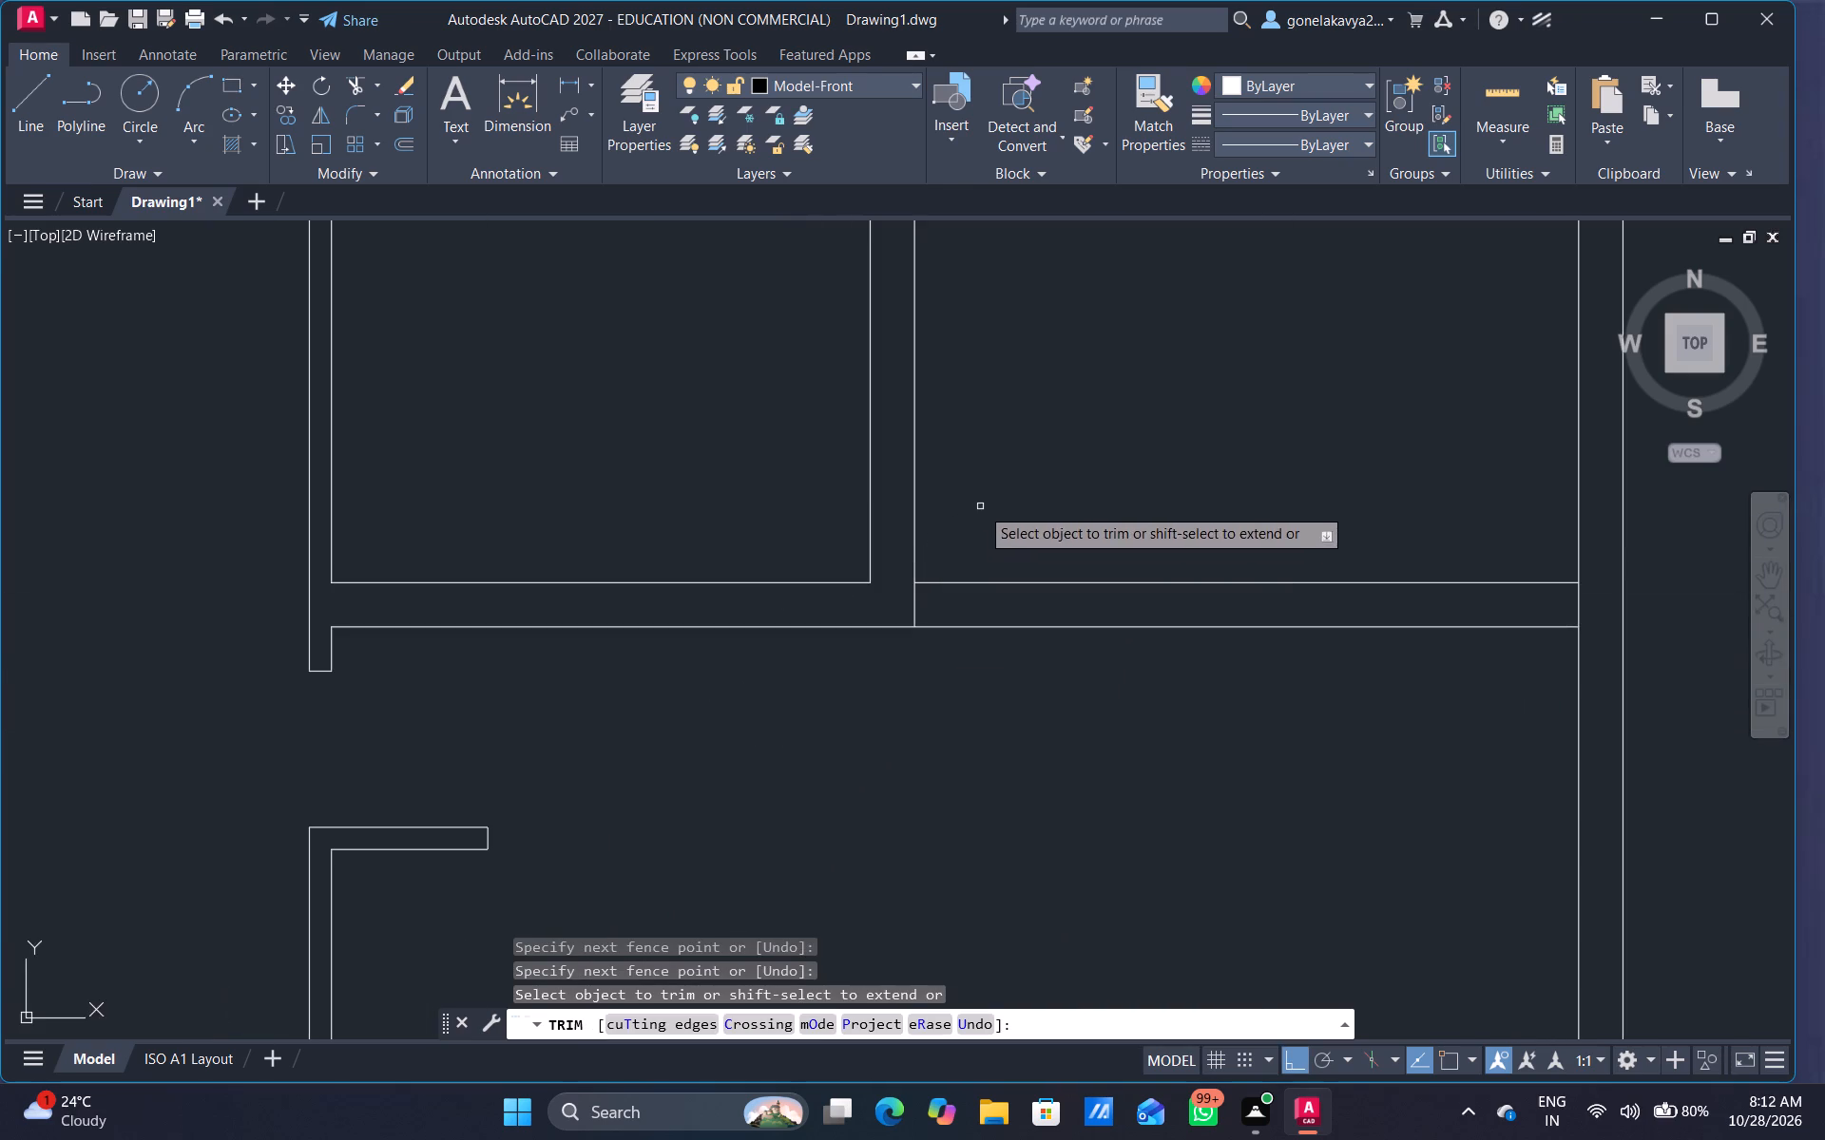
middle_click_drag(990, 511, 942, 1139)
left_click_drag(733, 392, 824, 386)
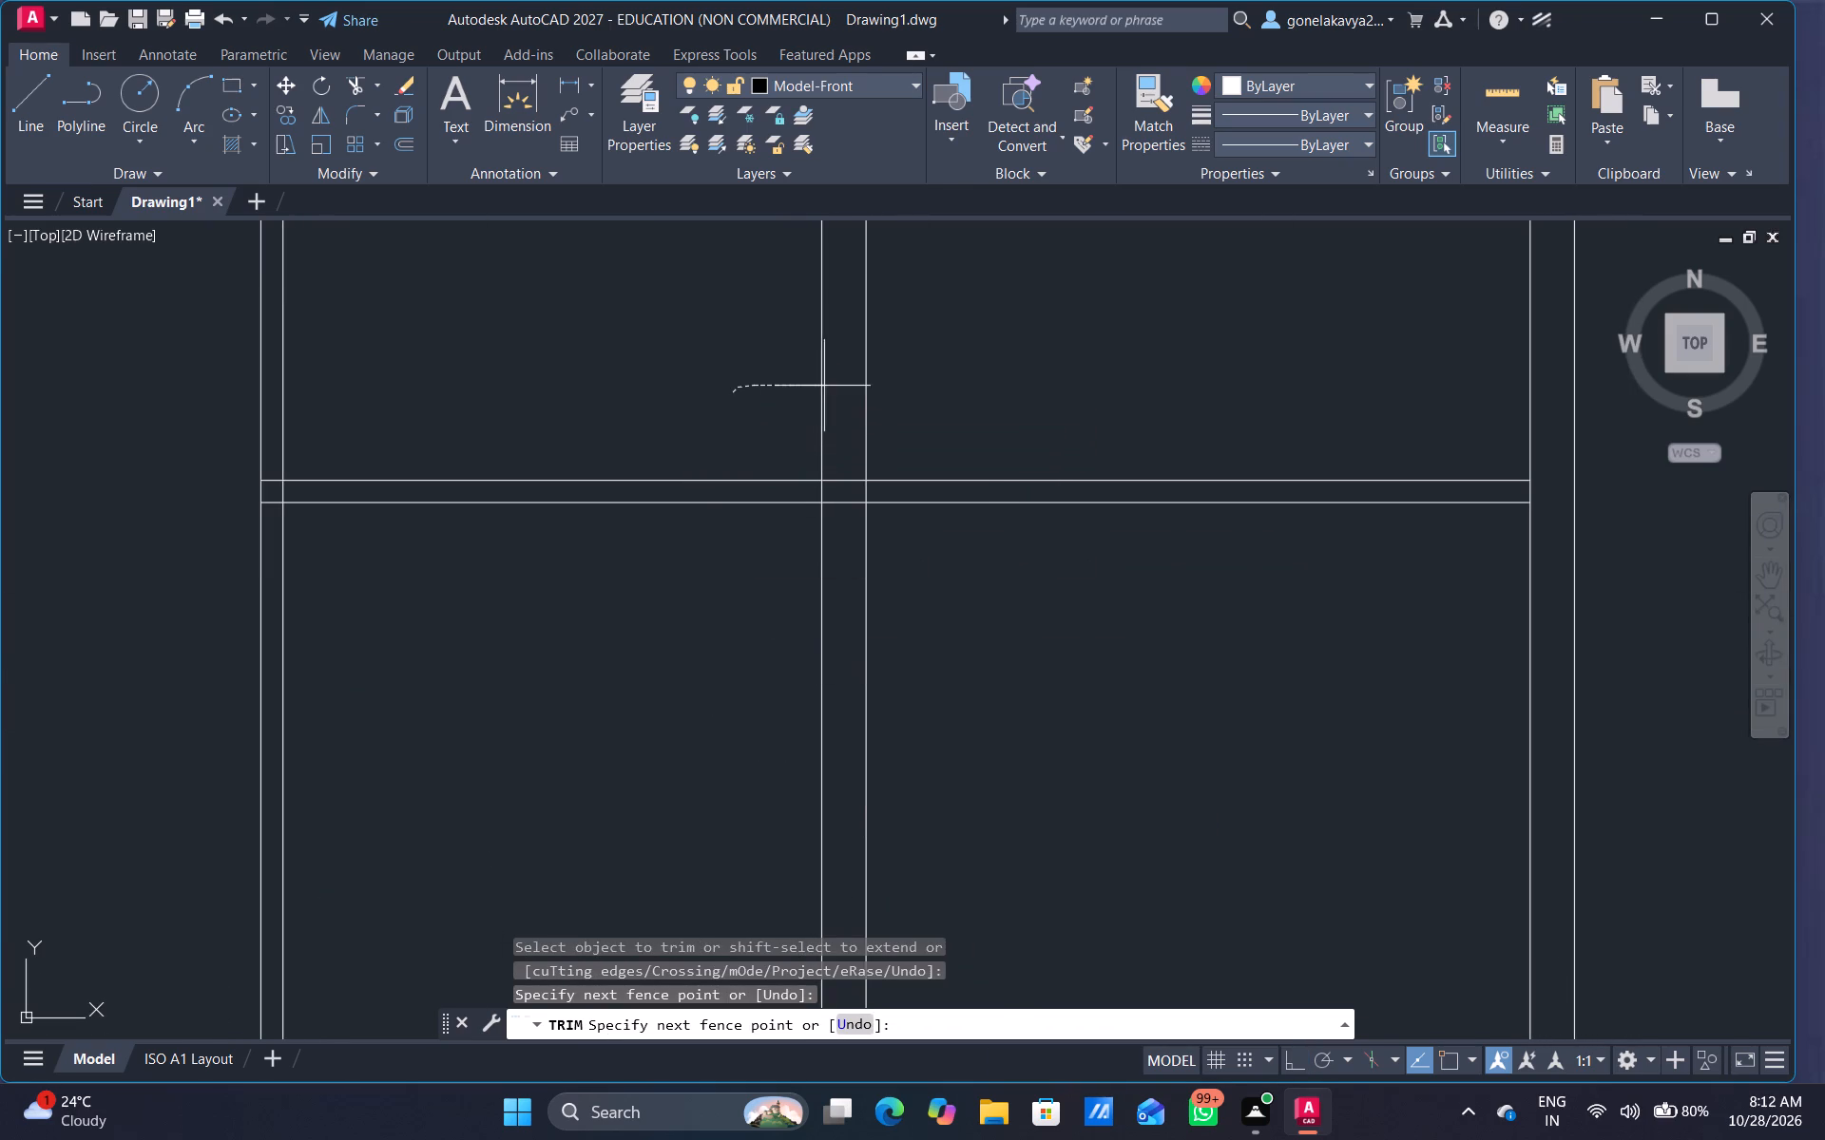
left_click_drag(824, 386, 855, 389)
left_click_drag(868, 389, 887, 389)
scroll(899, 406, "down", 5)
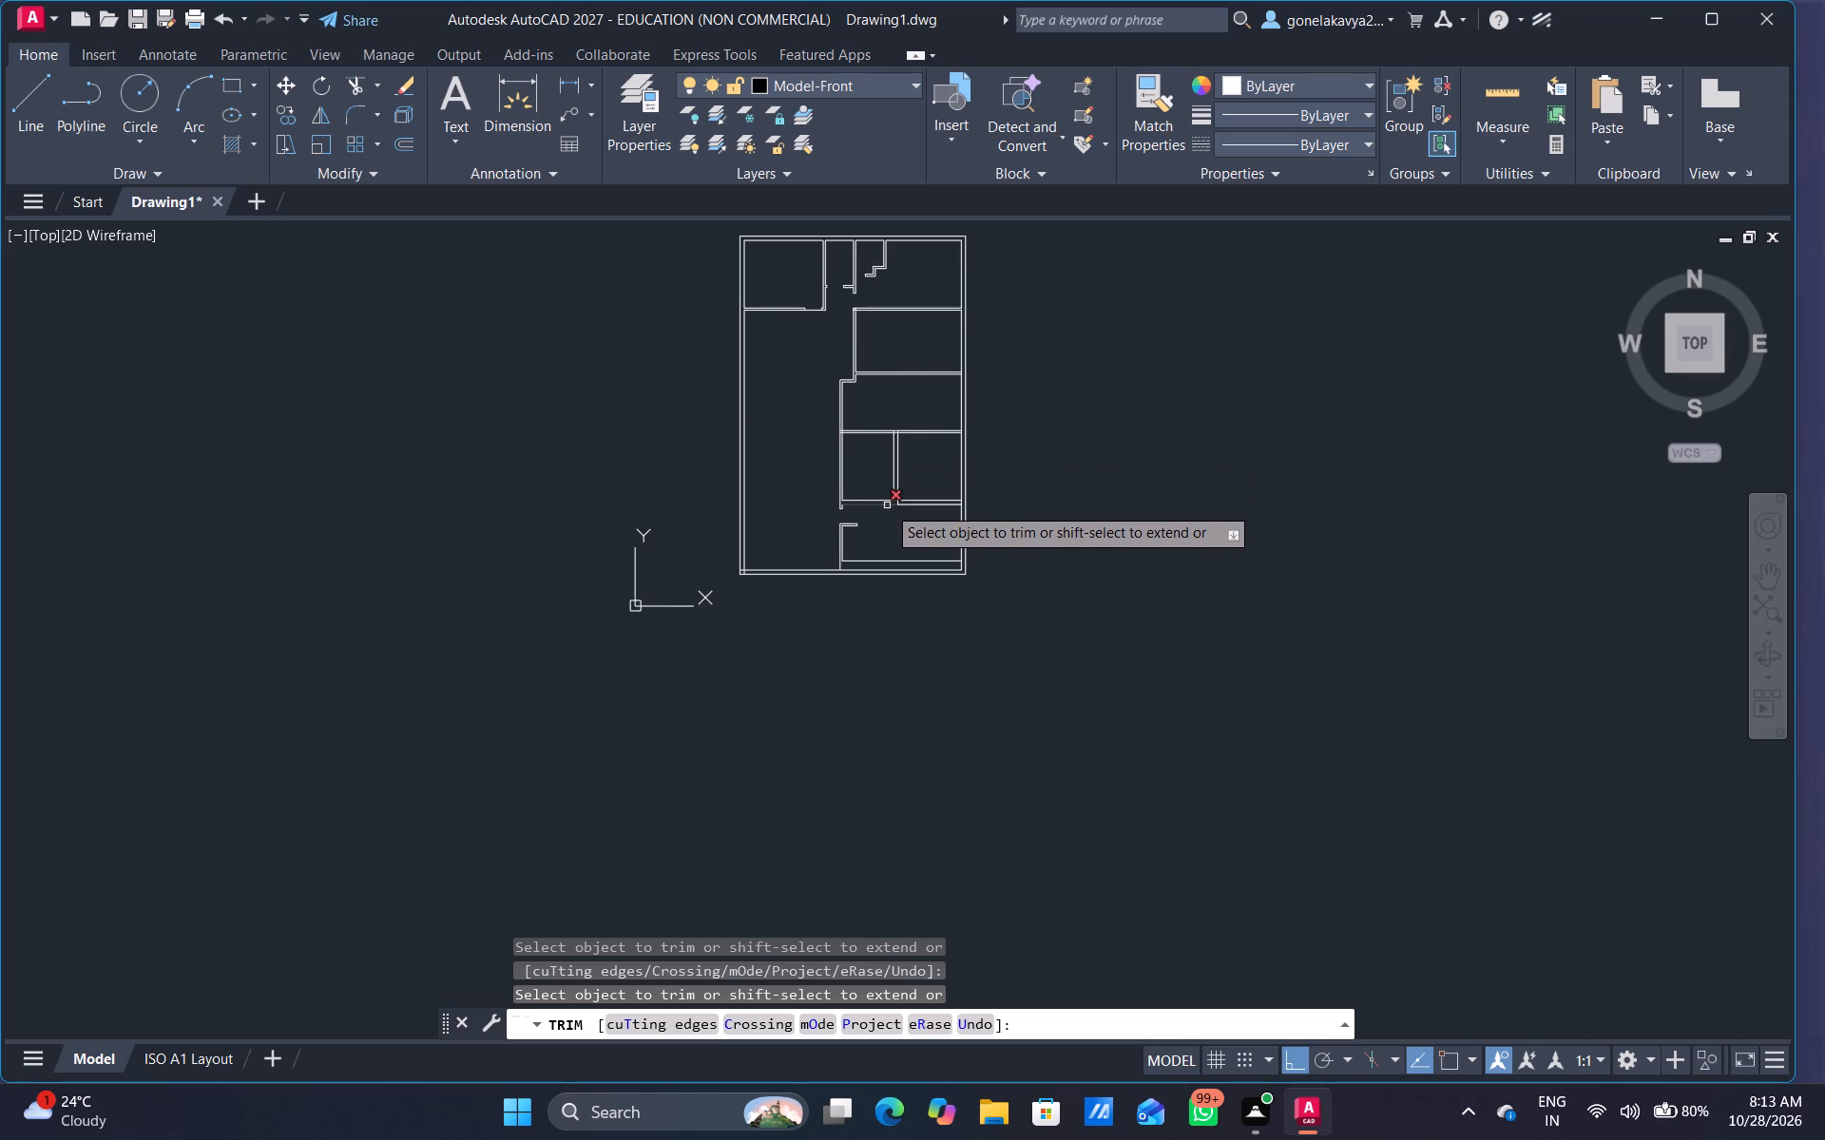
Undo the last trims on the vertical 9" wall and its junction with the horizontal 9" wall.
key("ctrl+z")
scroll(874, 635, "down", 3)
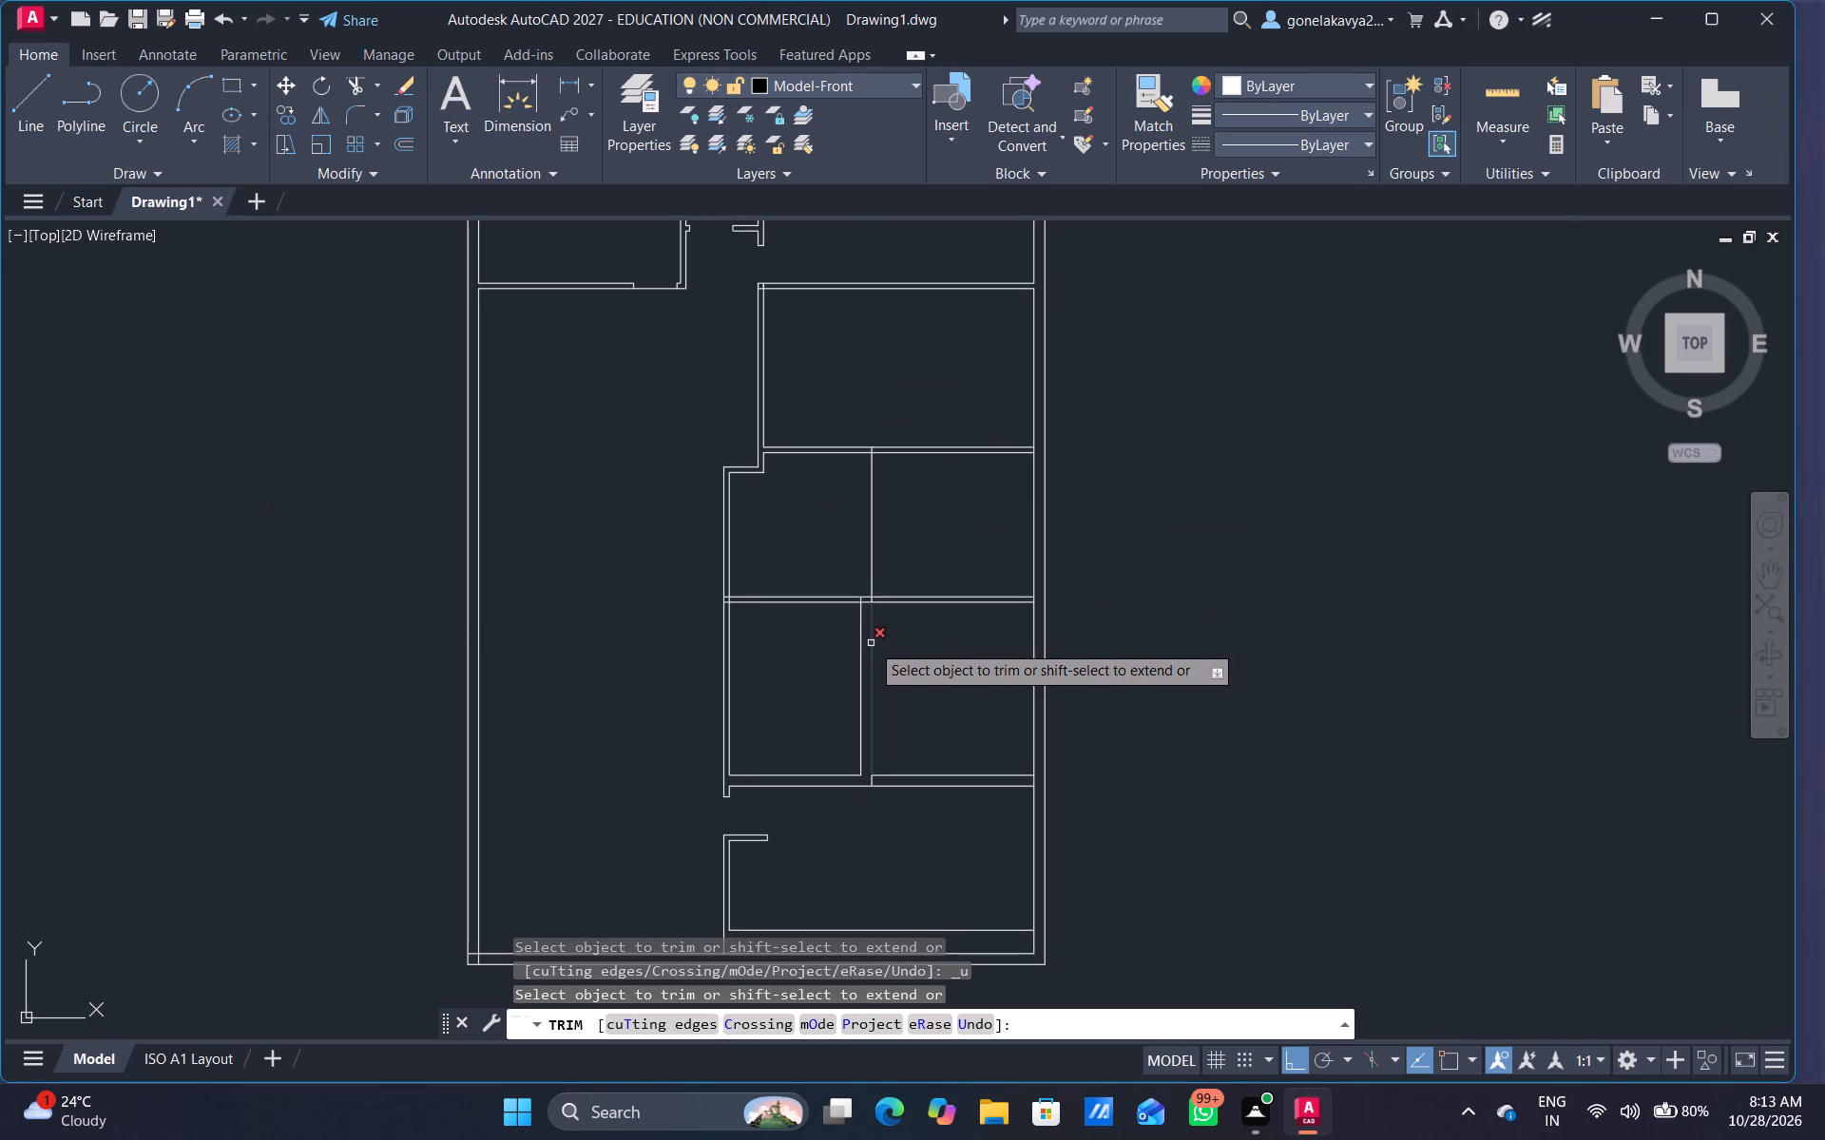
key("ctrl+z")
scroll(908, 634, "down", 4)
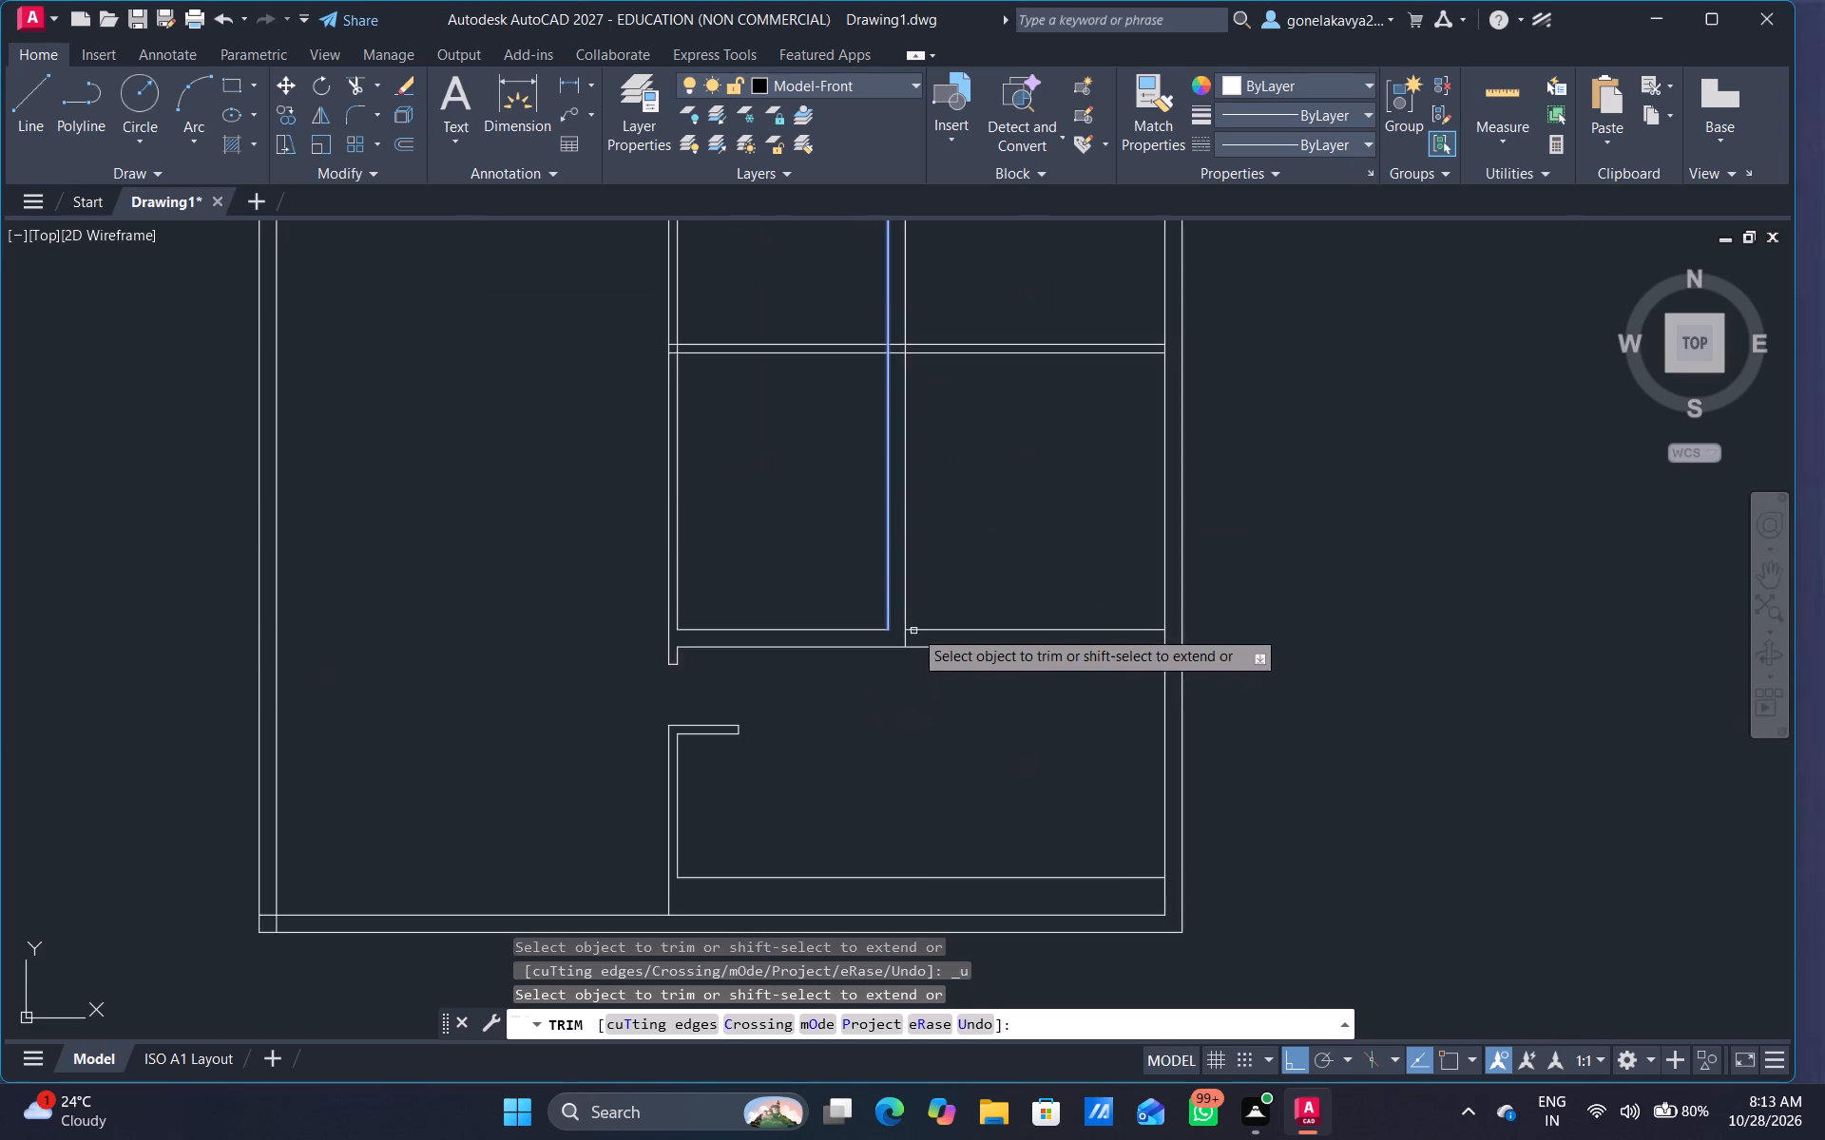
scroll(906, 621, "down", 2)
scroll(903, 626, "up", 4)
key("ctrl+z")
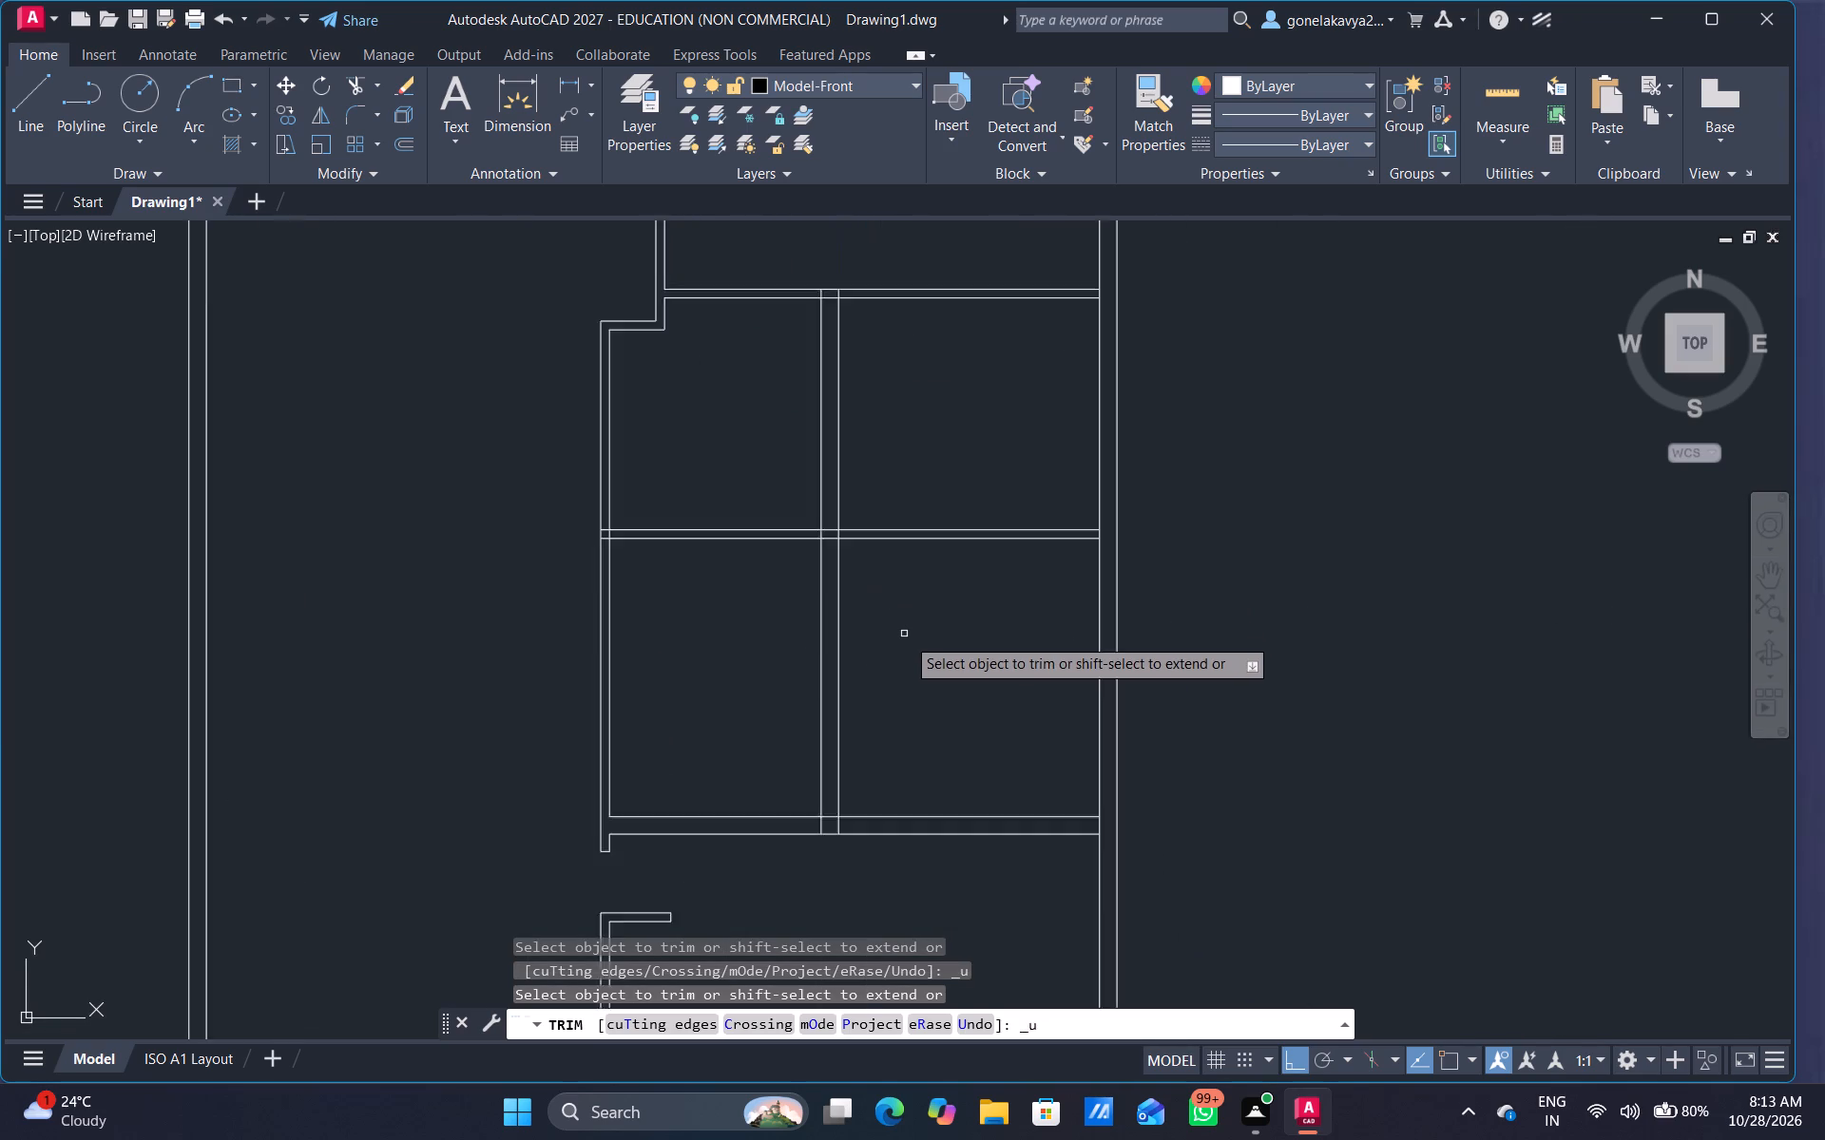
Trim the vertical 9" wall lines between the 4.5" partition and the horizontal 9" wall, and clean the overlap at that partition.
scroll(912, 650, "down", 1)
middle_click_drag(928, 627, 906, 564)
left_click_drag(917, 573, 913, 573)
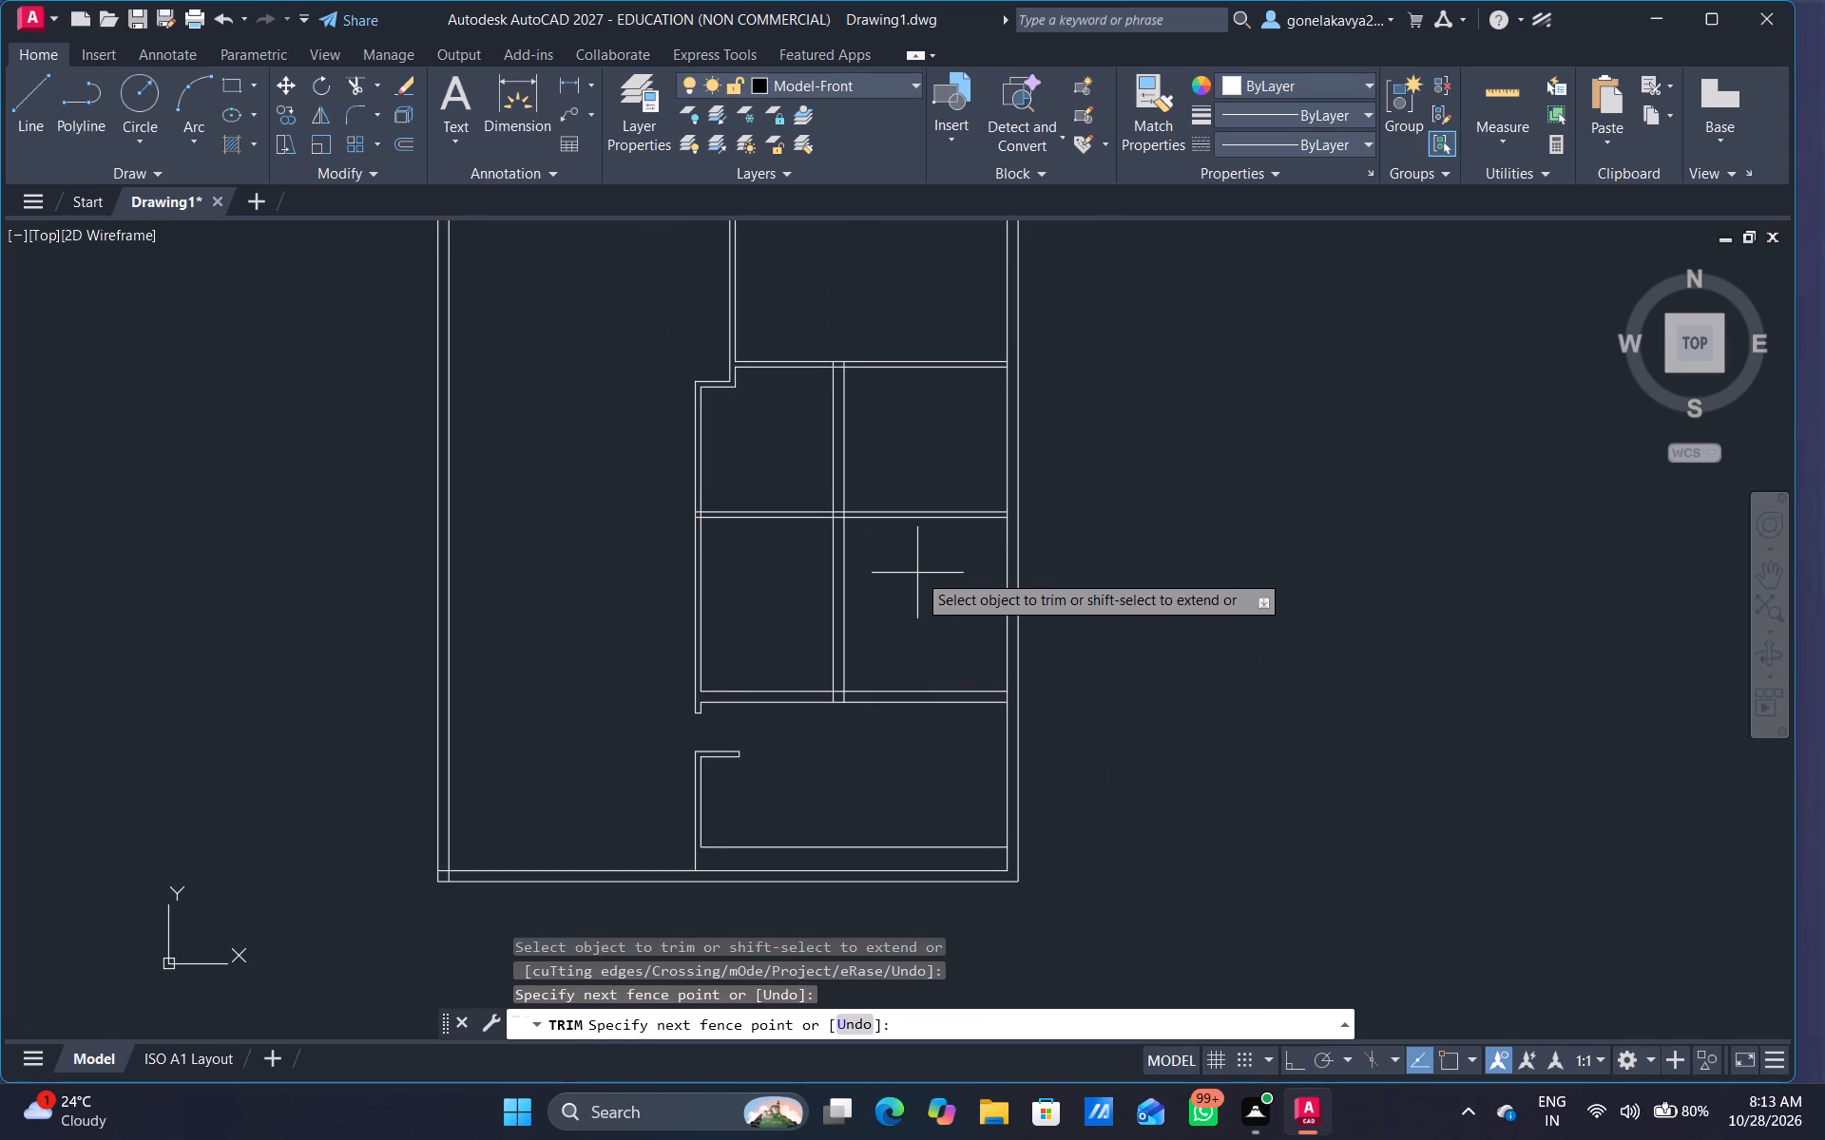
left_click_drag(913, 573, 812, 637)
scroll(799, 509, "up", 5)
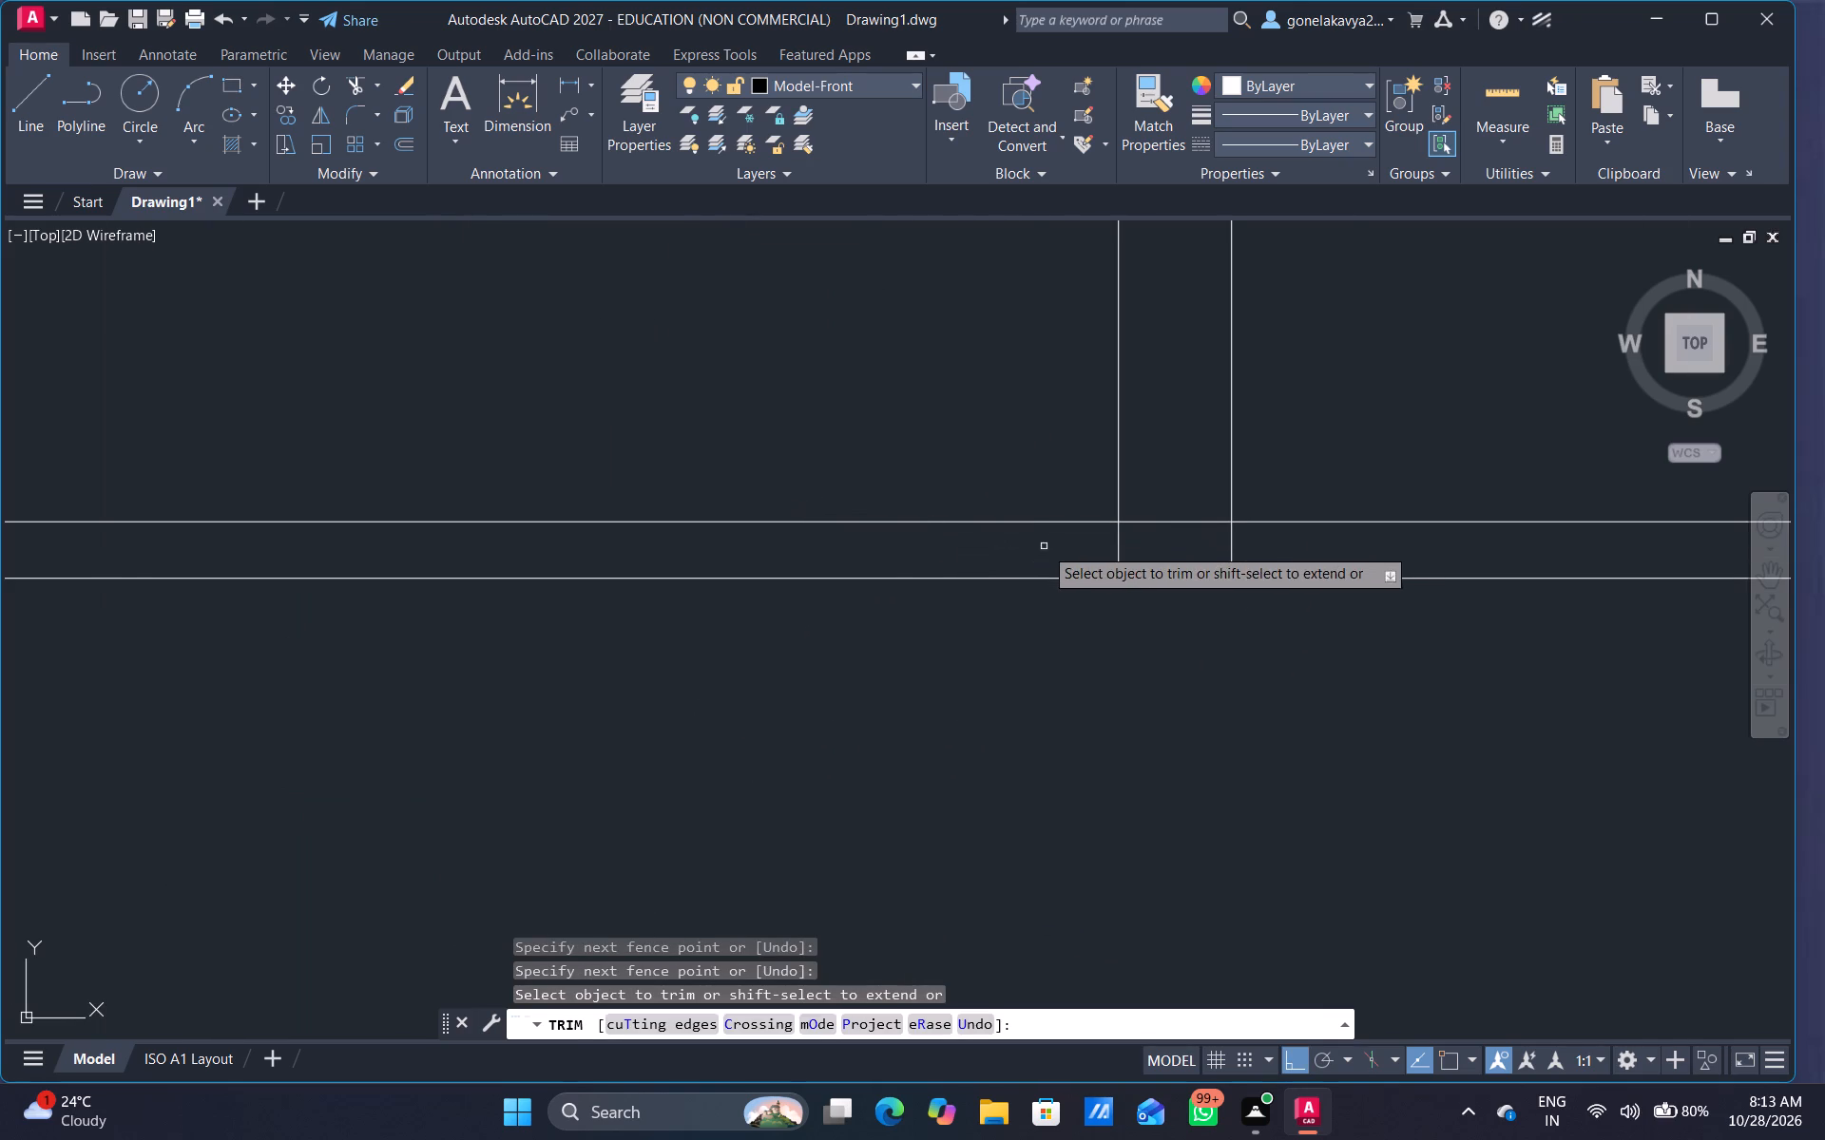
left_click_drag(1067, 547, 1155, 499)
scroll(1123, 624, "down", 3)
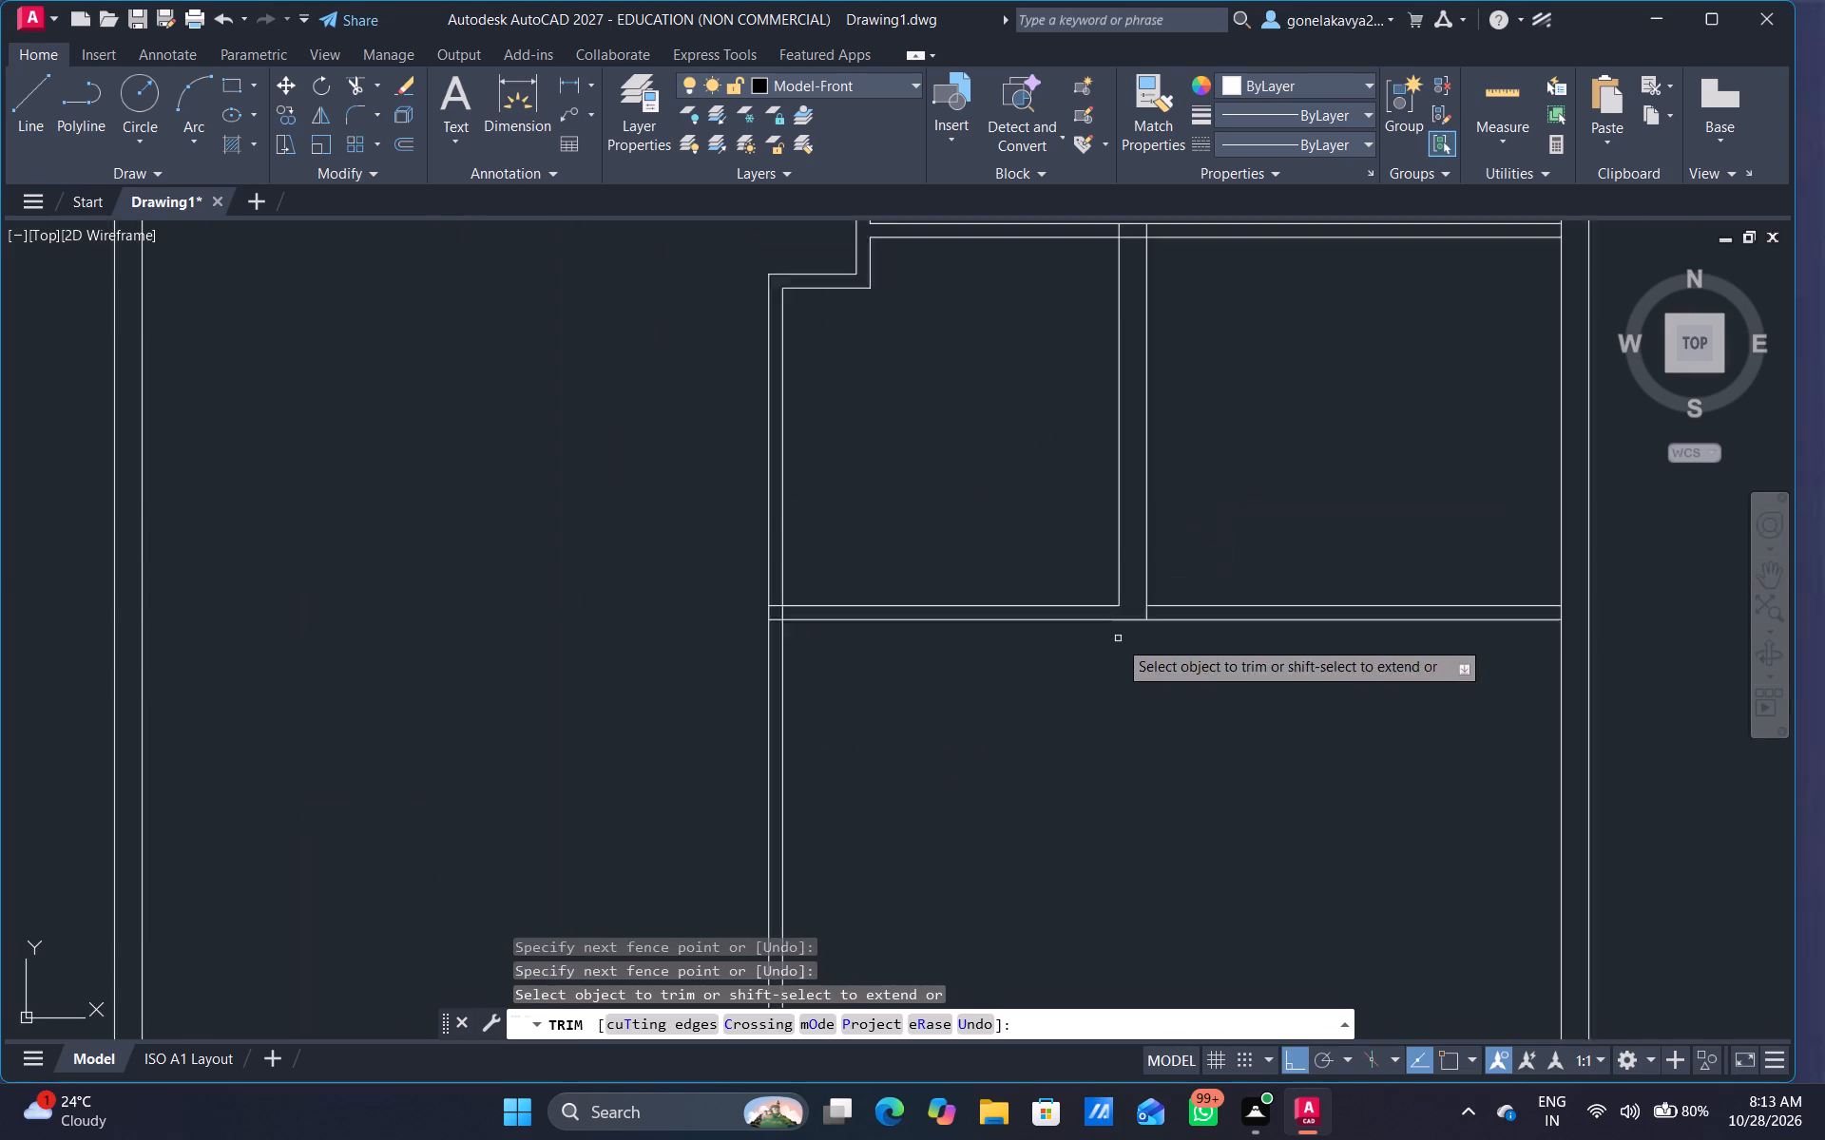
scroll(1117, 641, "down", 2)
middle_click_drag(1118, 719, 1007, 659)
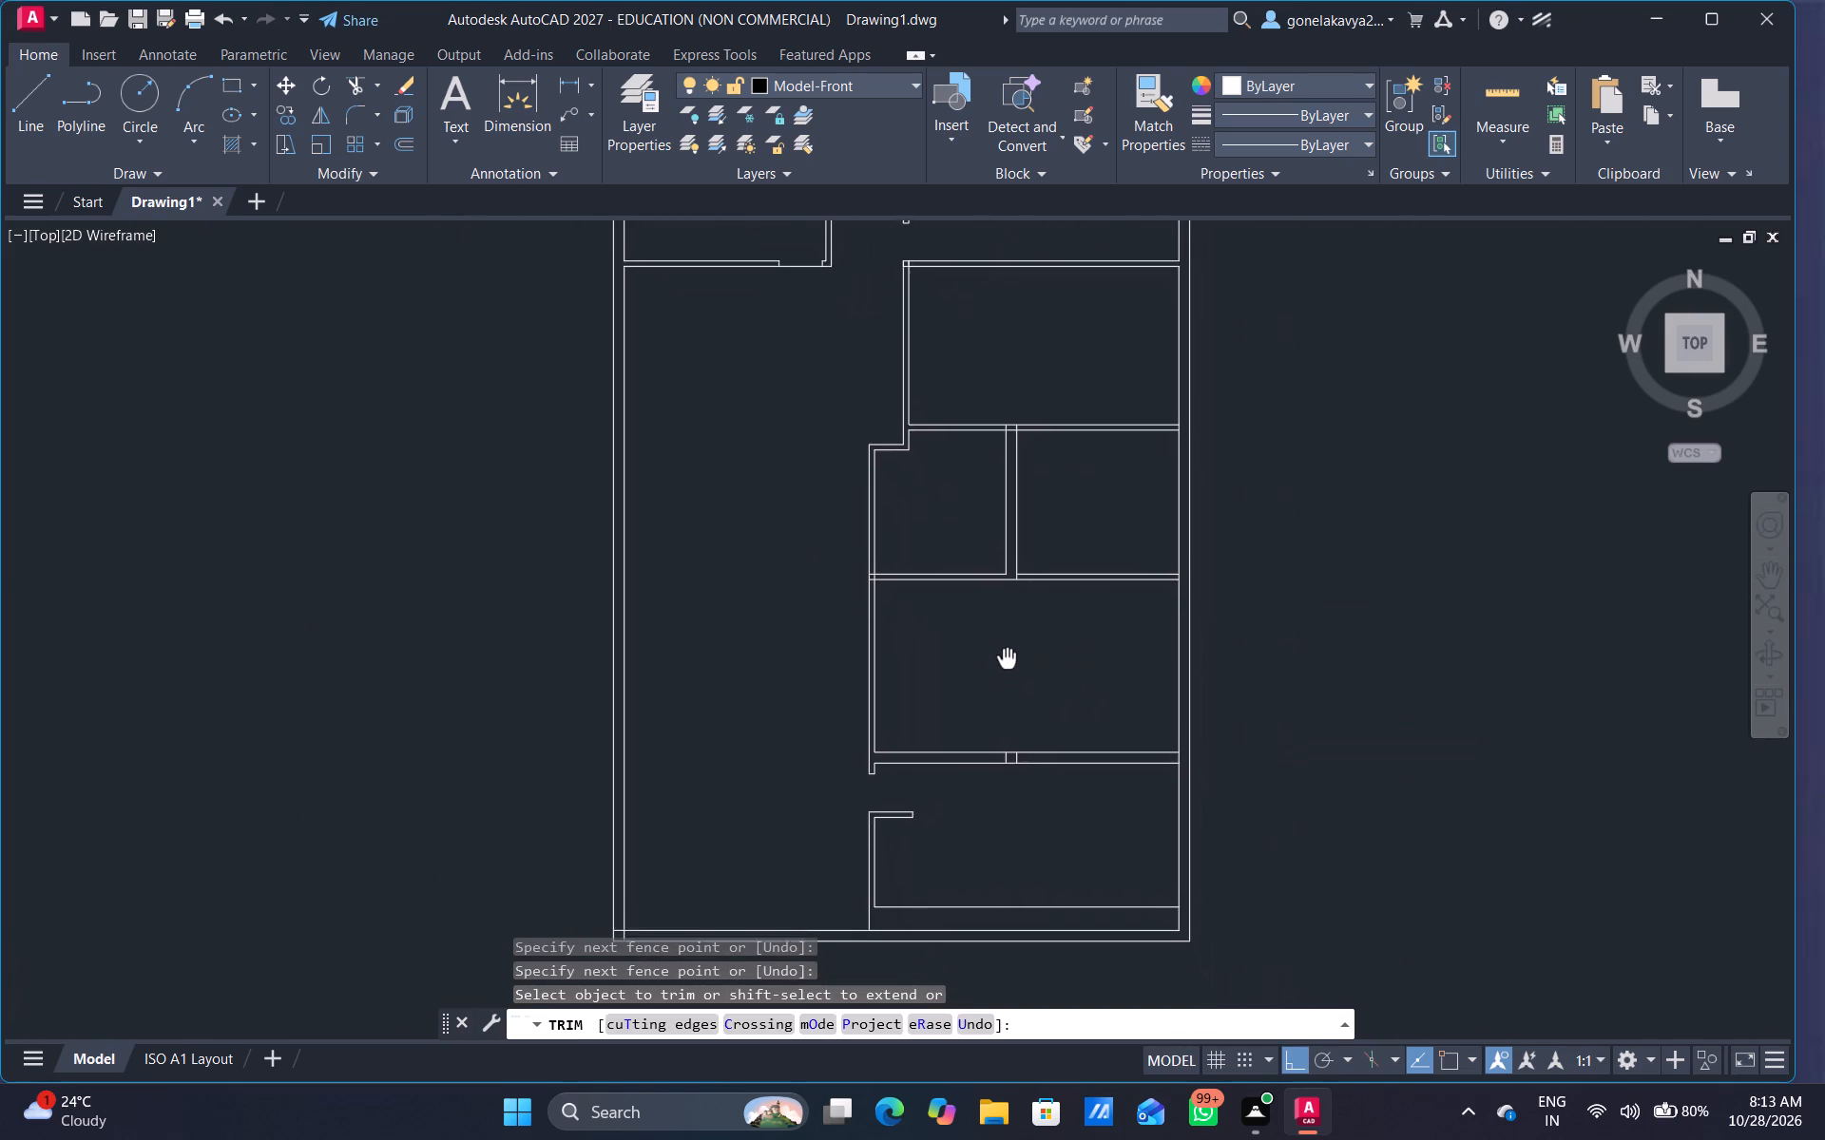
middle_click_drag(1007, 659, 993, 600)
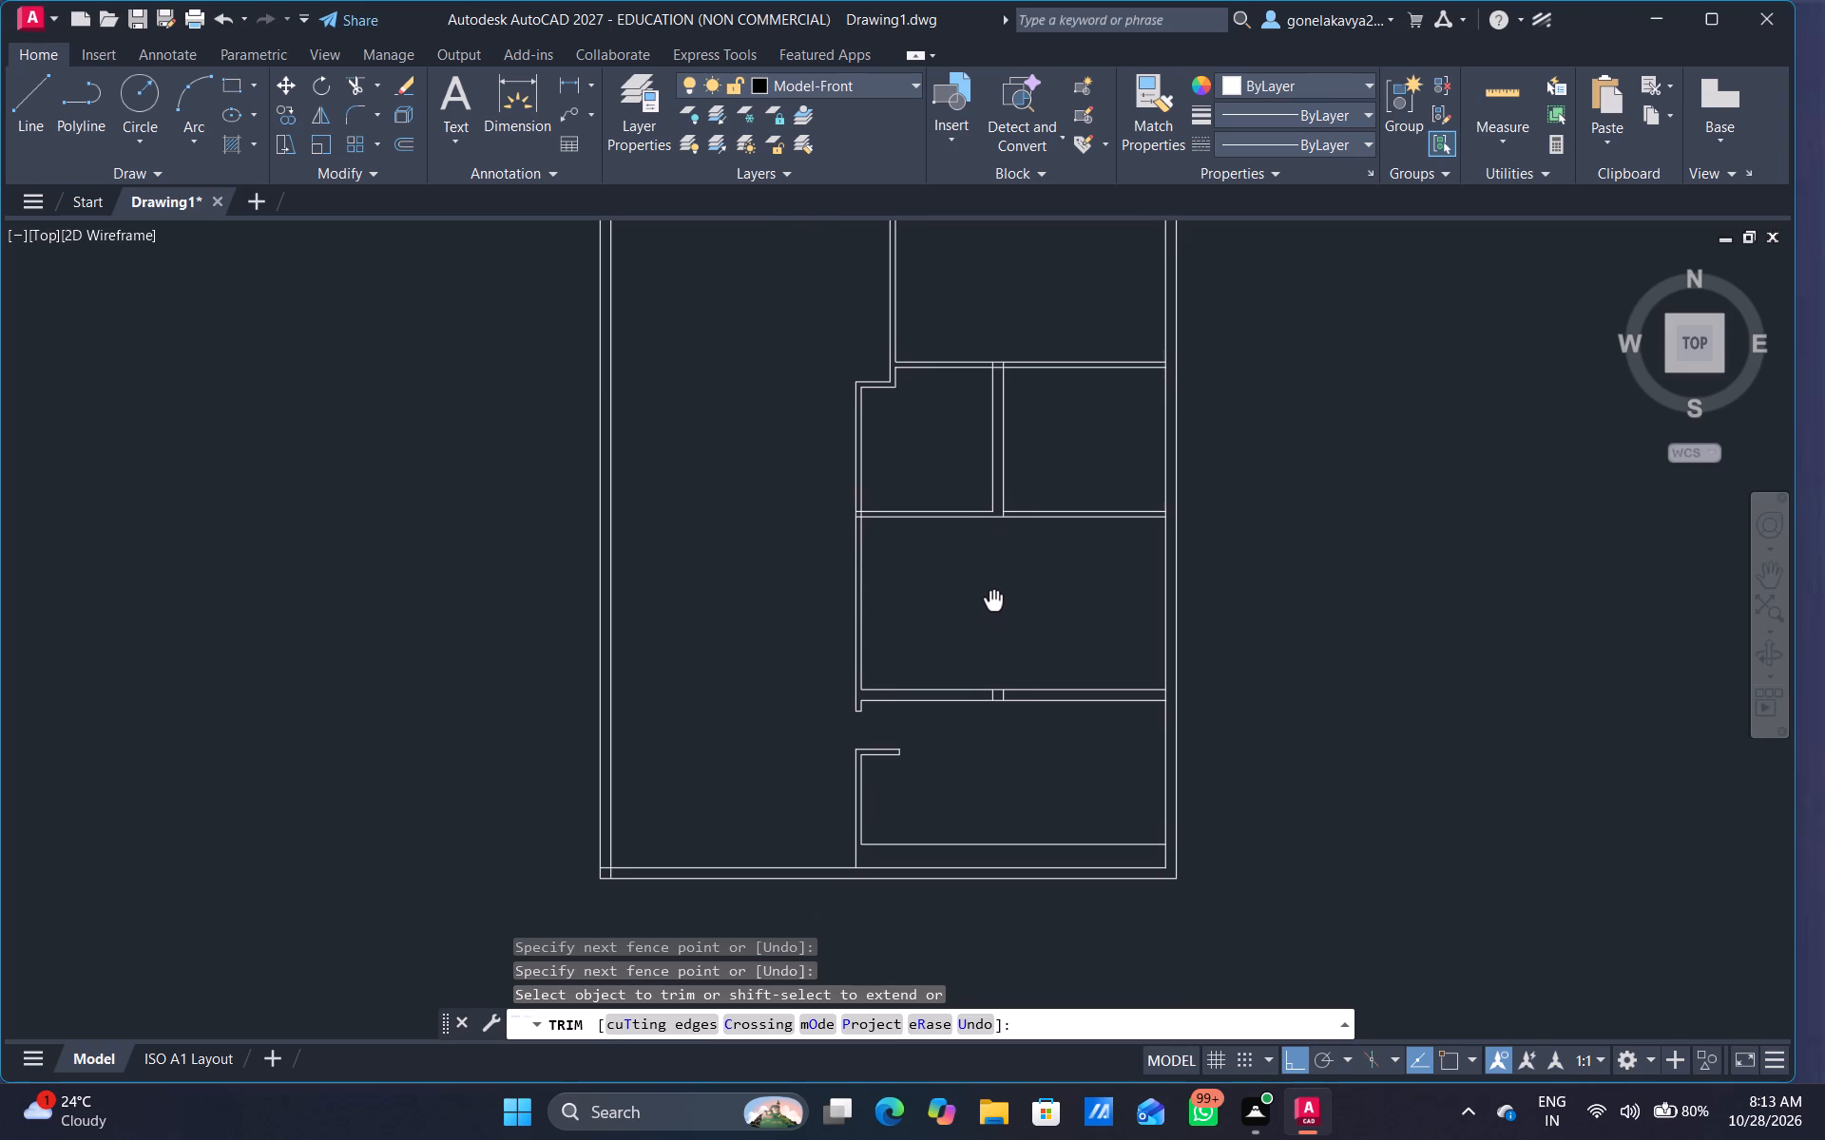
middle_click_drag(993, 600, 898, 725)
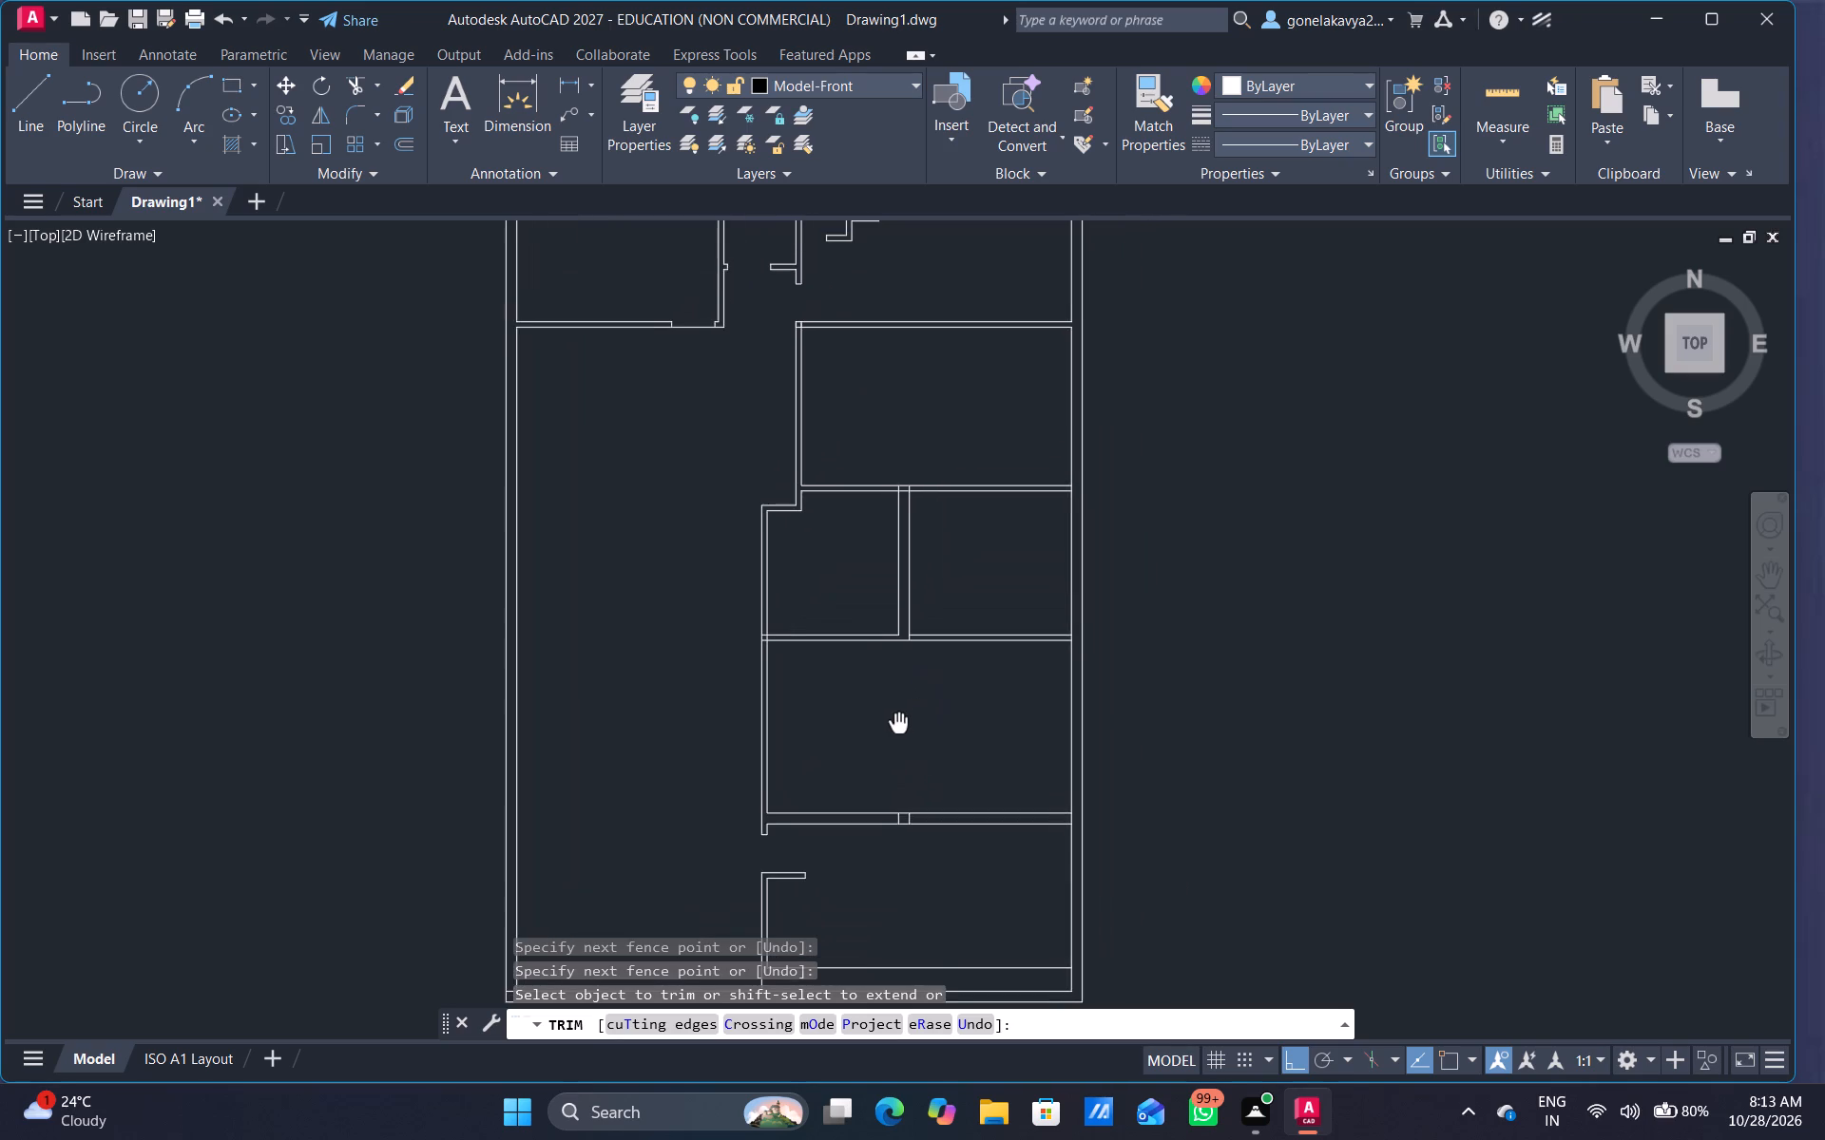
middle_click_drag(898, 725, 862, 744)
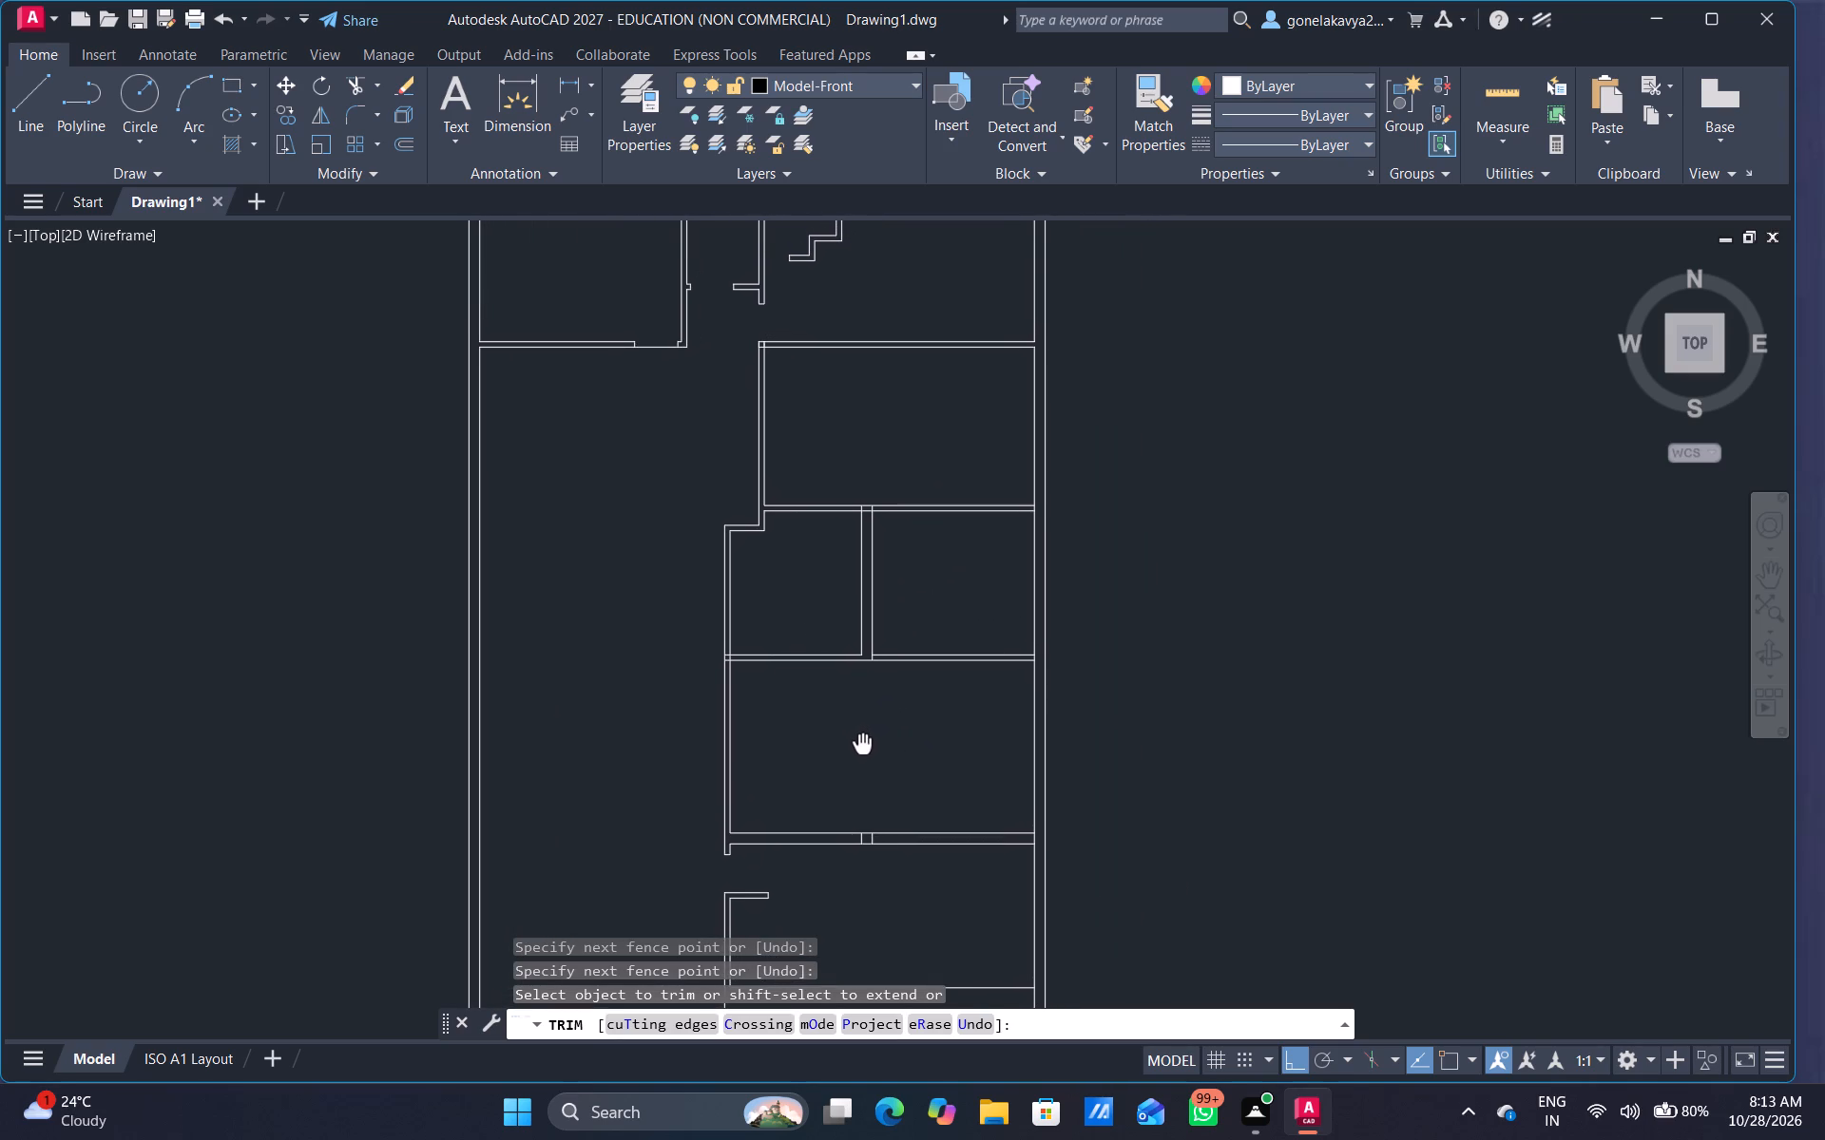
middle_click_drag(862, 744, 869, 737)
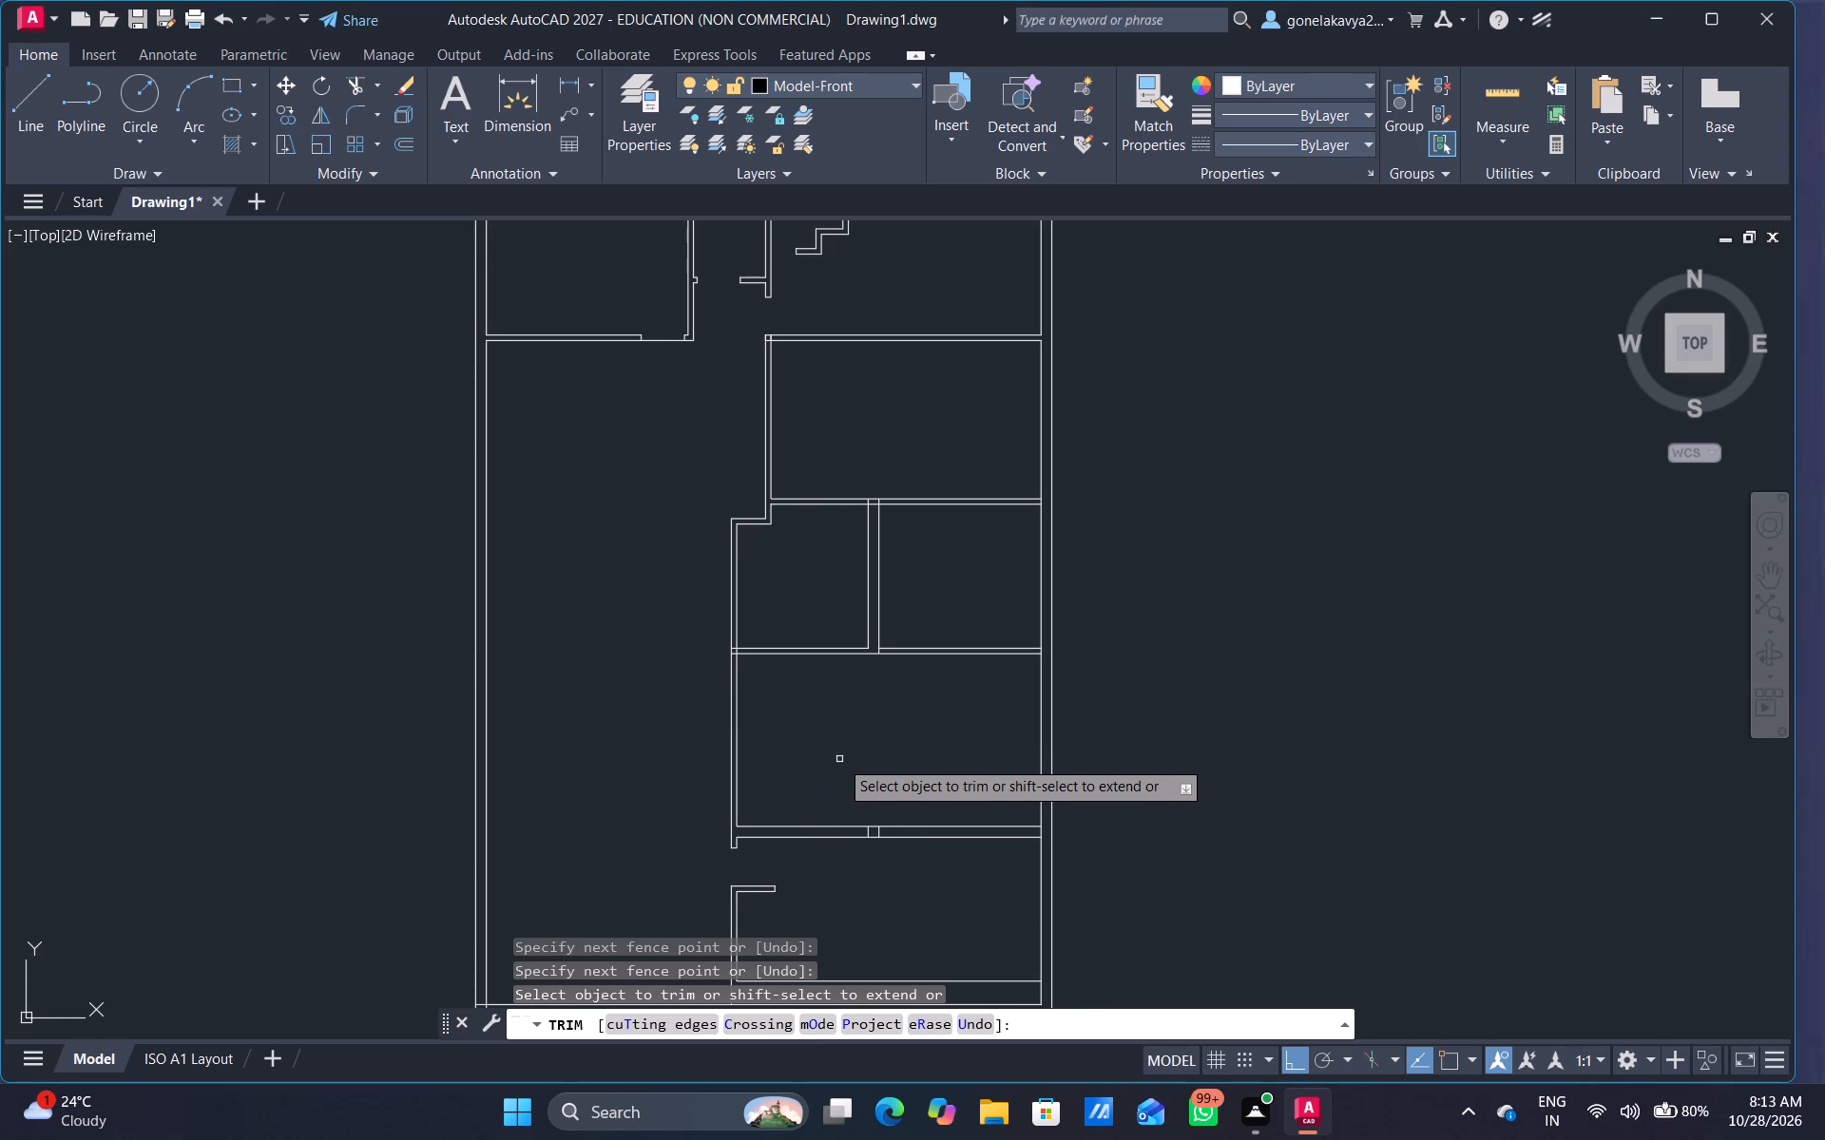
Trim the overlapping lines where the vertical 9" wall meets the 4.5" partition at its north end.
scroll(941, 570, "up", 2)
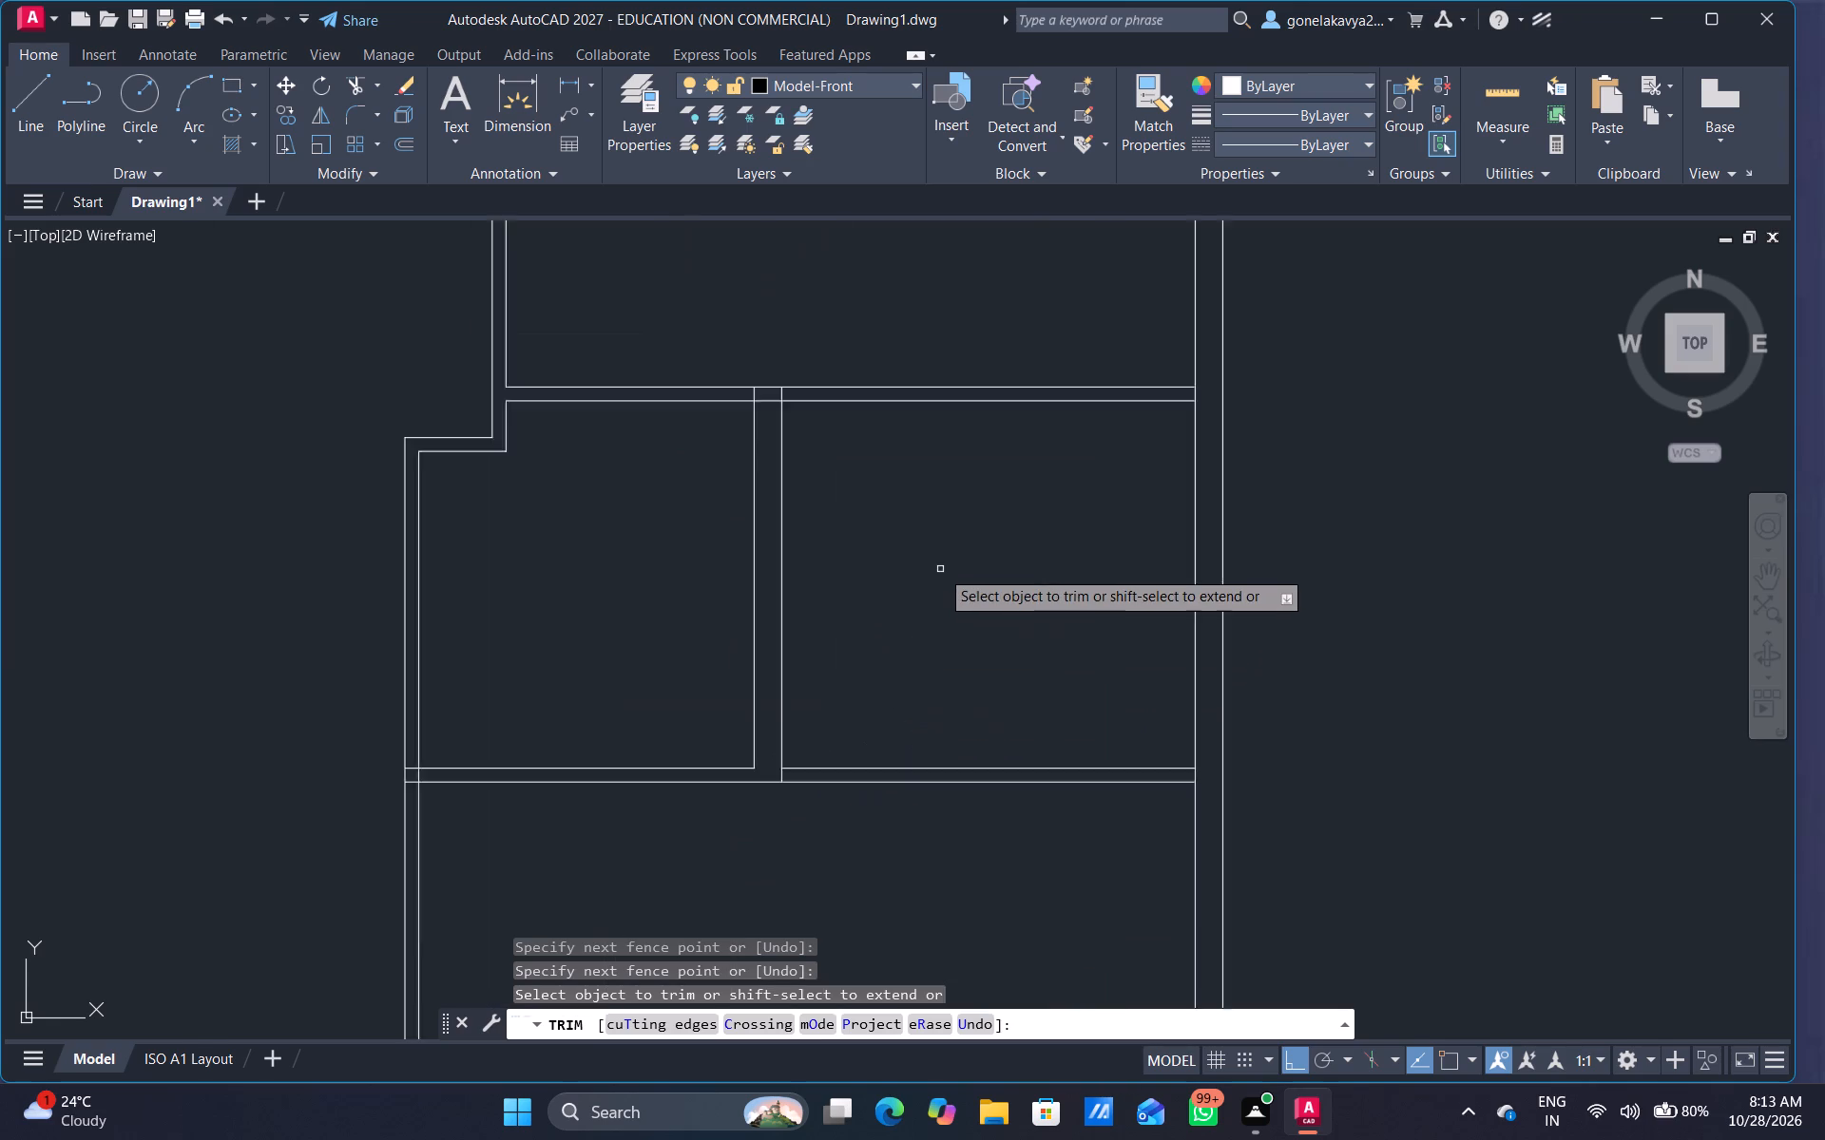
scroll(940, 569, "up", 2)
middle_click_drag(956, 578, 1190, 1116)
scroll(970, 623, "down", 1)
scroll(1185, 1107, "down", 1)
scroll(889, 823, "up", 4)
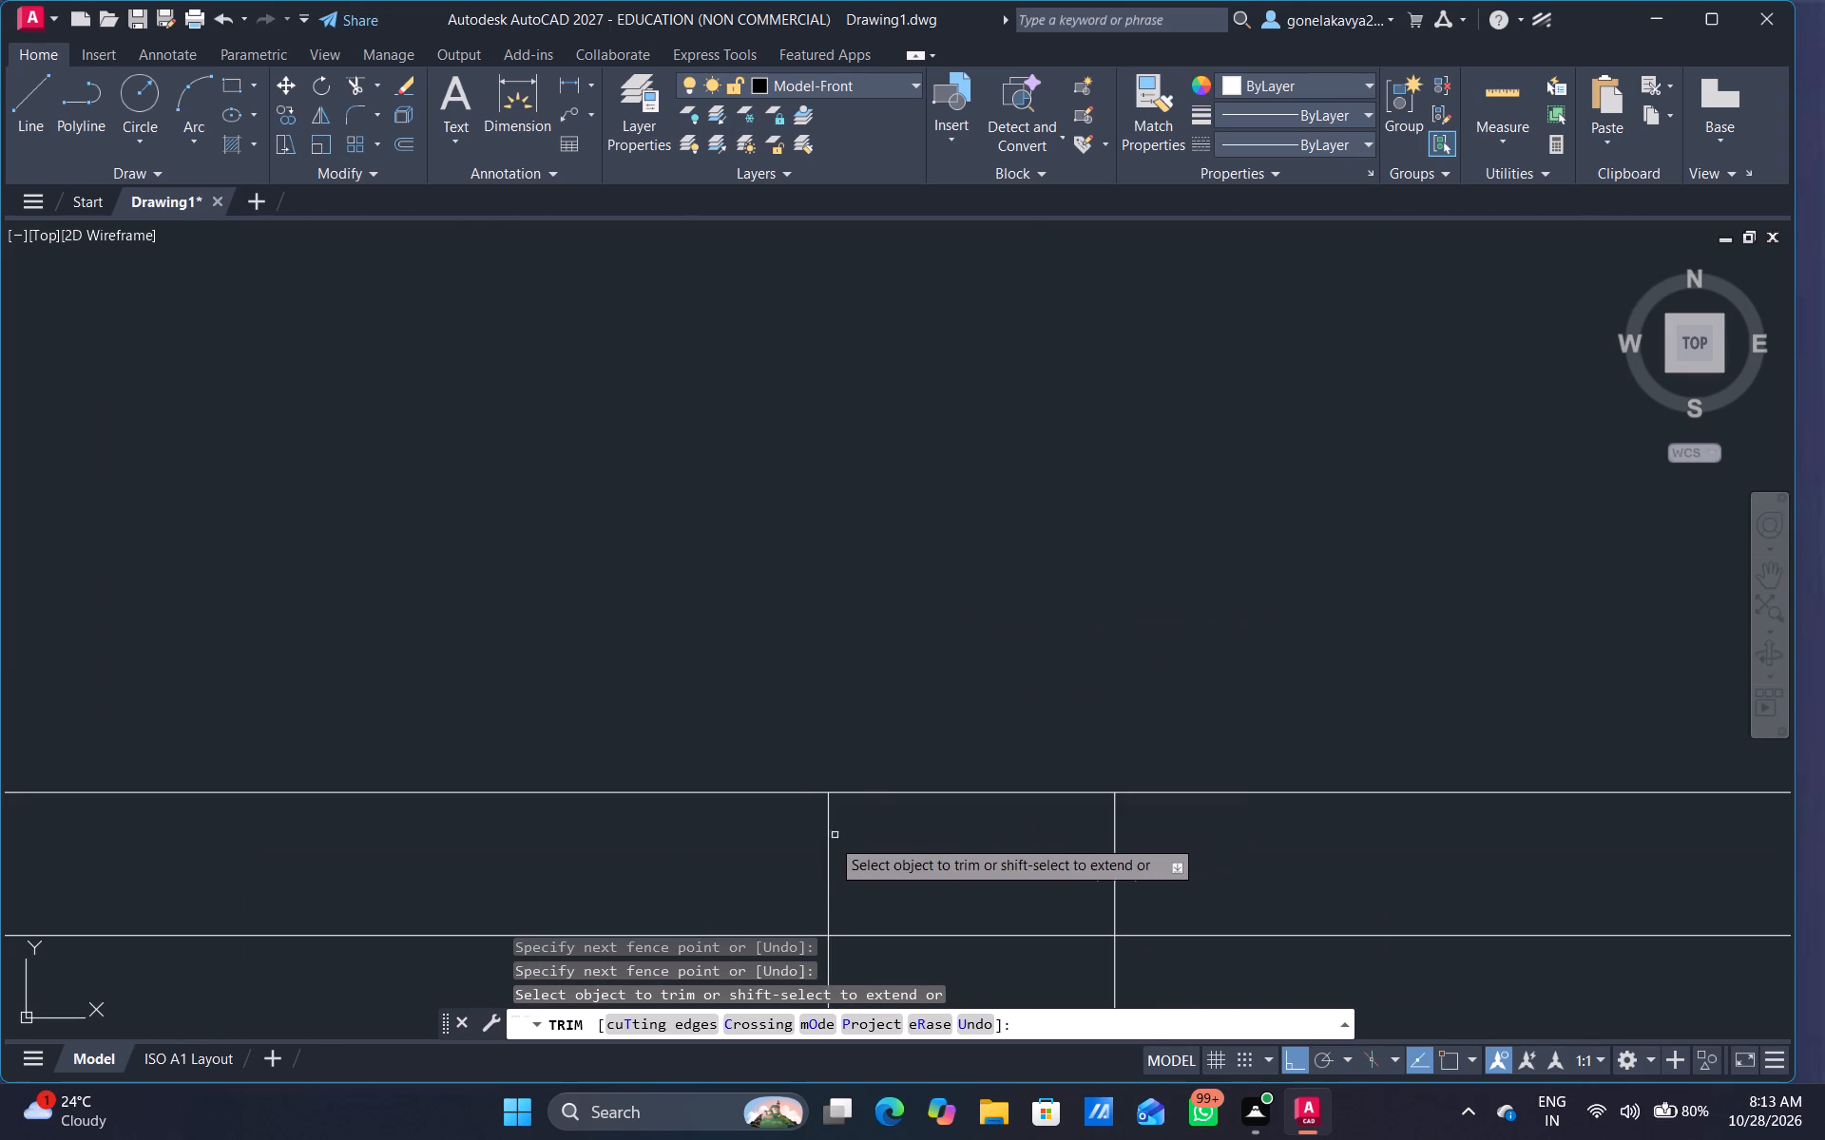
left_click_drag(750, 870, 1134, 881)
left_click_drag(978, 909, 983, 985)
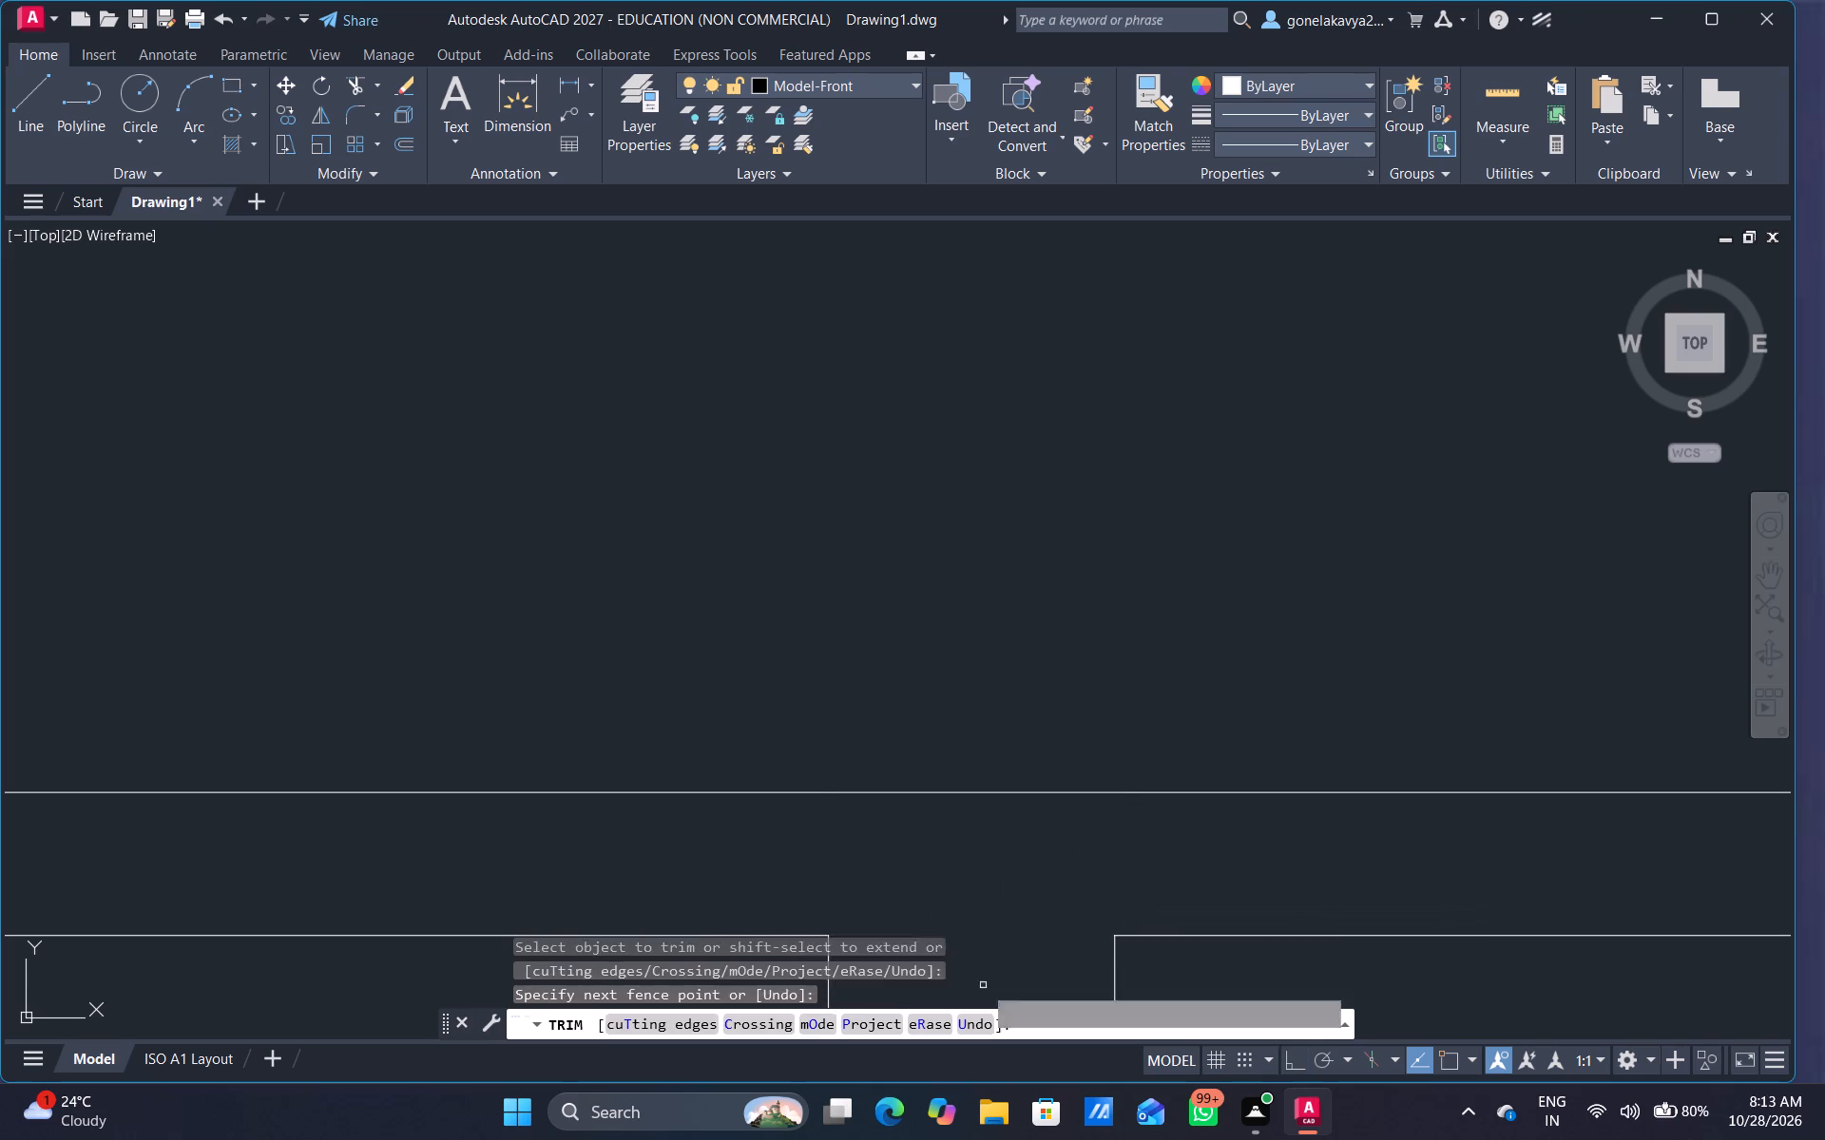
scroll(1141, 917, "down", 4)
middle_click_drag(1219, 965, 1150, 798)
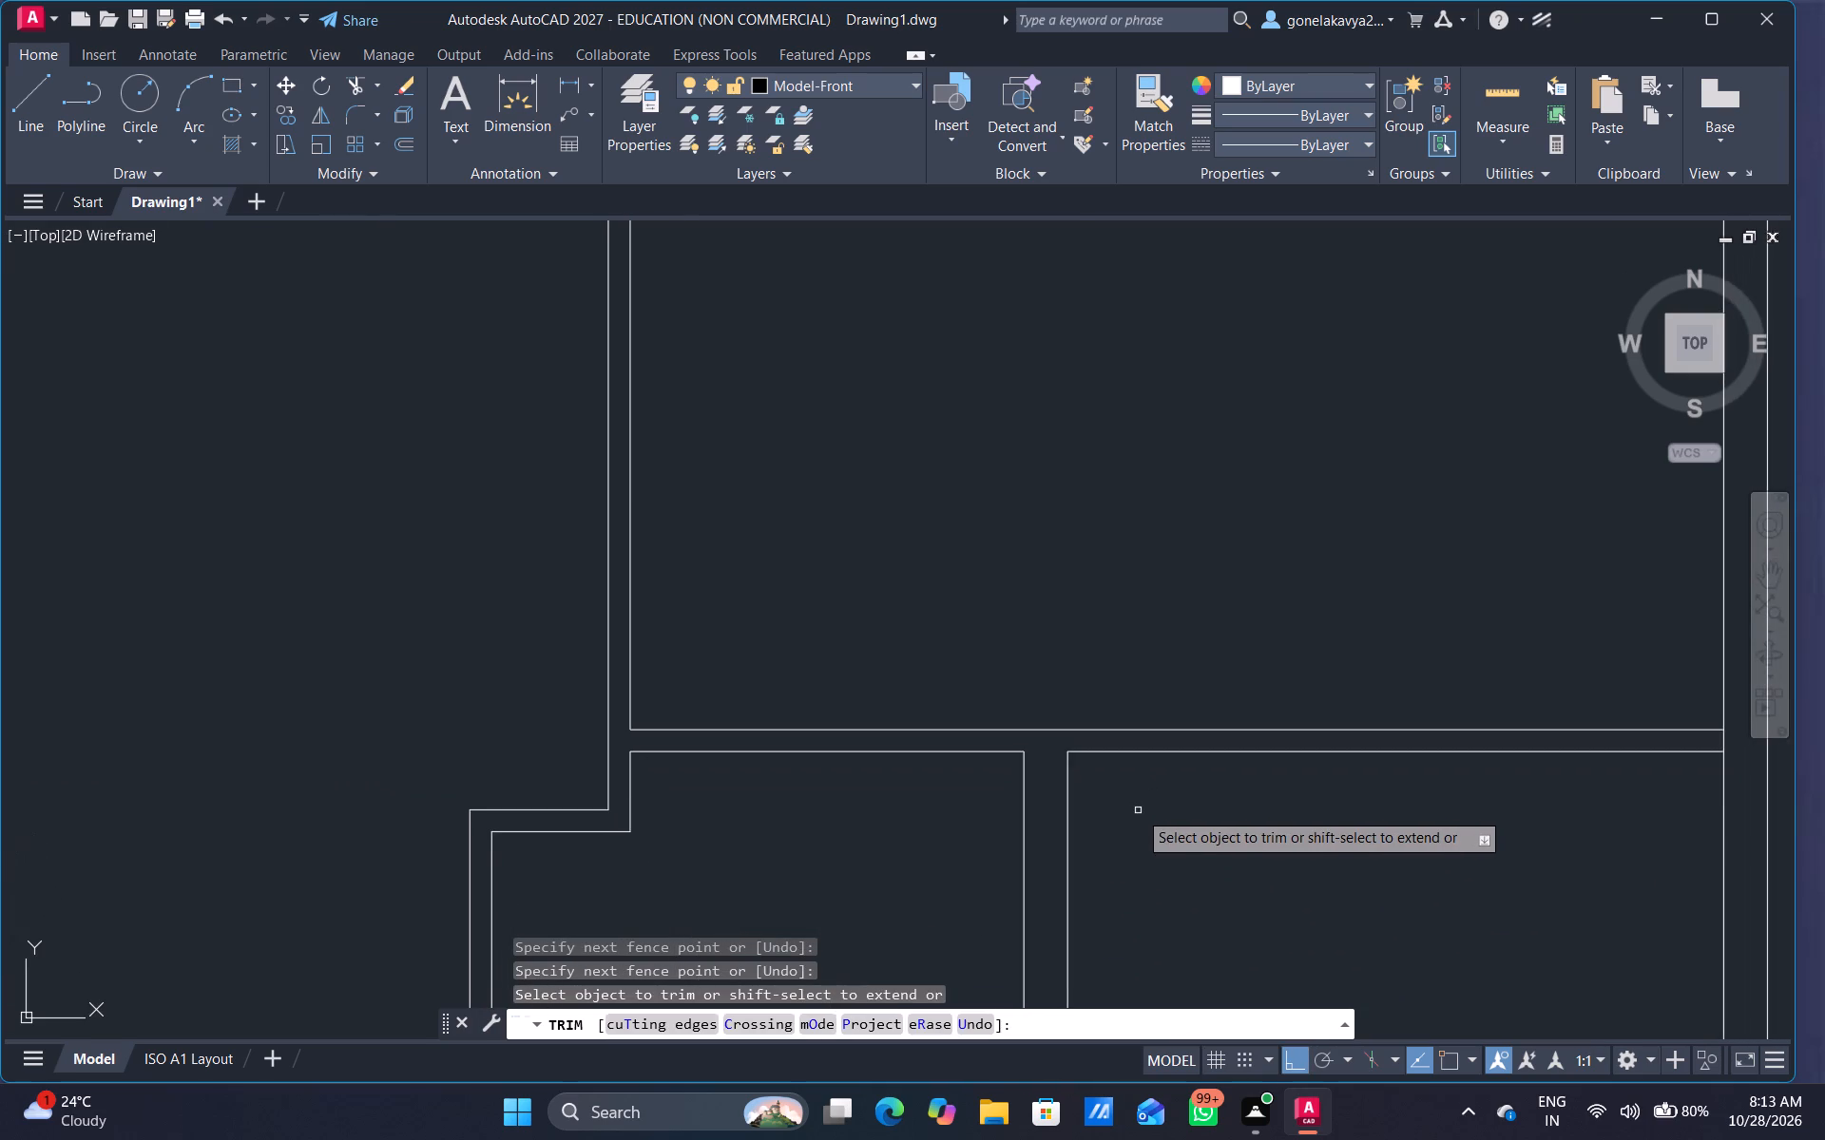
Extend the jog's lower horizontal line west to the outer line of the vertical wall.
scroll(1168, 908, "down", 2)
middle_click_drag(1193, 921, 1028, 579)
scroll(701, 765, "up", 4)
scroll(847, 678, "down", 2)
scroll(910, 760, "down", 1)
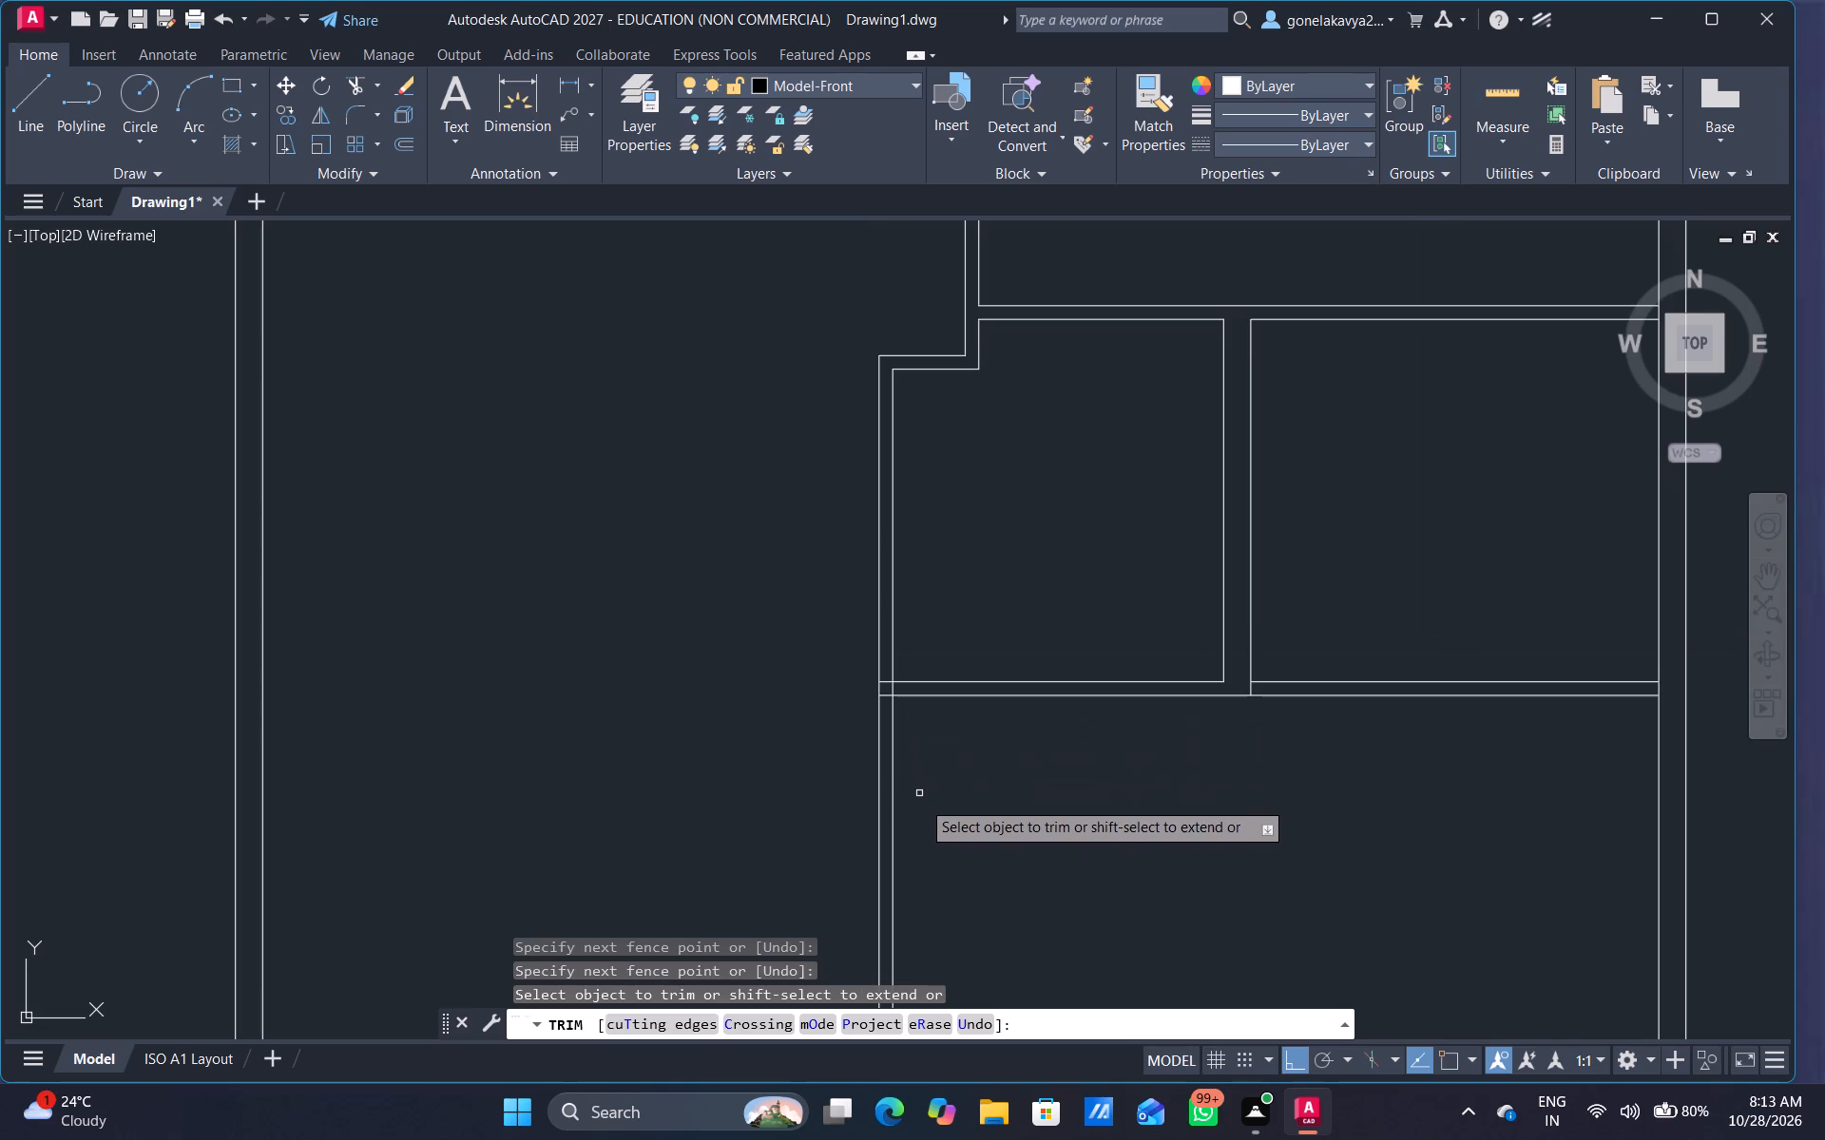
key("Escape")
type("ex")
key("space")
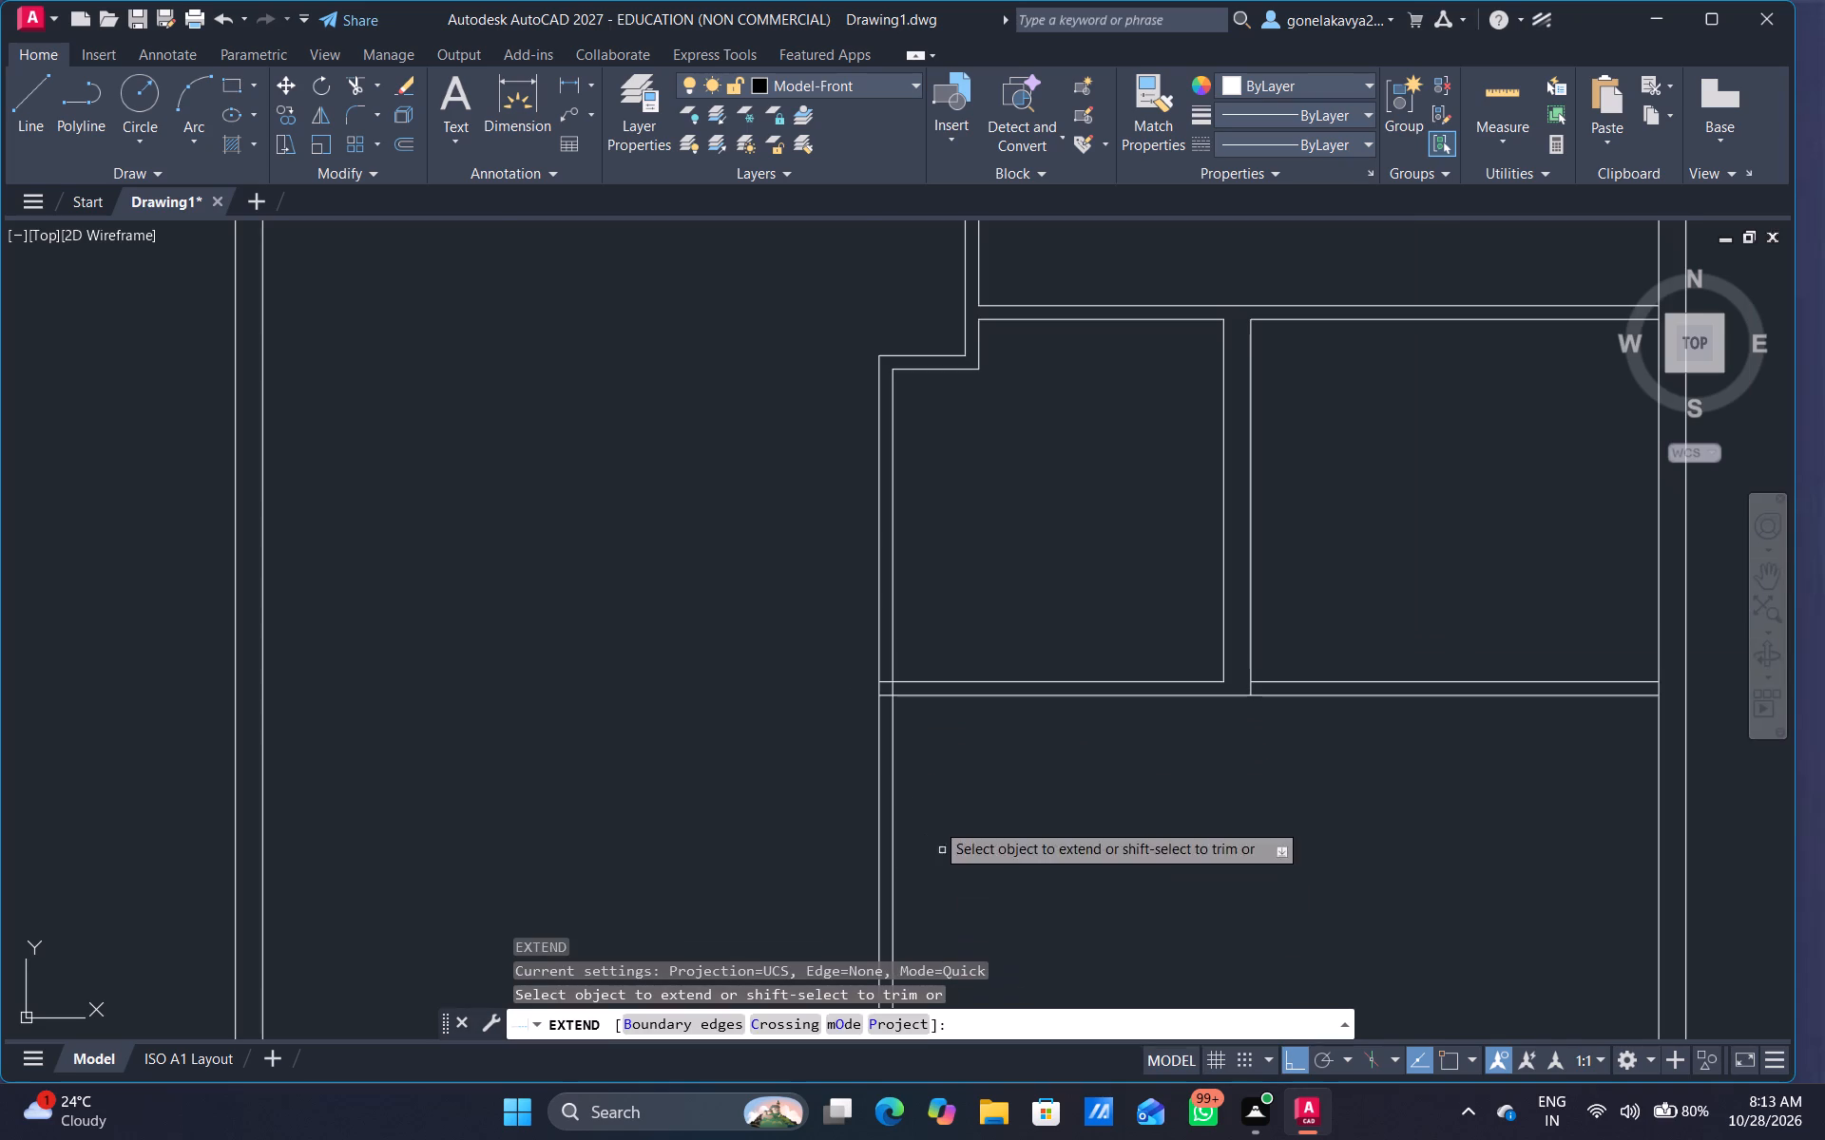
left_click(908, 370)
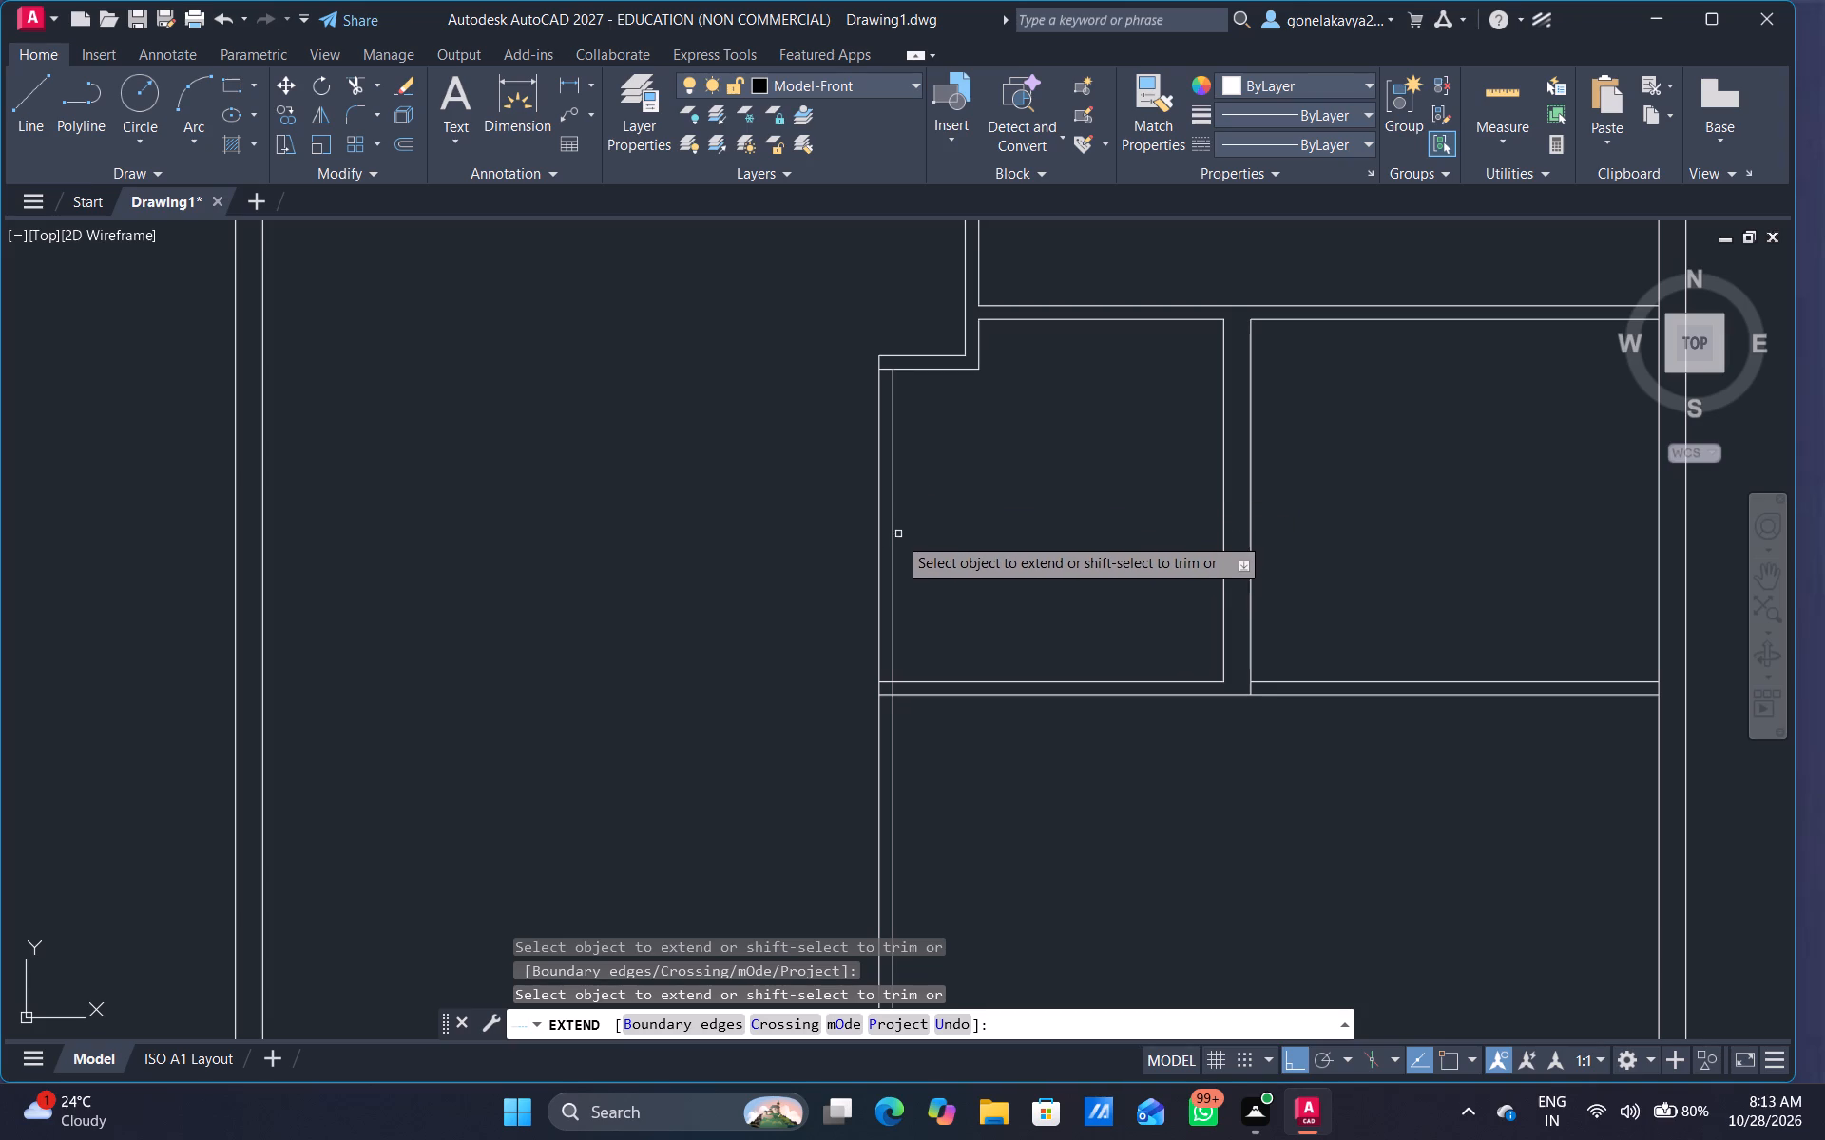
key("Escape")
Trim away the vertical wall's western line north and south of the 4.5" horizontal partition.
type("tr")
key("space")
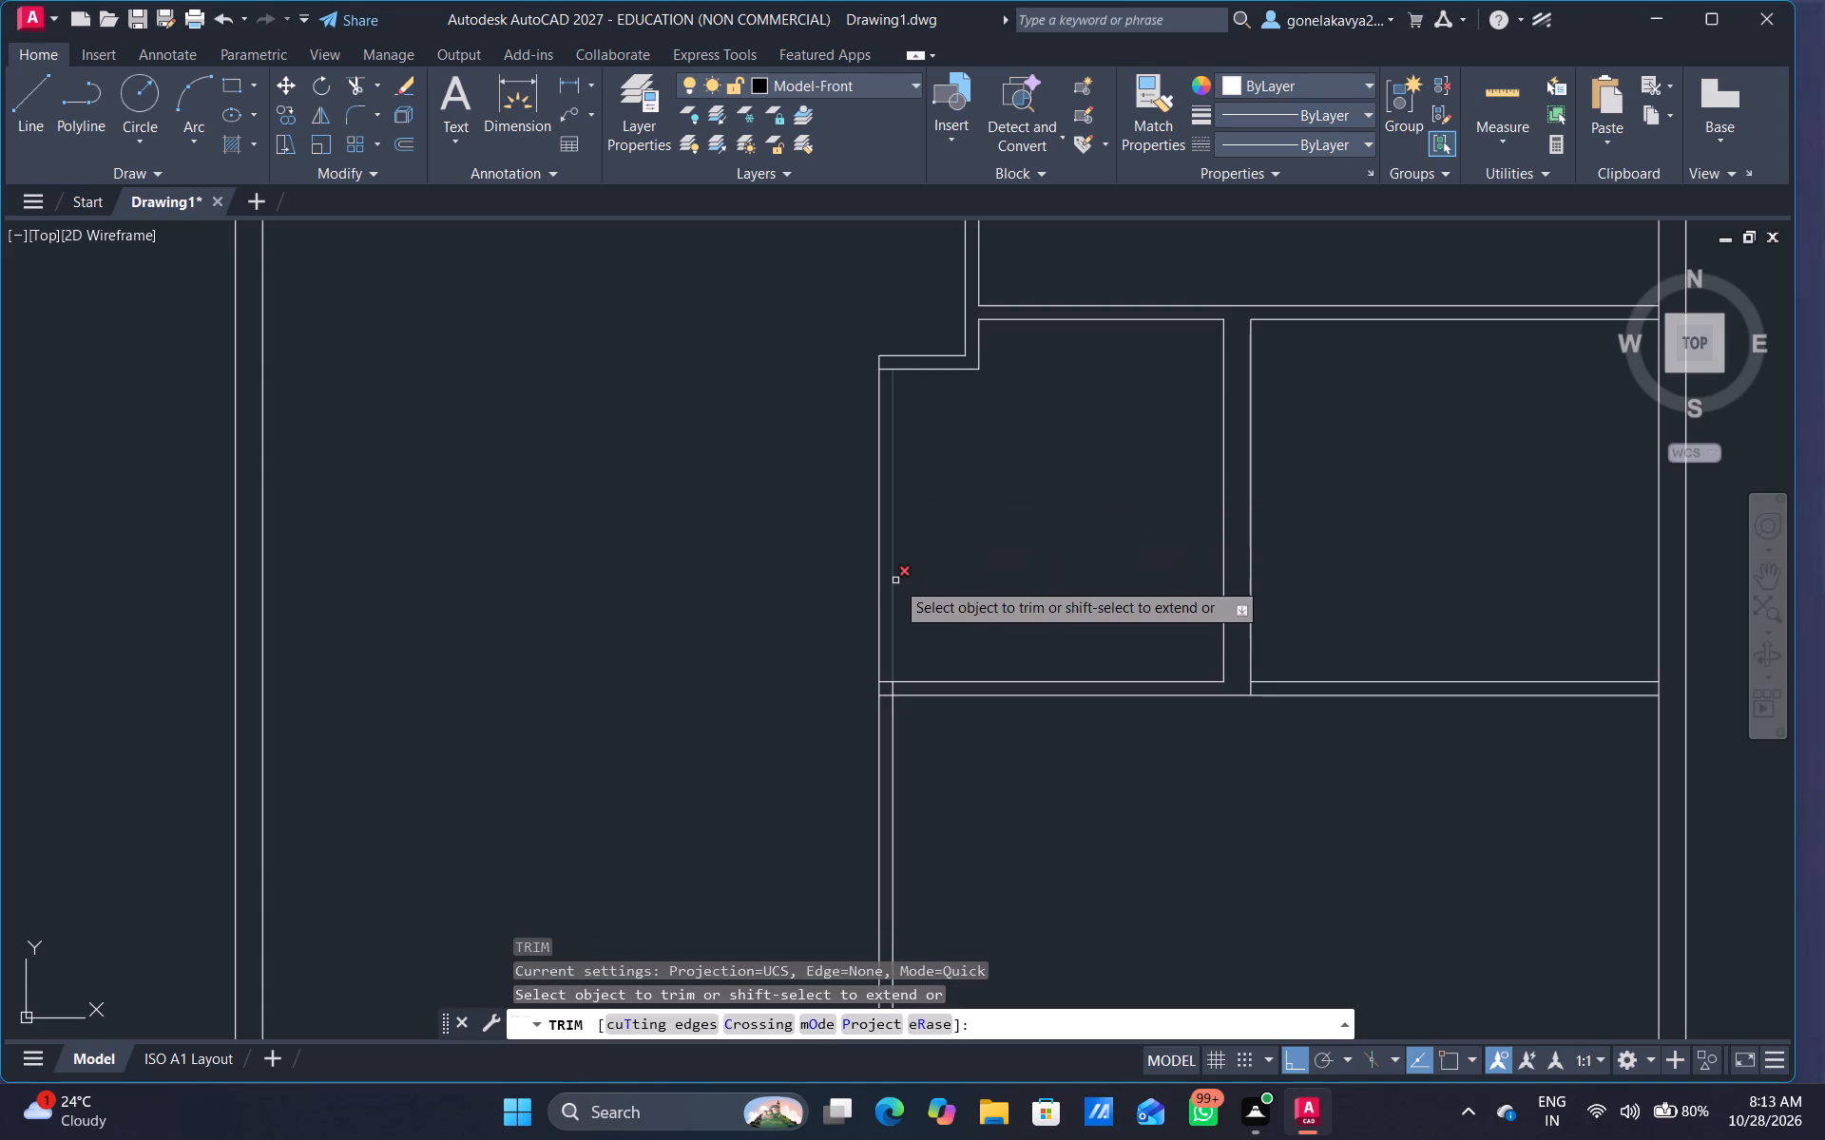
left_click_drag(883, 594, 855, 649)
scroll(915, 631, "down", 1)
middle_click_drag(915, 642, 910, 583)
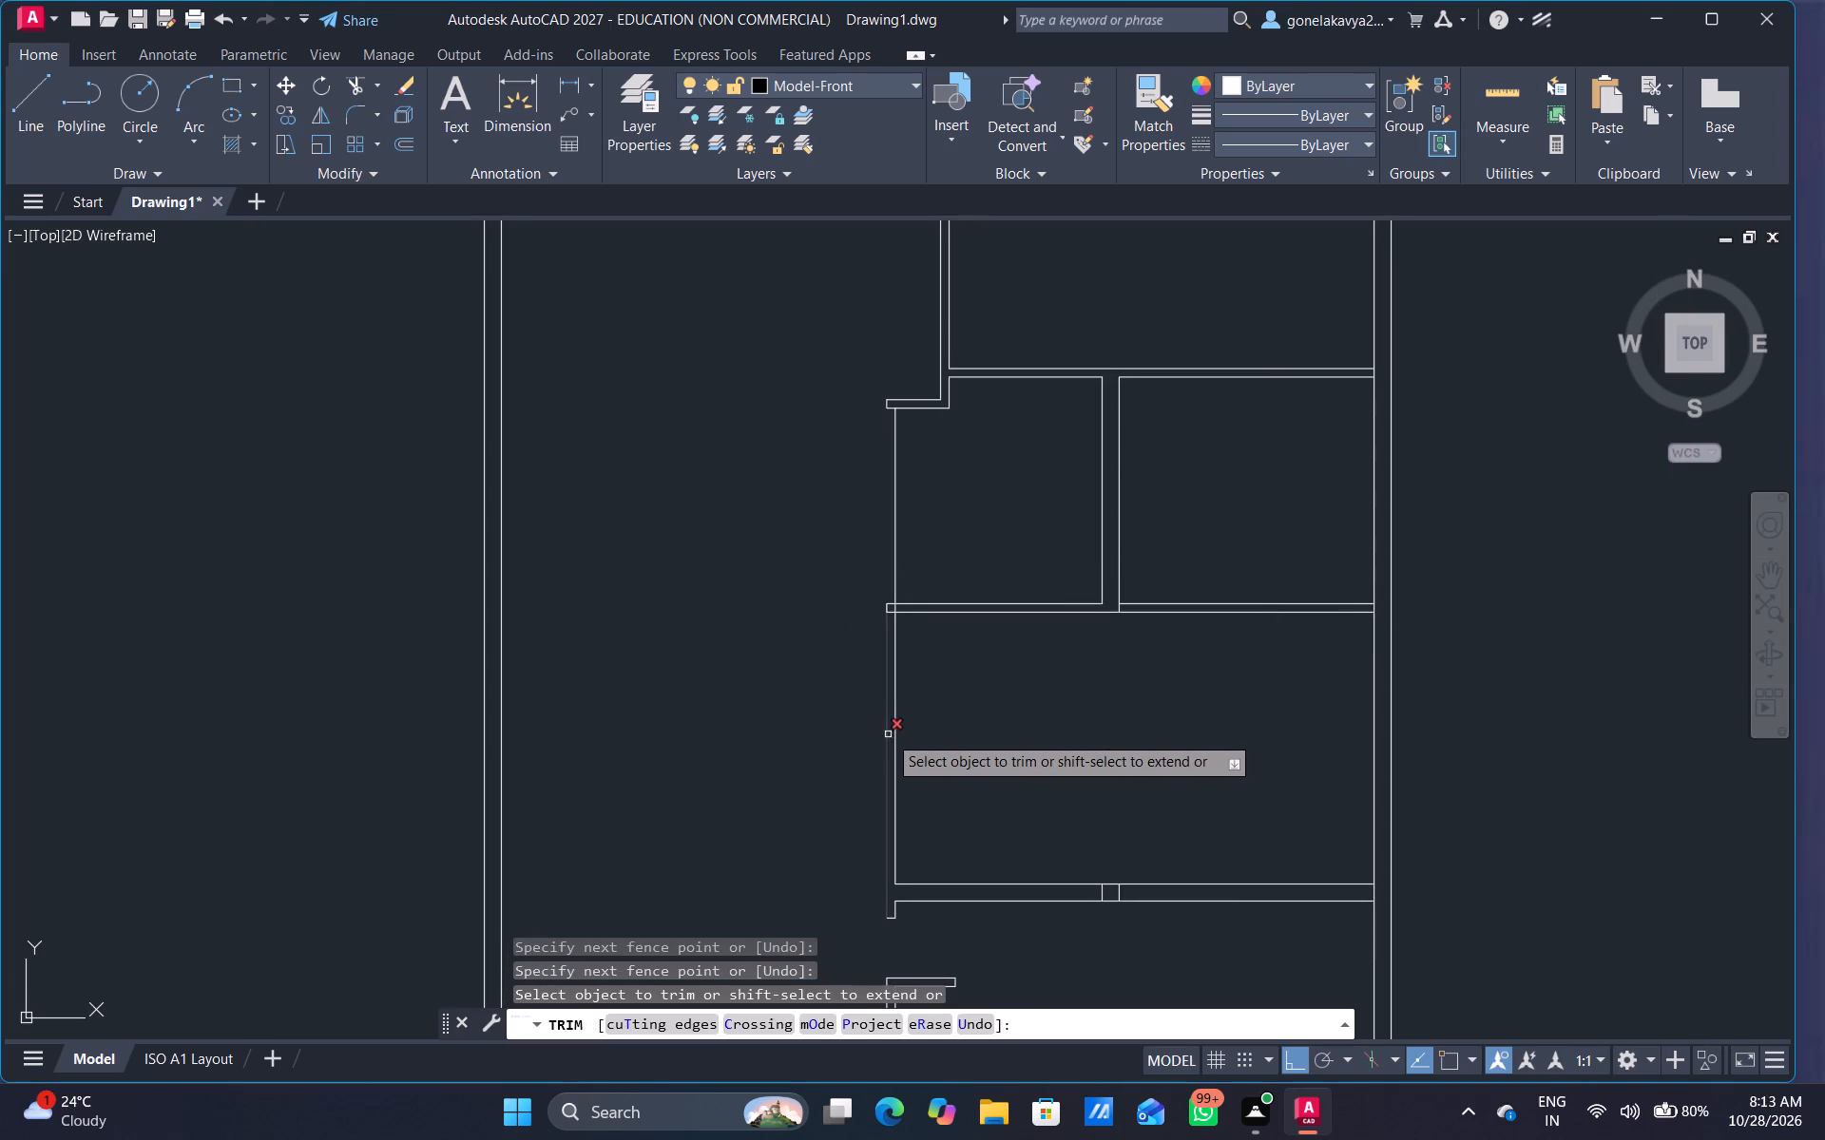
left_click_drag(888, 734, 861, 769)
key("Escape")
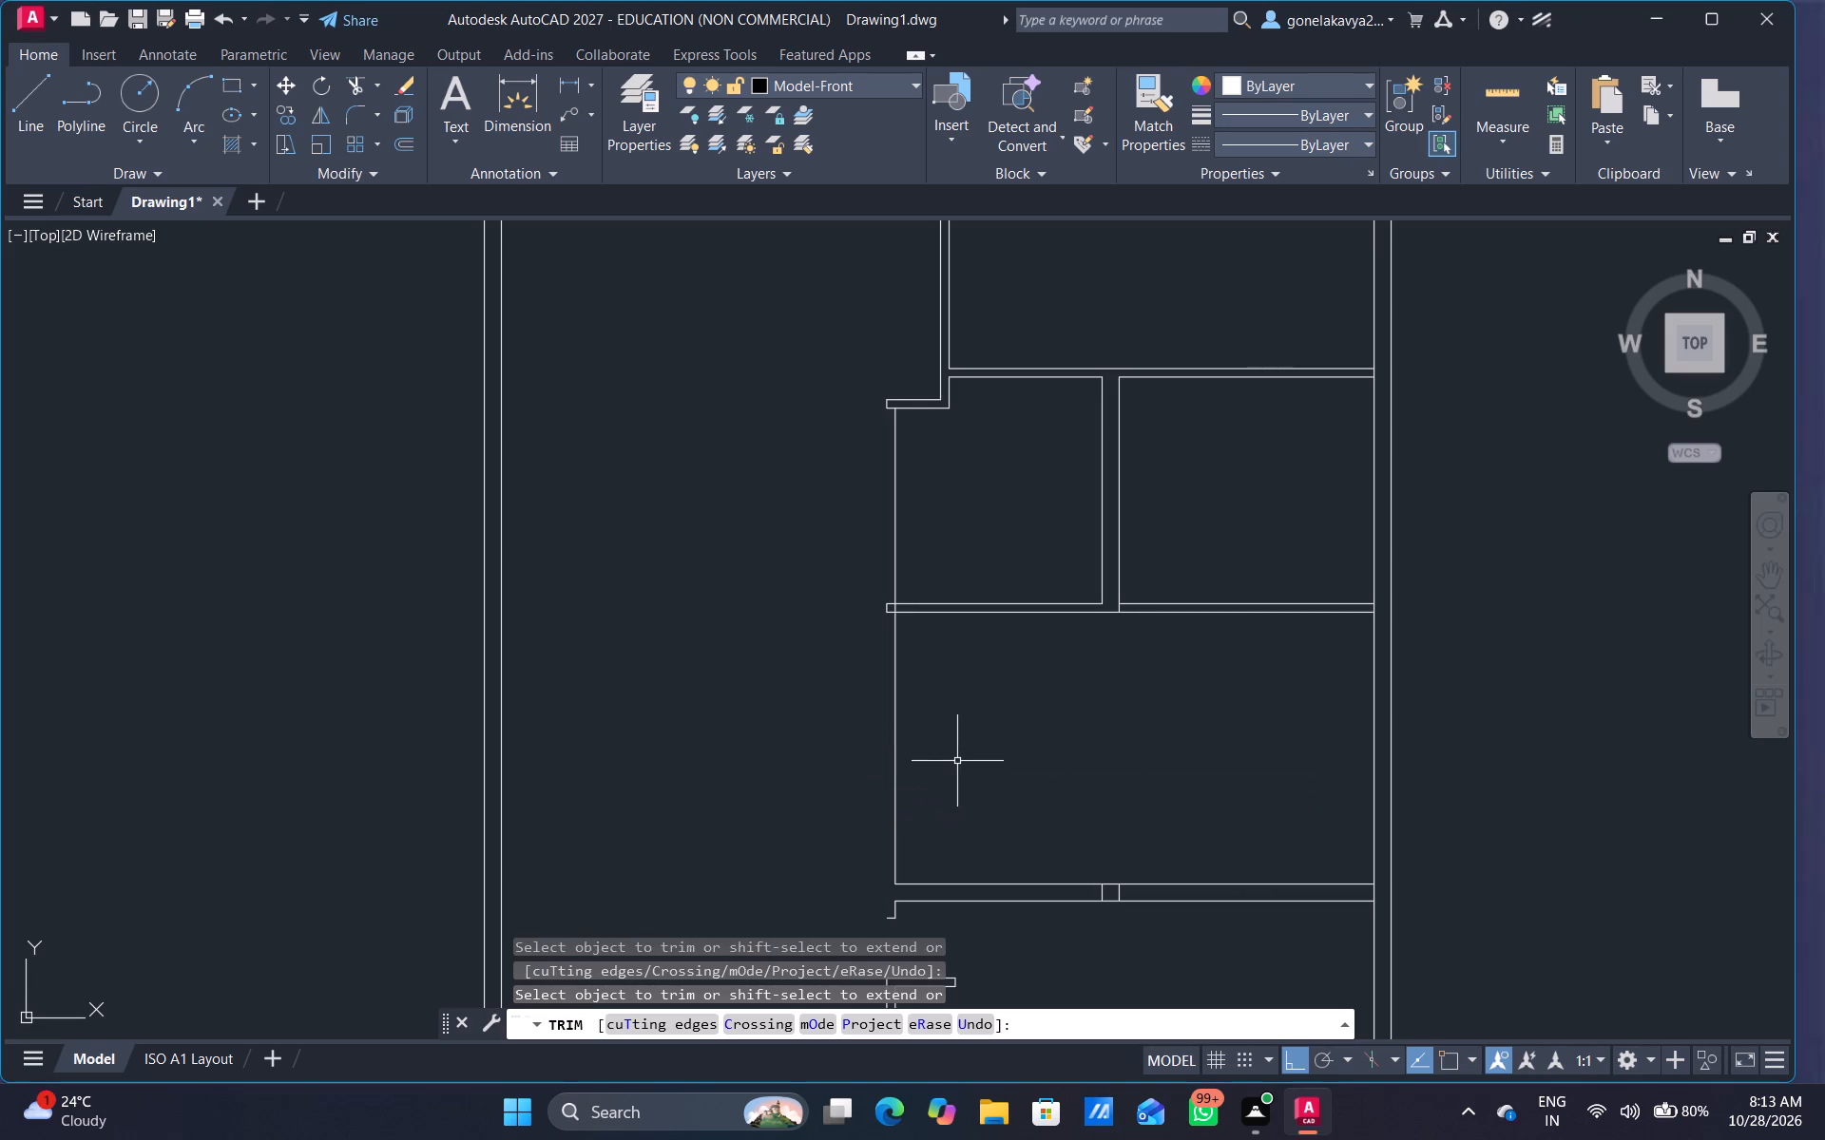
Offset the vertical wall's remaining line 9" to the west, including its short segment just south of the horizontal 9" wall.
key("o")
key("Return")
key("9")
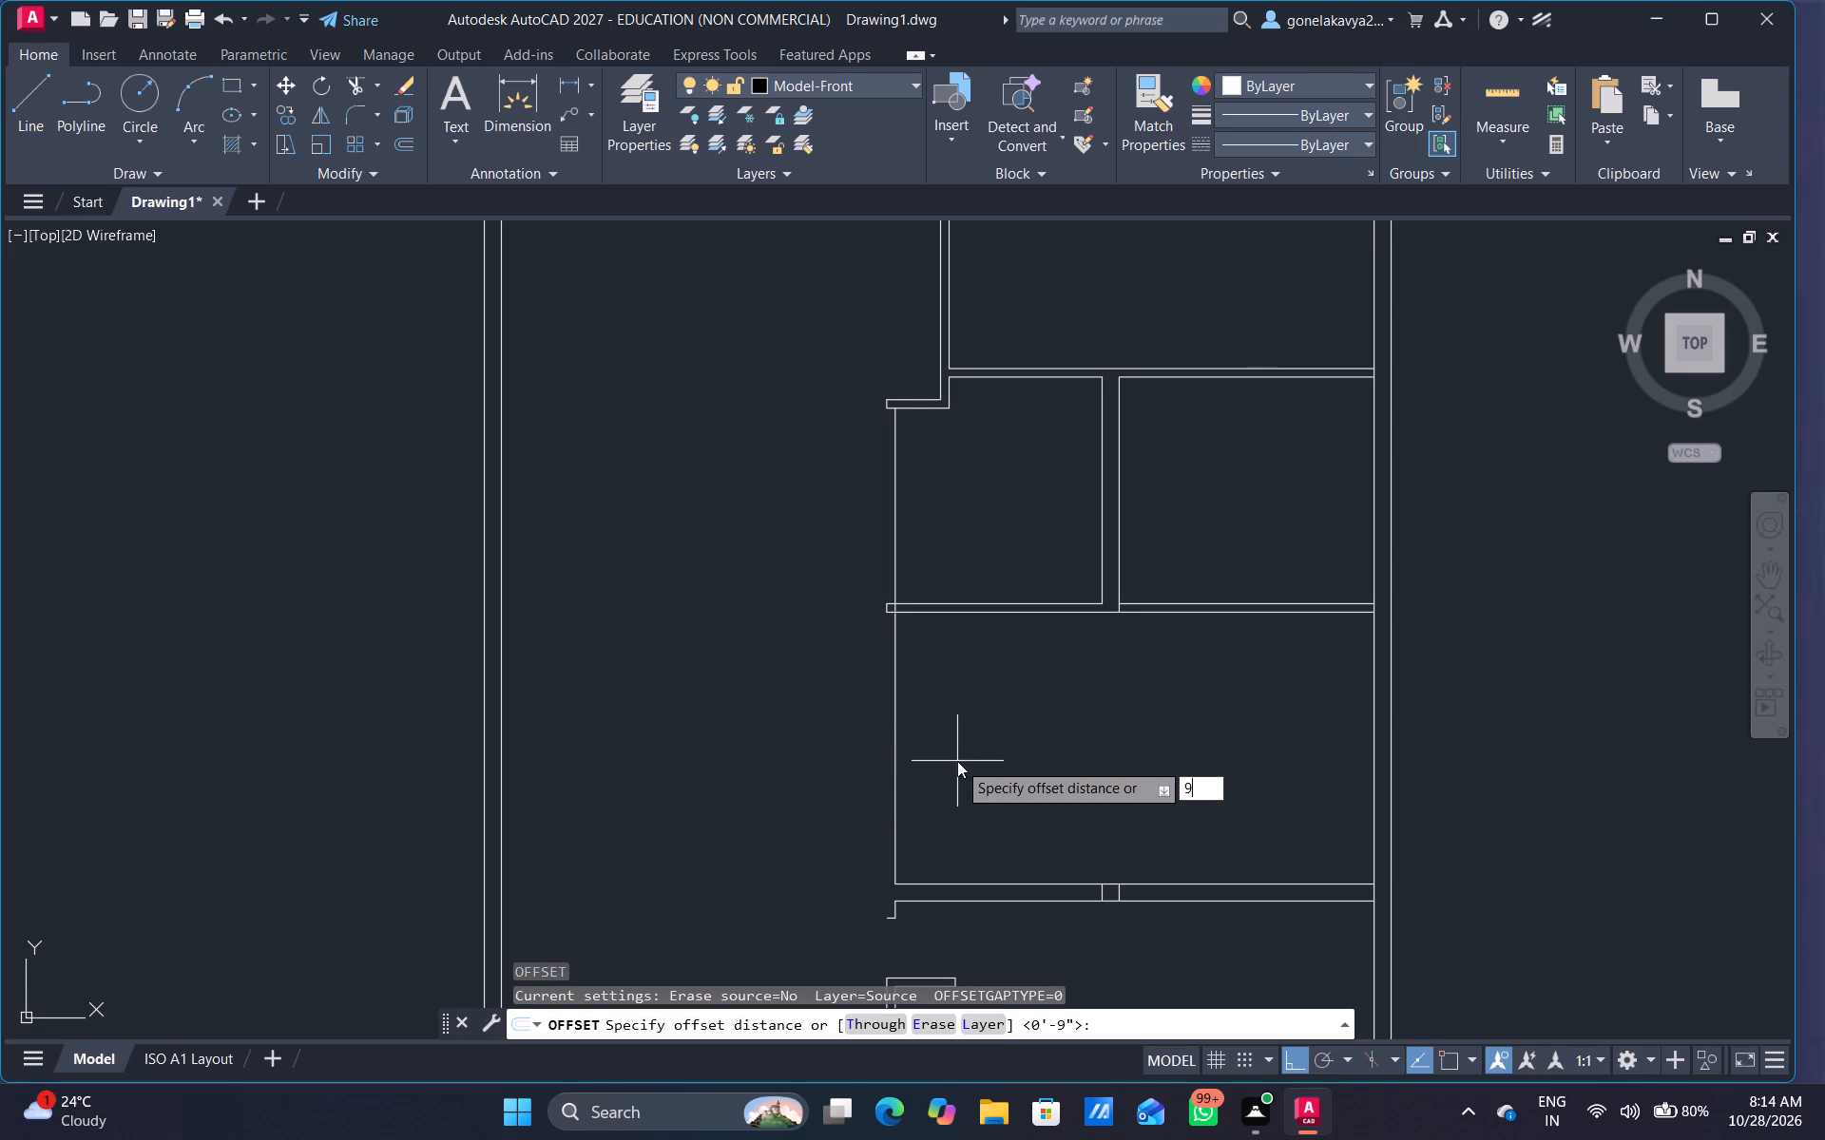
key("shift+quotedbl")
key("Return")
left_click(898, 767)
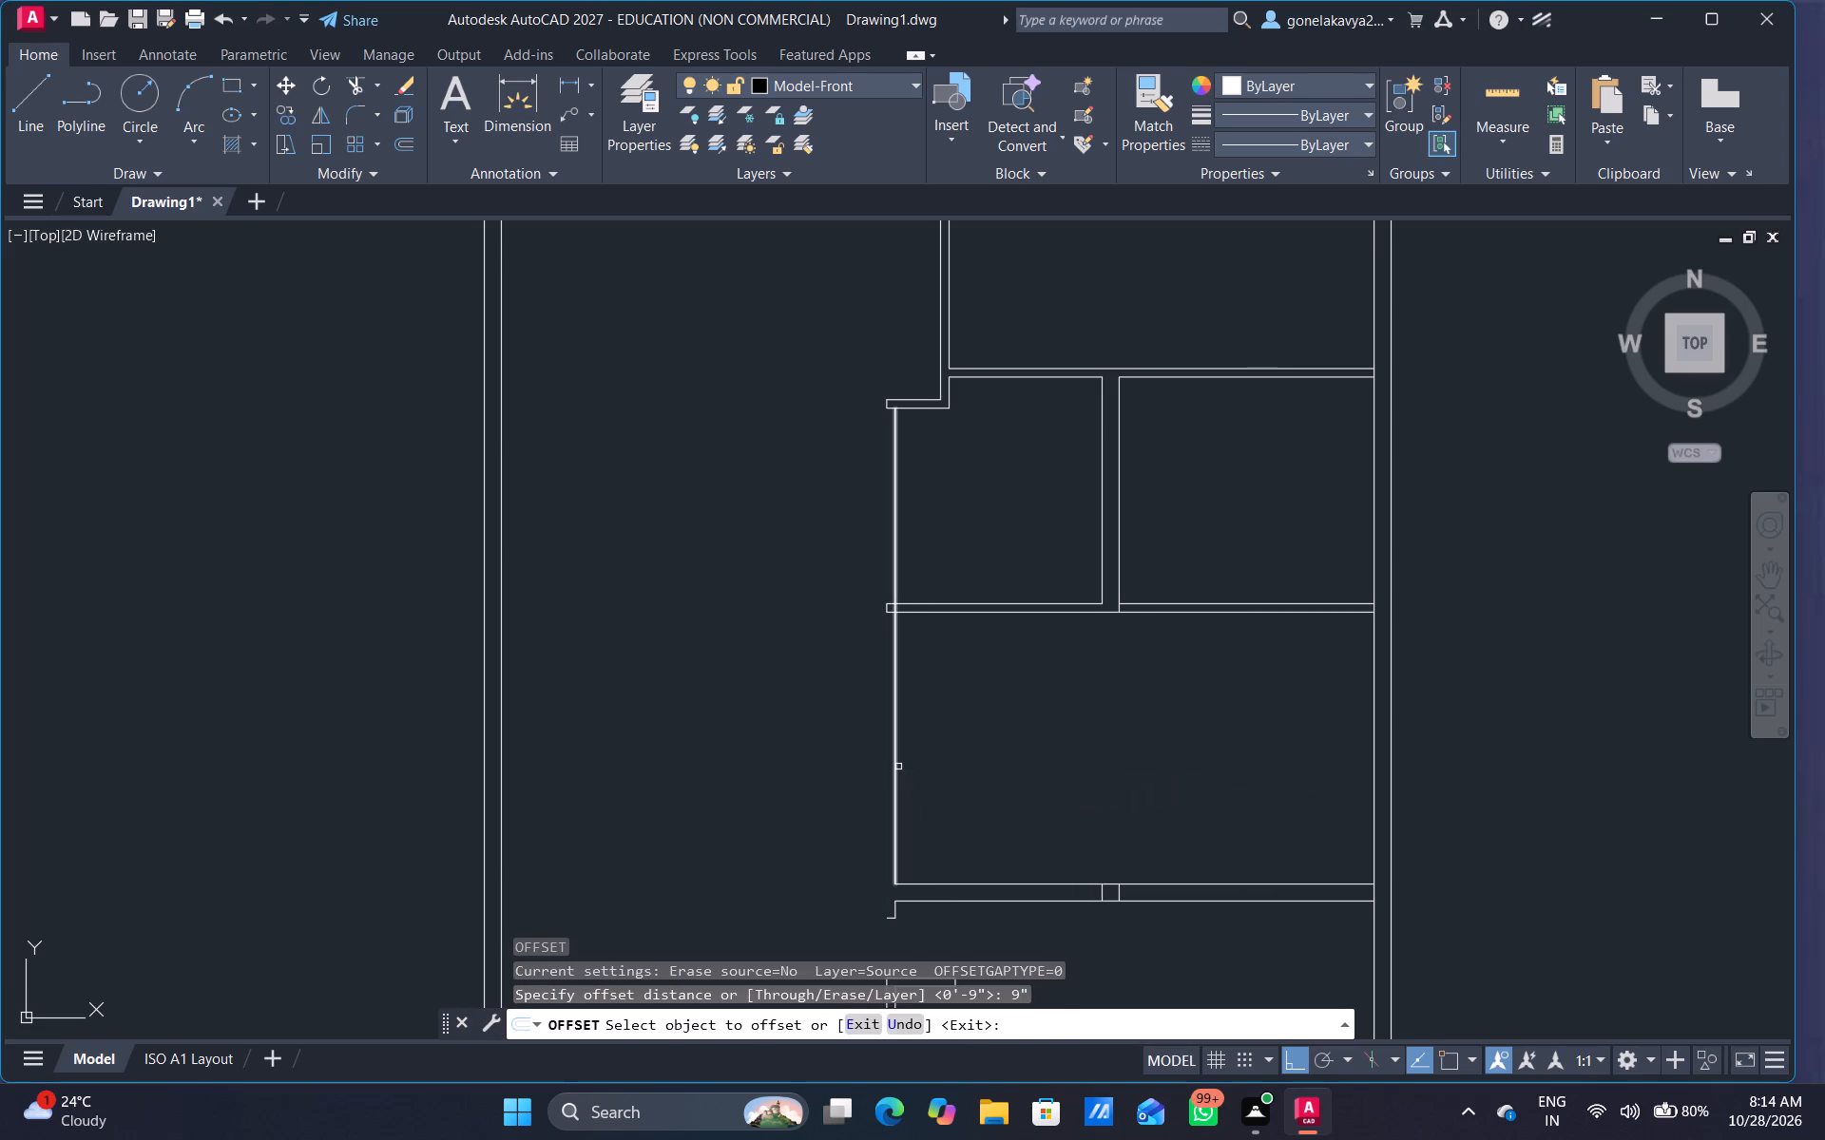
left_click(880, 758)
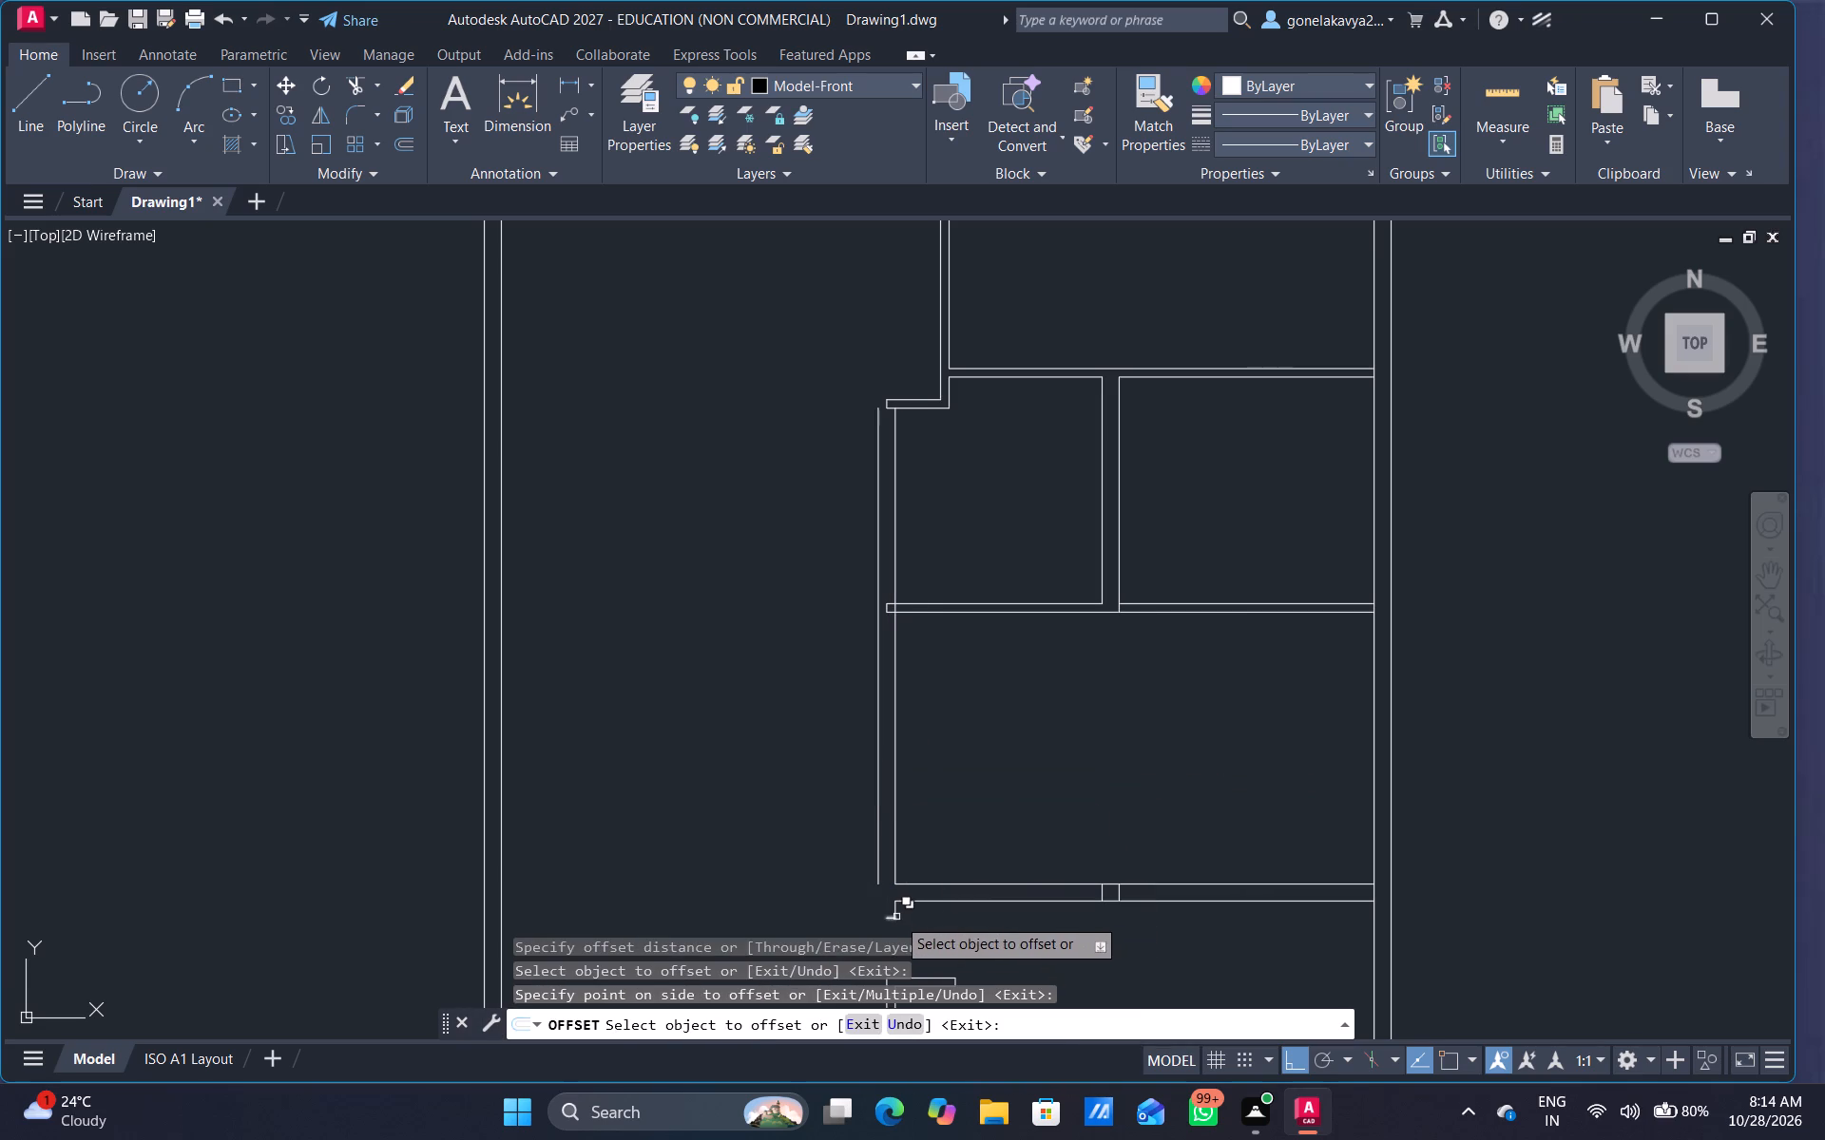
left_click(894, 917)
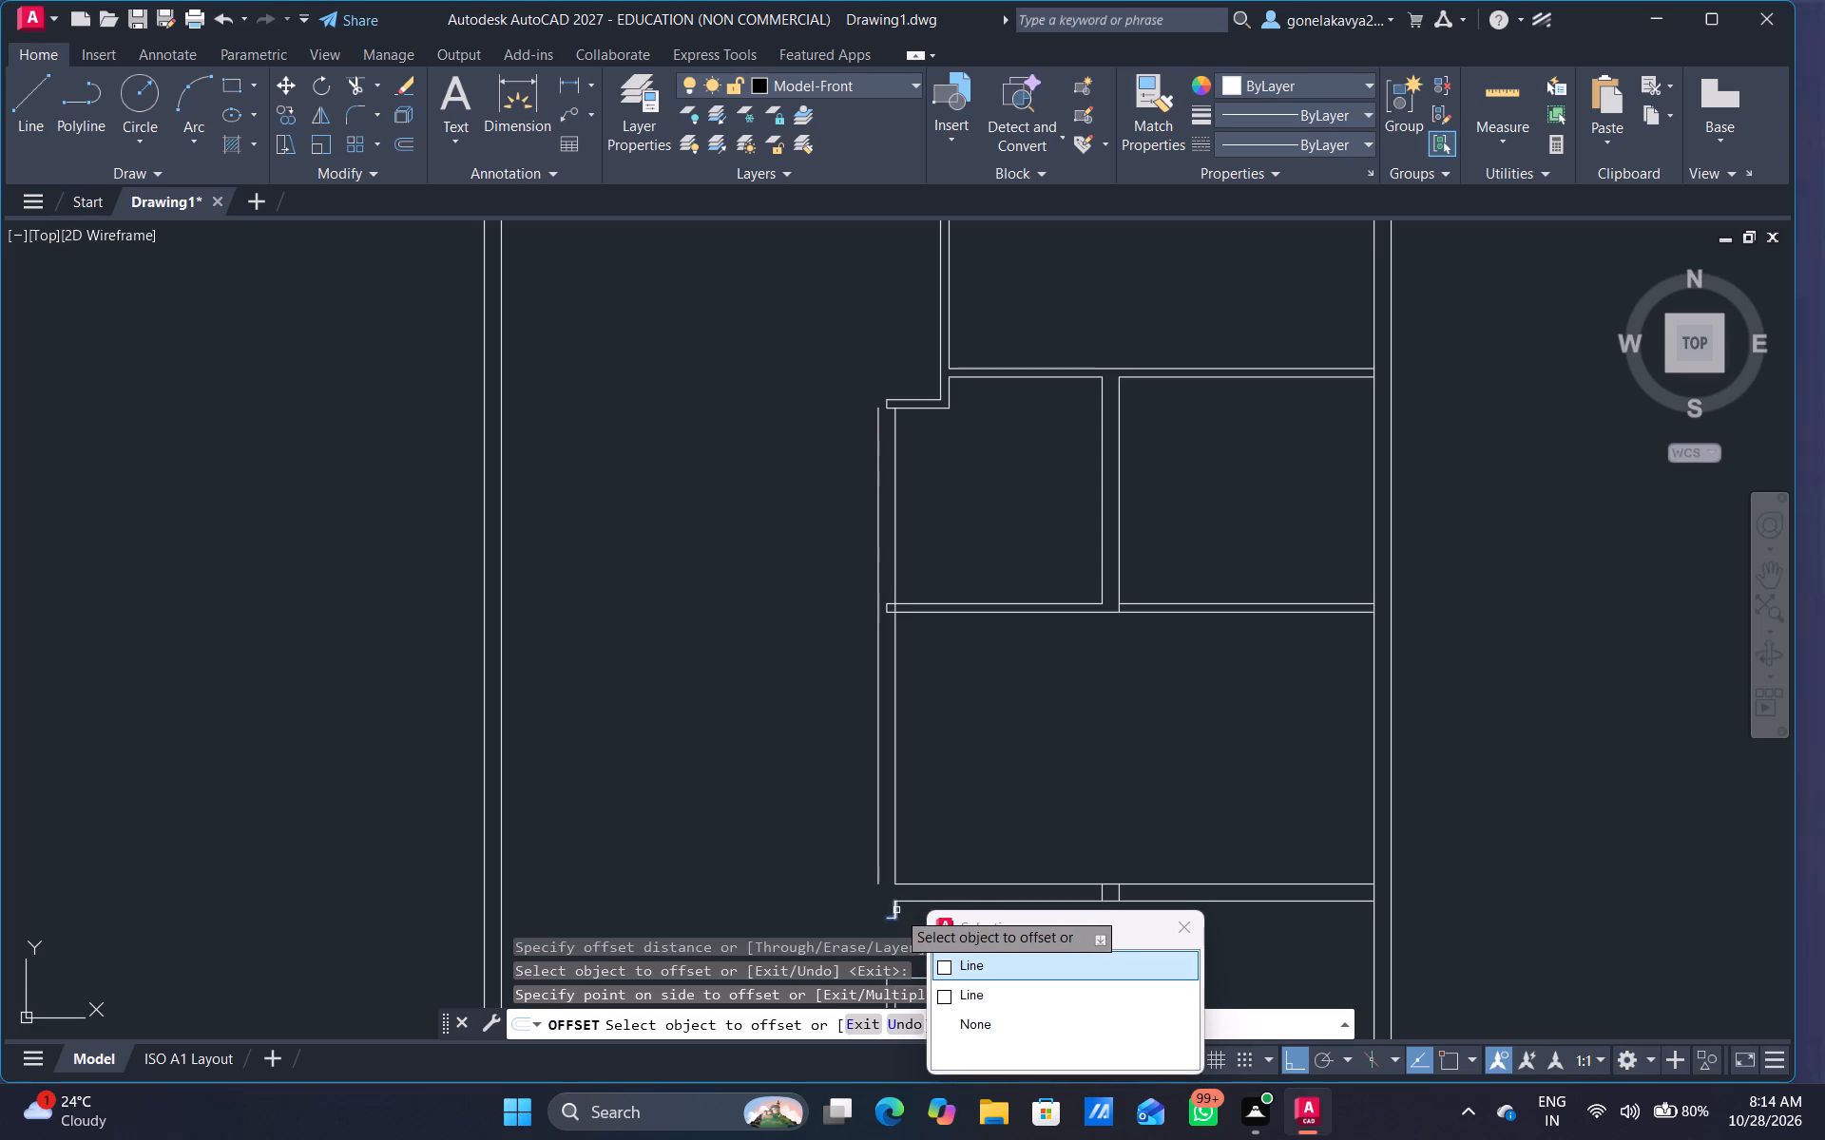
left_click(896, 910)
left_click(871, 909)
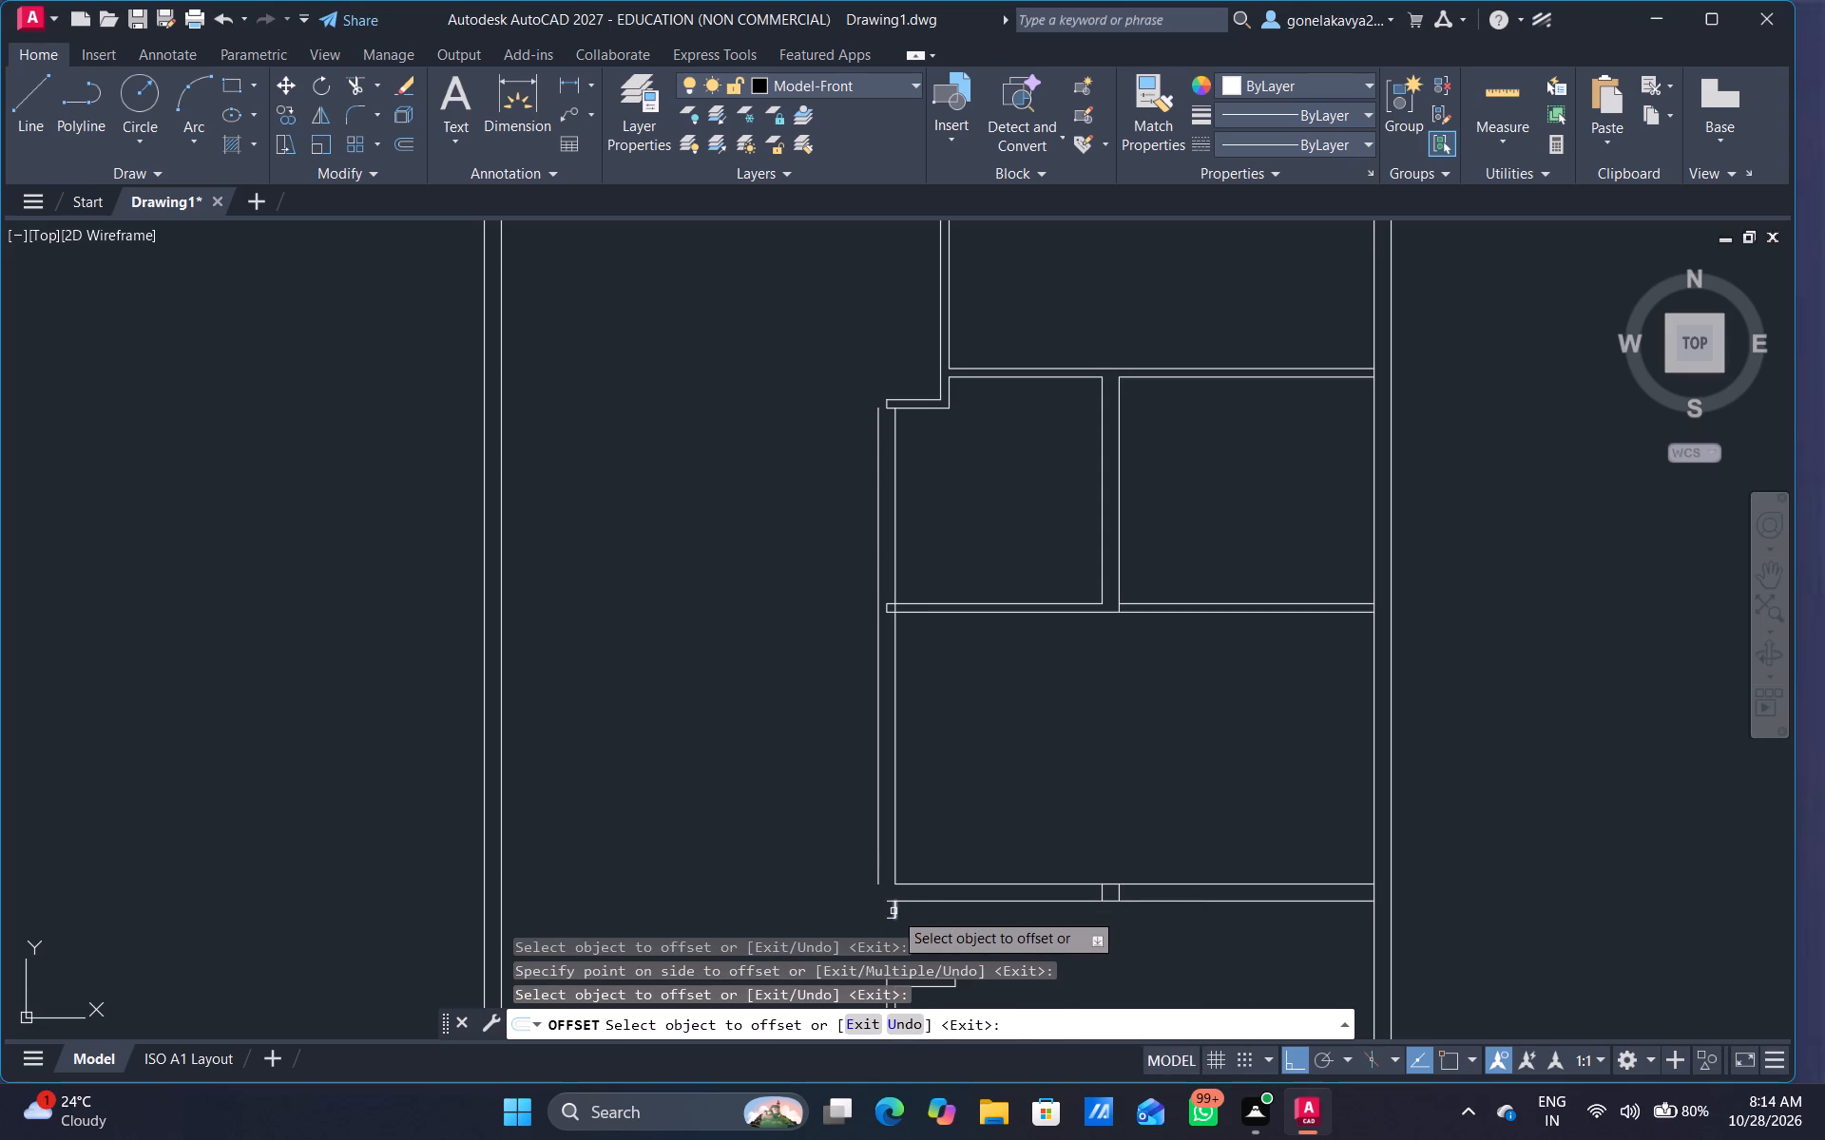
left_click(893, 911)
left_click(888, 908)
middle_click_drag(919, 921, 853, 687)
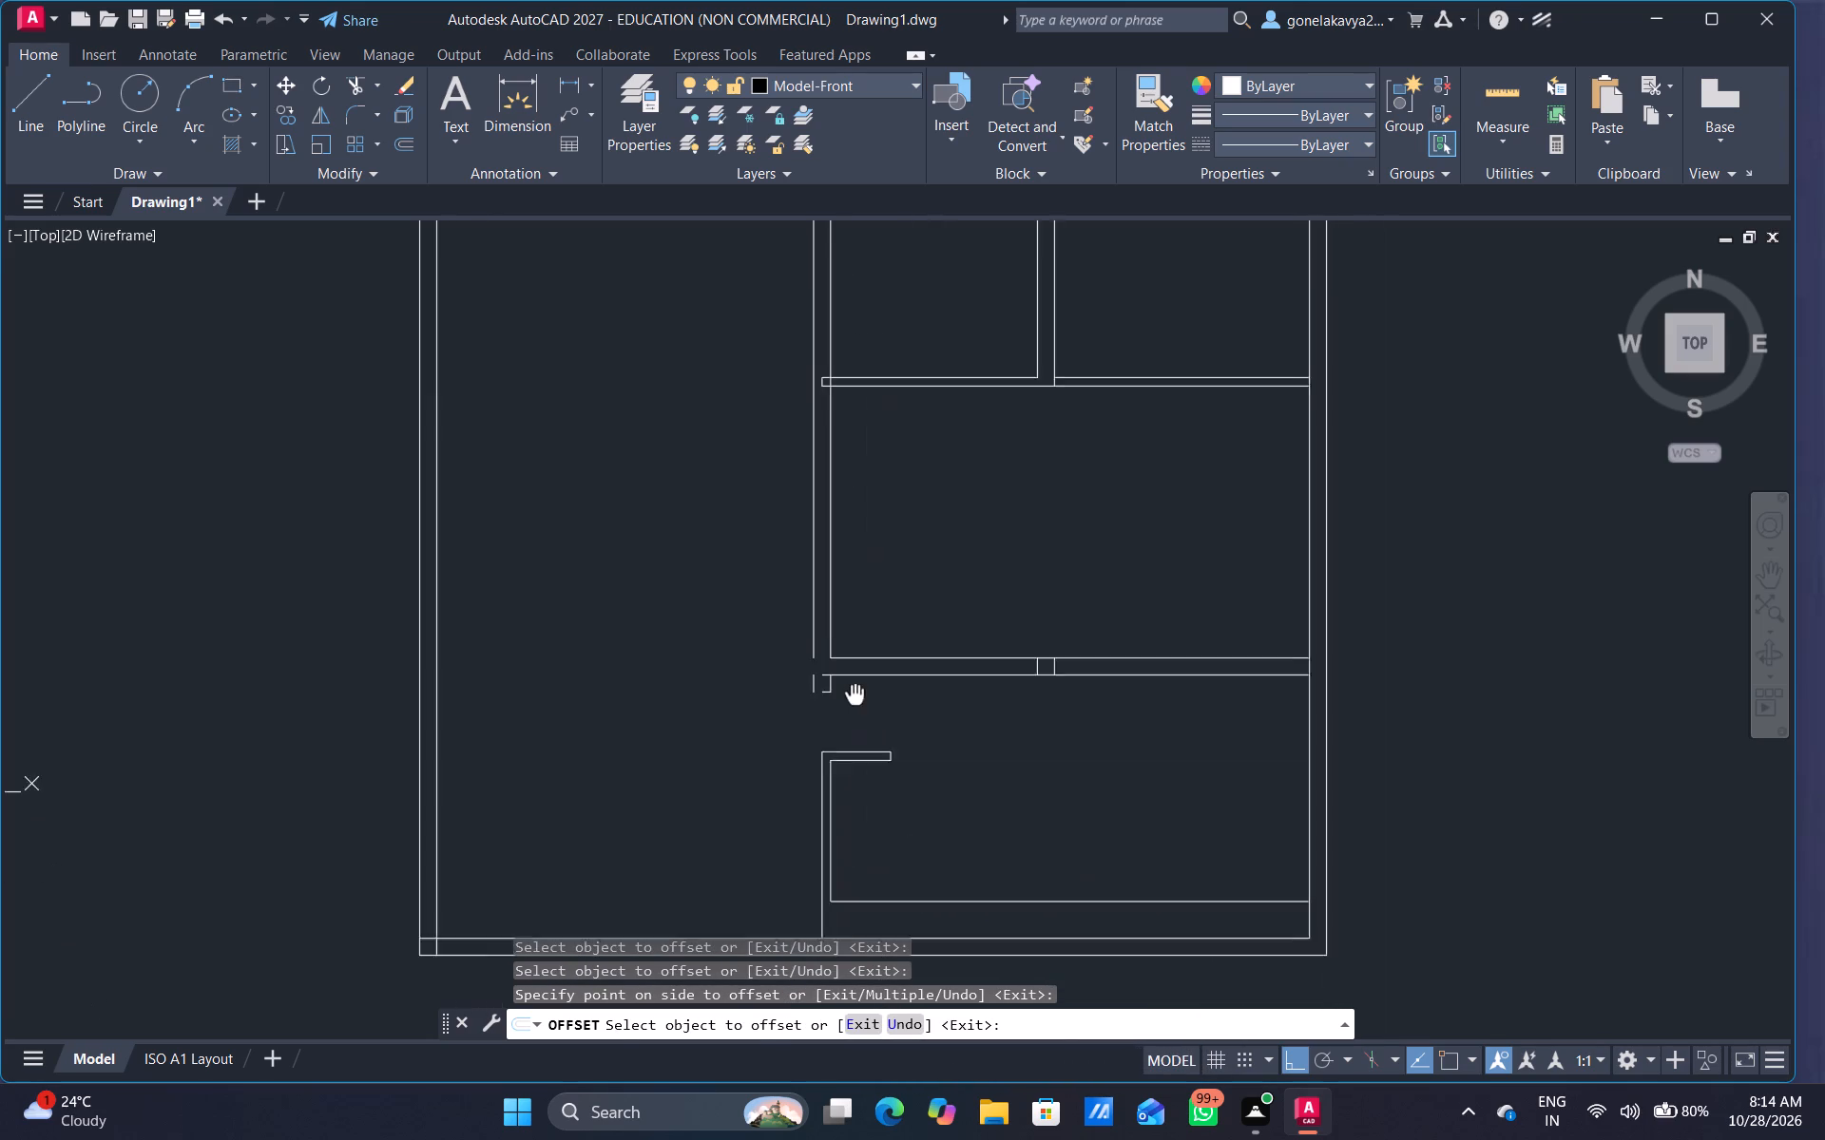
middle_click_drag(853, 687, 859, 701)
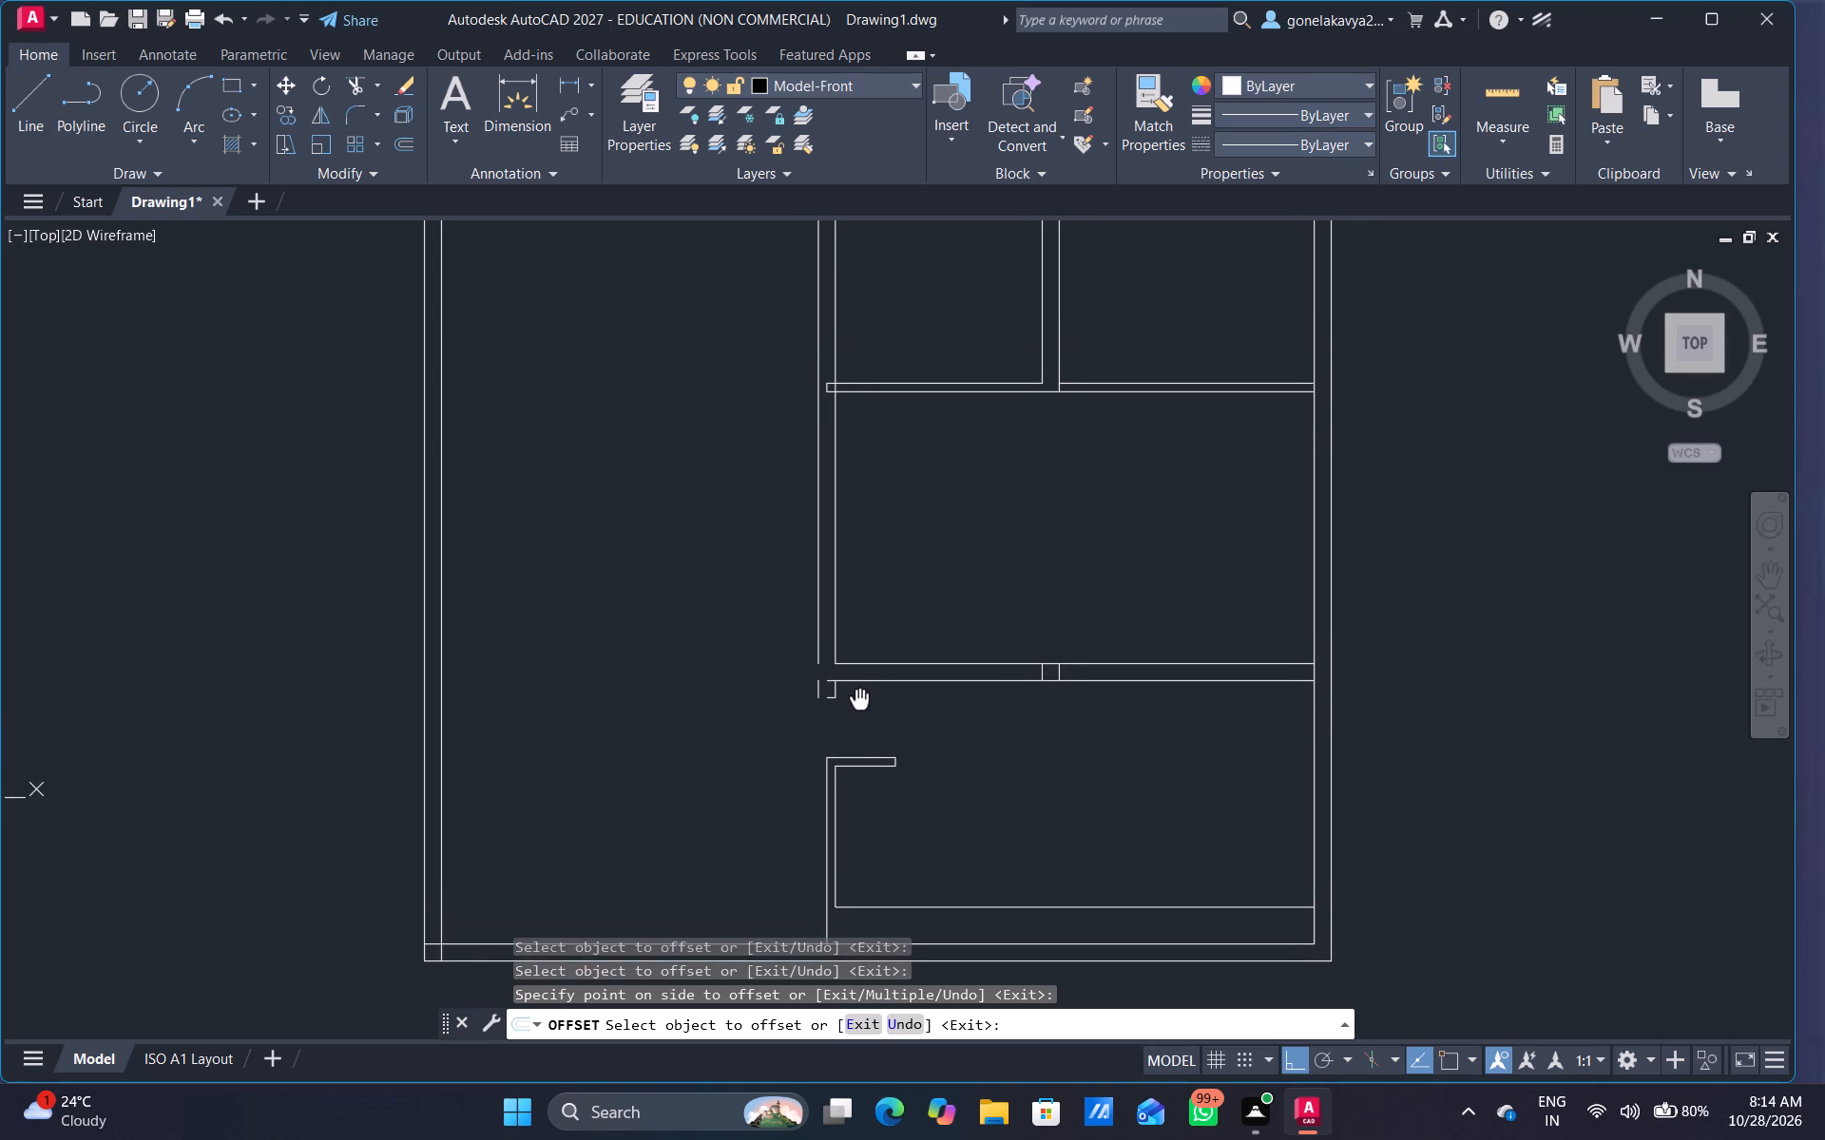
middle_click_drag(859, 701, 817, 810)
key("Escape")
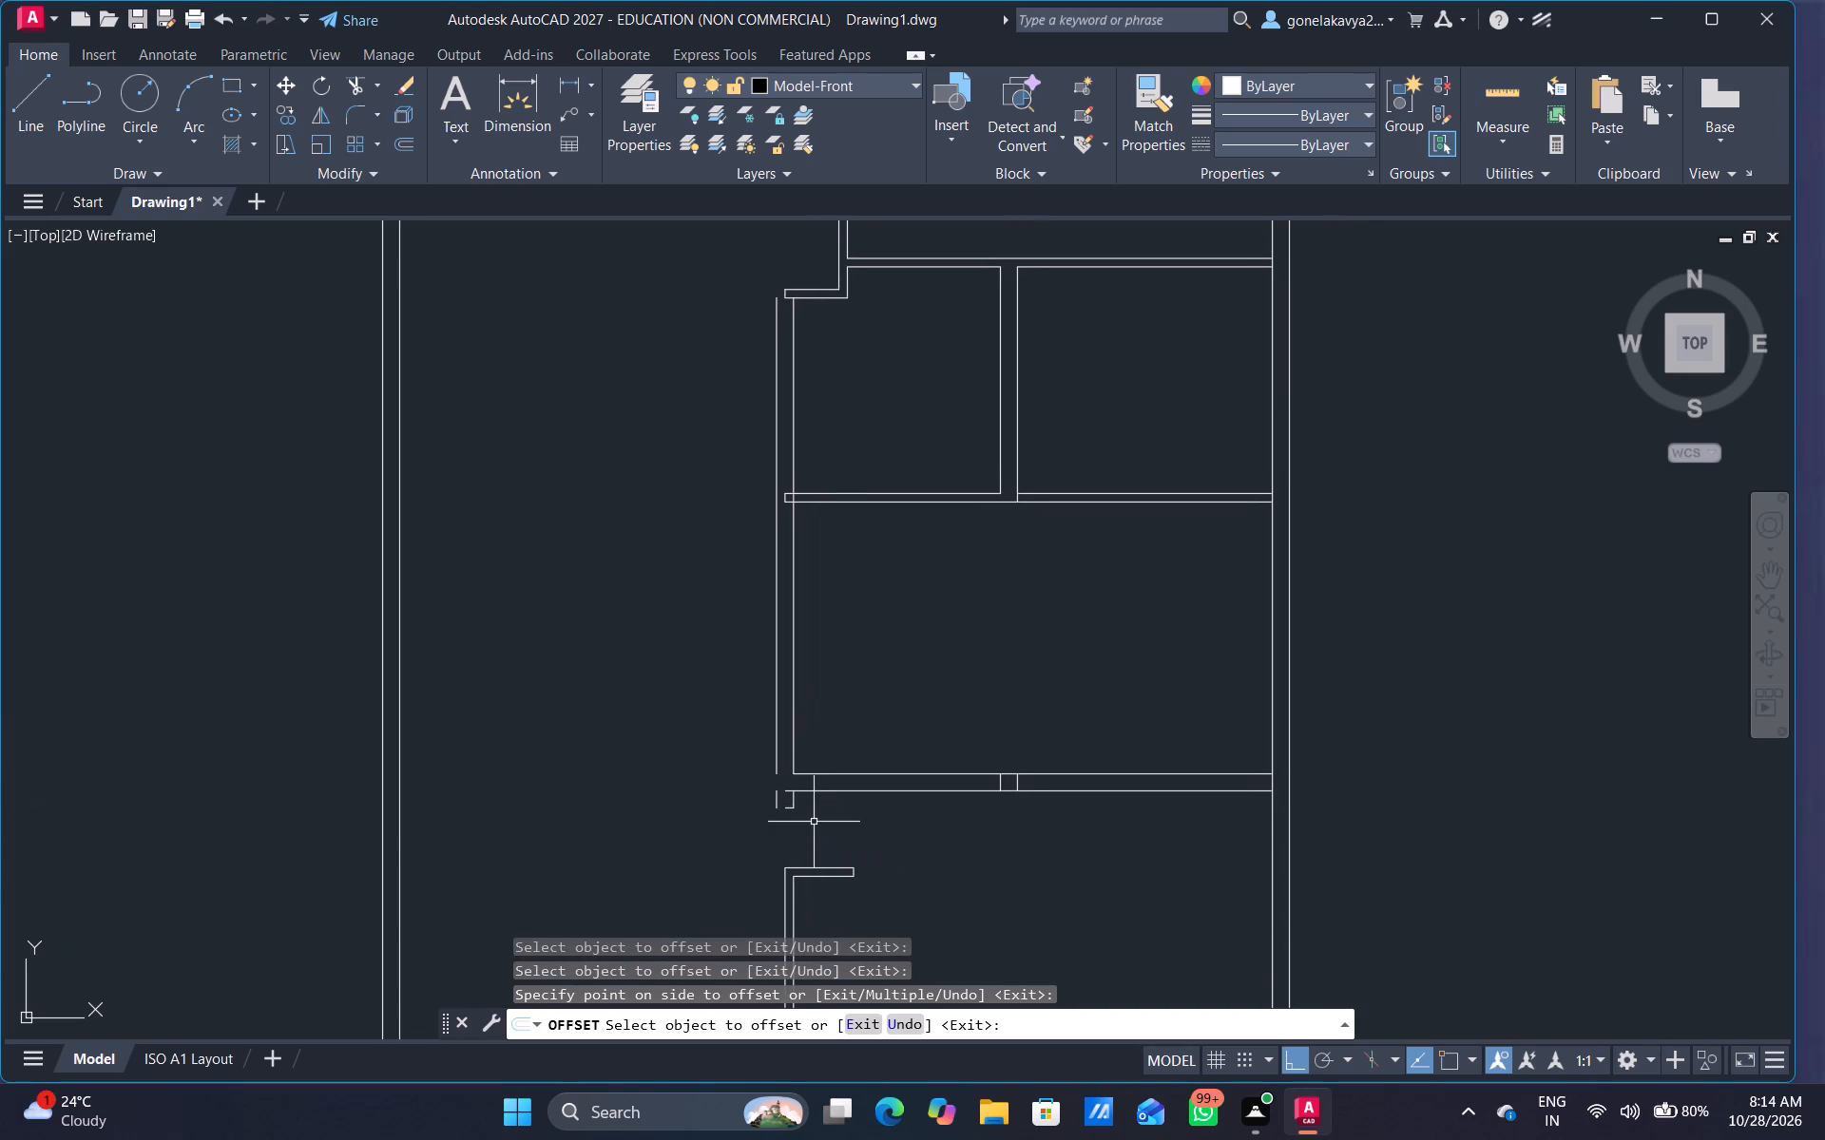
Extend the new western wall line south to the bottom exterior wall, and the short cap line at the opening west to it.
type("ex")
key("space")
scroll(750, 760, "up", 4)
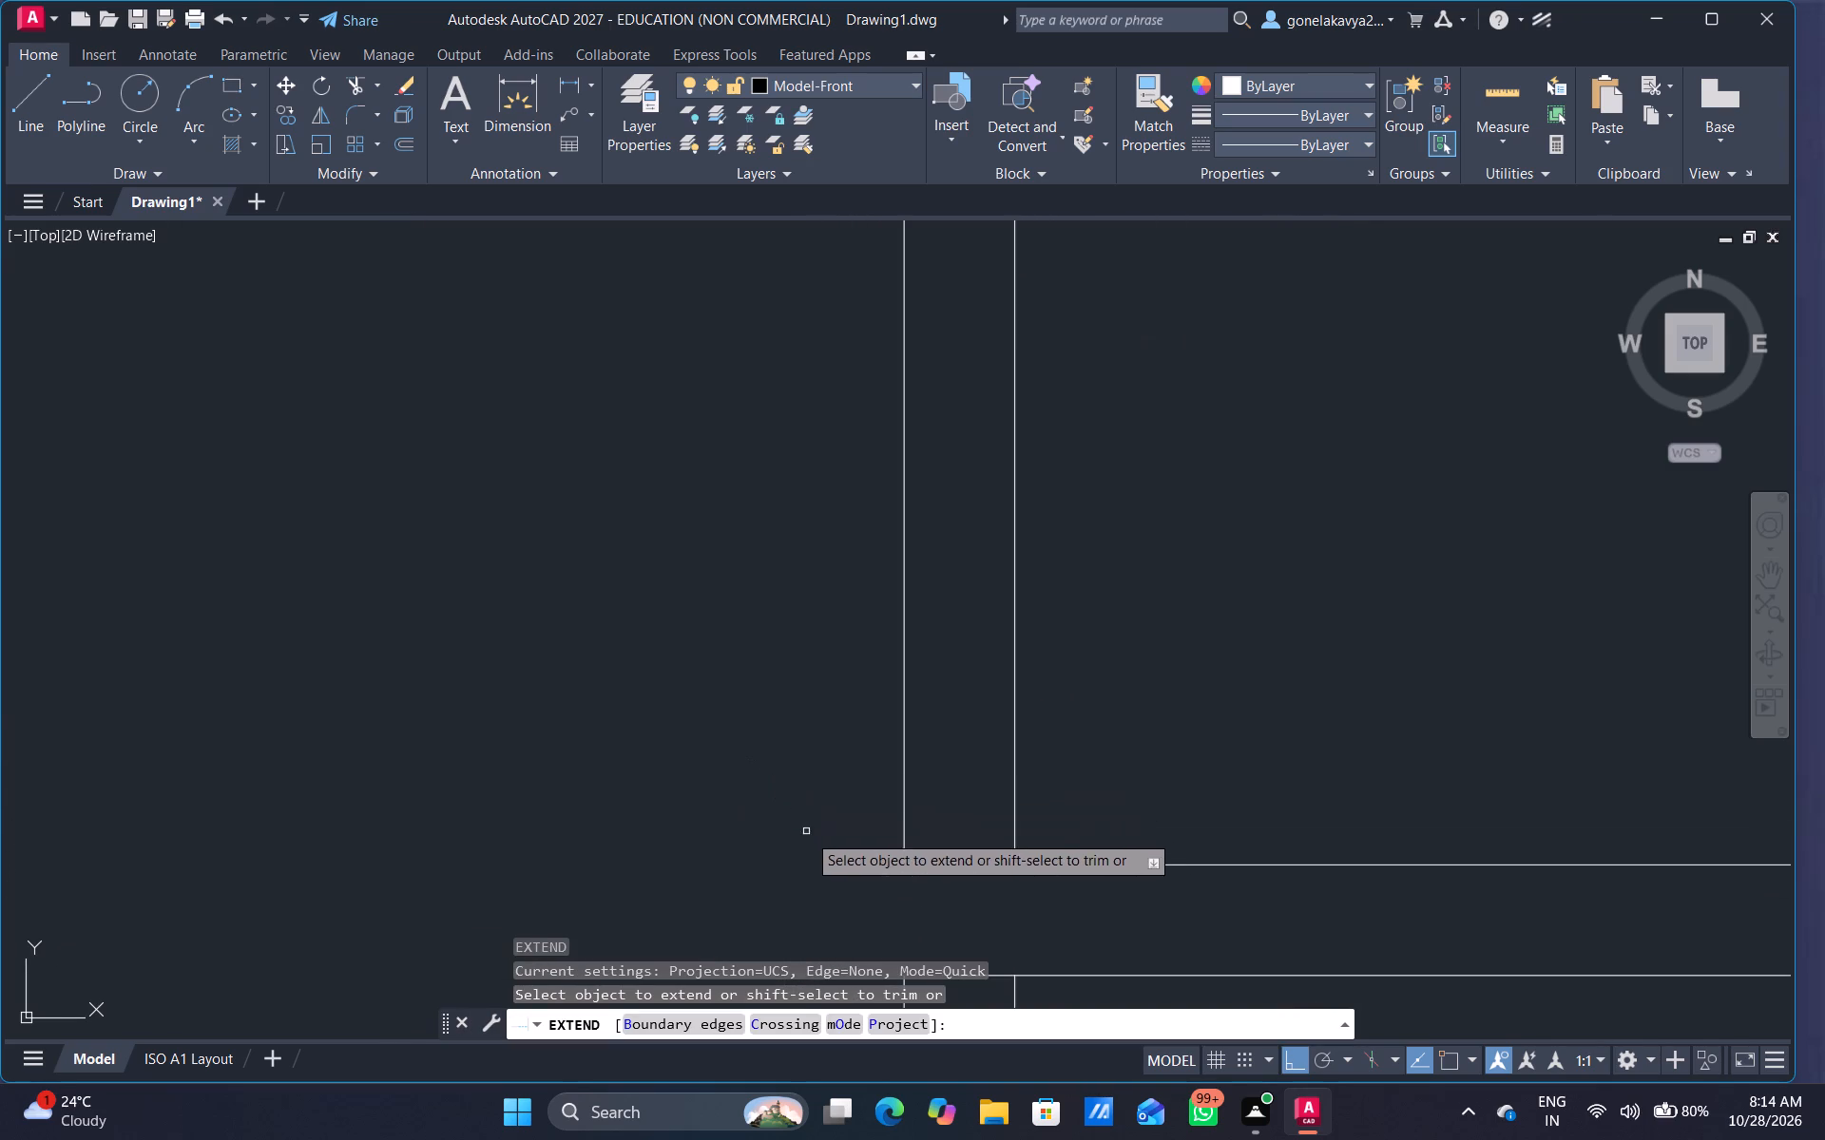
middle_click_drag(821, 852, 739, 538)
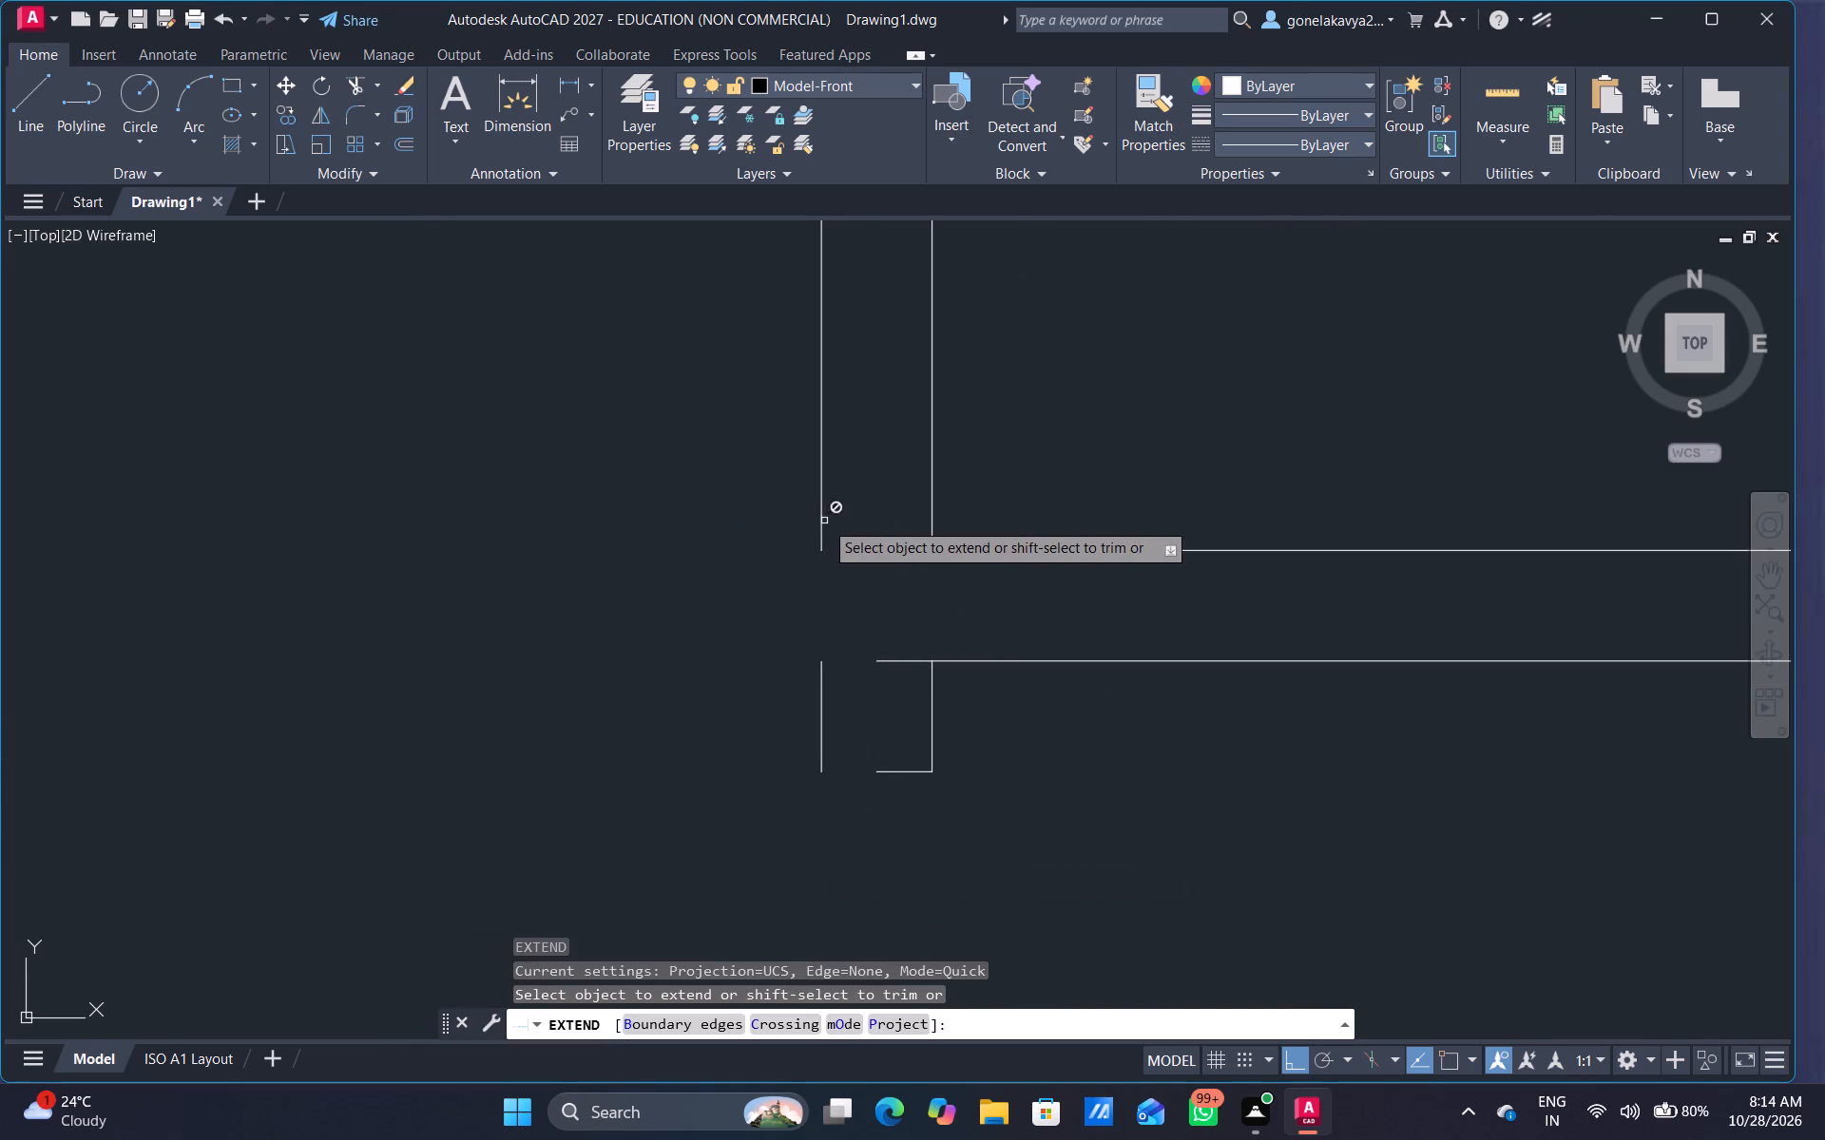
left_click_drag(824, 521, 810, 551)
left_click_drag(823, 544, 810, 581)
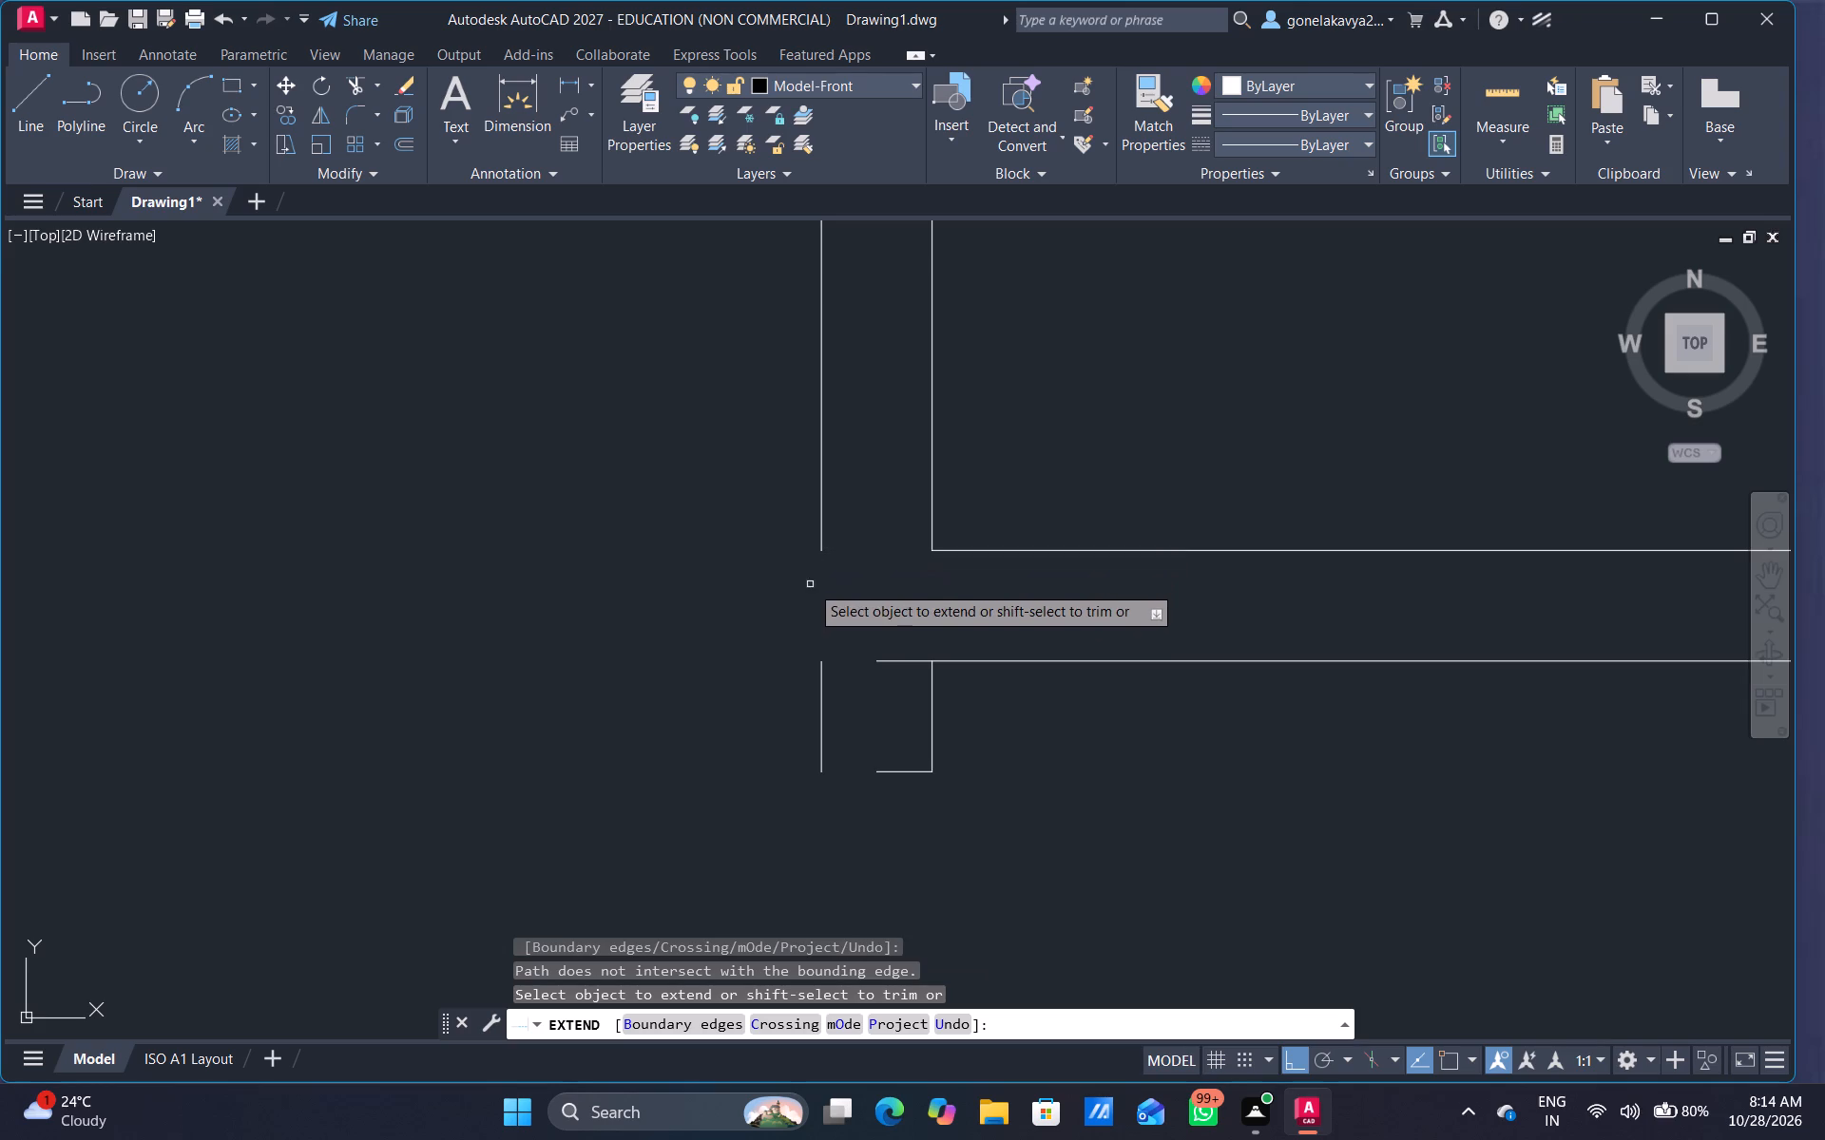
scroll(812, 610, "down", 4)
left_click(812, 556)
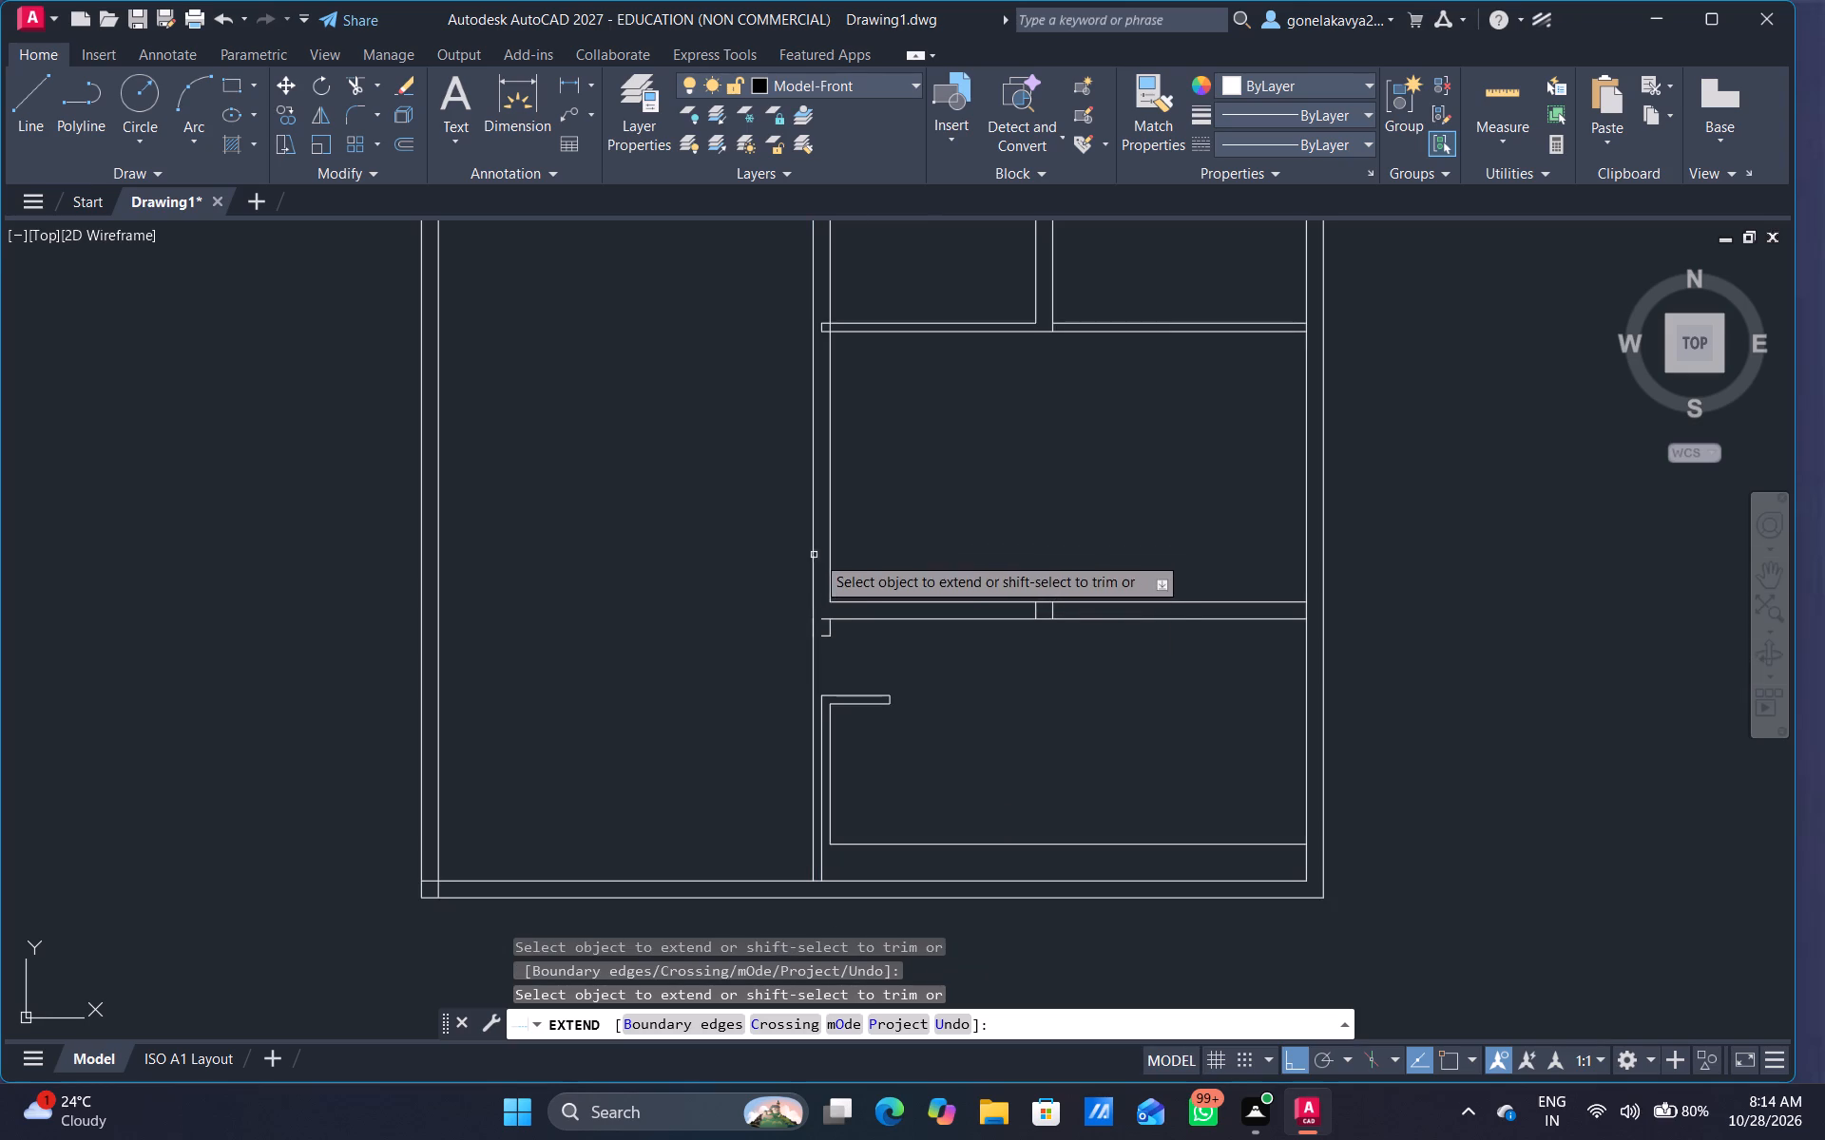
left_click(821, 636)
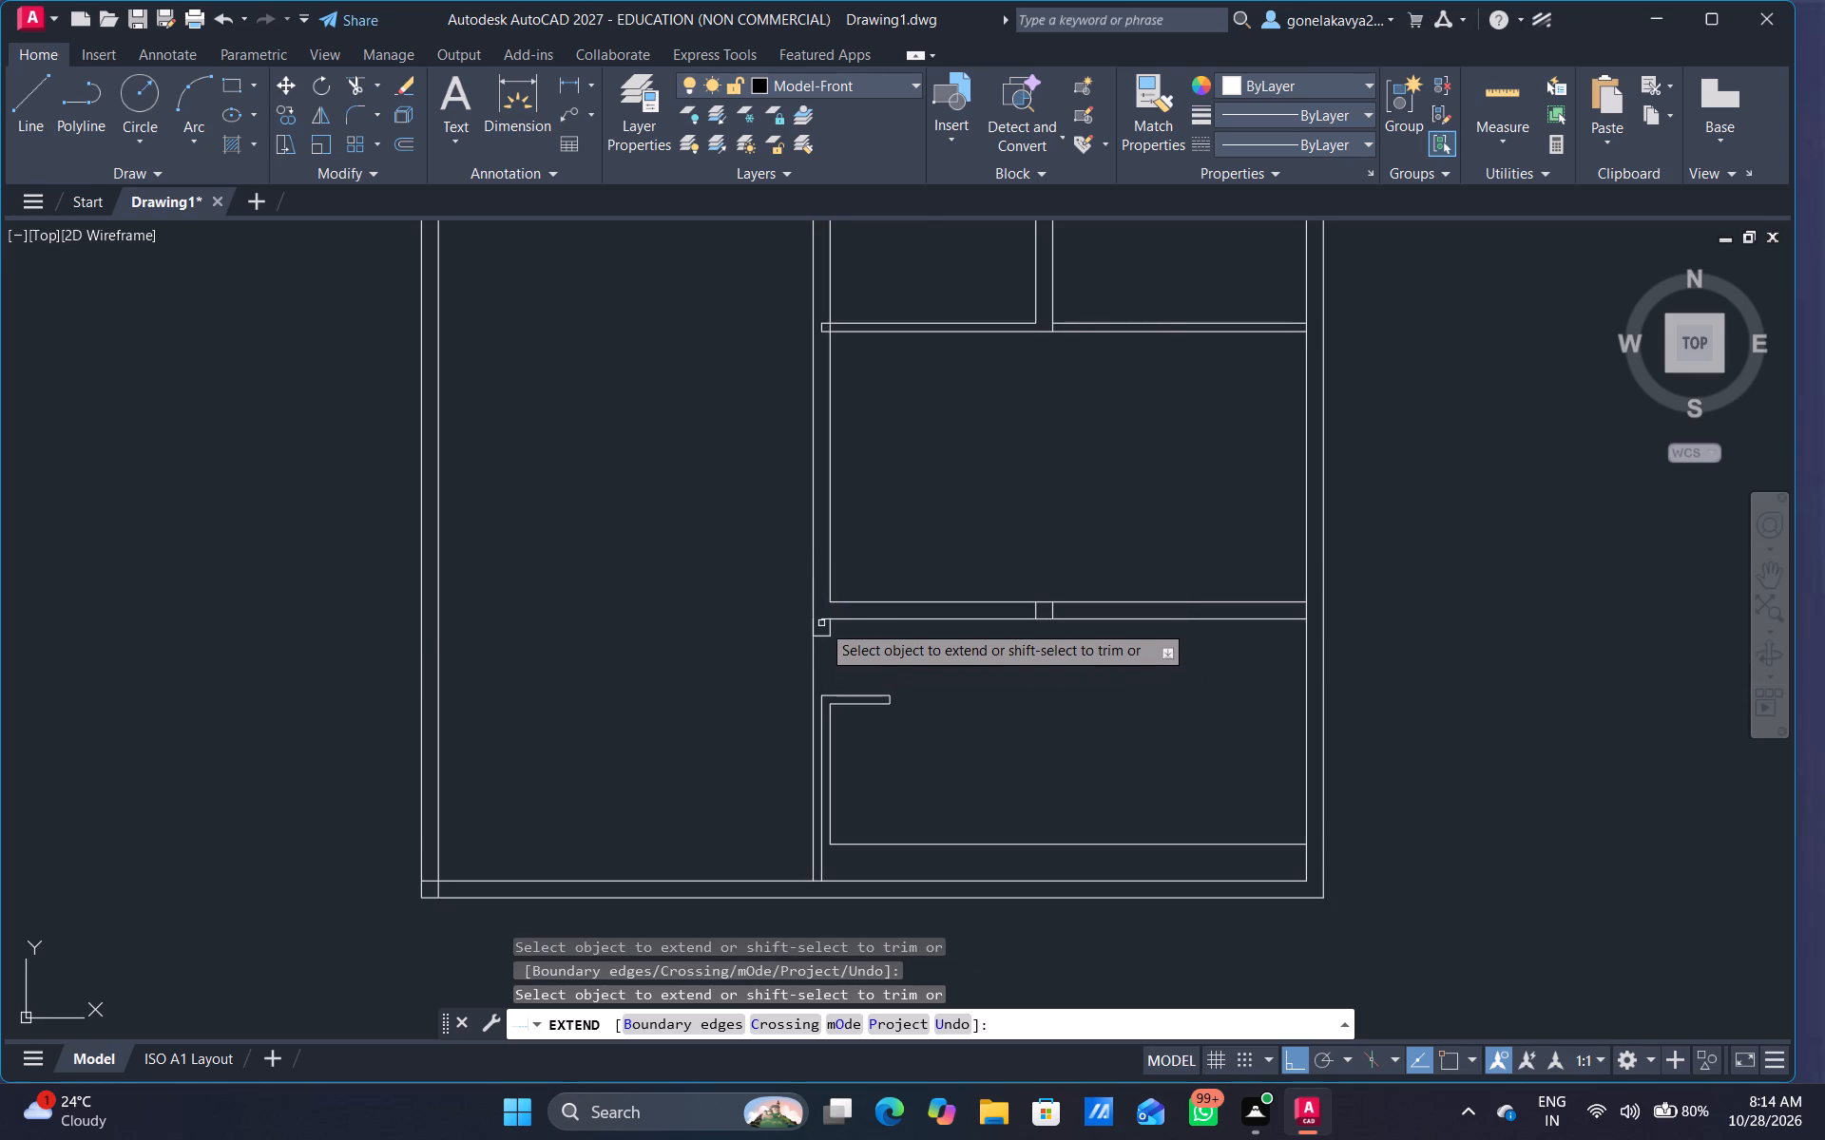
Extend both lines of the 4.5" horizontal partition west to the new outer line of the vertical 9" wall.
middle_click_drag(733, 539, 672, 855)
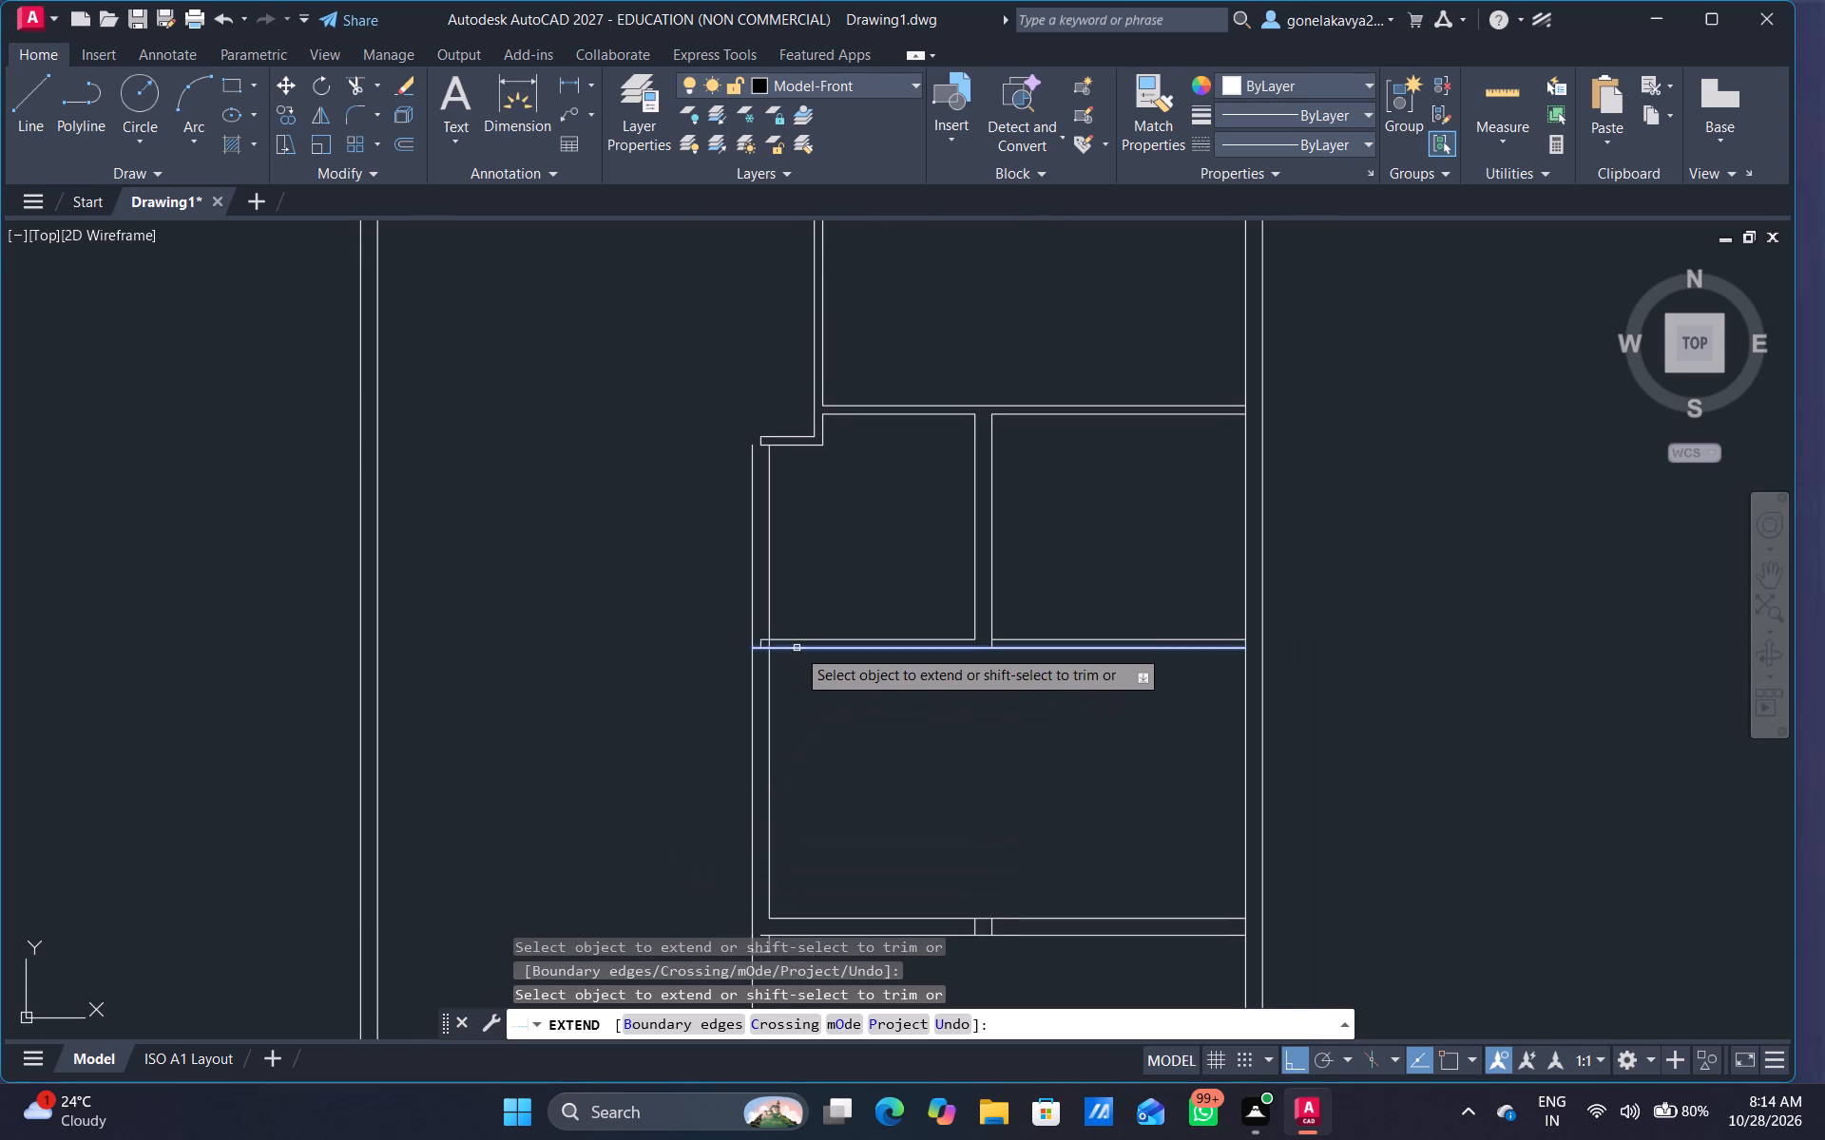
scroll(797, 647, "up", 1)
left_click(797, 646)
left_click(793, 631)
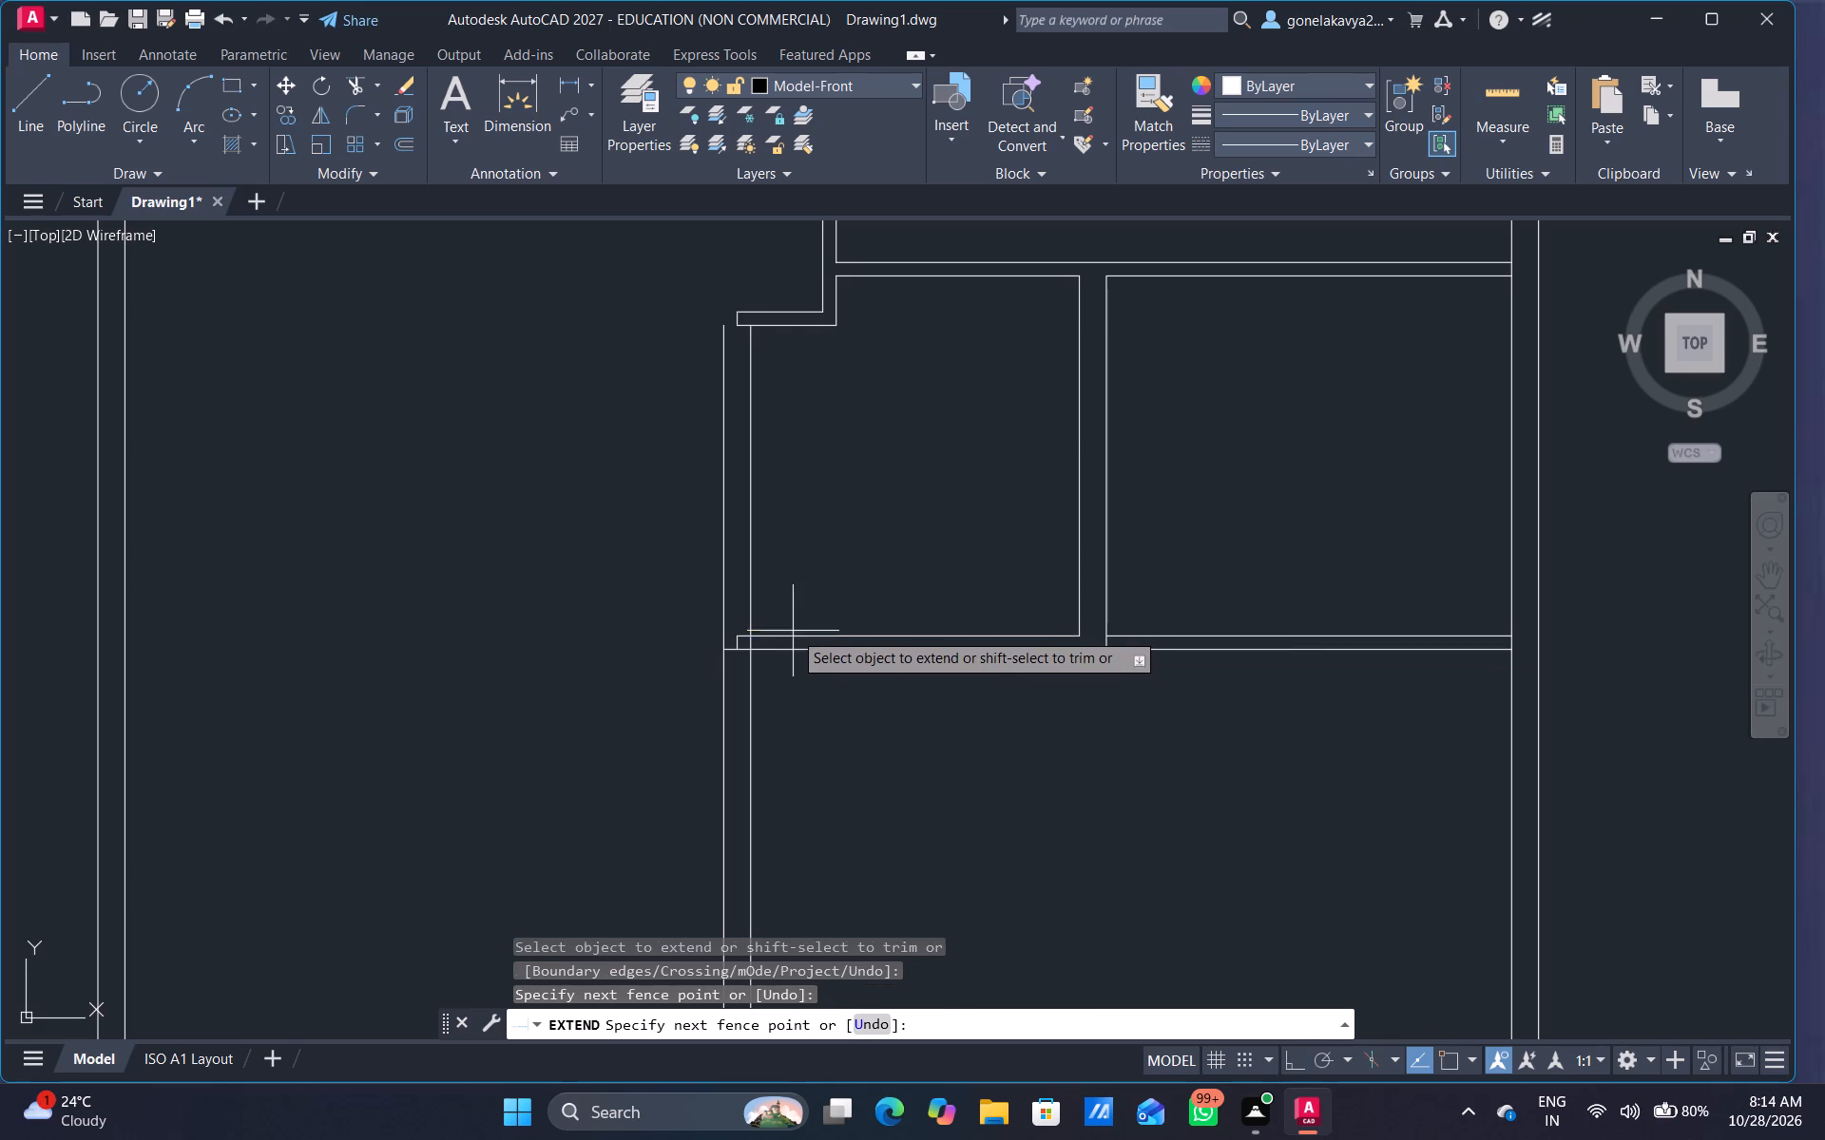
left_click_drag(787, 628, 782, 670)
left_click(774, 636)
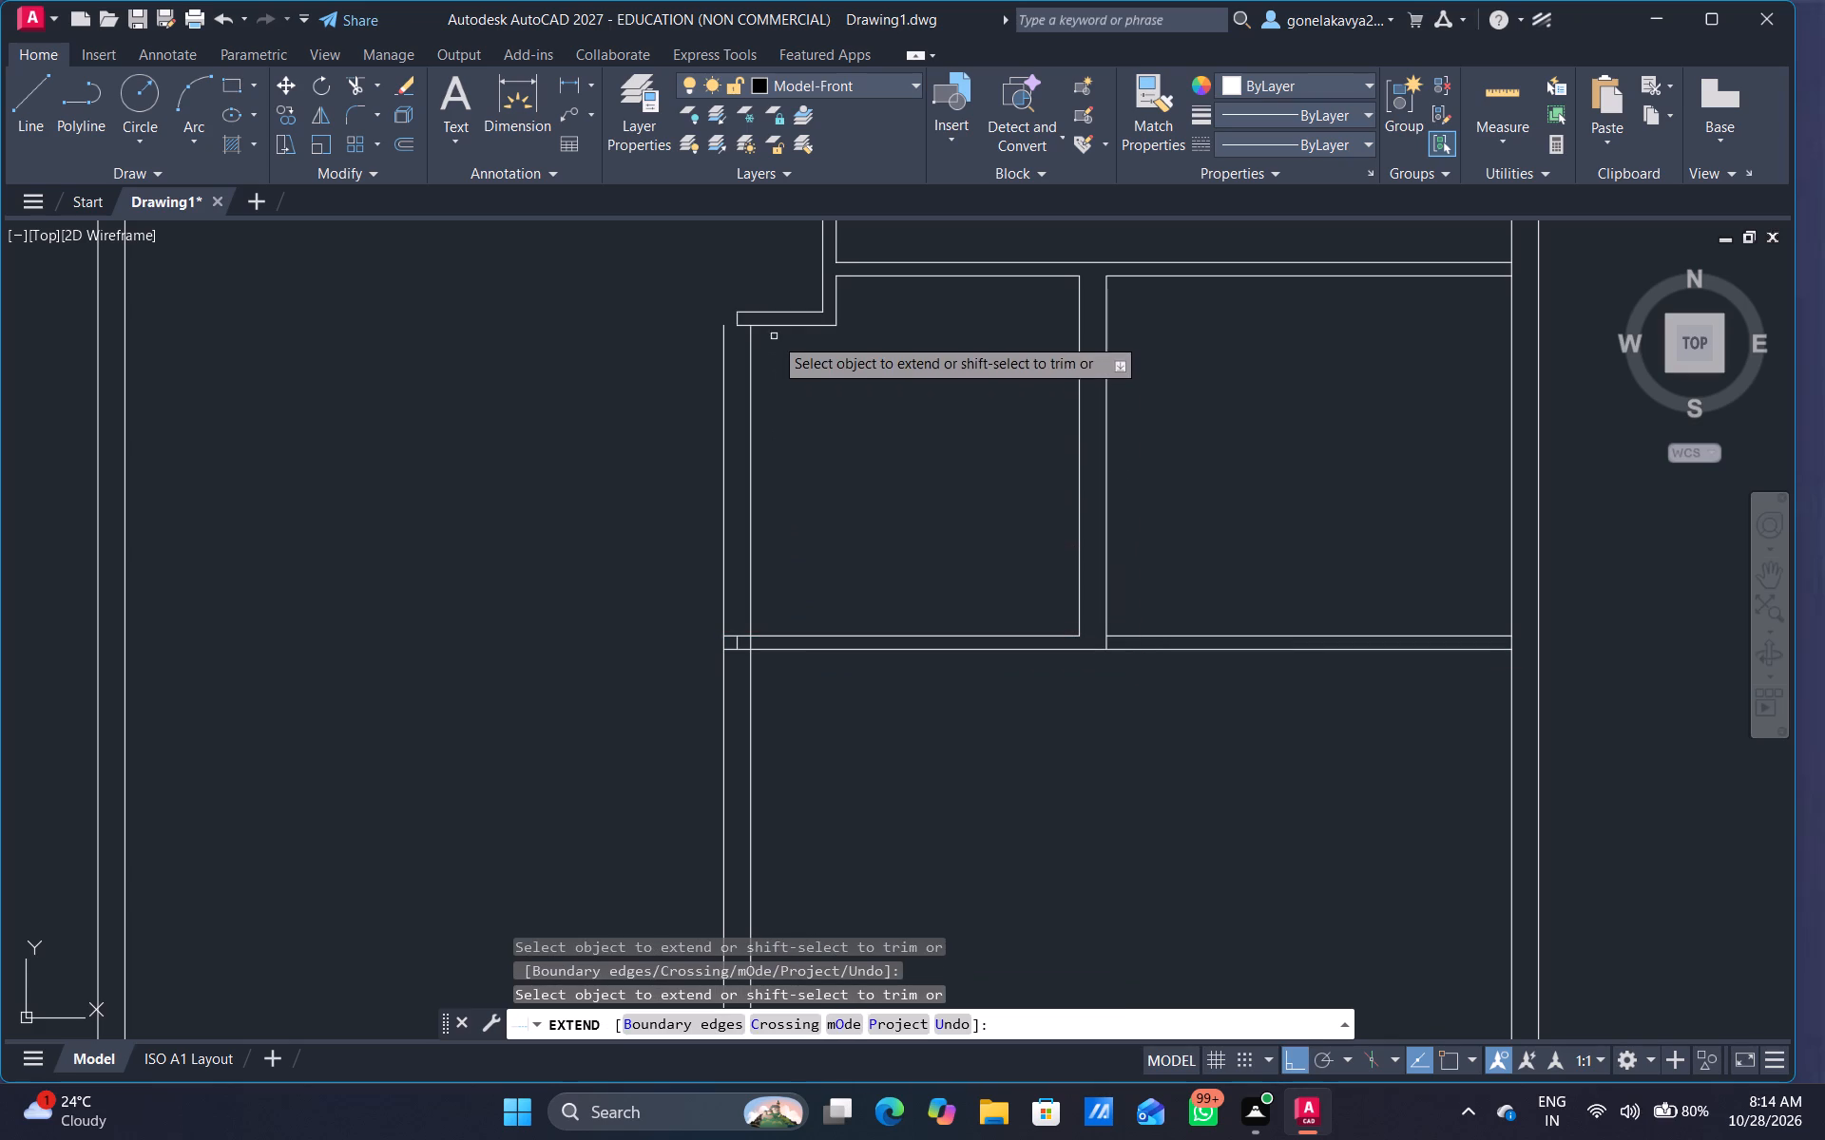
Extend the jog's upper and lower horizontal lines west towards the new outer wall line.
left_click(758, 312)
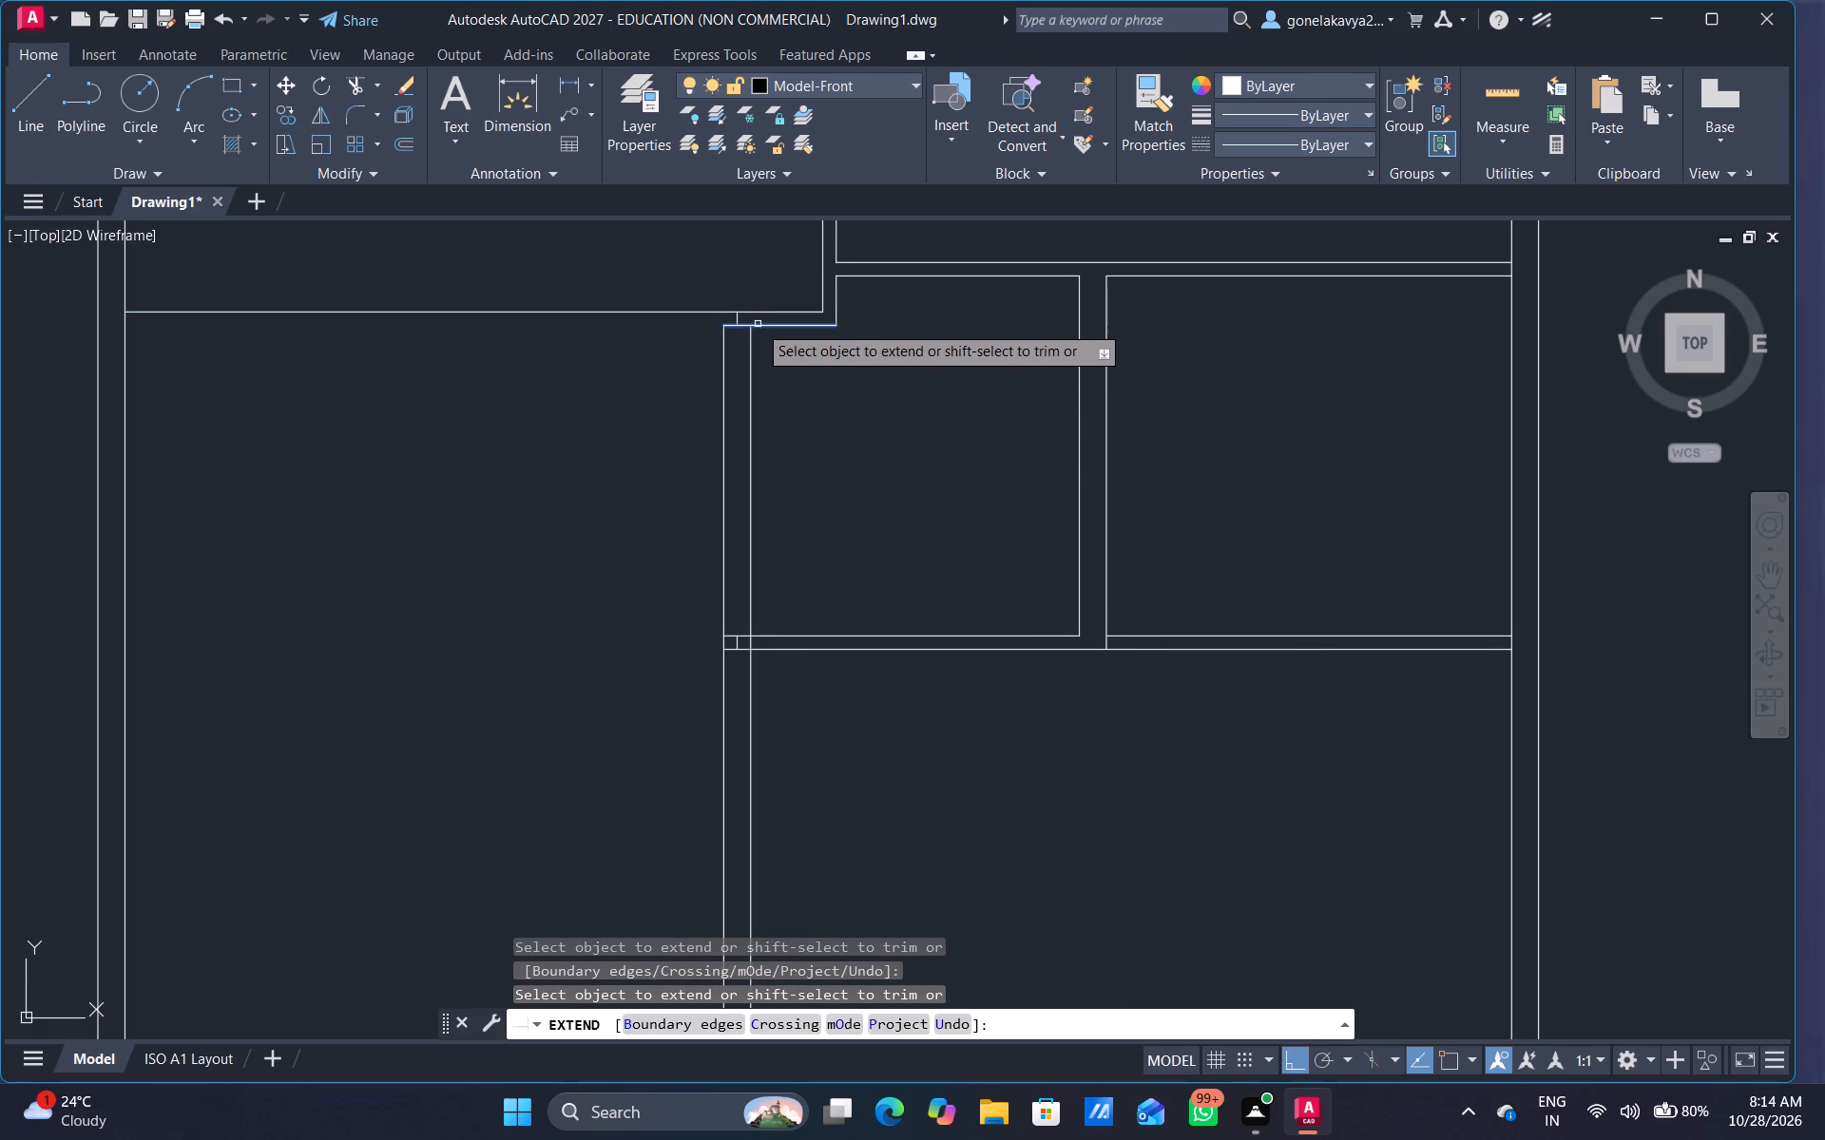
left_click(758, 324)
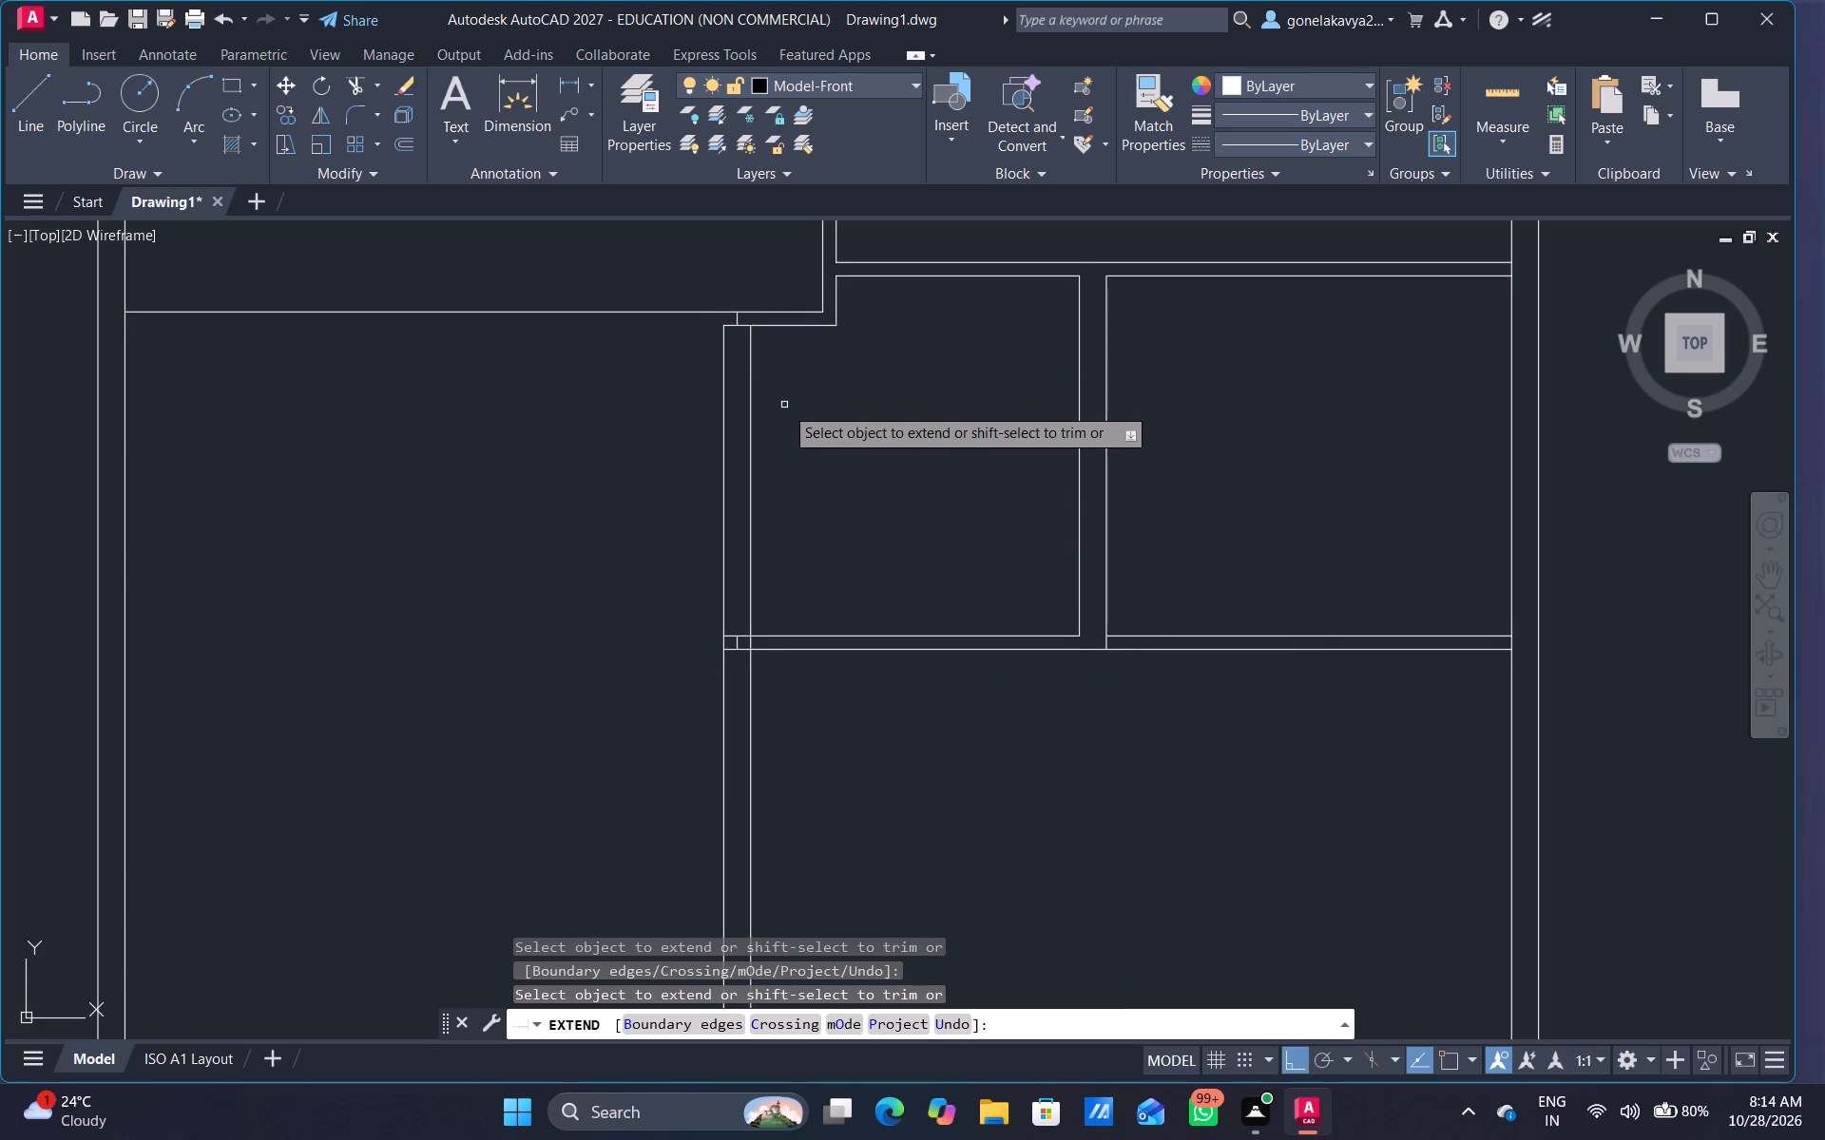
middle_click_drag(784, 408, 787, 421)
key("Escape")
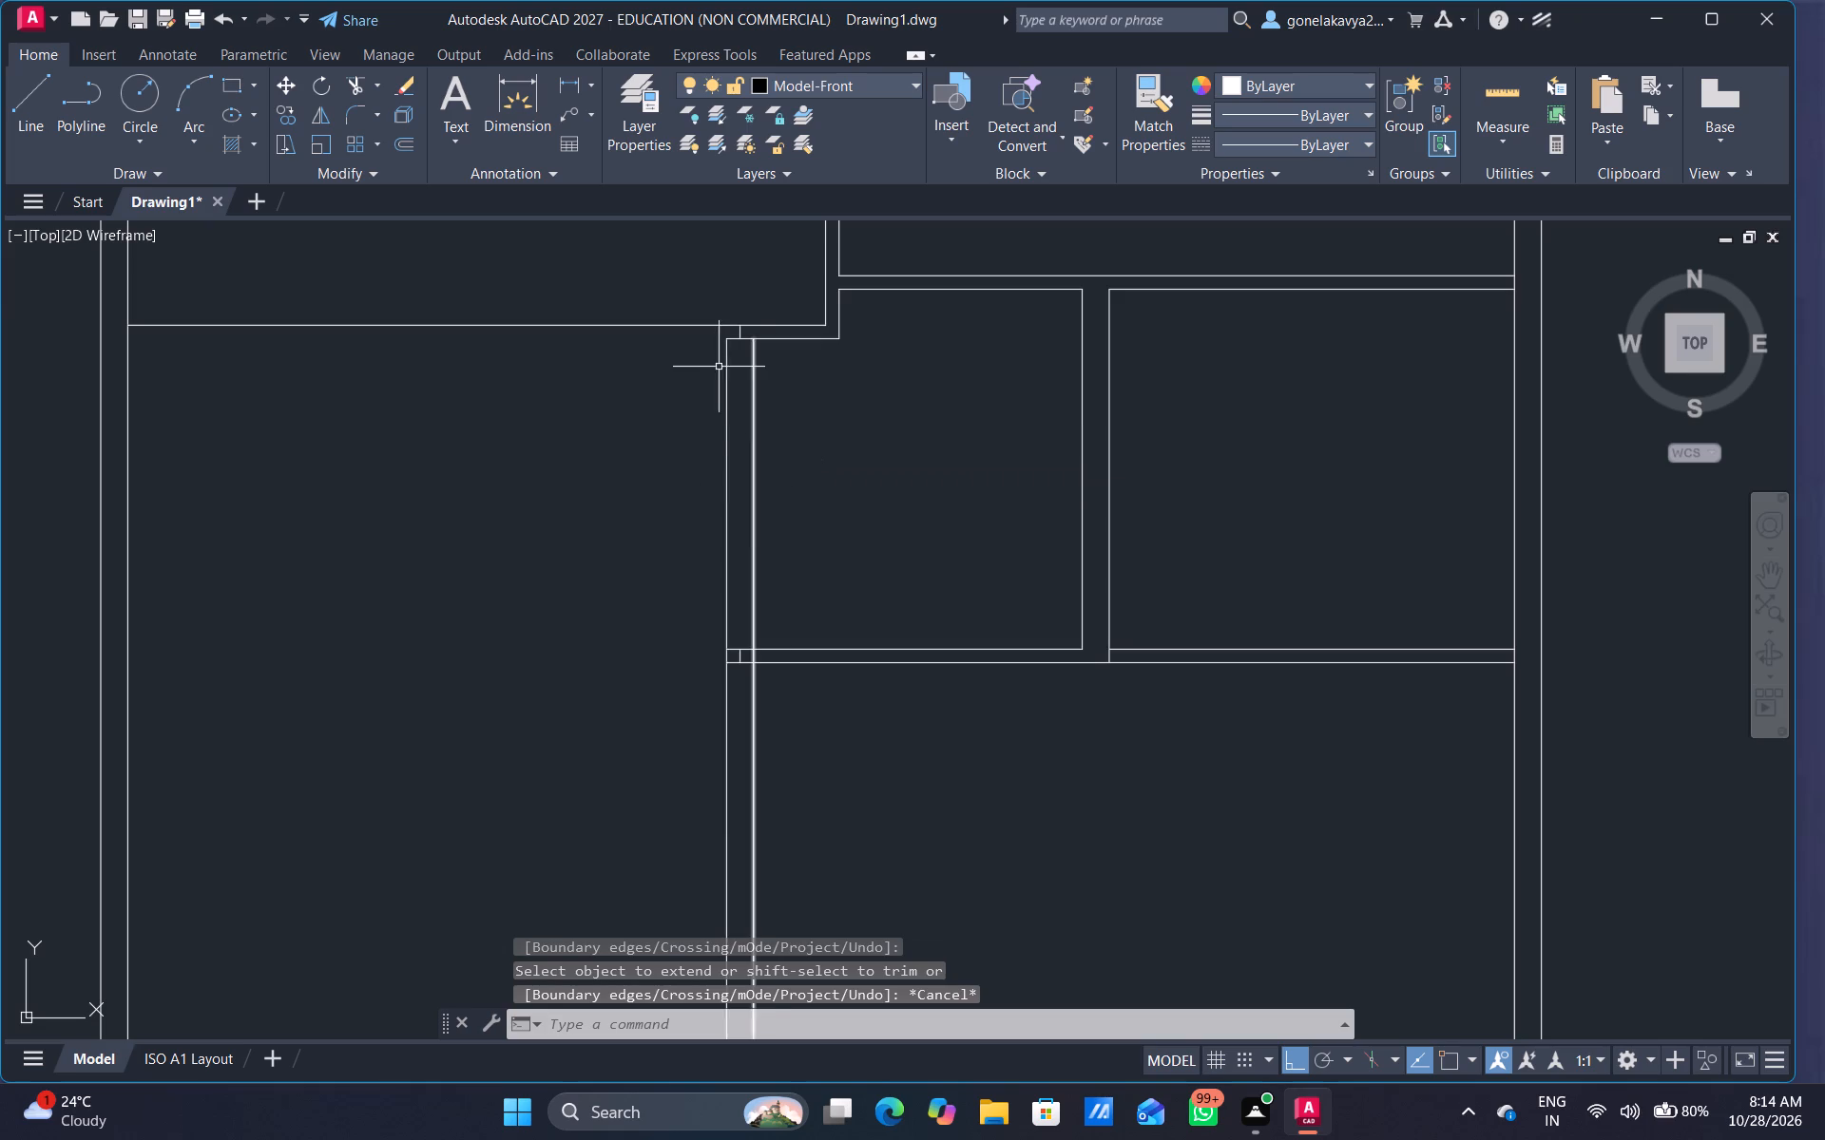
Extend the vertical 9" wall's outer line north to the jog's upper horizontal line.
scroll(717, 360, "up", 3)
scroll(778, 365, "down", 2)
key("Escape")
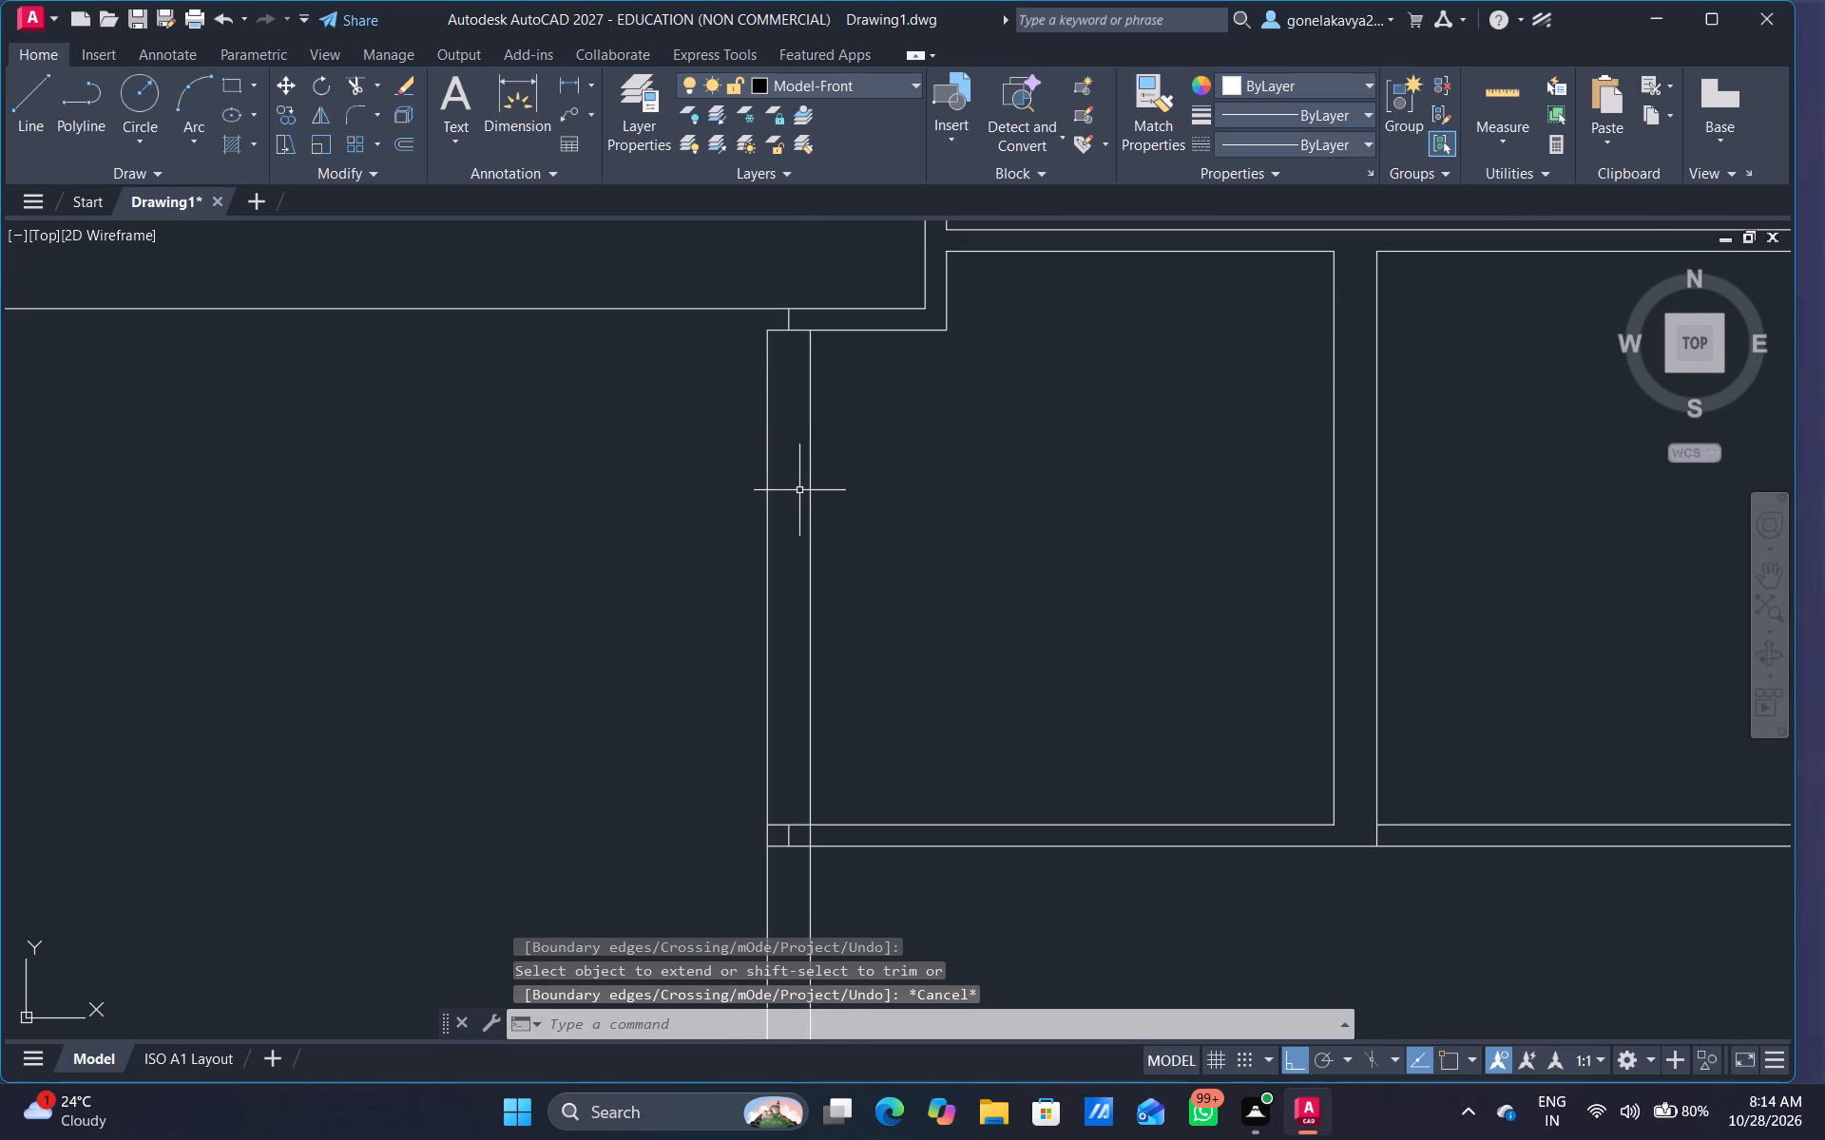
key("e")
type("x")
key("space")
left_click_drag(781, 444, 742, 471)
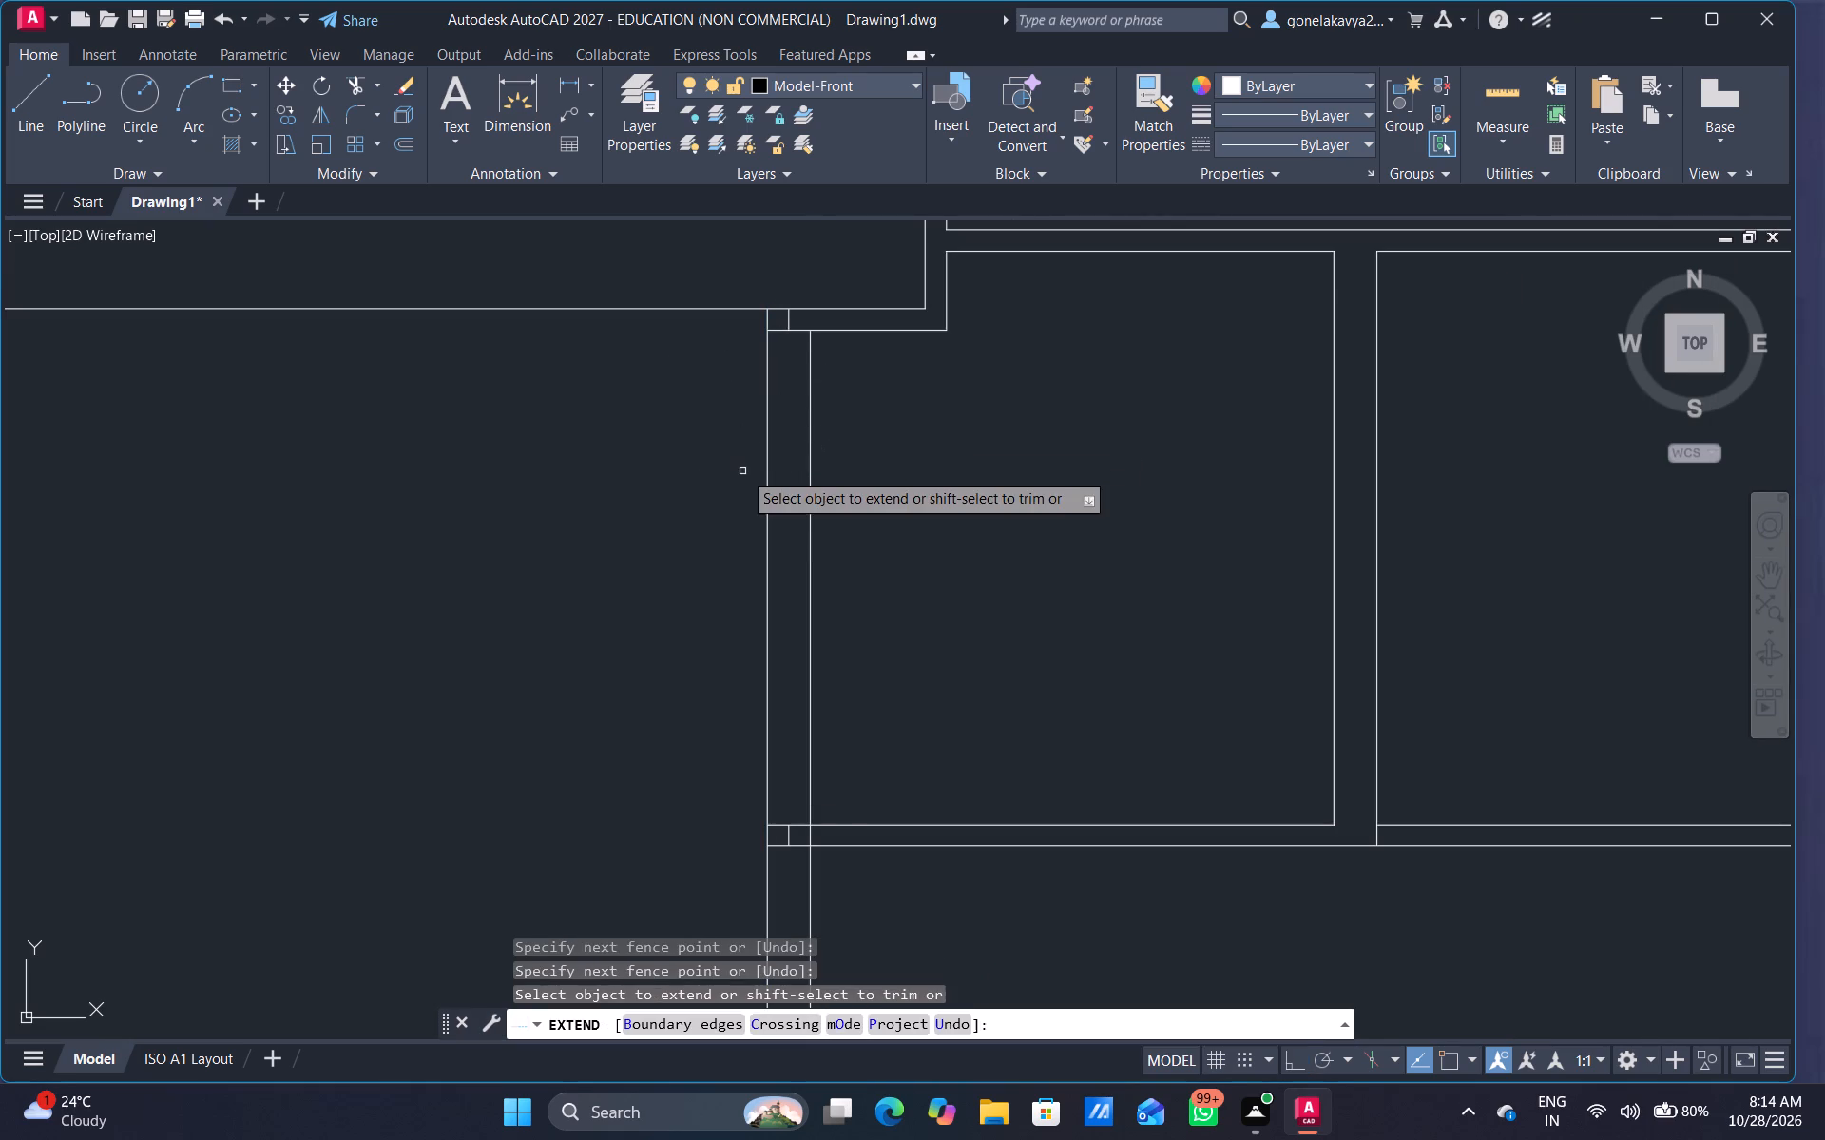
scroll(865, 480, "down", 1)
key("Escape")
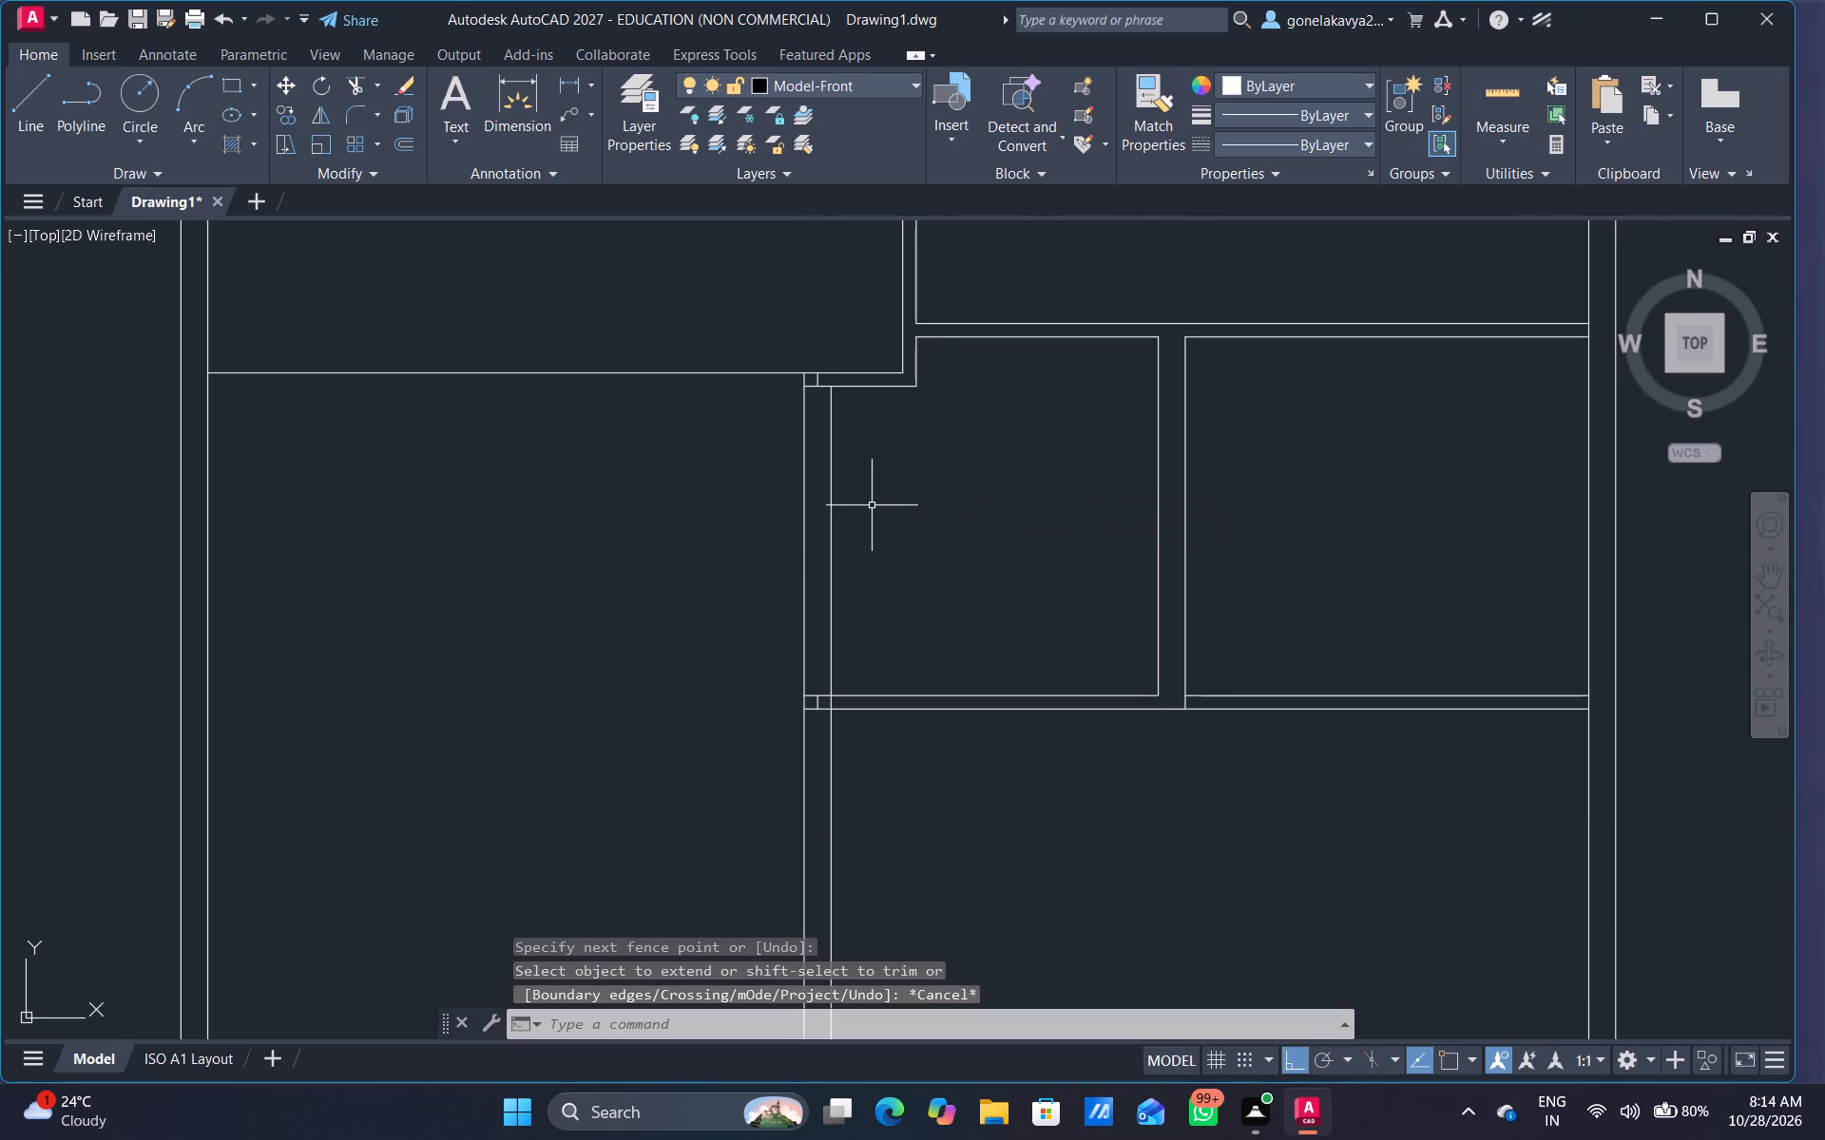
Trim the jog's upper line west of the 9" wall, and the overlapping lines inside the jog corner.
type("tr")
key("space")
left_click_drag(701, 336, 700, 500)
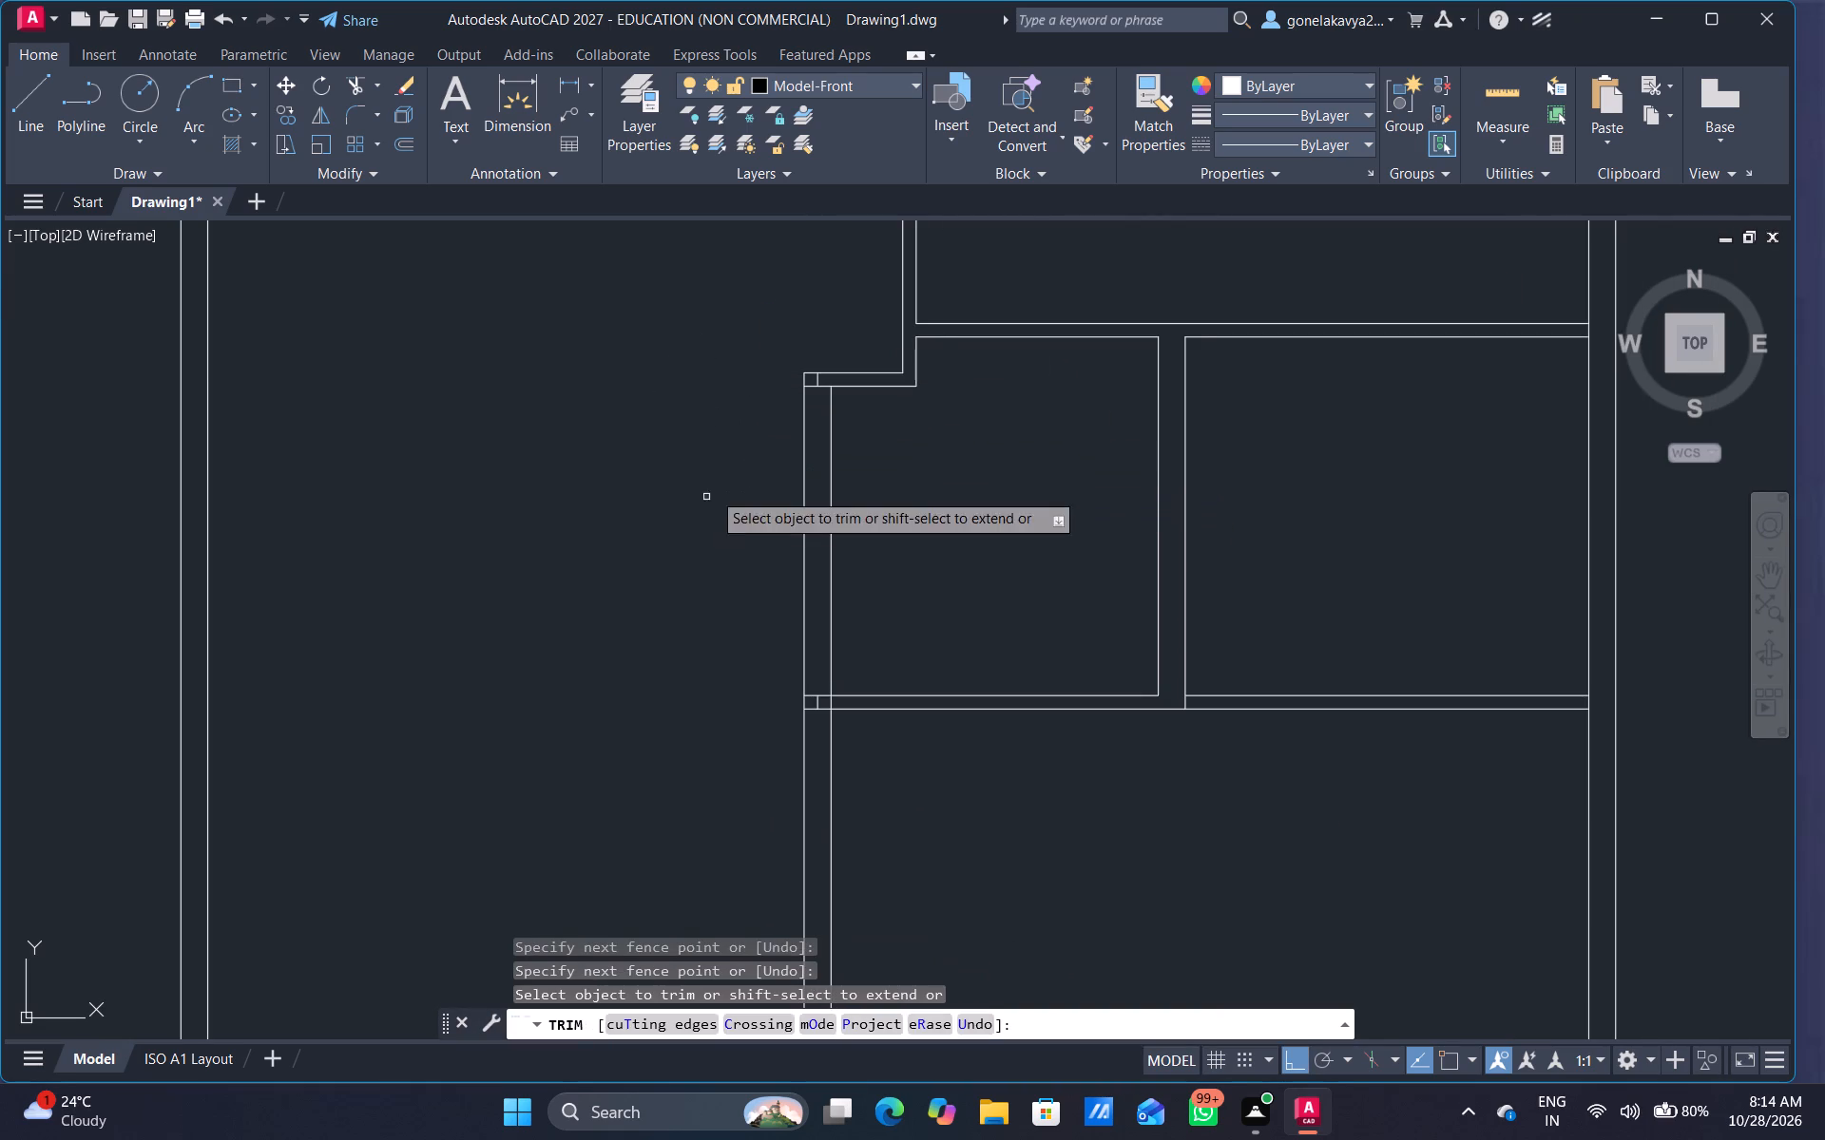
scroll(817, 413, "up", 3)
left_click_drag(792, 343, 816, 265)
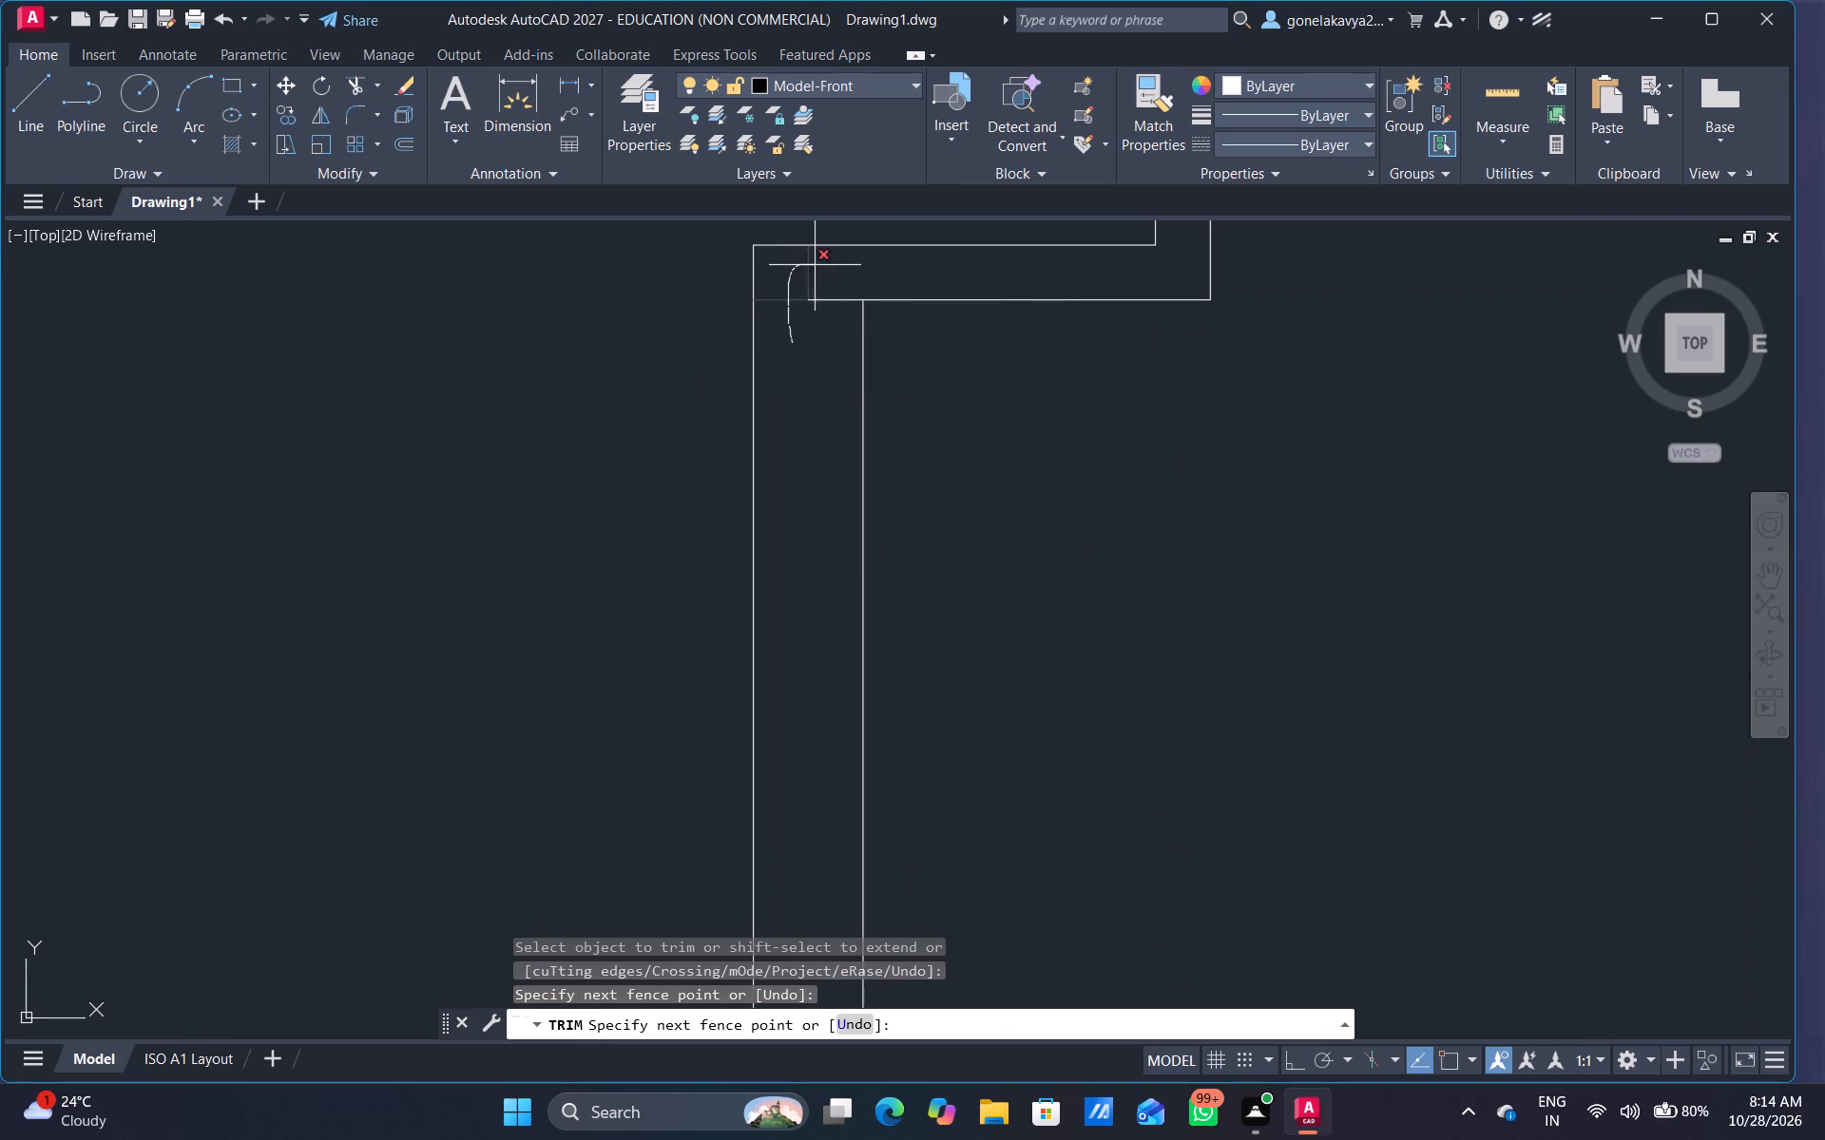
left_click_drag(816, 265, 819, 362)
Trim the partition lines, leftover stub and wall line segment where the 4.5" horizontal partition meets the vertical 9" wall.
scroll(985, 432, "down", 3)
middle_click_drag(1067, 533, 1006, 405)
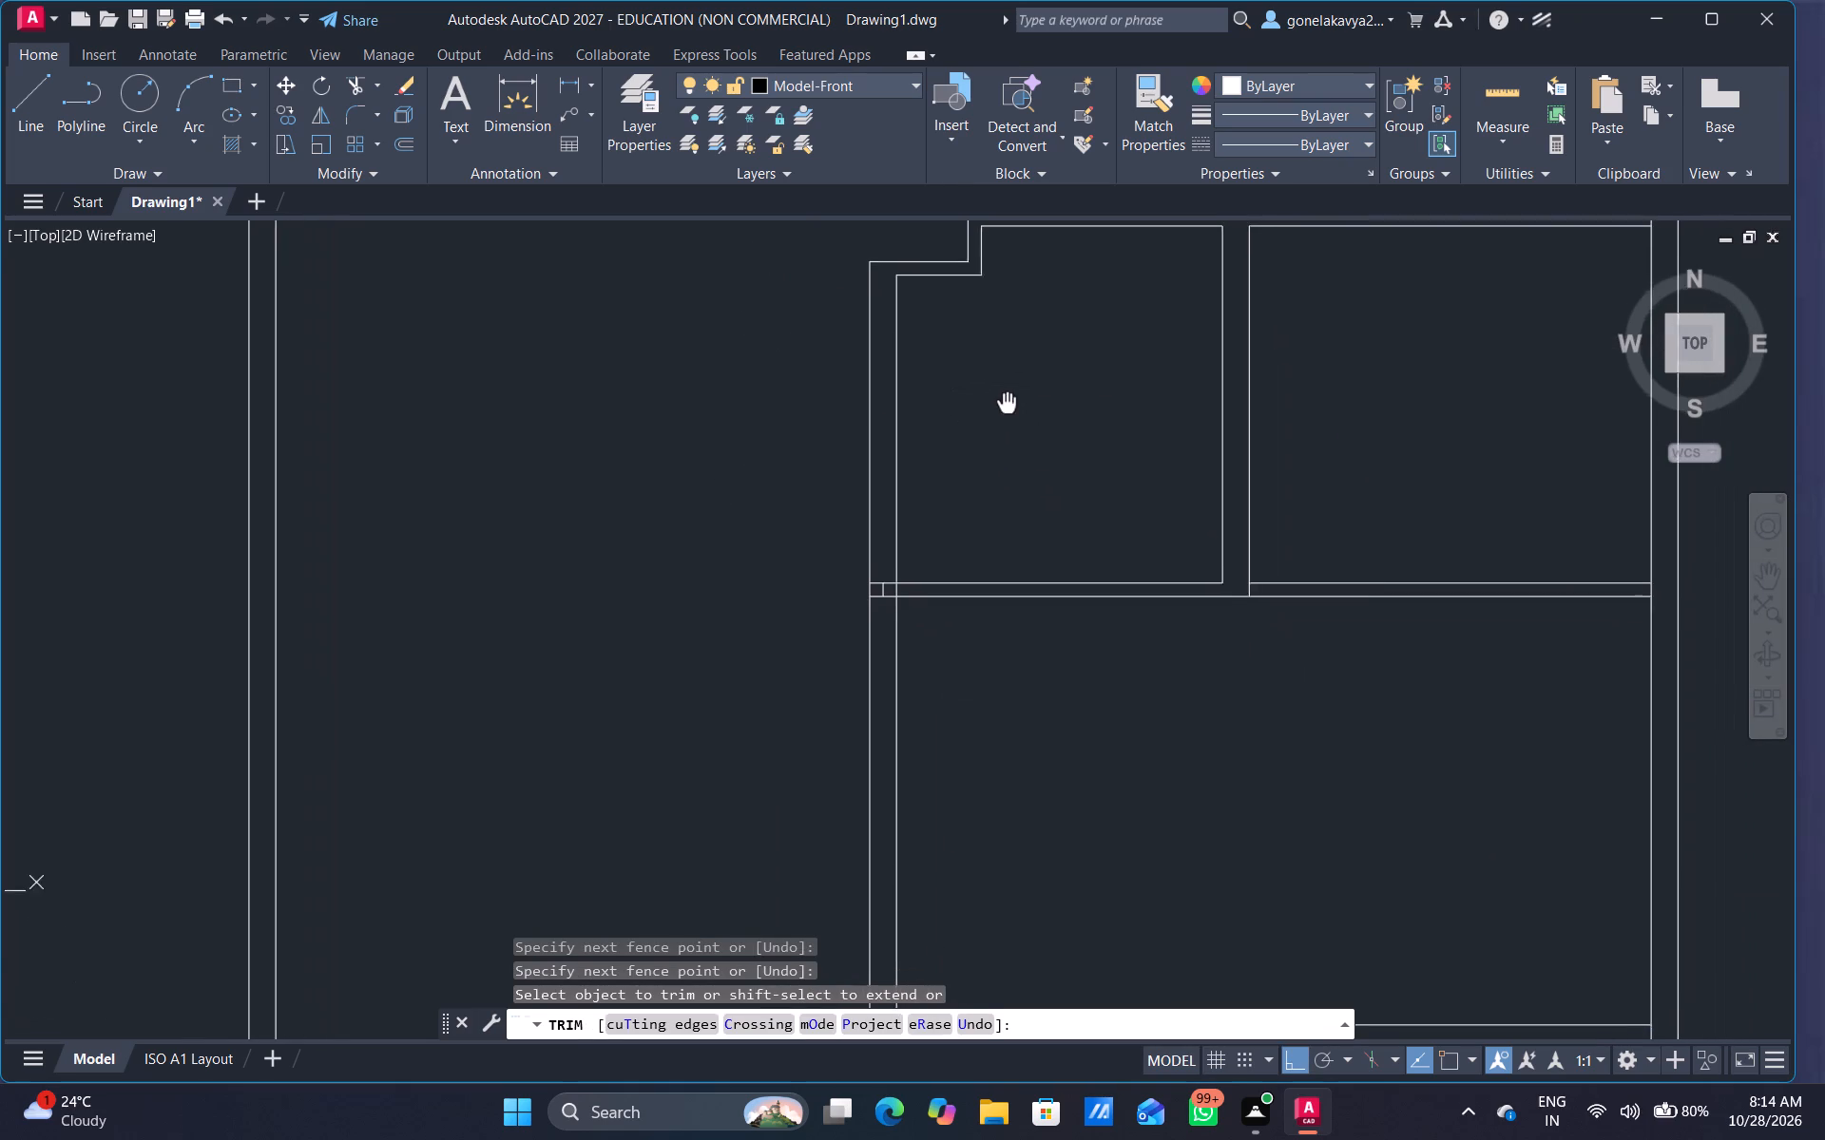
middle_click_drag(1006, 405, 985, 405)
scroll(838, 599, "up", 3)
left_click_drag(930, 485, 947, 617)
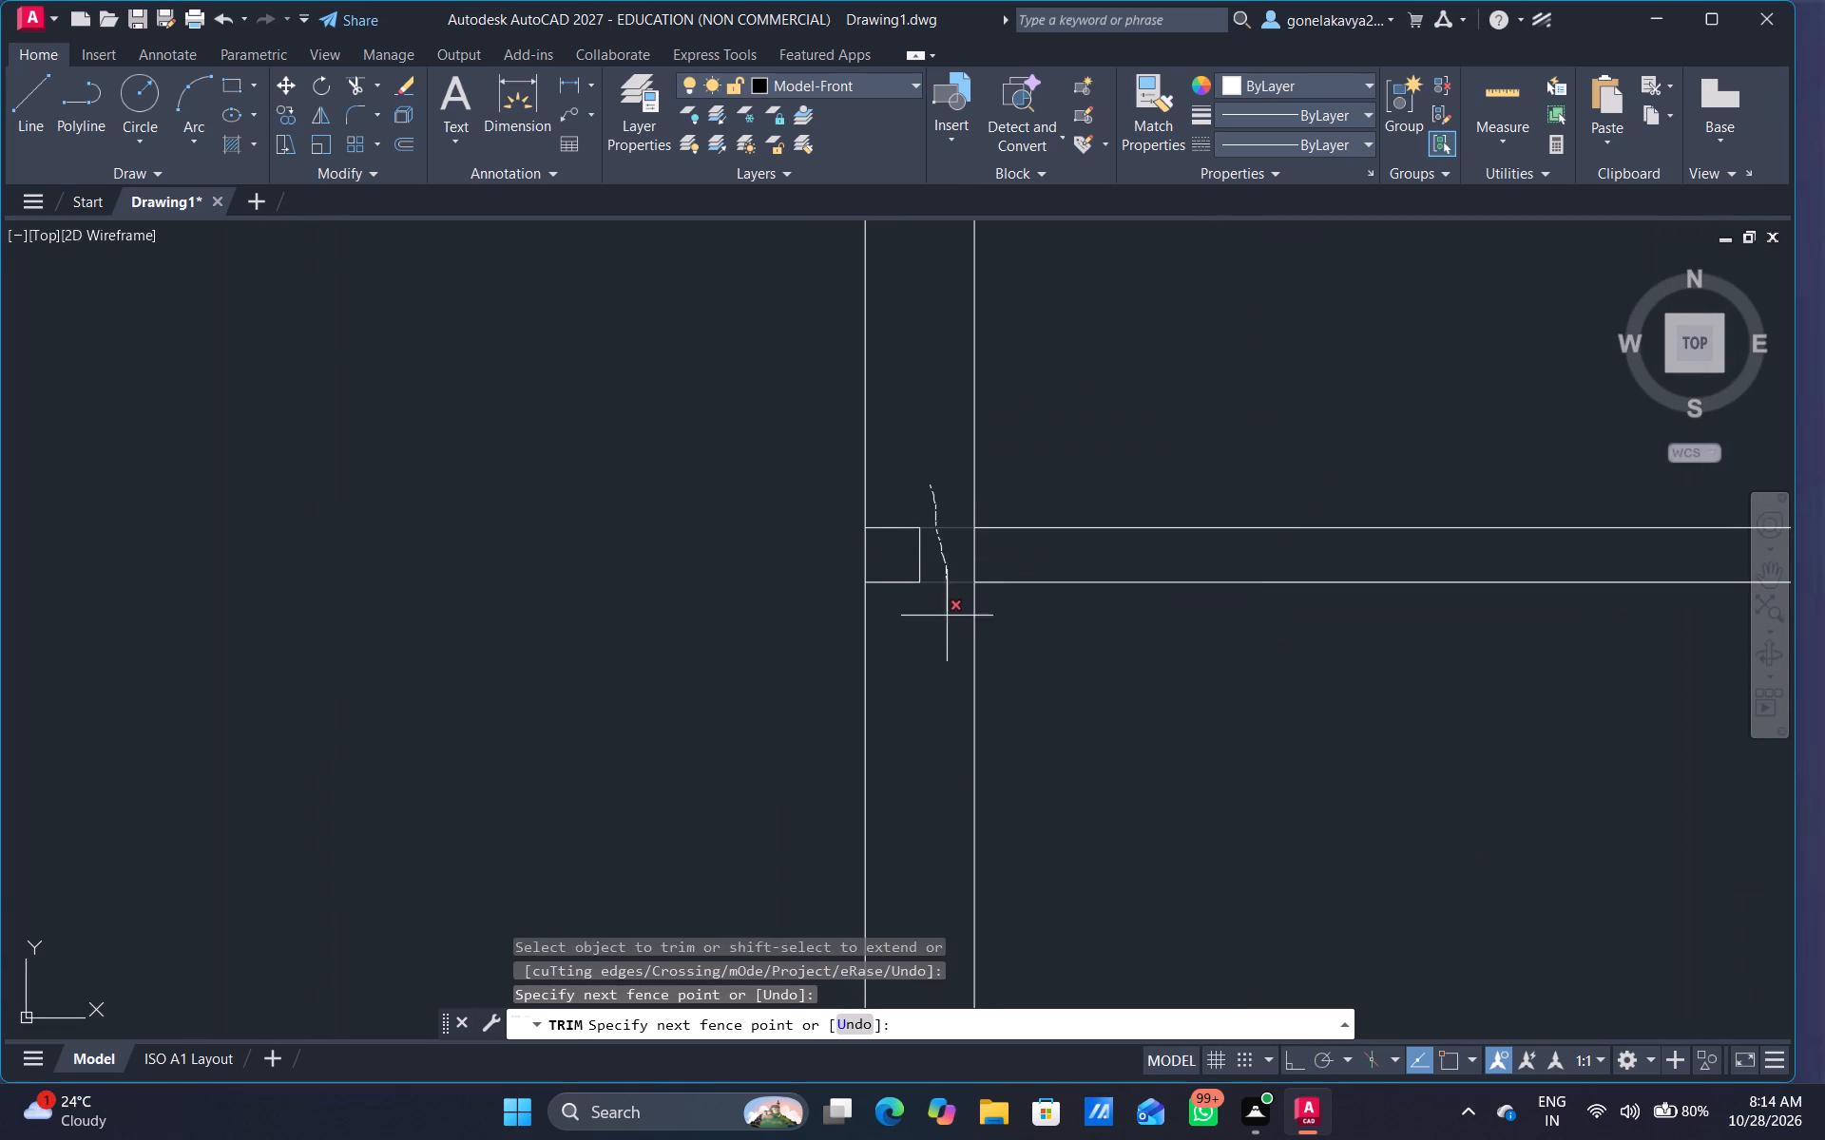
left_click_drag(947, 617, 947, 622)
left_click_drag(901, 490, 897, 627)
left_click_drag(925, 566, 905, 552)
left_click_drag(905, 552, 903, 550)
left_click(972, 549)
Trim the leftover stub at the vertical 9" wall's south end and the outer wall line continuing south below it.
scroll(1104, 669, "down", 3)
scroll(1195, 793, "down", 1)
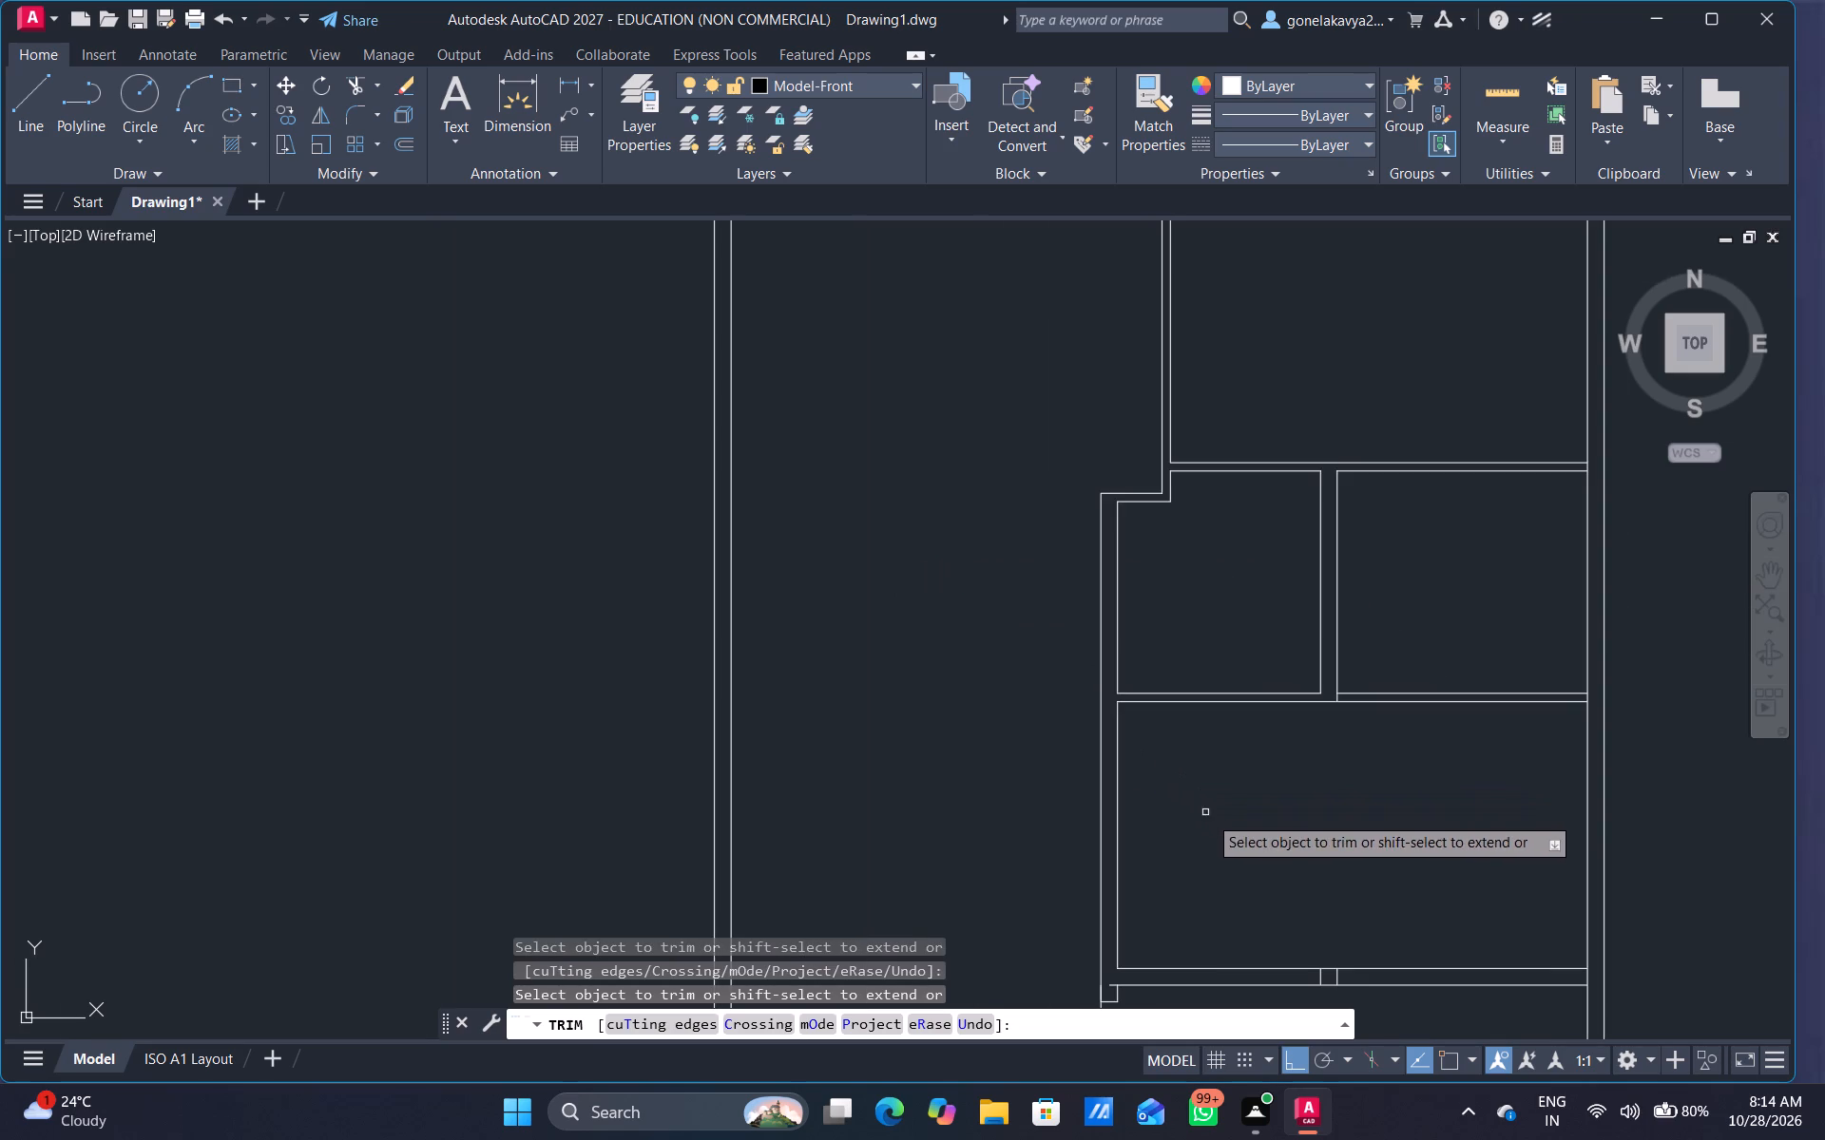
middle_click_drag(1224, 817, 957, 477)
scroll(842, 672, "up", 2)
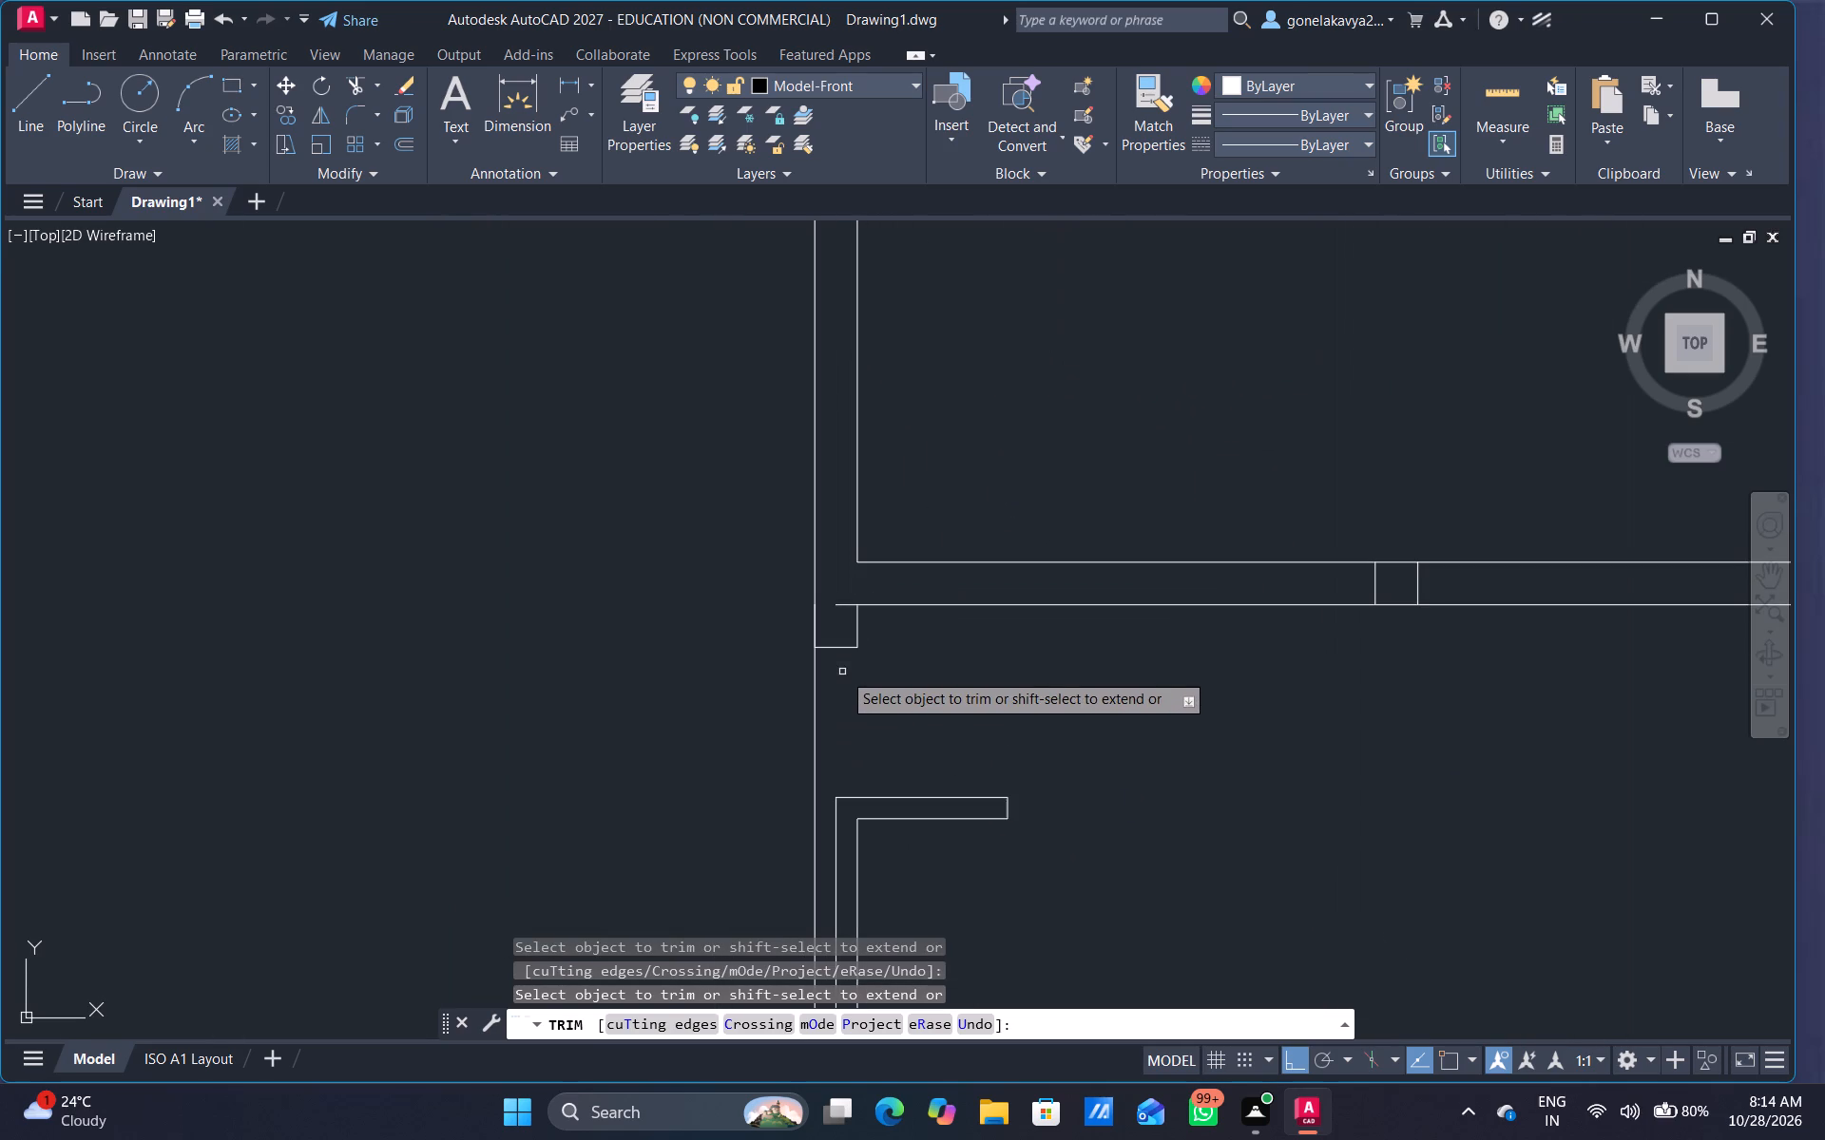
left_click_drag(849, 596, 852, 627)
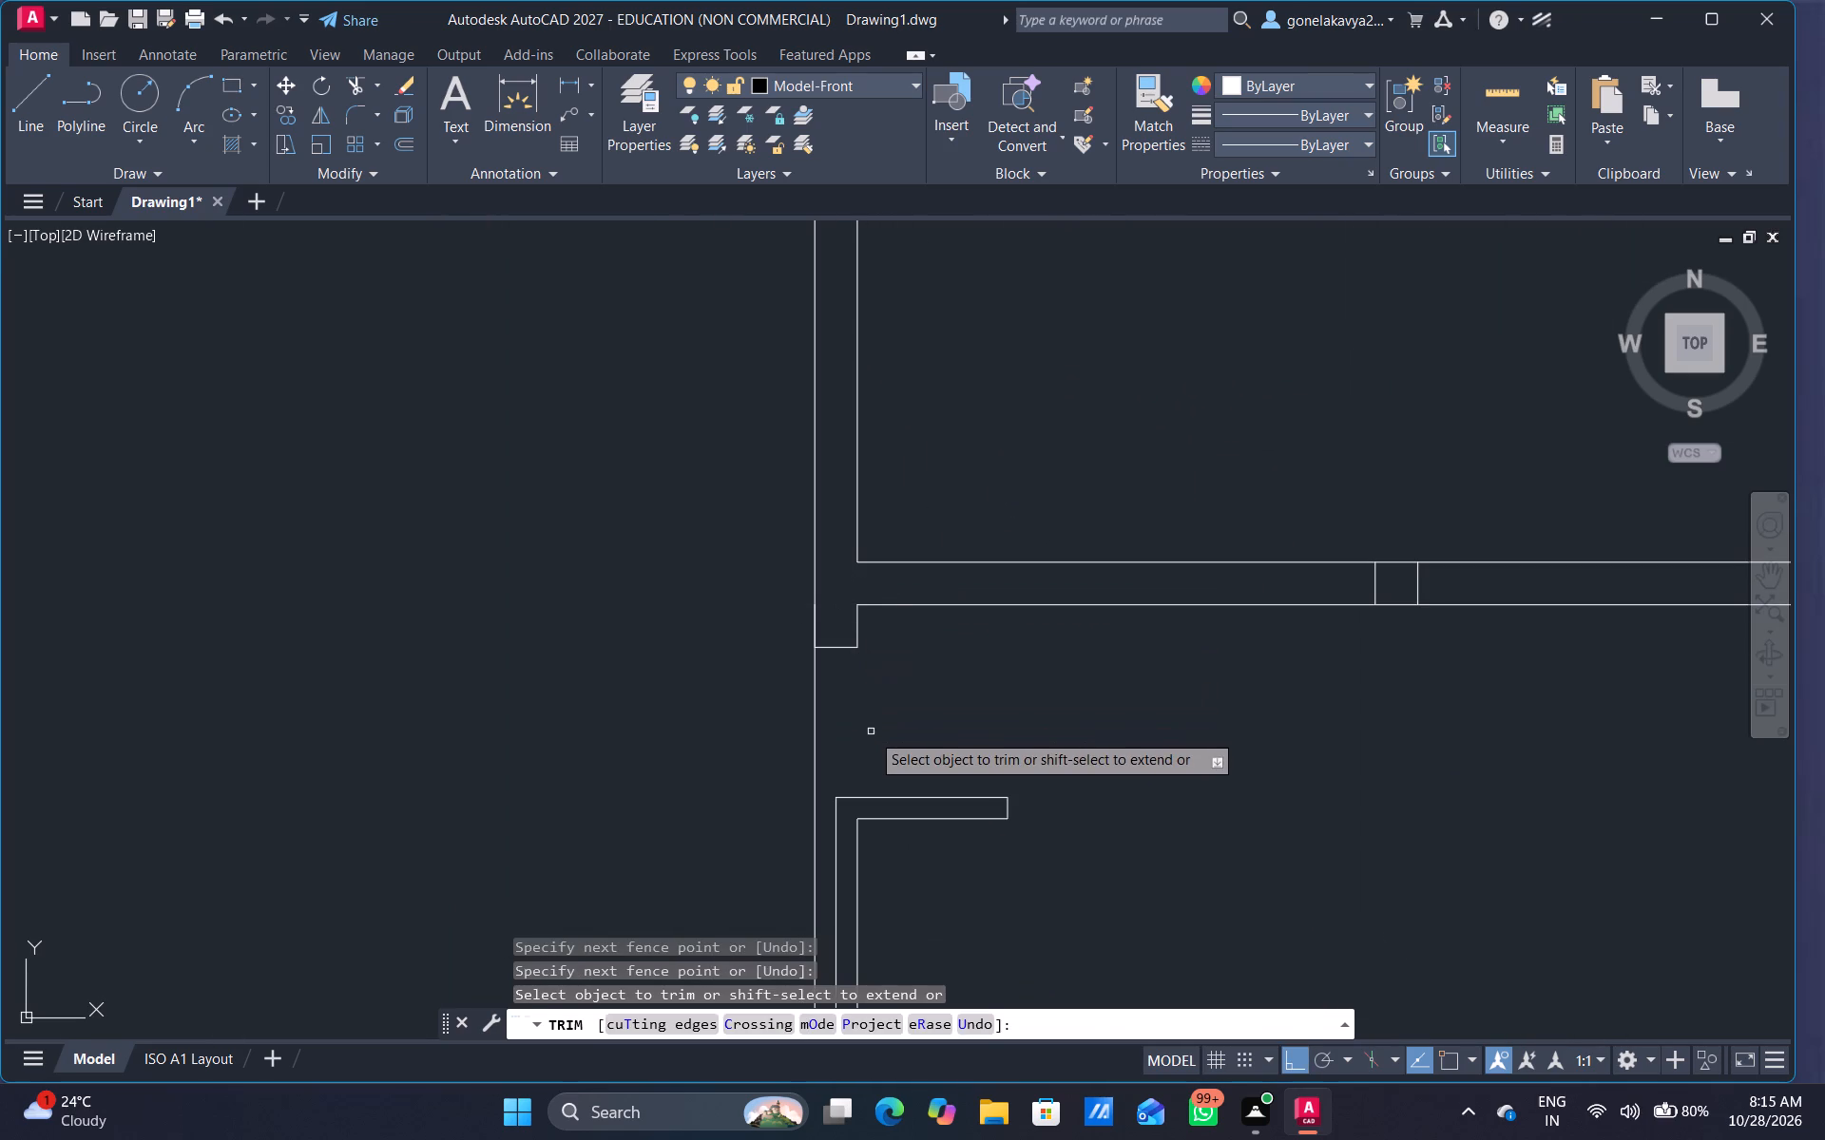
left_click_drag(870, 719, 776, 734)
Trim the two short vertical leftover lines inside the horizontal 9" wall between the two lower east-side rooms.
scroll(1023, 704, "down", 2)
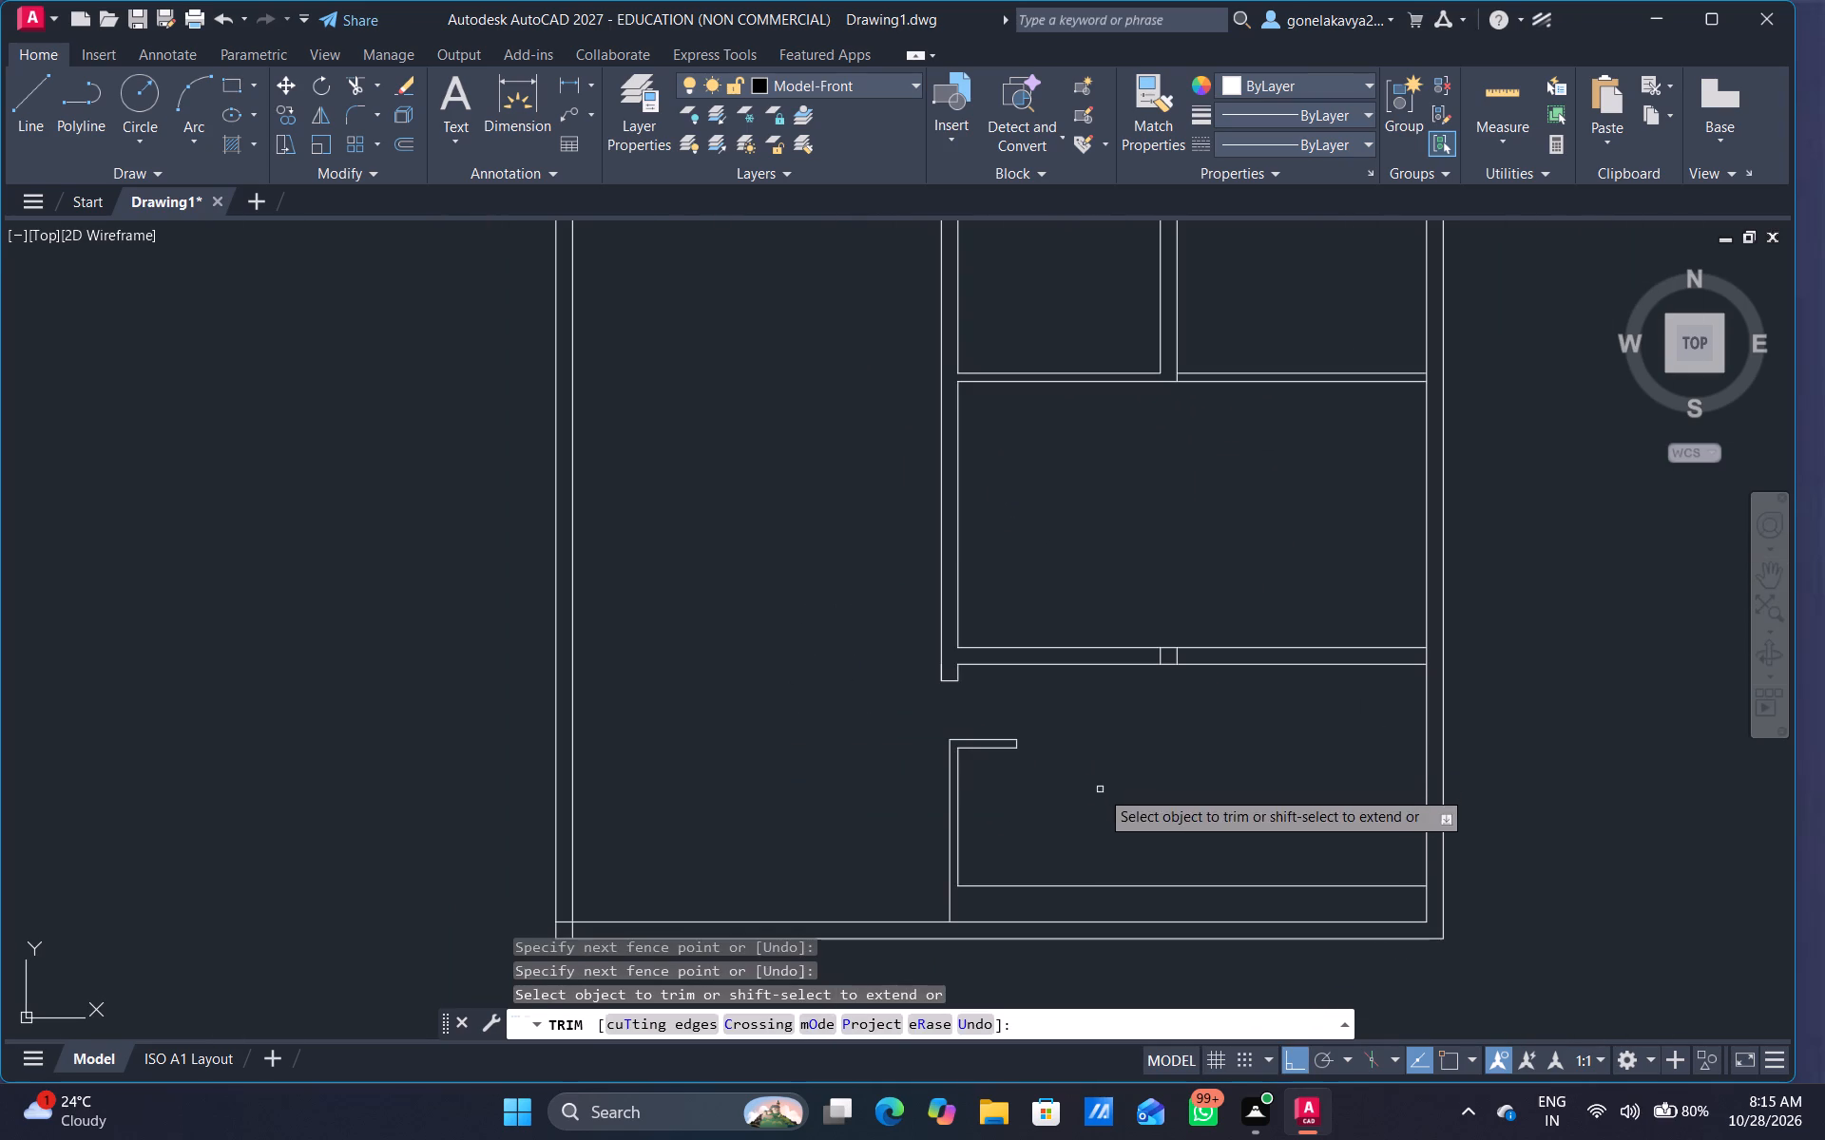
middle_click_drag(1085, 794, 942, 785)
scroll(1027, 664, "up", 3)
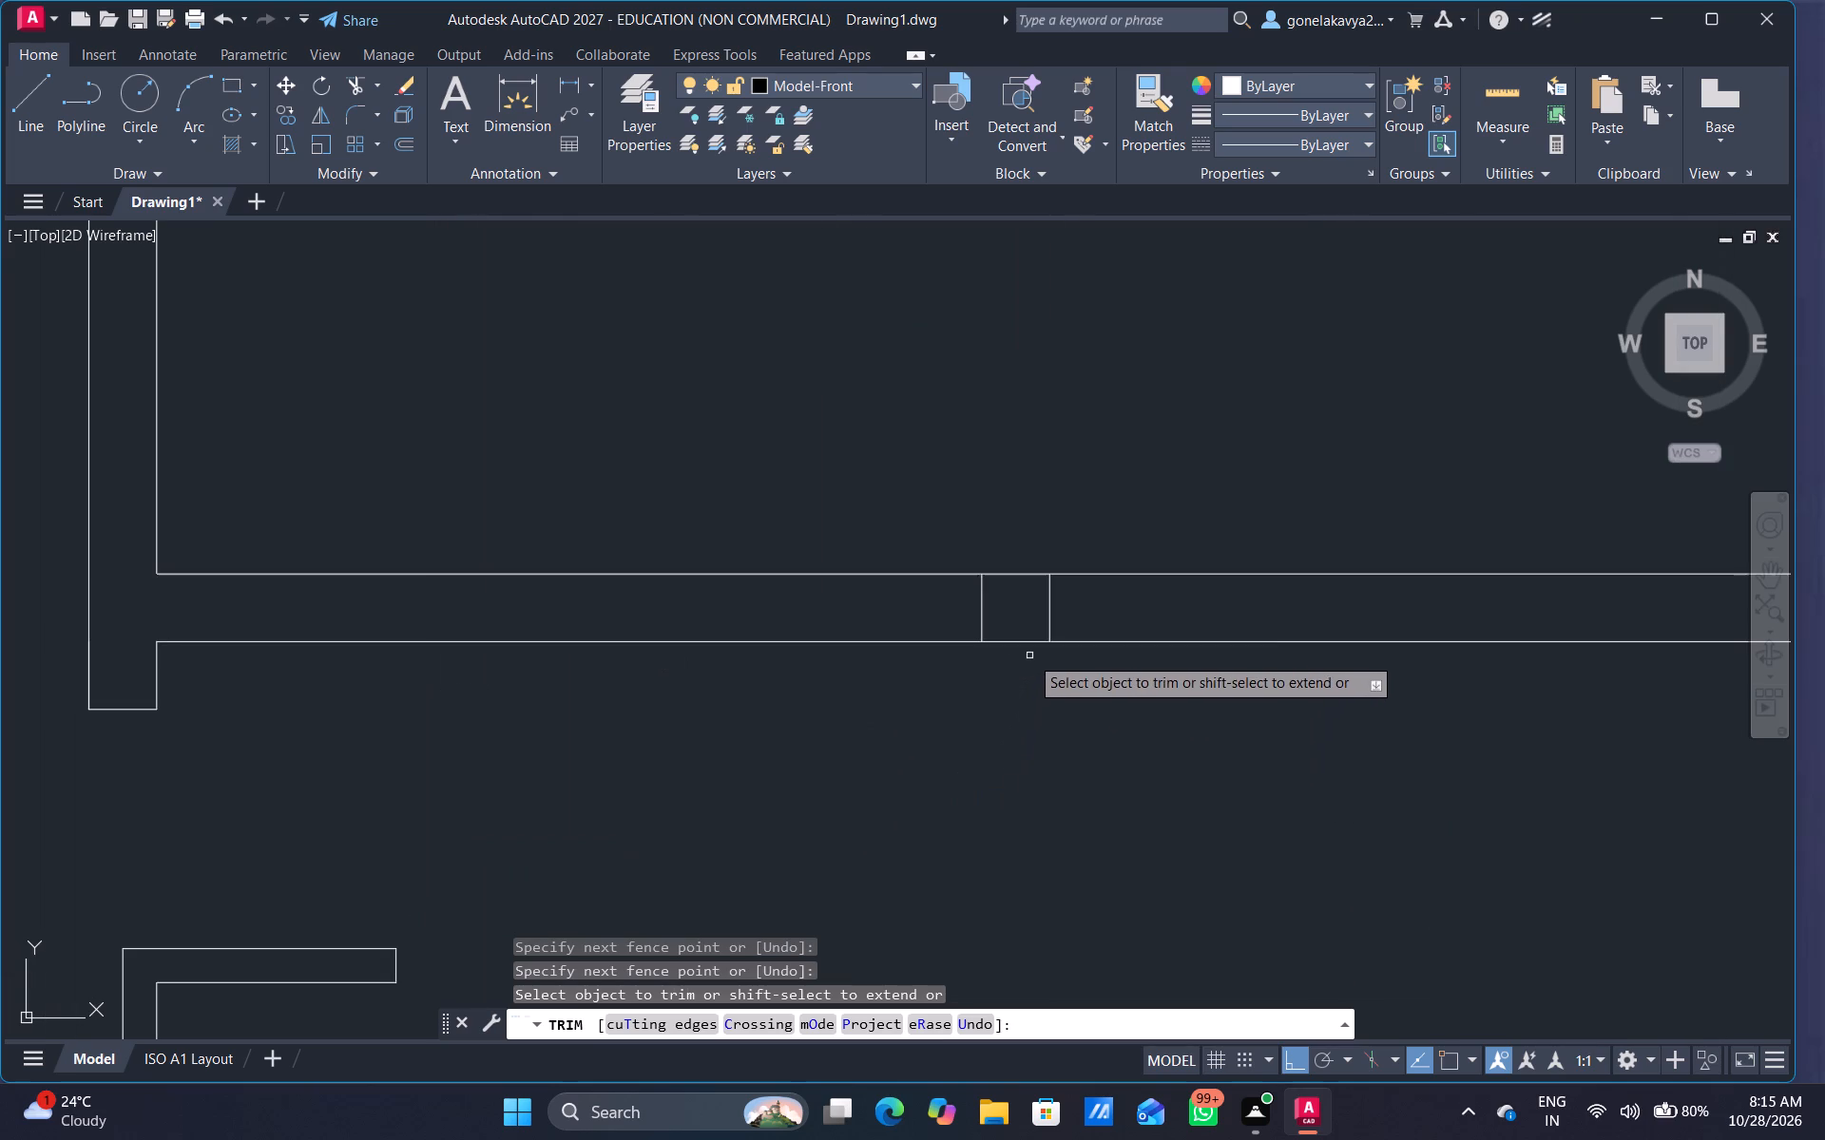
left_click_drag(893, 612, 1102, 601)
Trim the east wall's inner line where the 4.5" partition south of the two small rooms meets it.
scroll(1144, 689, "down", 4)
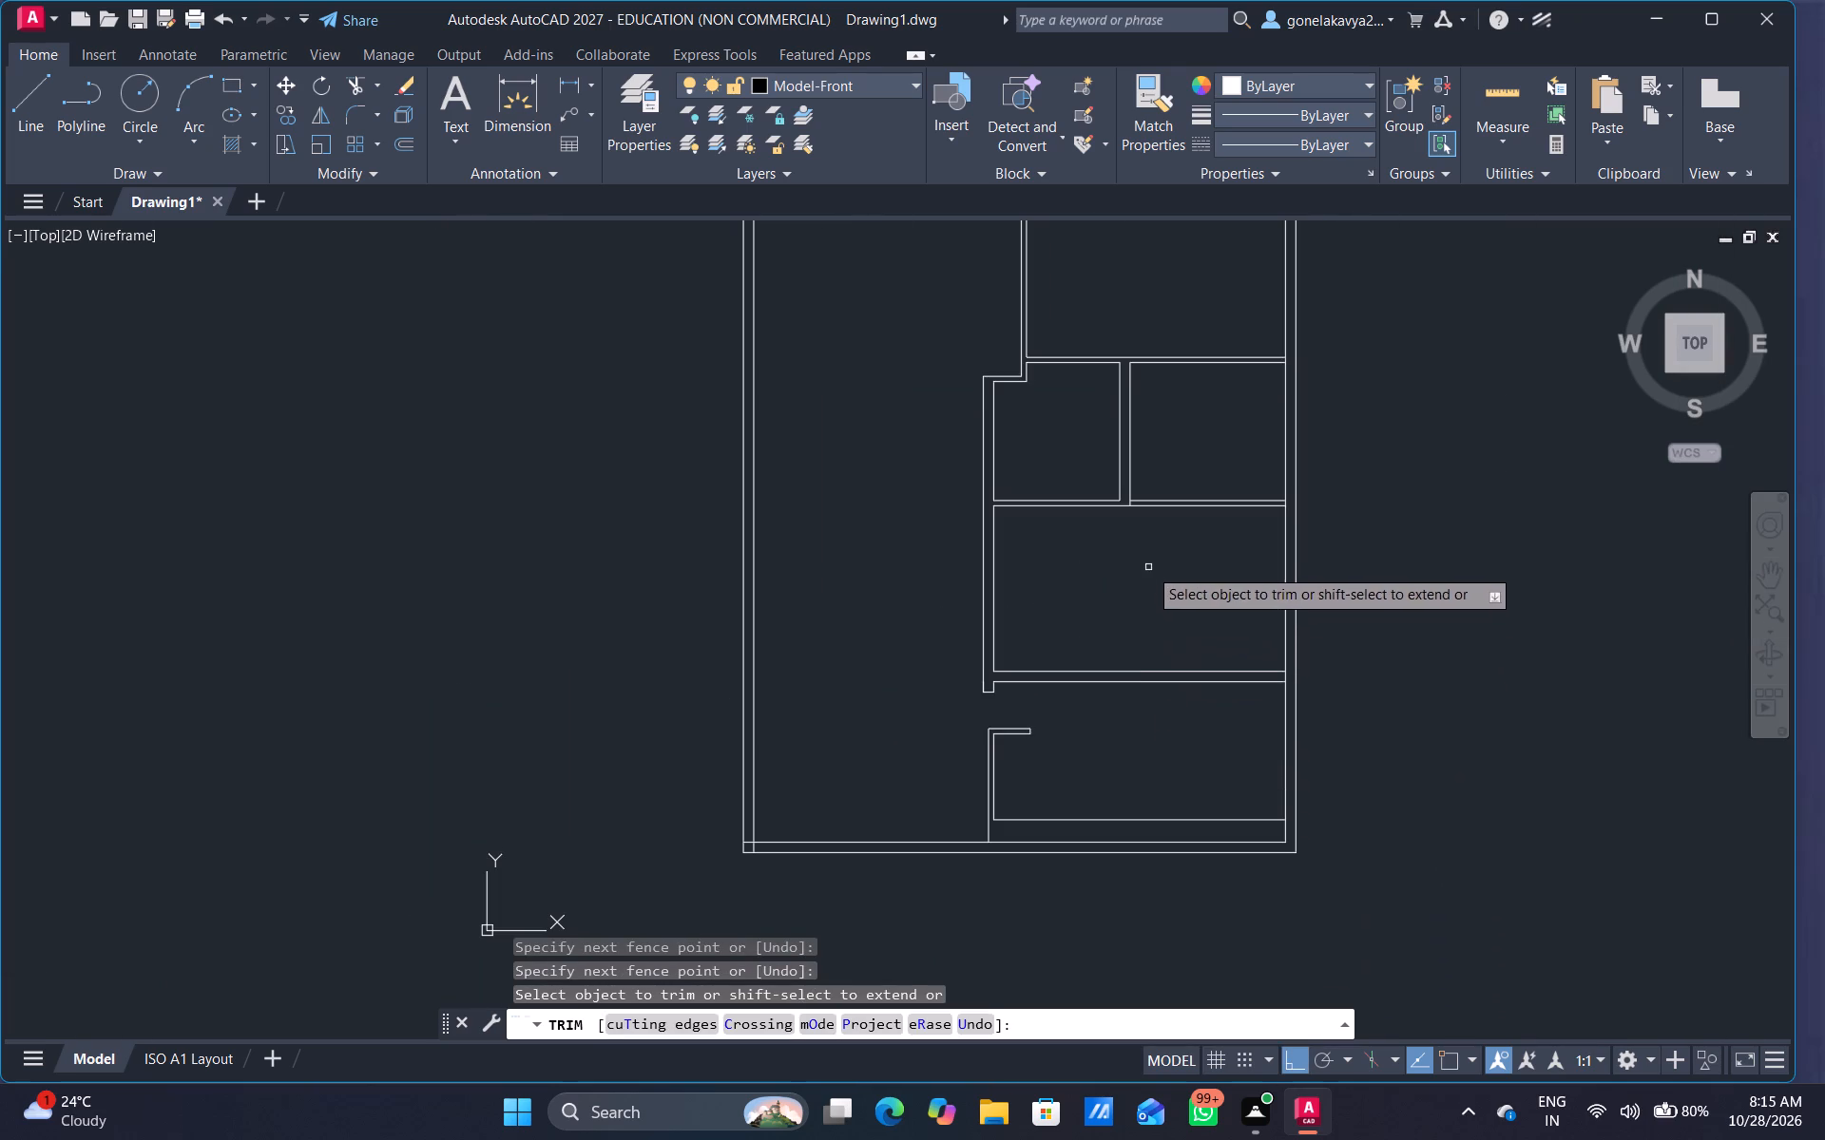
middle_click_drag(1147, 565, 1002, 646)
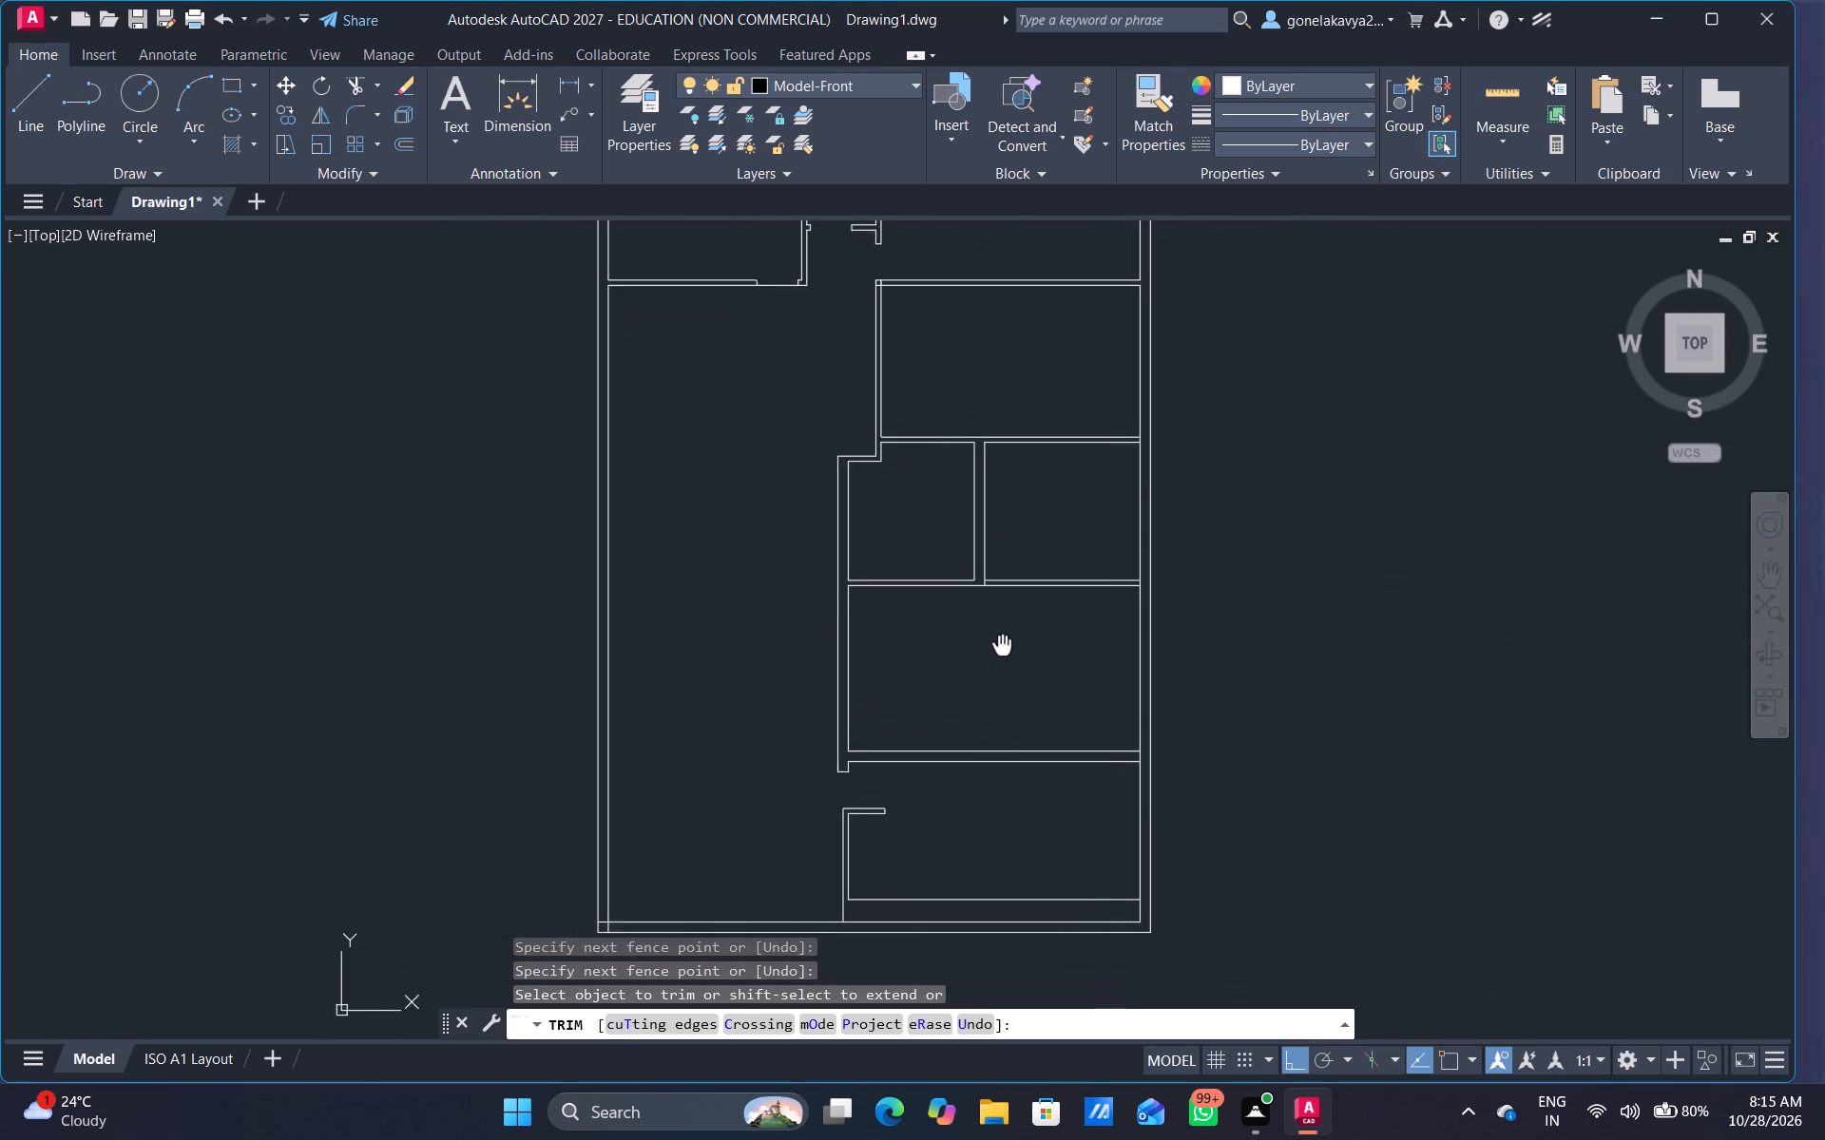
middle_click_drag(1002, 646, 991, 634)
scroll(1113, 560, "up", 2)
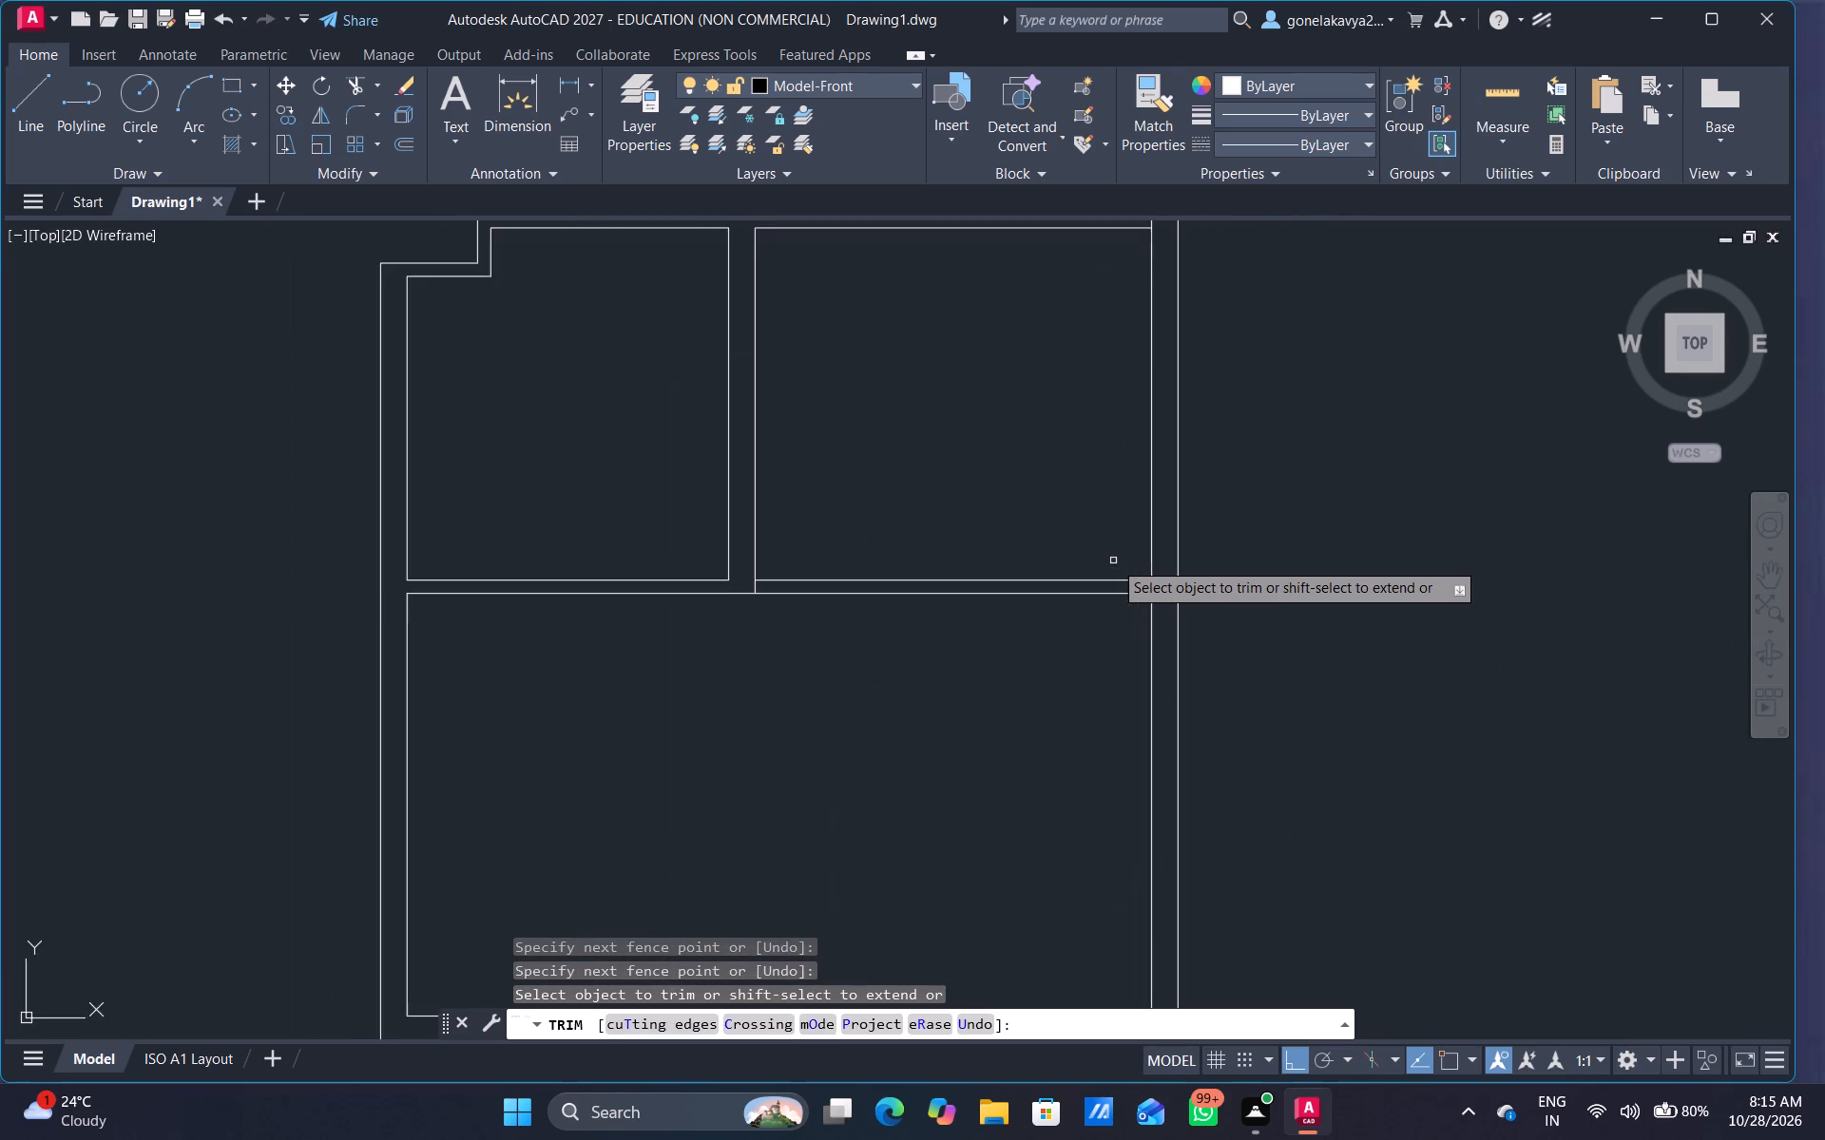
scroll(1113, 560, "up", 2)
middle_click_drag(1113, 560, 962, 518)
scroll(1056, 594, "up", 3)
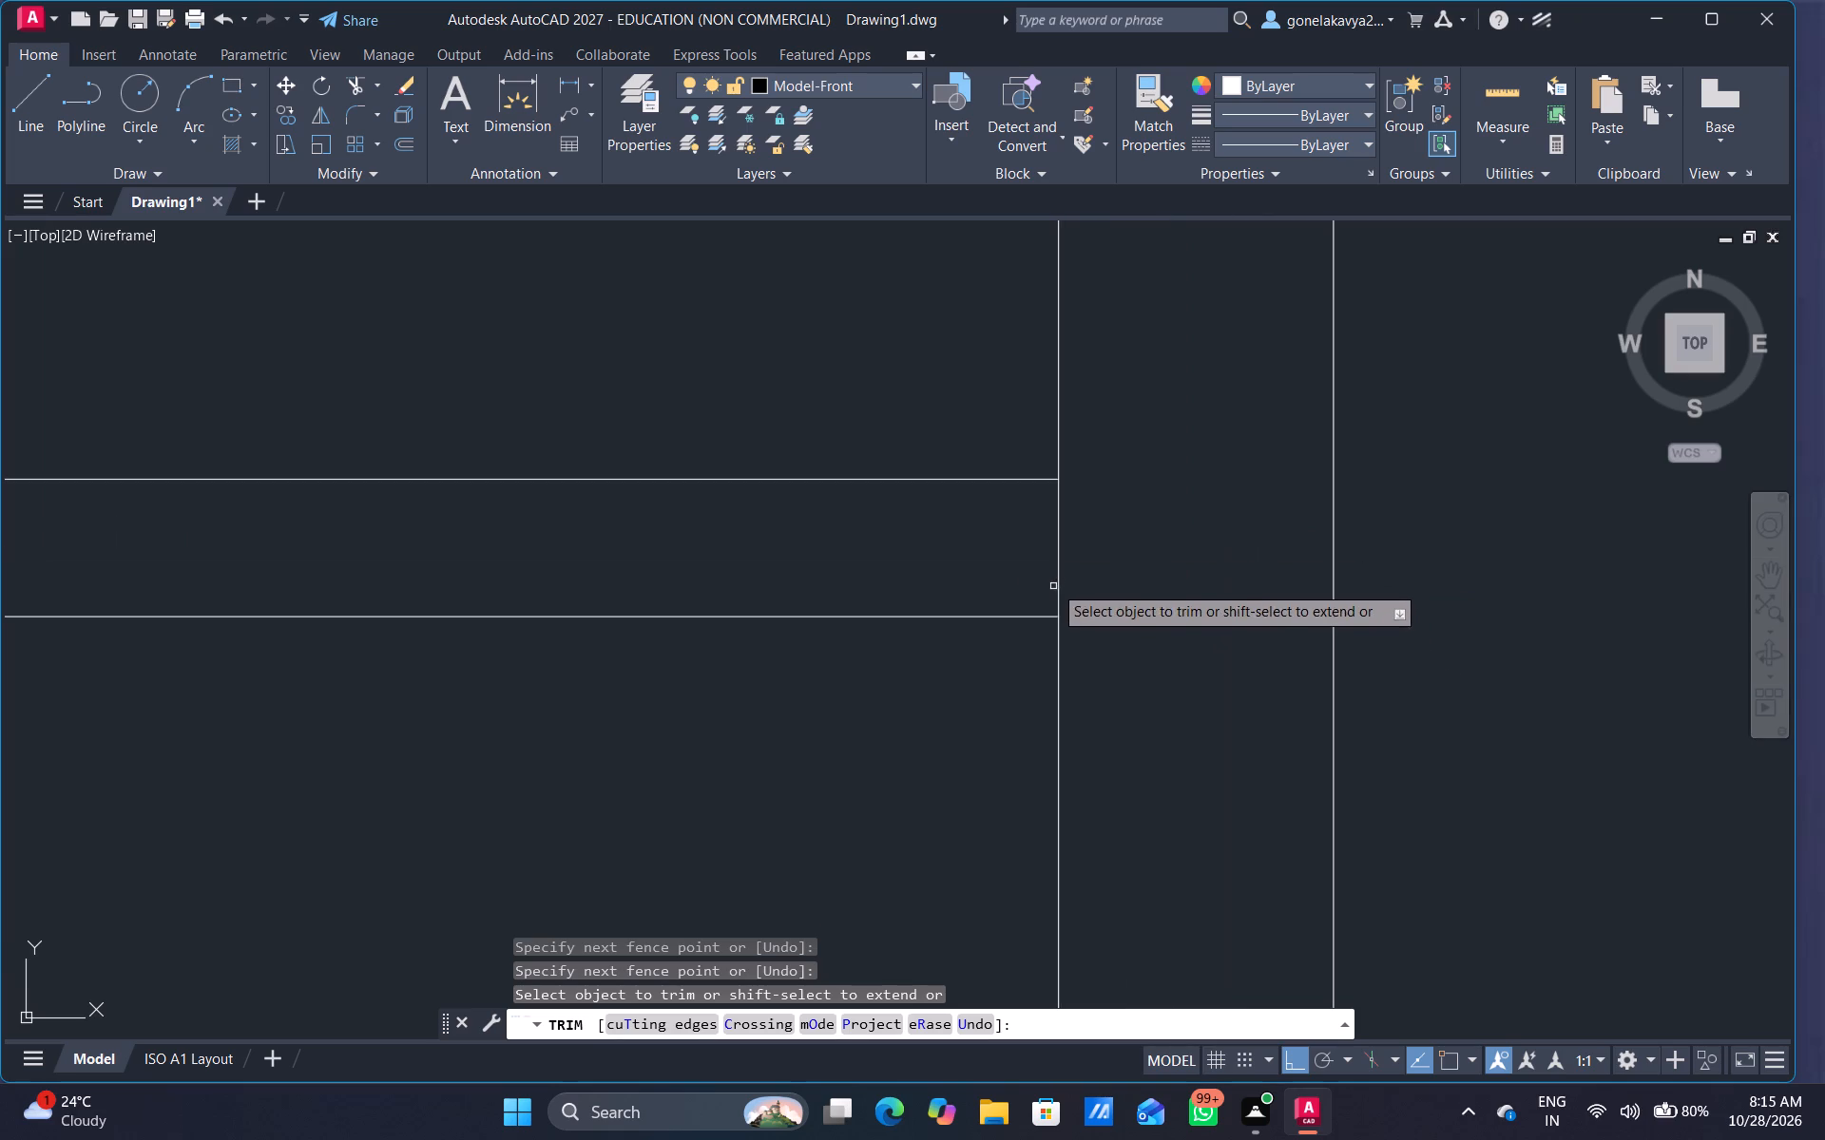
left_click_drag(1052, 580, 1085, 535)
Trim the east wall's inner line where the 4.5" partition north of the two small rooms meets it.
scroll(1109, 517, "down", 4)
middle_click_drag(1024, 426, 960, 758)
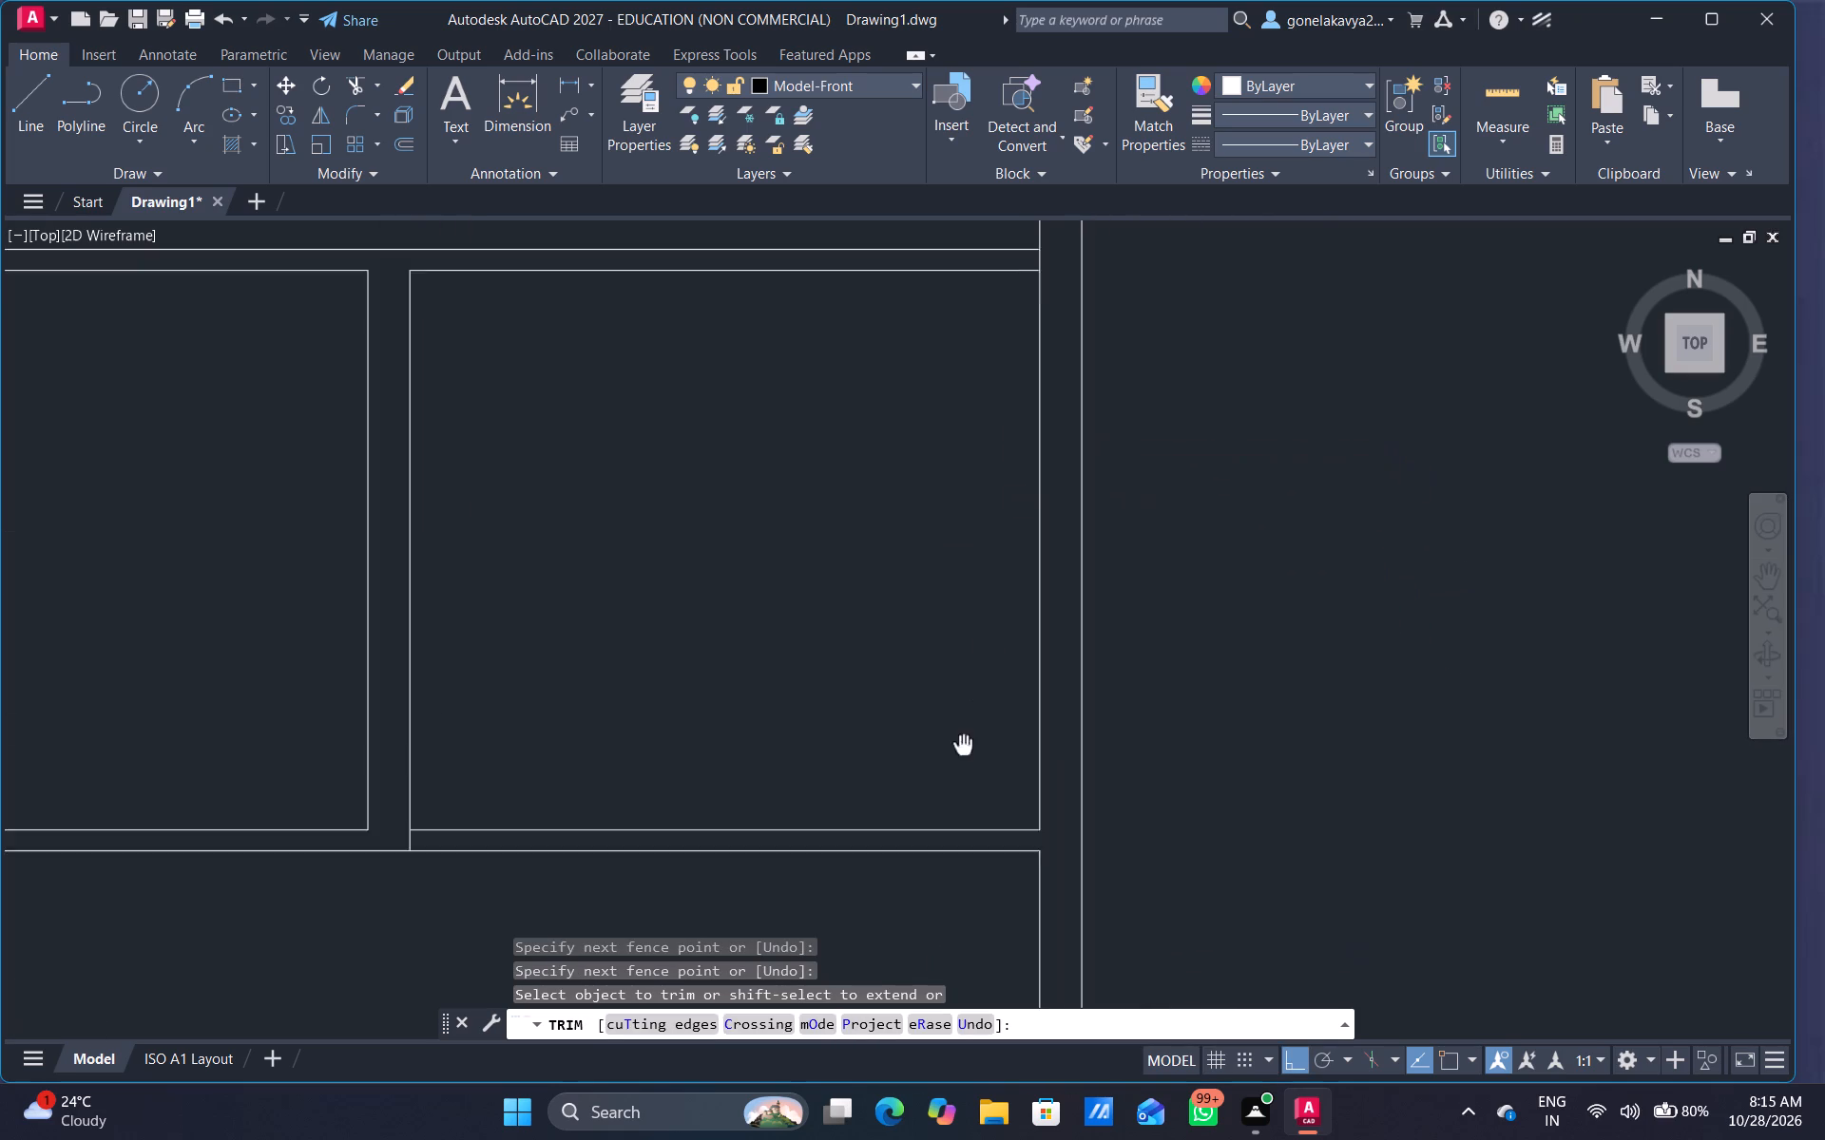
middle_click_drag(960, 758, 954, 784)
middle_click_drag(998, 372, 986, 554)
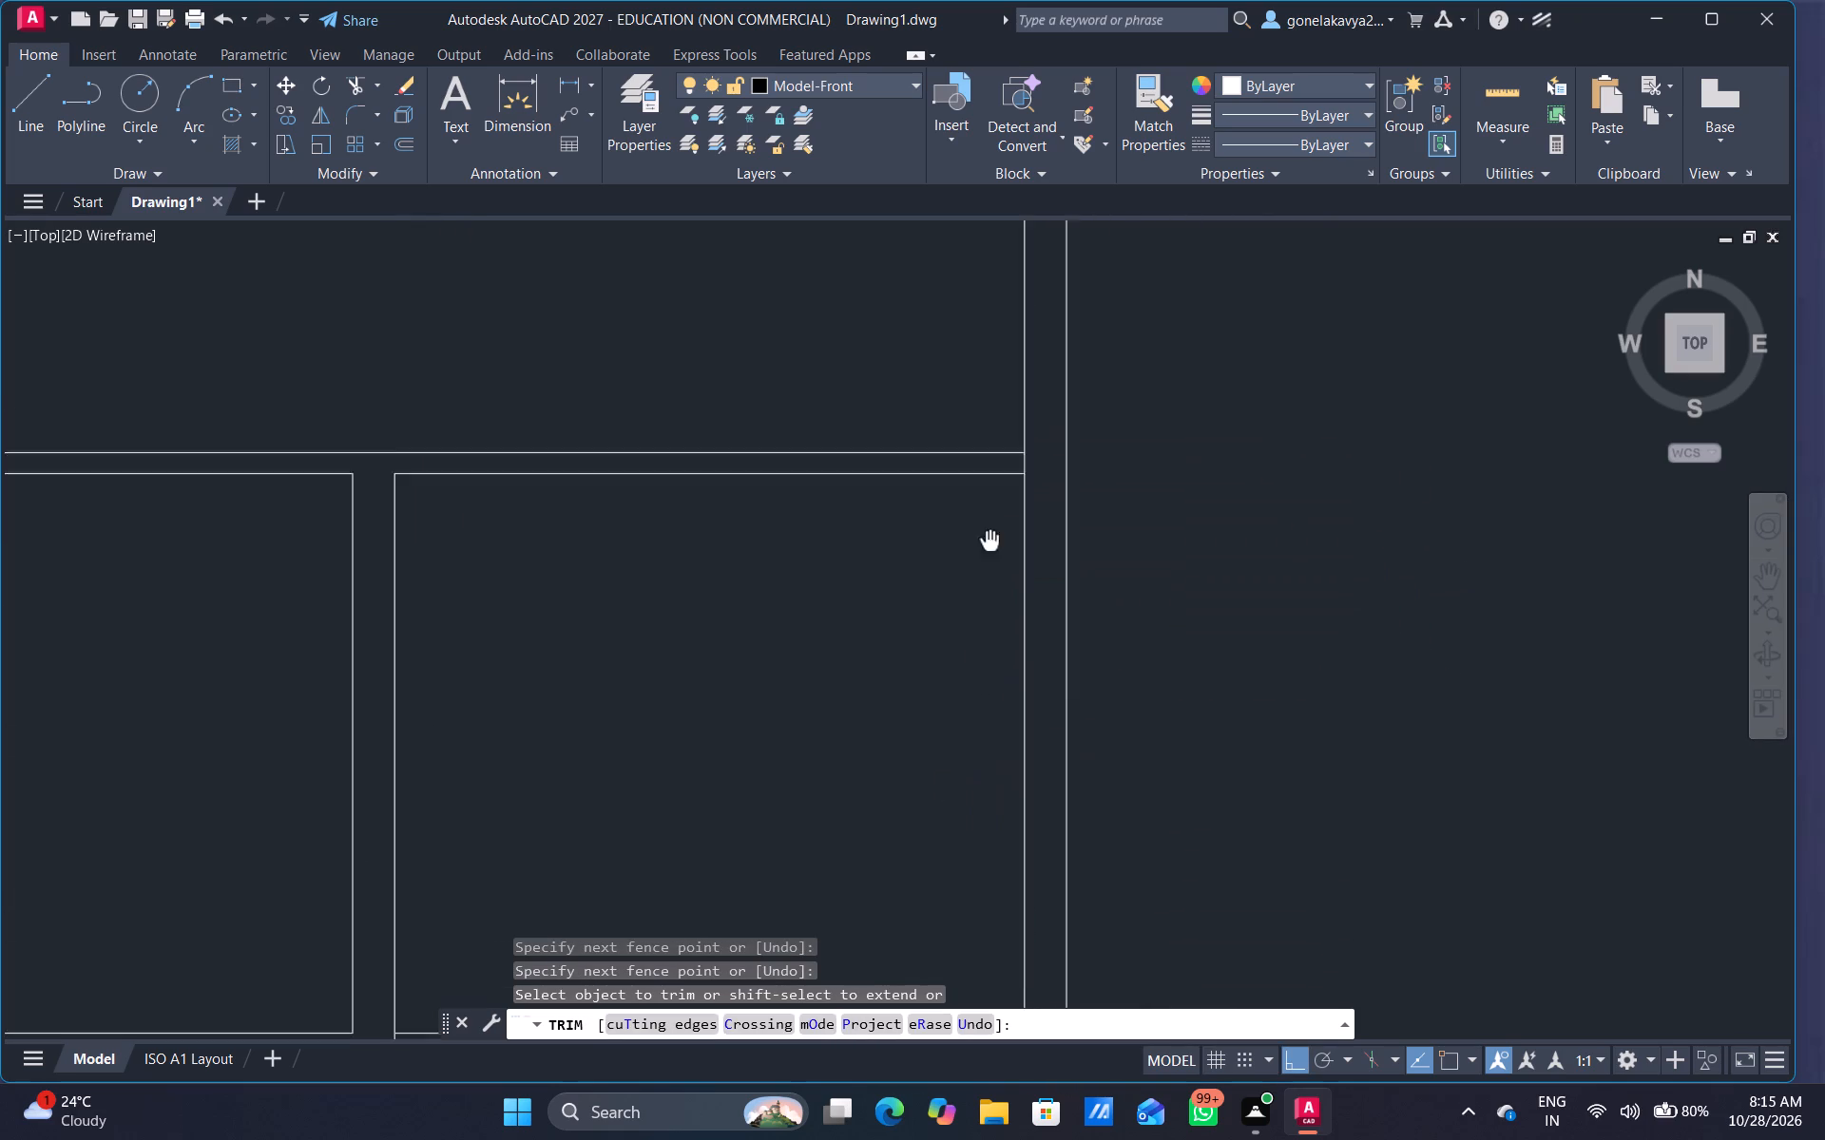
middle_click_drag(986, 554, 946, 709)
scroll(974, 653, "up", 2)
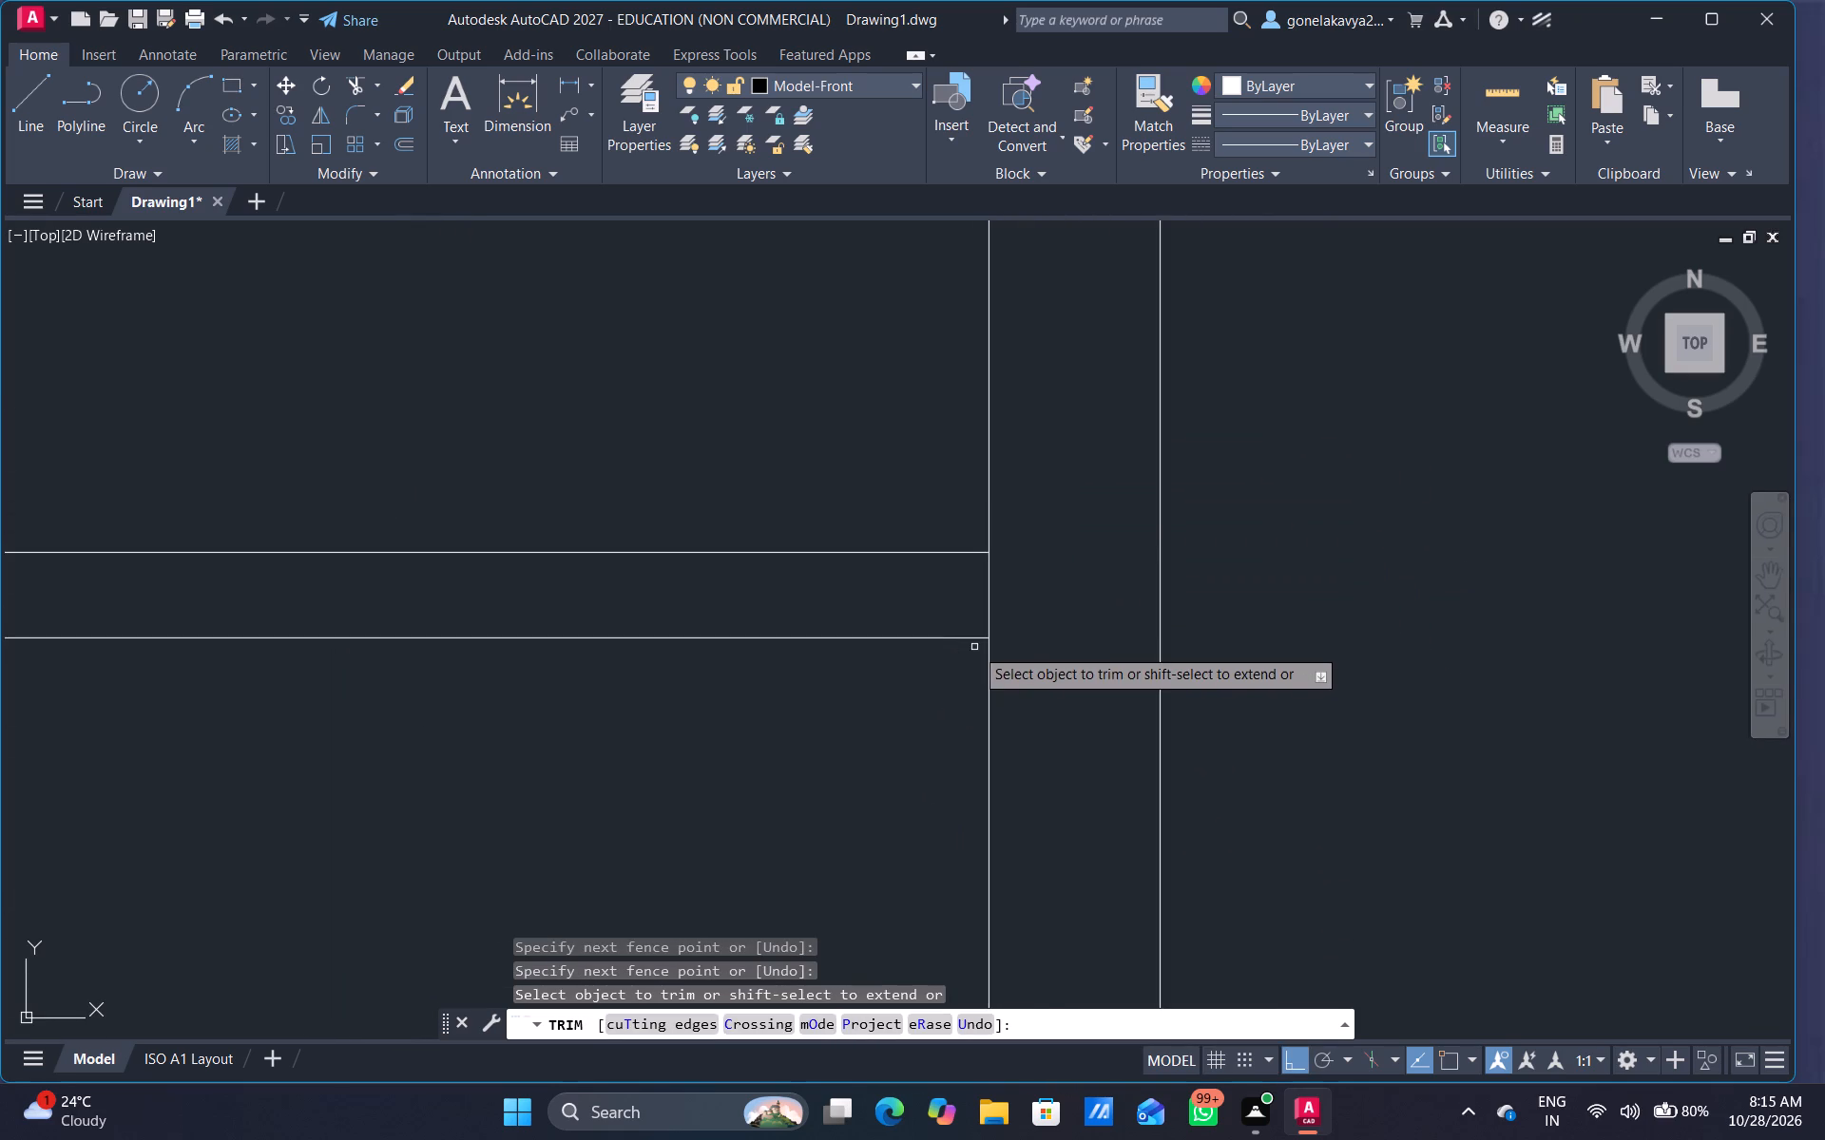
scroll(974, 647, "up", 3)
left_click_drag(933, 560, 1051, 500)
Extend the lower line of the horizontal 9" wall east to the east wall's outer line.
scroll(1085, 491, "down", 7)
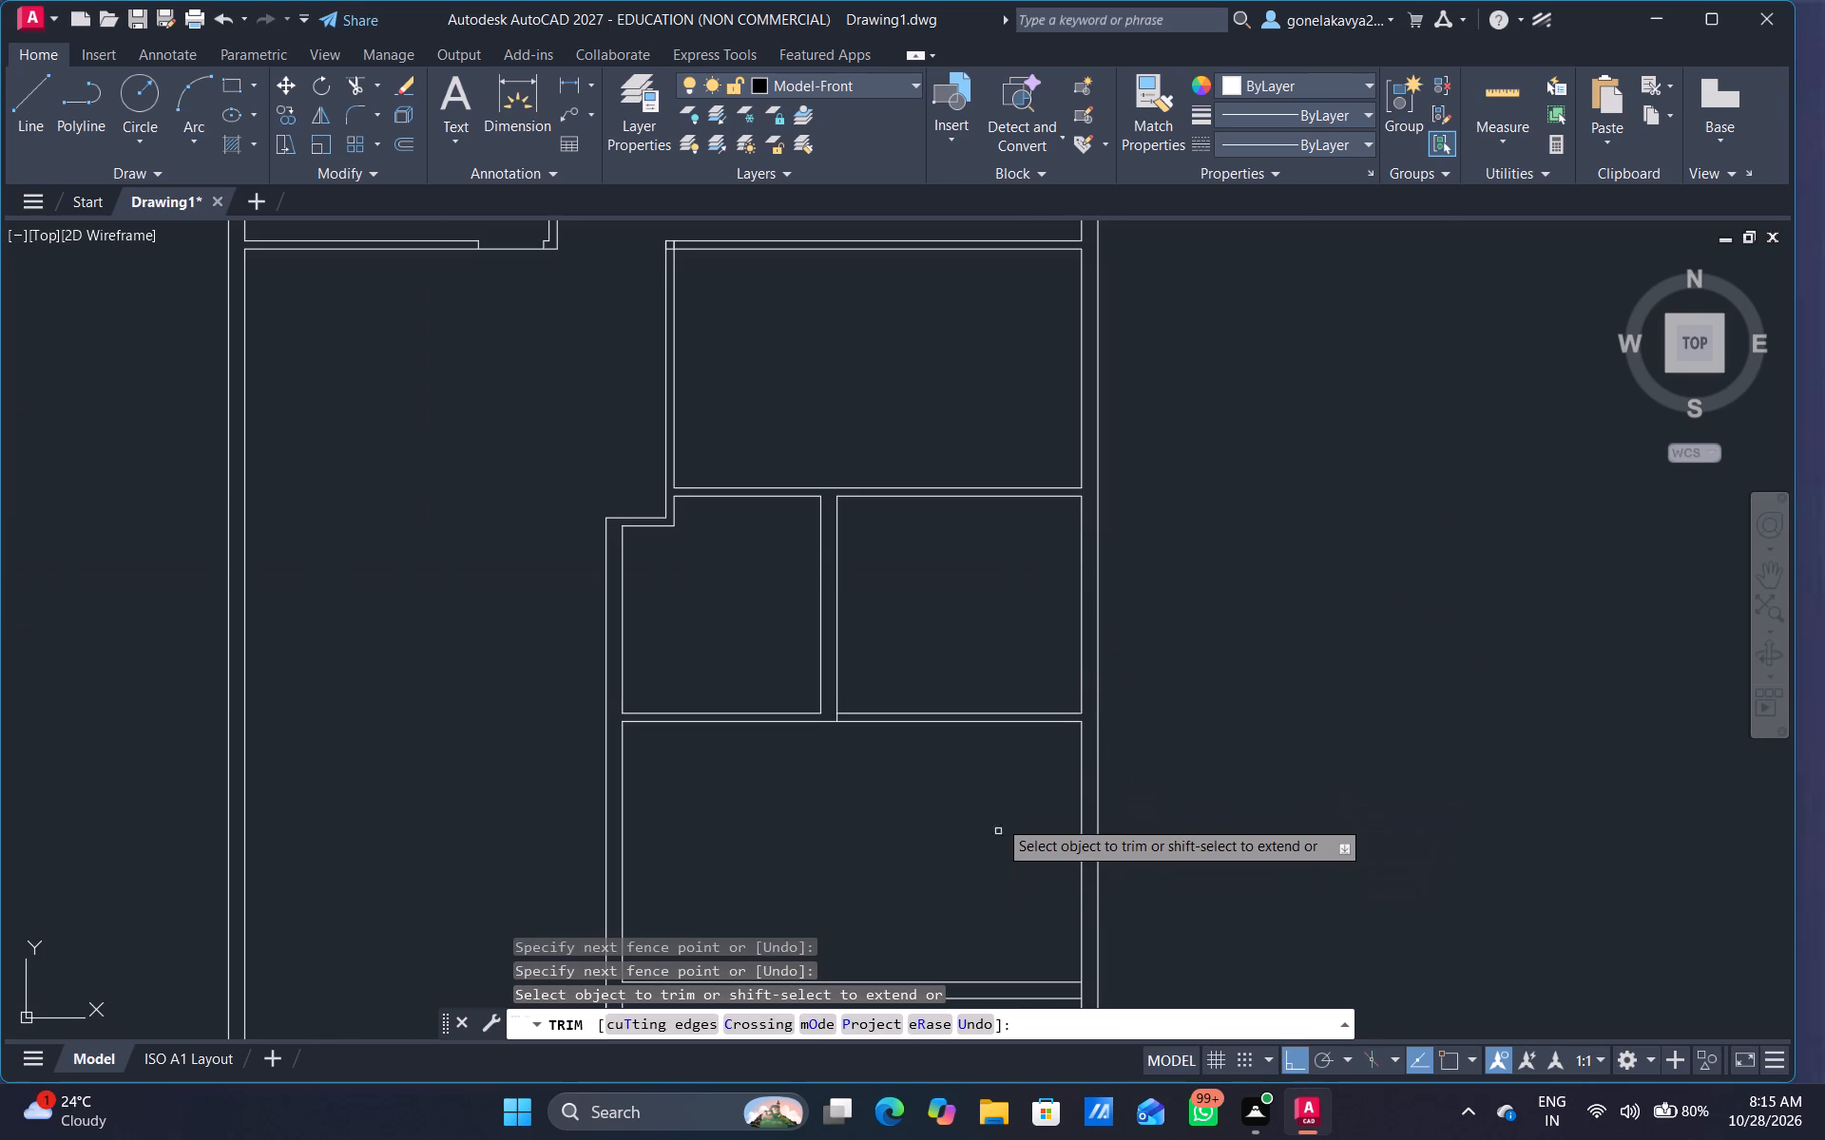
scroll(987, 801, "down", 1)
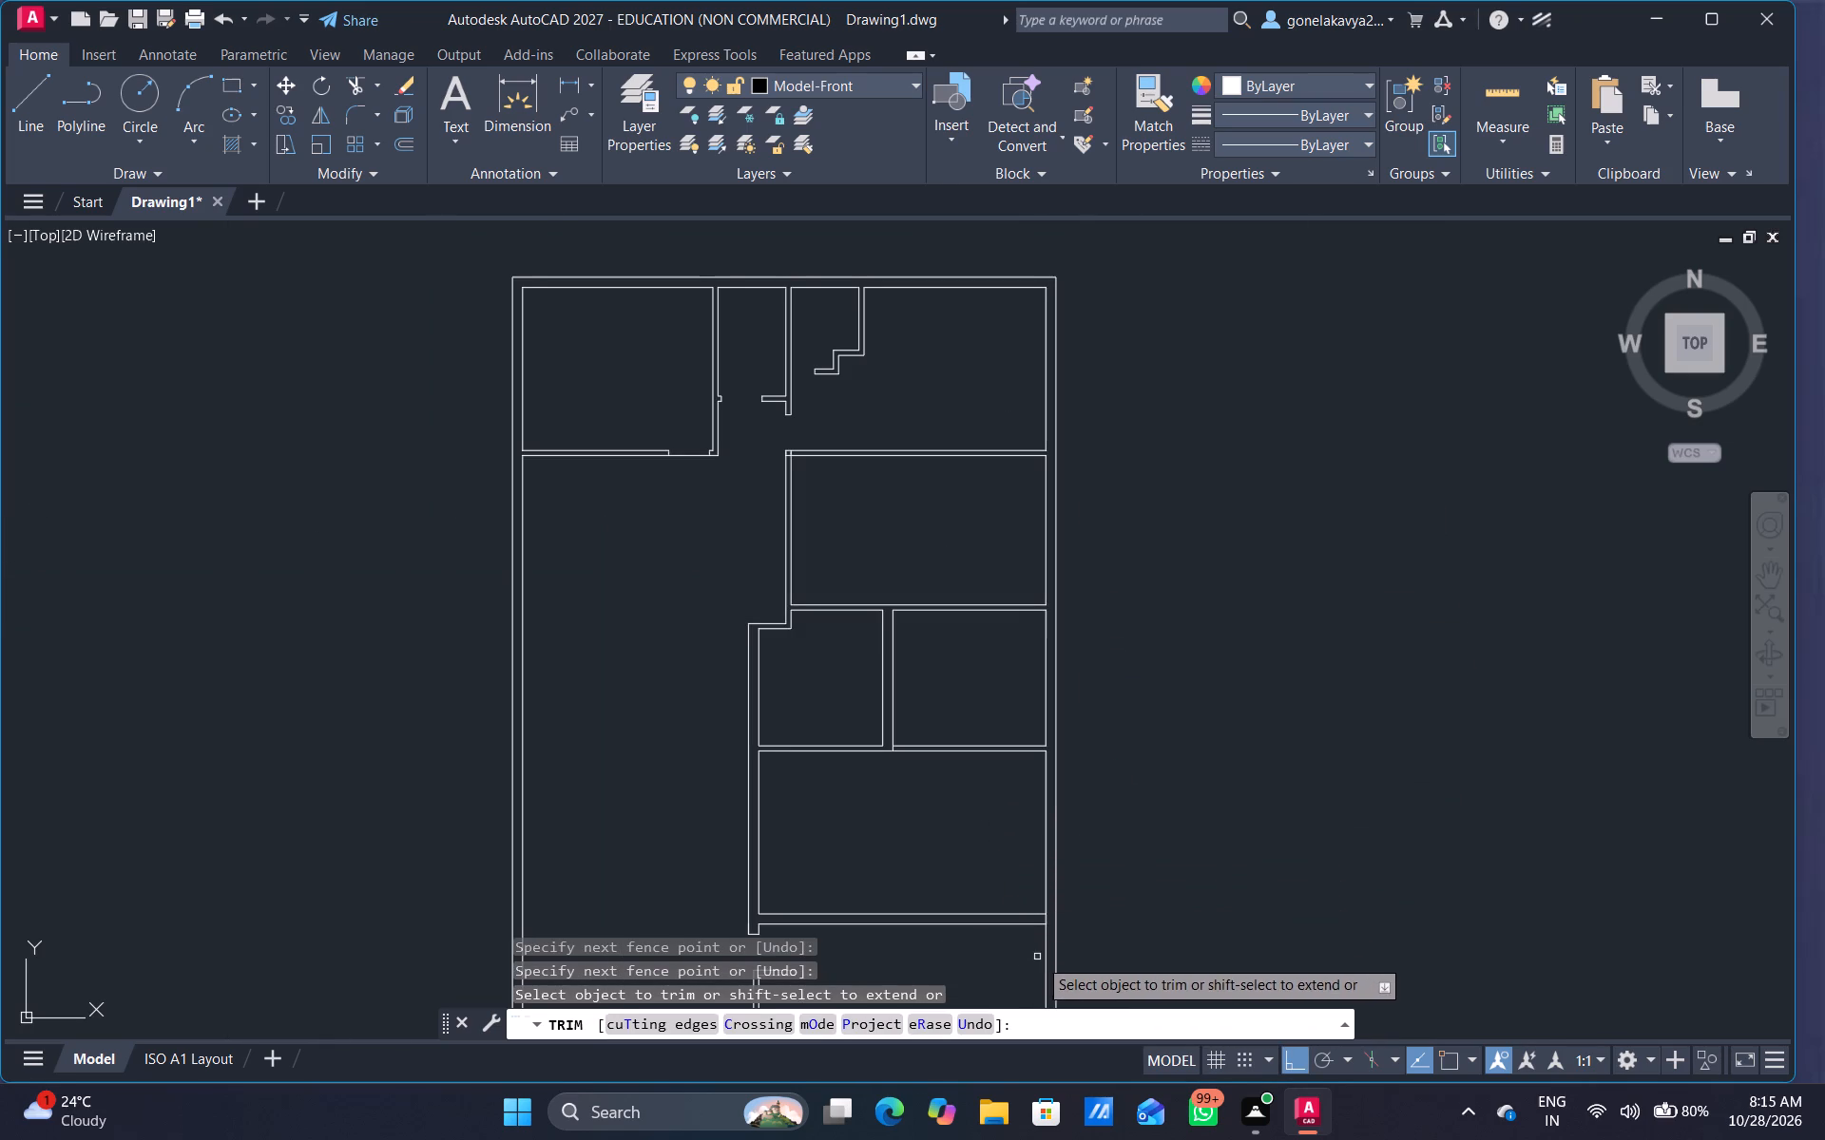
scroll(1046, 953, "up", 4)
scroll(932, 959, "down", 2)
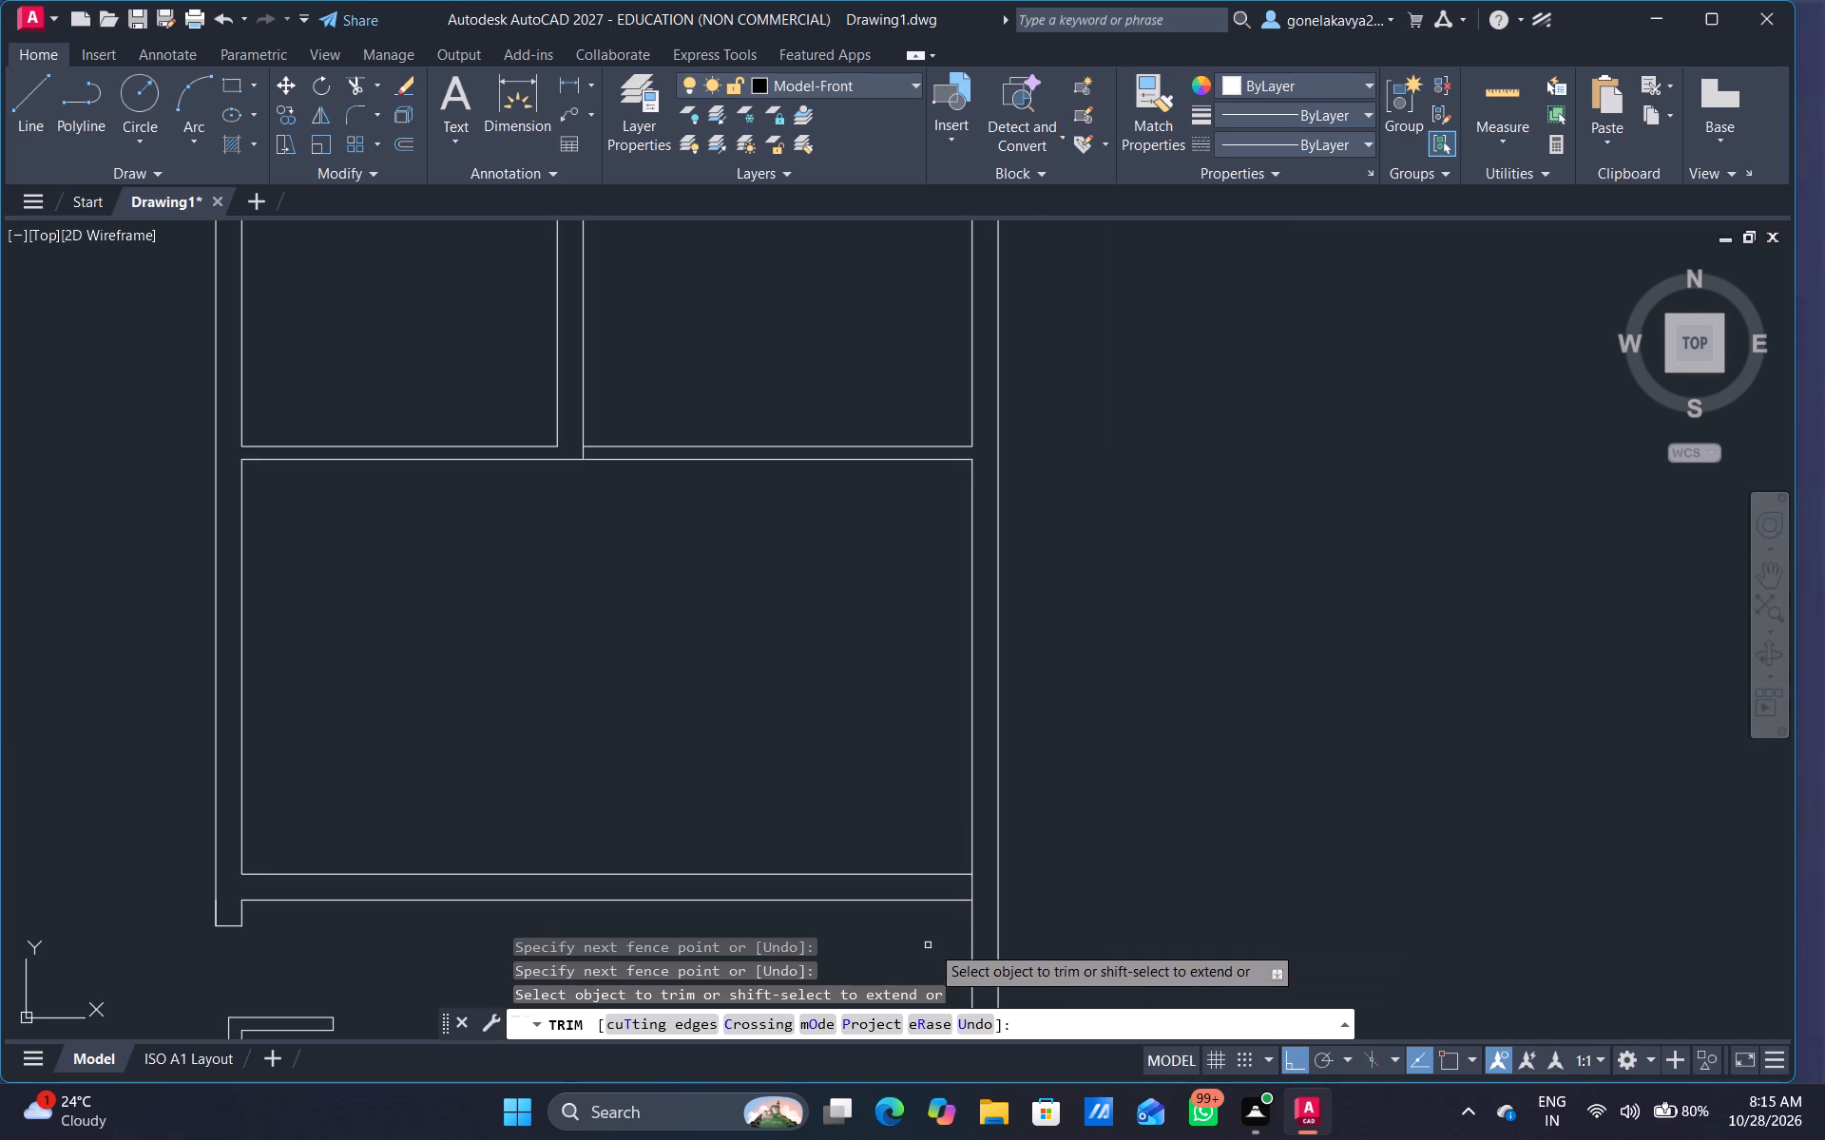
middle_click_drag(893, 855, 968, 455)
scroll(970, 454, "down", 1)
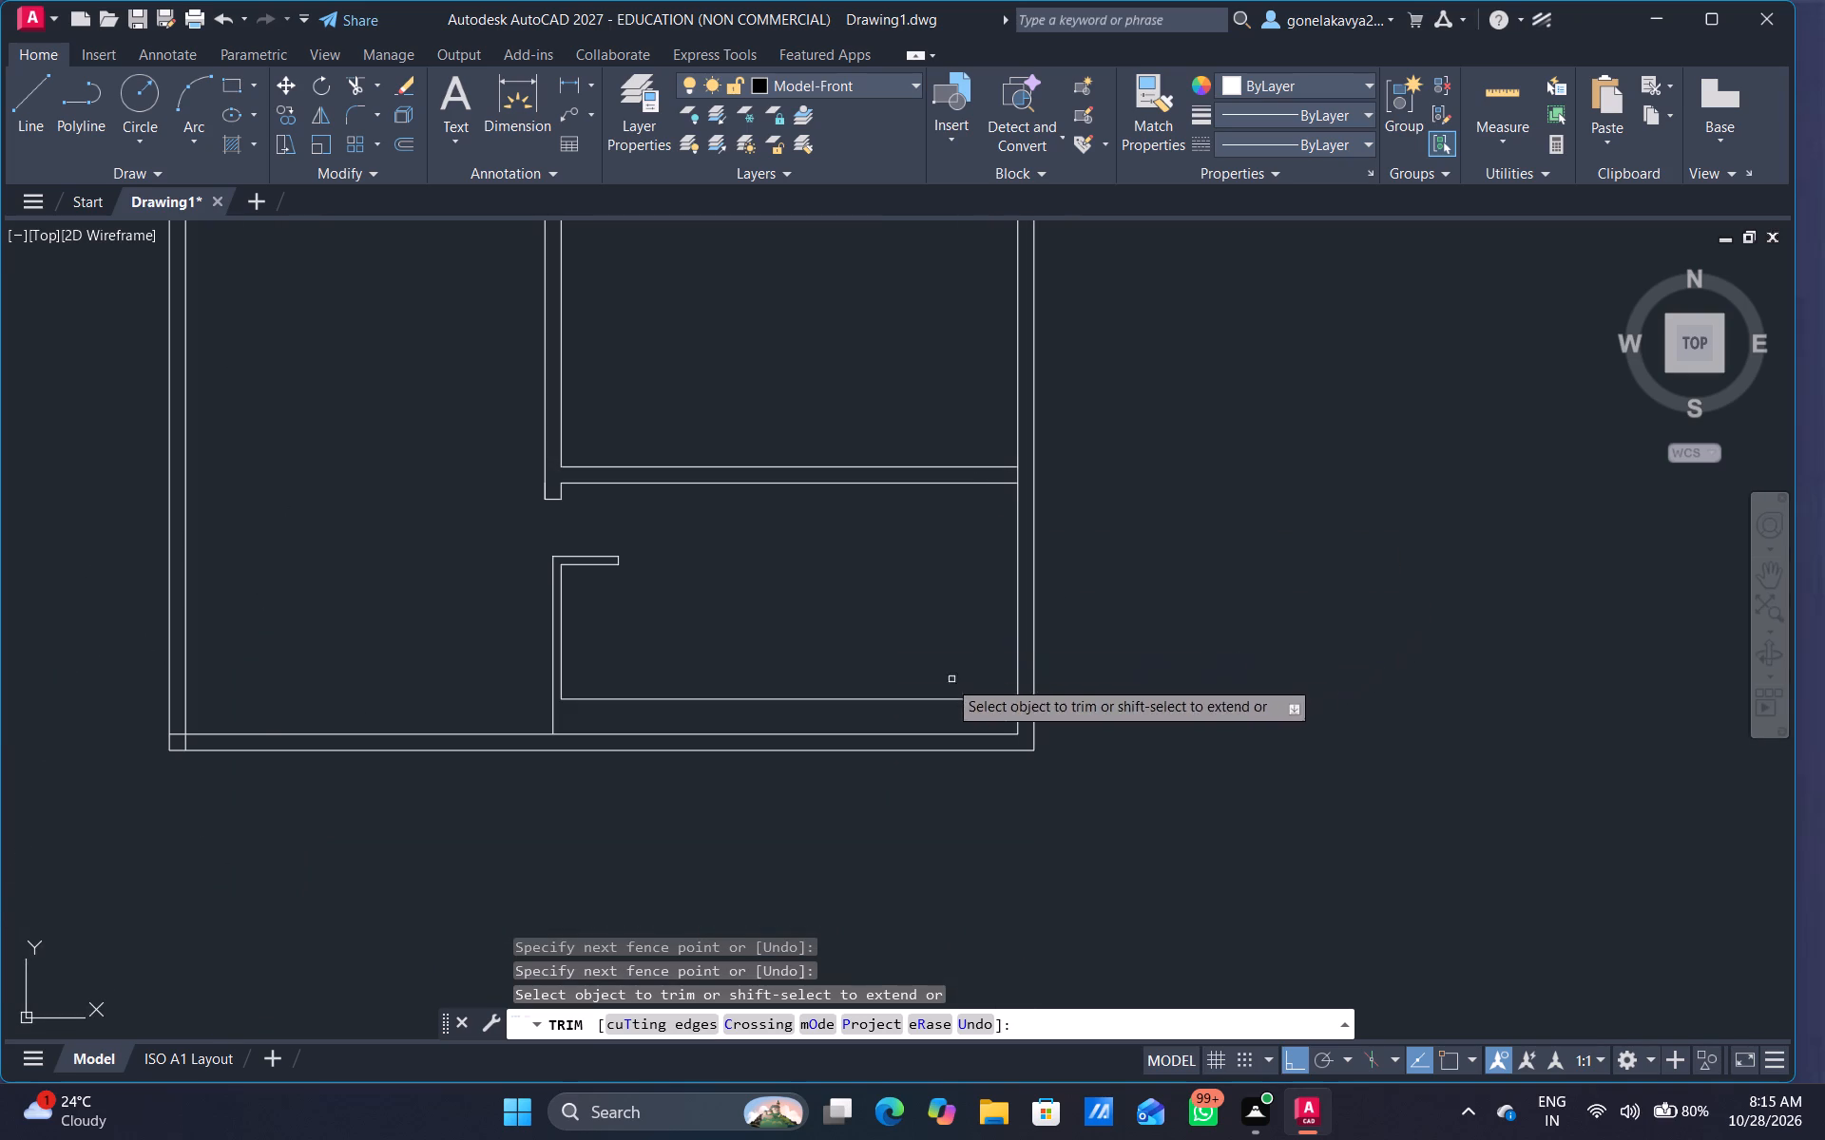
middle_click_drag(886, 596, 759, 852)
key("Escape")
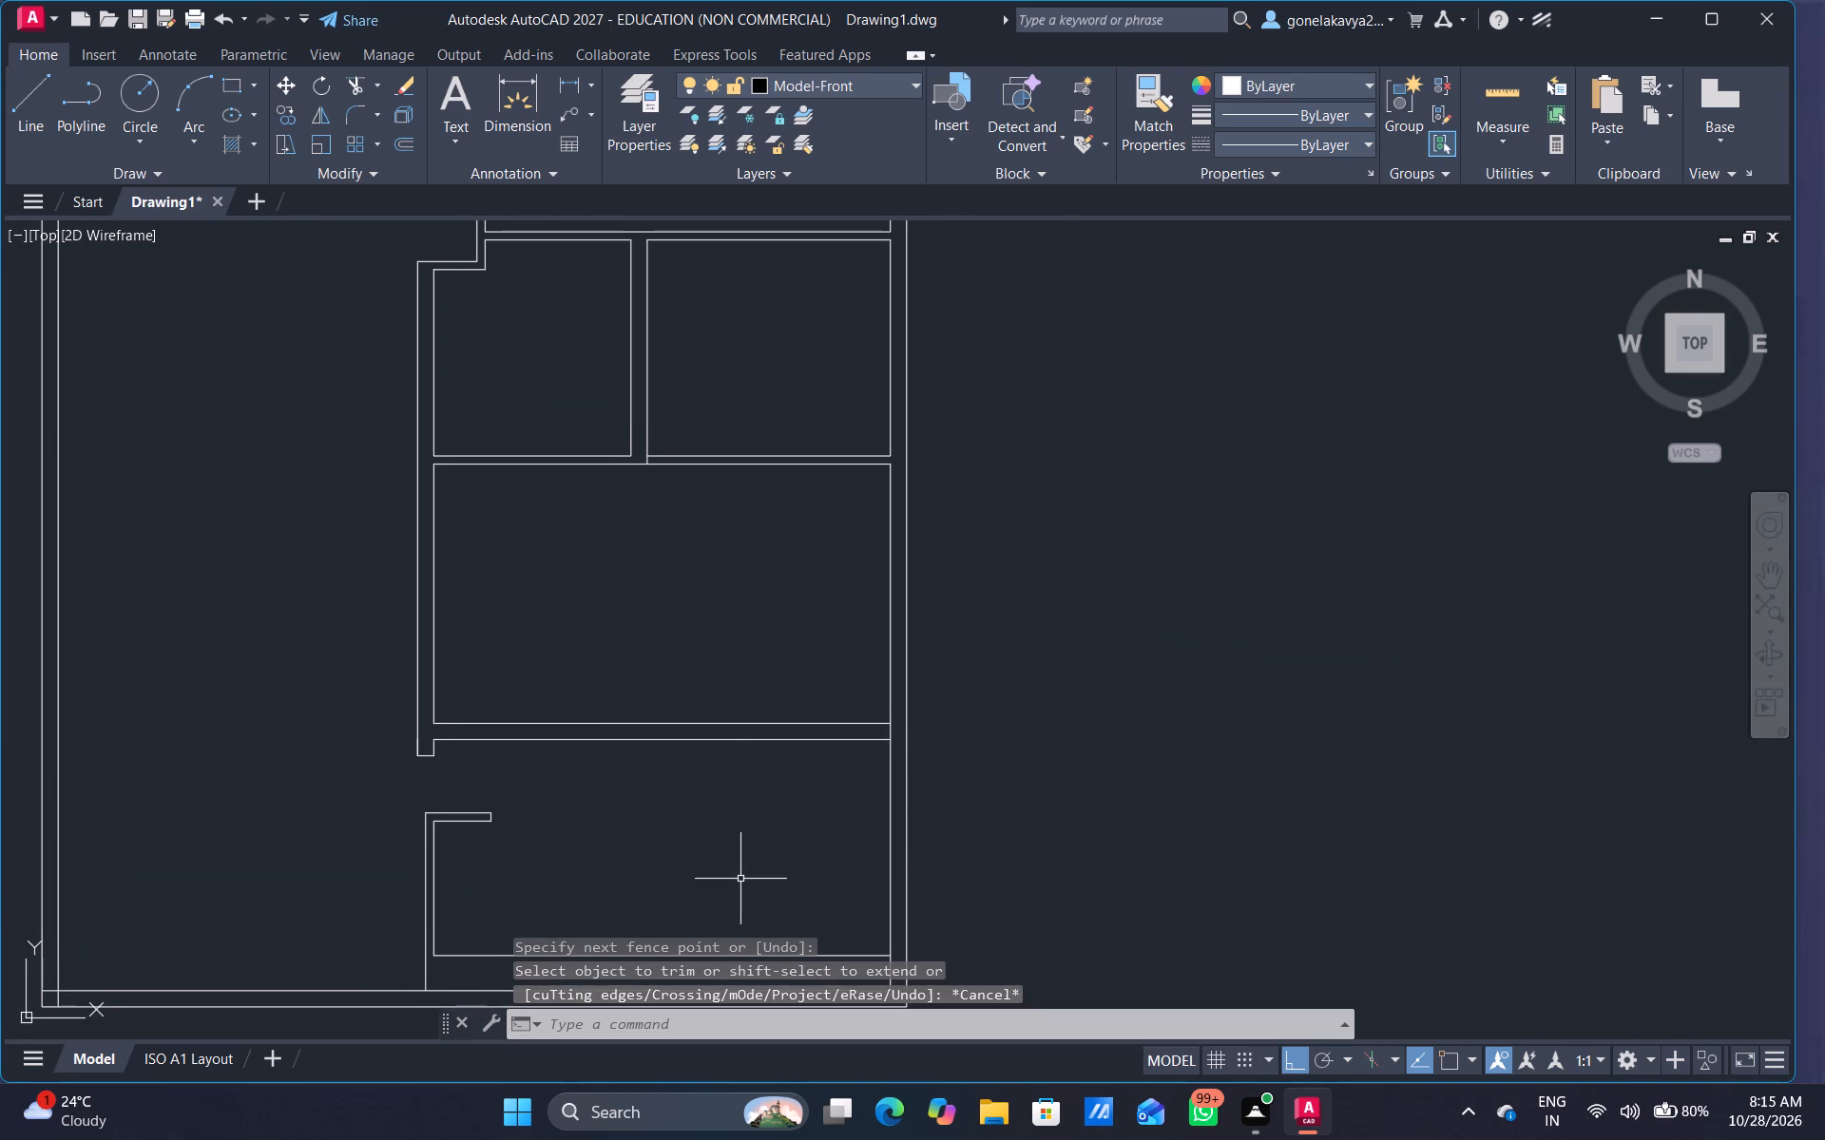
key("e")
type("x")
key("space")
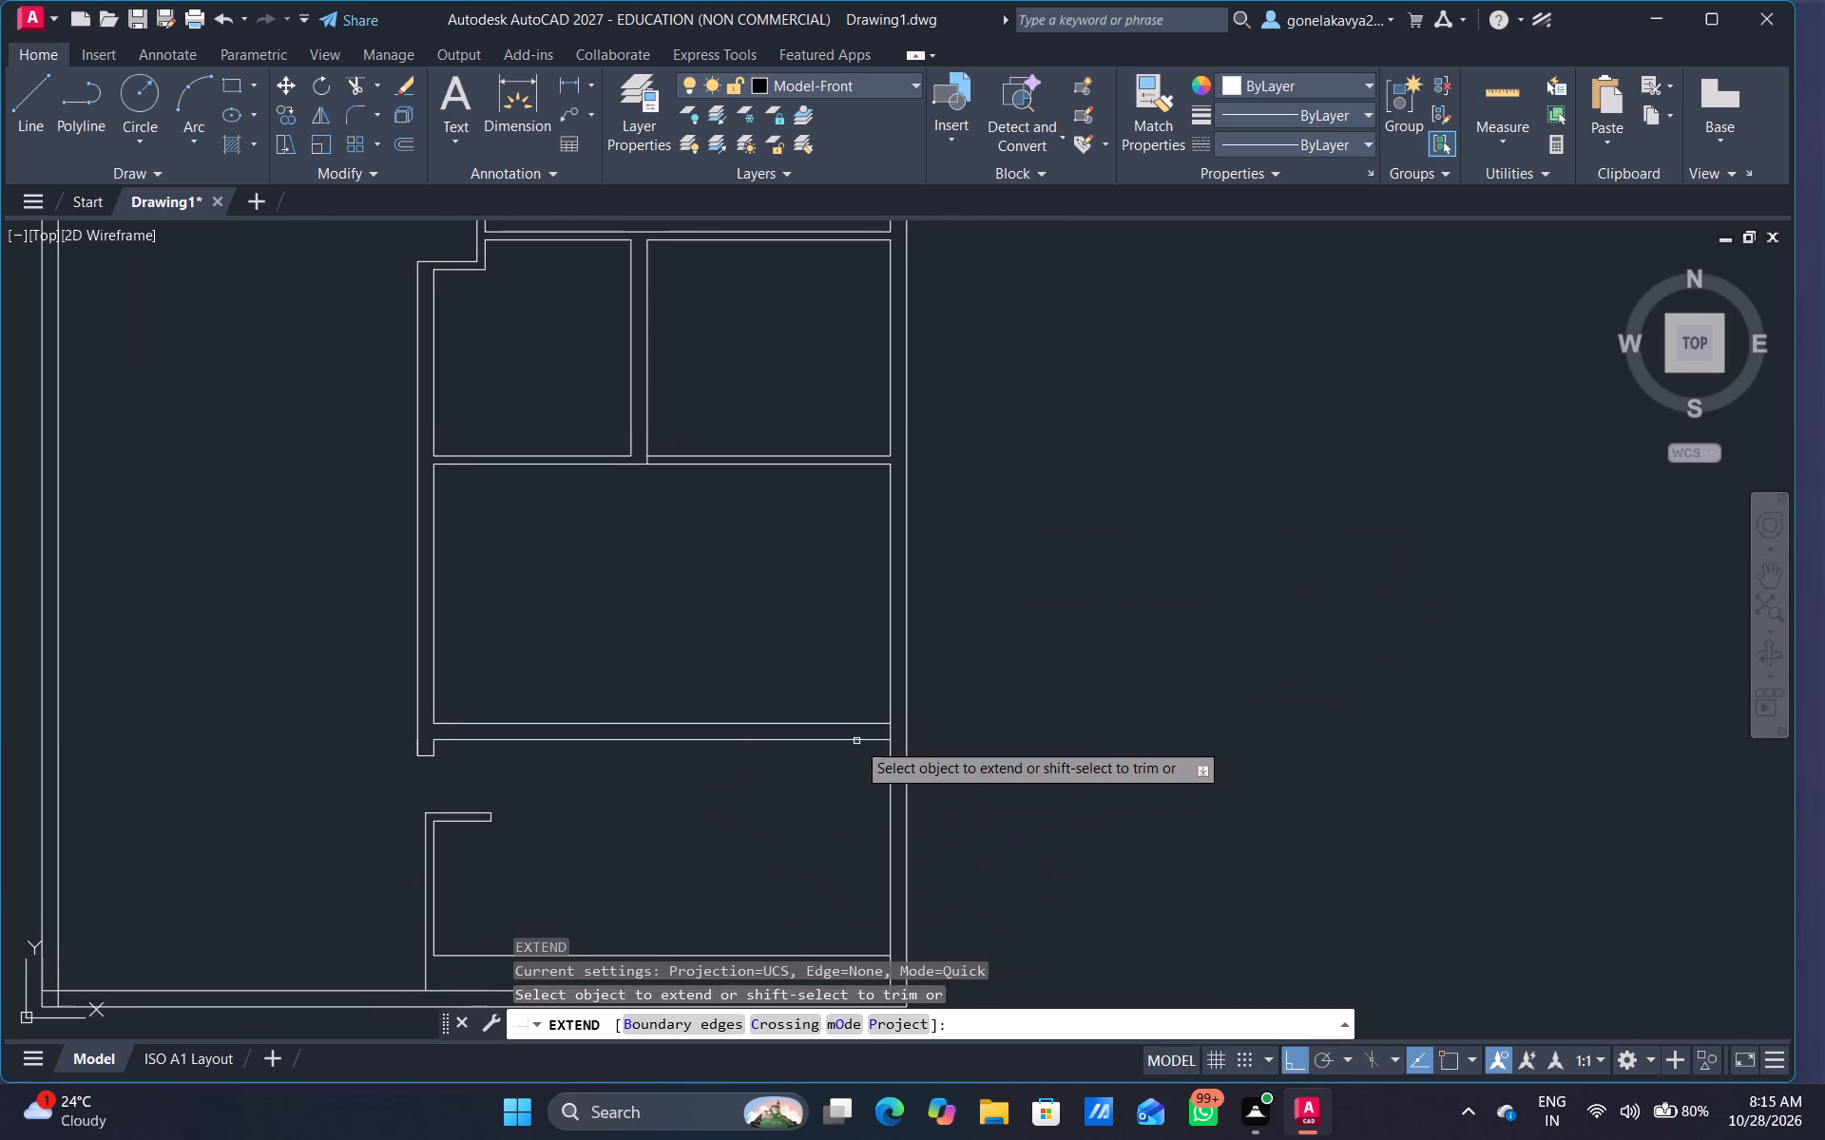
left_click(856, 740)
key("Escape")
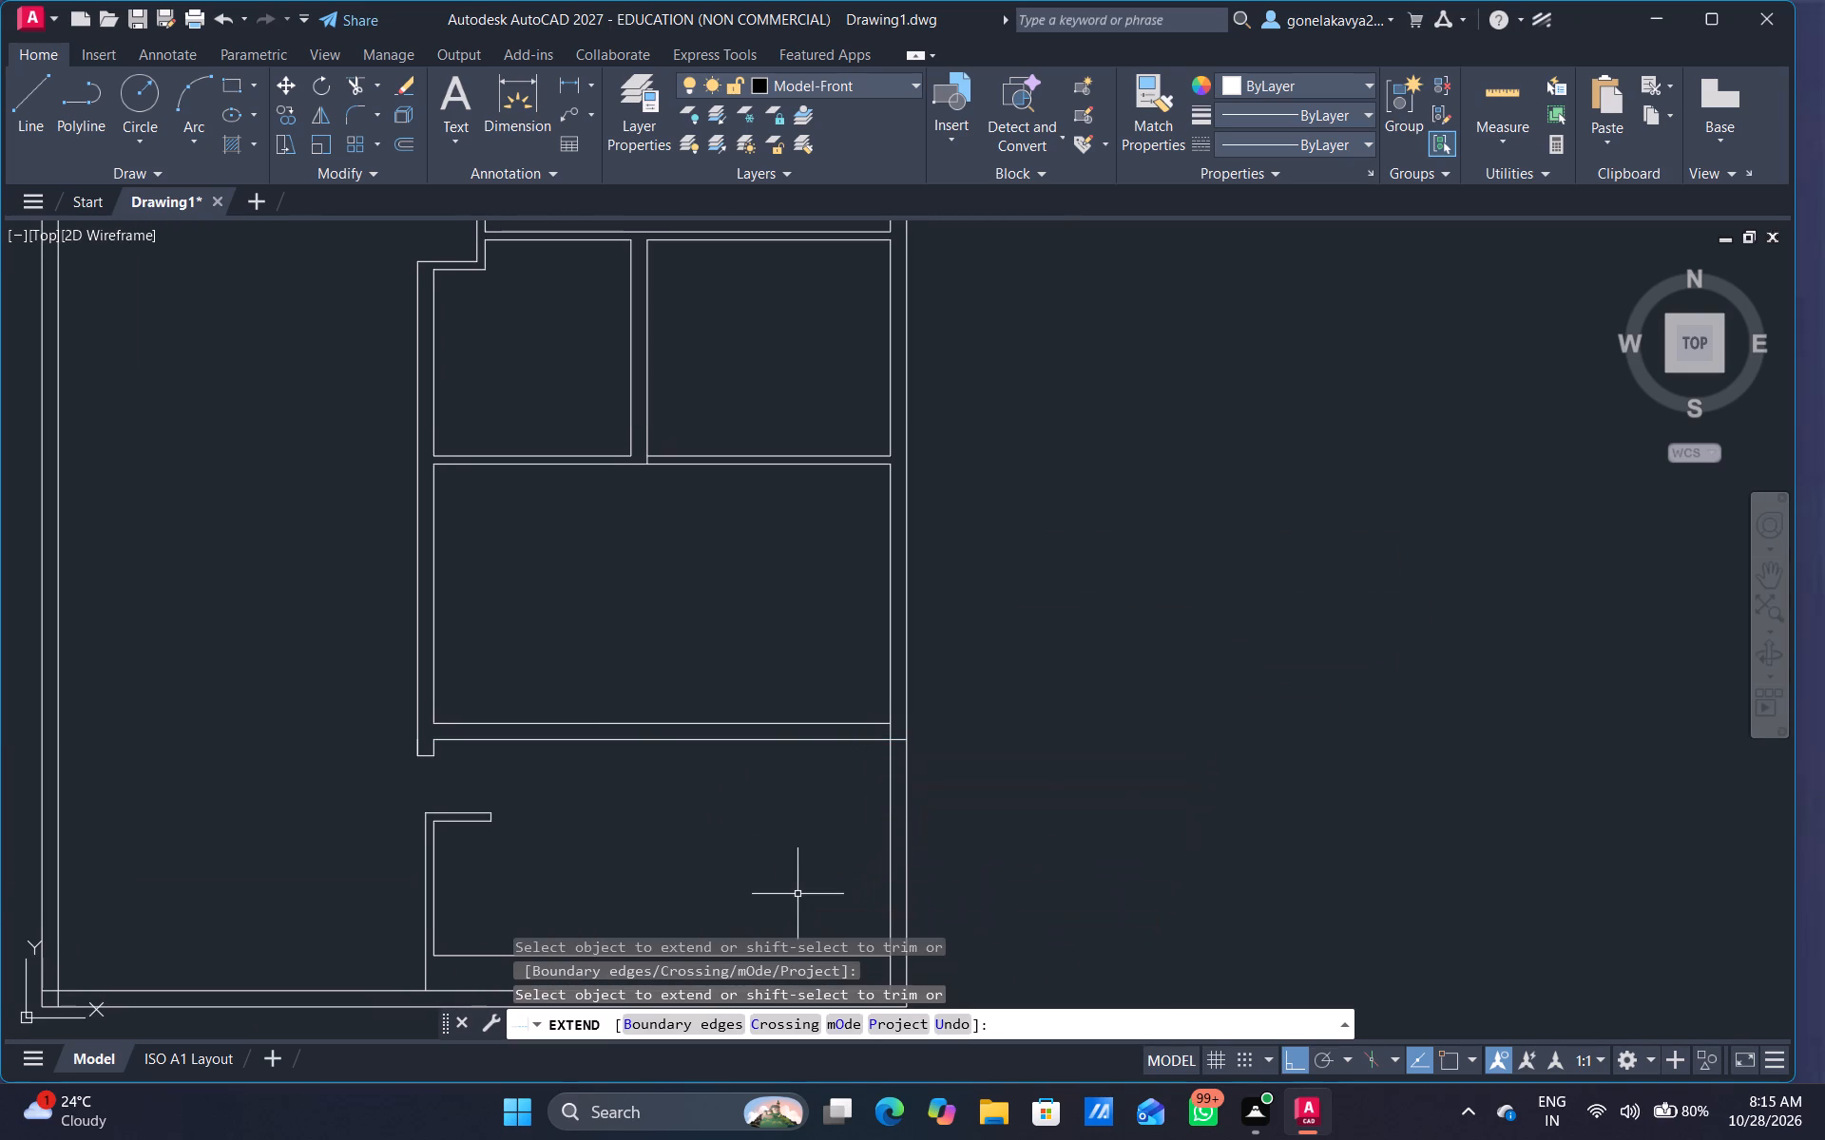
Trim the east wall's inner line between the two lines of the horizontal 9" wall.
type("tr")
key("space")
scroll(883, 746, "up", 2)
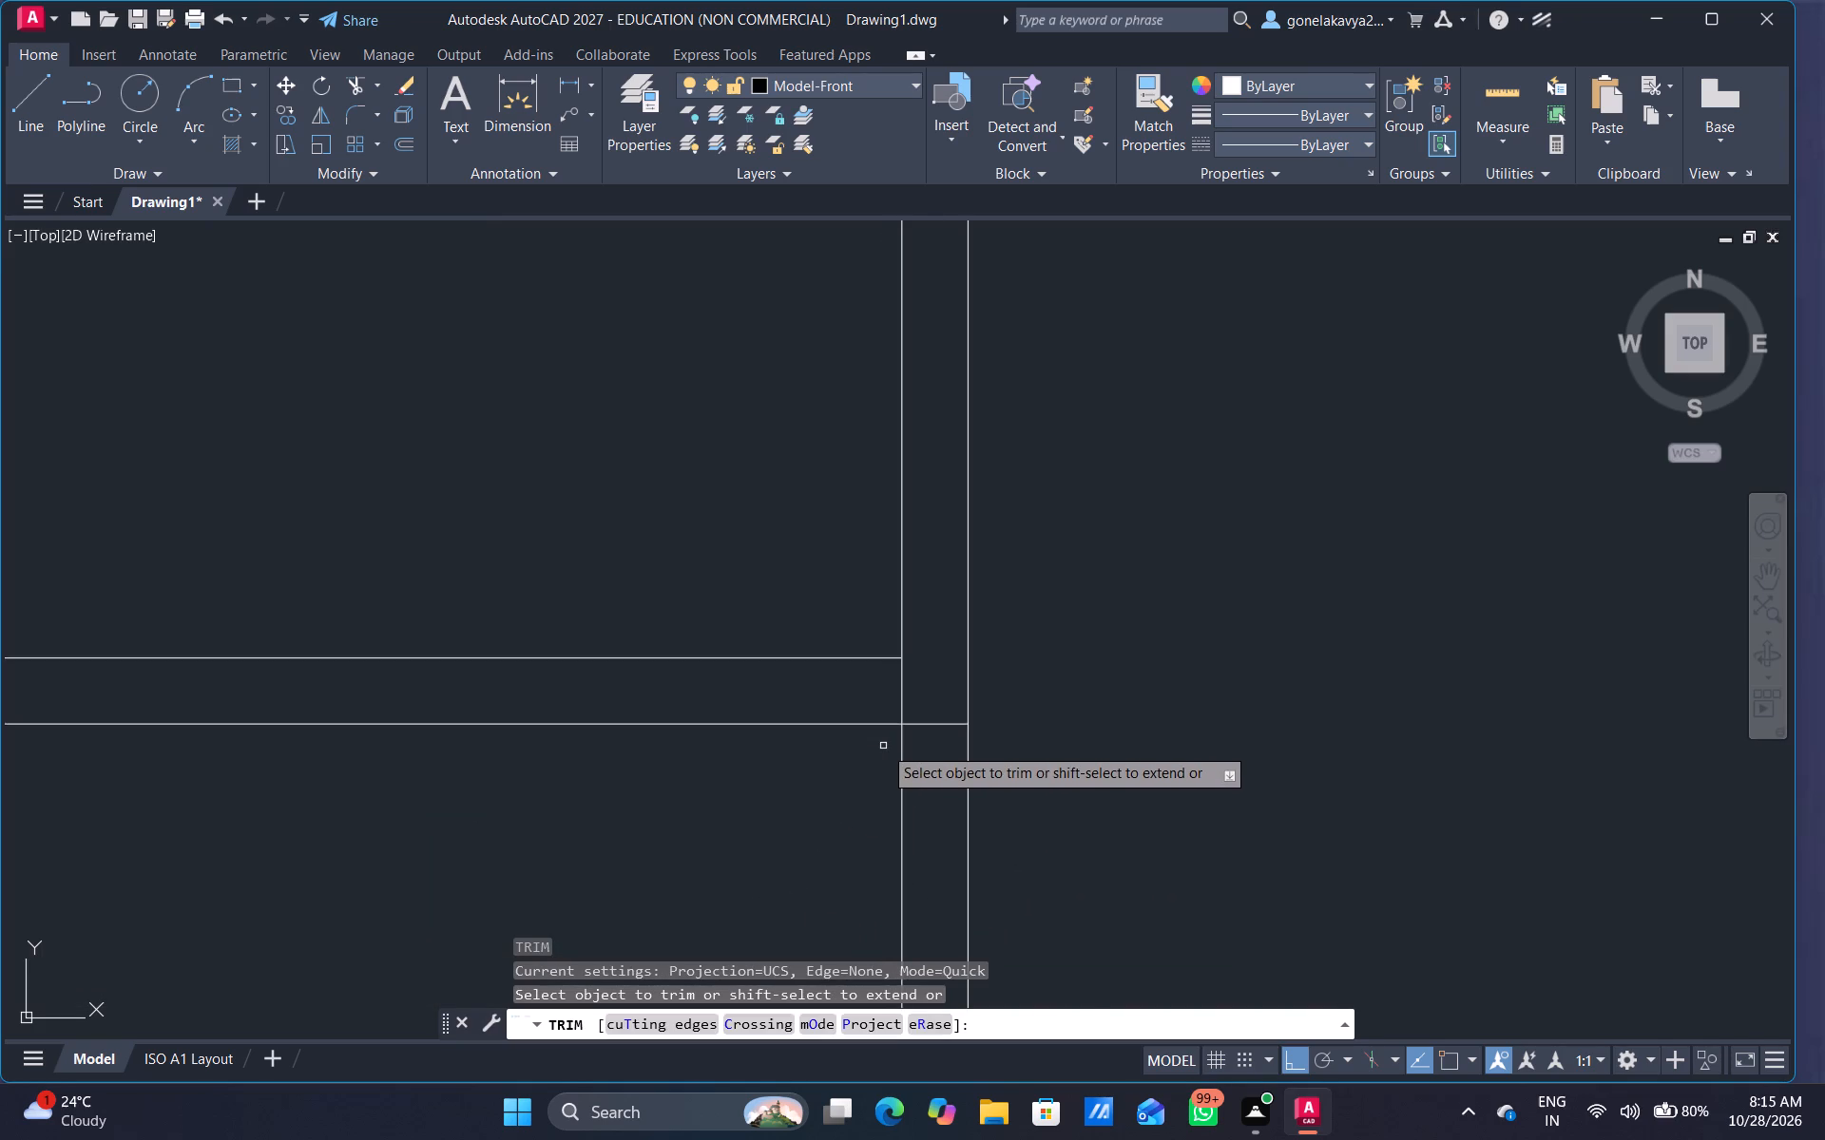
scroll(883, 746, "up", 3)
left_click_drag(885, 617, 994, 560)
scroll(994, 560, "down", 4)
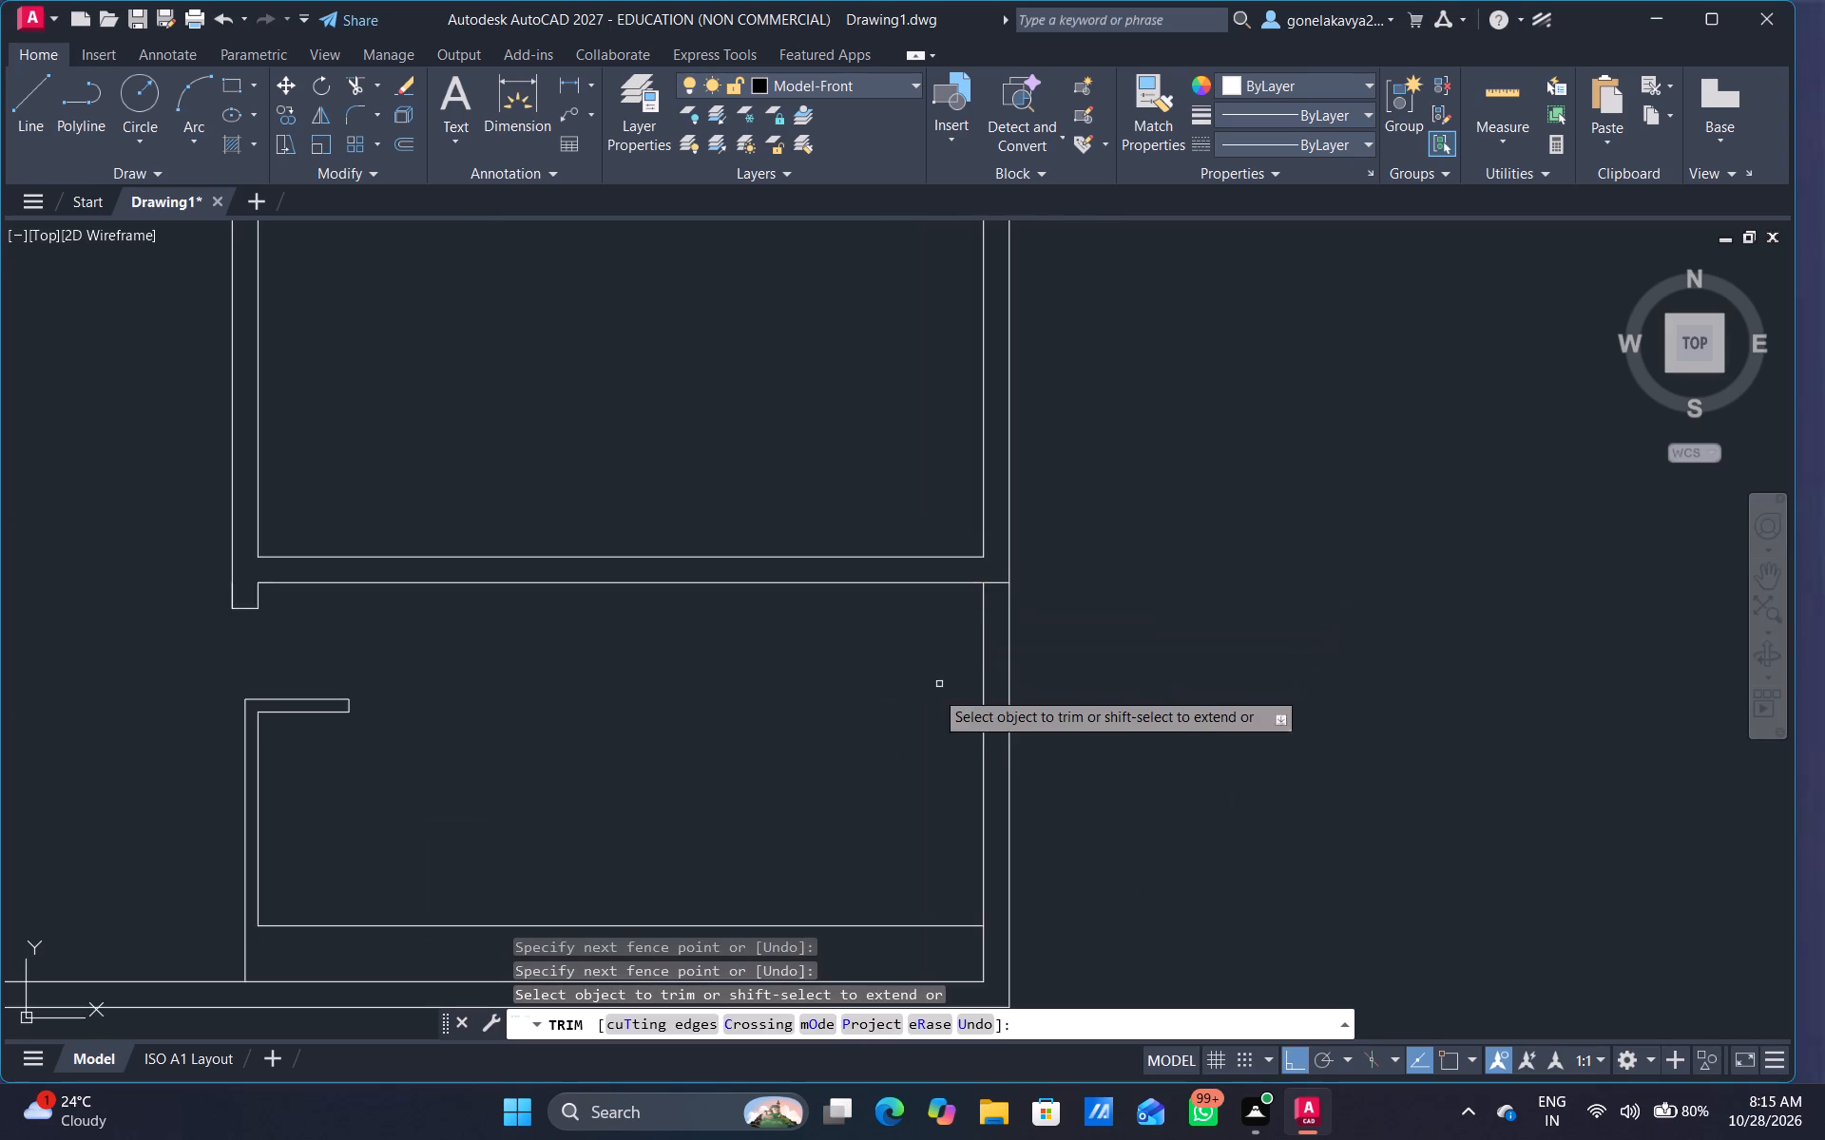
Offset the lower line of the horizontal 4.5" partition below the northeast room 3" south, and offset that copy another 3' south.
middle_click_drag(884, 728, 932, 660)
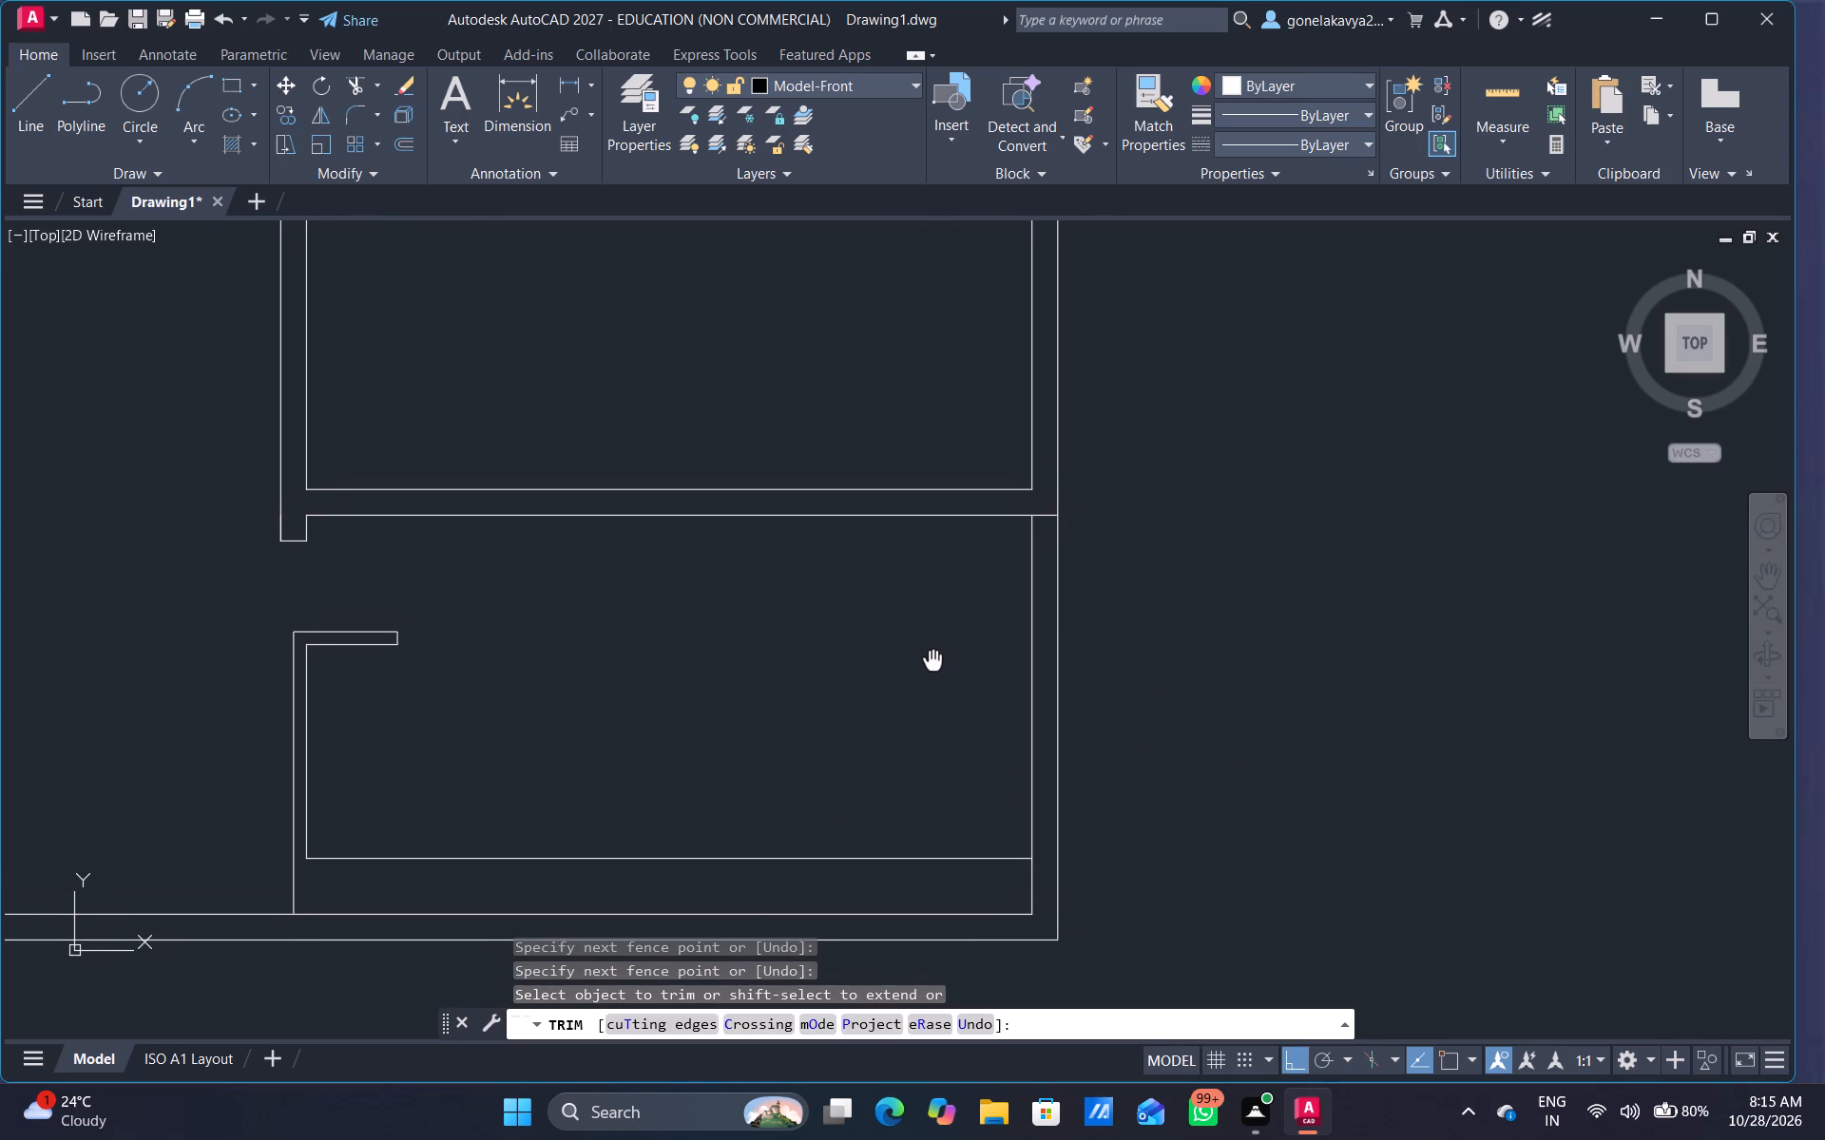
middle_click_drag(932, 660, 930, 660)
scroll(930, 660, "down", 1)
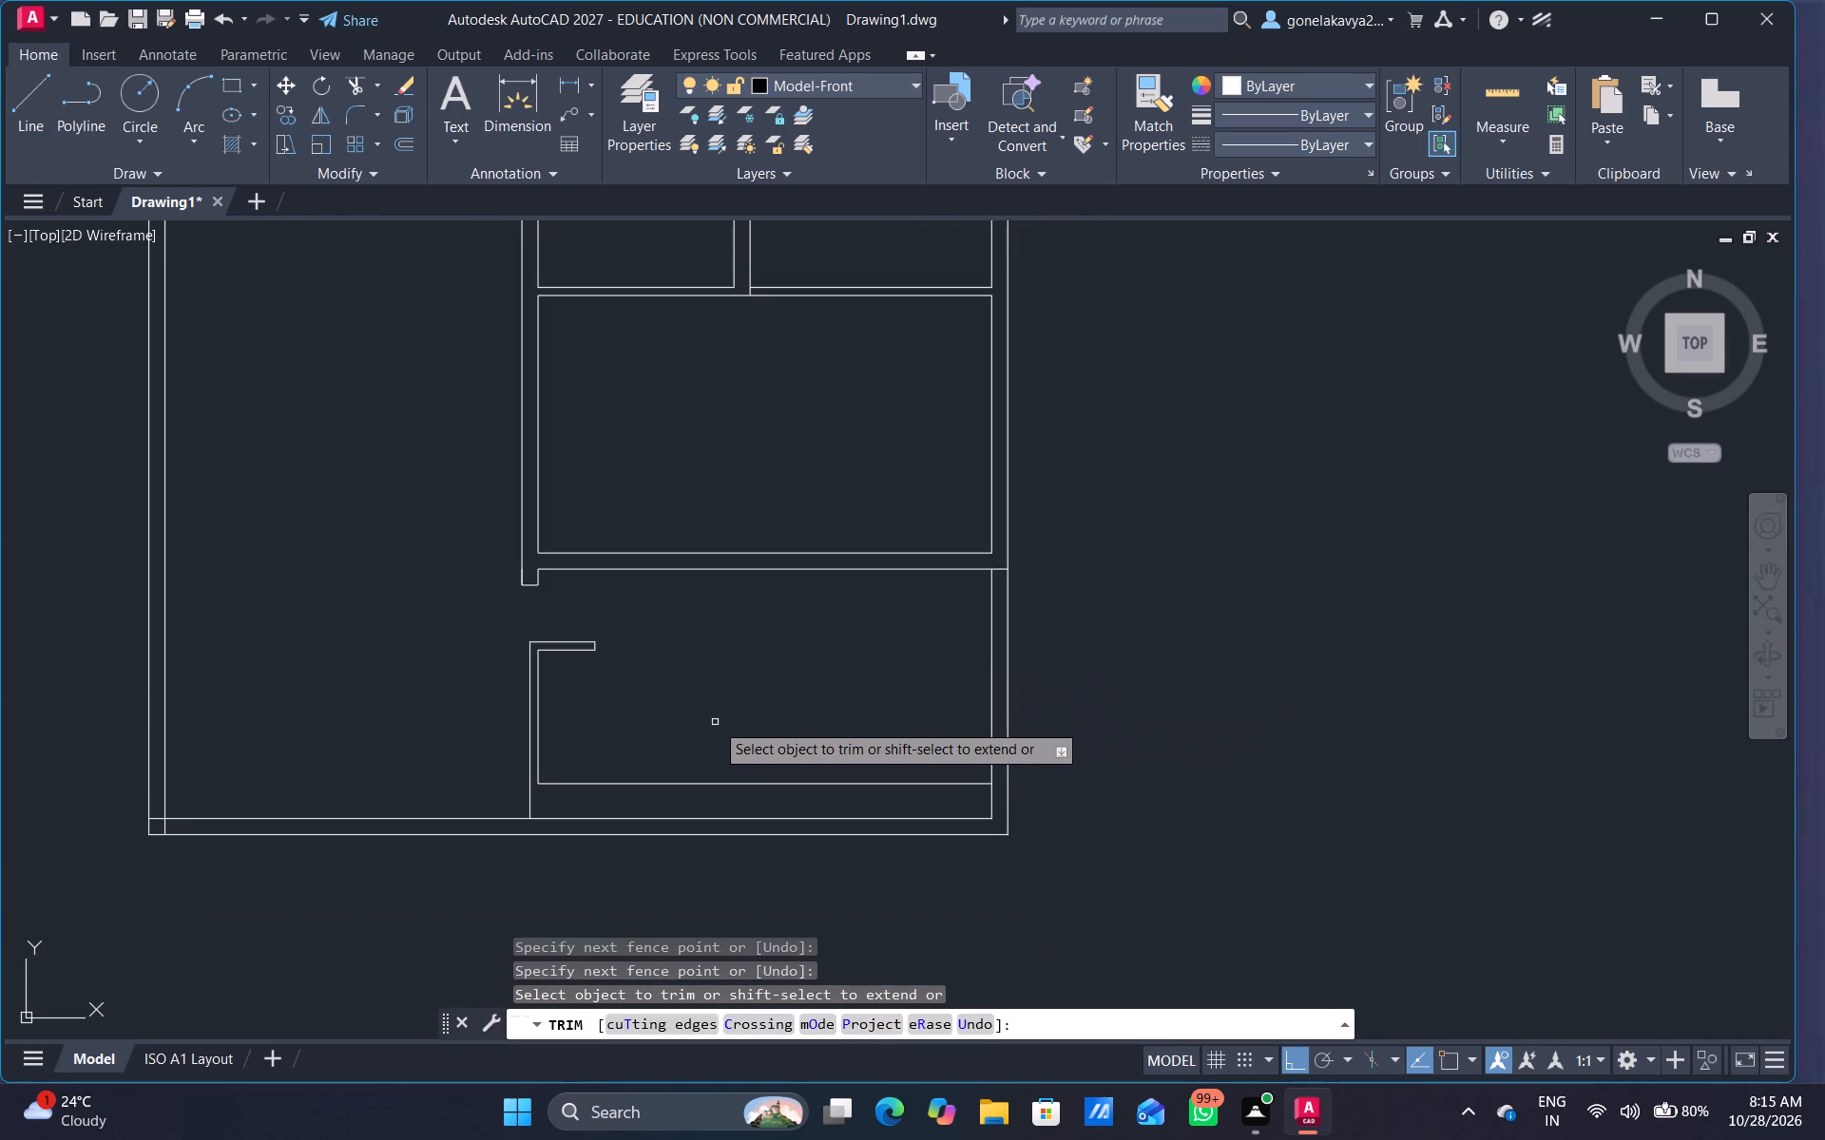
middle_click_drag(715, 722, 736, 918)
middle_click_drag(789, 522, 827, 744)
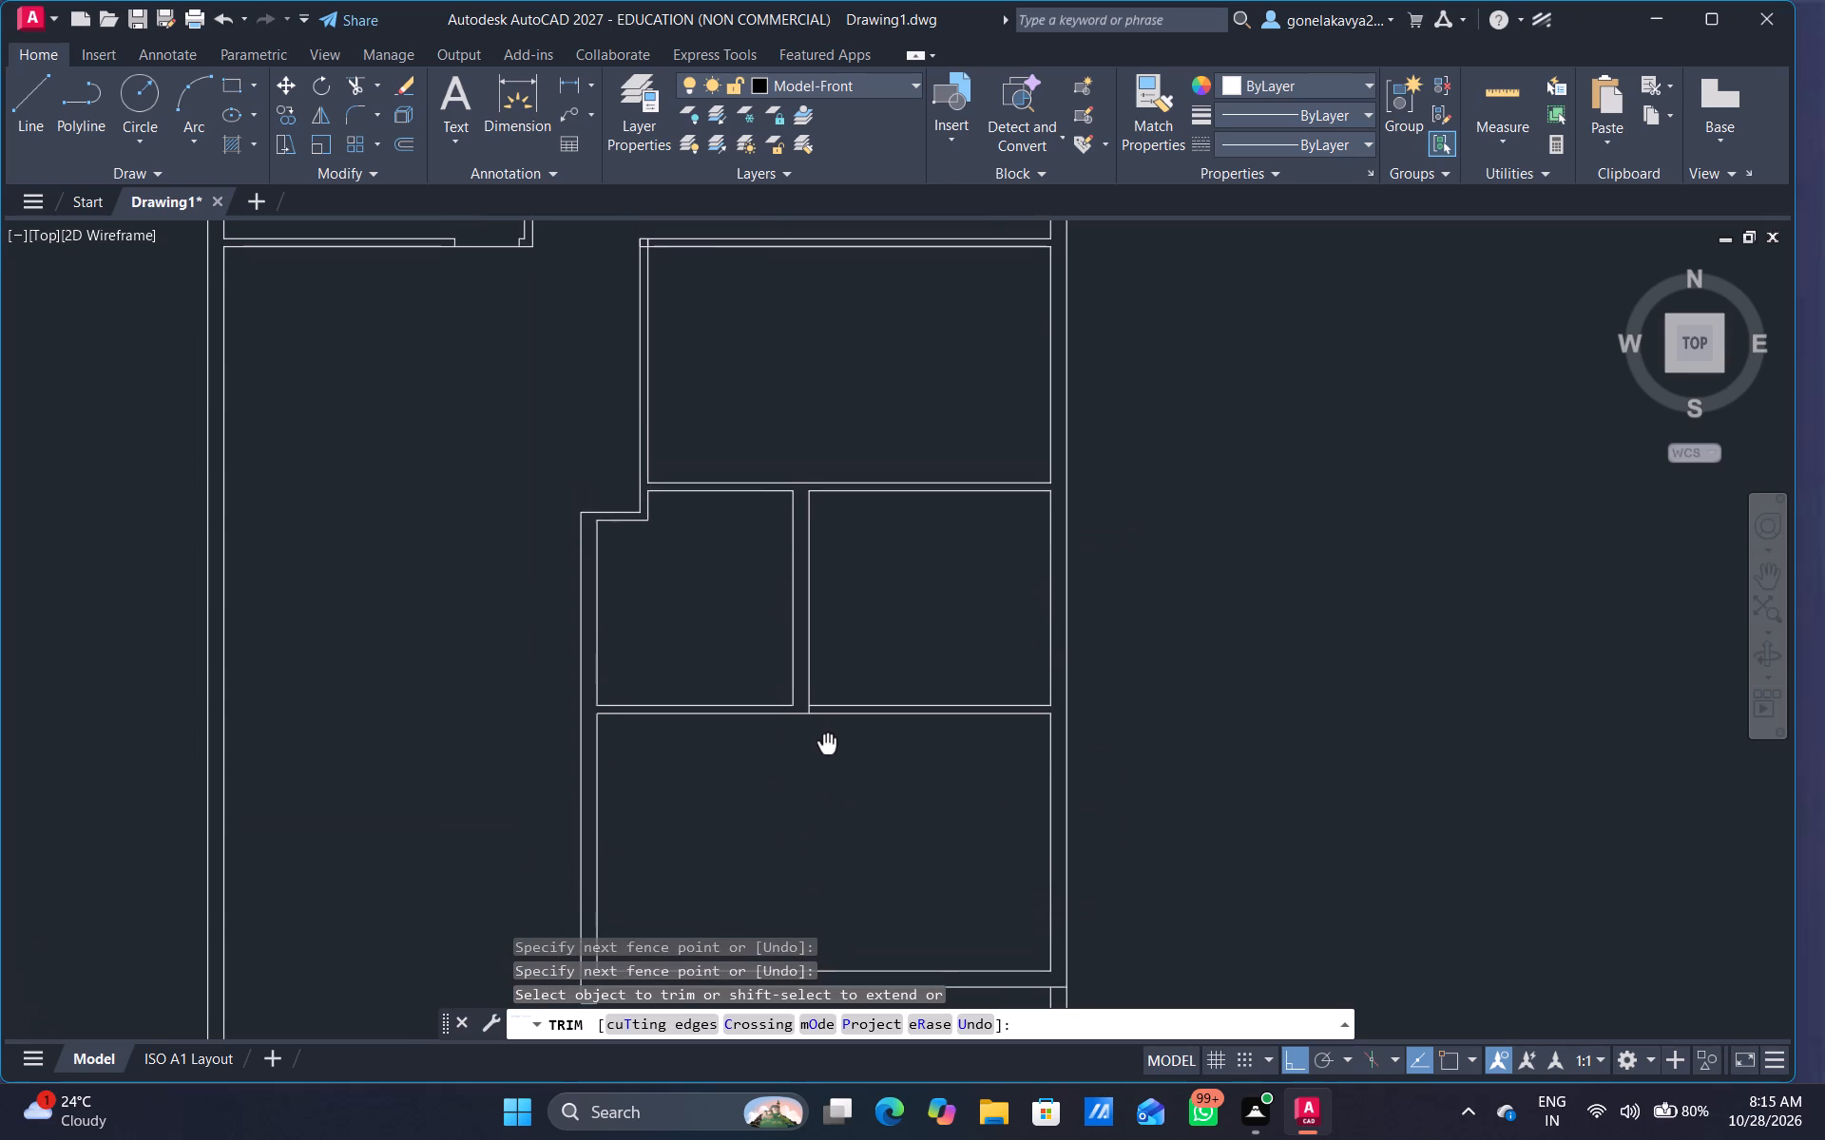
middle_click_drag(827, 744, 827, 745)
scroll(827, 745, "down", 1)
middle_click_drag(763, 508, 818, 795)
scroll(799, 746, "up", 3)
key("Escape")
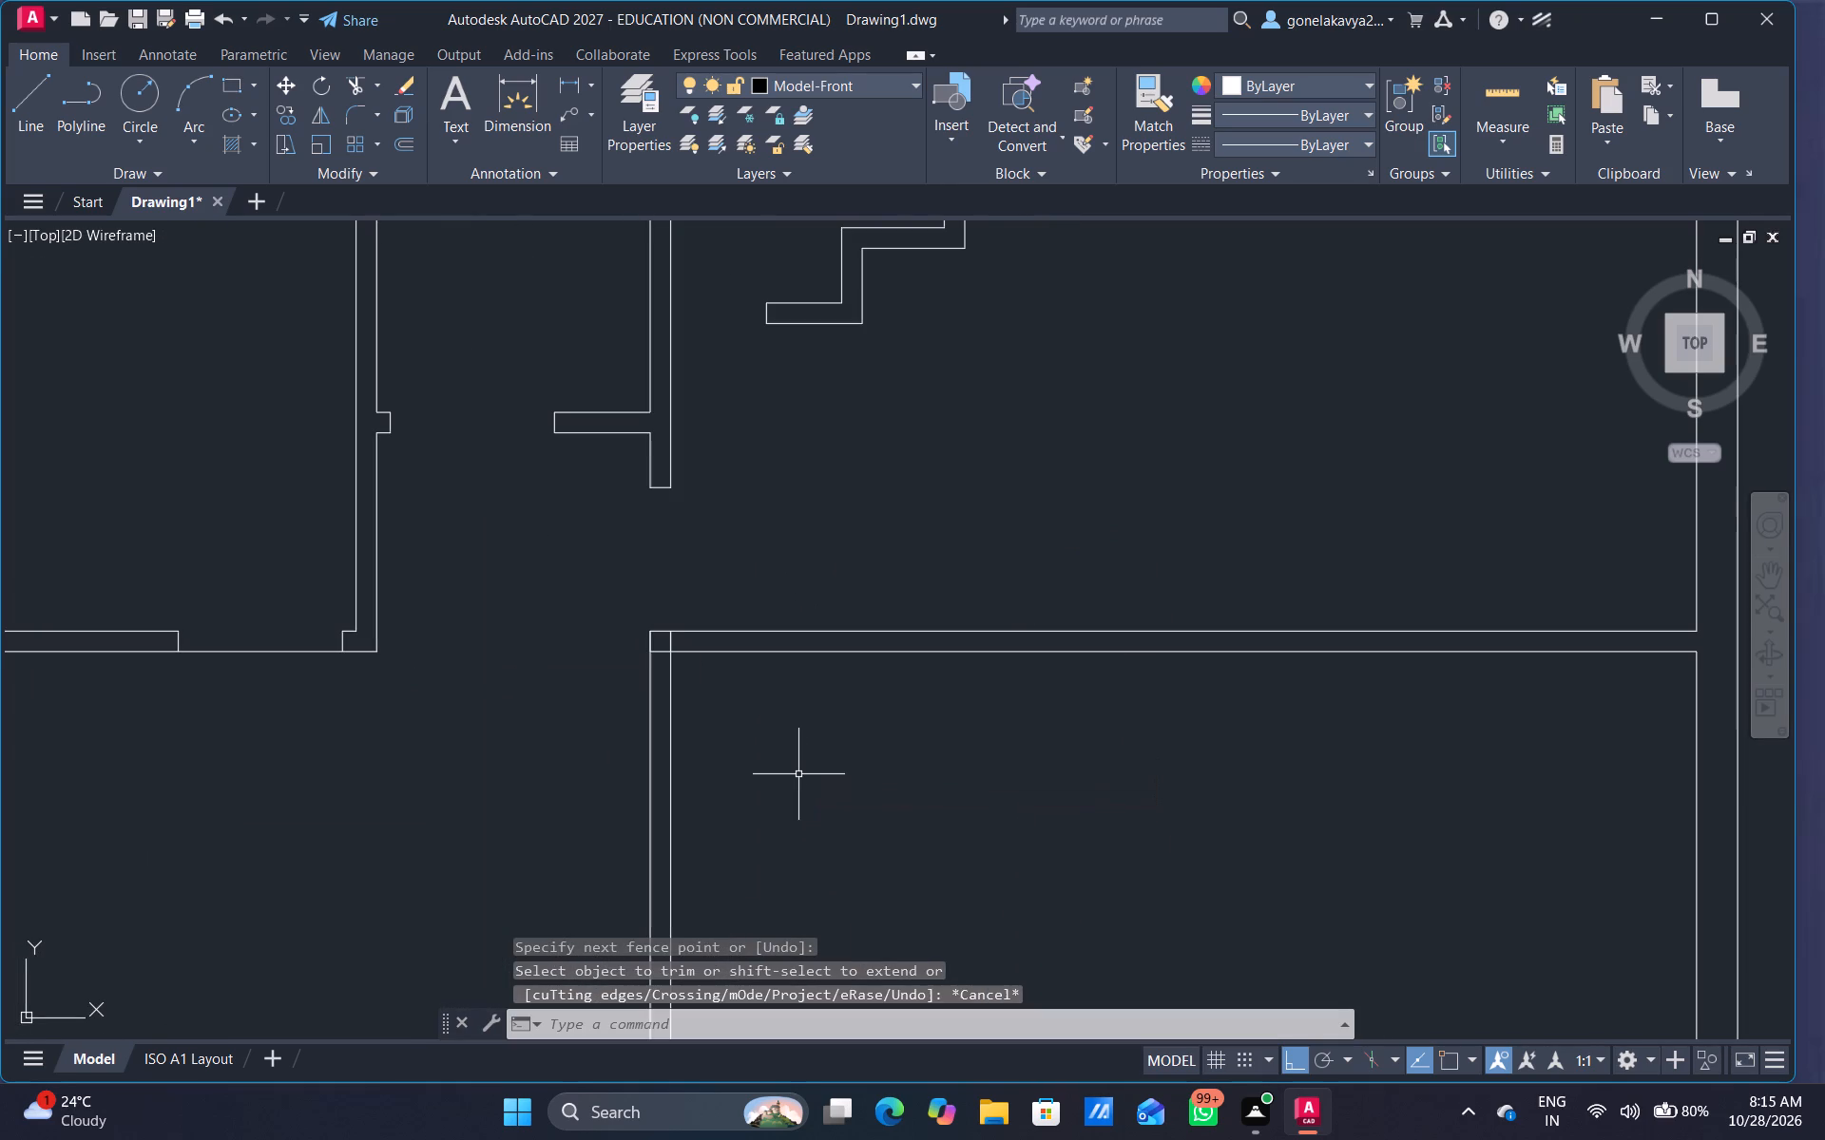
key("o")
key("Return")
left_click_drag(805, 707, 828, 830)
left_click(831, 842)
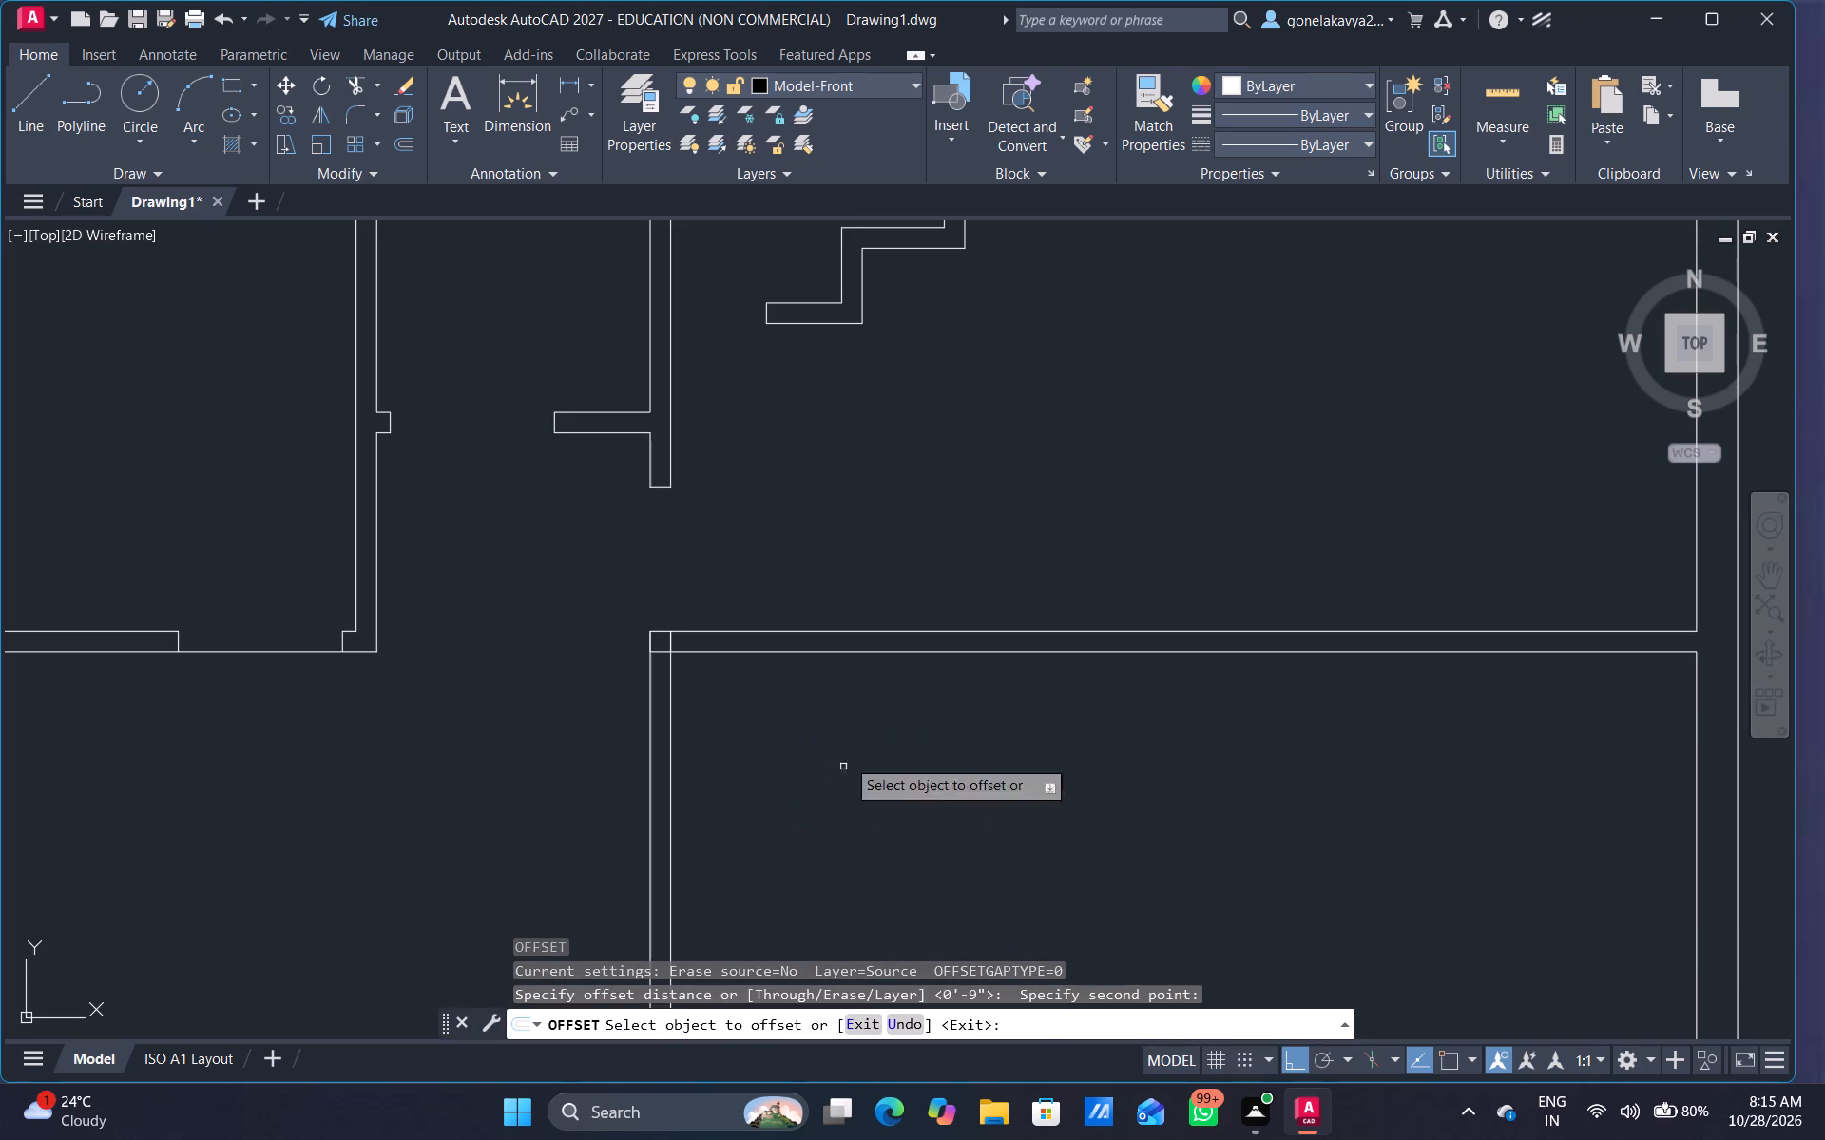
left_click(871, 654)
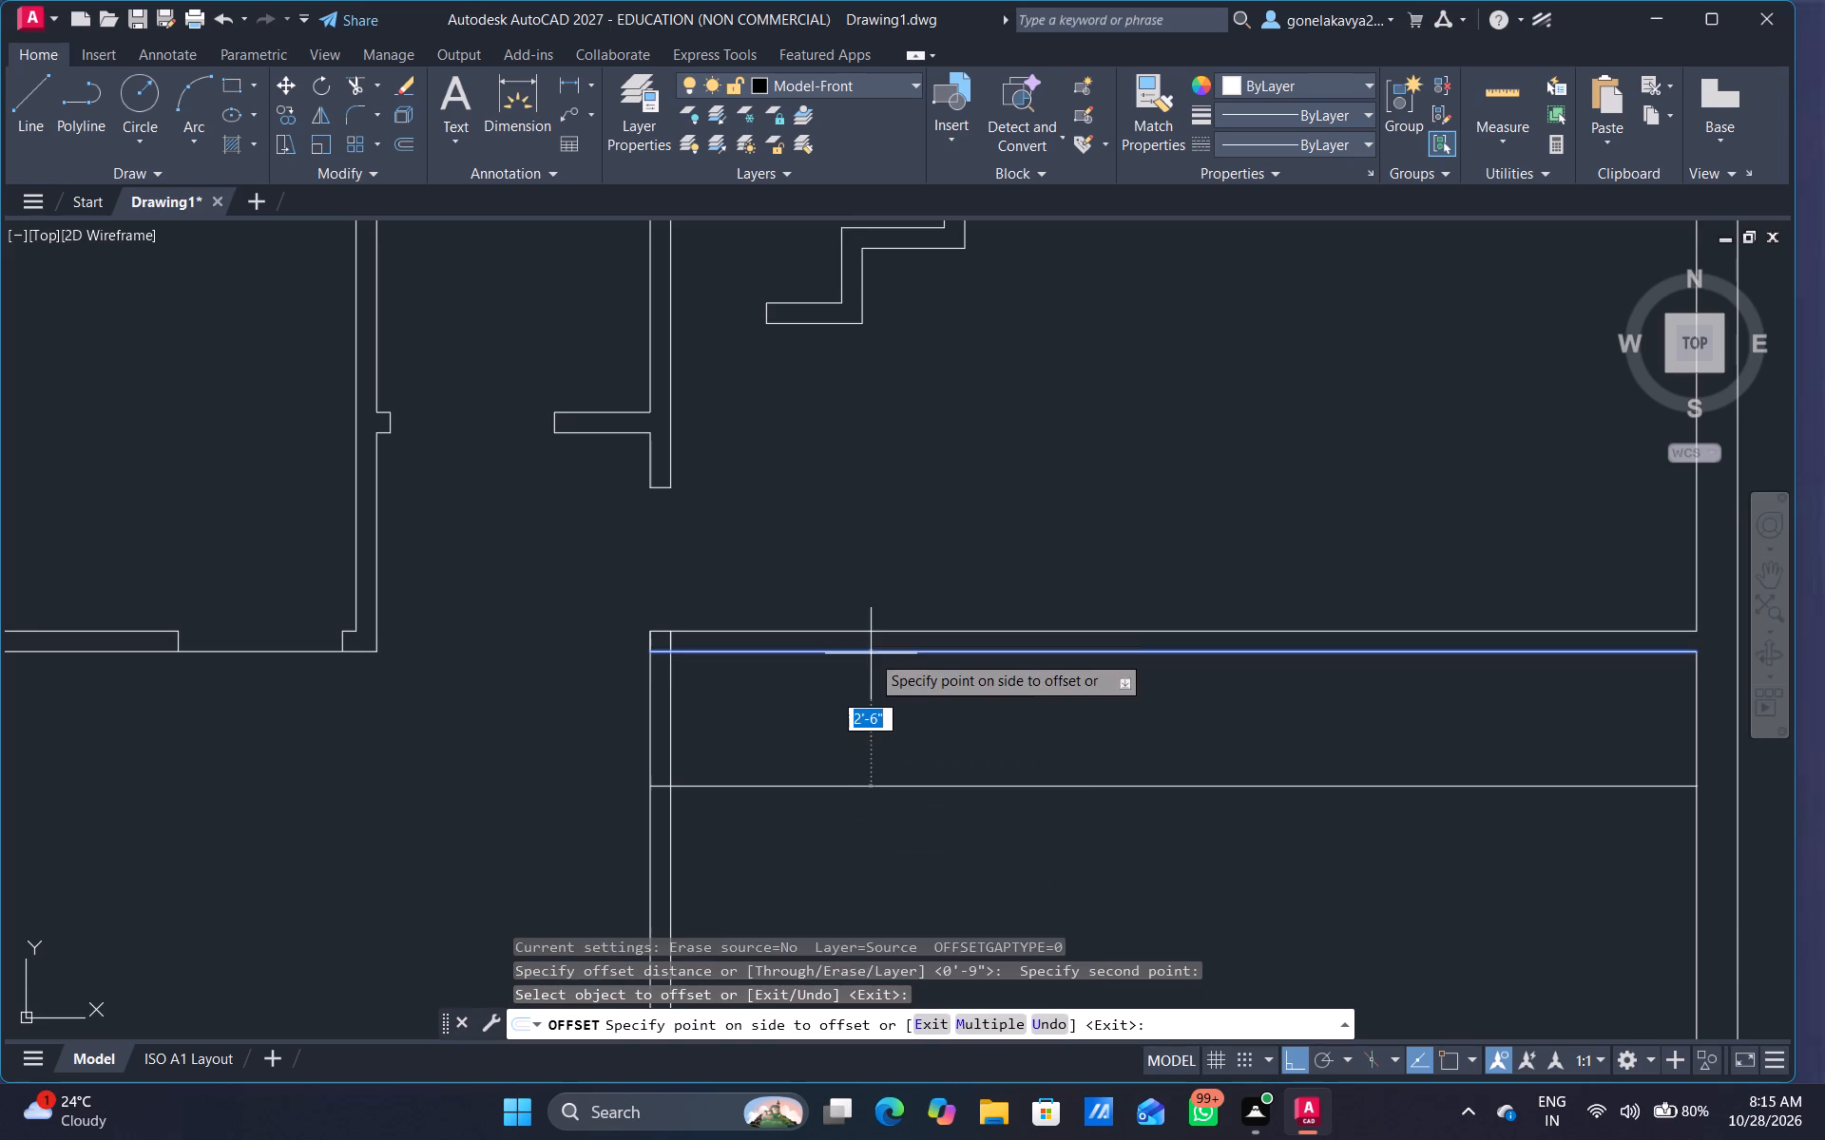
key("3")
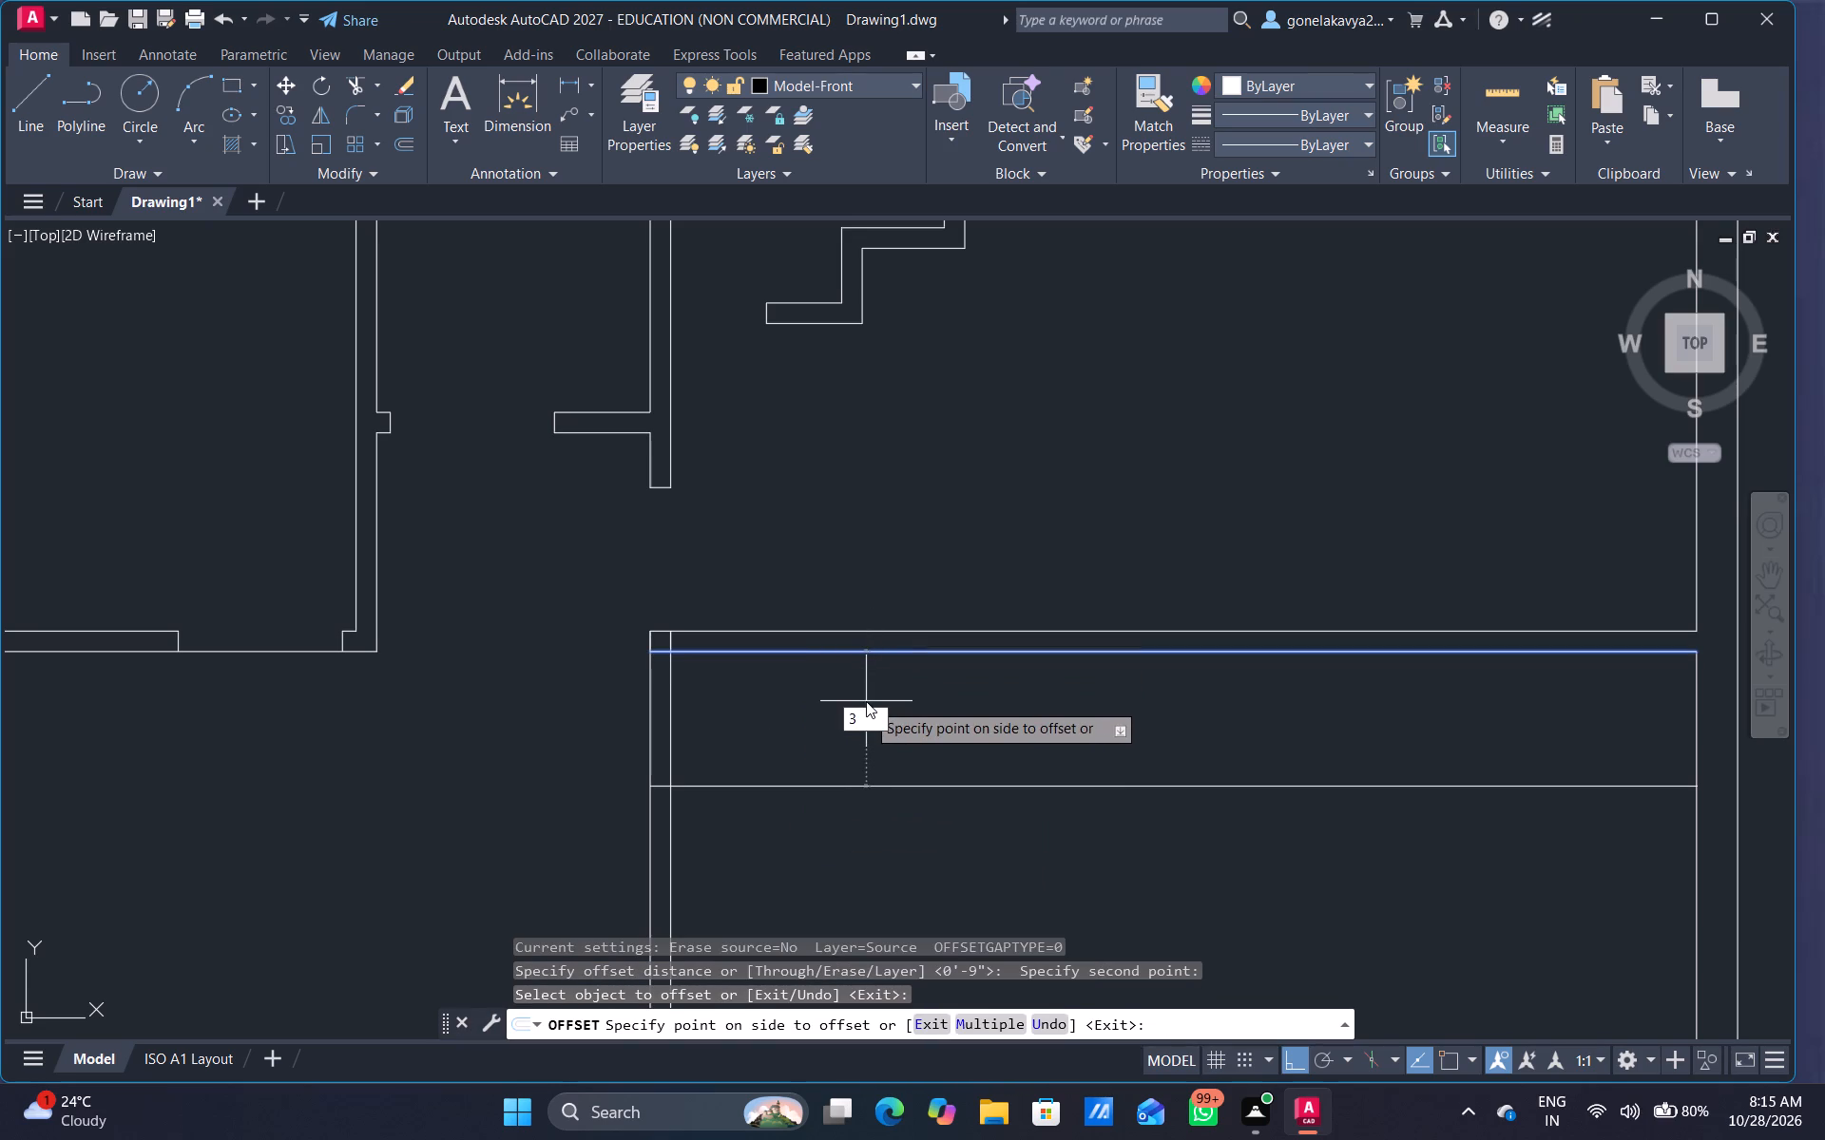
key("shift+quotedbl")
key("Return")
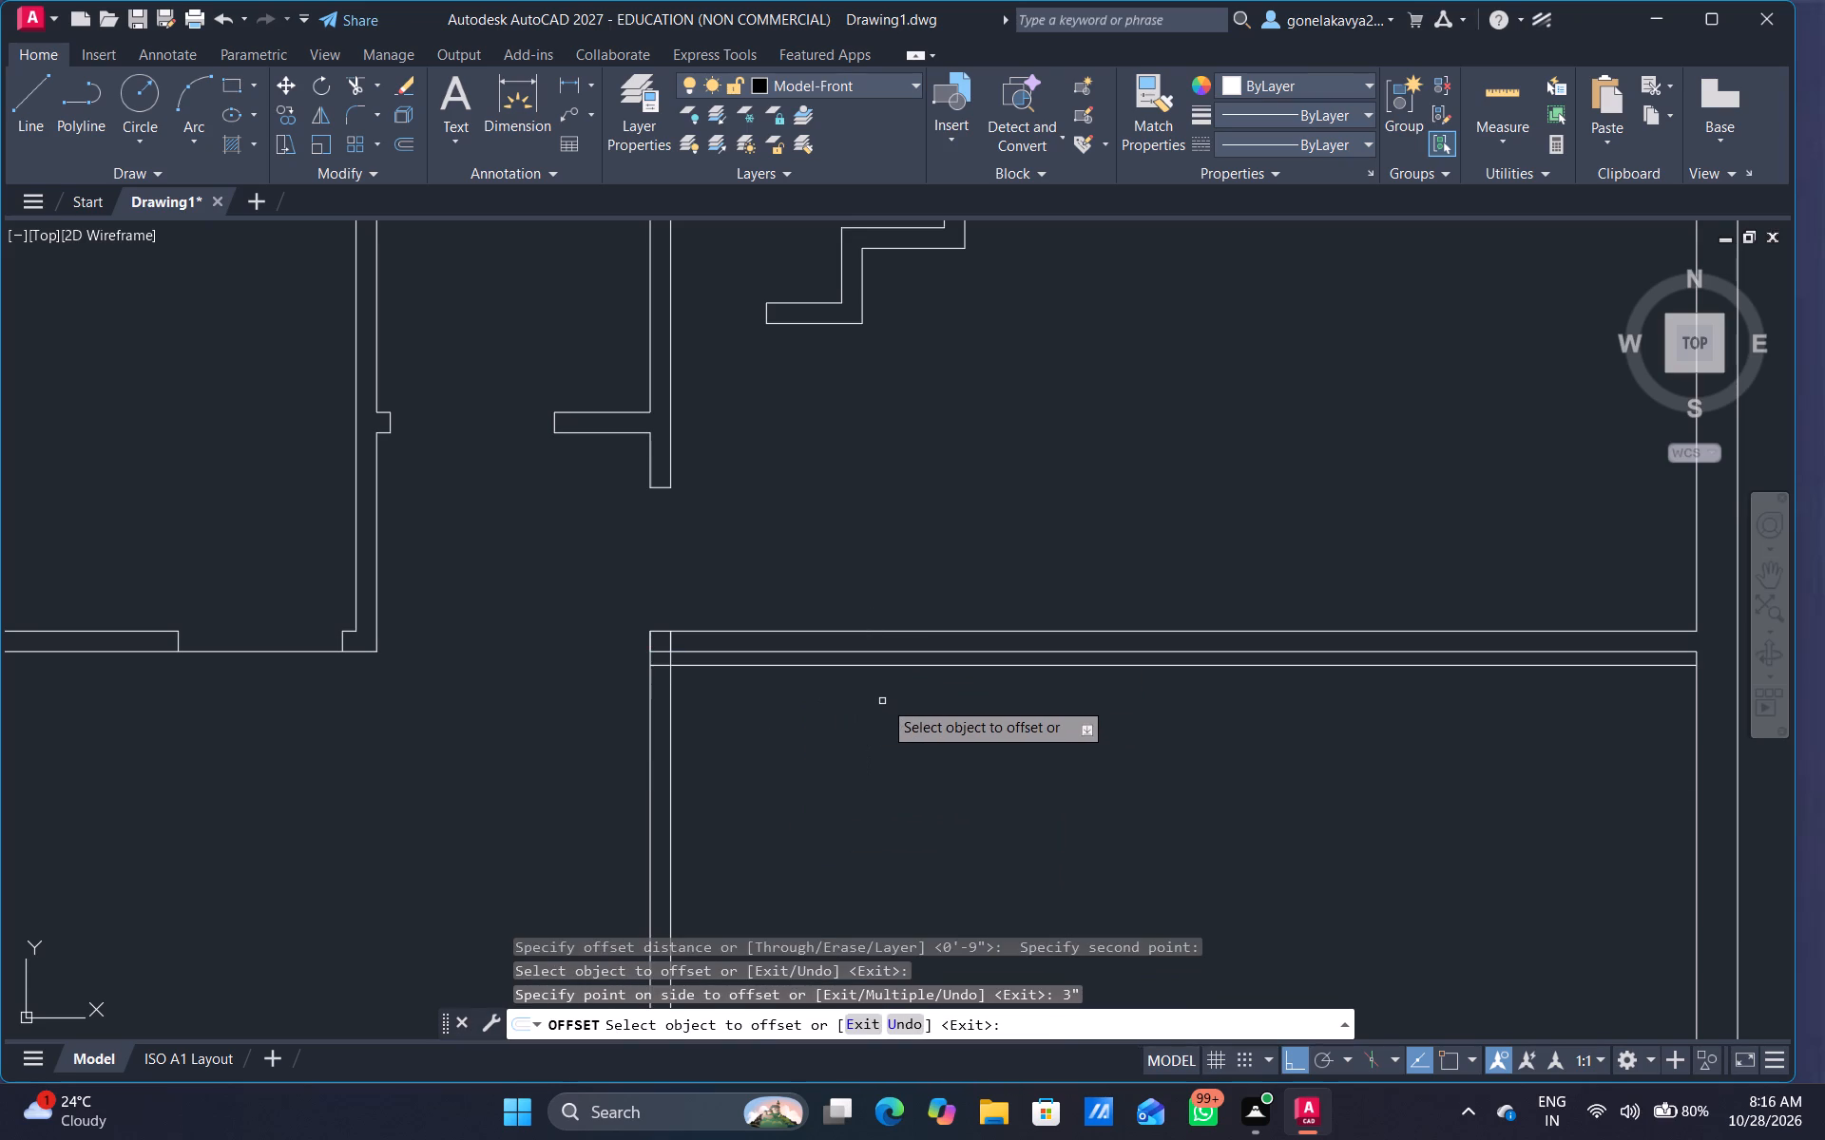
left_click(882, 666)
type("3'")
key("Return")
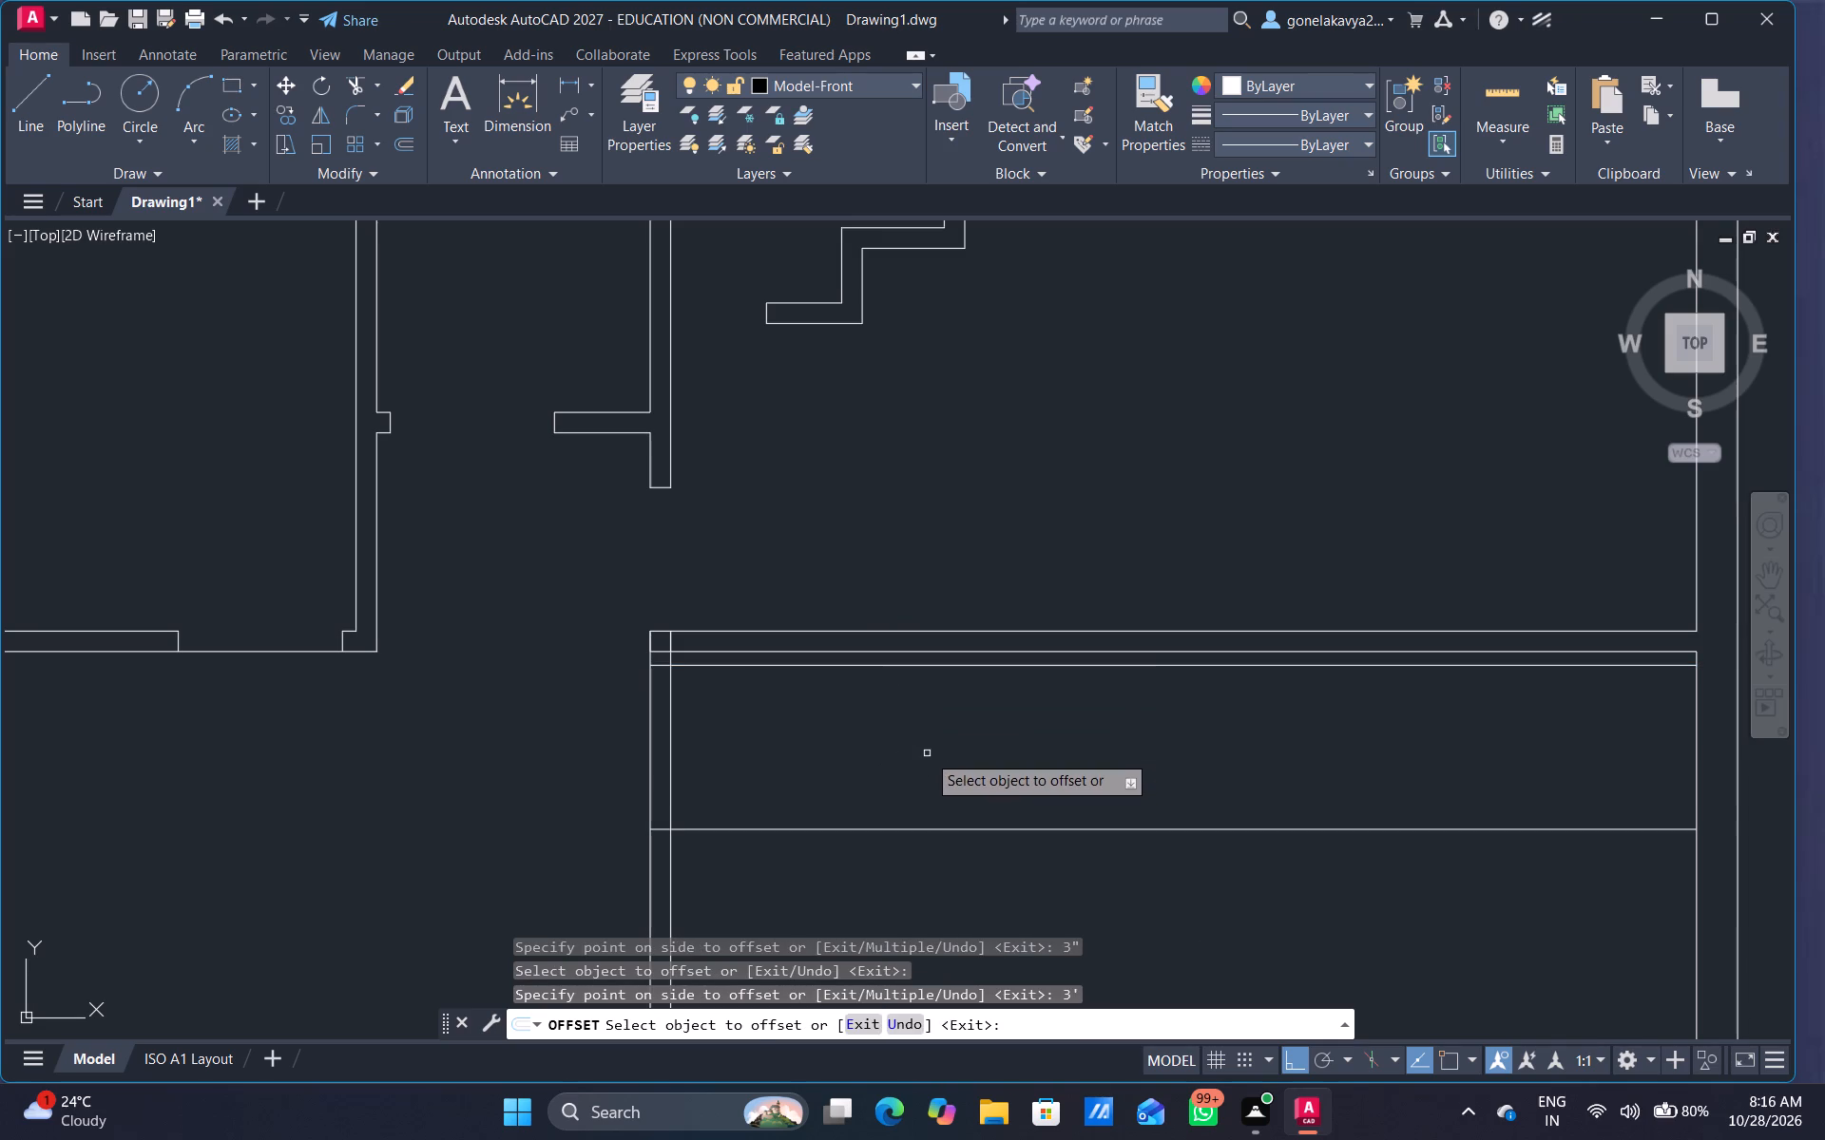
key("Escape")
Trim the offset lines east of the vertical 4.5" partition and the partition lines between them to form a 3' door opening.
type("tr")
key("space")
left_click_drag(923, 752, 917, 850)
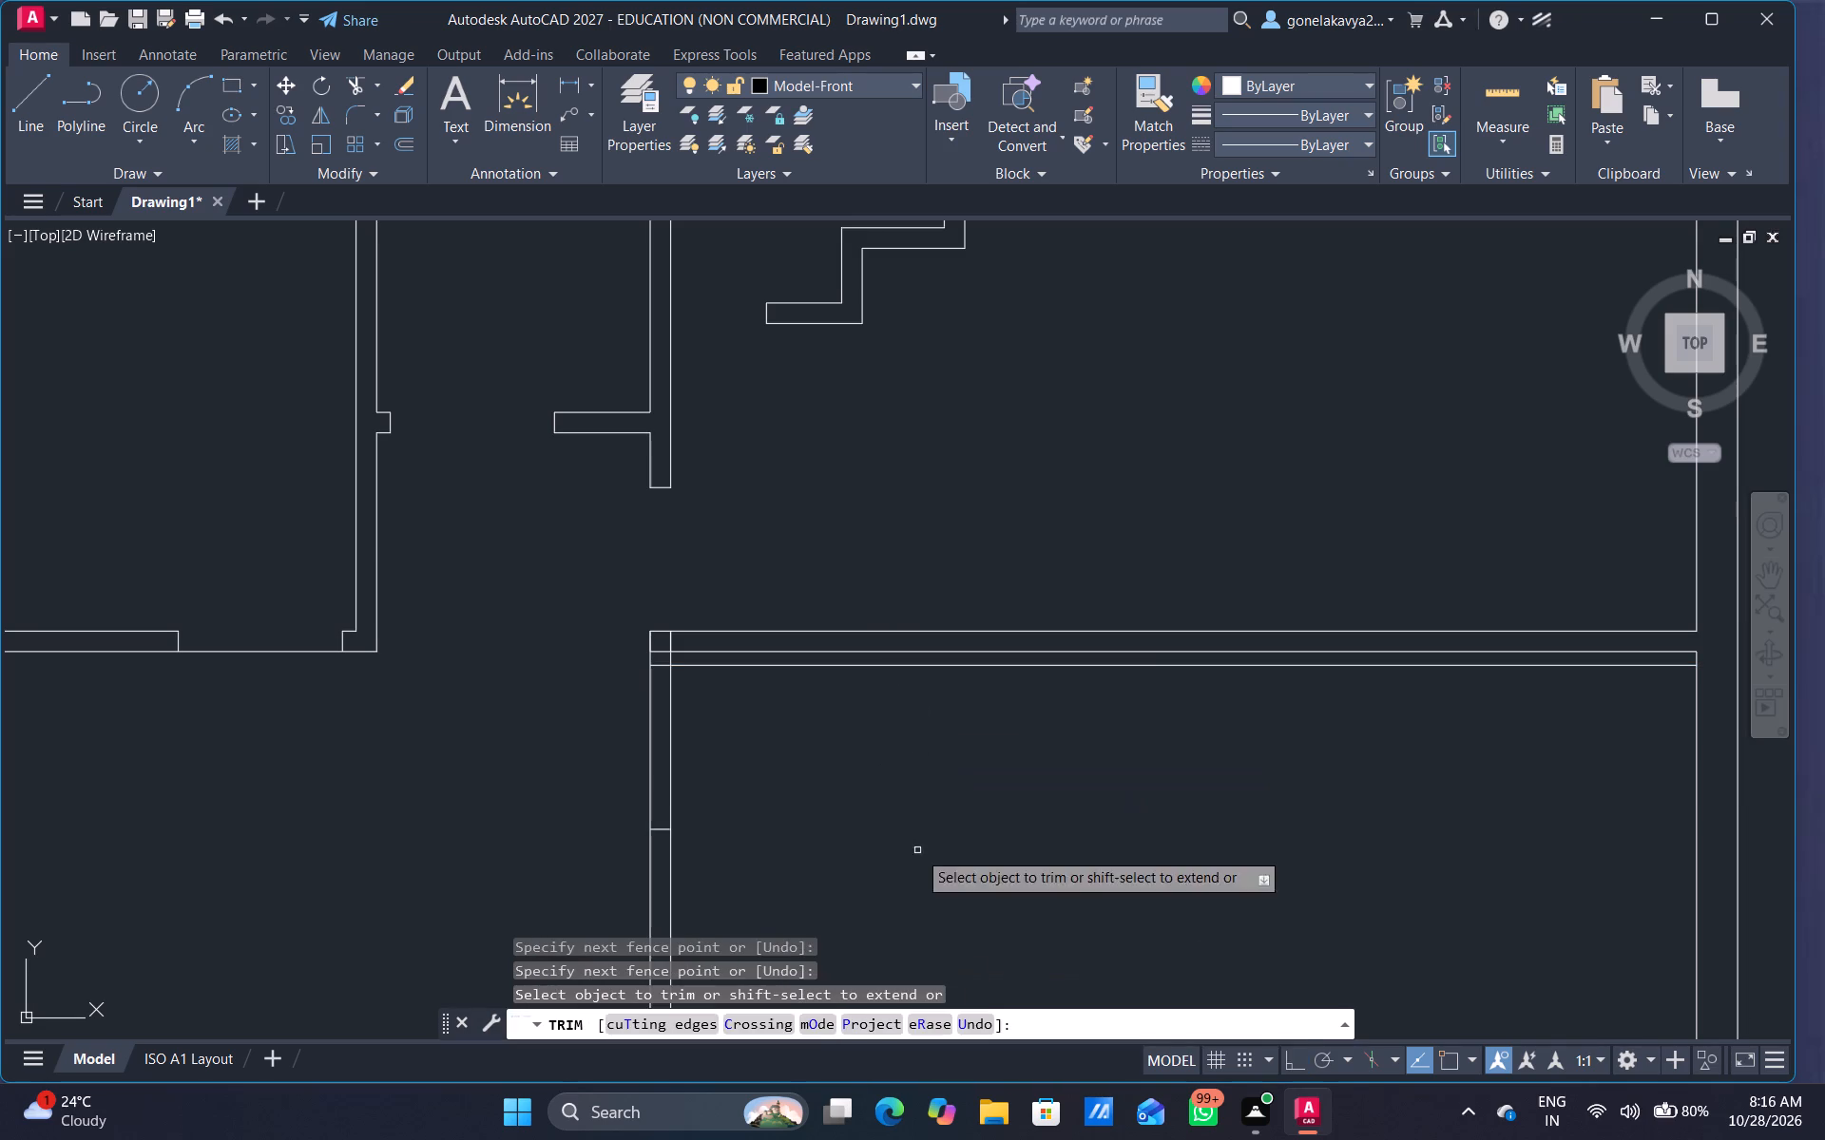
left_click_drag(788, 666, 771, 712)
left_click_drag(698, 726, 693, 727)
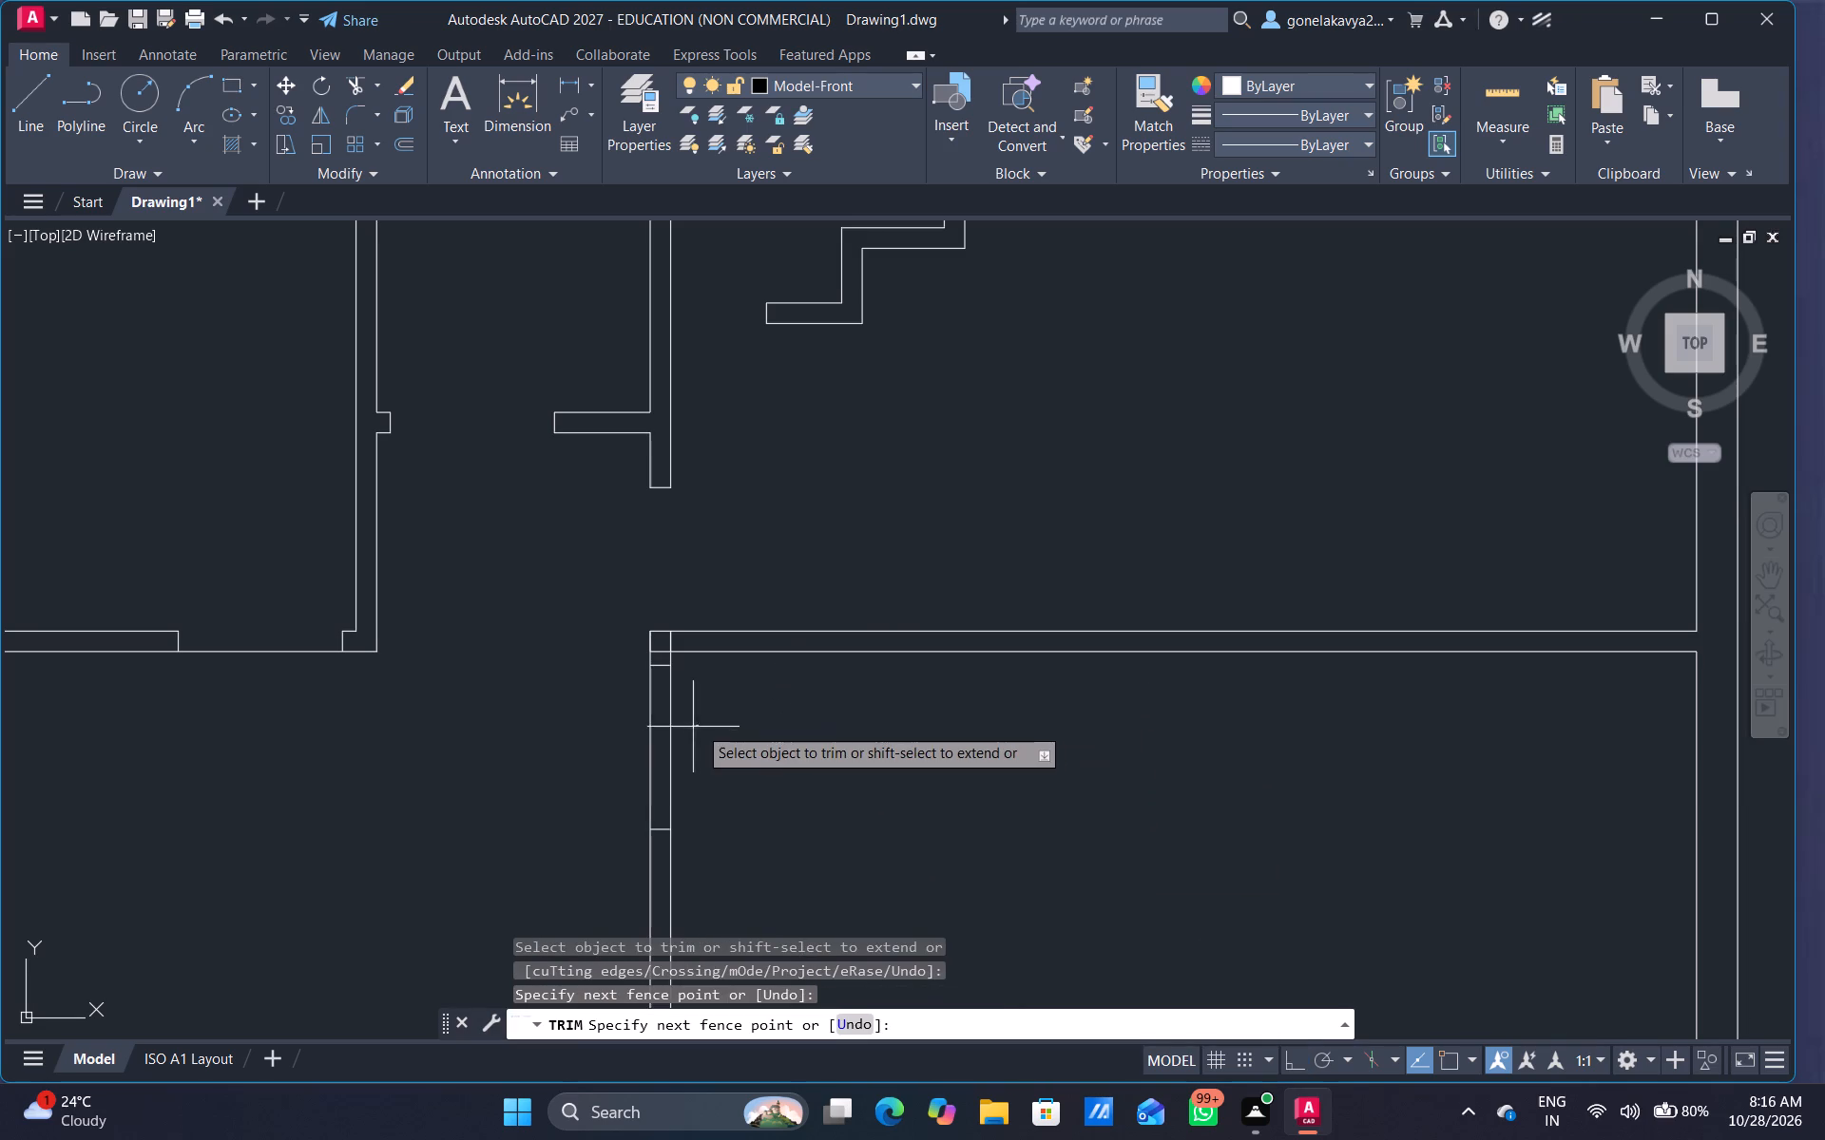
left_click_drag(693, 727, 605, 761)
Trim the overlapping horizontal and vertical segments inside the partition corner above the new door opening.
scroll(659, 660, "up", 4)
left_click_drag(663, 658, 721, 521)
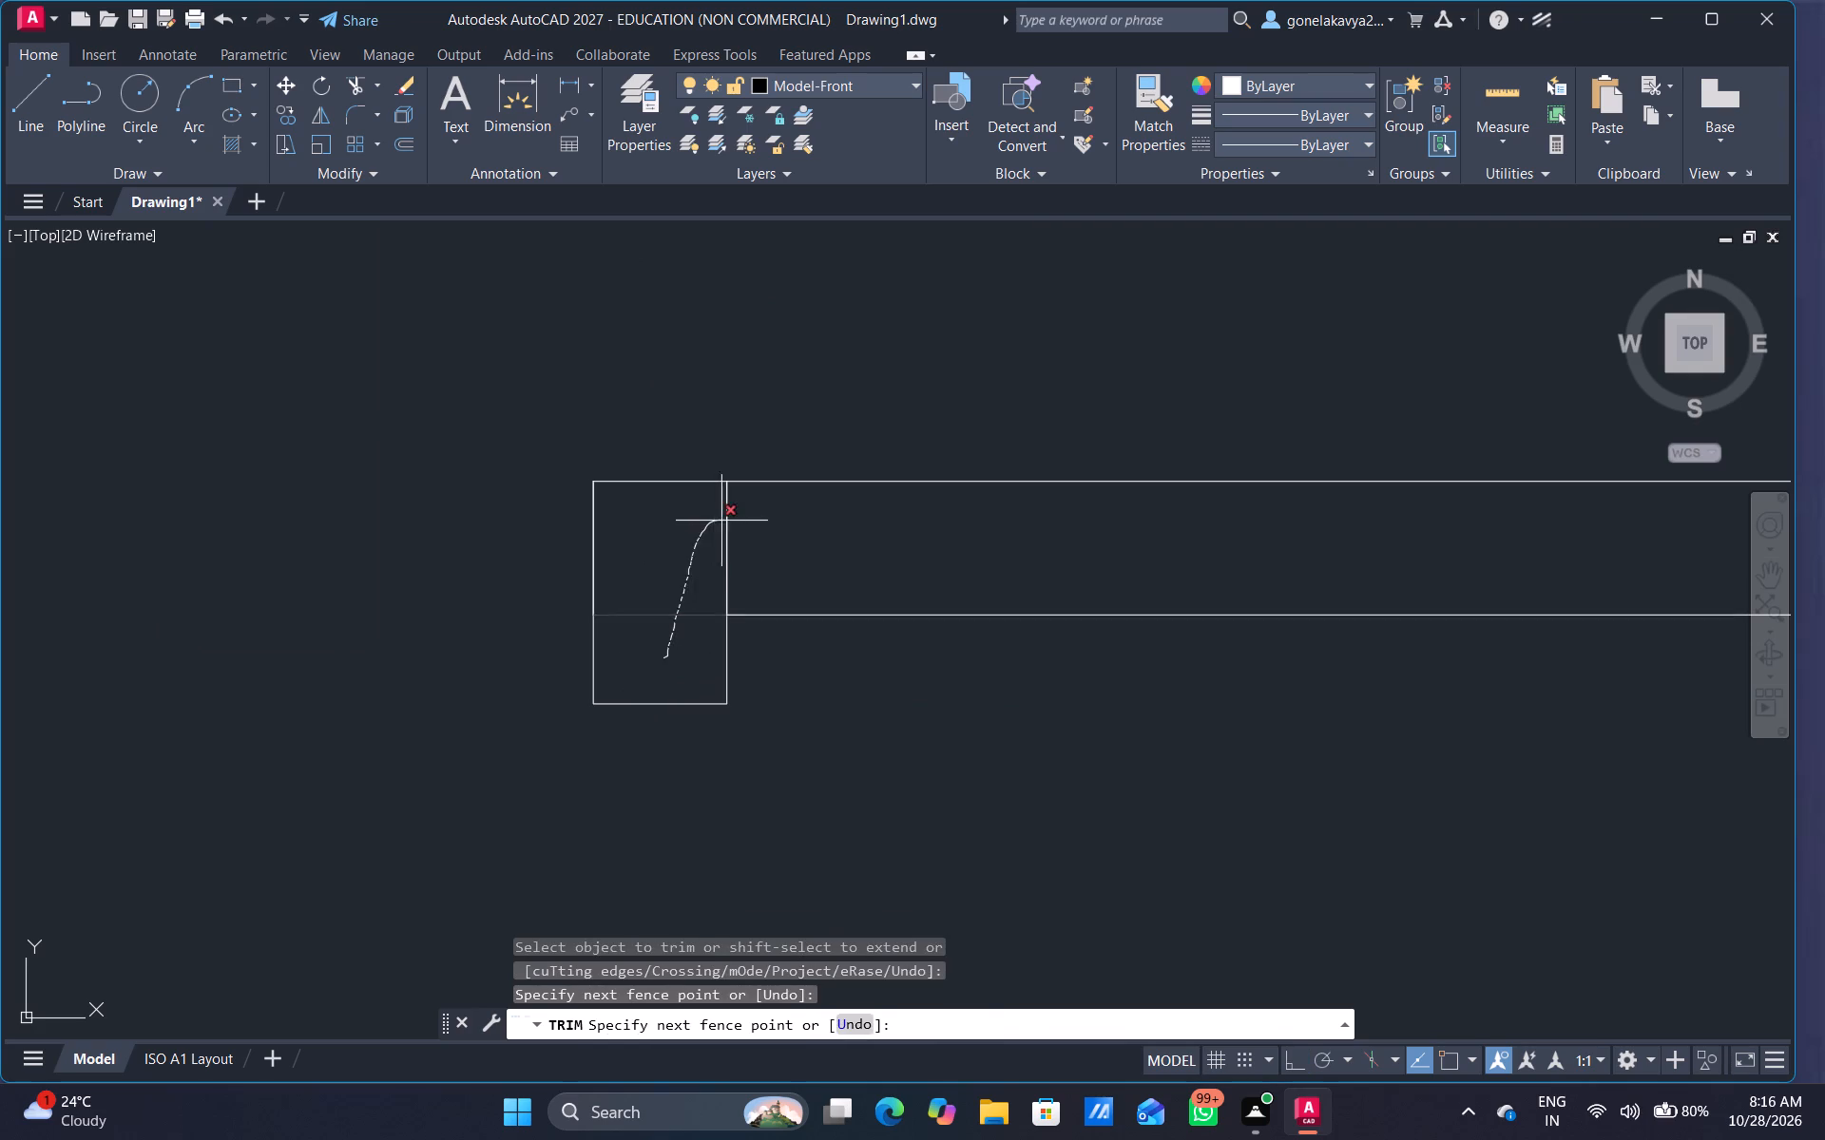
left_click_drag(721, 521, 722, 521)
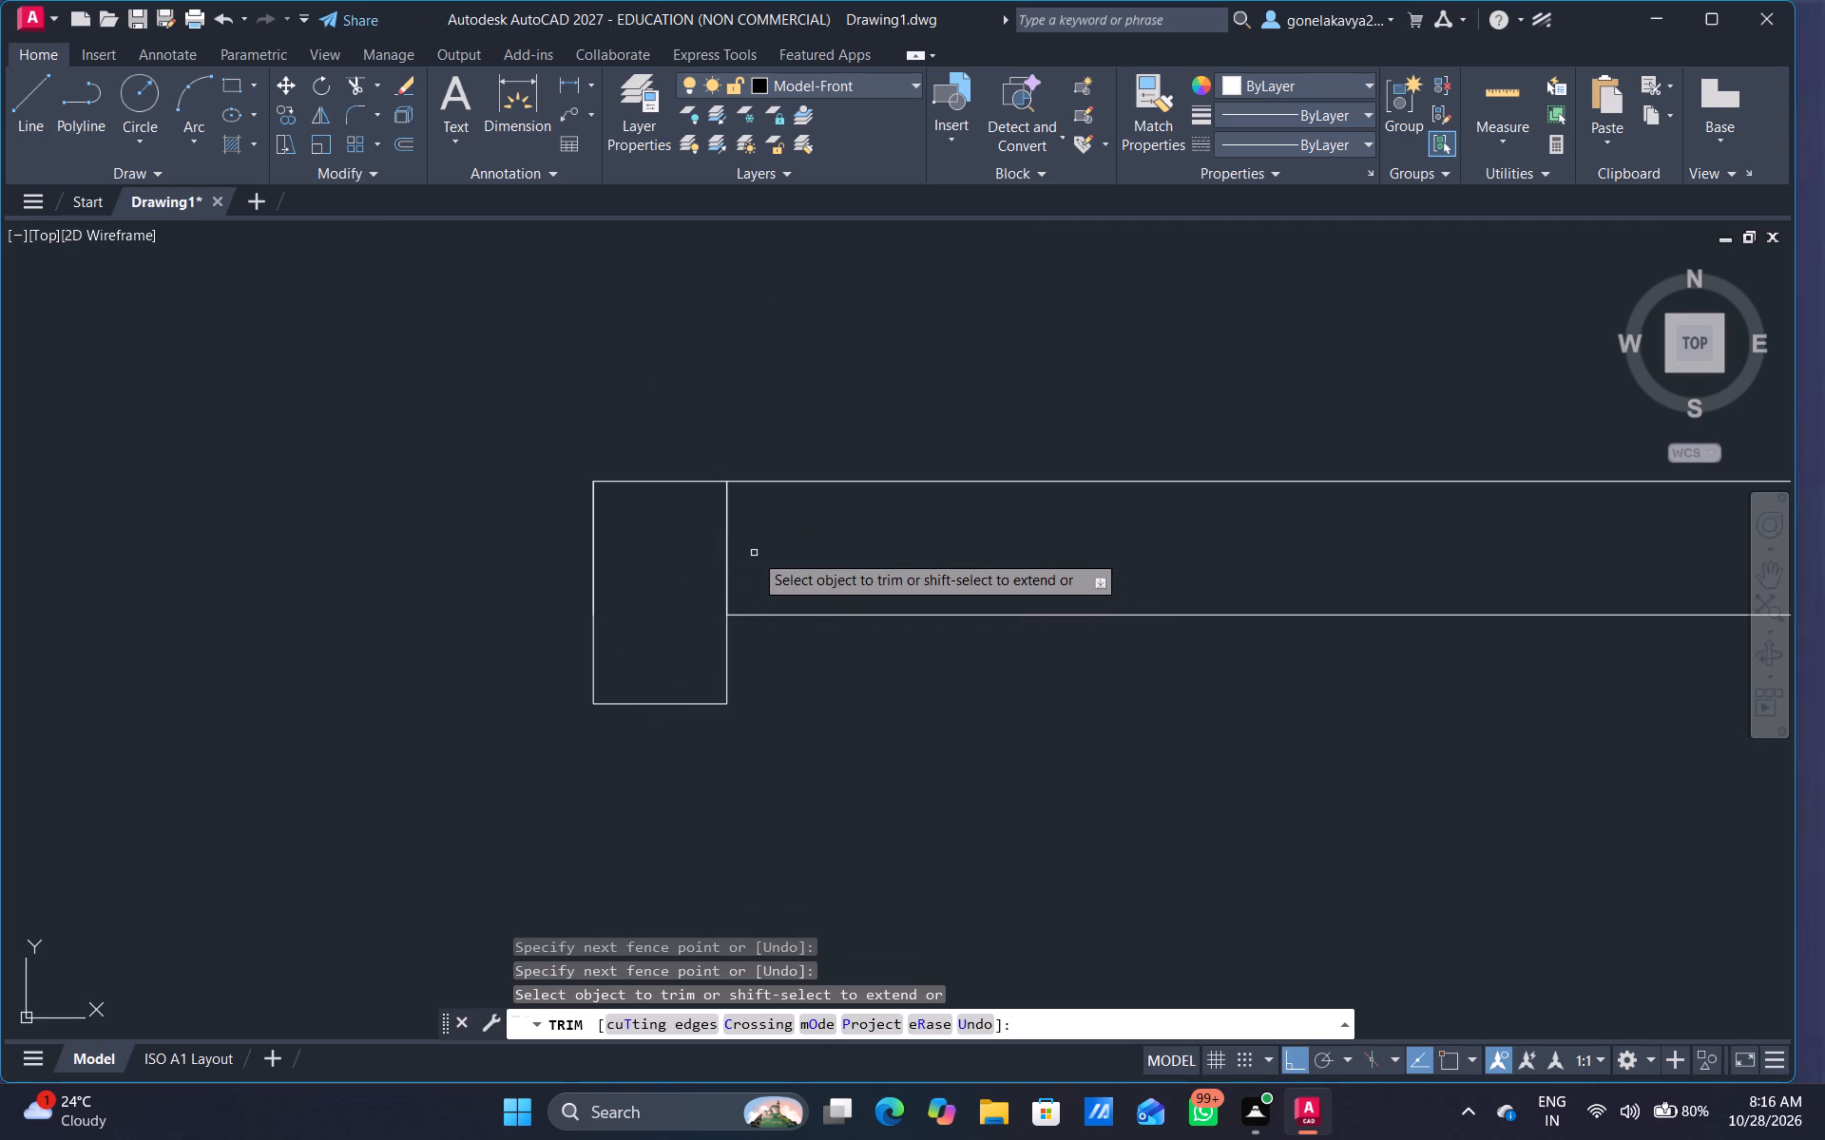
left_click_drag(754, 550, 668, 566)
scroll(995, 706, "down", 5)
middle_click_drag(1071, 829, 951, 446)
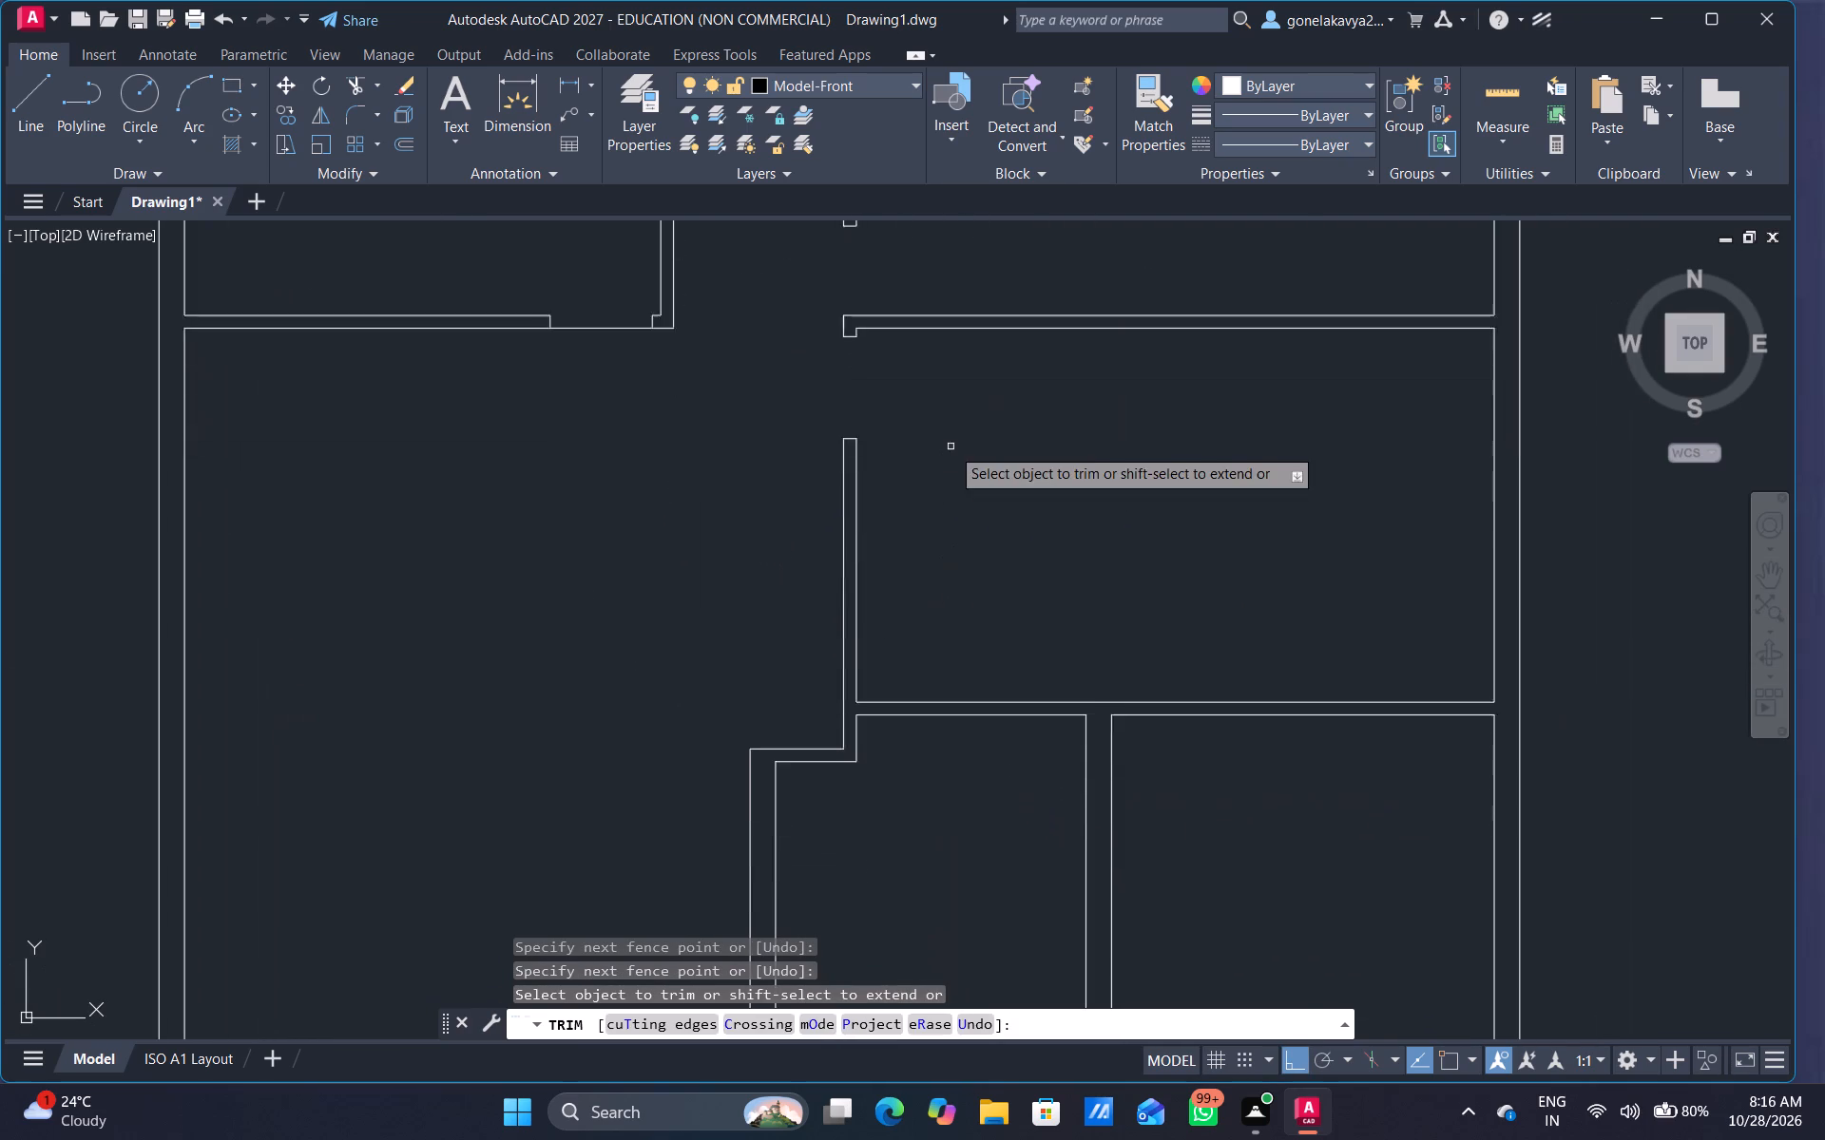
Trim the overlapping inner wall lines inside the southwest corner of the outer 9" wall.
scroll(951, 446, "down", 1)
scroll(1134, 769, "down", 2)
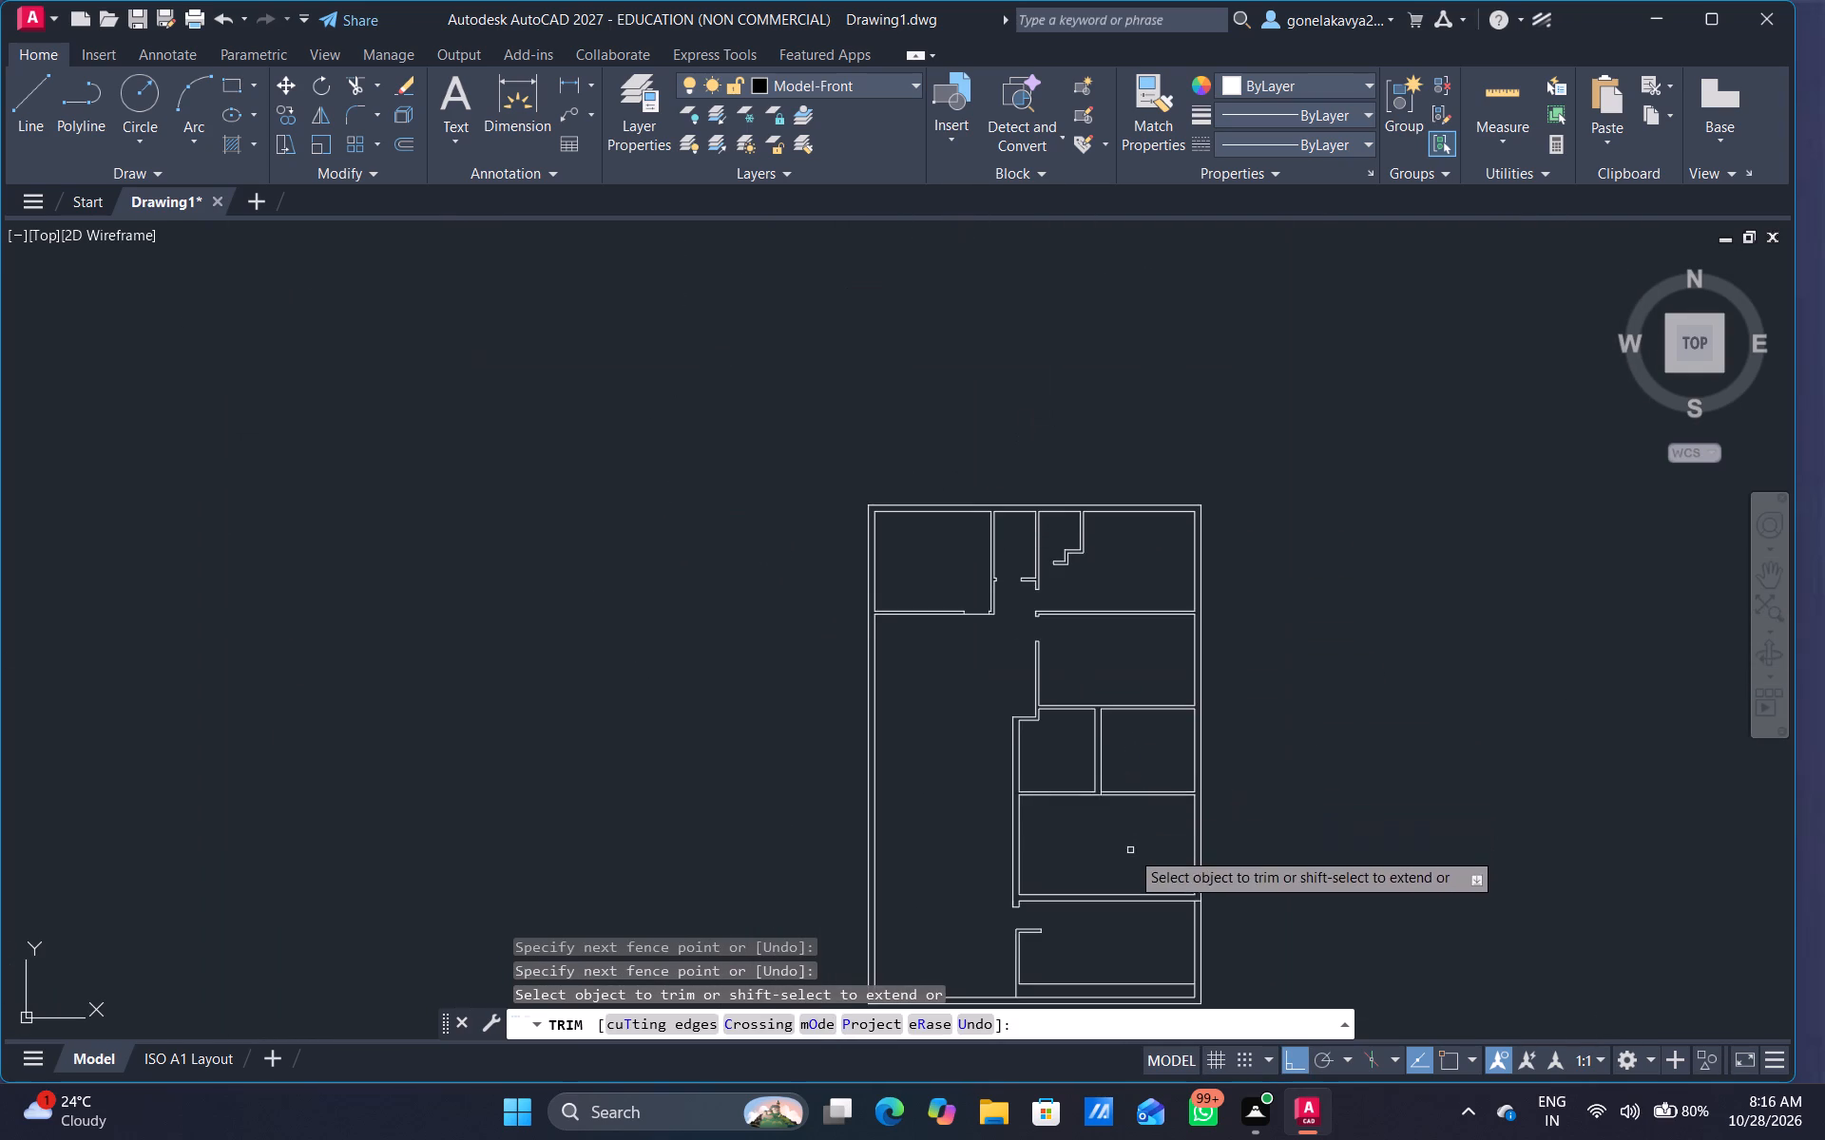
middle_click_drag(1133, 850, 1107, 733)
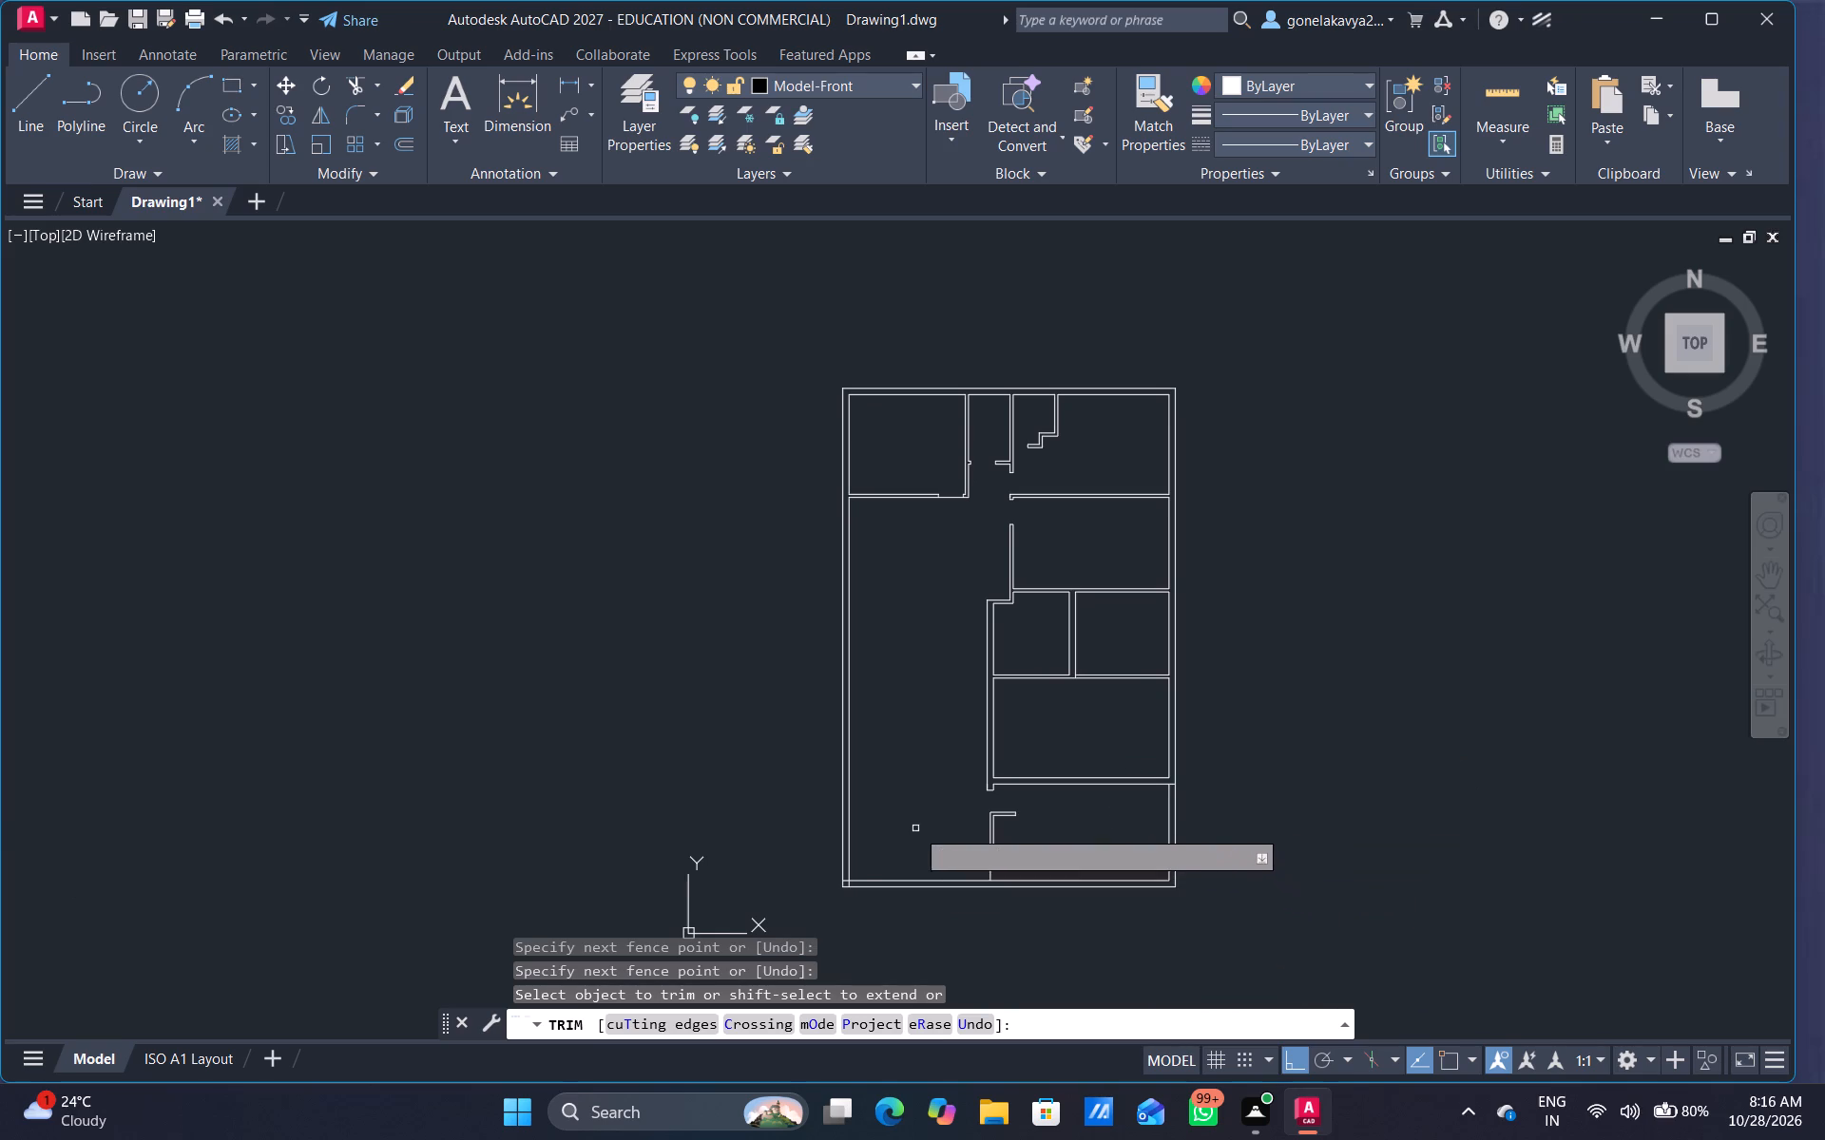
middle_click_drag(914, 819, 920, 678)
scroll(868, 755, "up", 2)
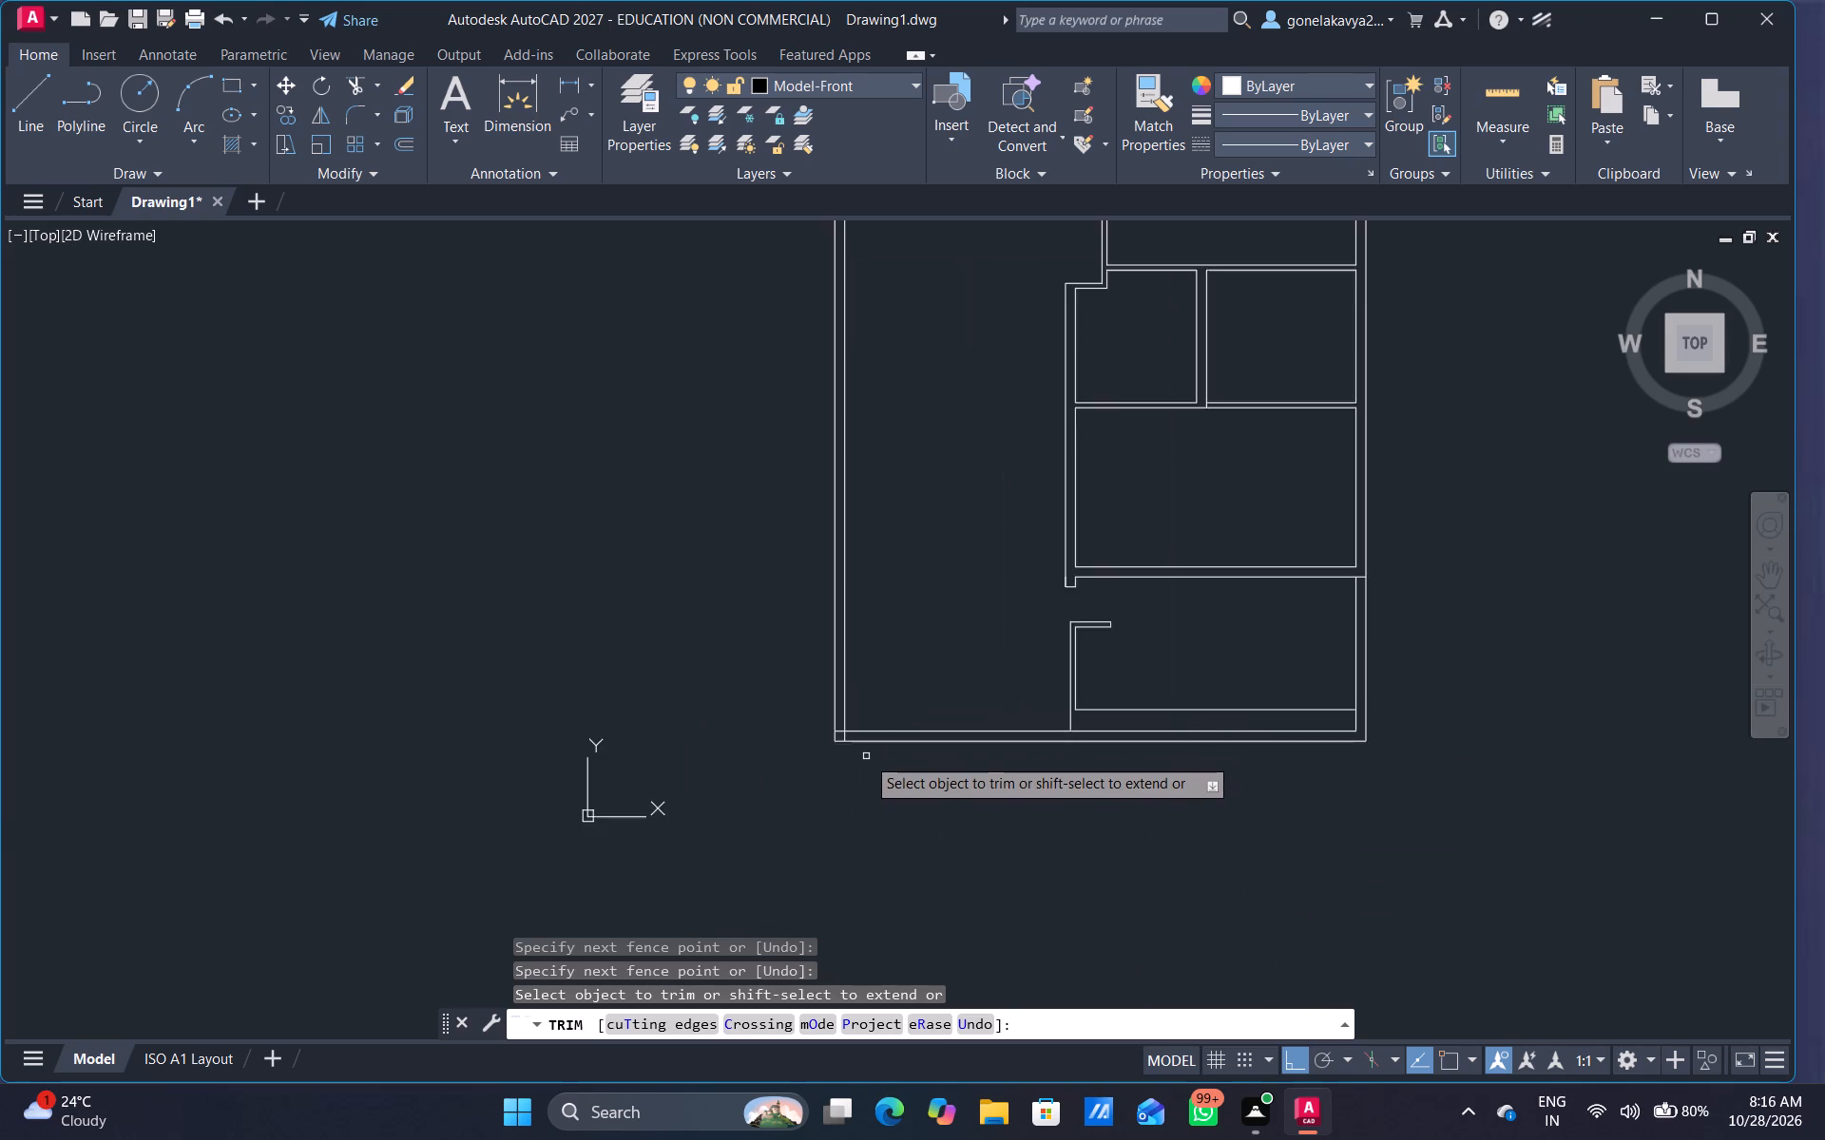
scroll(866, 756, "up", 3)
middle_click_drag(772, 781, 911, 971)
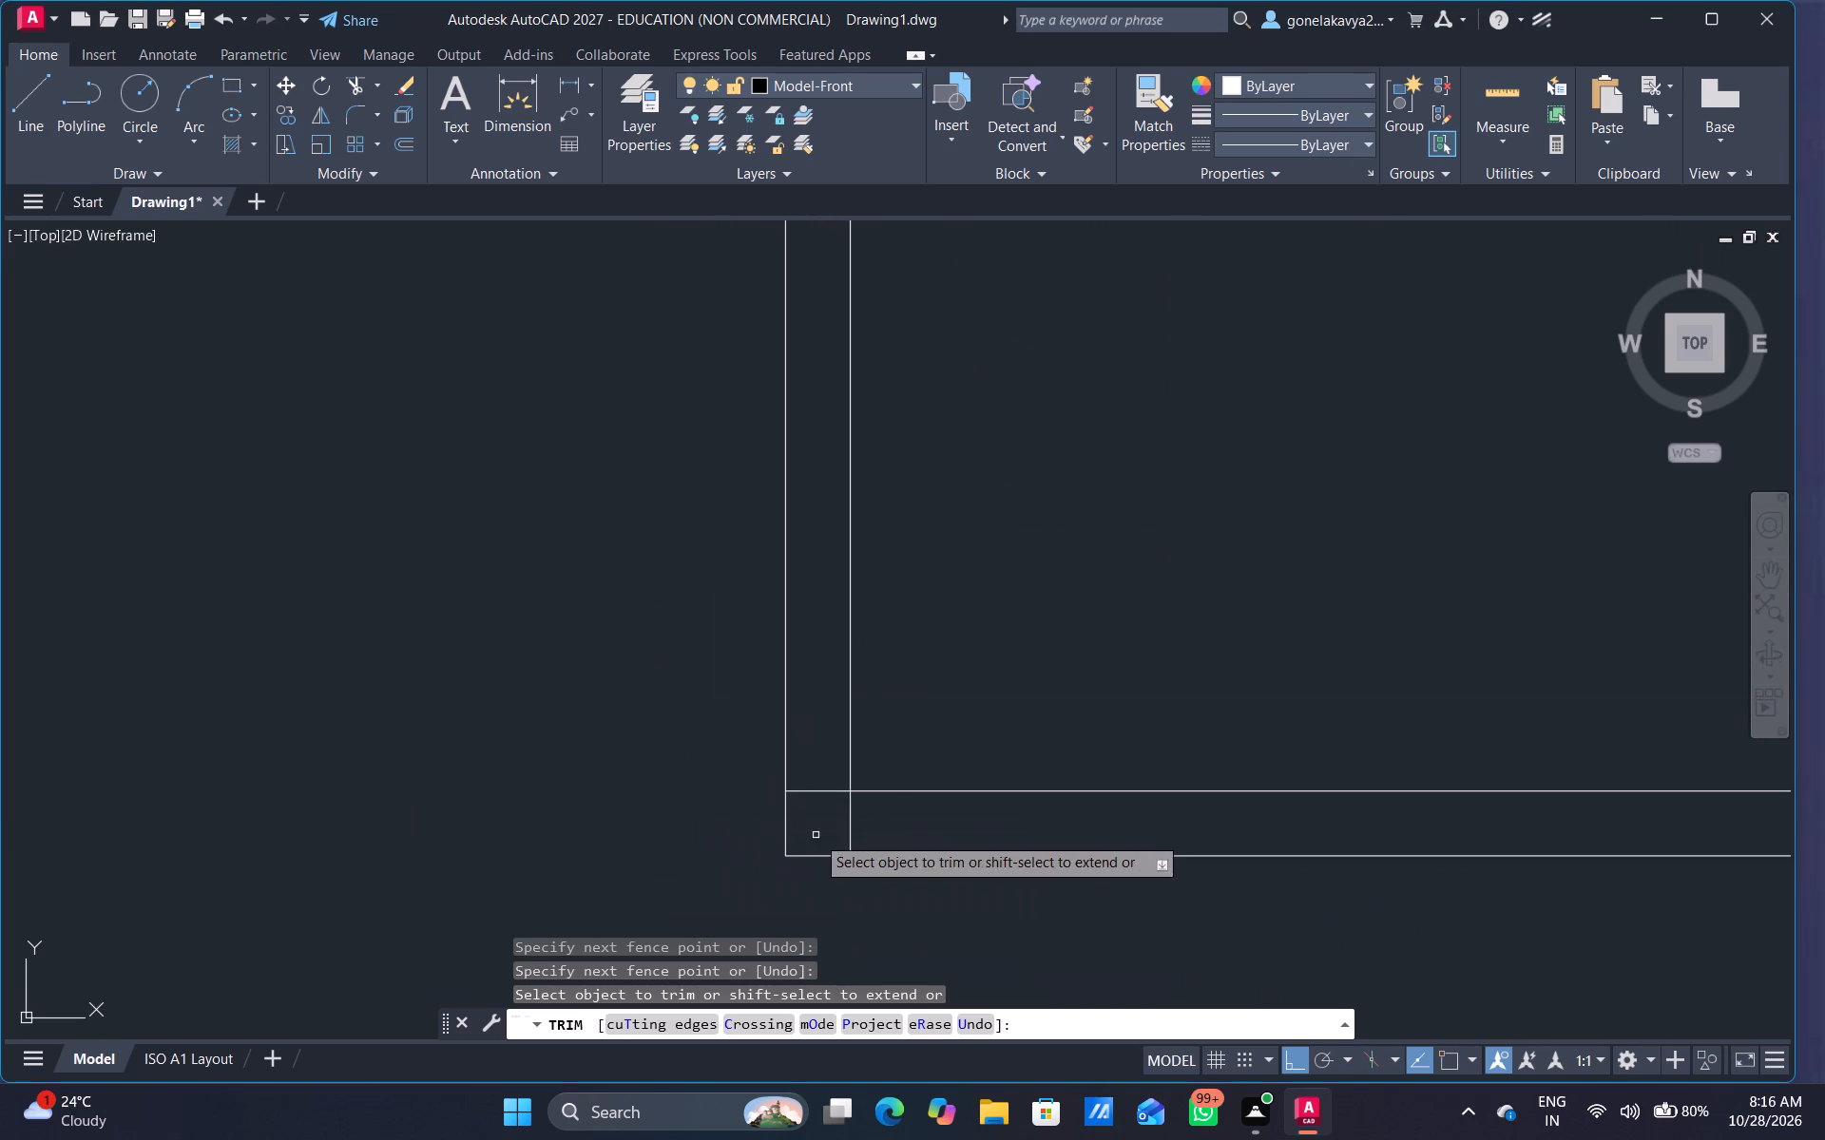
scroll(818, 834, "up", 3)
left_click_drag(862, 625, 1124, 856)
scroll(1121, 722, "down", 3)
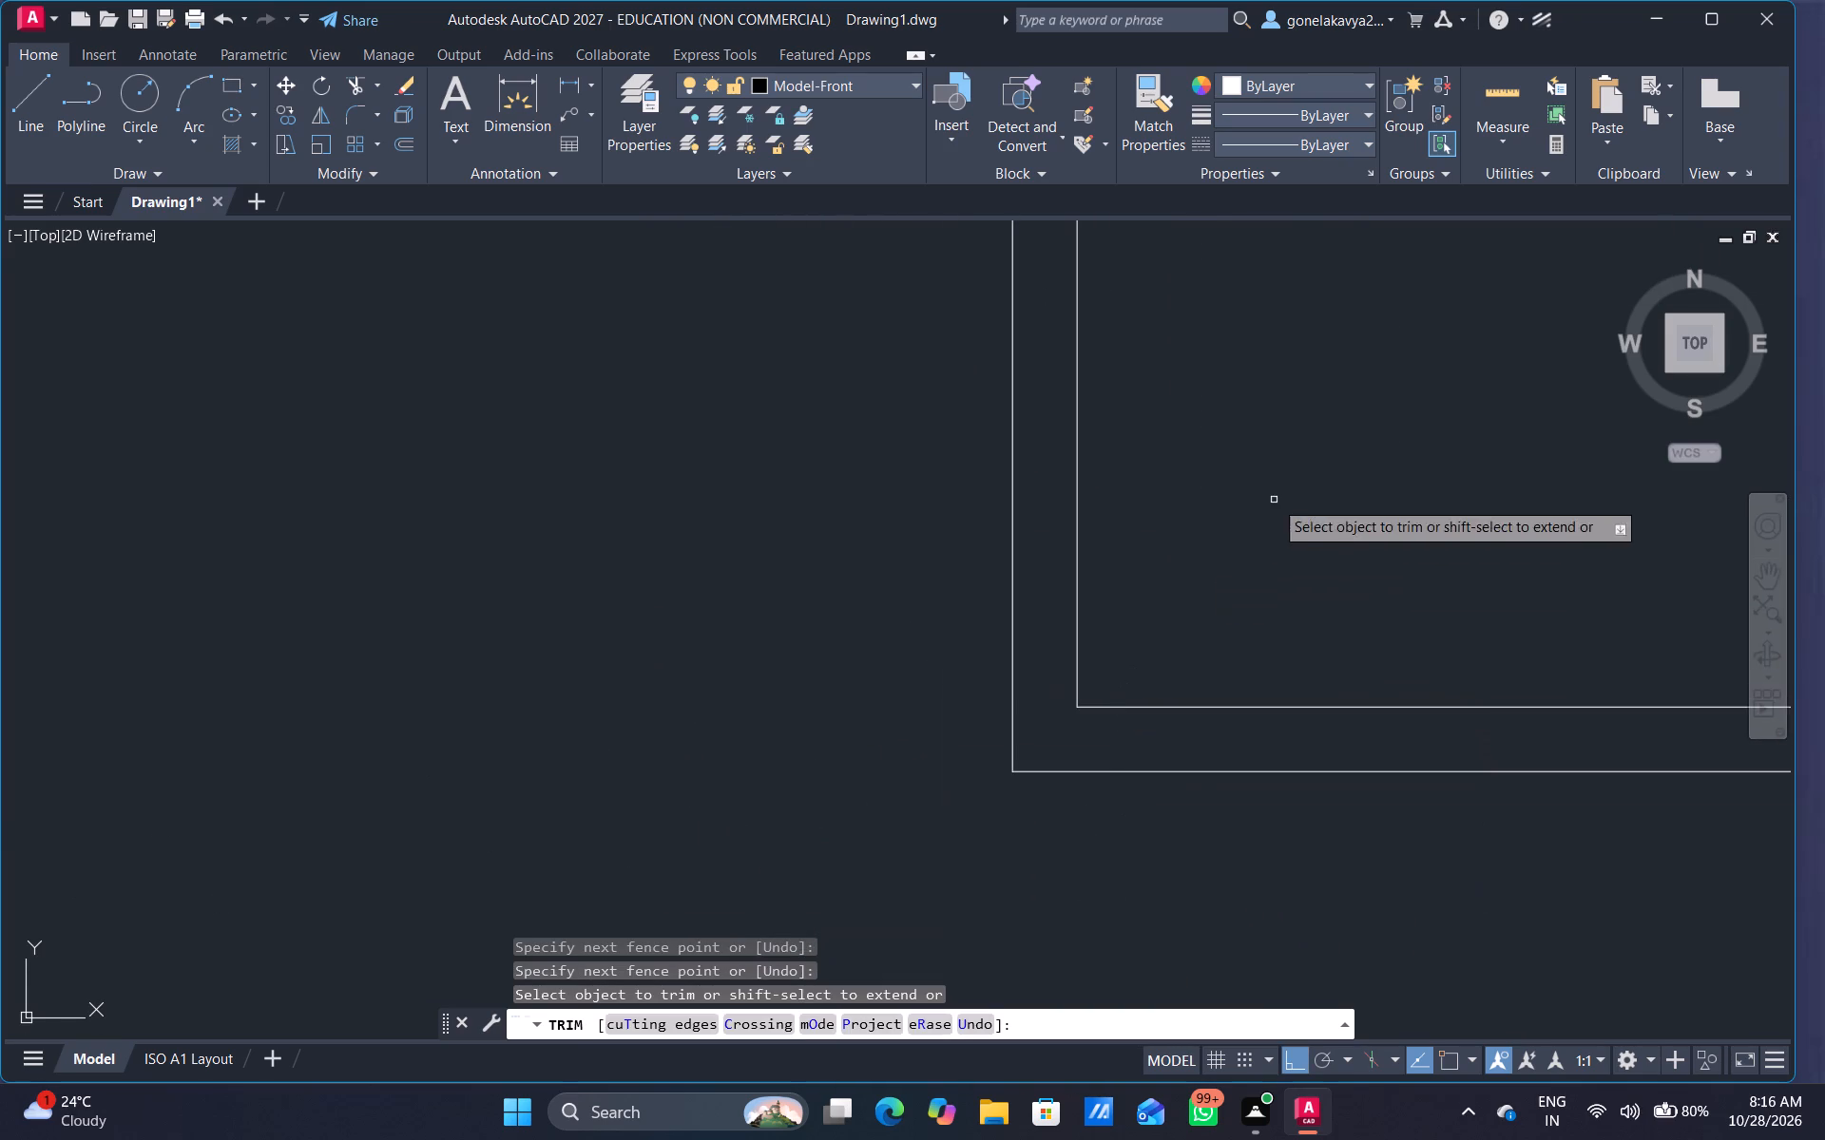
middle_click_drag(1273, 490, 850, 870)
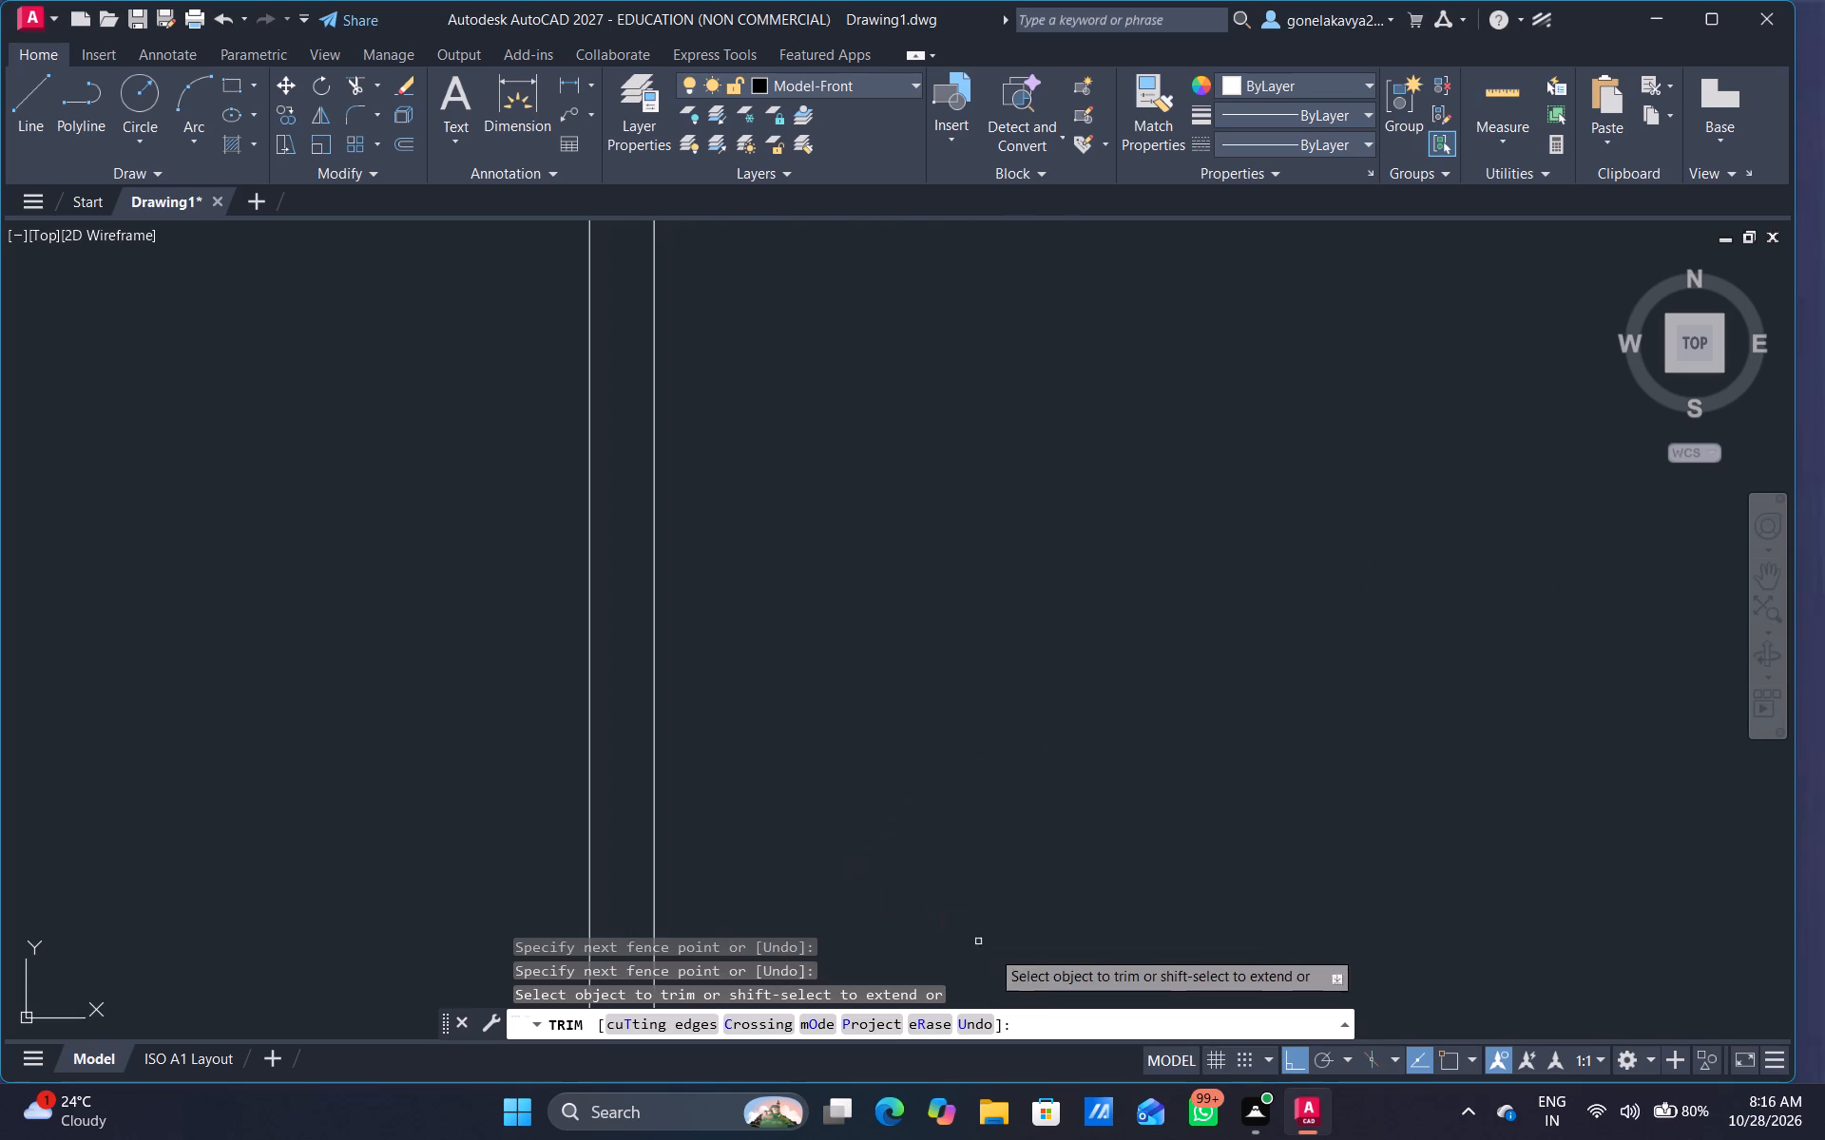
scroll(1129, 914, "down", 3)
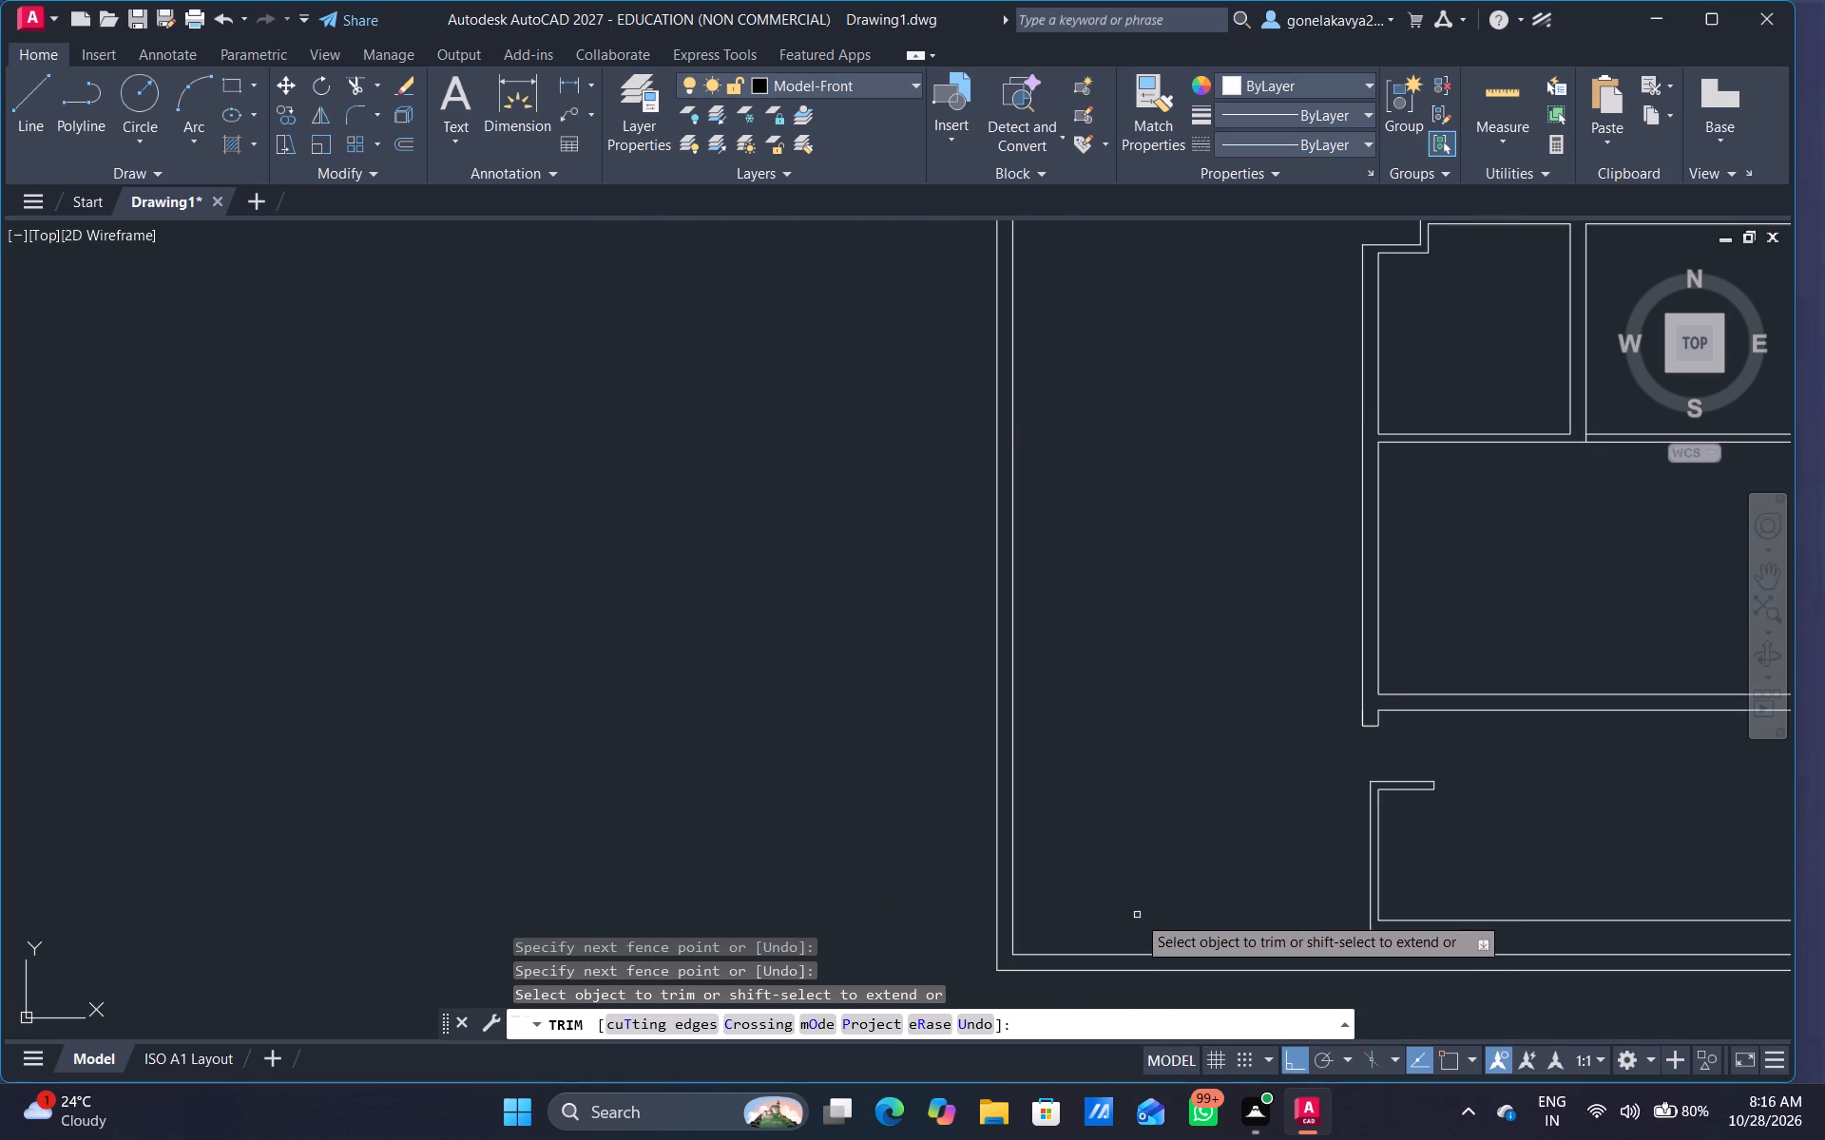
middle_click_drag(1168, 884, 841, 853)
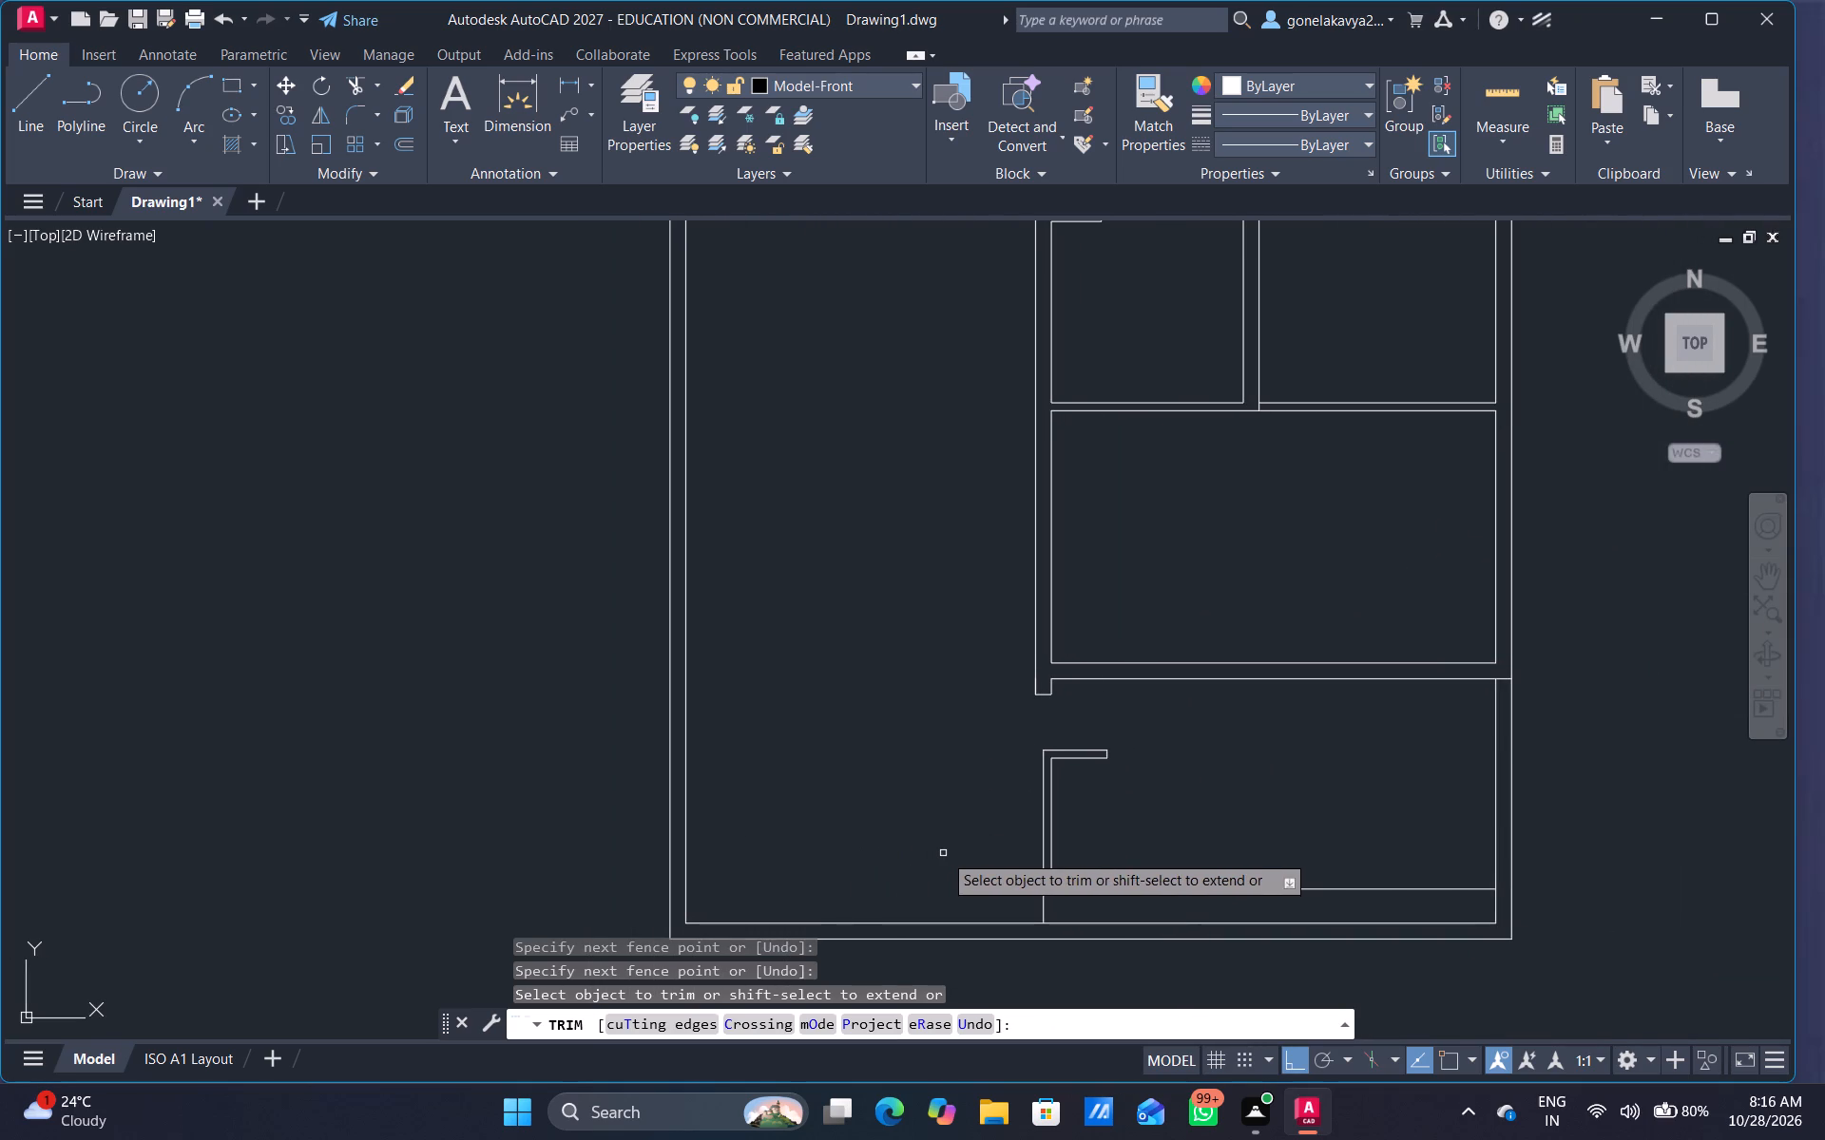
key("Escape")
Offset the south wall's inner line 16' north, and offset that copy another 9" north to form a horizontal wall.
key("o")
key("Return")
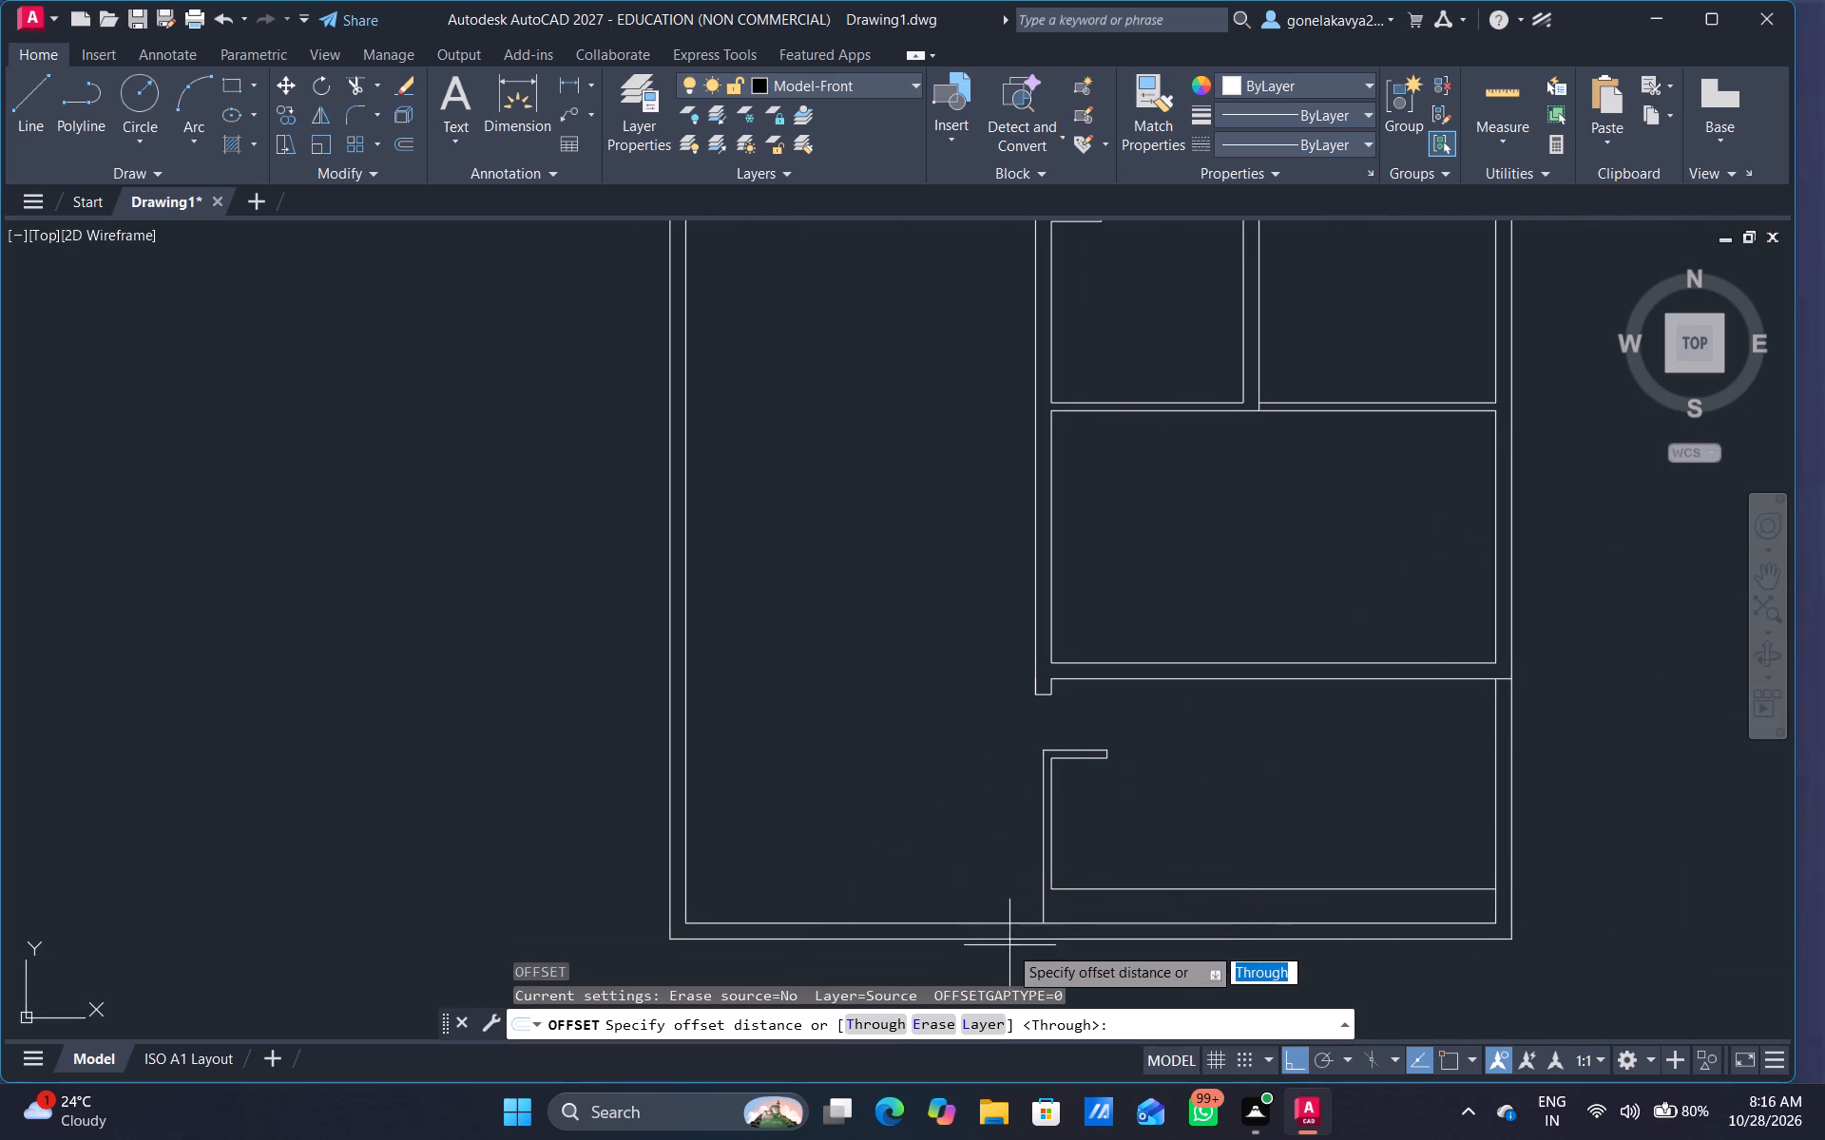
left_click_drag(968, 920, 957, 826)
left_click(959, 806)
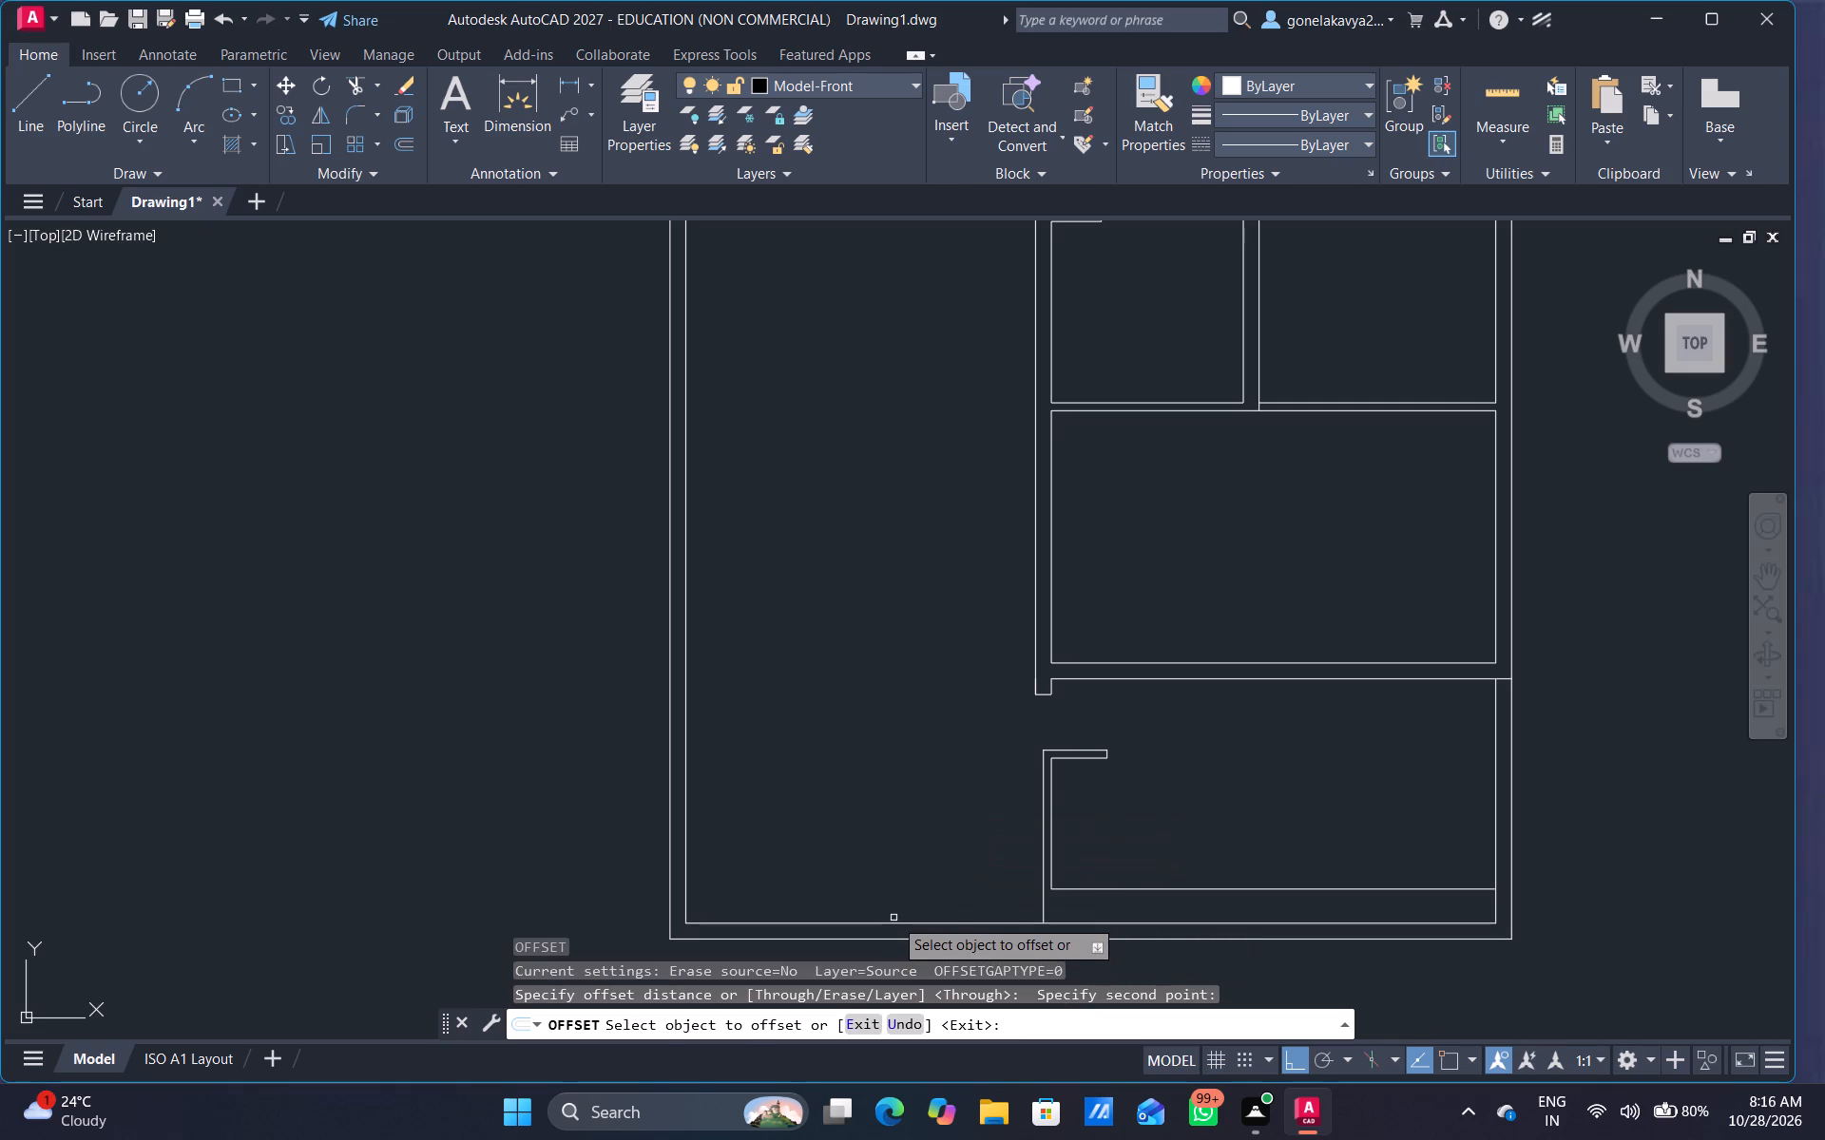
left_click_drag(894, 921, 894, 908)
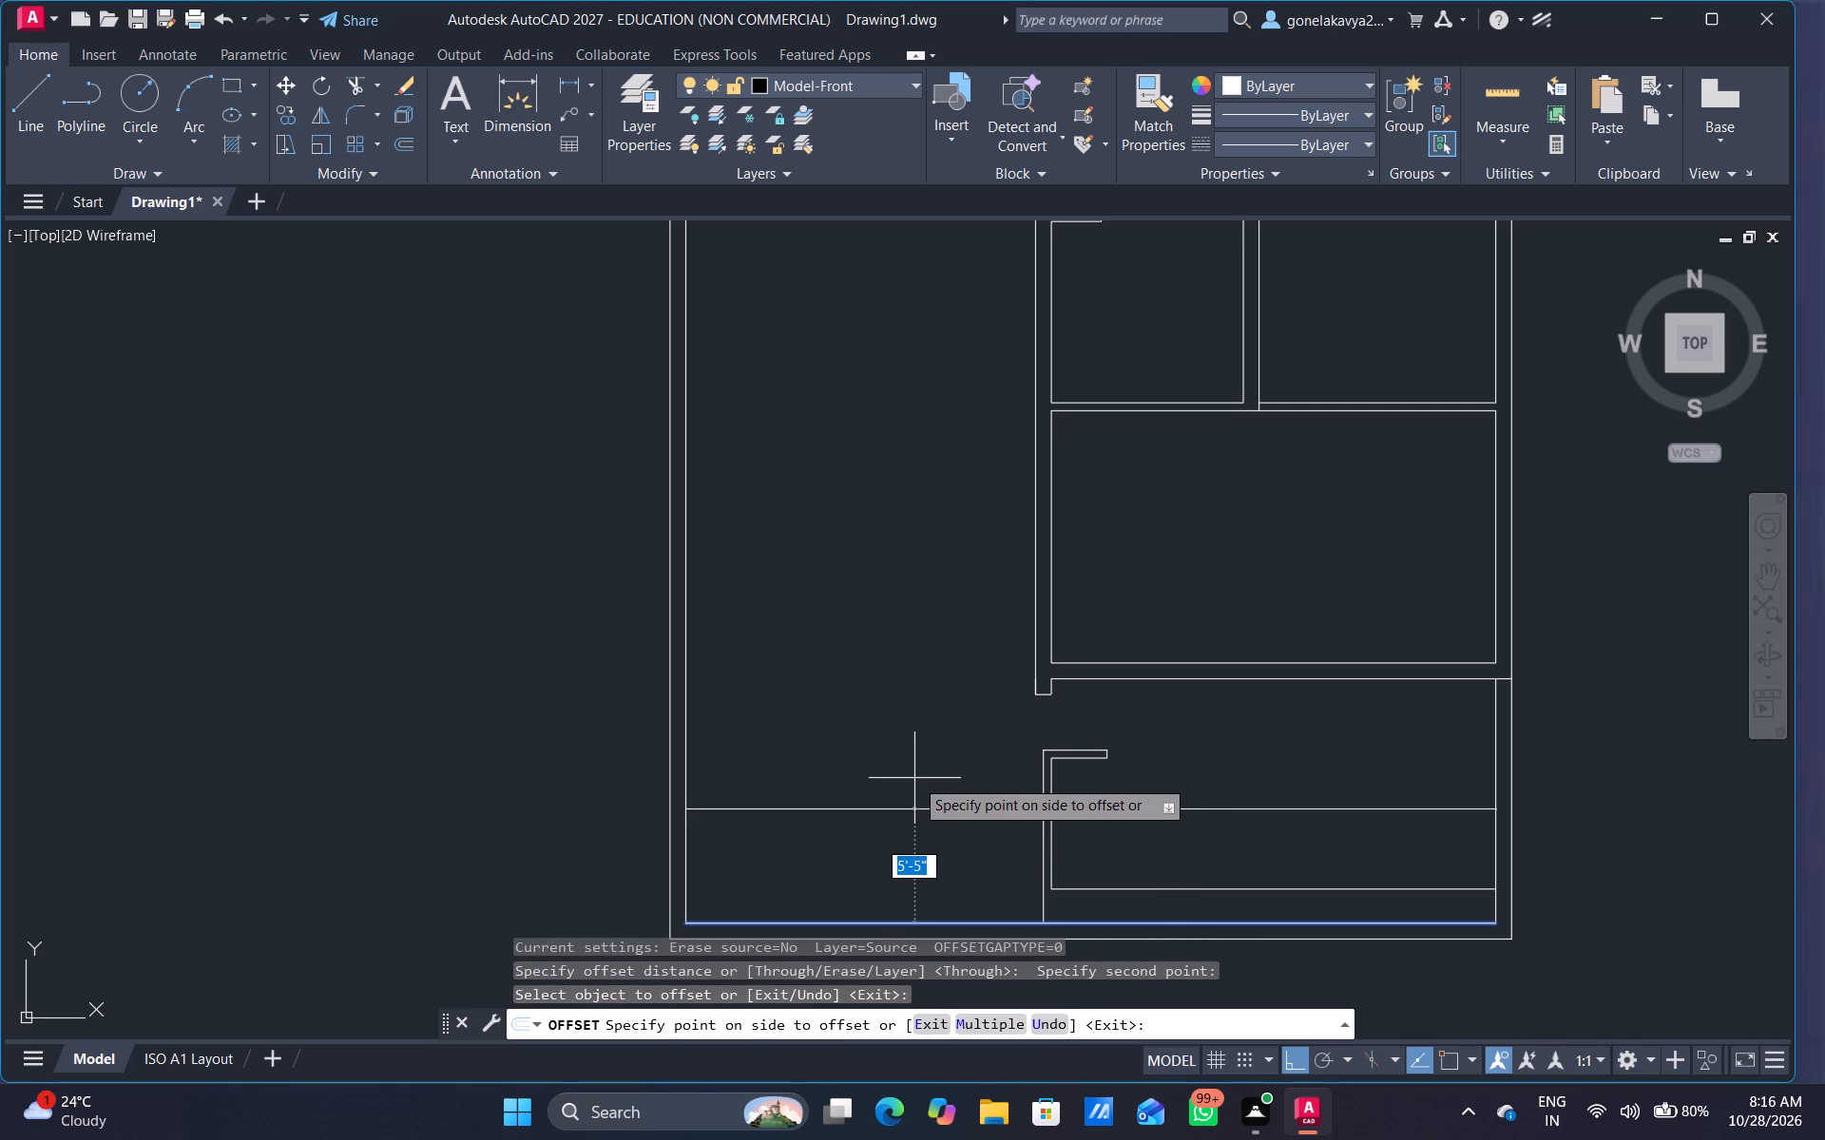
type("16'")
key("Return")
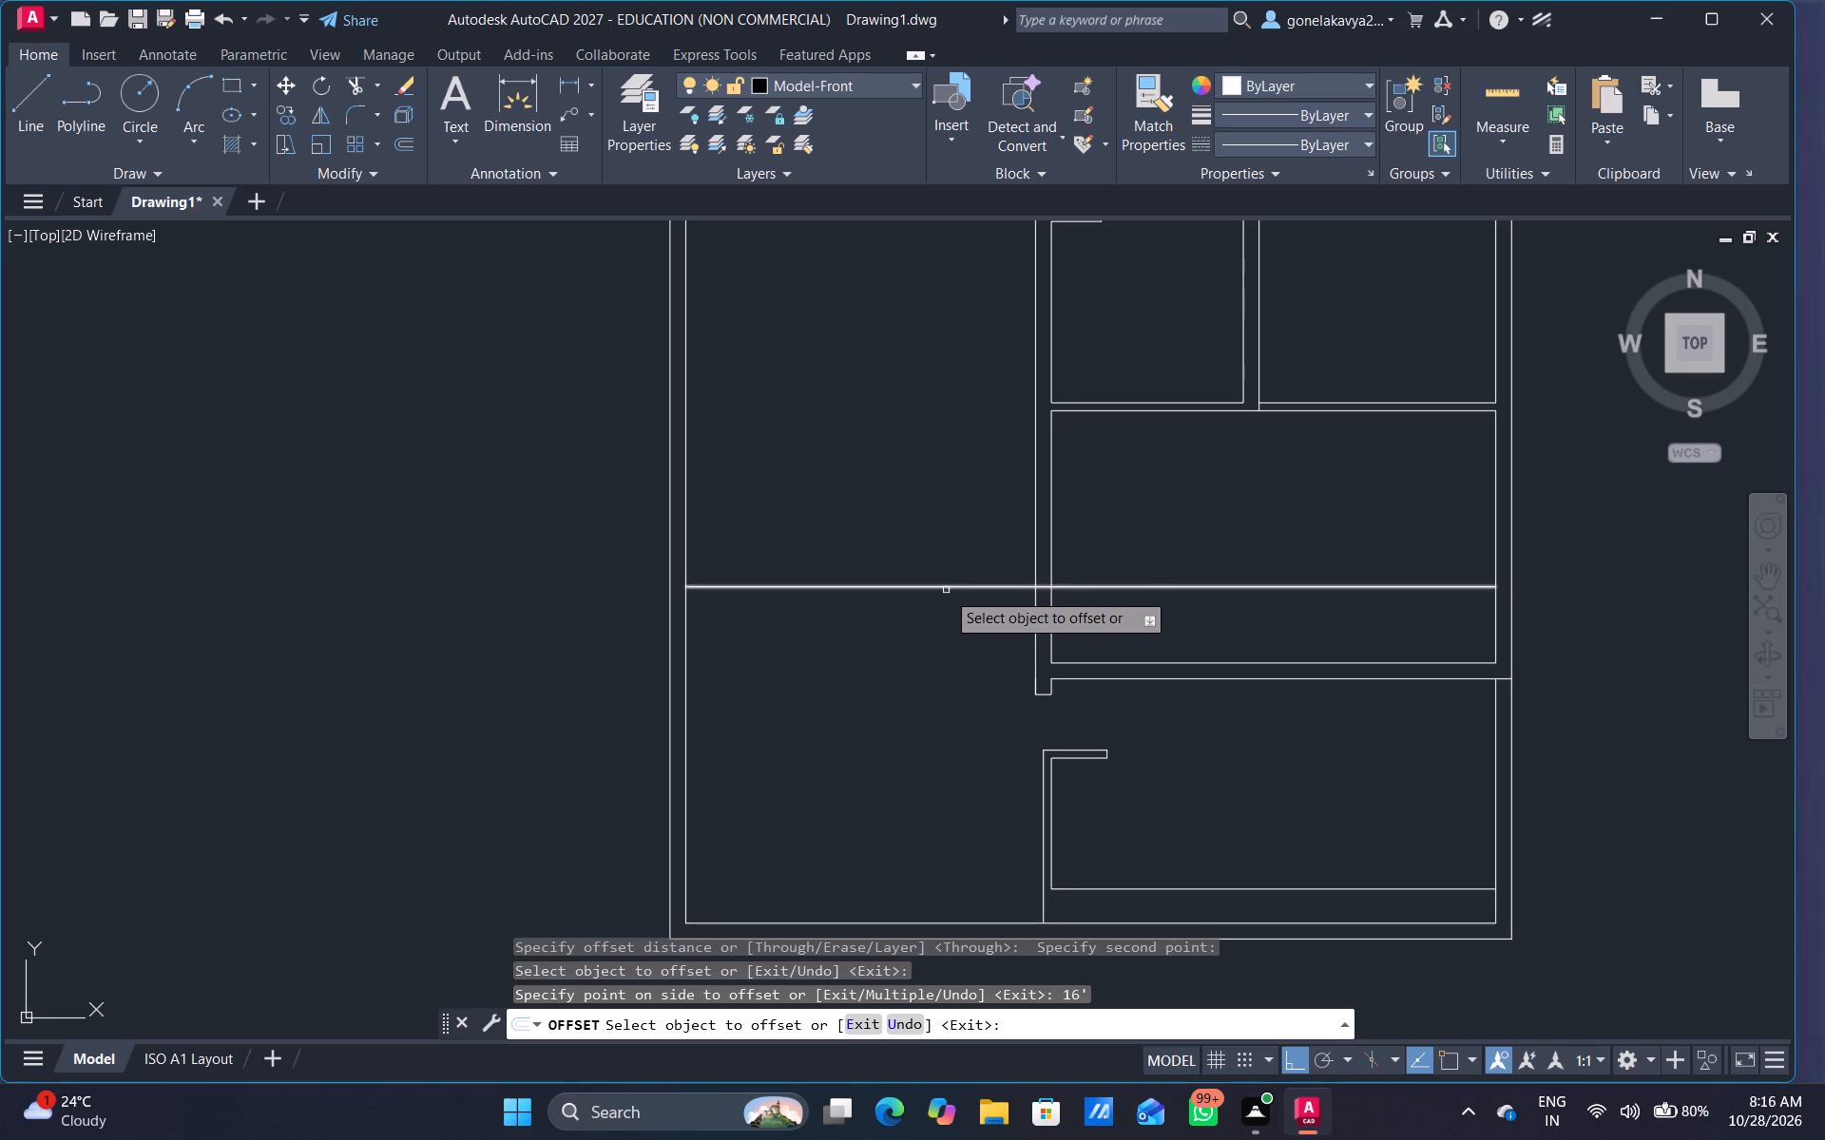
left_click(949, 583)
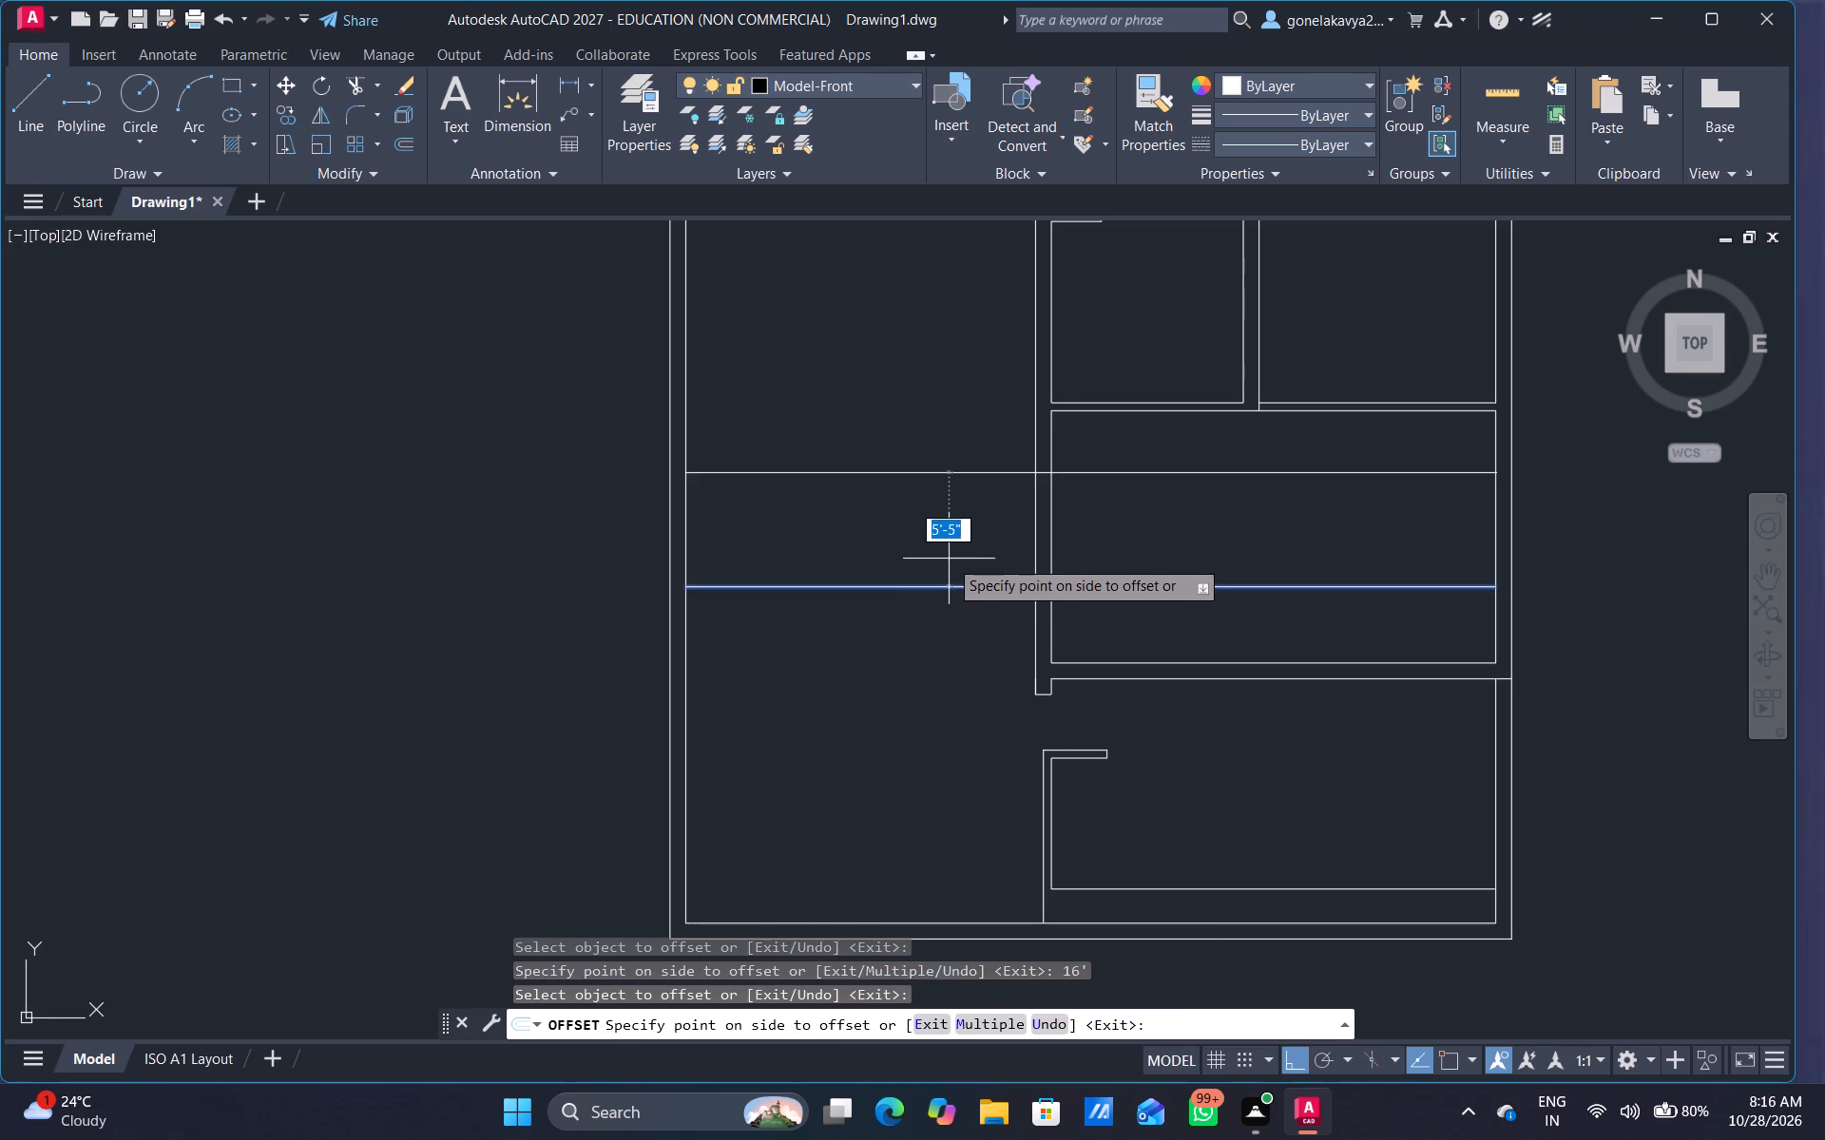
type("9\"")
key("Return")
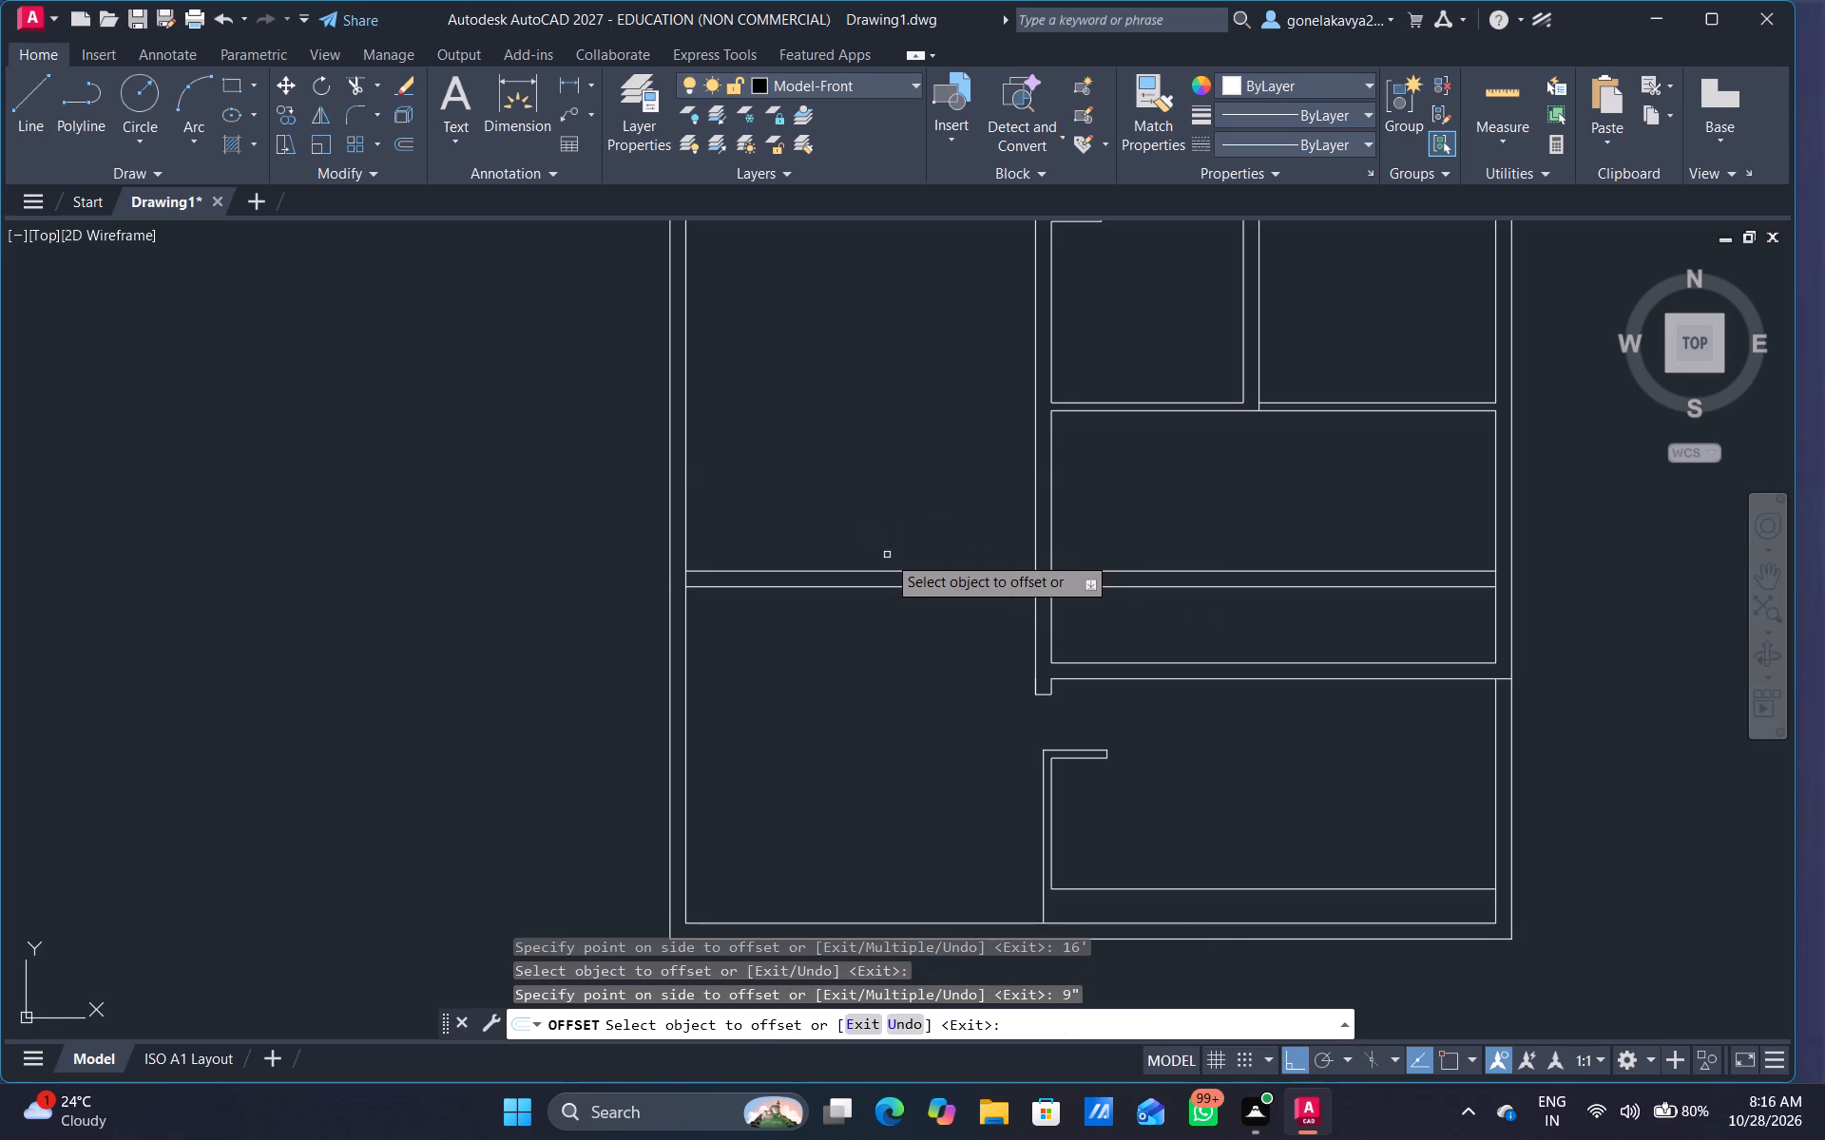
Offset the lower line of the northwest room's south partition 16' south, and offset that copy another 4.5" south.
middle_click_drag(855, 496, 848, 812)
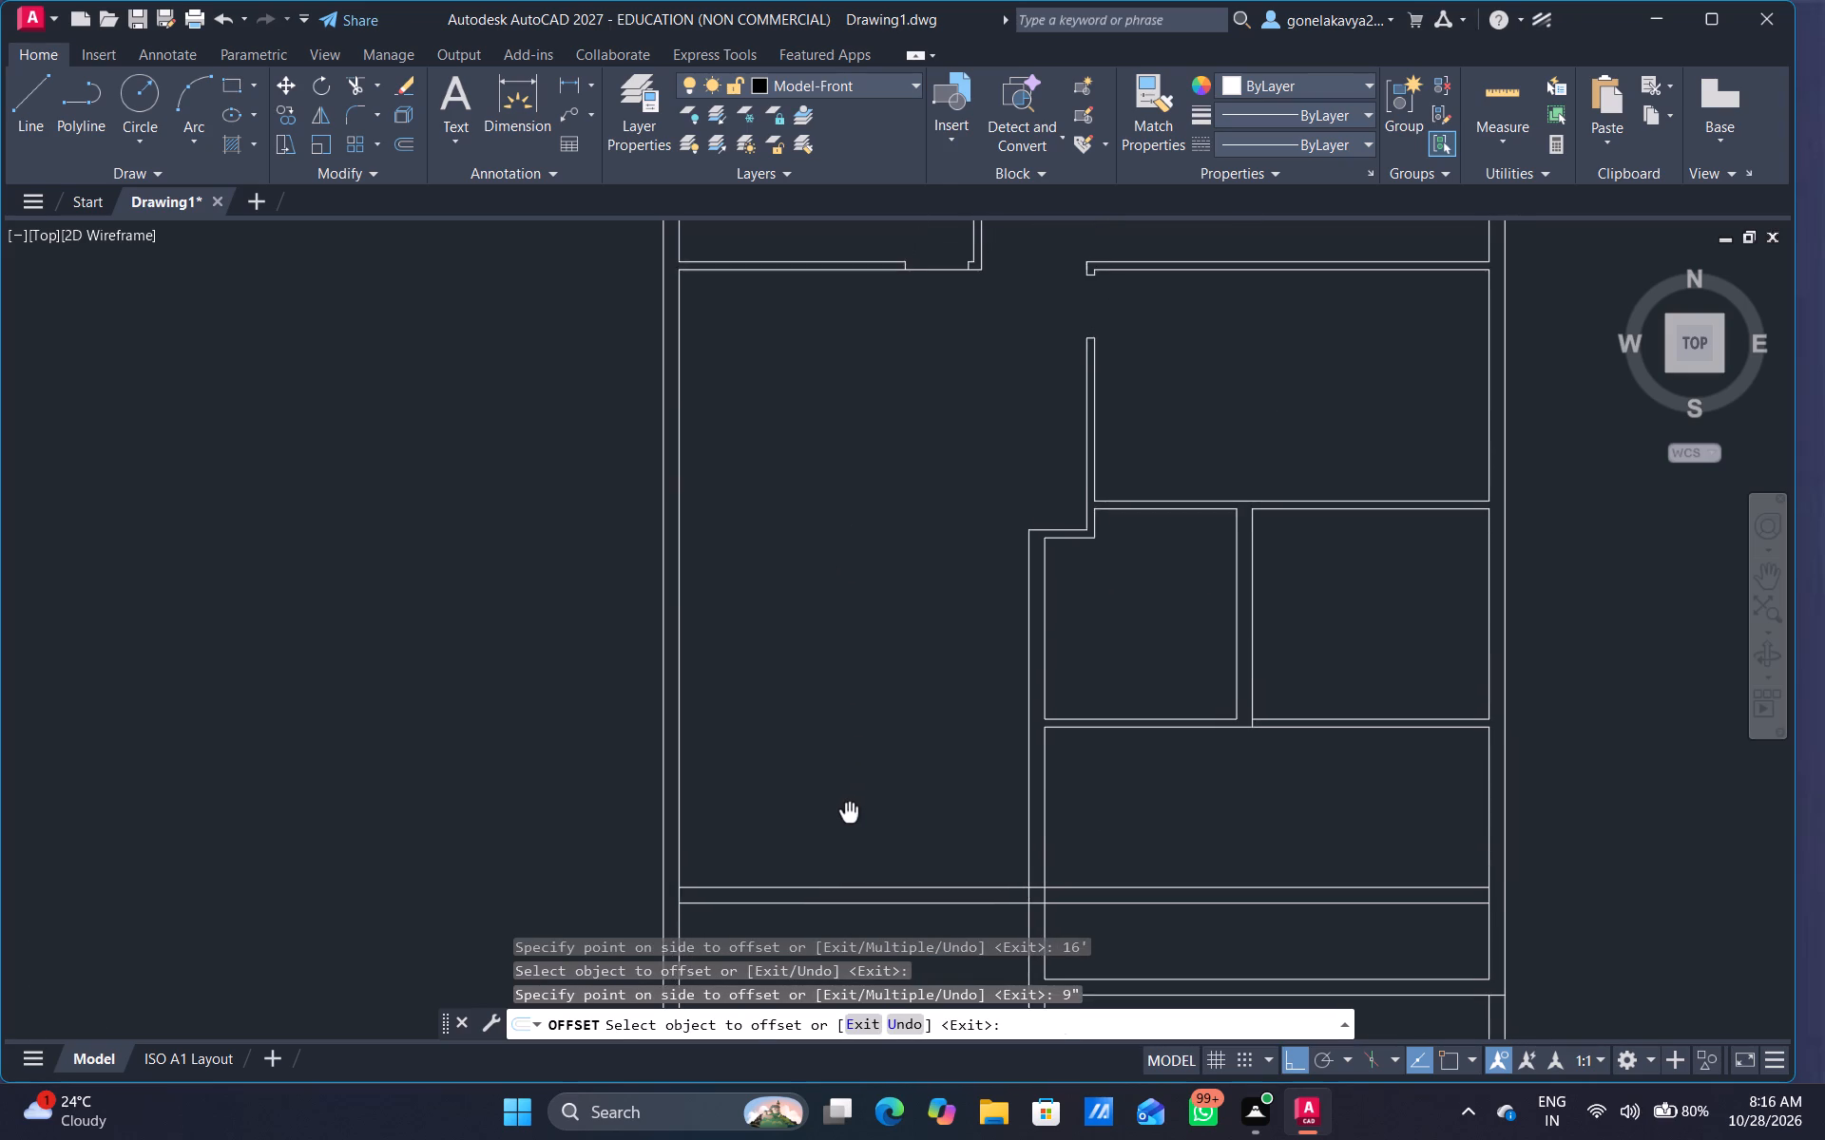
middle_click_drag(848, 812, 820, 715)
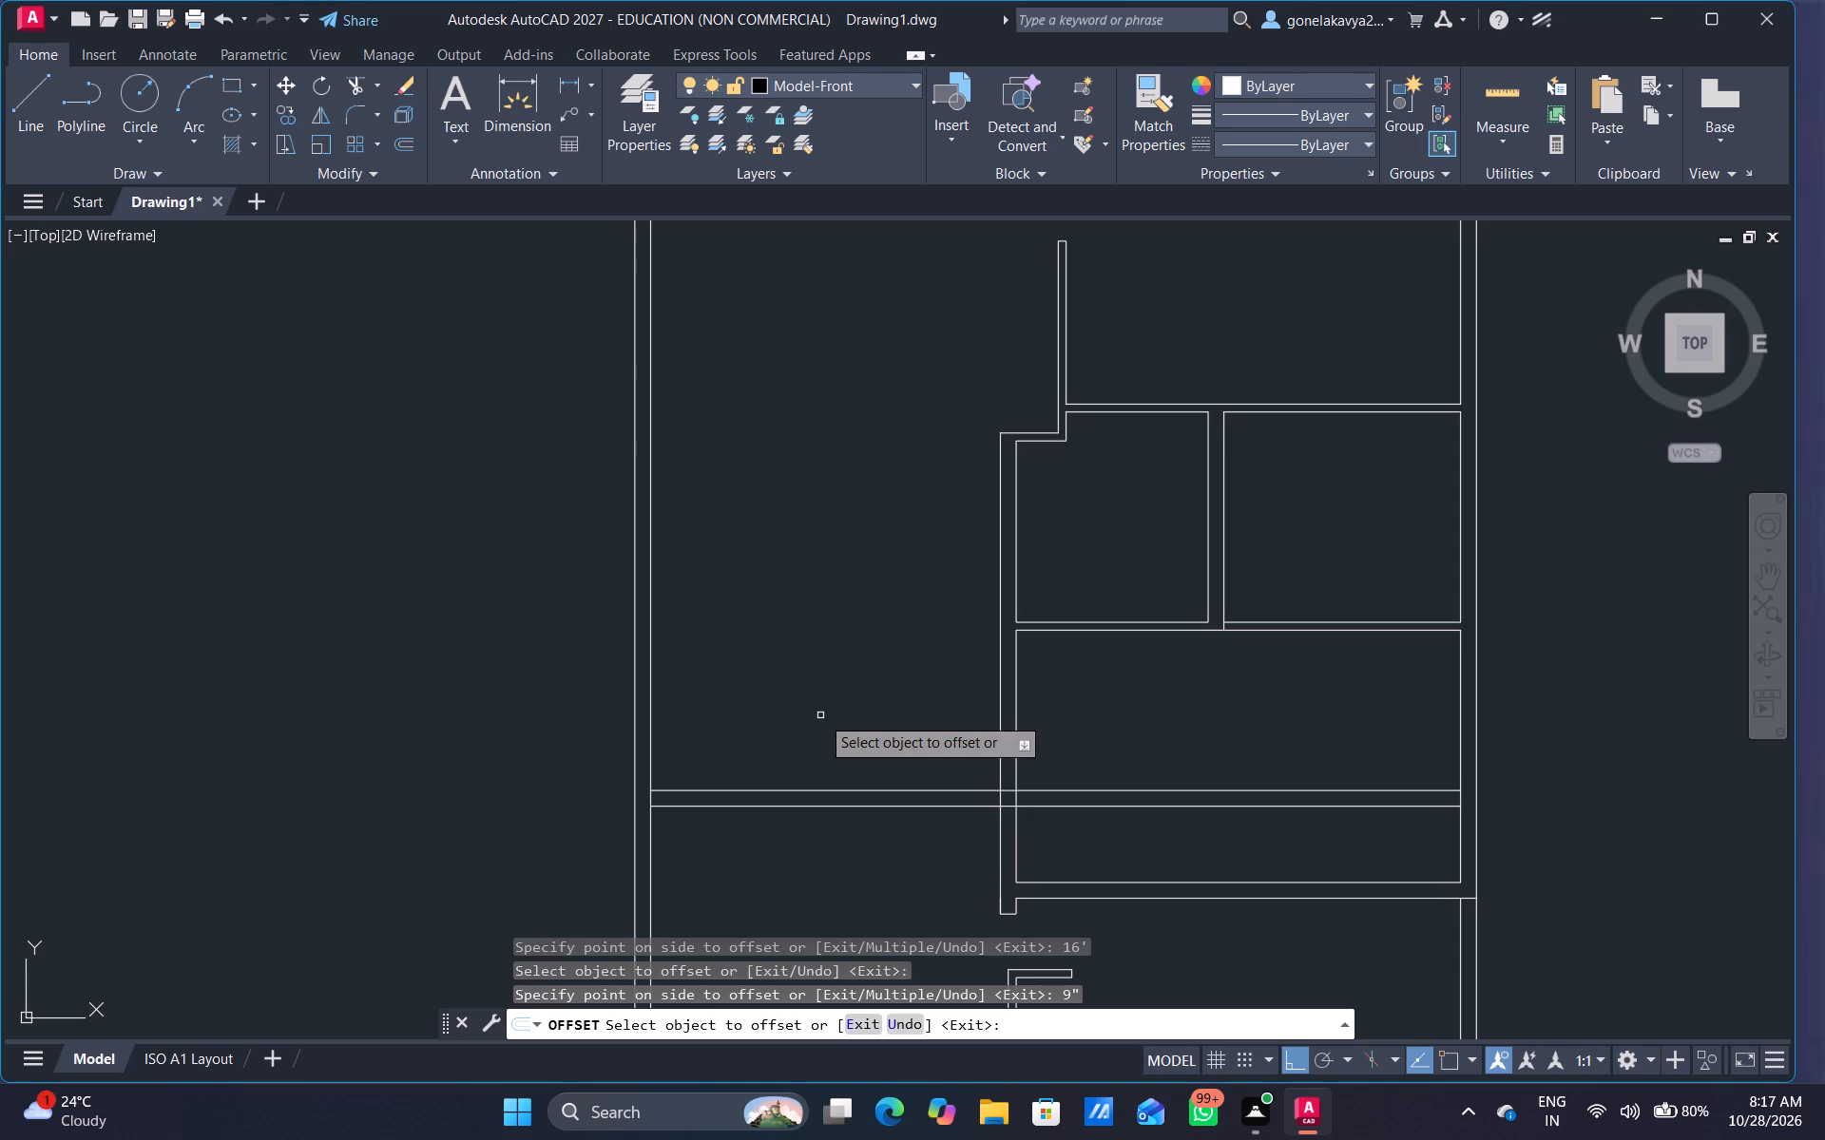
middle_click_drag(839, 662, 828, 711)
scroll(839, 662, "down", 1)
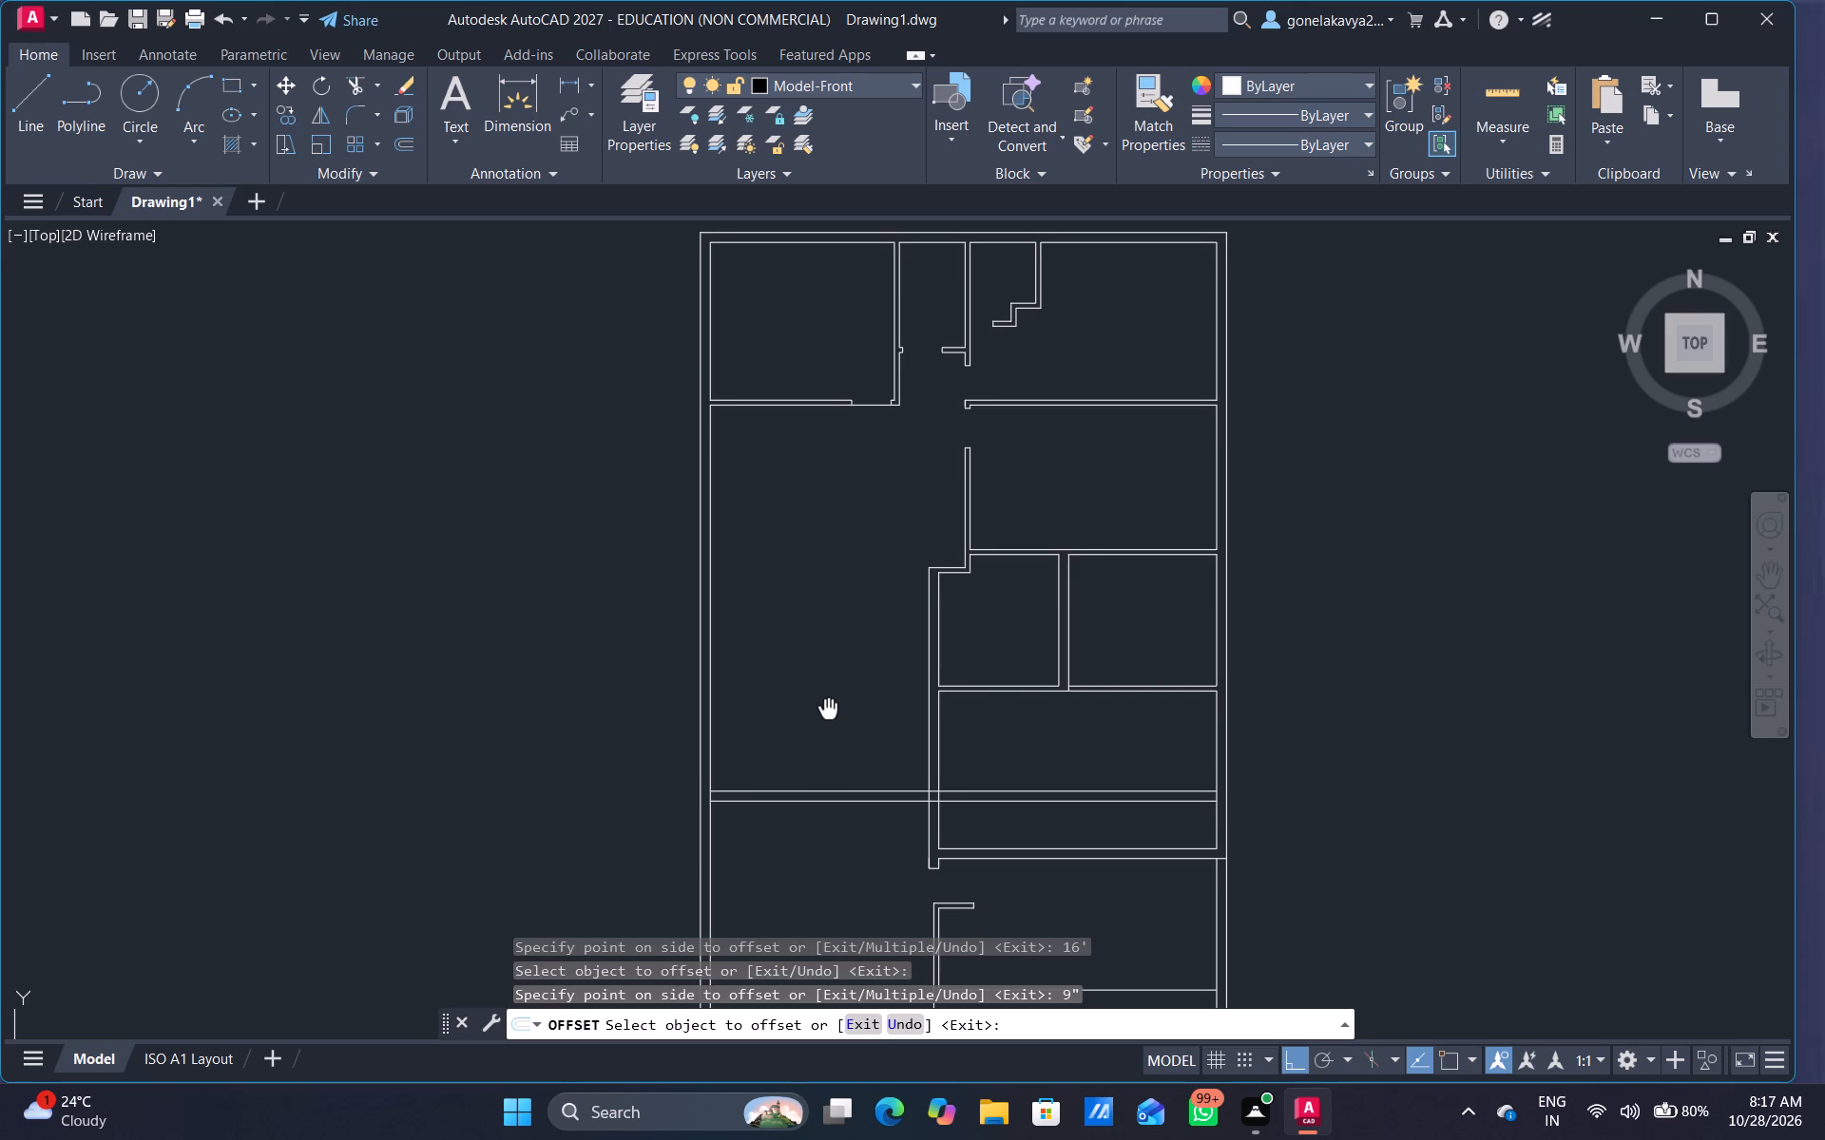
middle_click_drag(828, 711, 800, 708)
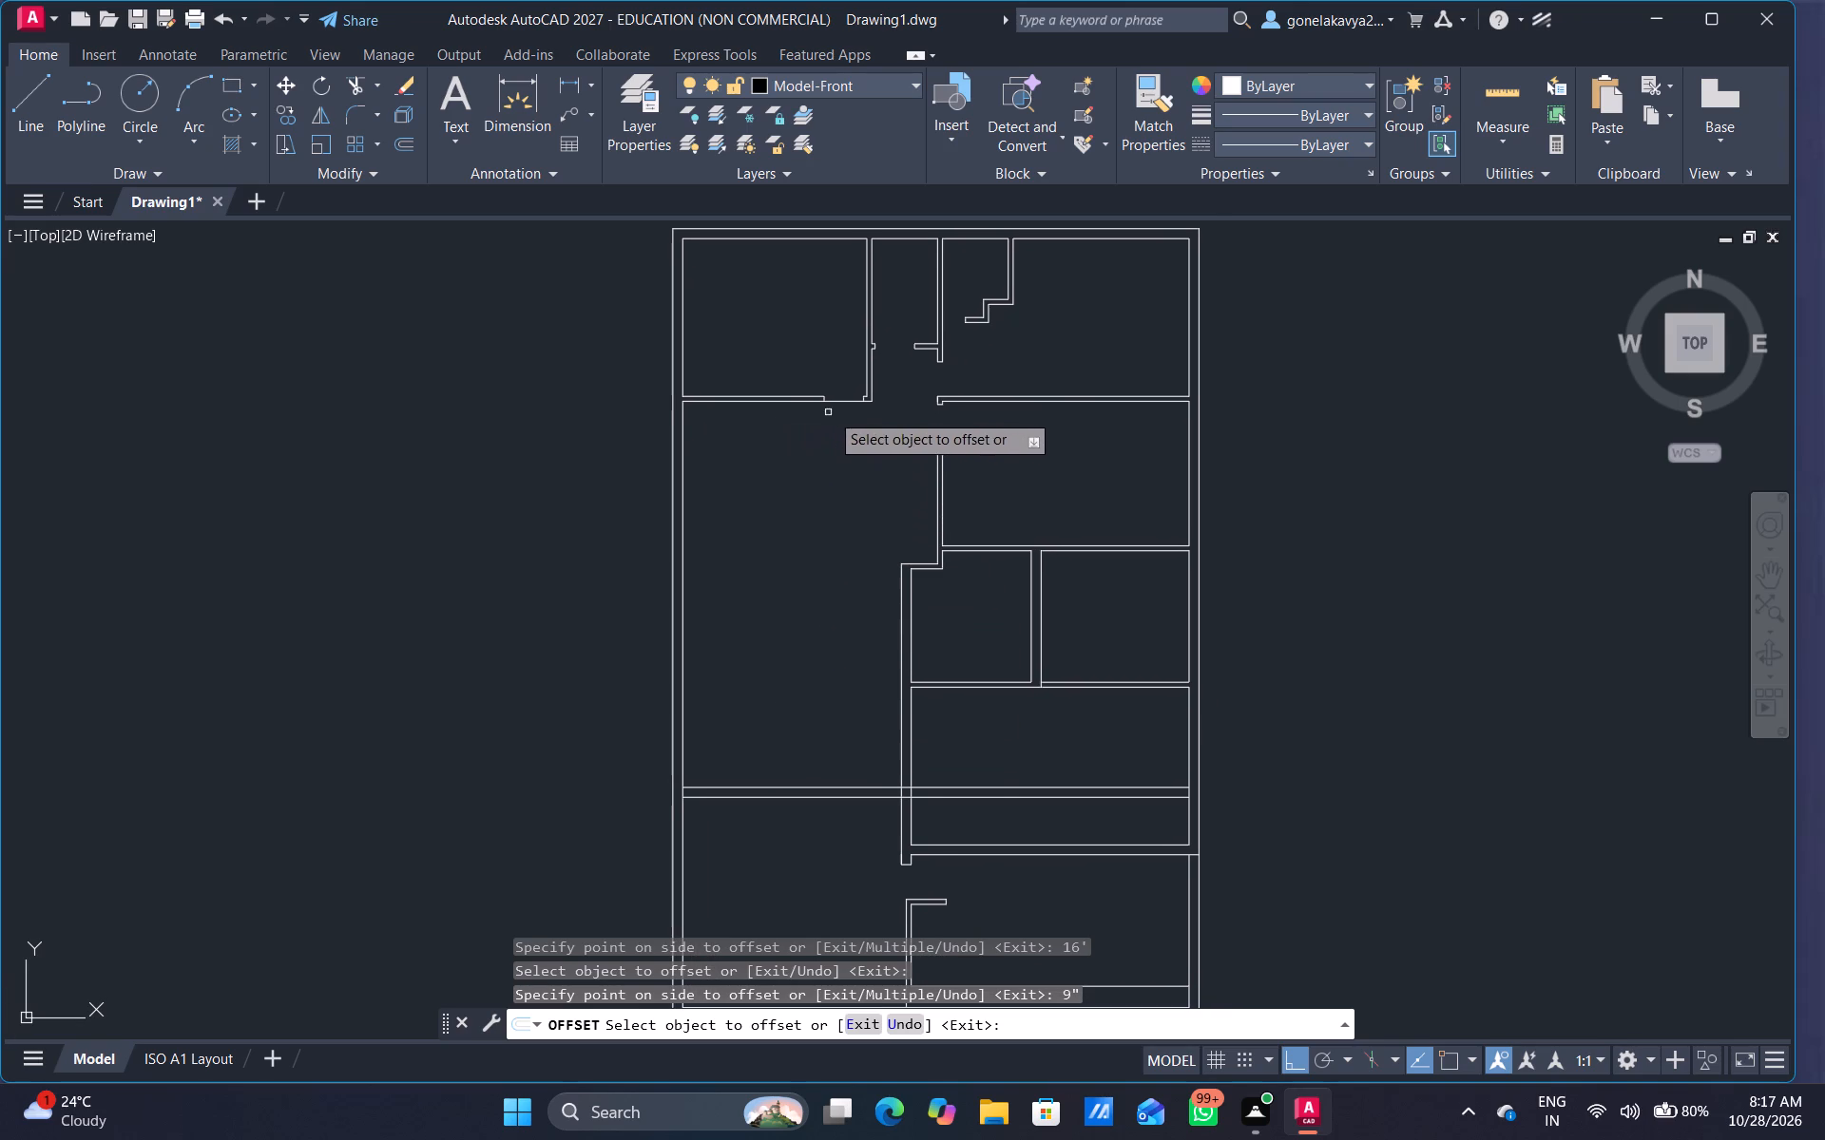
left_click(851, 399)
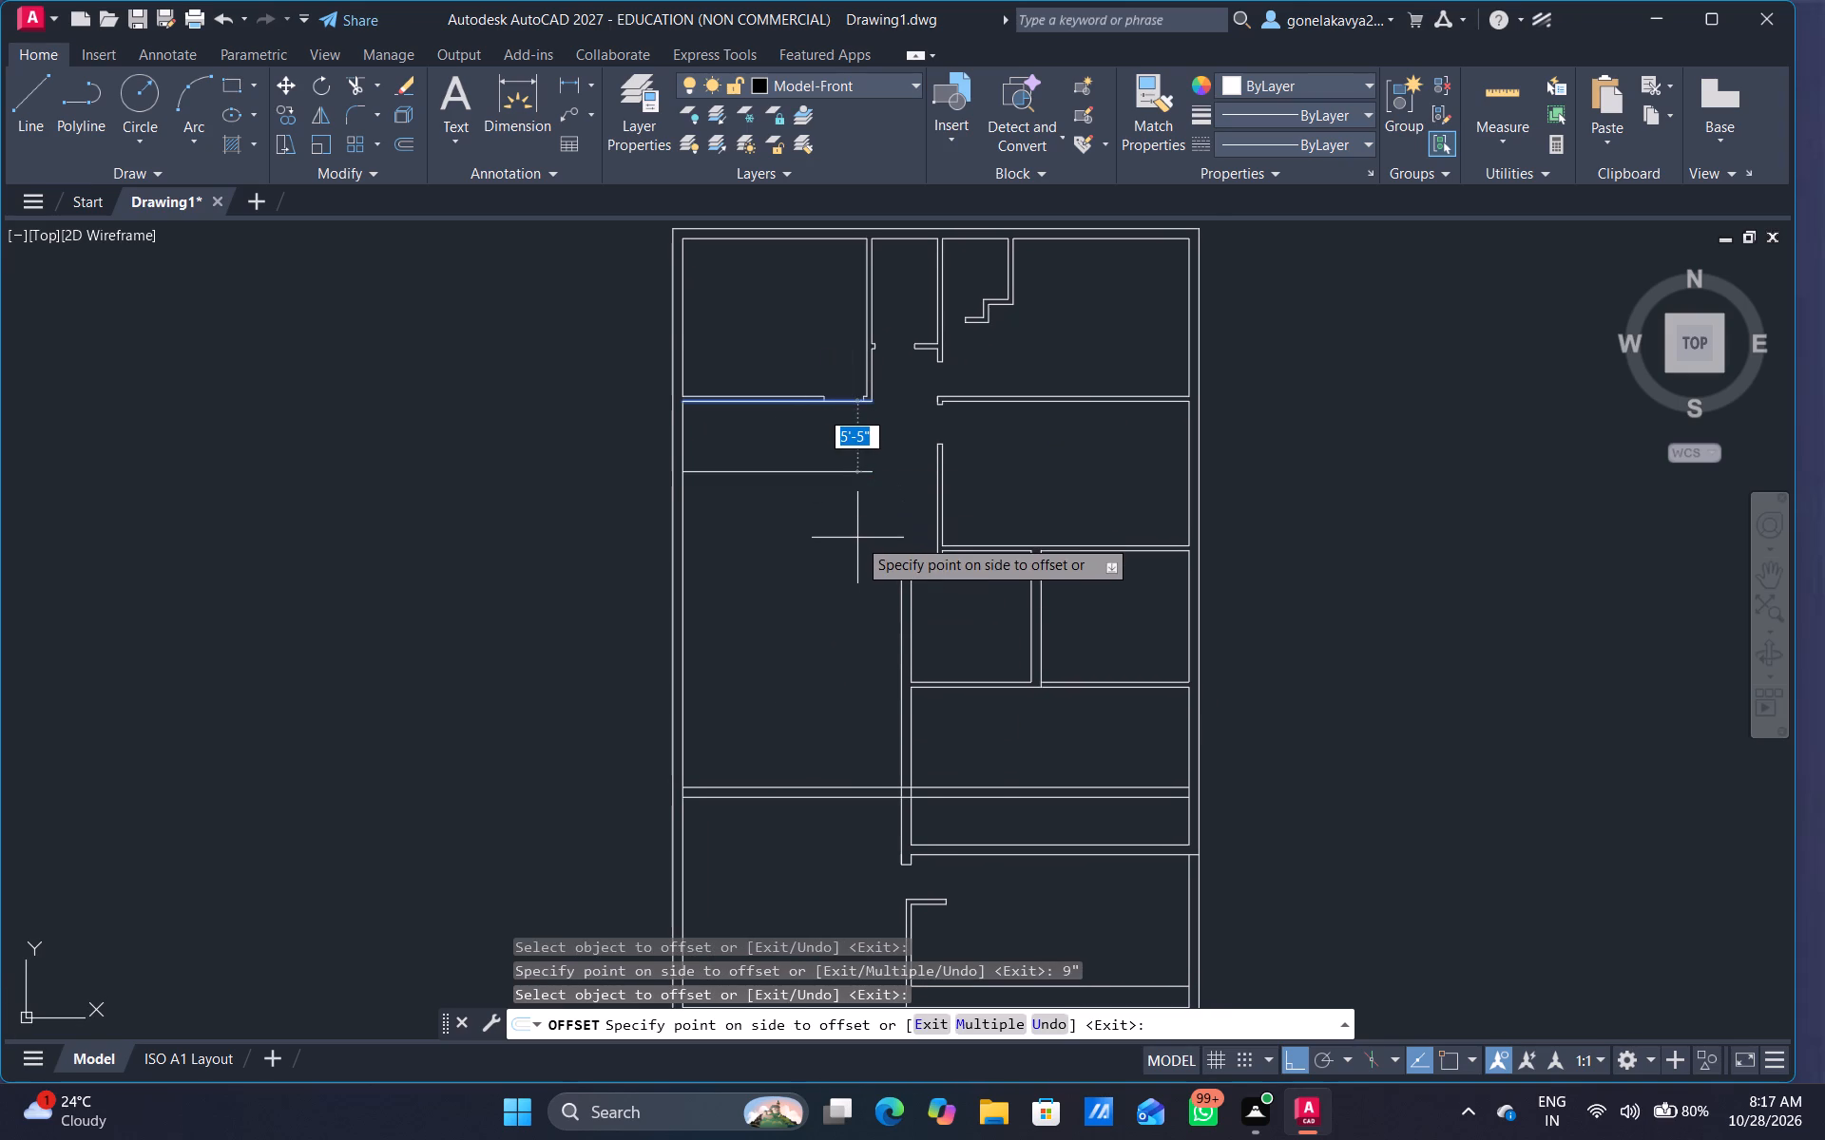
type("16'")
key("Return")
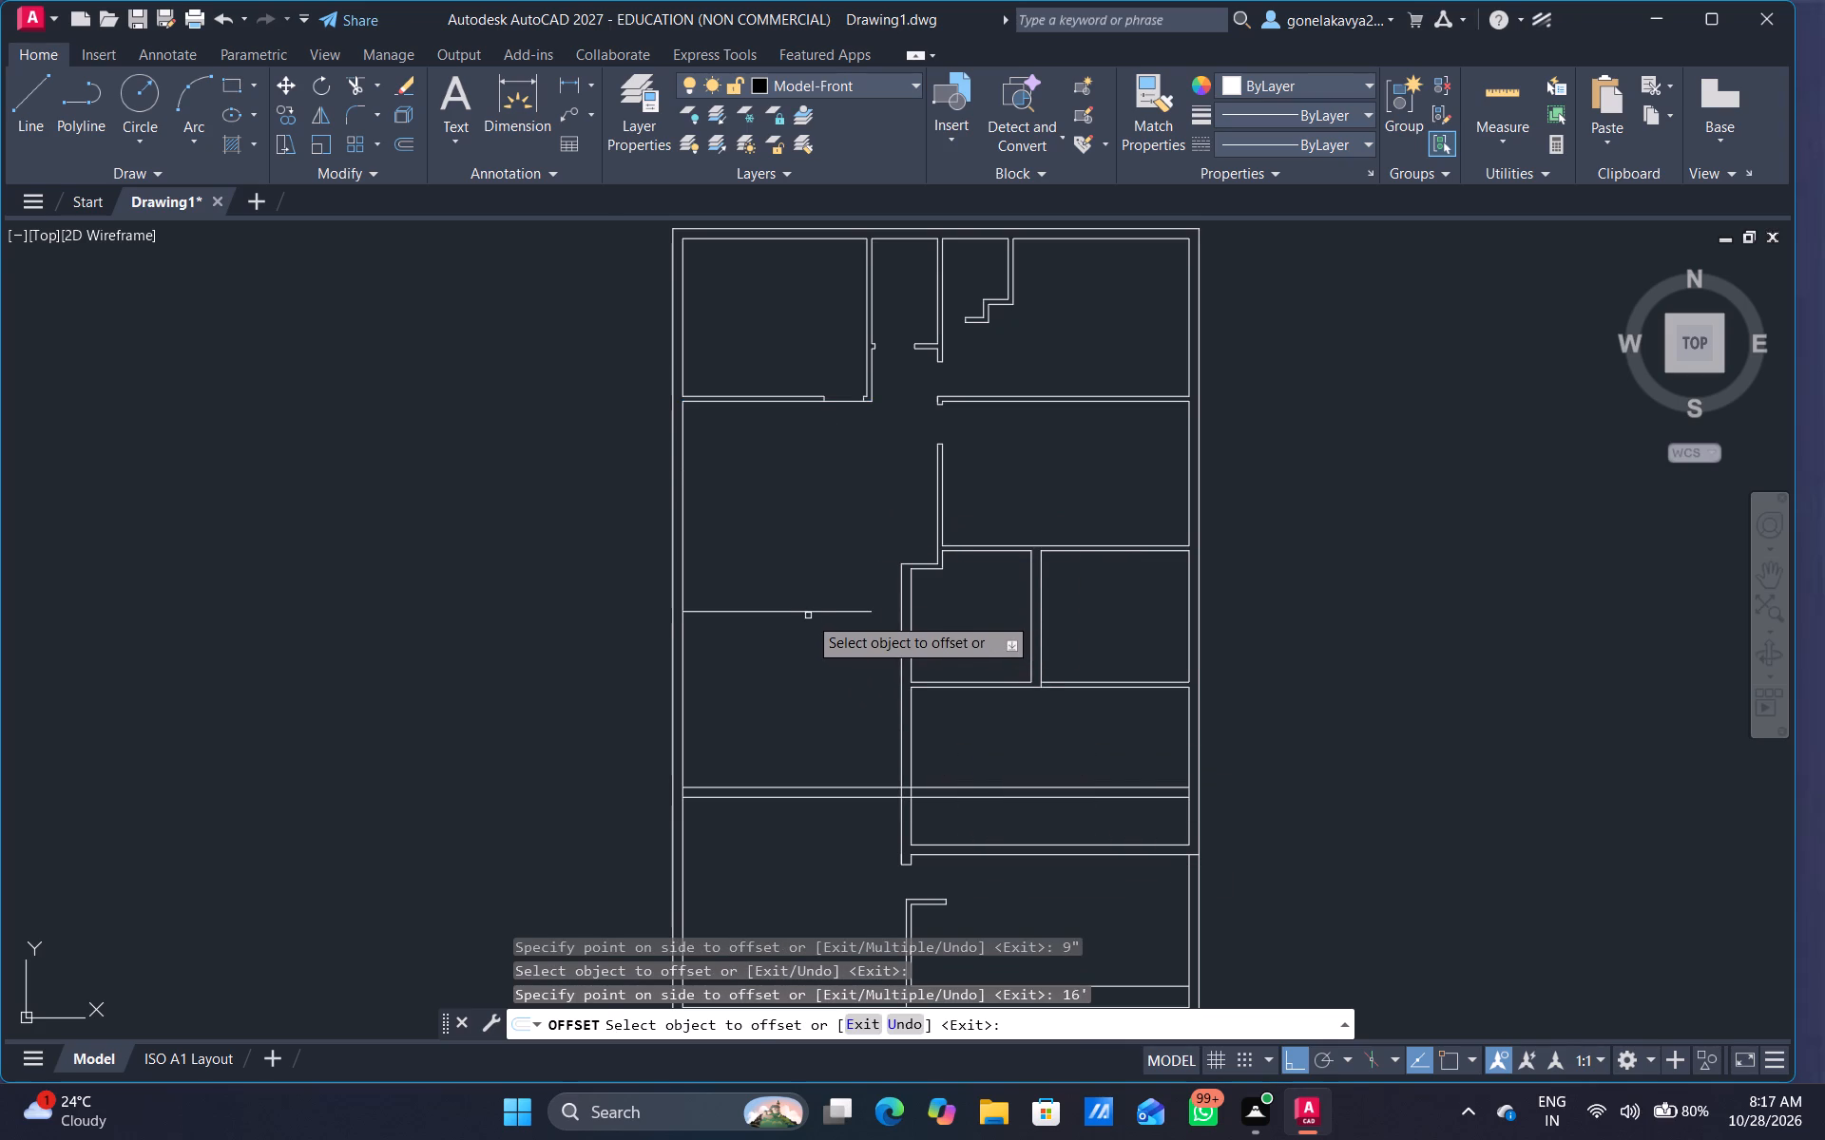
scroll(808, 616, "up", 1)
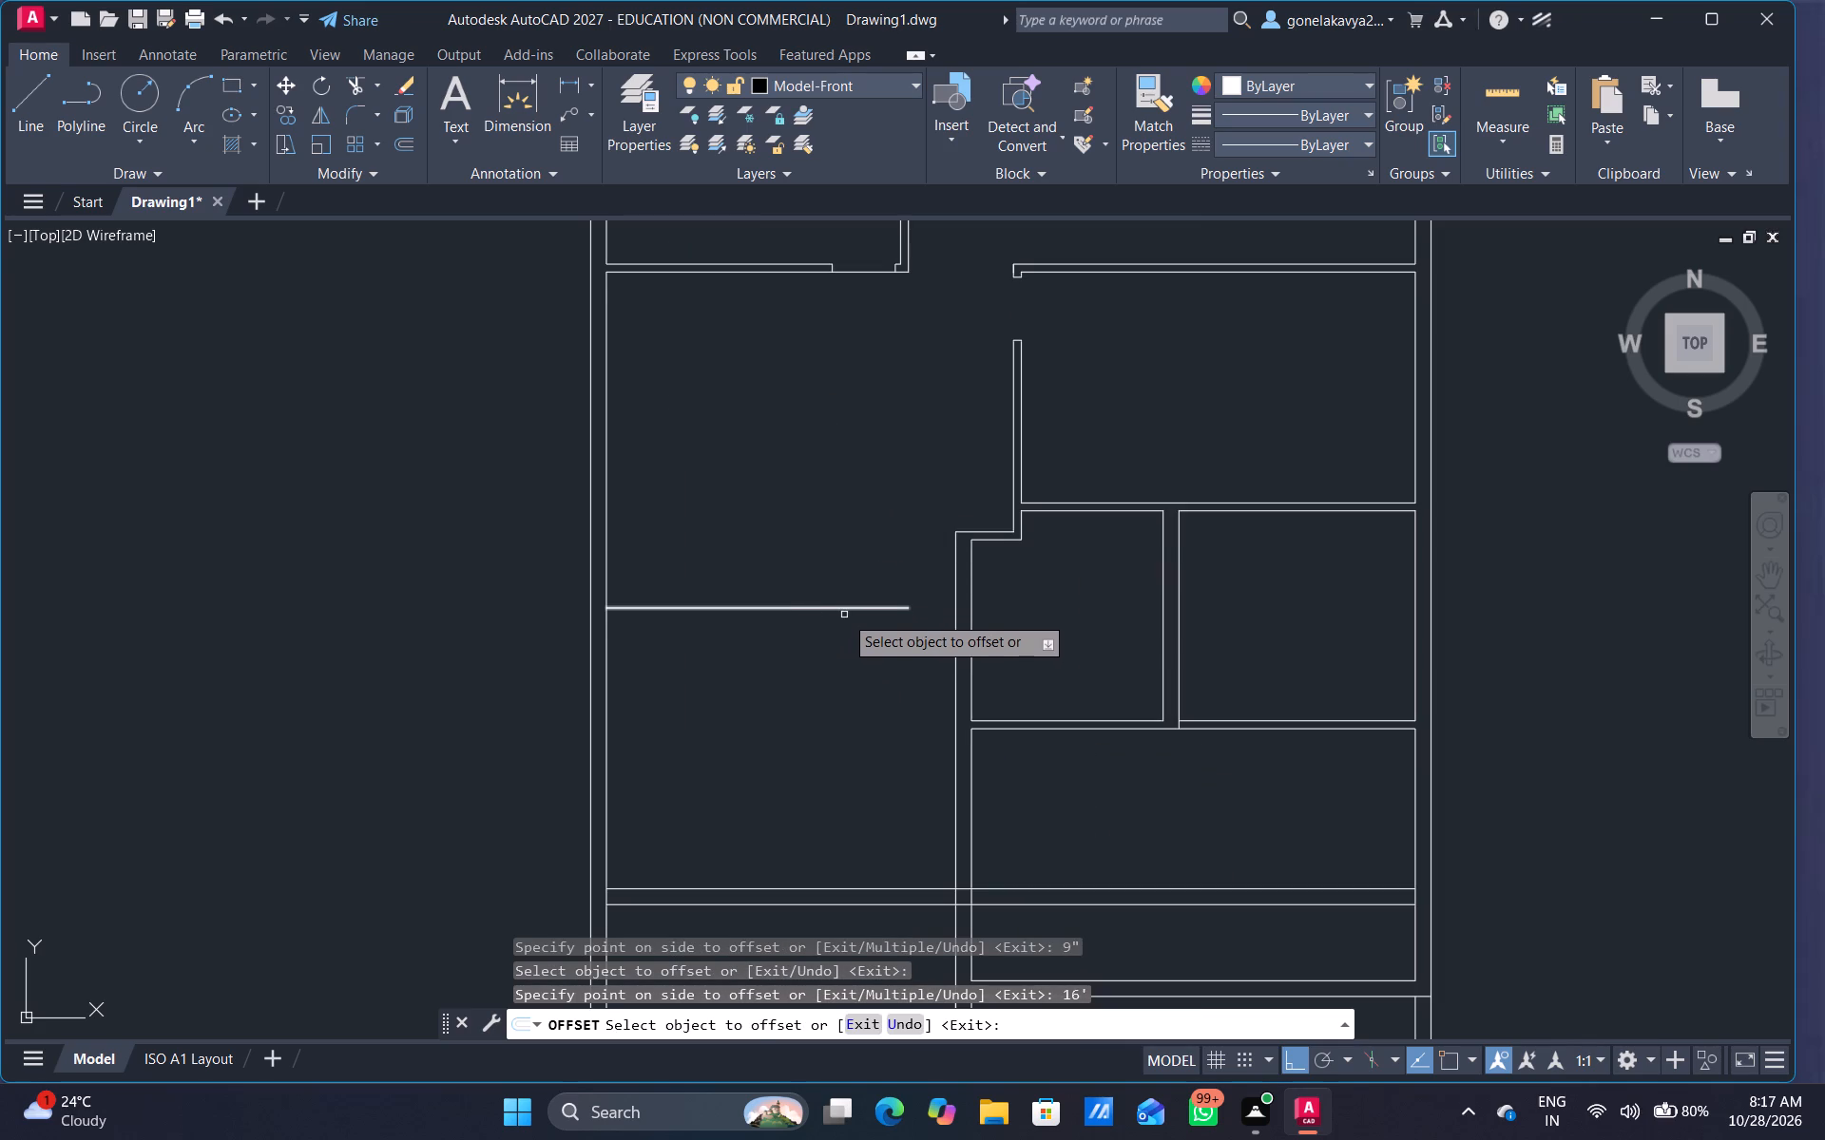
left_click(838, 607)
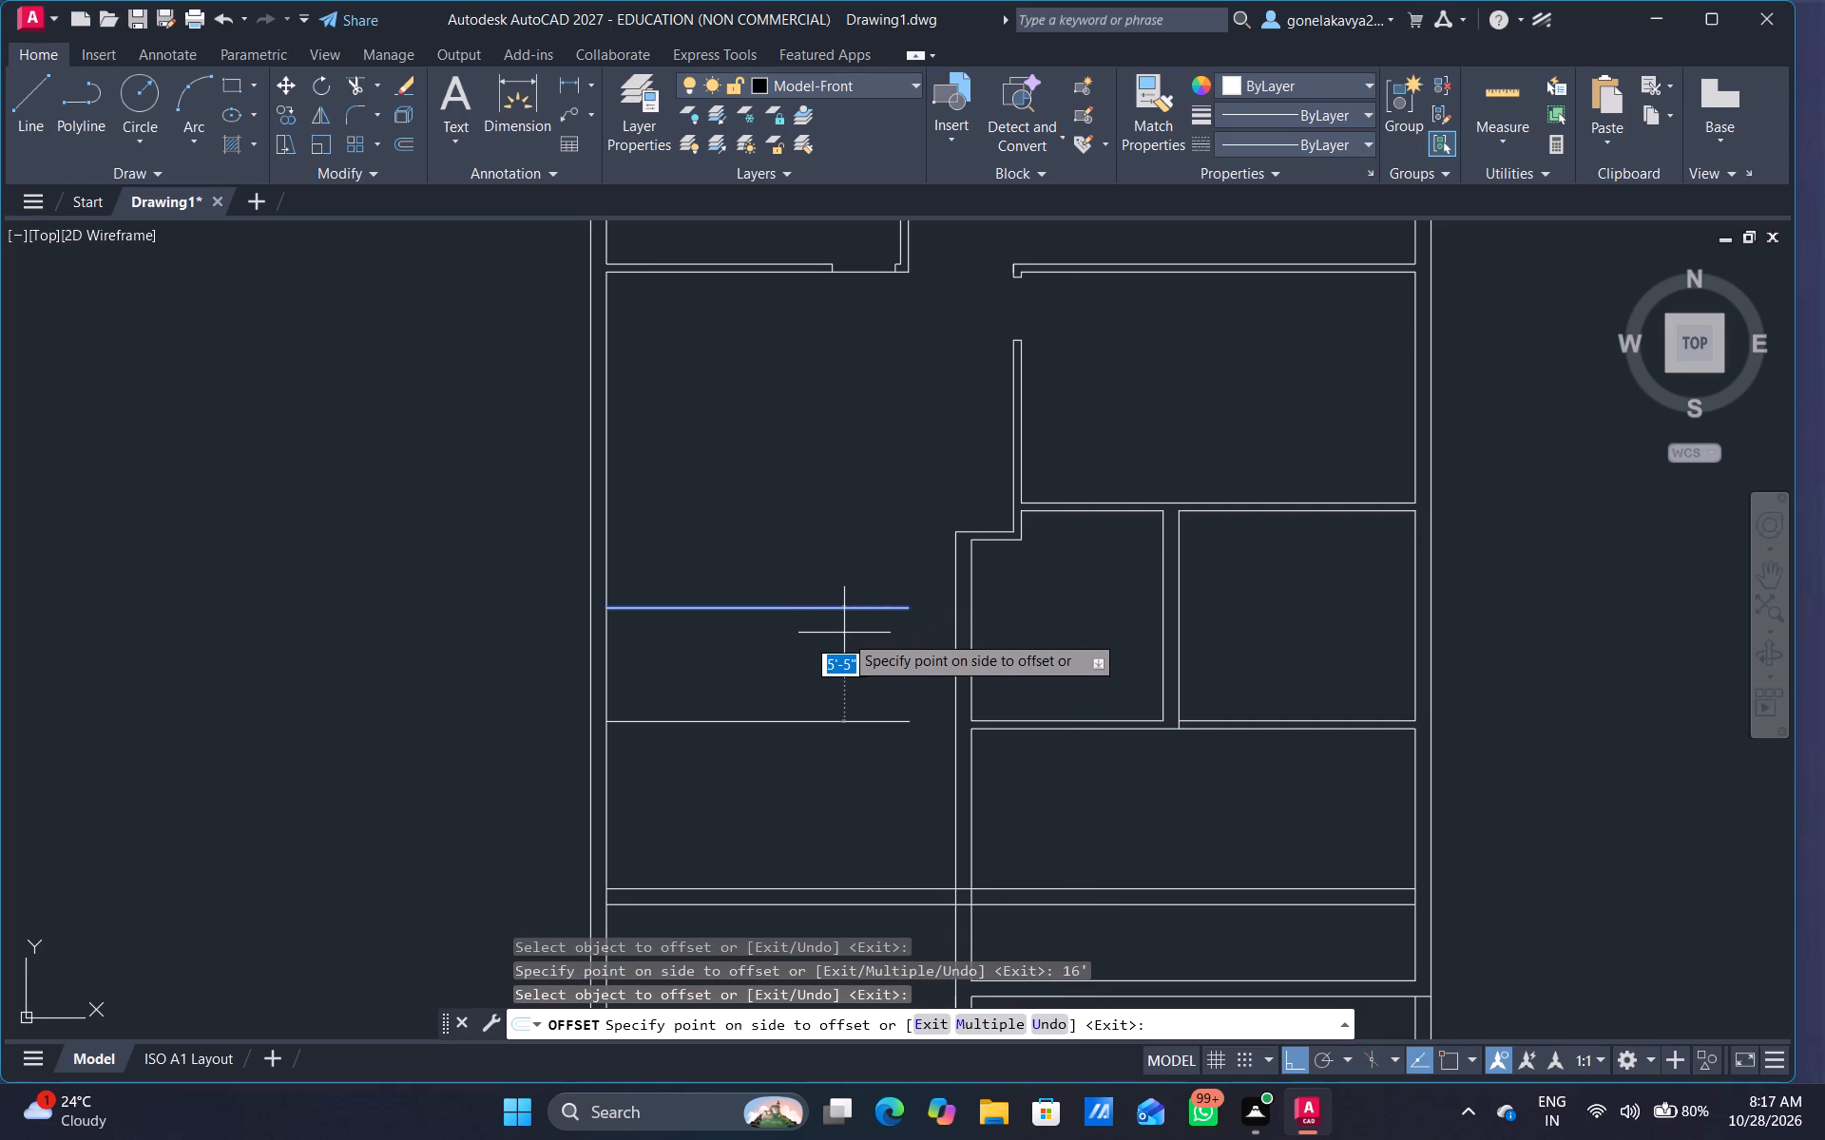
type("4.5\"")
key("Return")
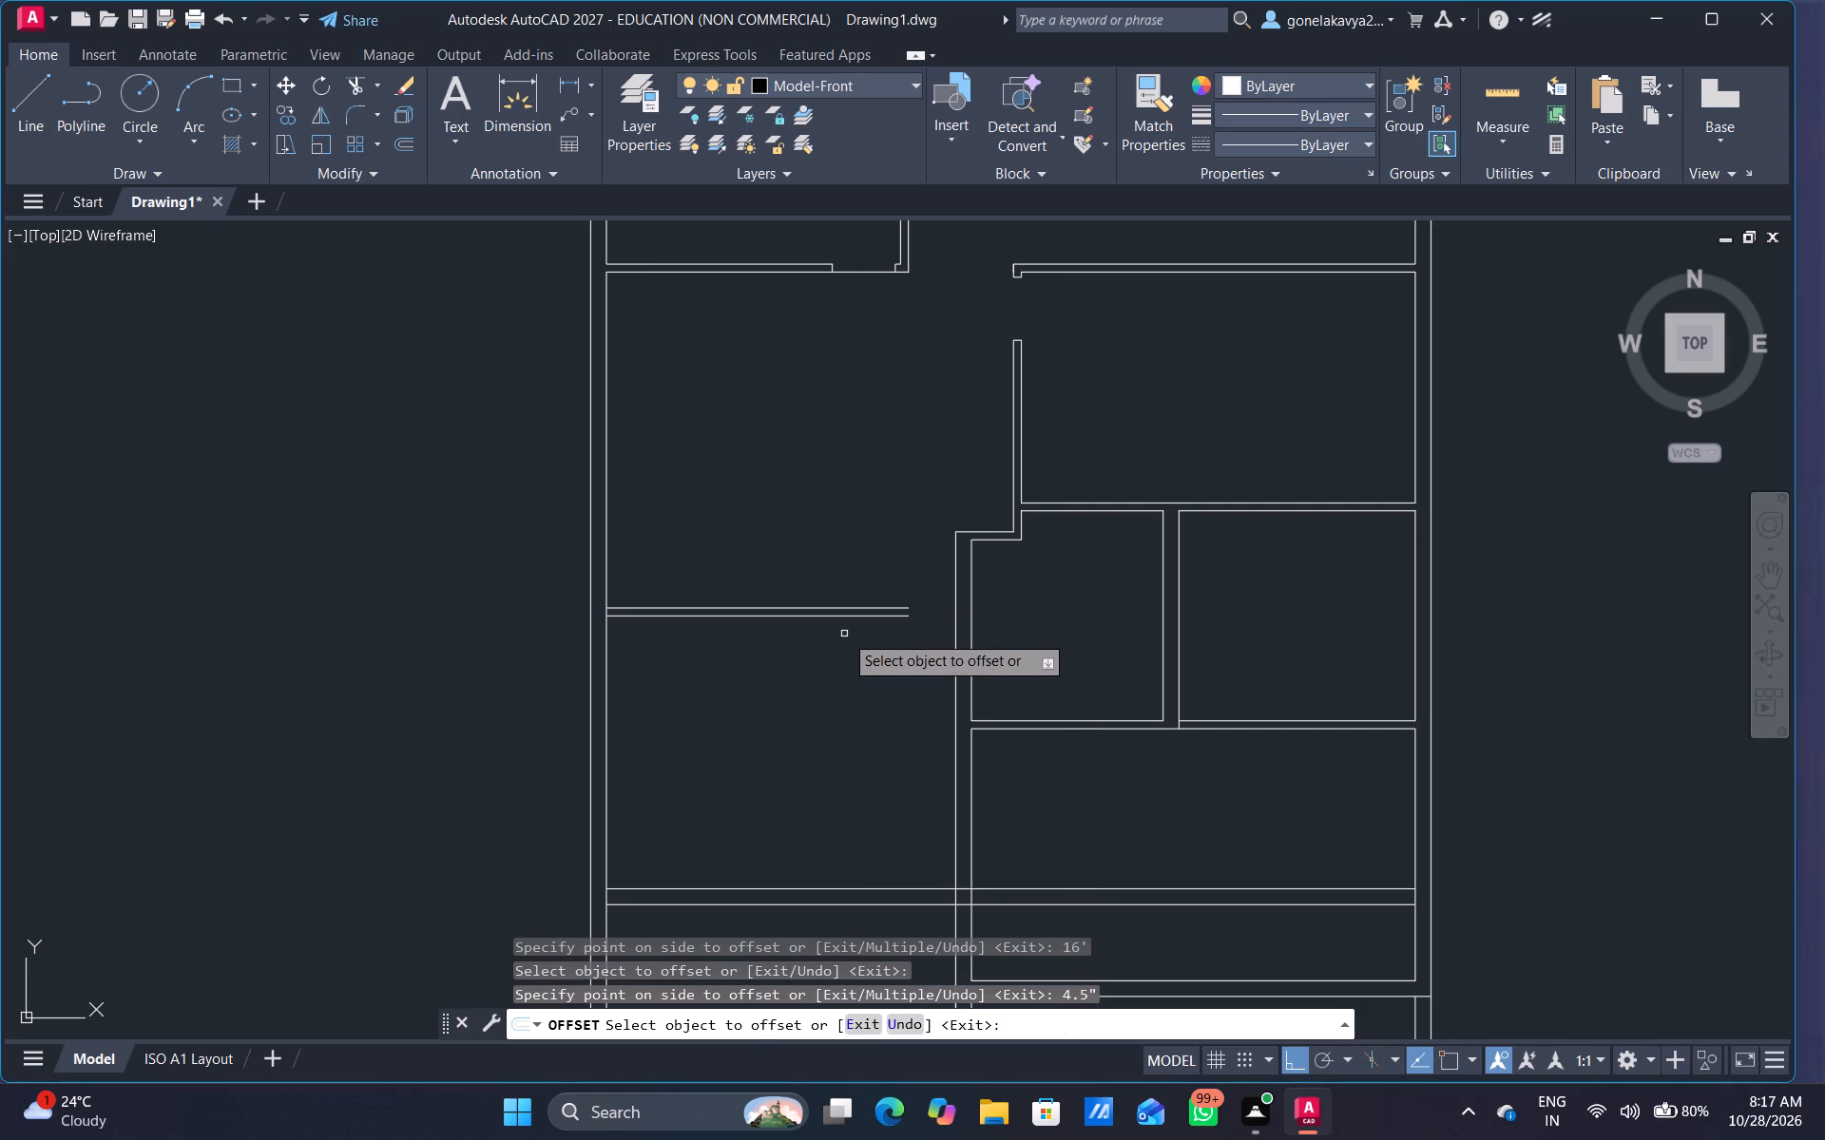
middle_click_drag(844, 708, 852, 542)
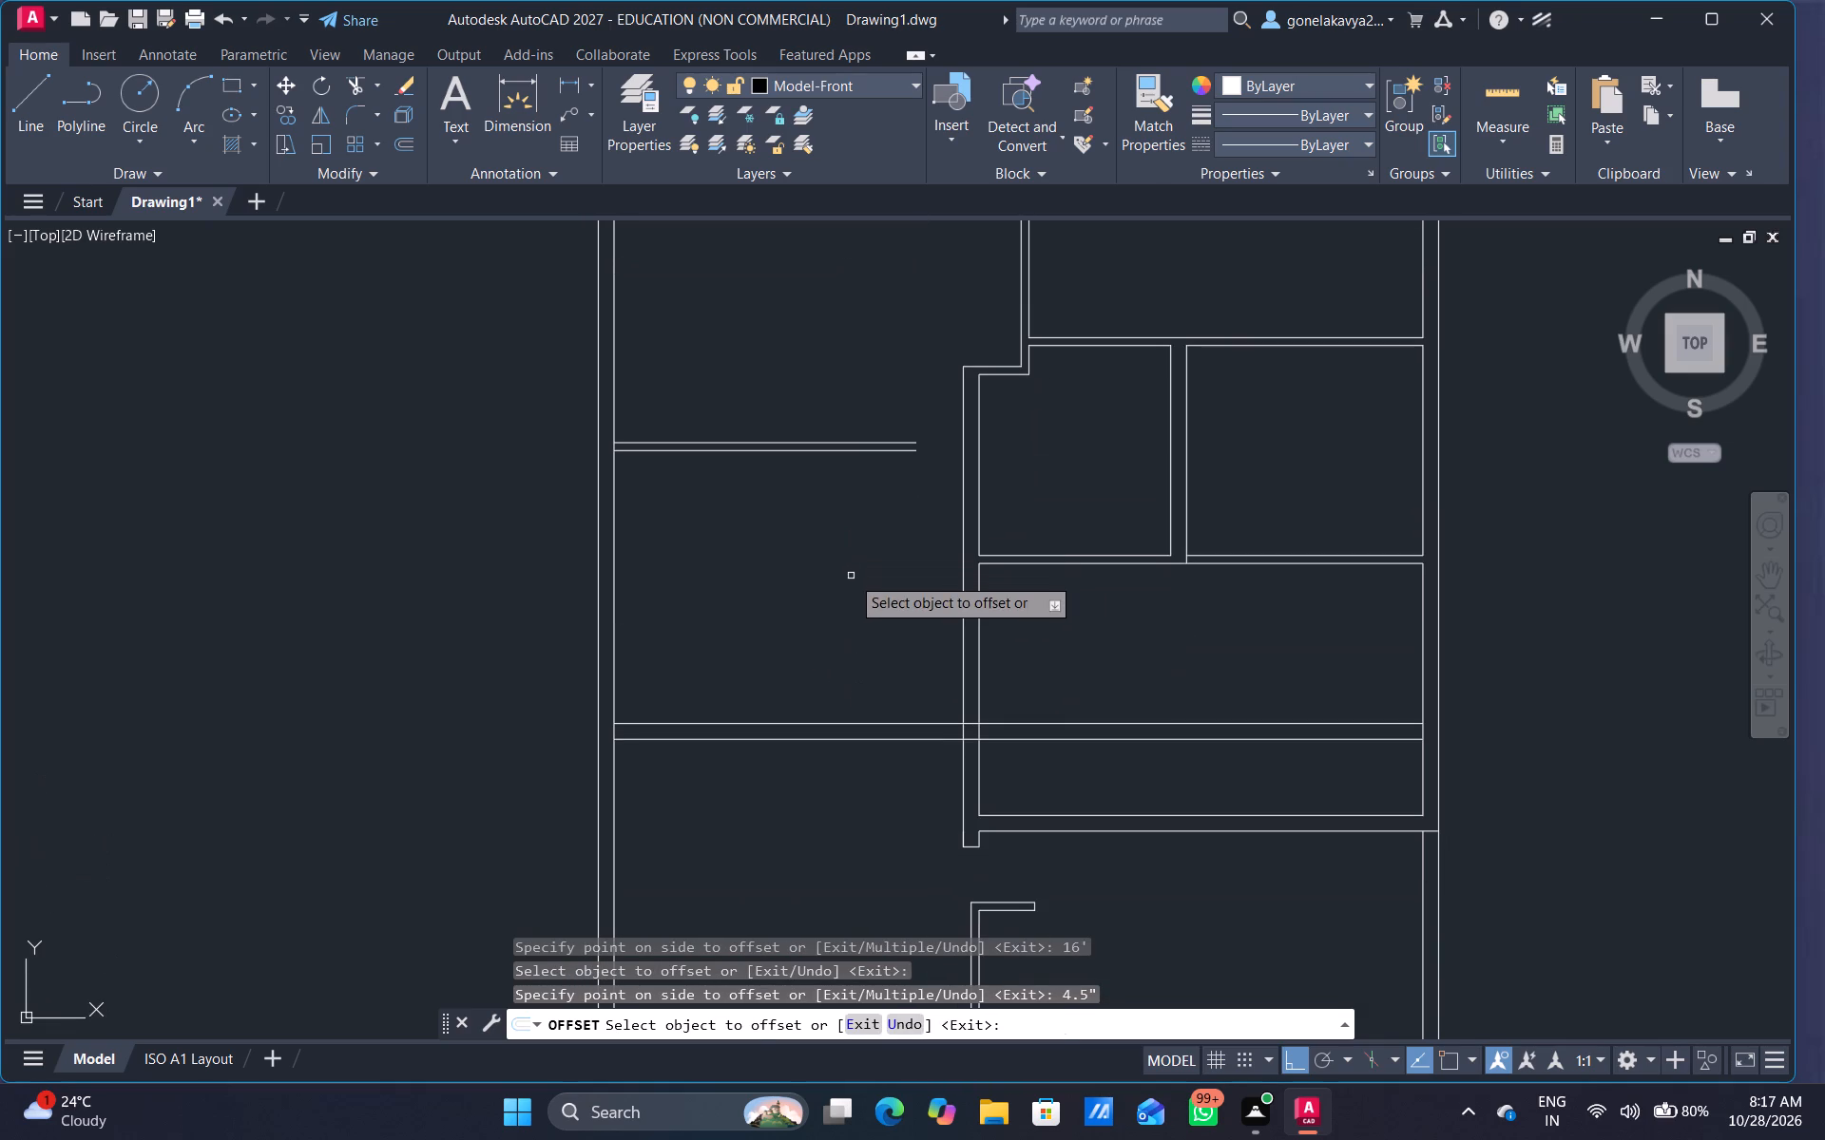
key("Escape")
key("Escape")
Trim the new horizontal 9" wall's lines inside the east rooms and between the two lines of the vertical 9" wall.
type("tr")
key("space")
left_click_drag(1028, 648, 1064, 789)
scroll(952, 757, "up", 2)
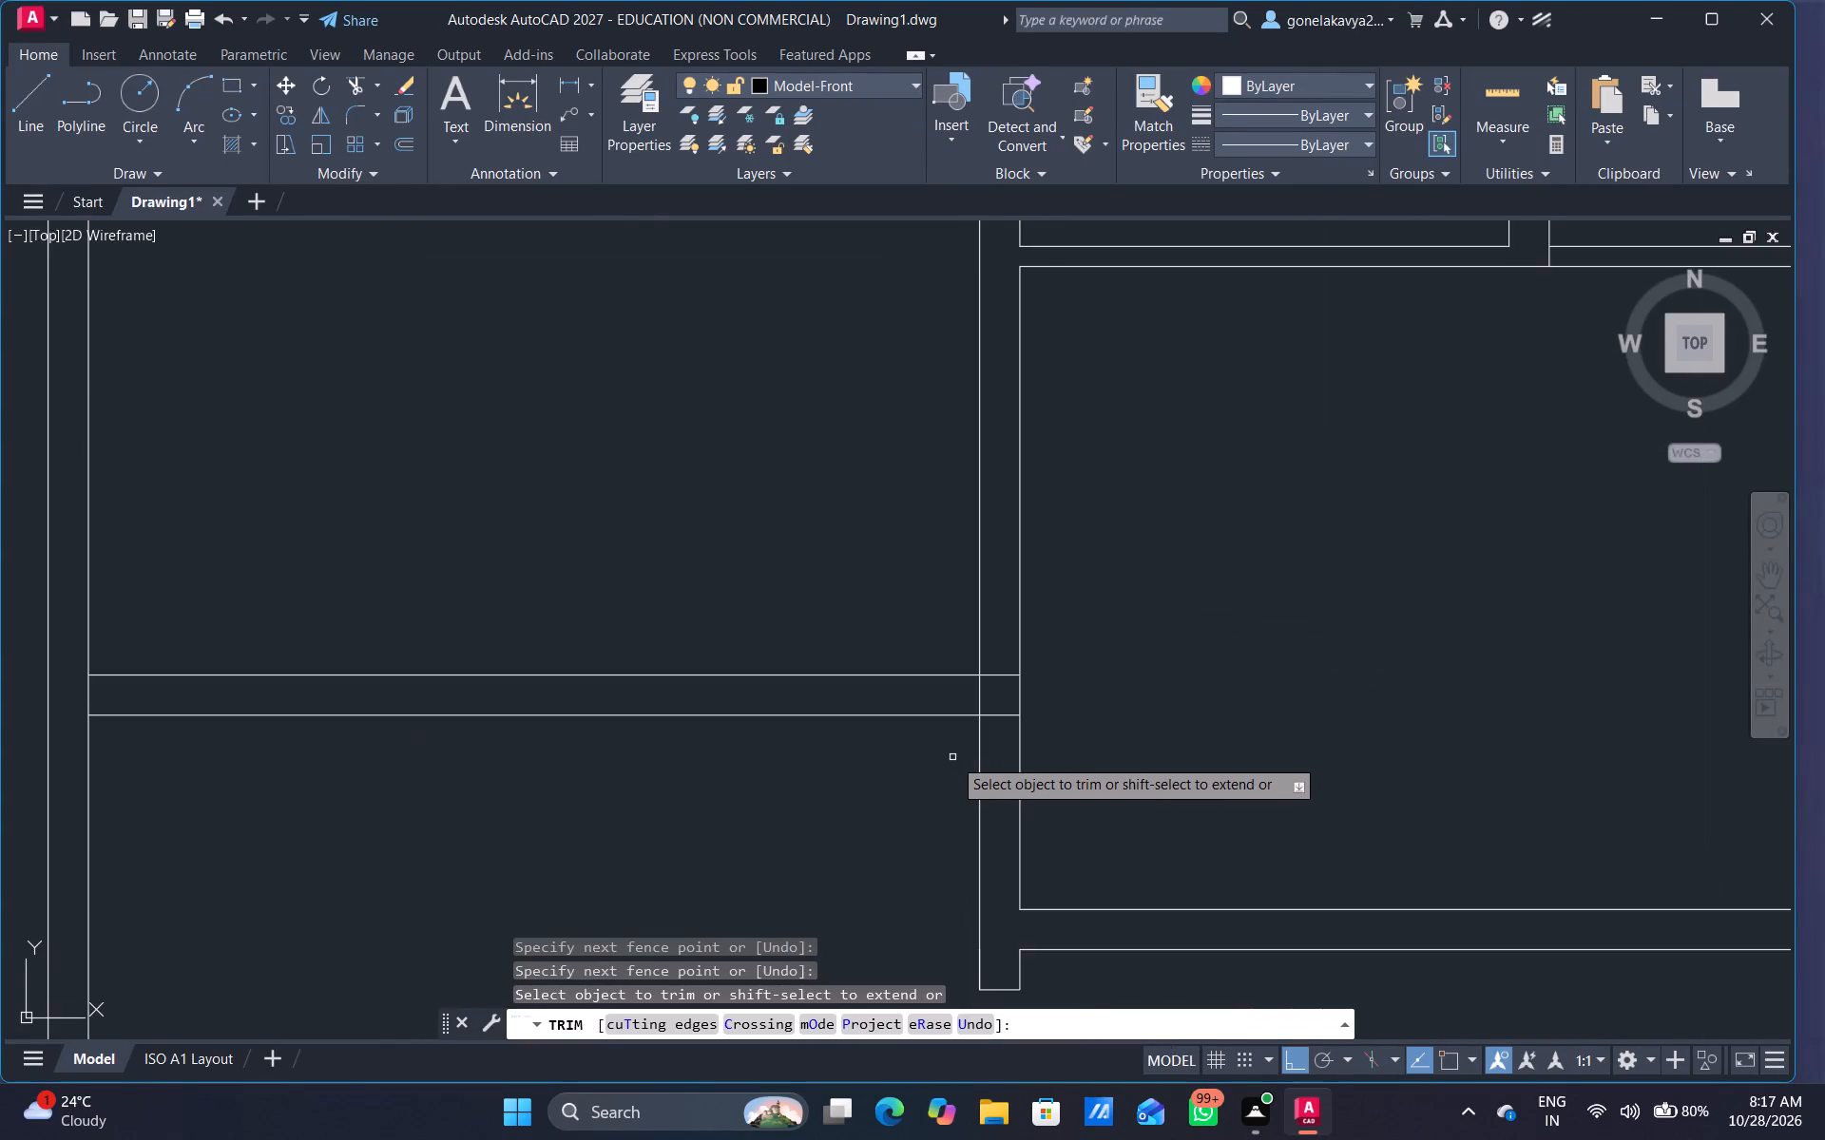
scroll(952, 757, "up", 1)
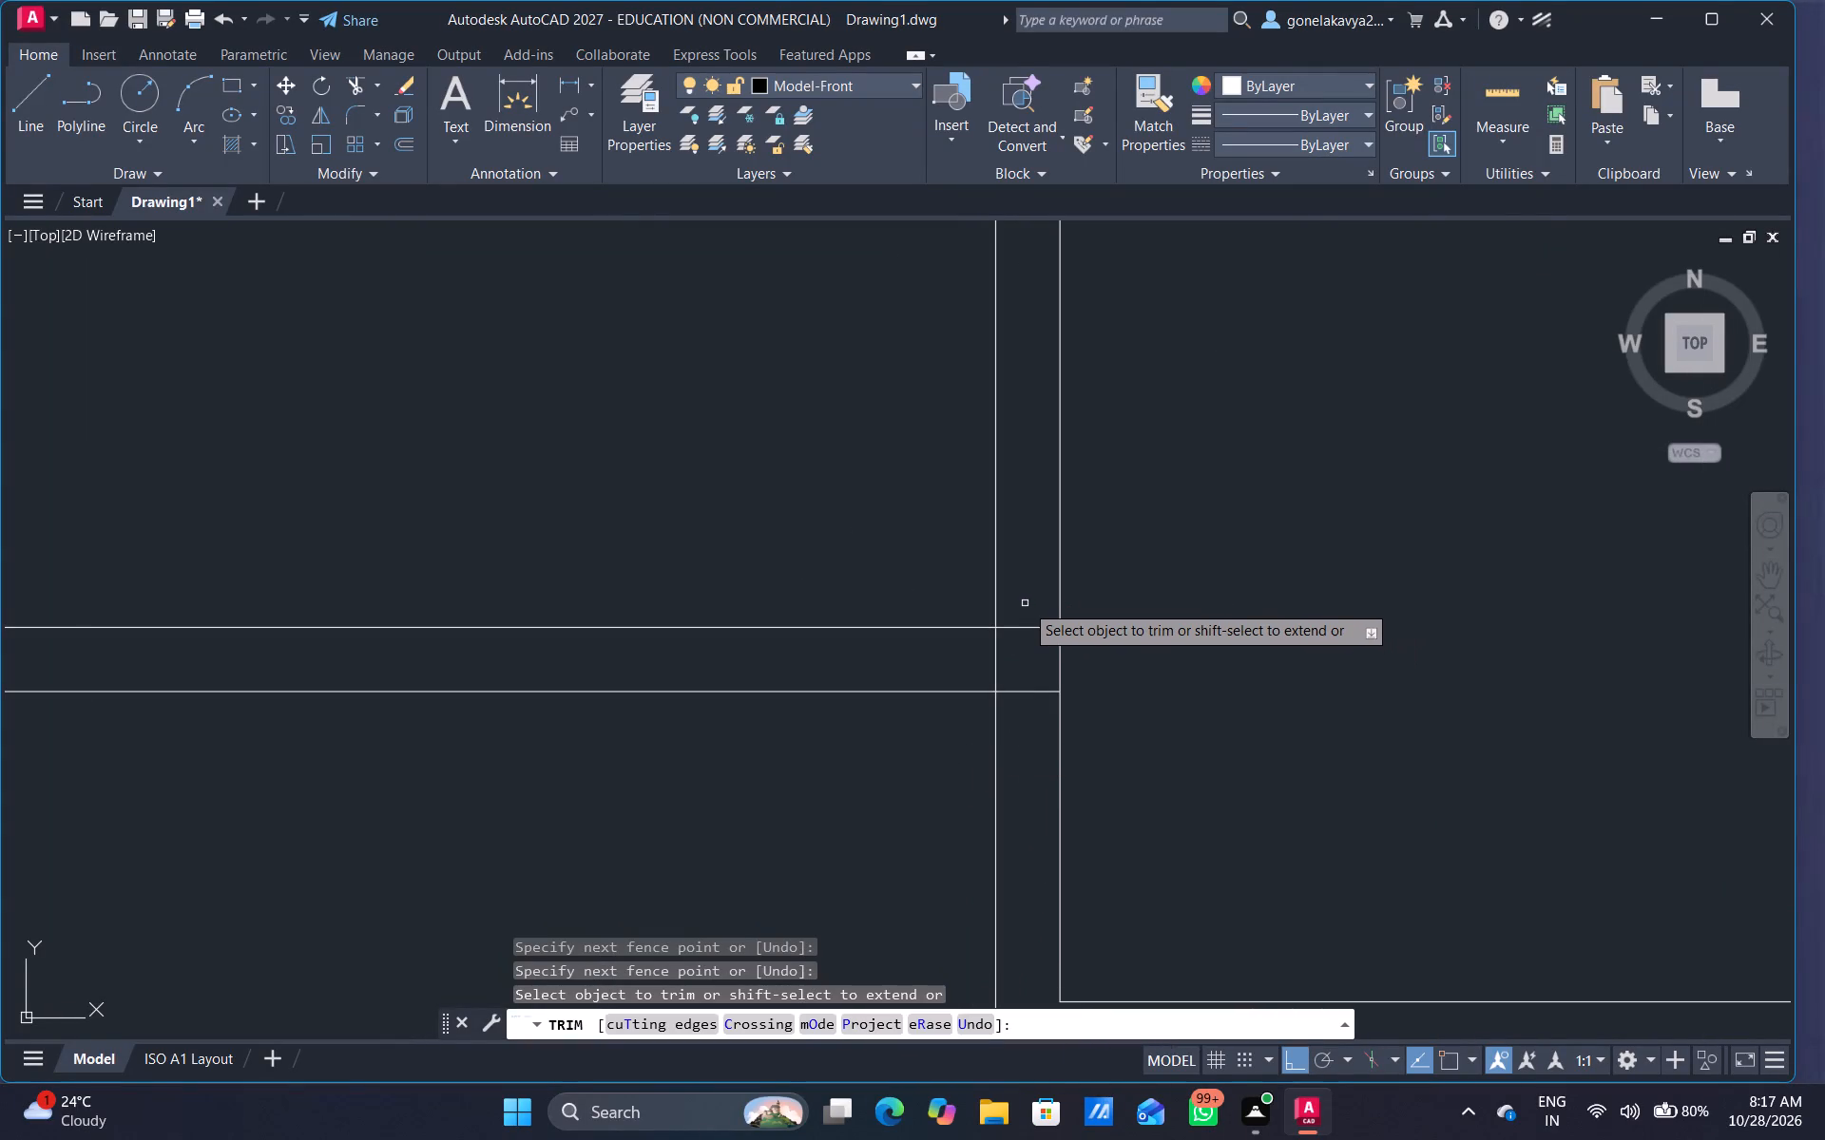
left_click_drag(1027, 609, 1031, 732)
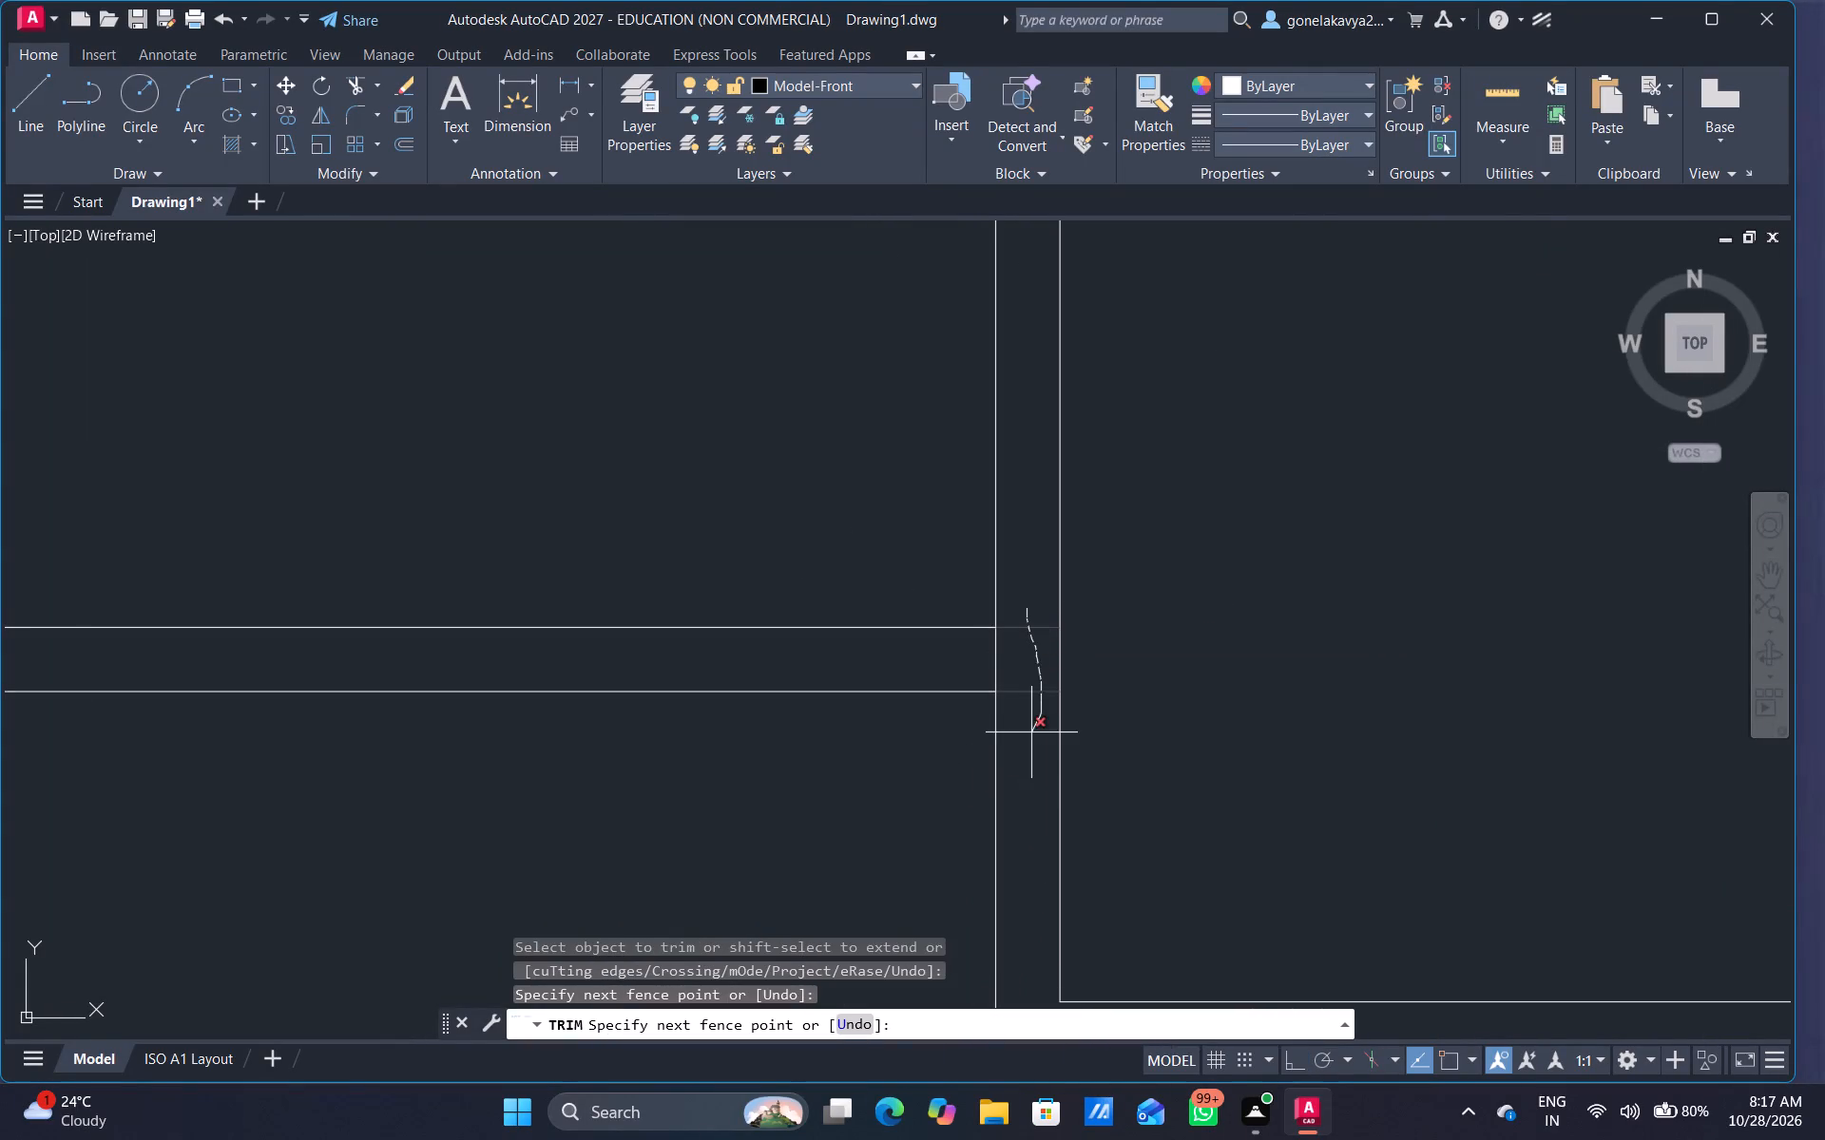
left_click_drag(1031, 732, 1028, 732)
scroll(1021, 717, "down", 3)
scroll(908, 472, "up", 1)
middle_click_drag(908, 472, 905, 531)
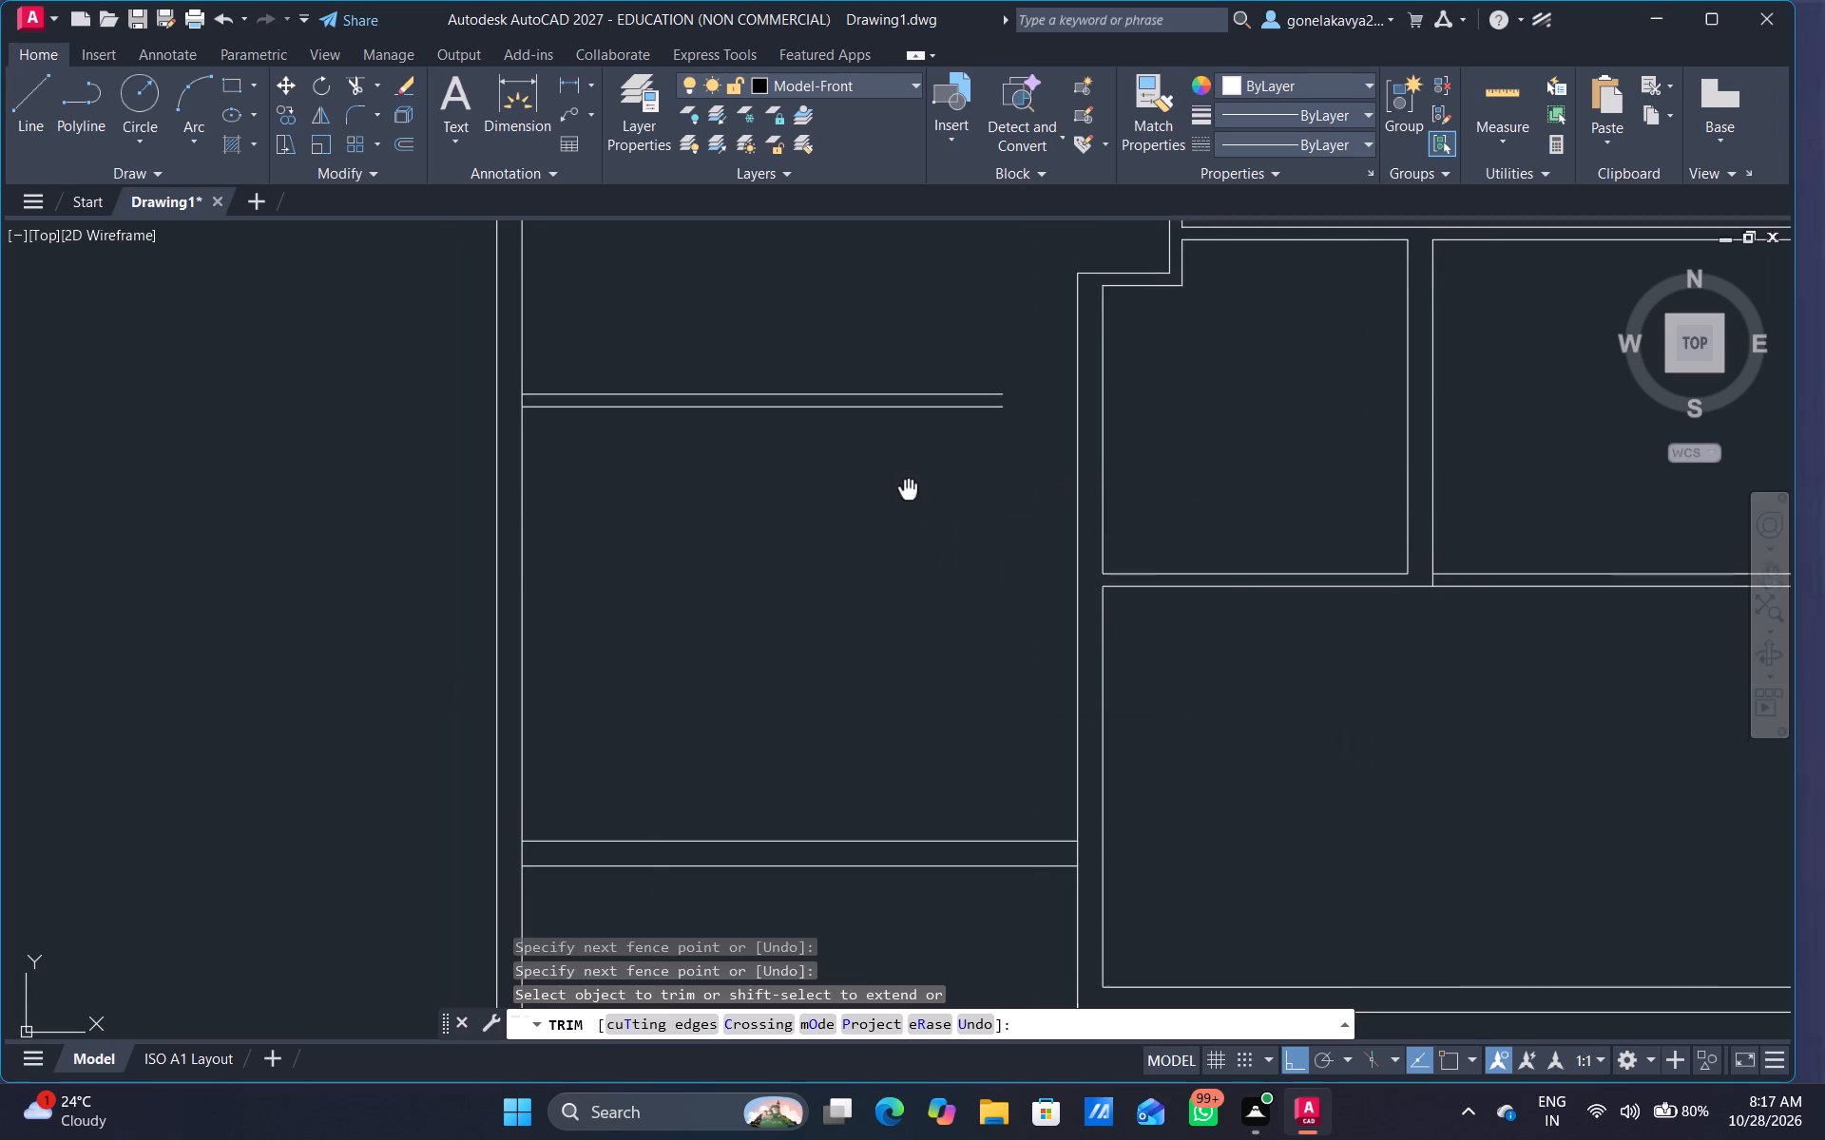
middle_click_drag(905, 531, 916, 525)
scroll(916, 525, "down", 1)
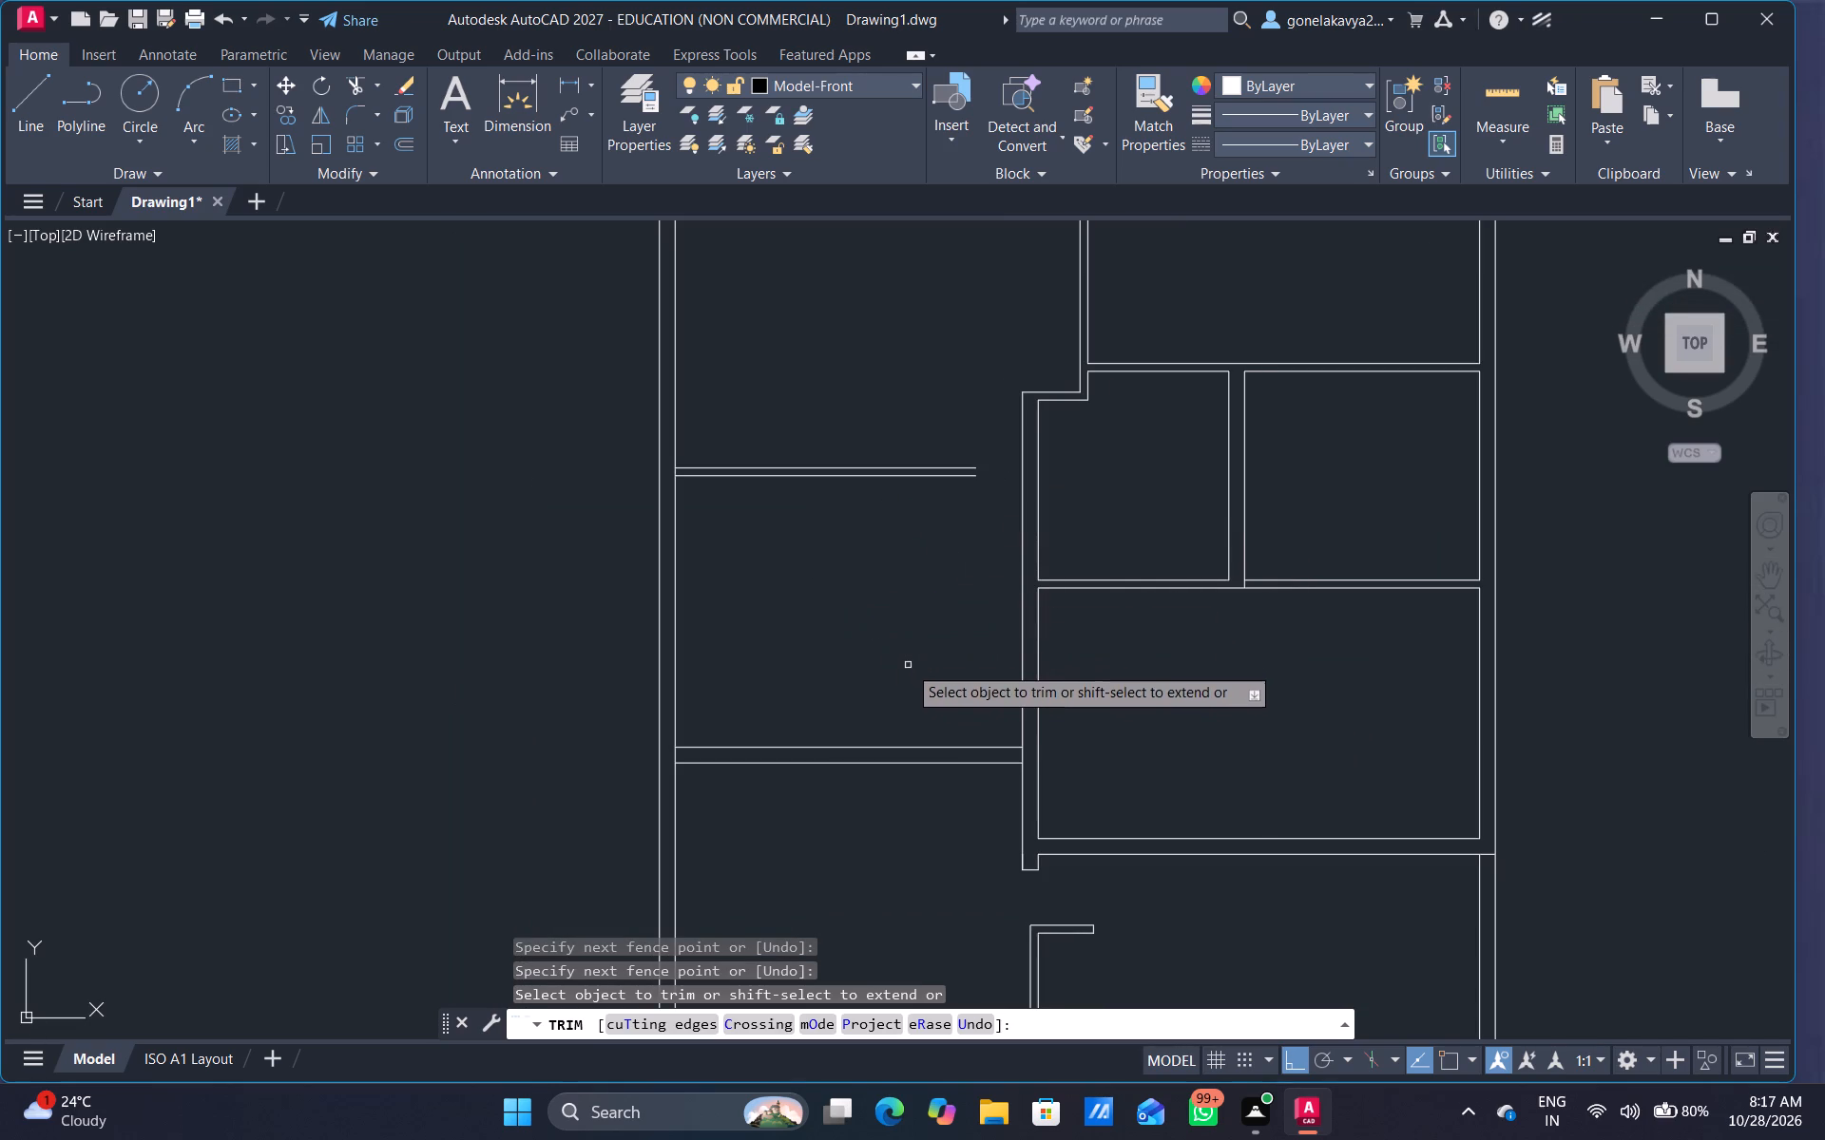
key("Escape")
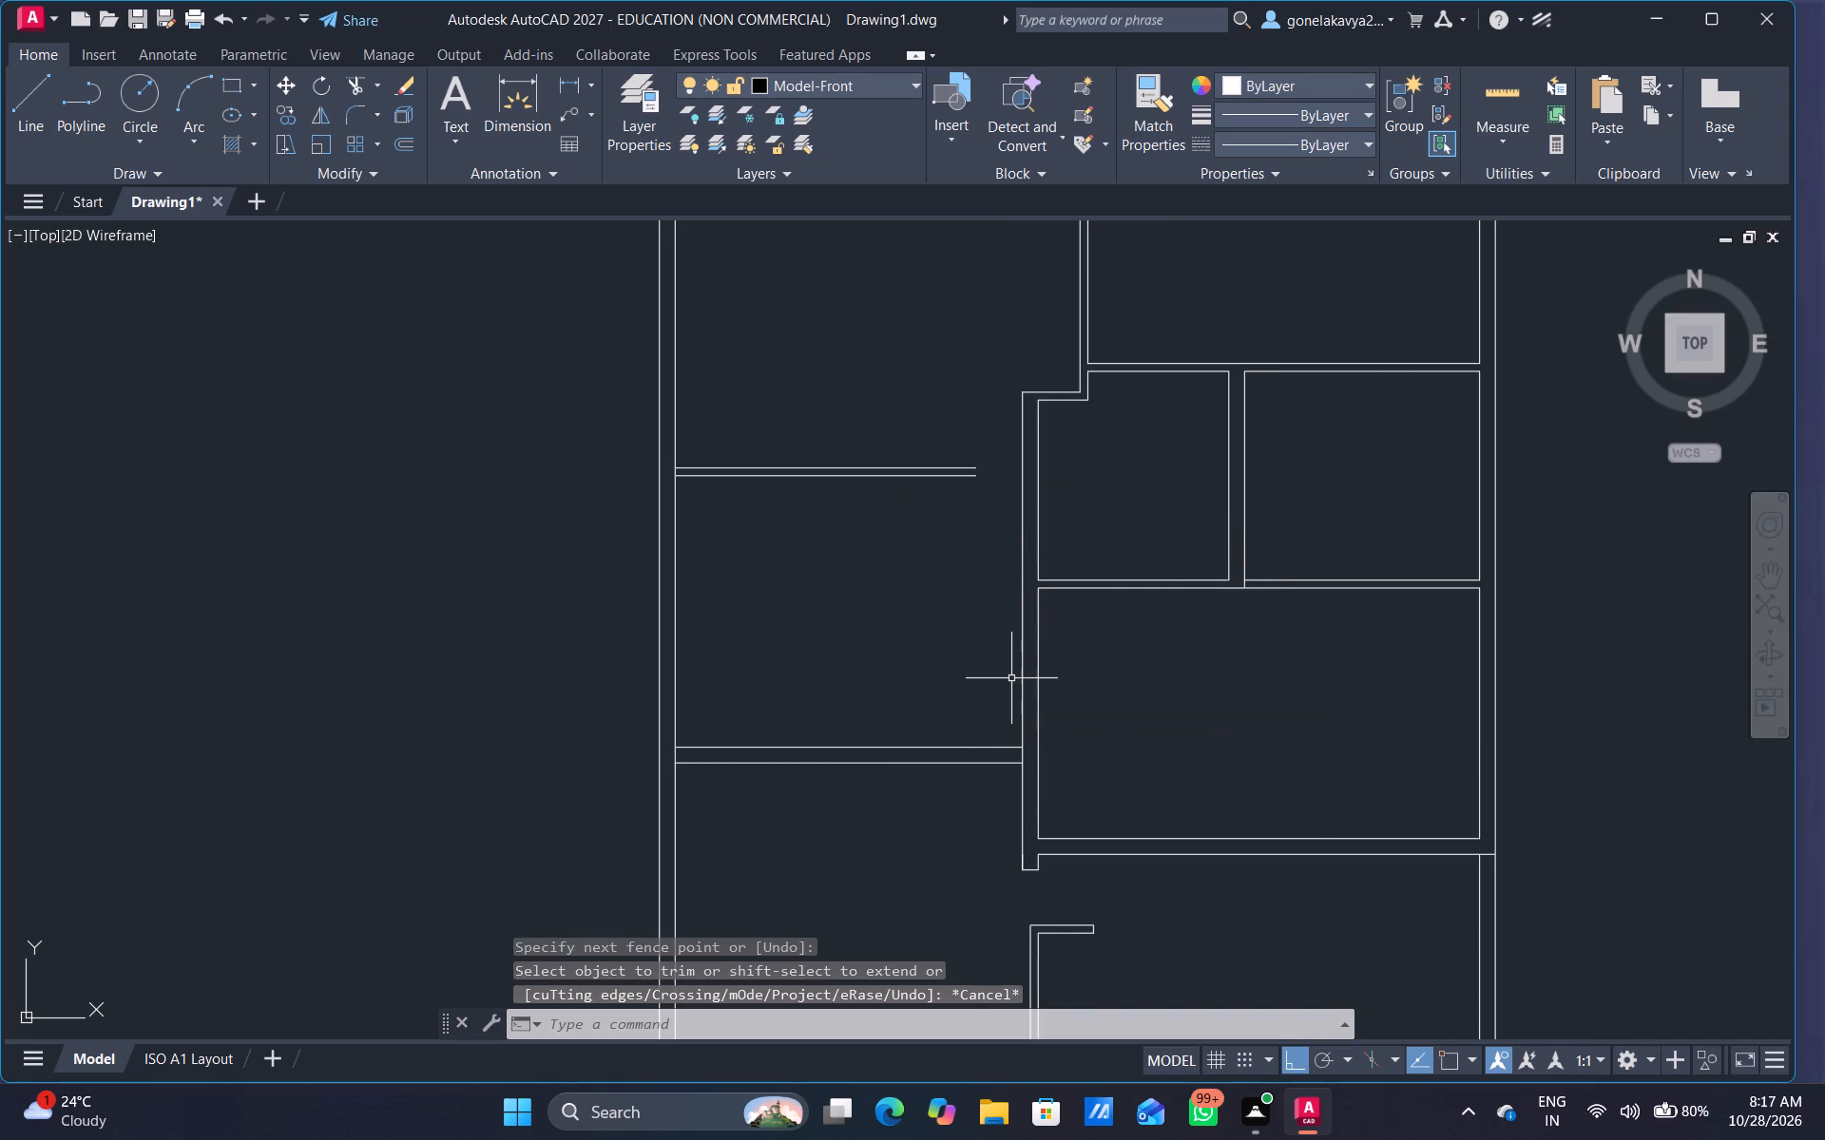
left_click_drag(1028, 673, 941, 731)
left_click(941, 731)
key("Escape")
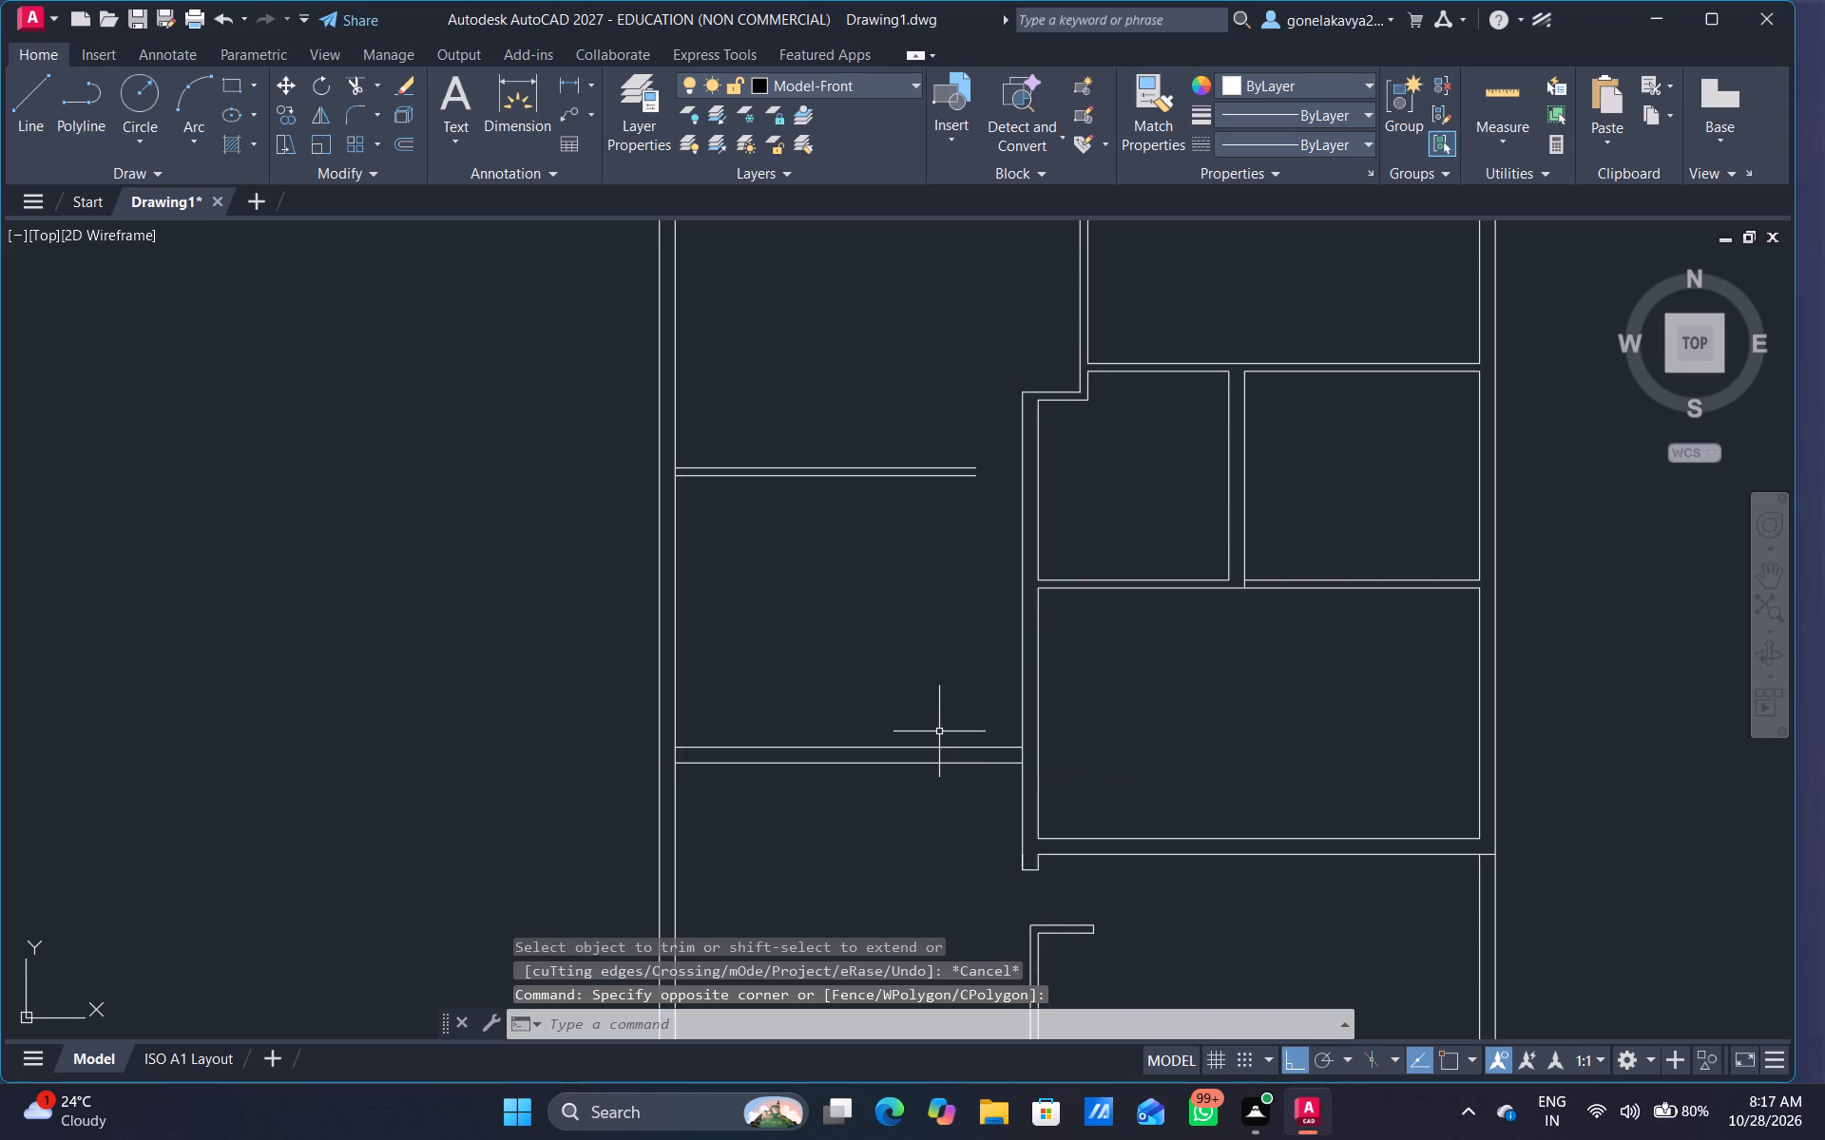
Offset the central vertical 9" wall's west line 3" west, and offset that copy another 3' west.
key("o")
key("Return")
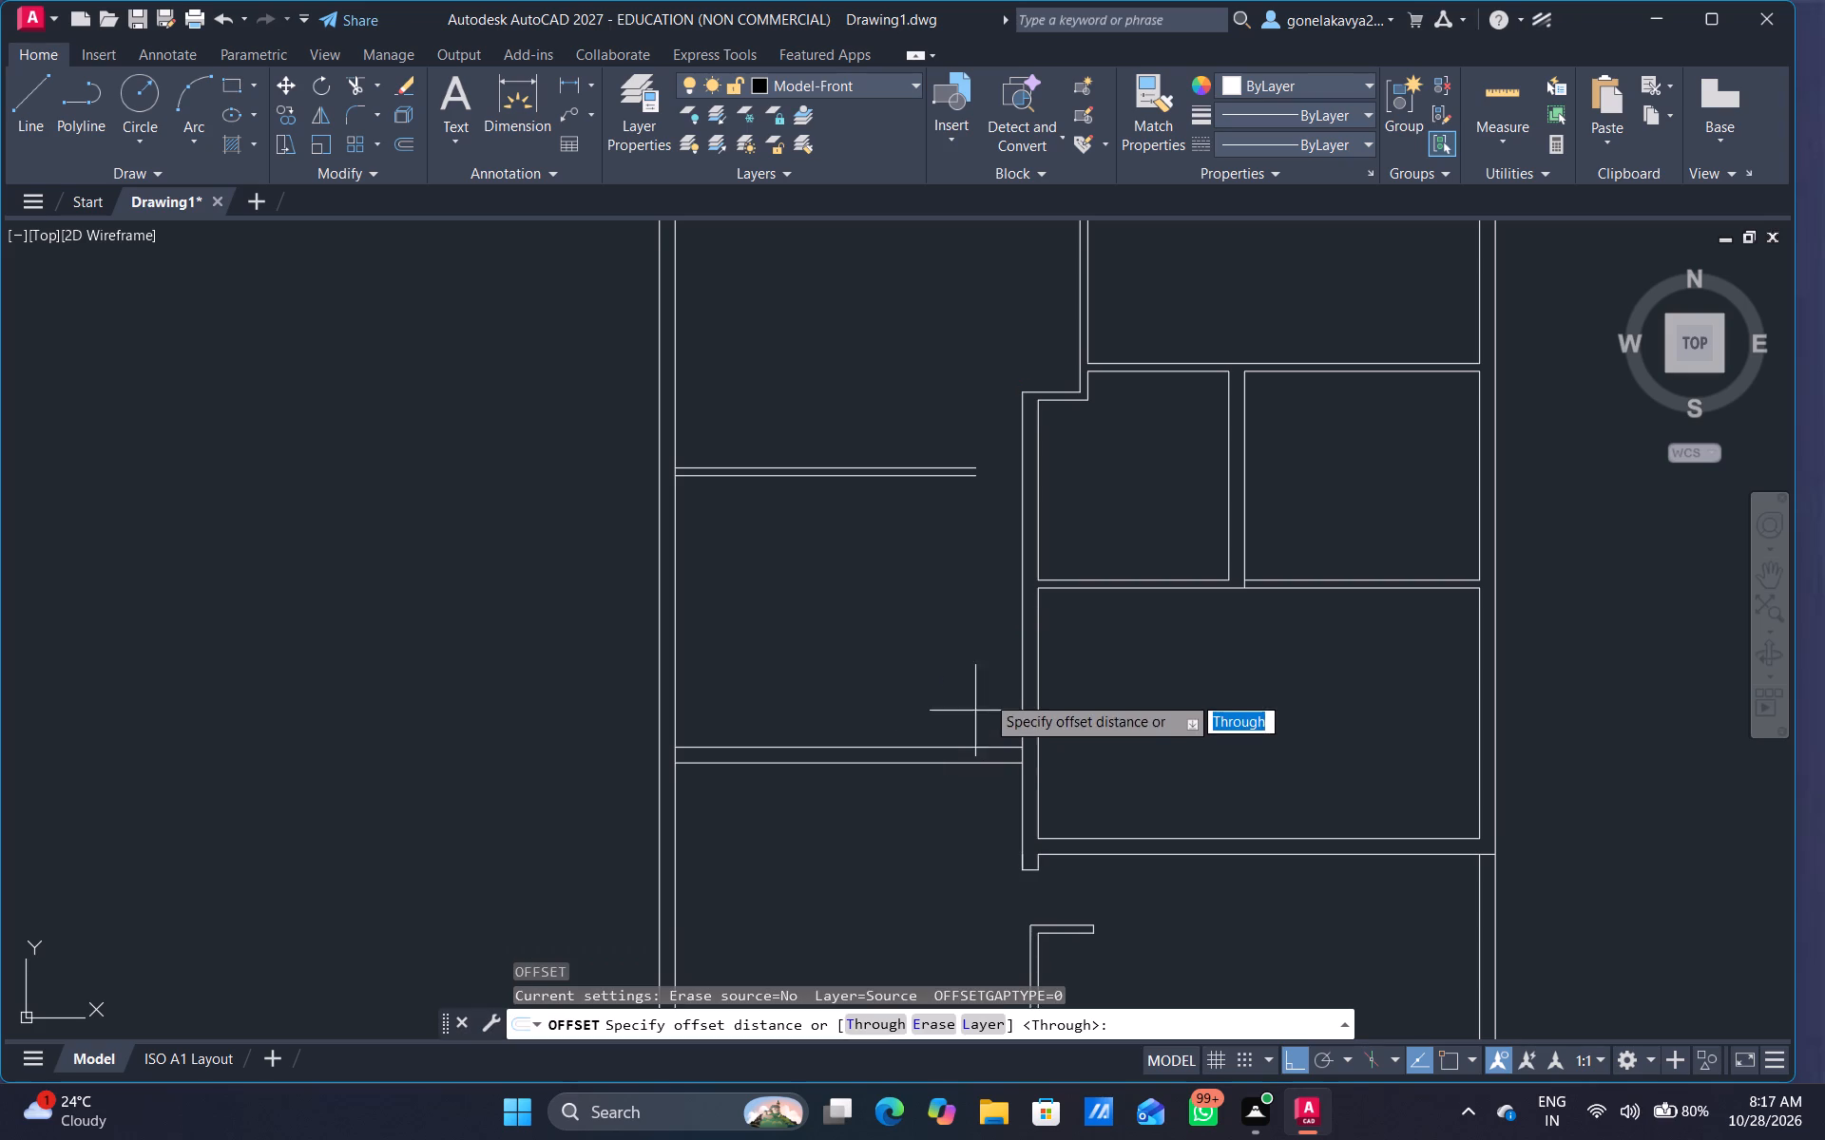
left_click_drag(1031, 666, 1009, 673)
left_click(982, 683)
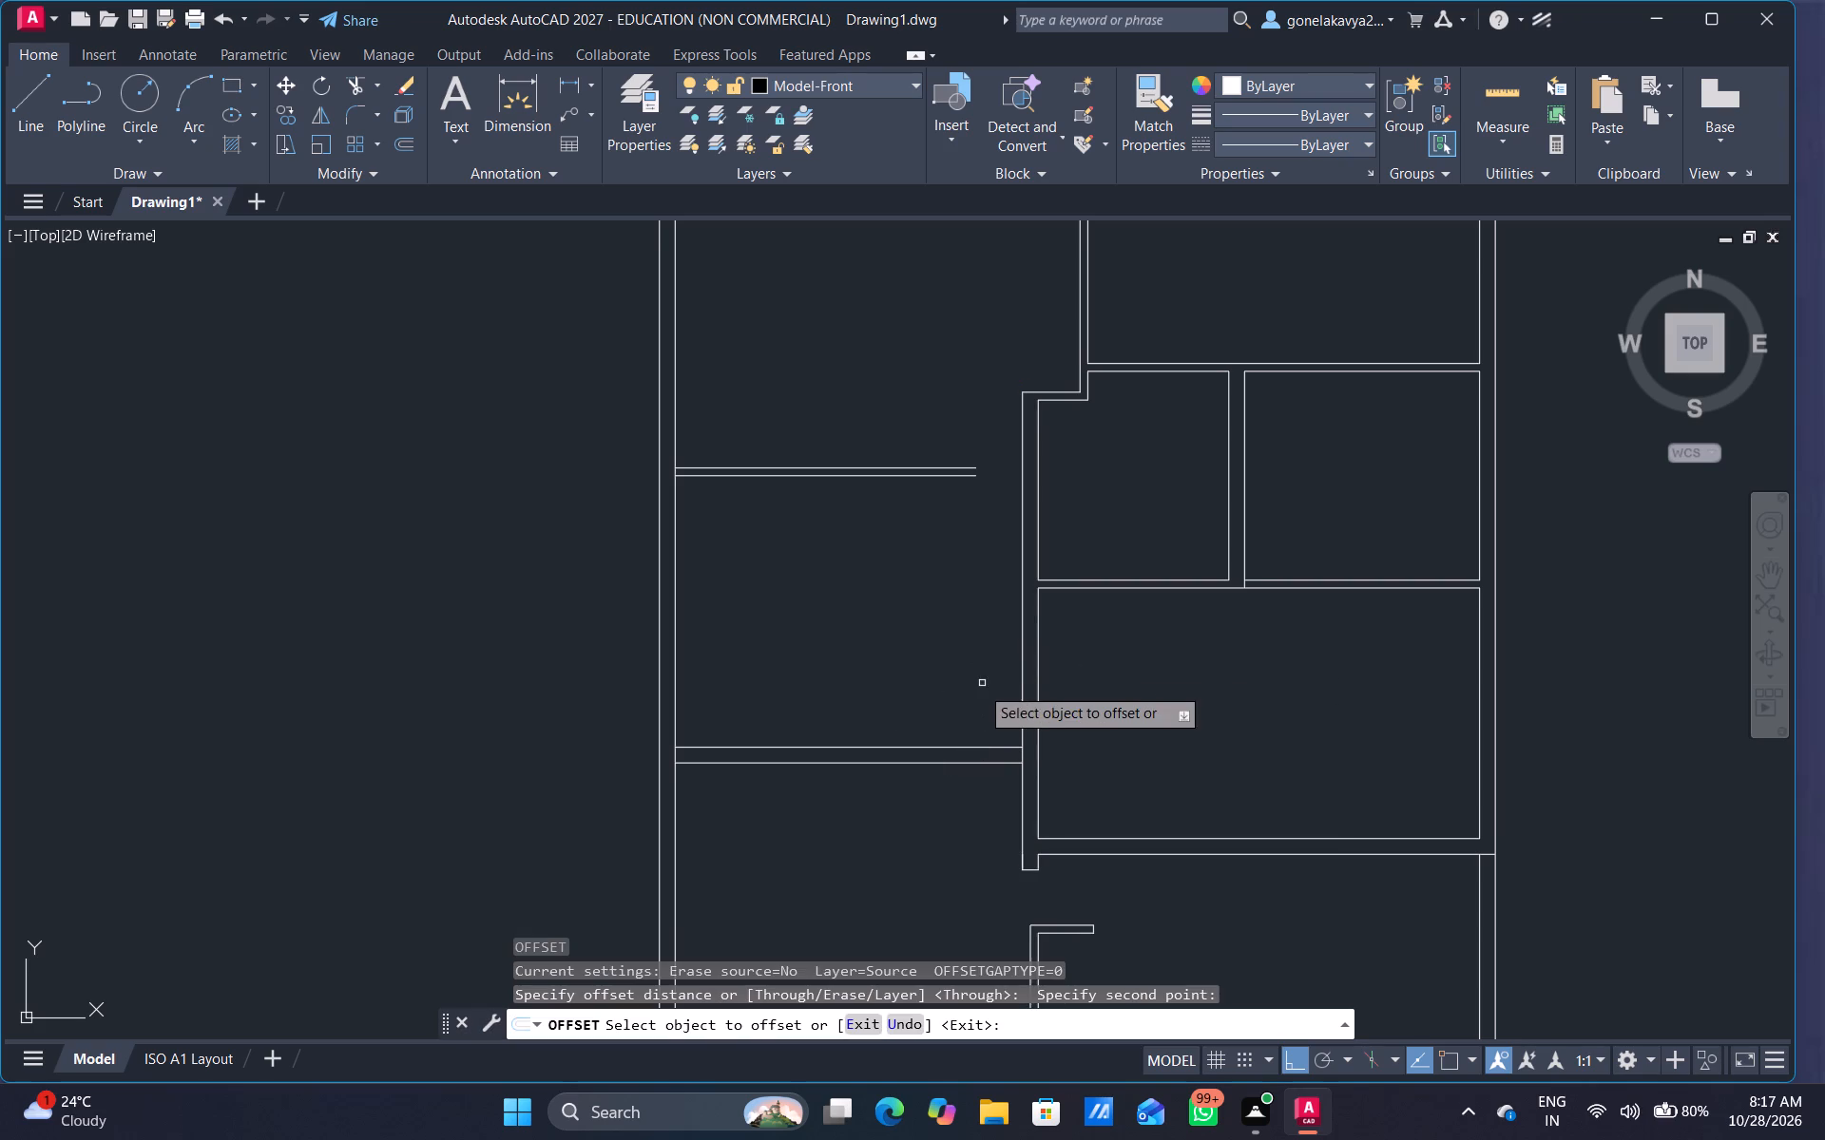
left_click(1023, 684)
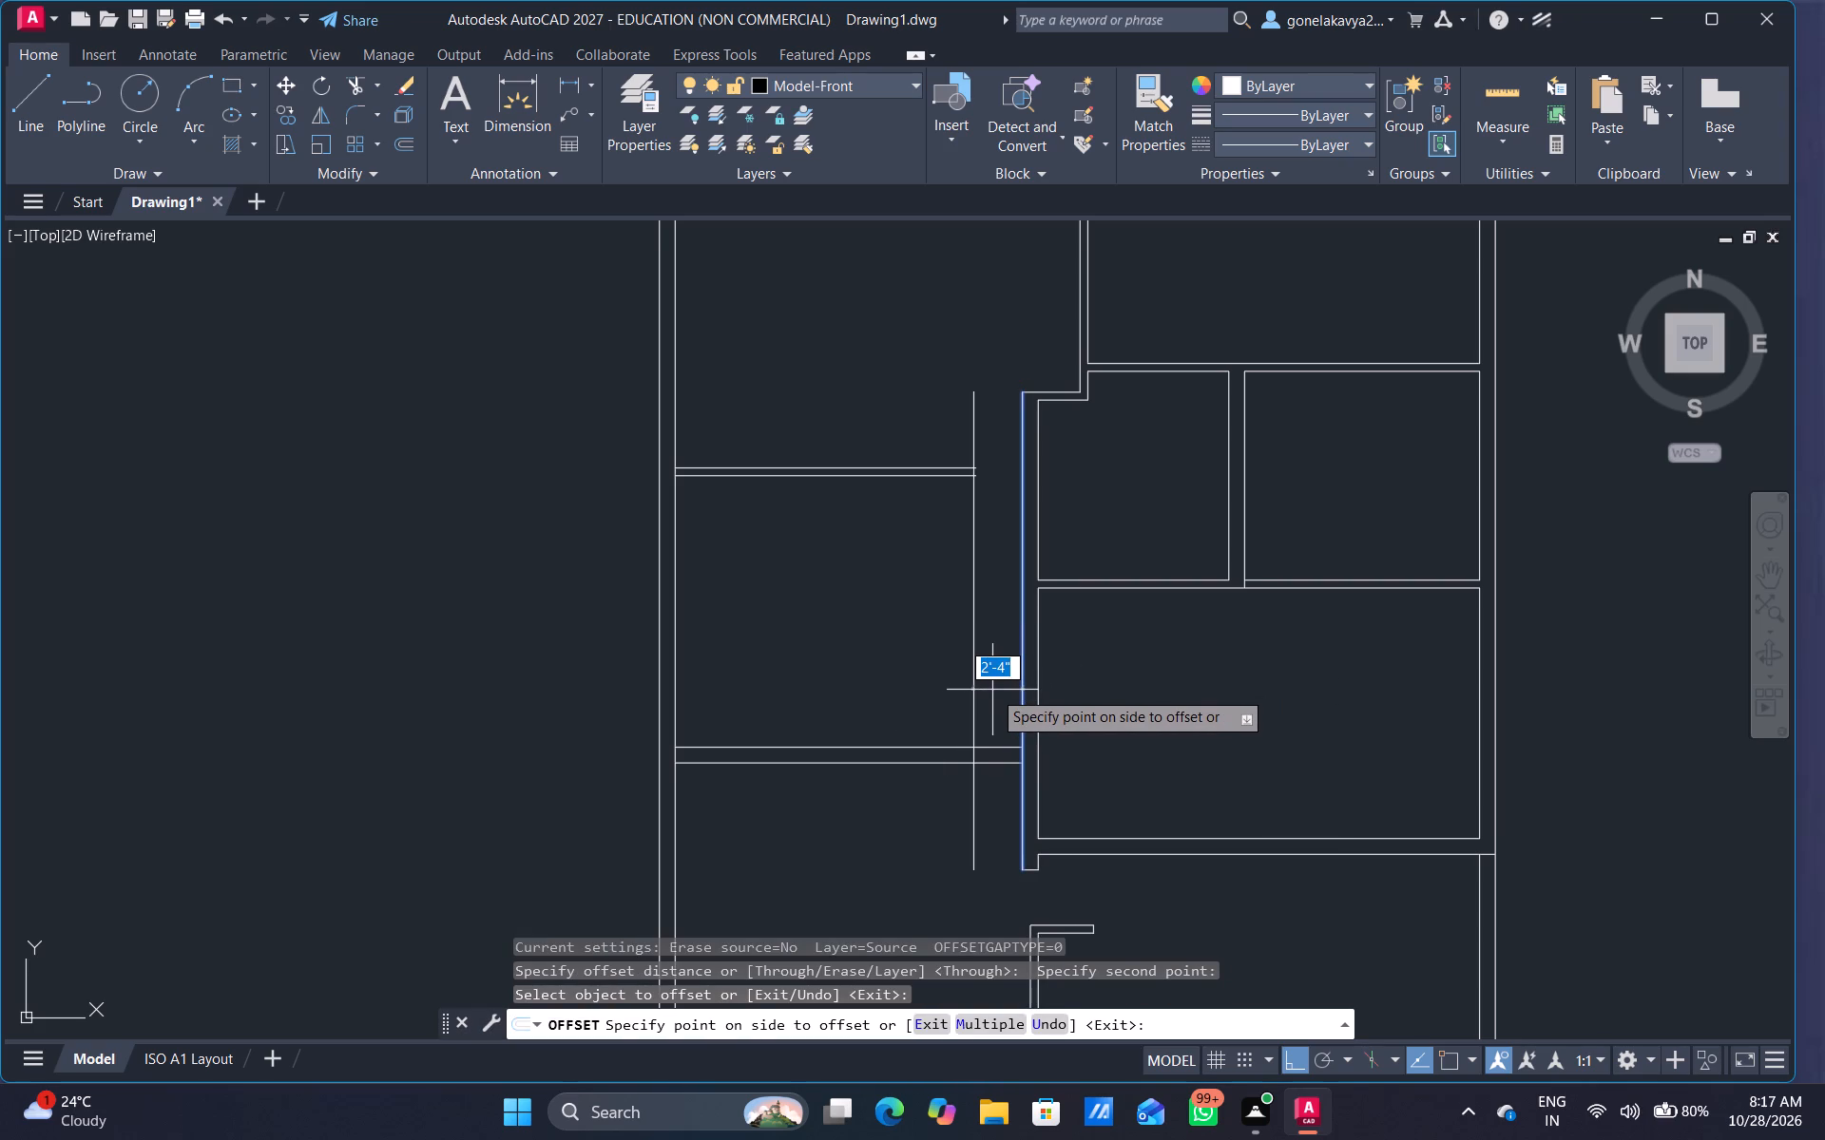
type("3\"")
key("Return")
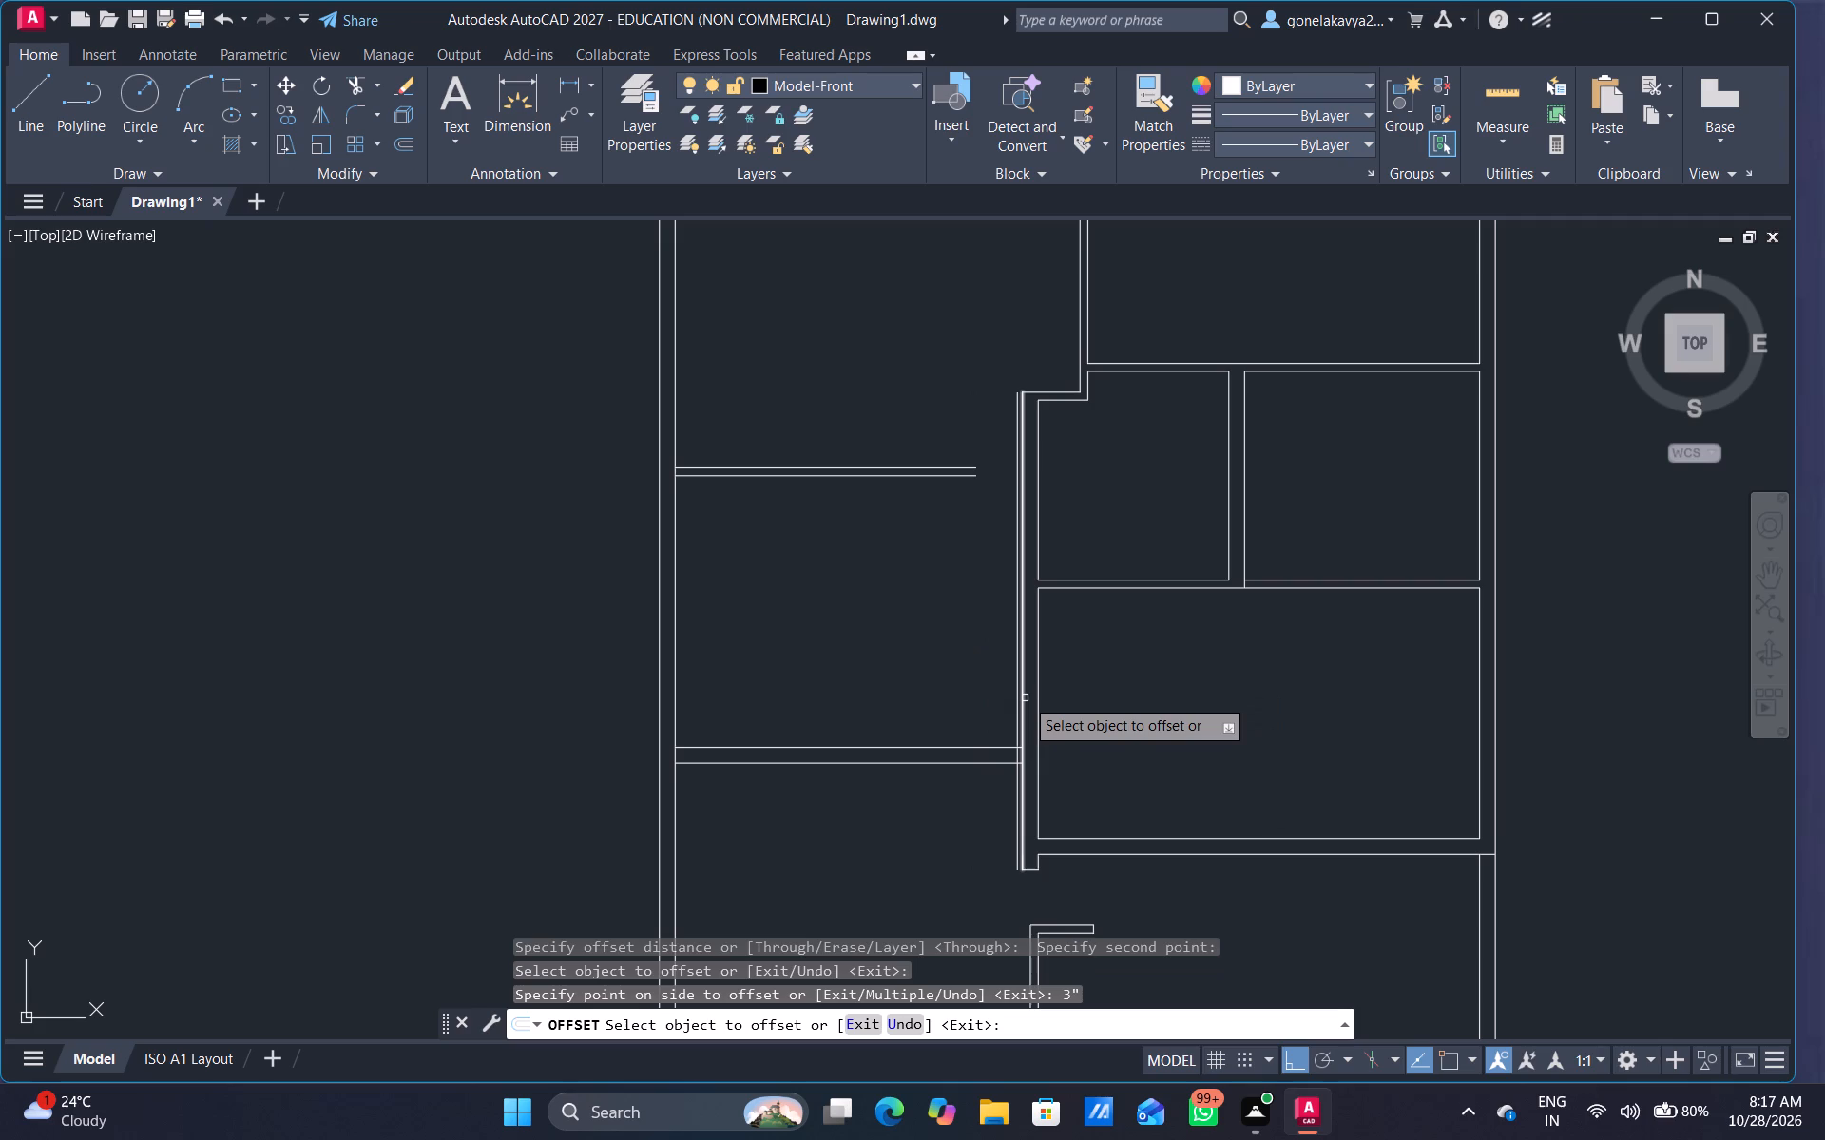
left_click(1017, 713)
type("3'")
key("Return")
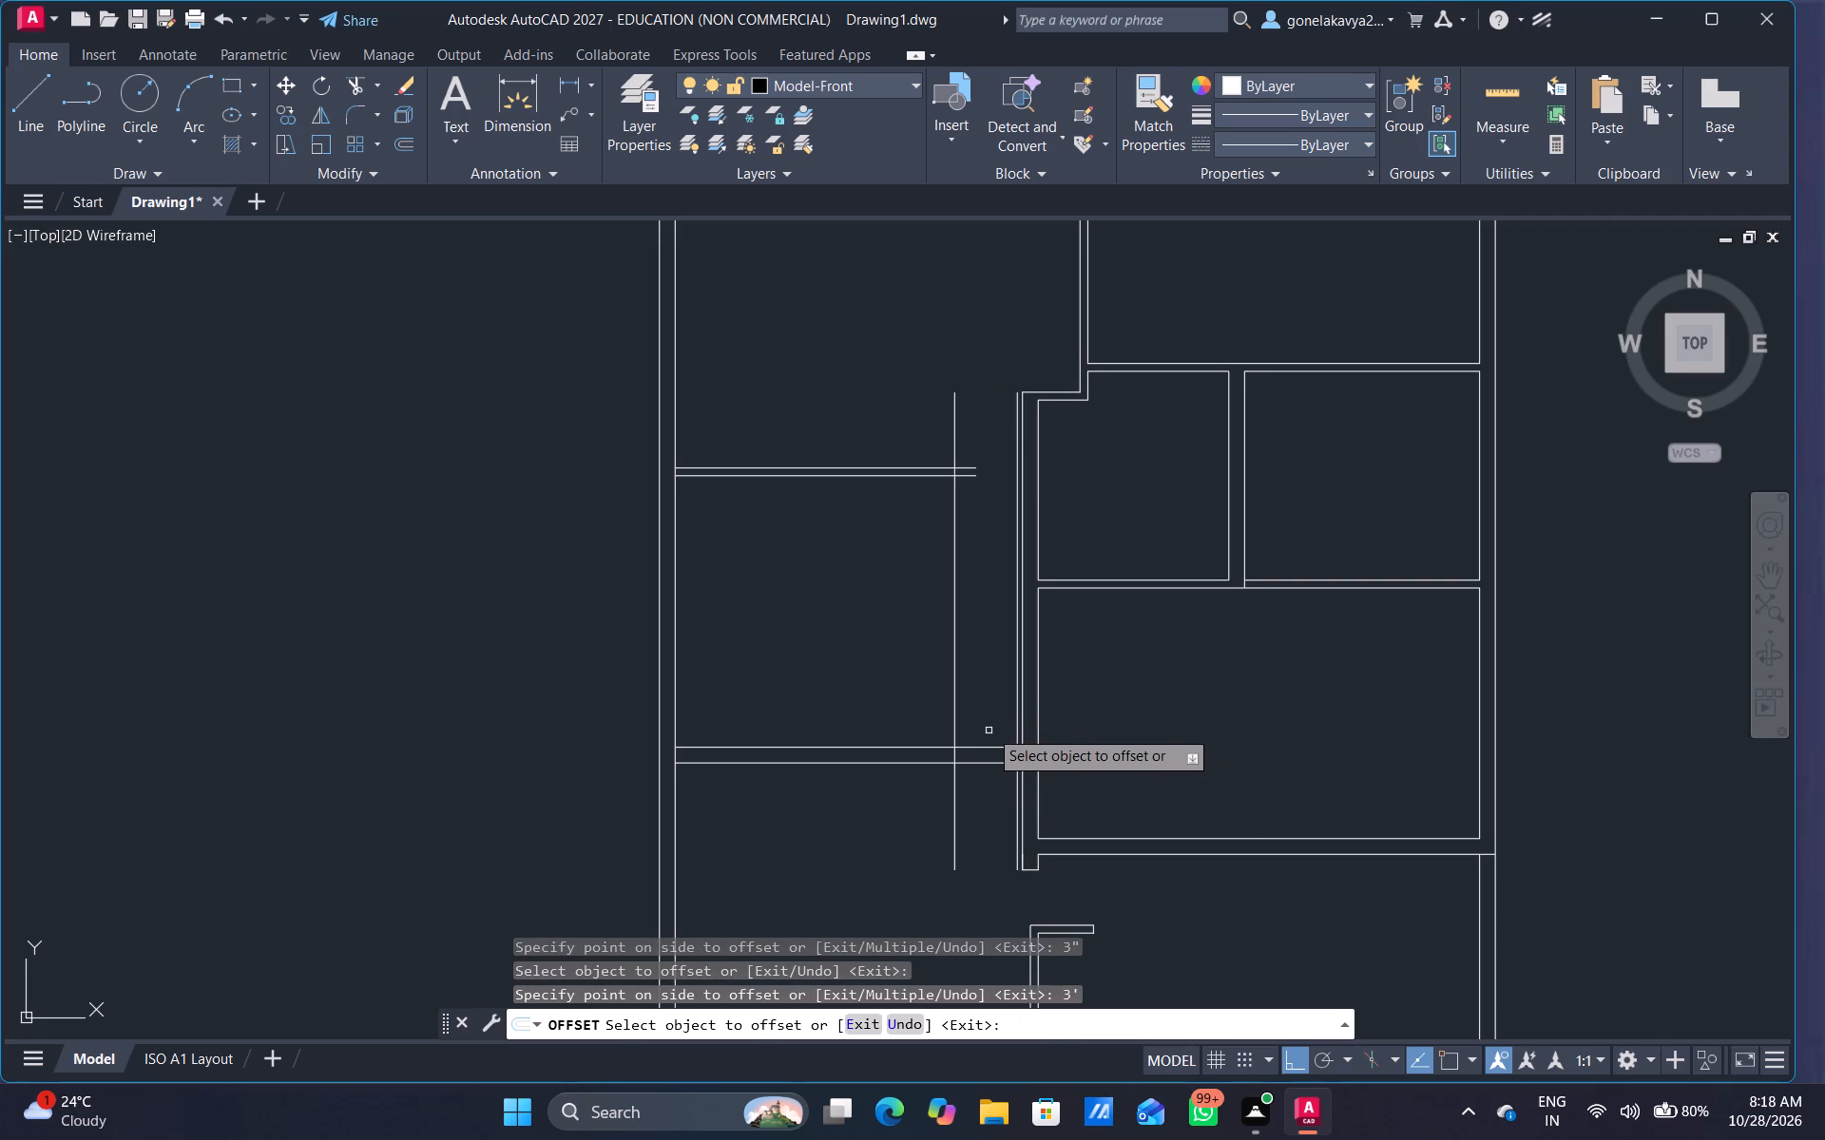
key("Escape")
Trim the southwest horizontal 9" wall and guide lines to form a 3' opening with a 3" stub at the central vertical wall.
type("tr")
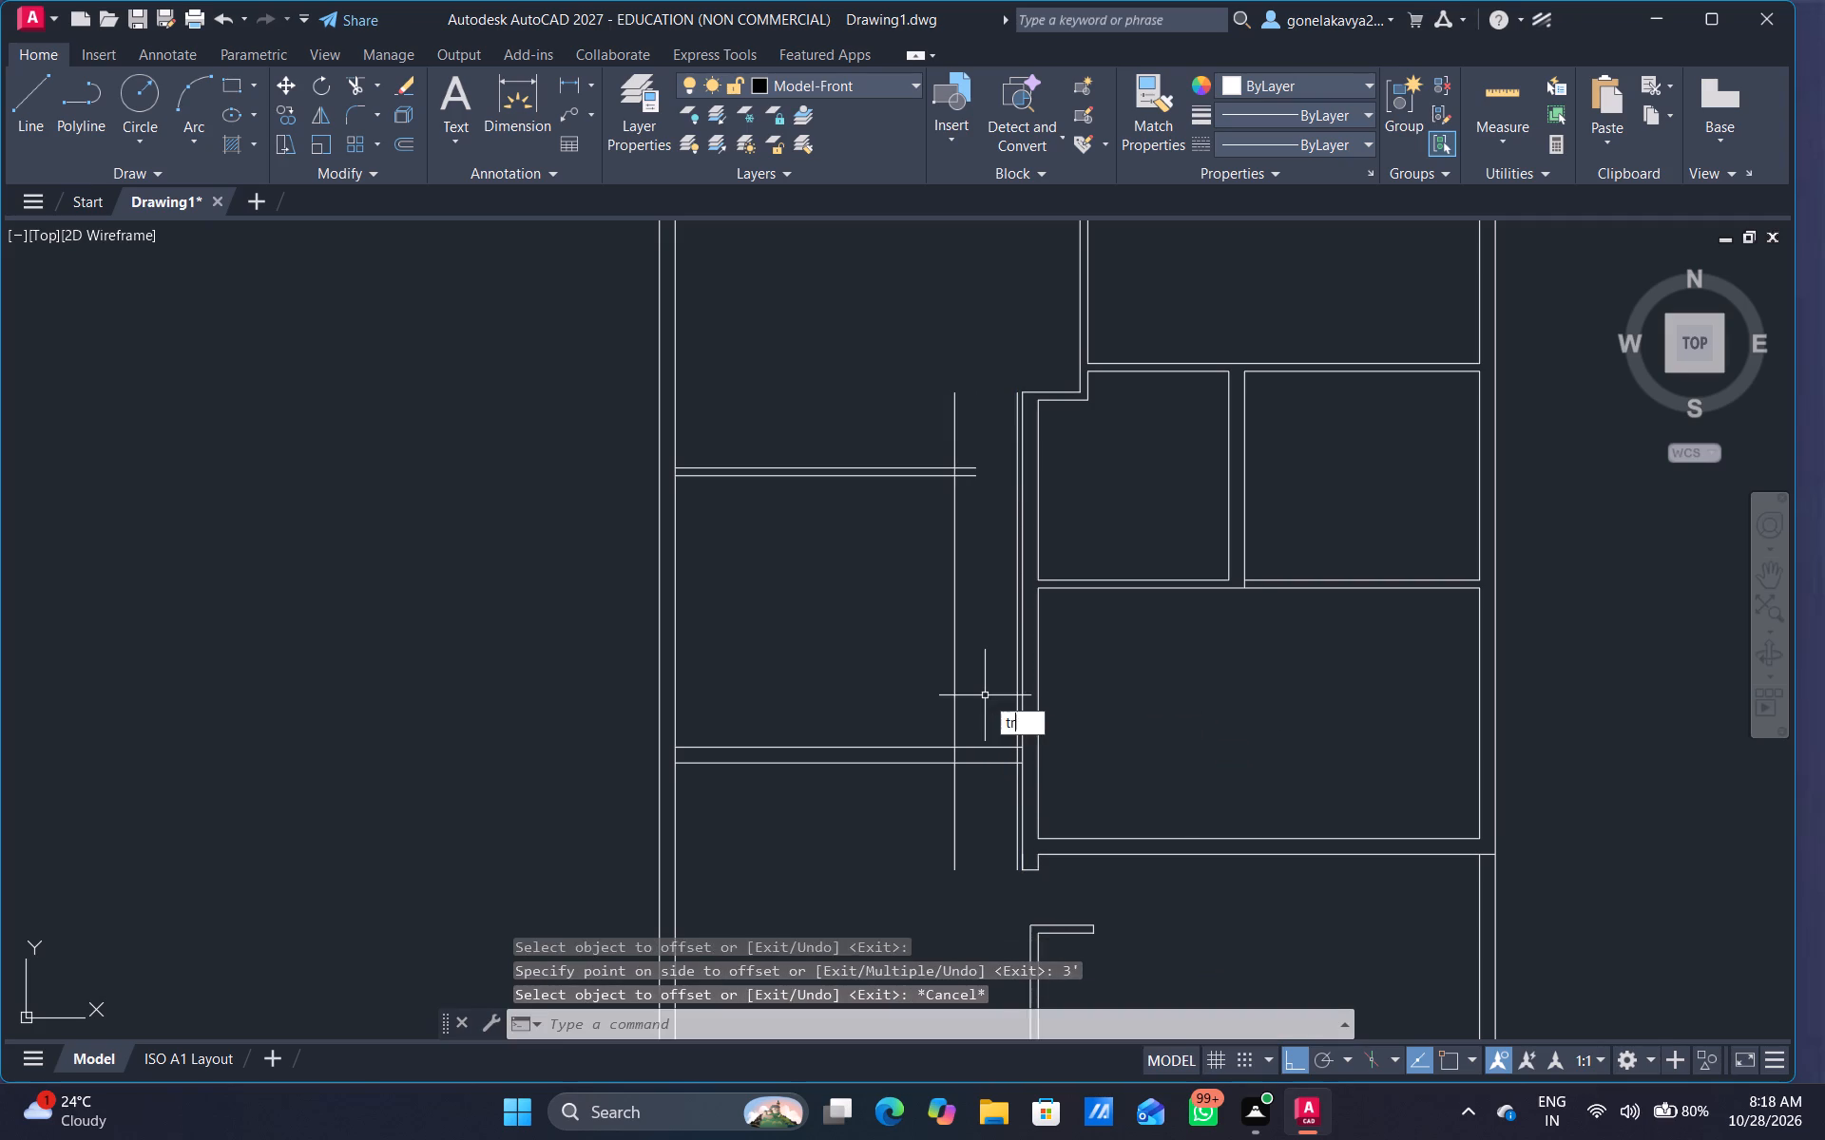
key("space")
left_click_drag(971, 814, 898, 849)
scroll(1035, 799, "up", 1)
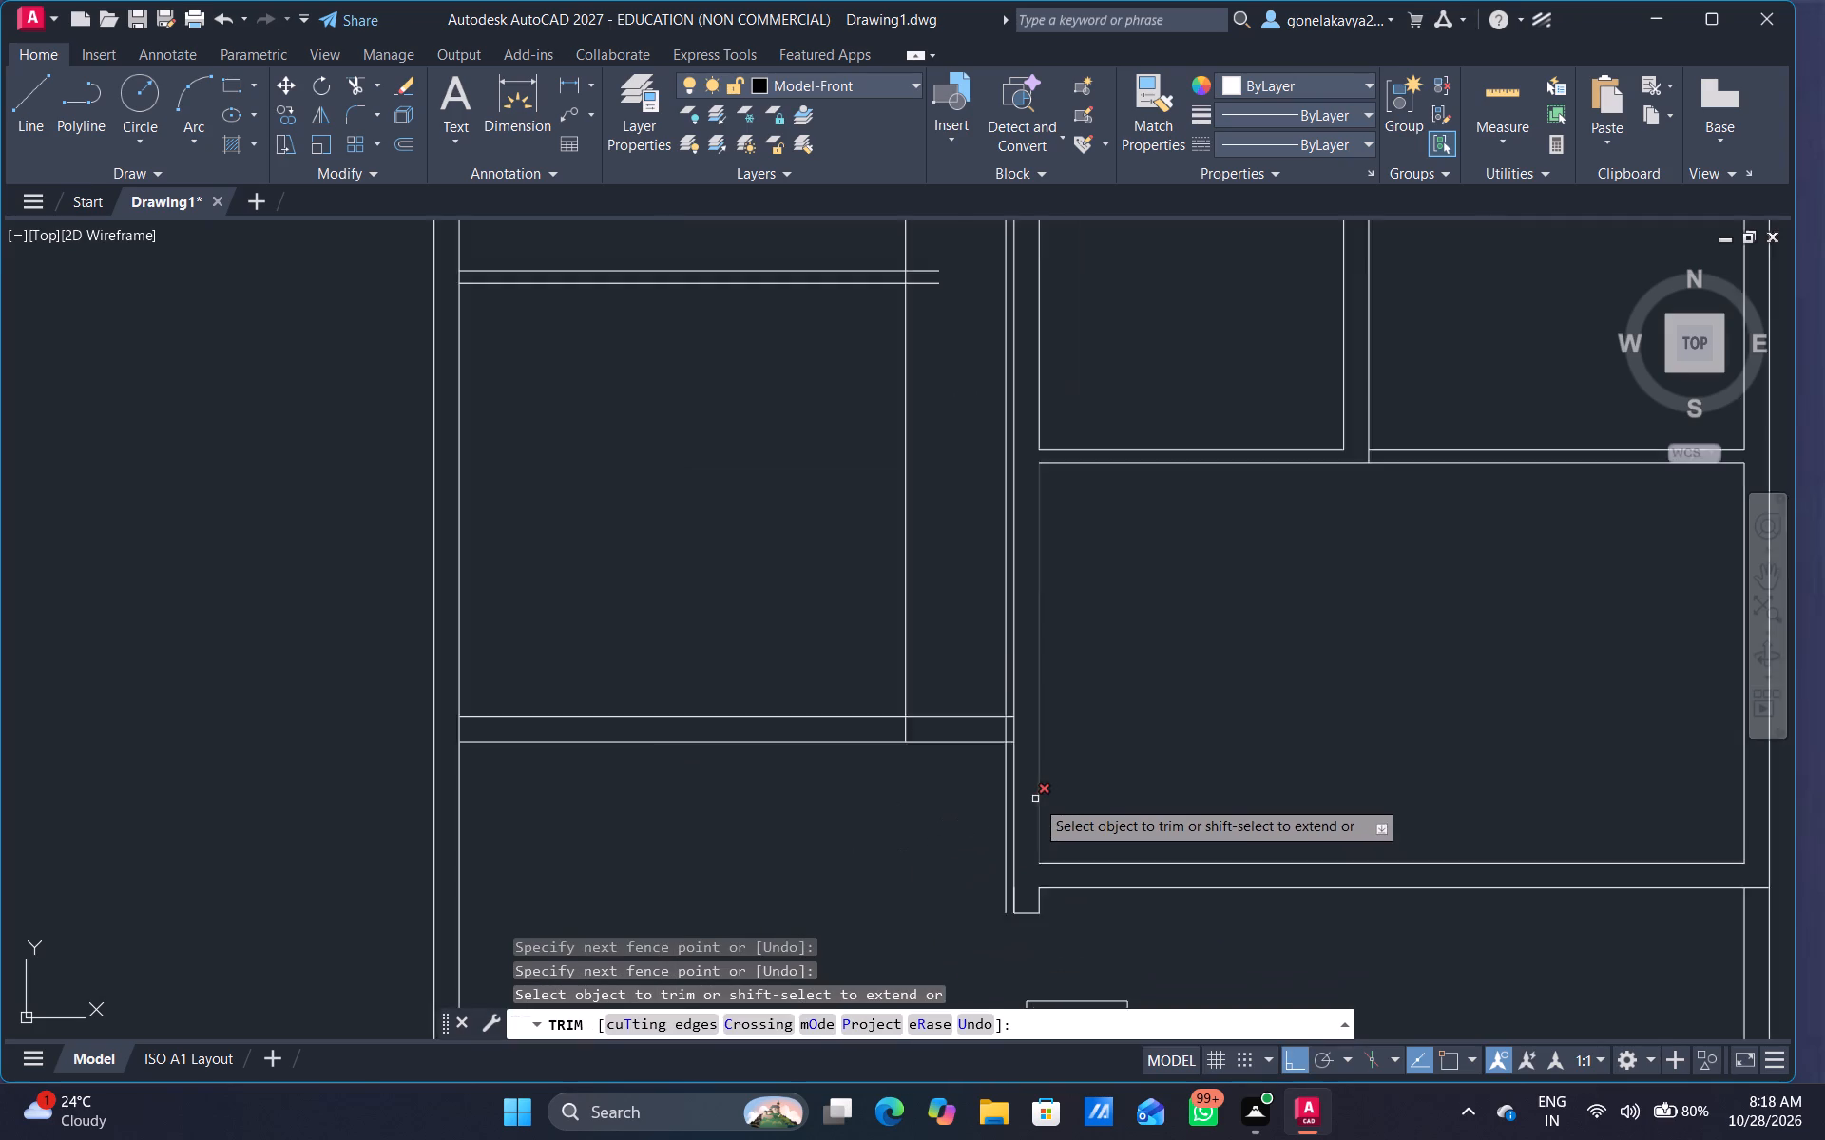
scroll(1035, 799, "up", 2)
left_click_drag(960, 741, 865, 811)
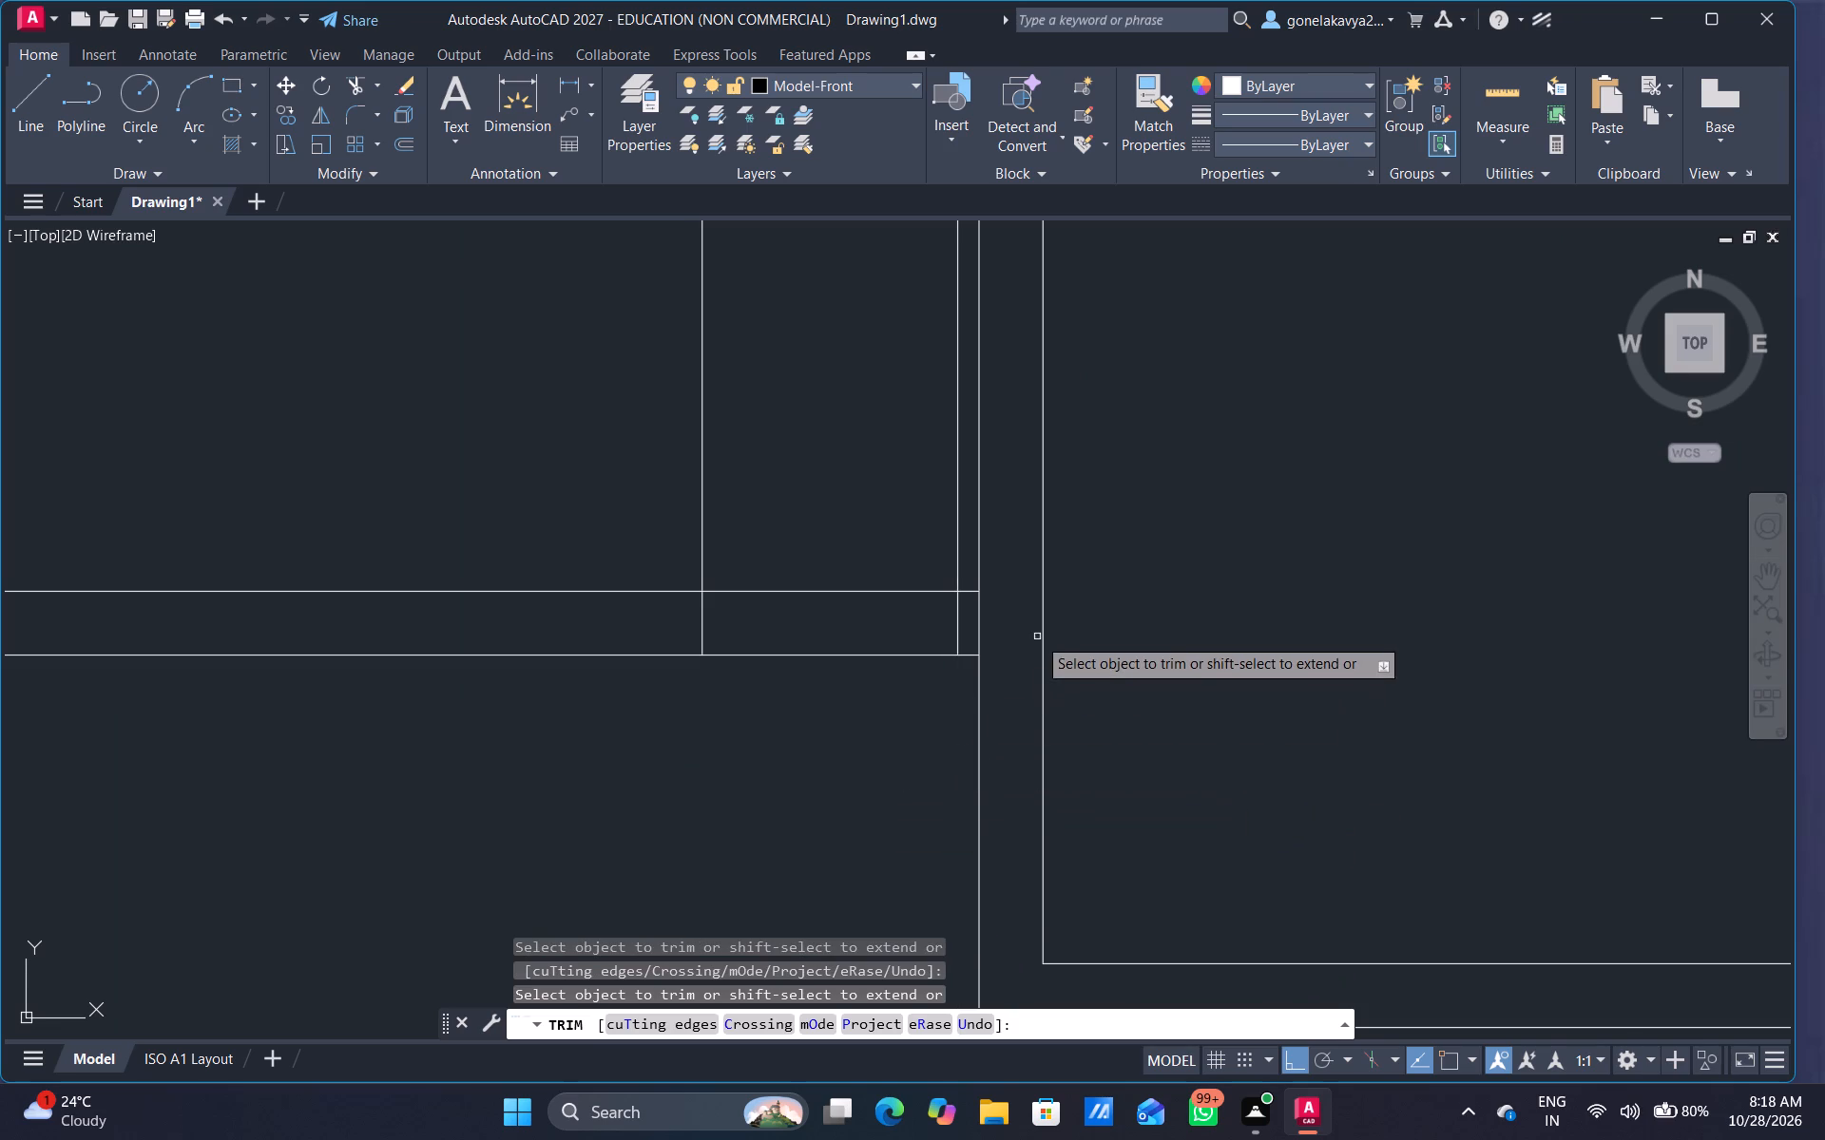
left_click_drag(969, 625, 998, 610)
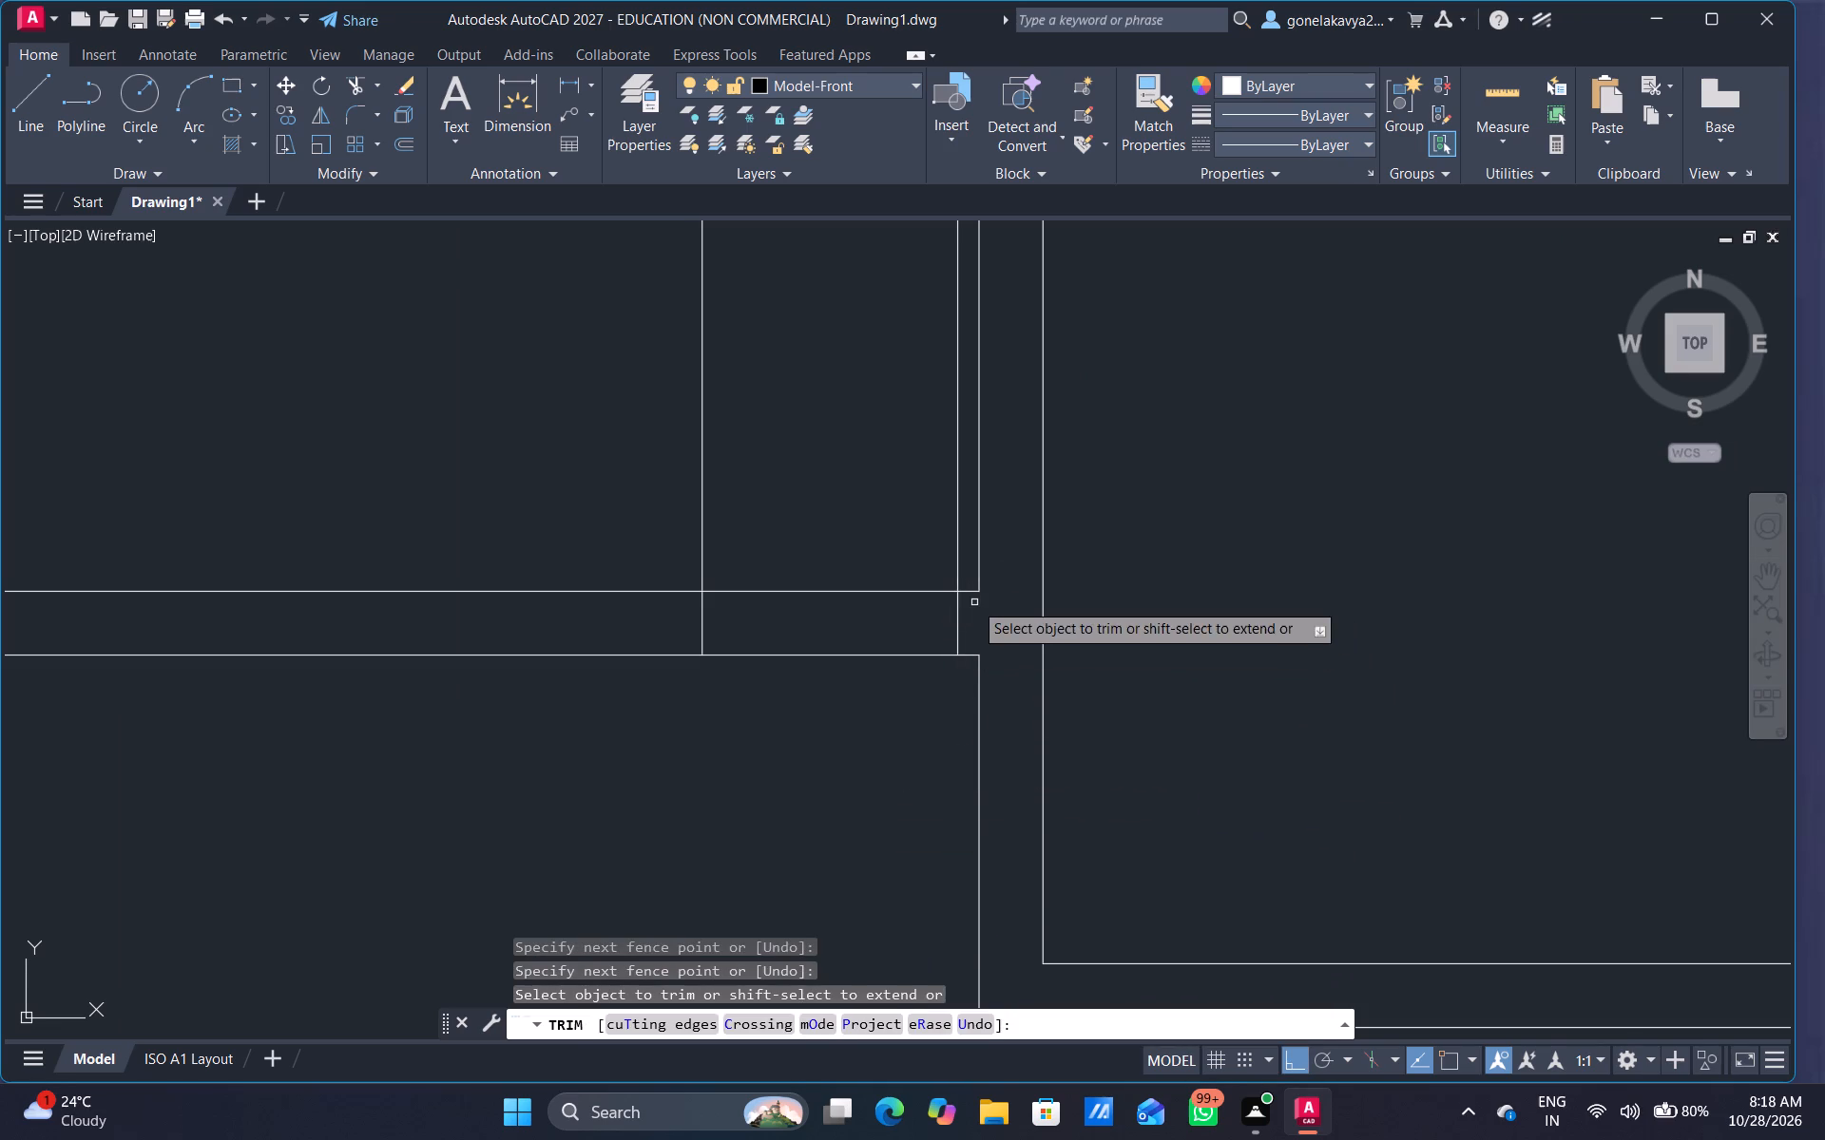
left_click_drag(965, 568, 915, 575)
left_click_drag(902, 582, 901, 664)
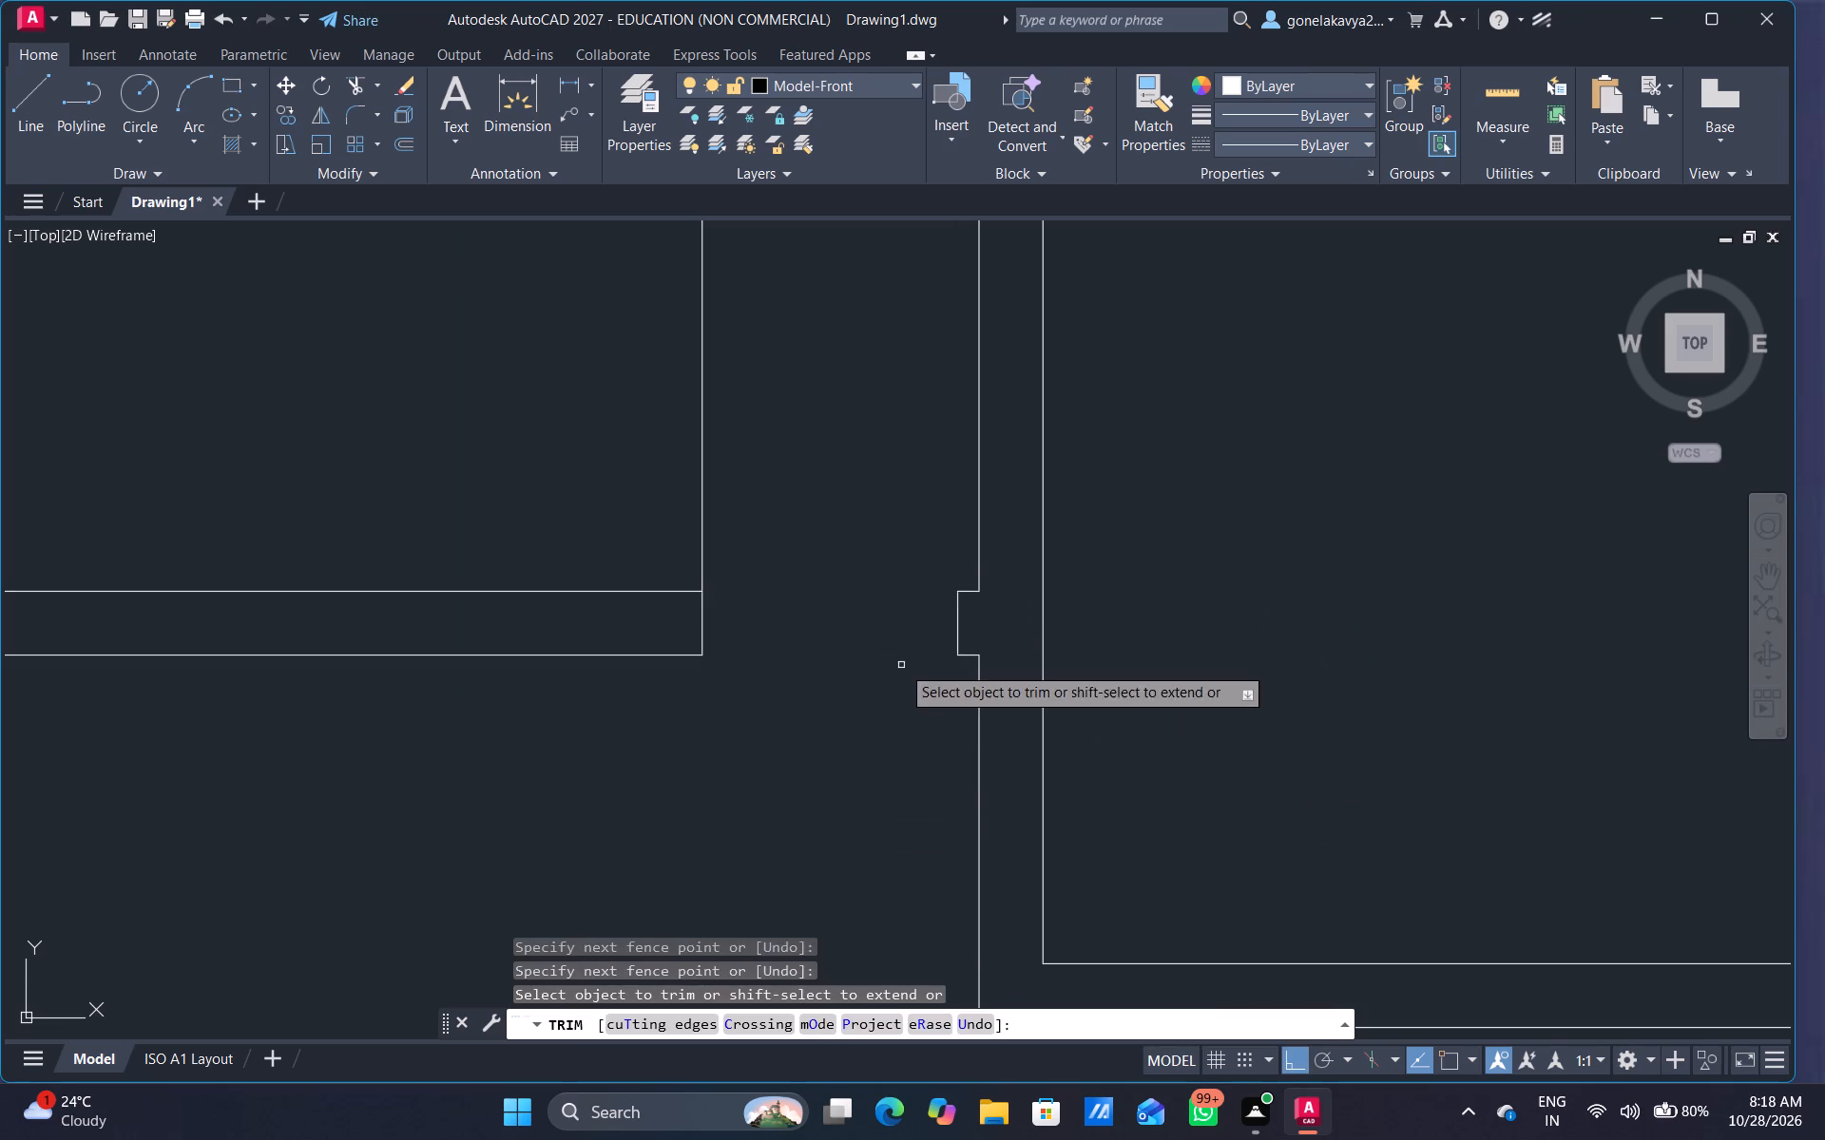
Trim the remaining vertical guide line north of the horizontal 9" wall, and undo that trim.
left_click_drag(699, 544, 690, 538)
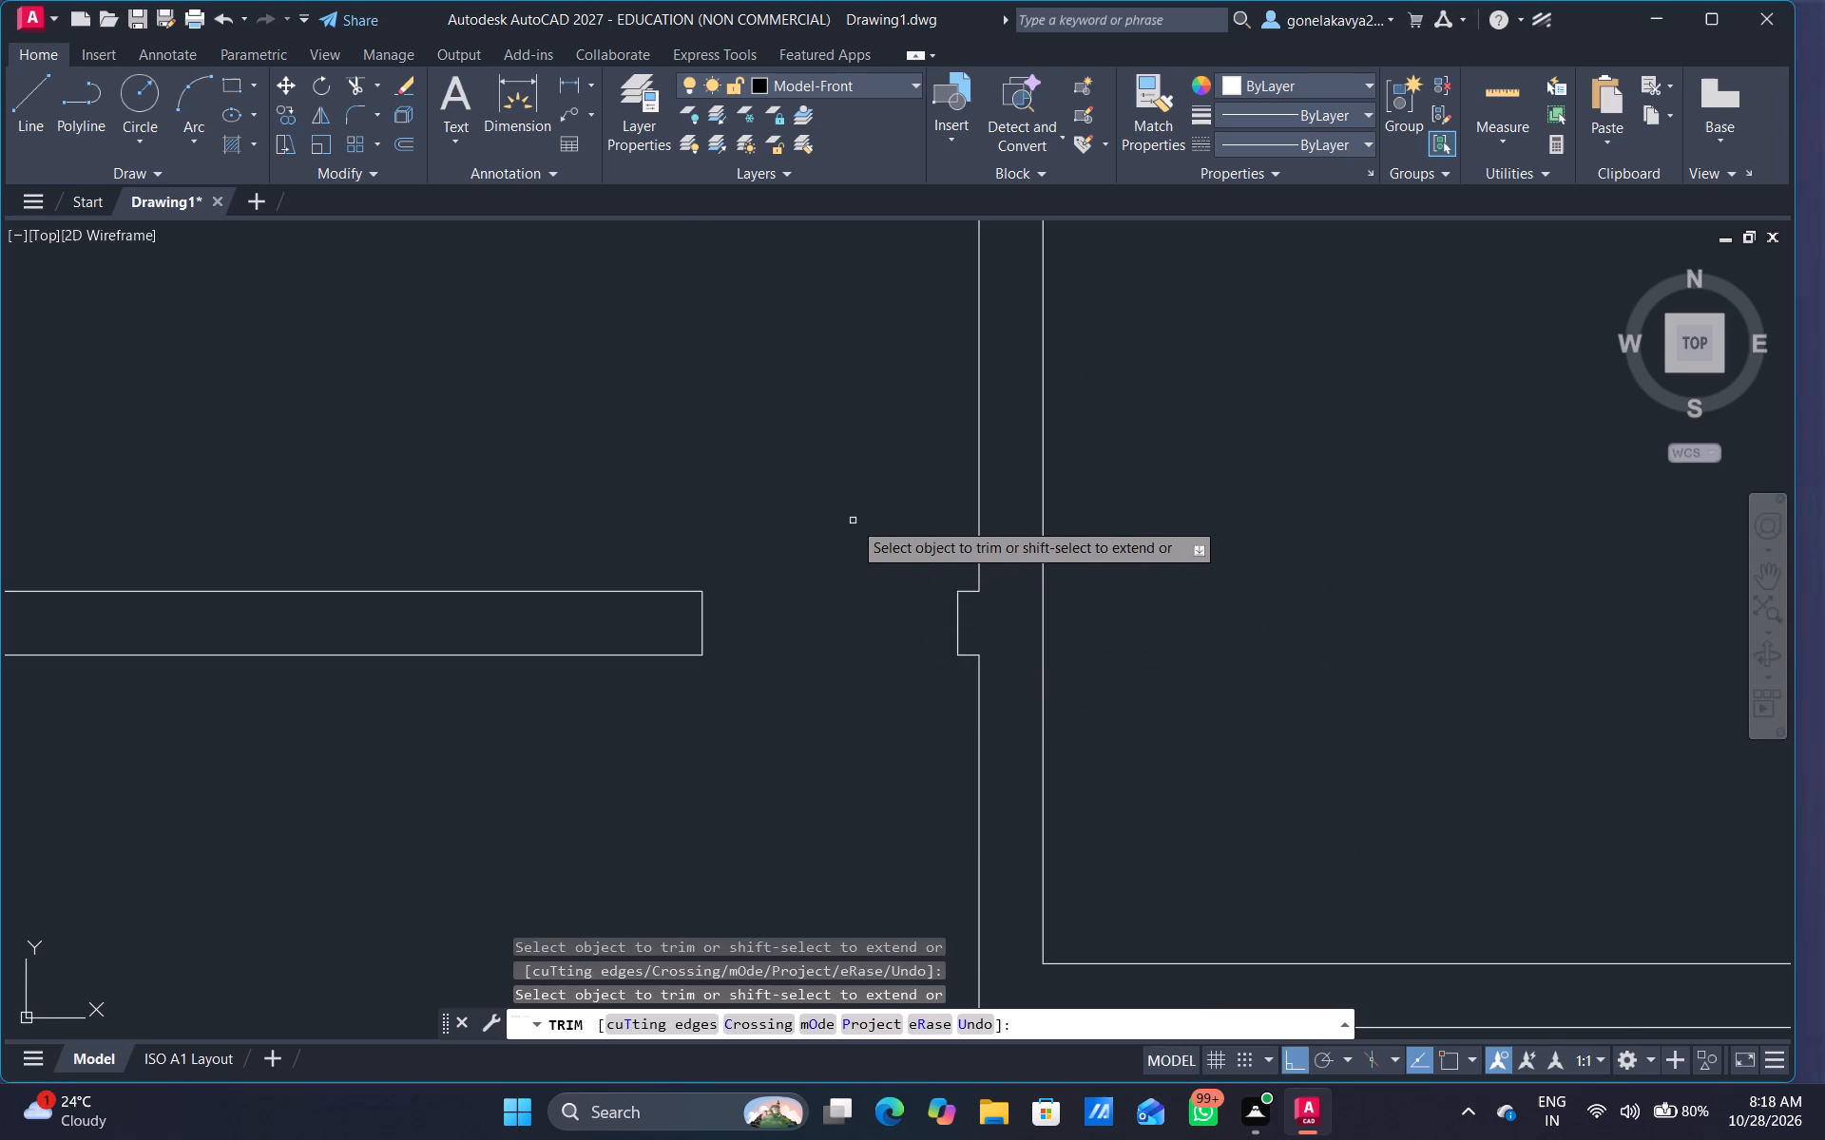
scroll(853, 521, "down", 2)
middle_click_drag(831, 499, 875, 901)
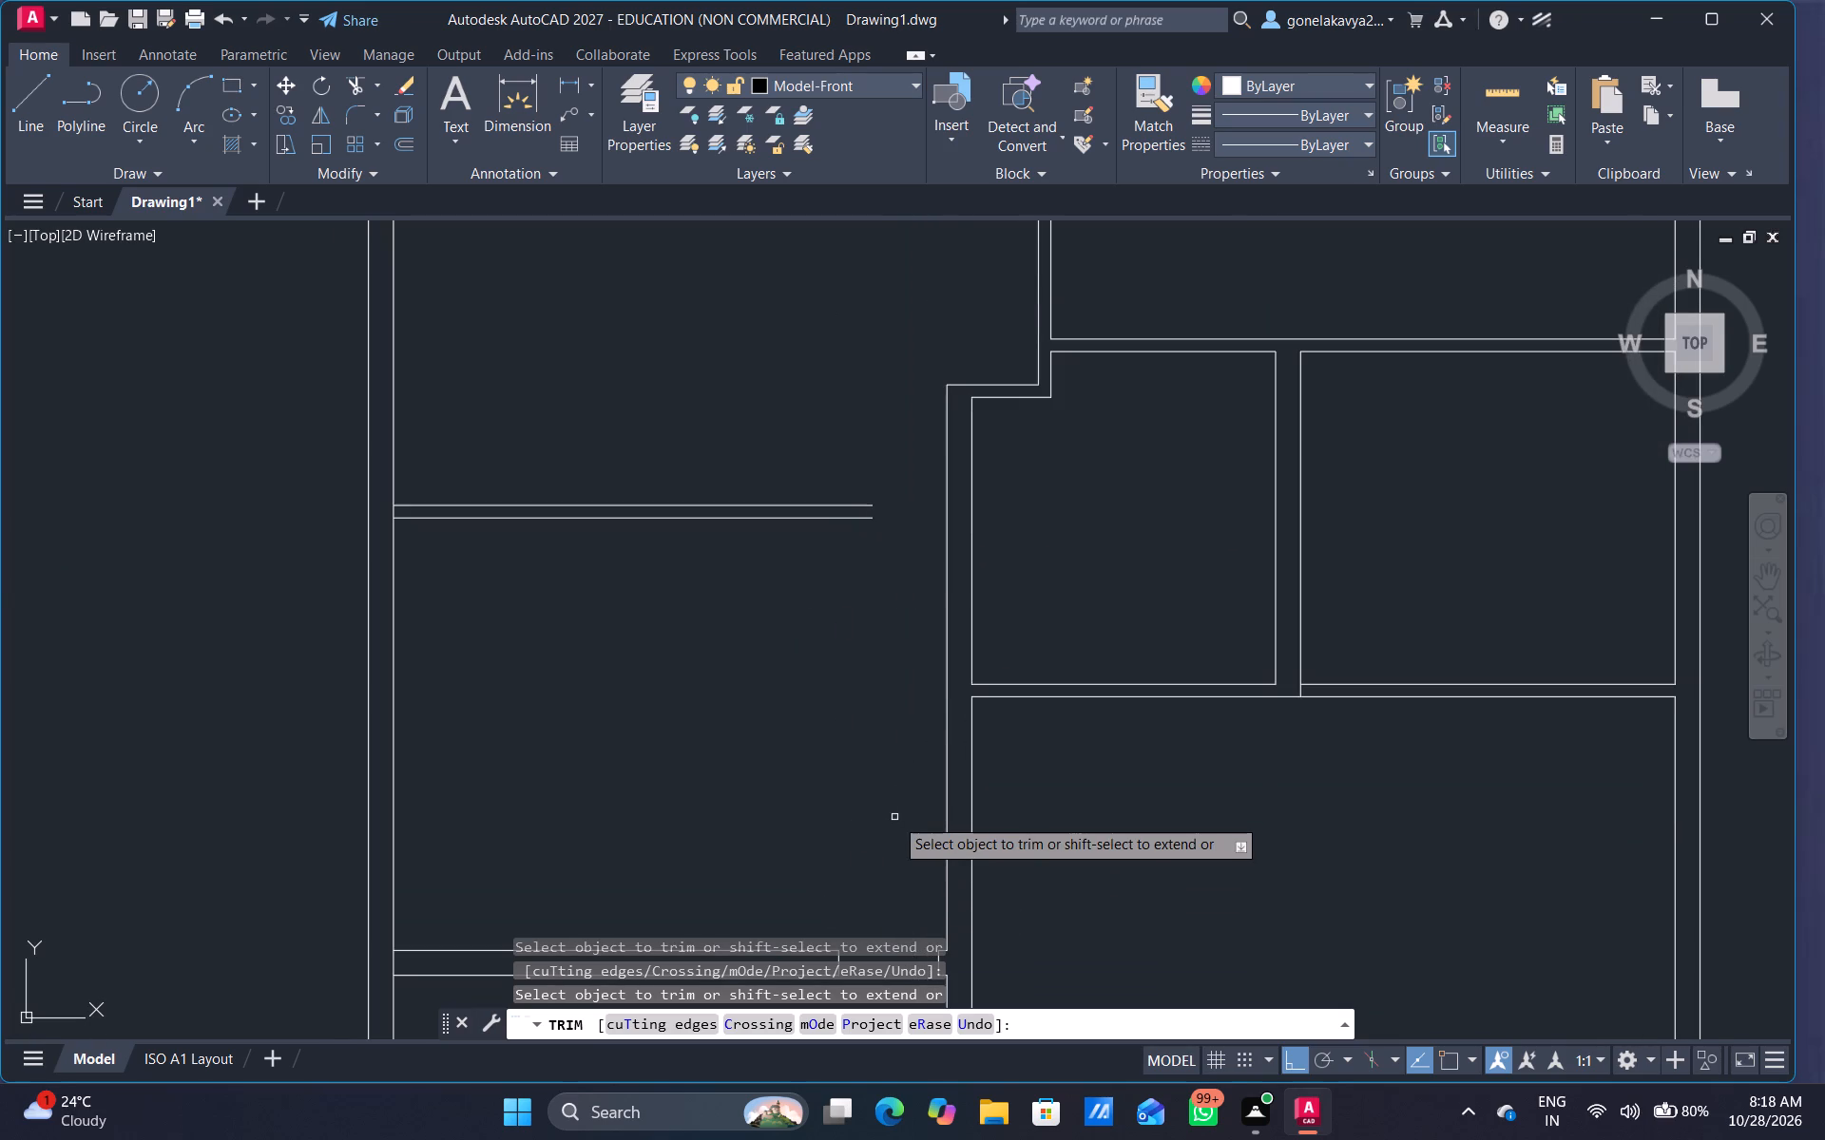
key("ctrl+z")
Trim the east end of the 4.5" west partition back to the vertical guide line, and trim away the guide line's excess above and below it.
scroll(878, 698, "down", 2)
middle_click_drag(867, 511, 869, 550)
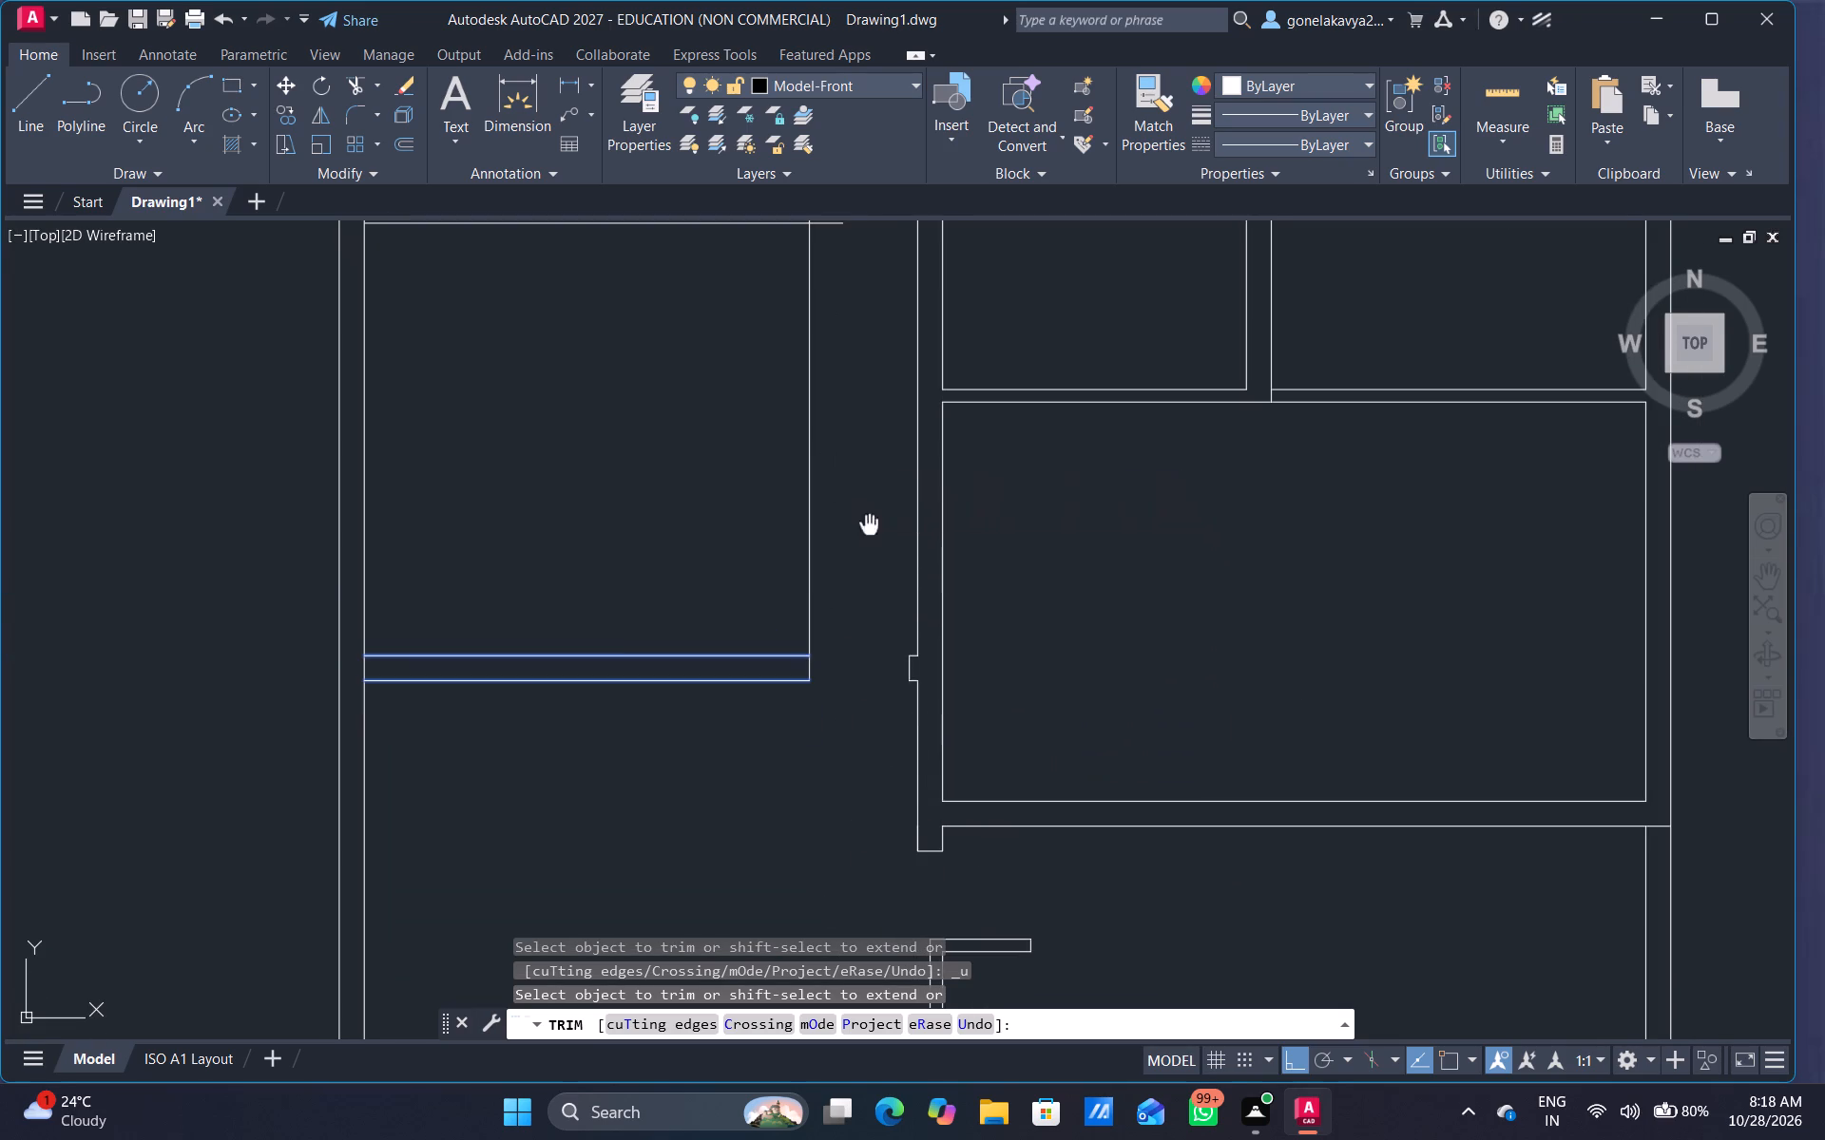
middle_click_drag(869, 550, 866, 718)
left_click_drag(832, 391, 825, 456)
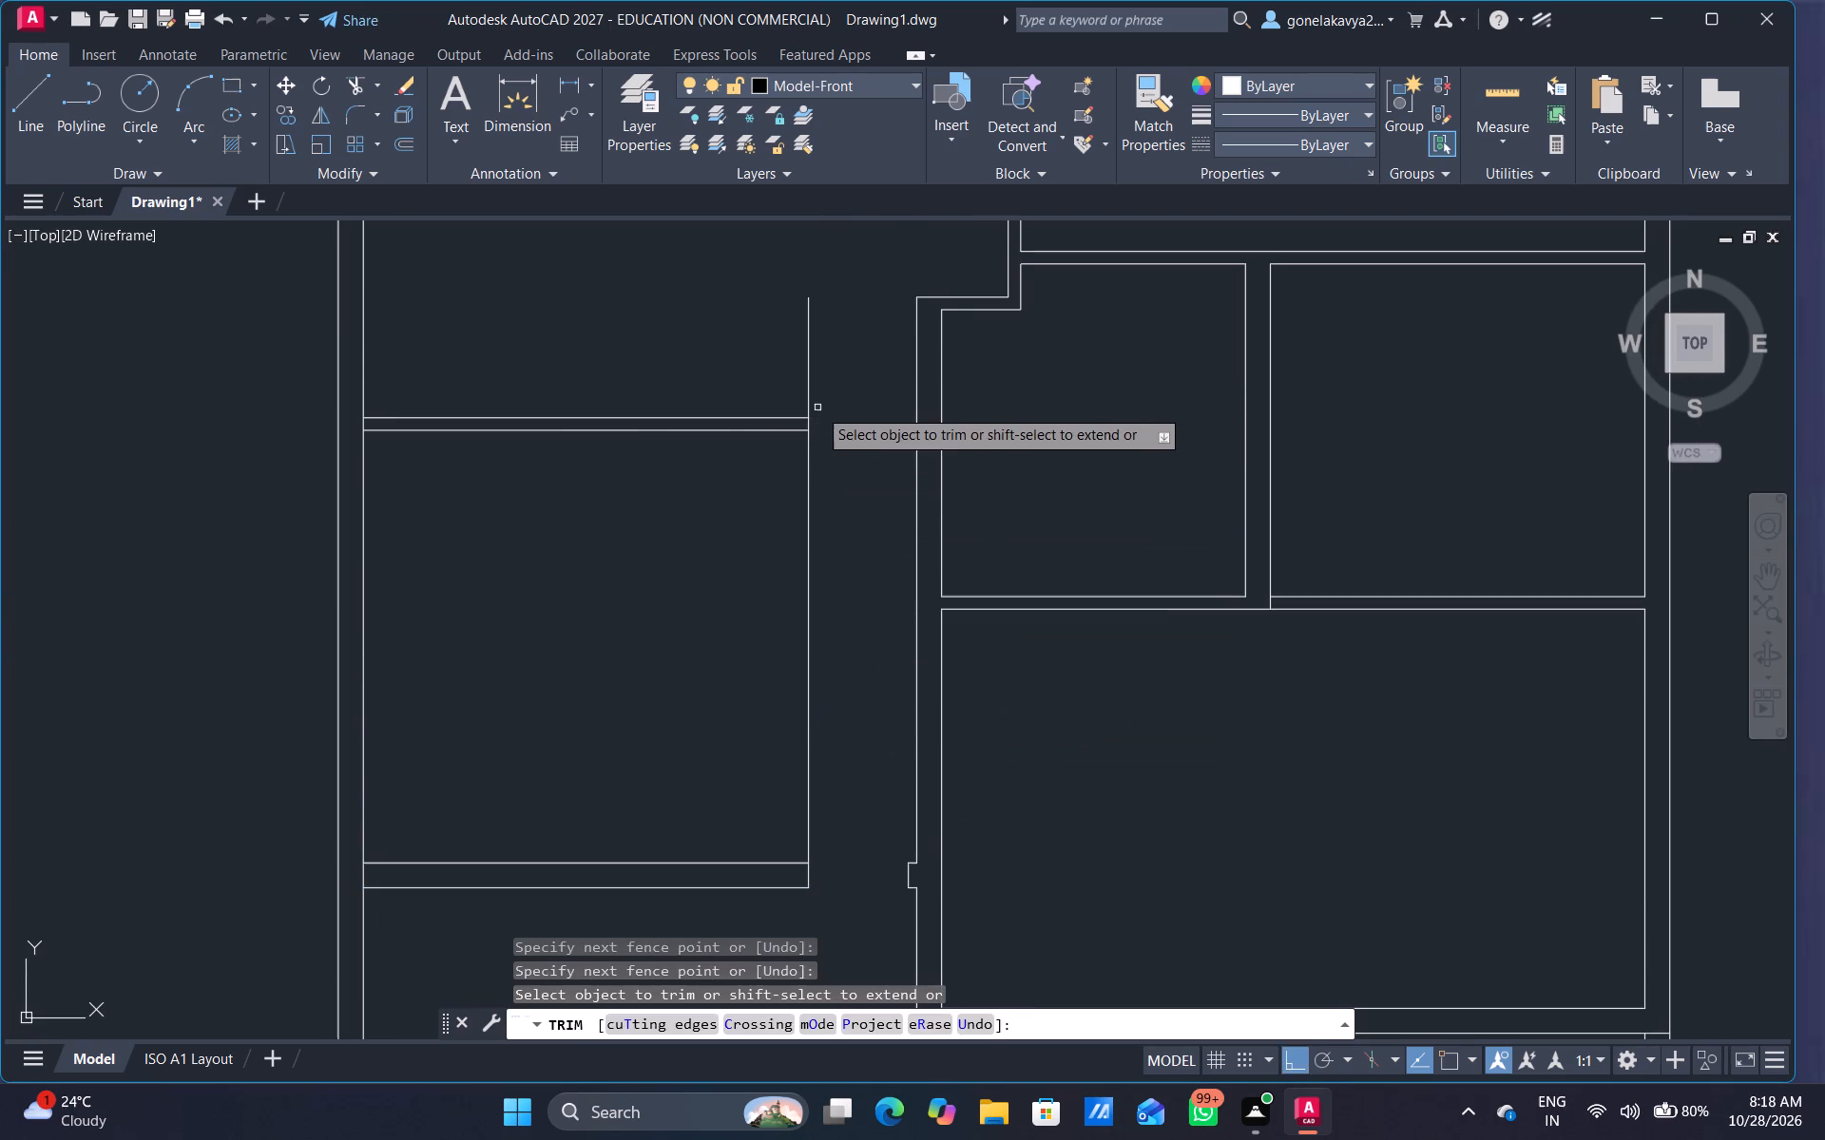
left_click_drag(816, 389, 787, 393)
left_click_drag(834, 492, 789, 563)
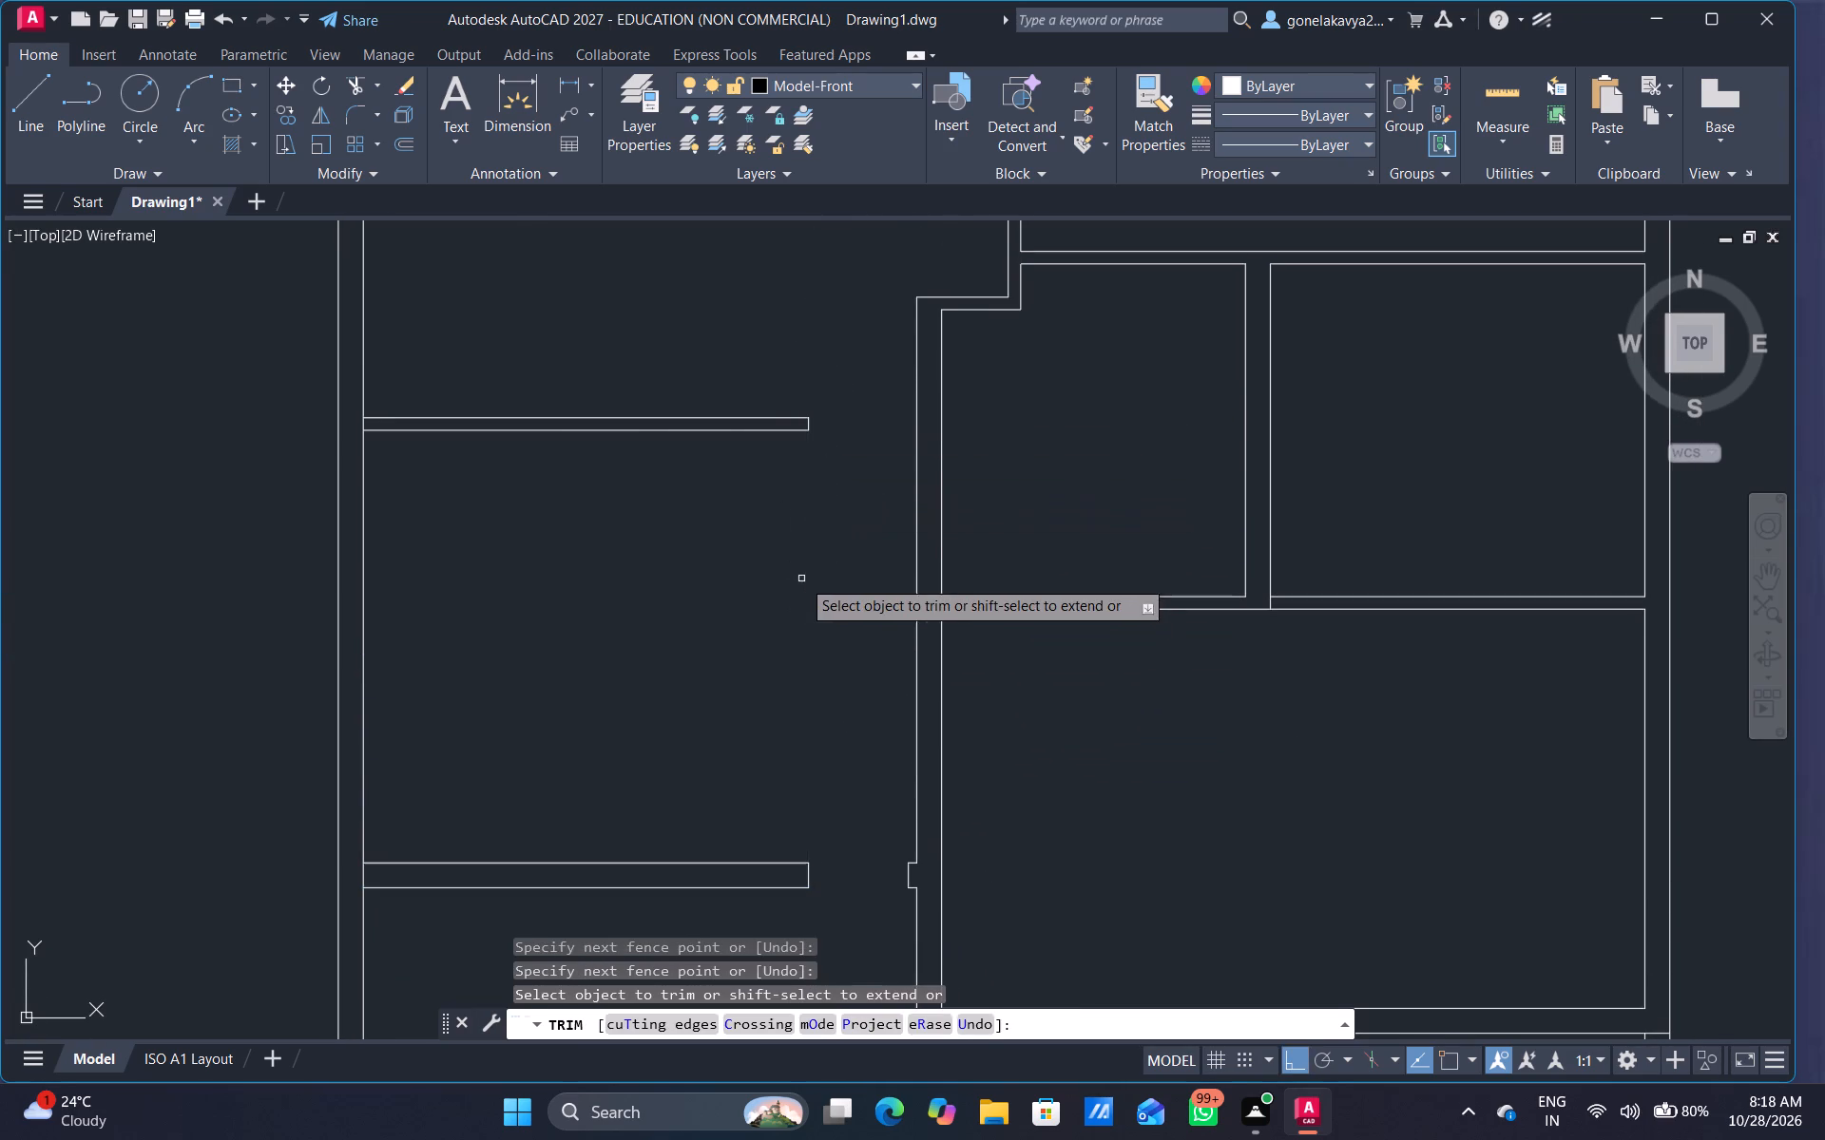
Trim the west wall's inner line between the two lines of the horizontal 9" wall.
scroll(811, 602, "down", 1)
middle_click_drag(815, 628, 816, 474)
scroll(816, 474, "down", 1)
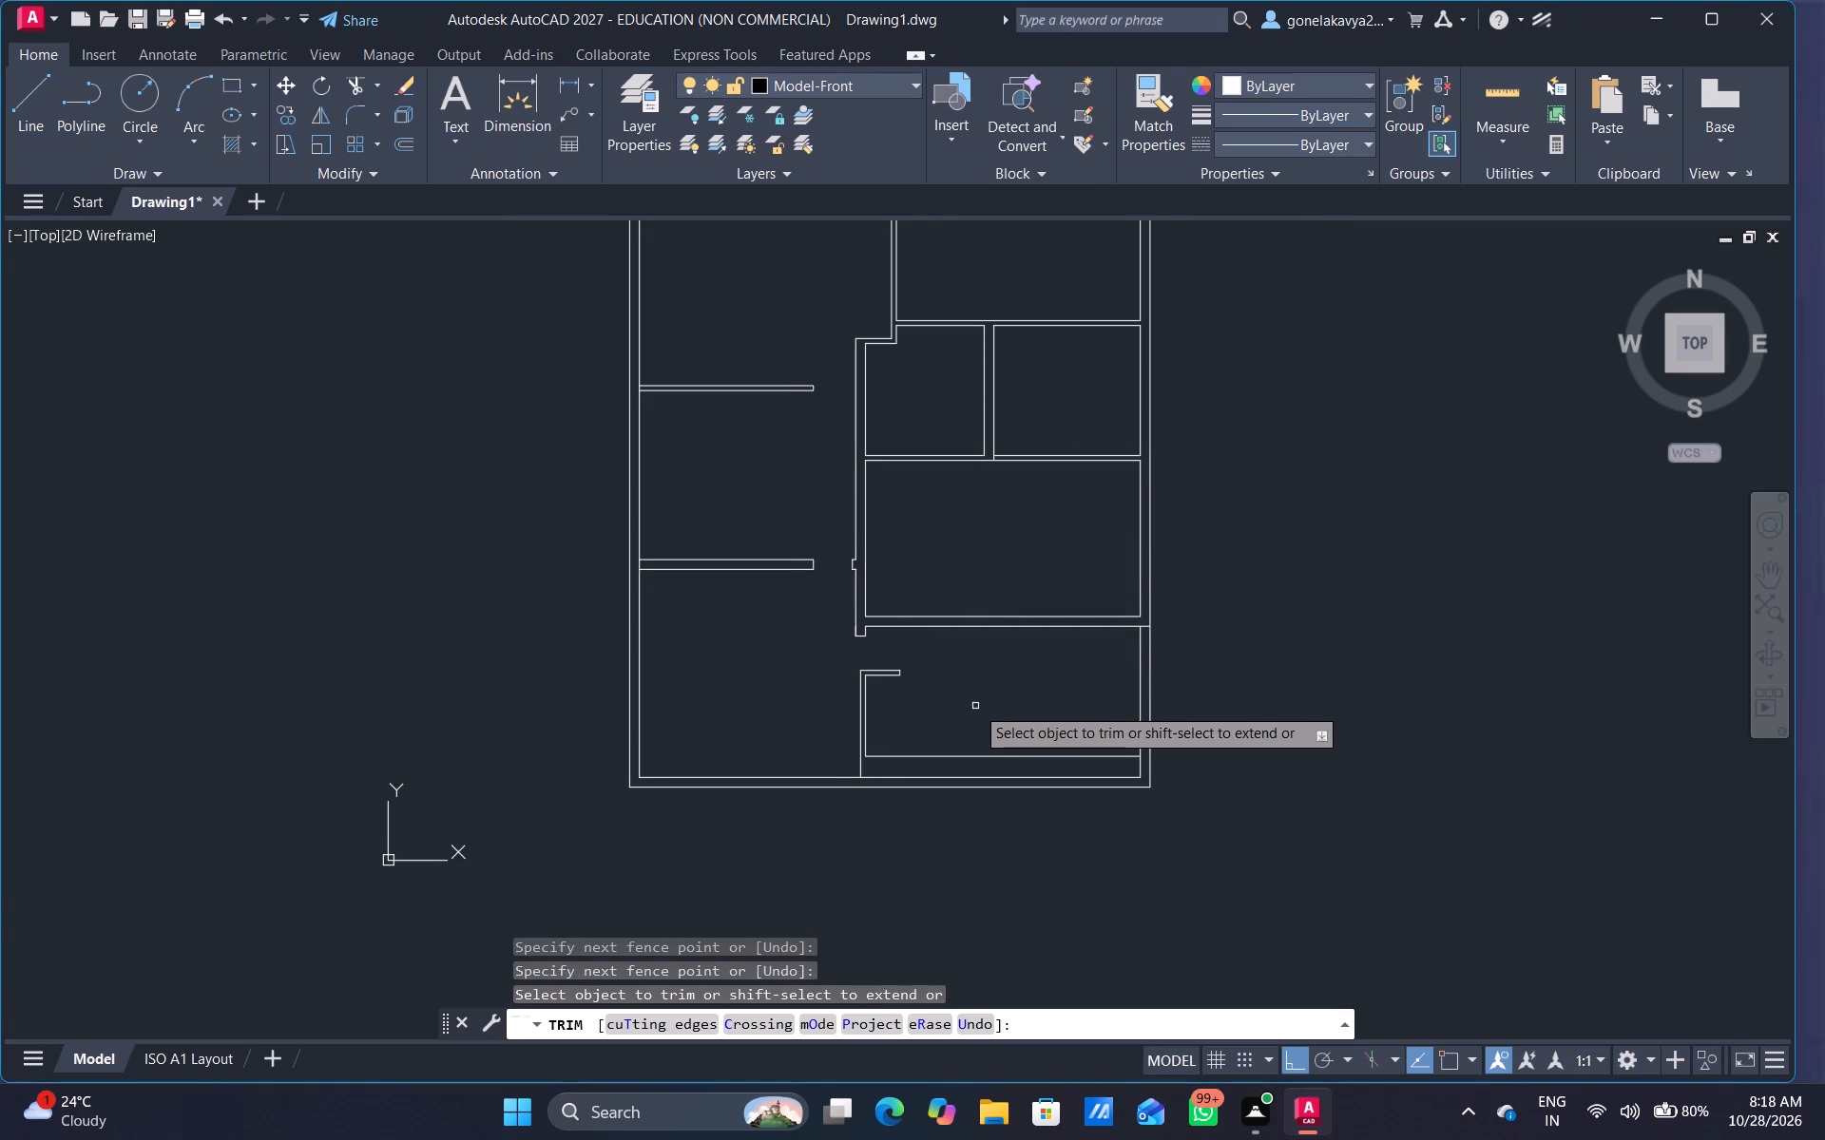
middle_click_drag(975, 706, 926, 876)
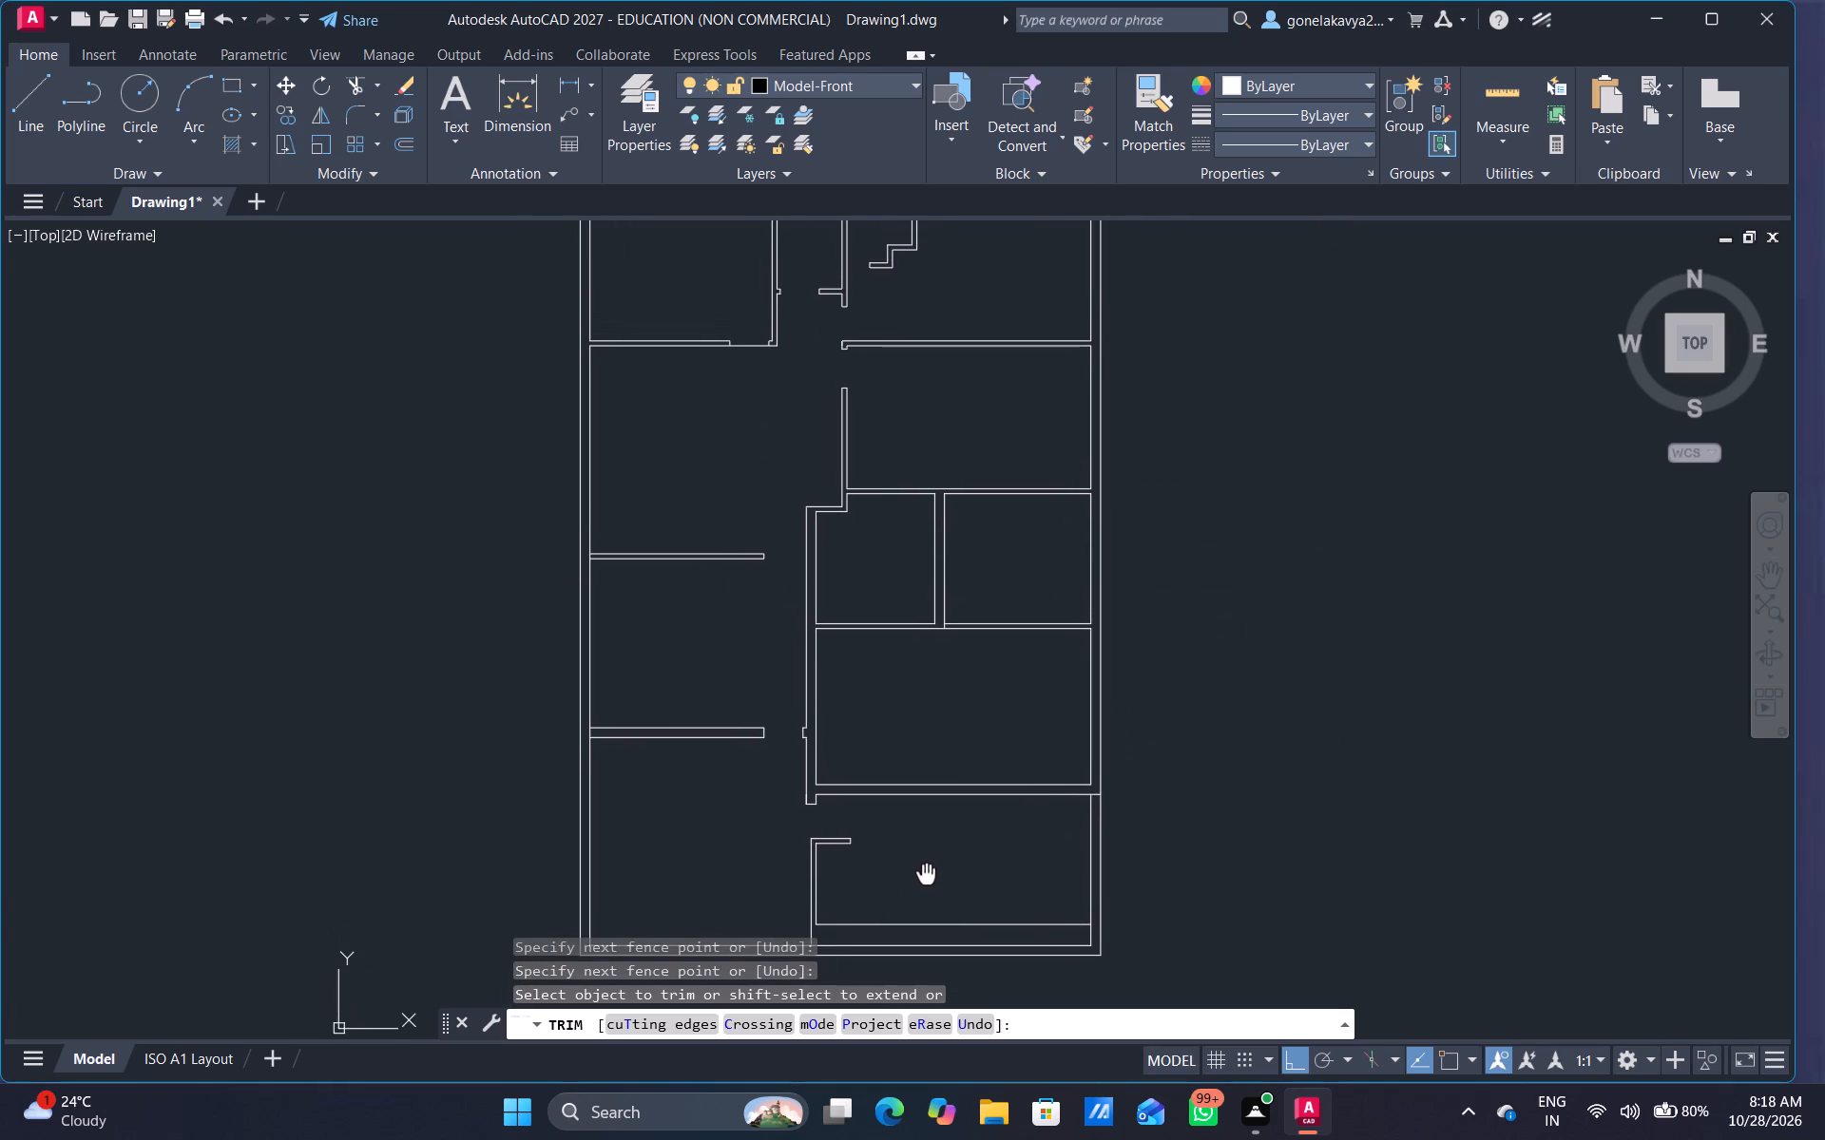
middle_click_drag(926, 876, 922, 834)
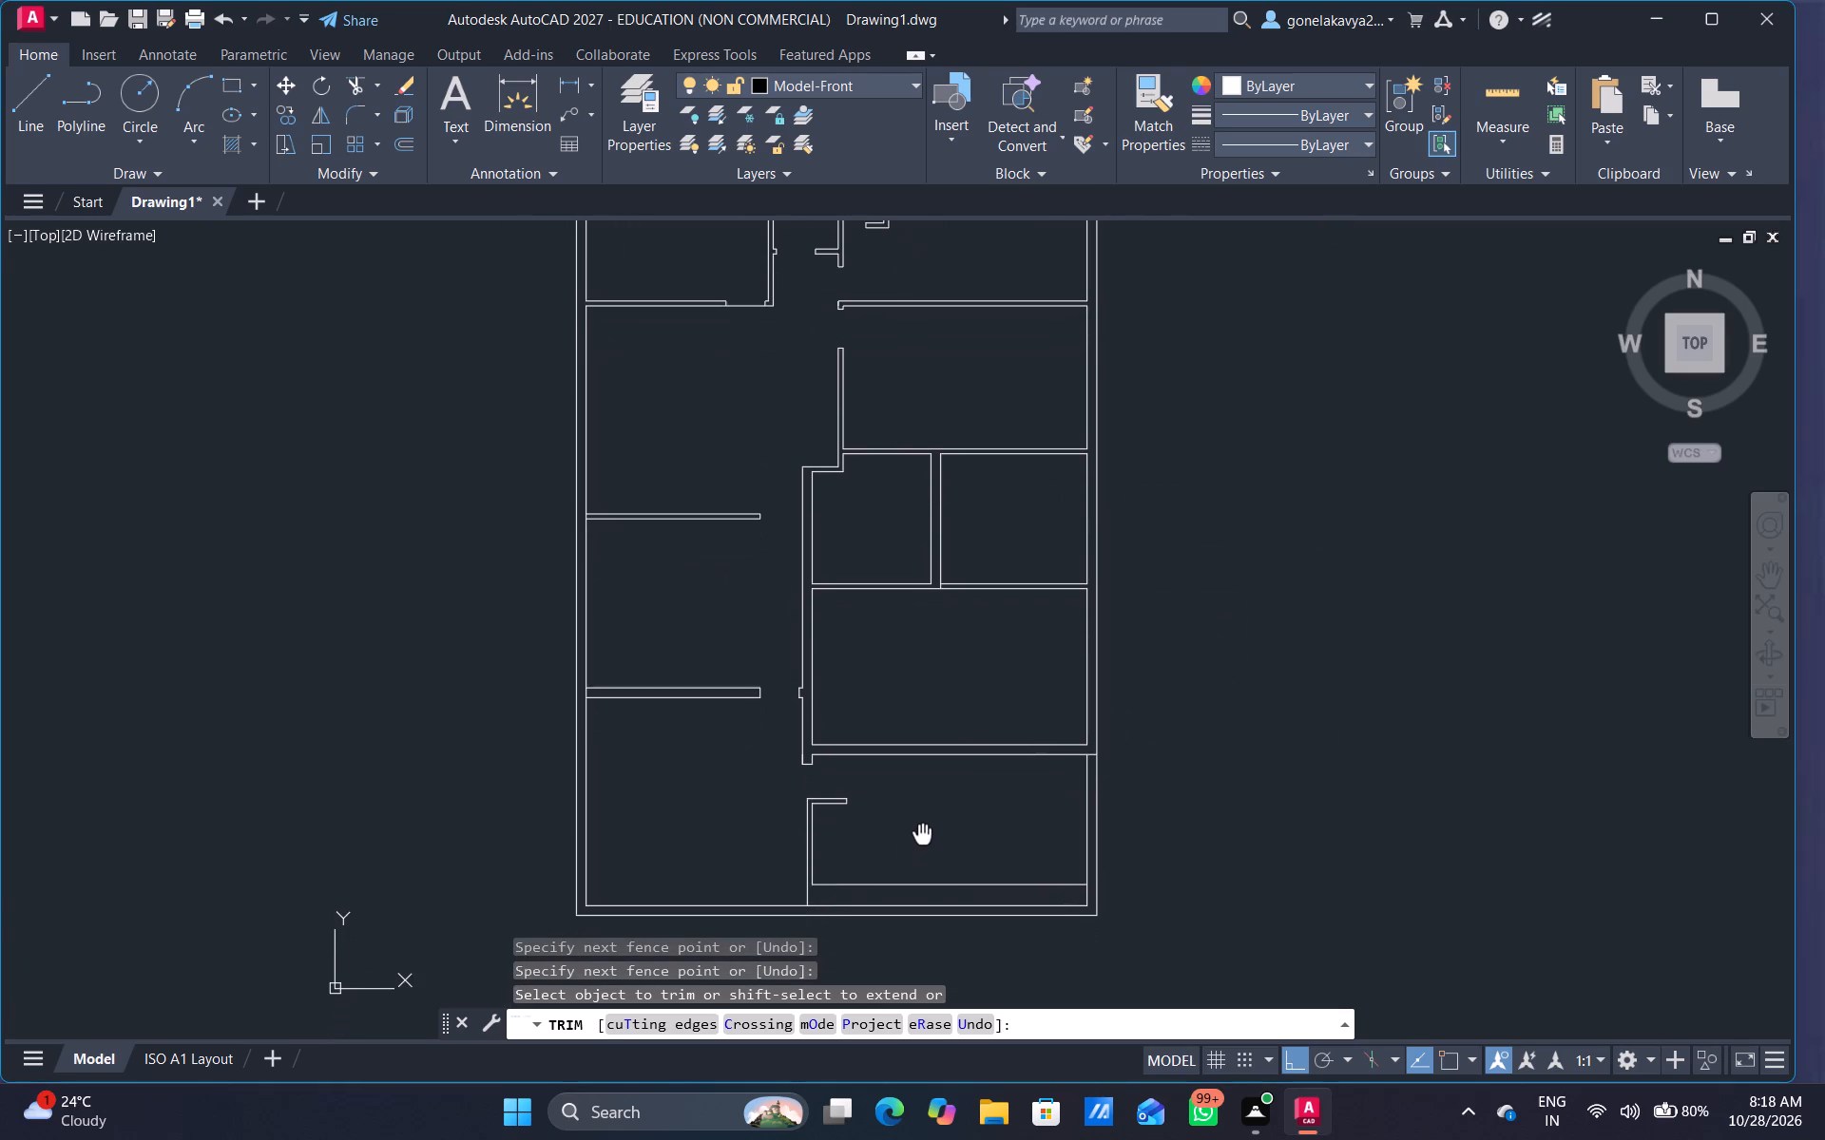
middle_click_drag(922, 834, 922, 832)
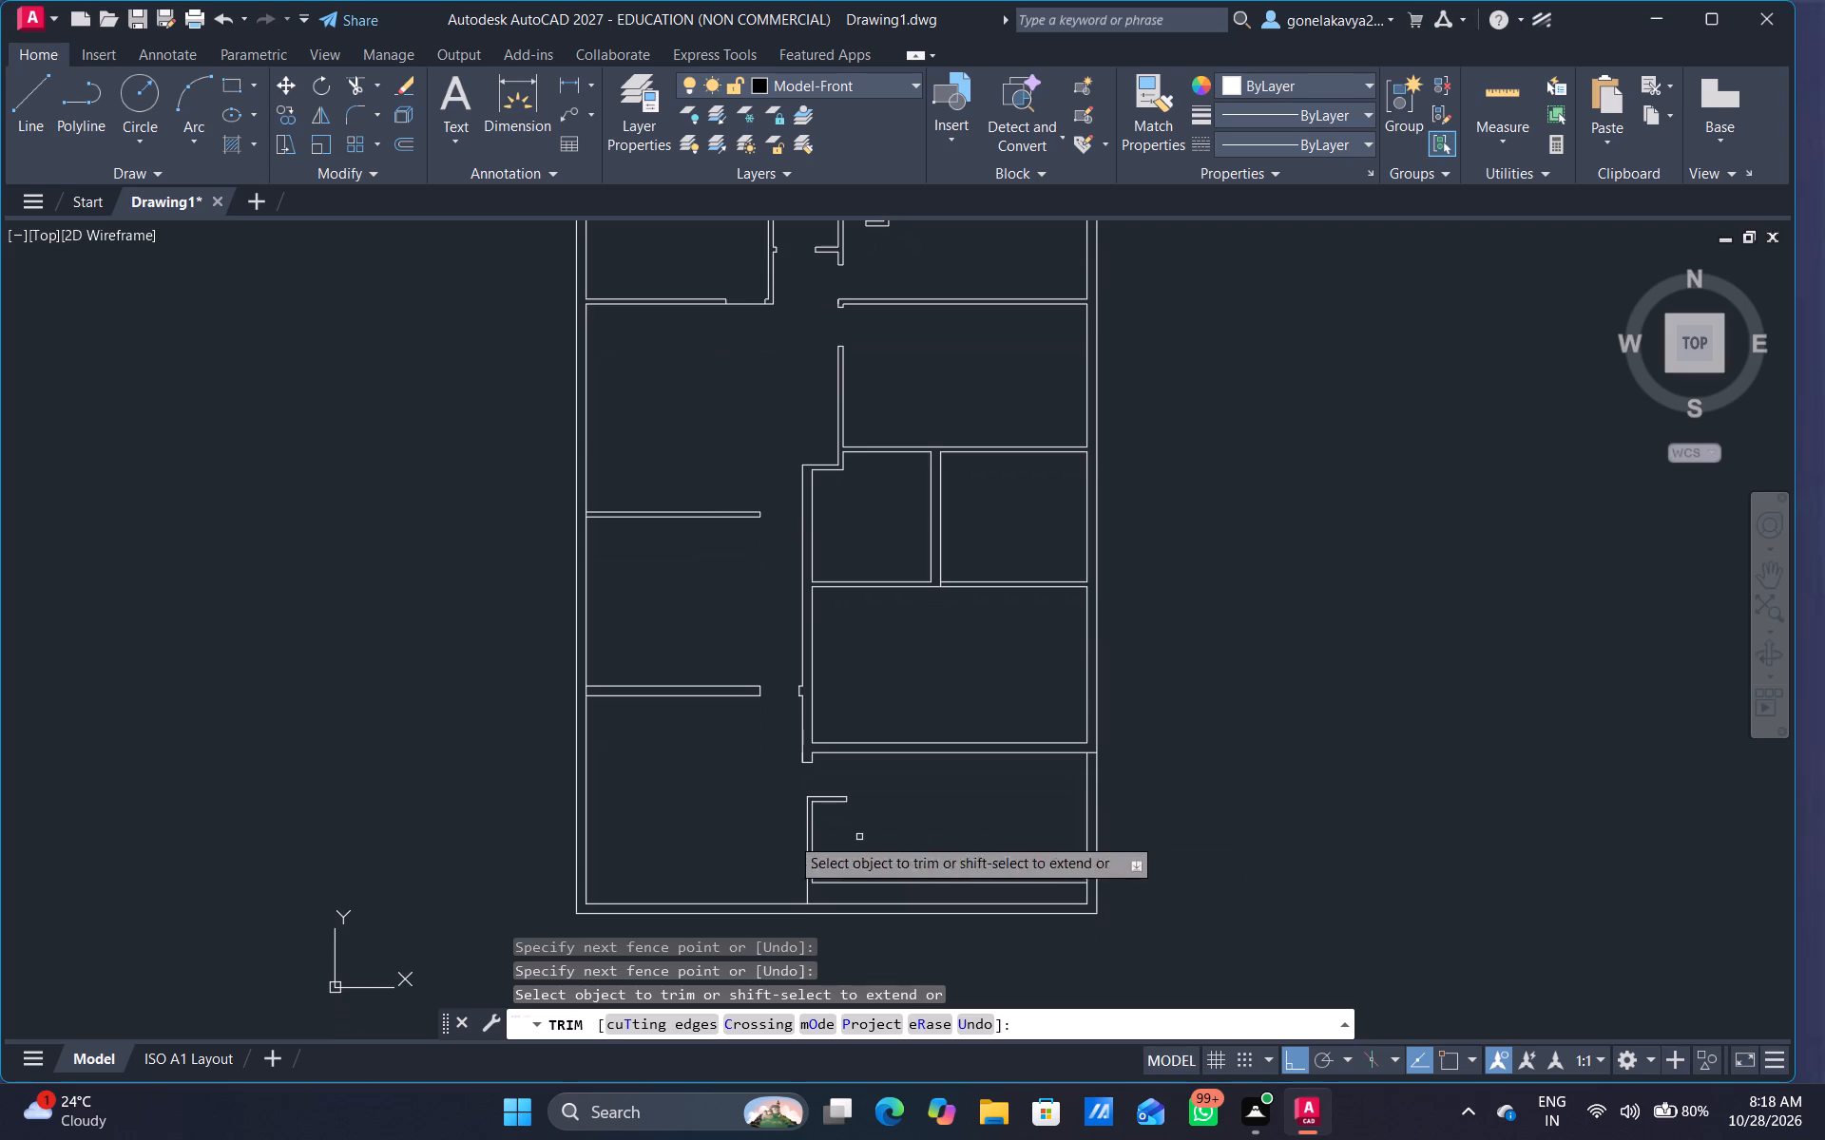
scroll(623, 717, "up", 3)
middle_click_drag(620, 715, 1213, 811)
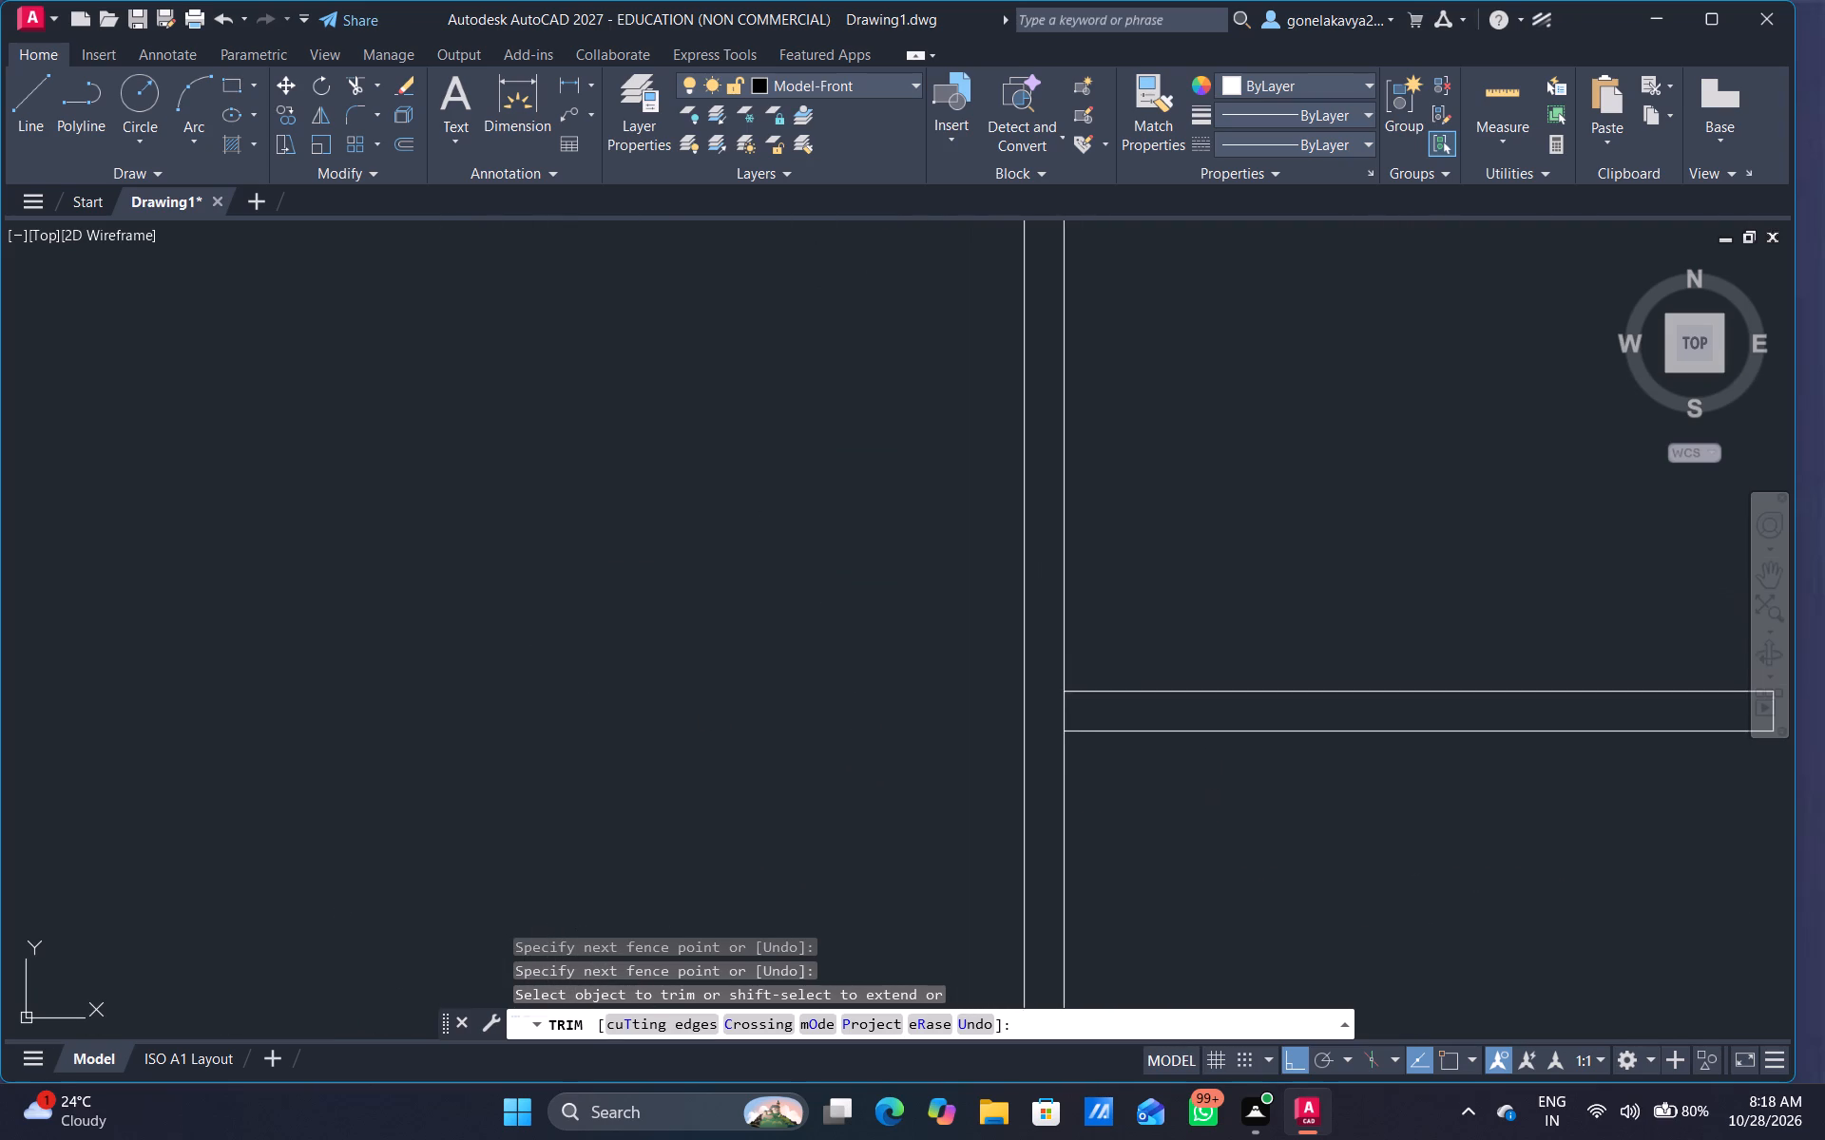
scroll(1089, 697, "up", 1)
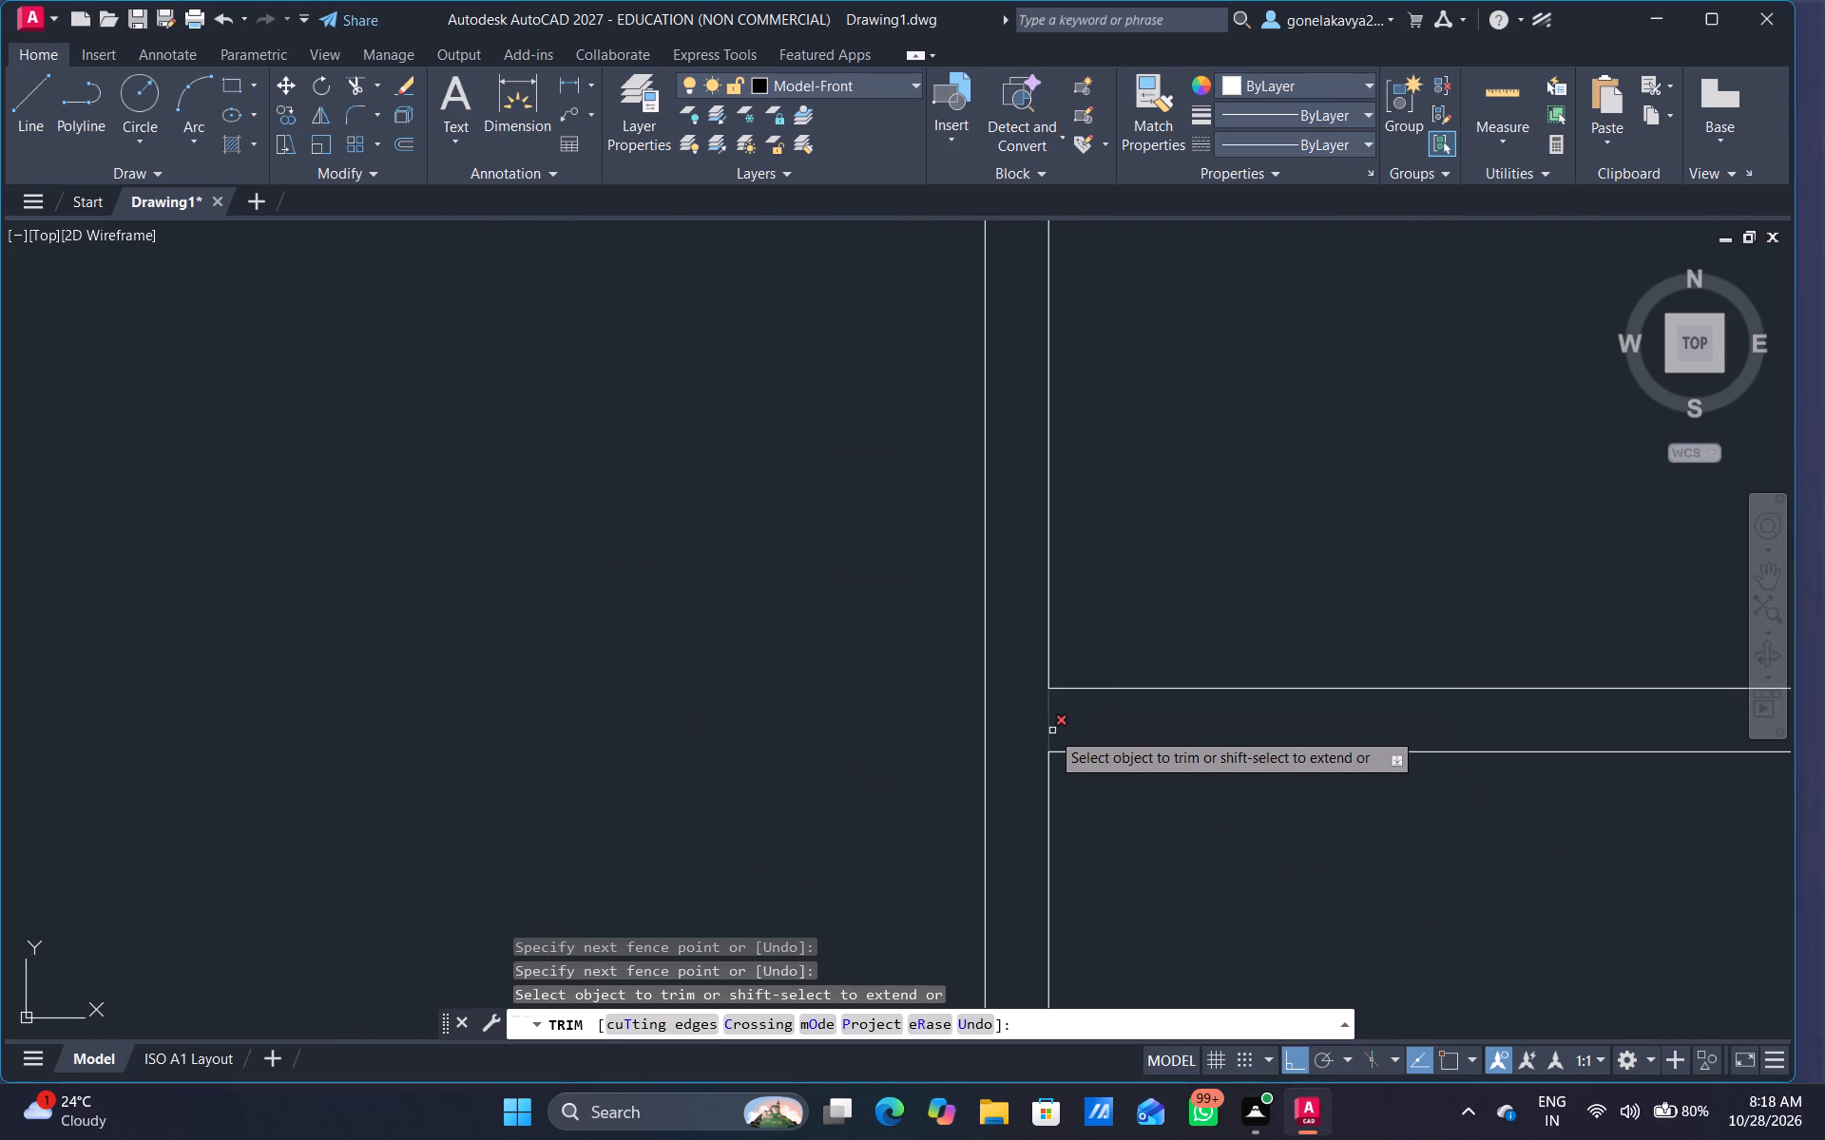
left_click(1050, 731)
scroll(1258, 530, "down", 2)
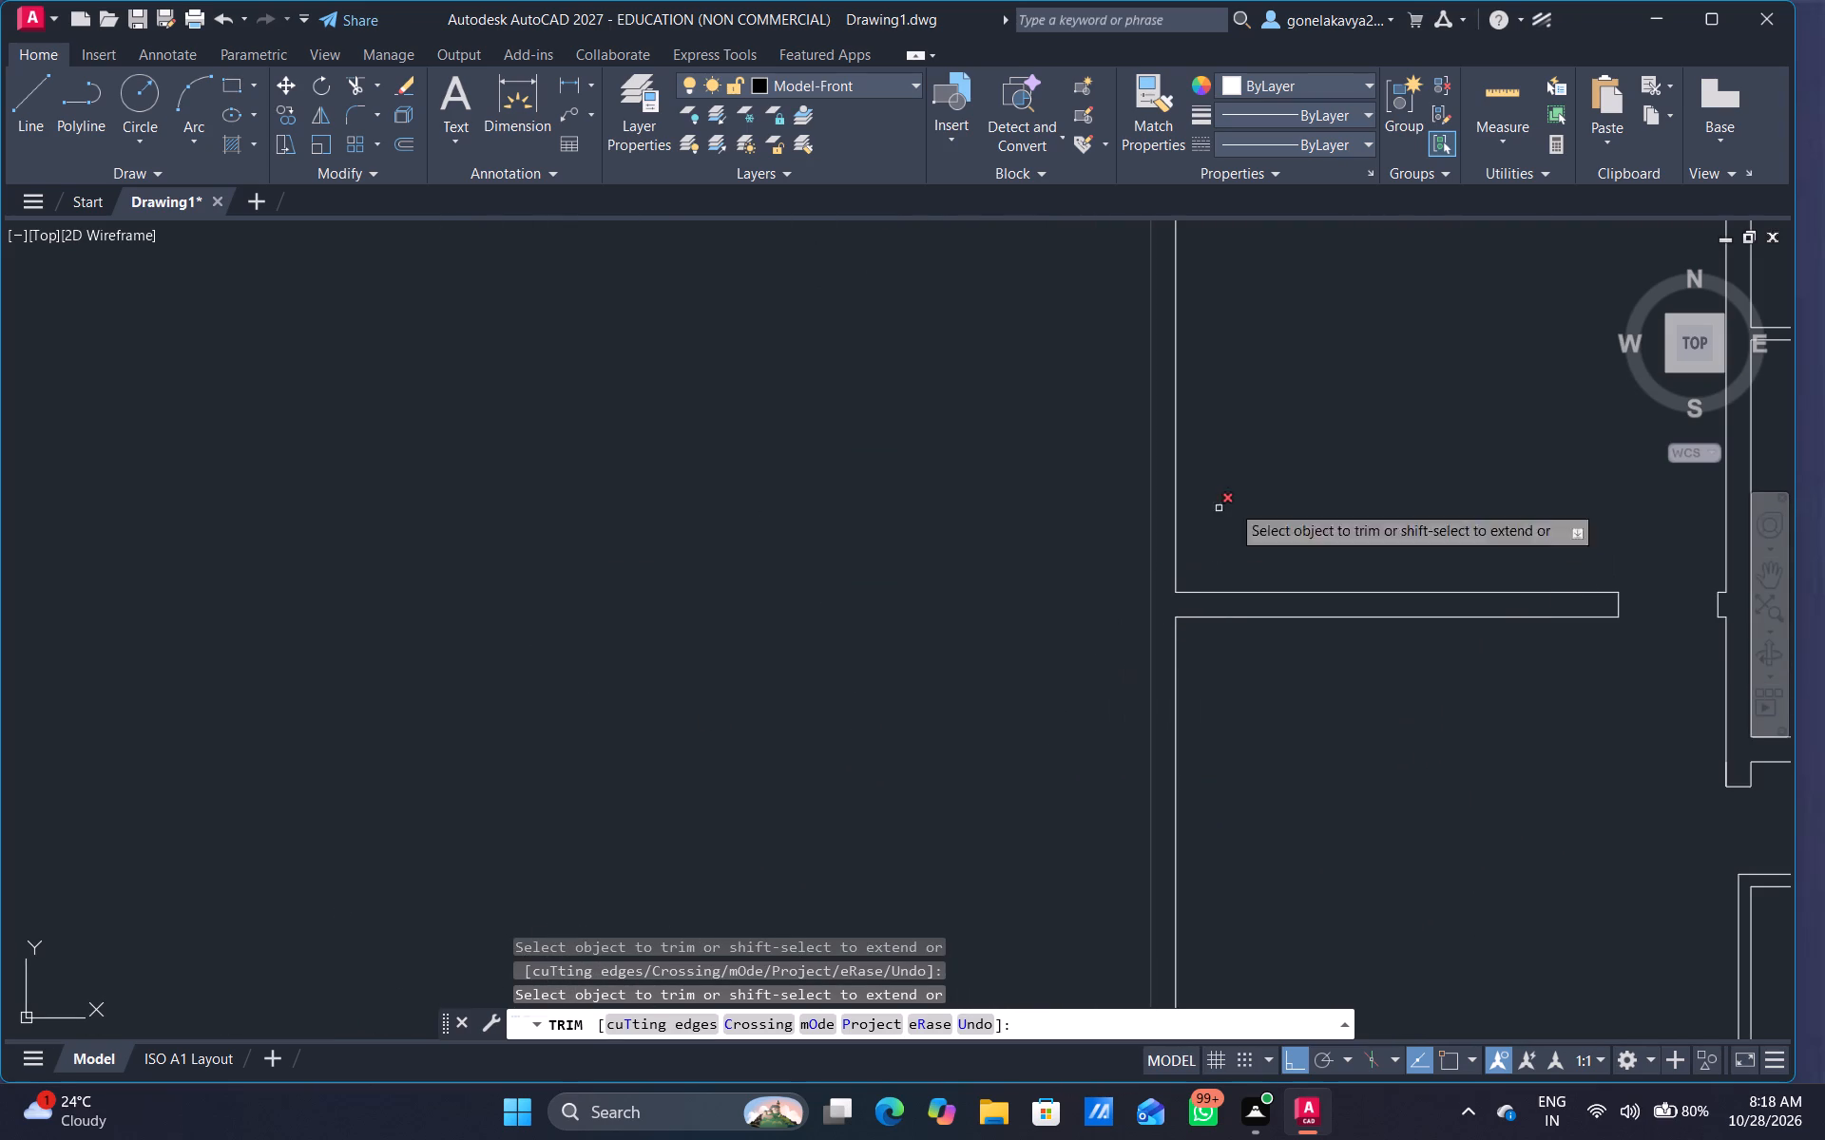
middle_click_drag(1357, 422, 901, 411)
scroll(902, 411, "down", 1)
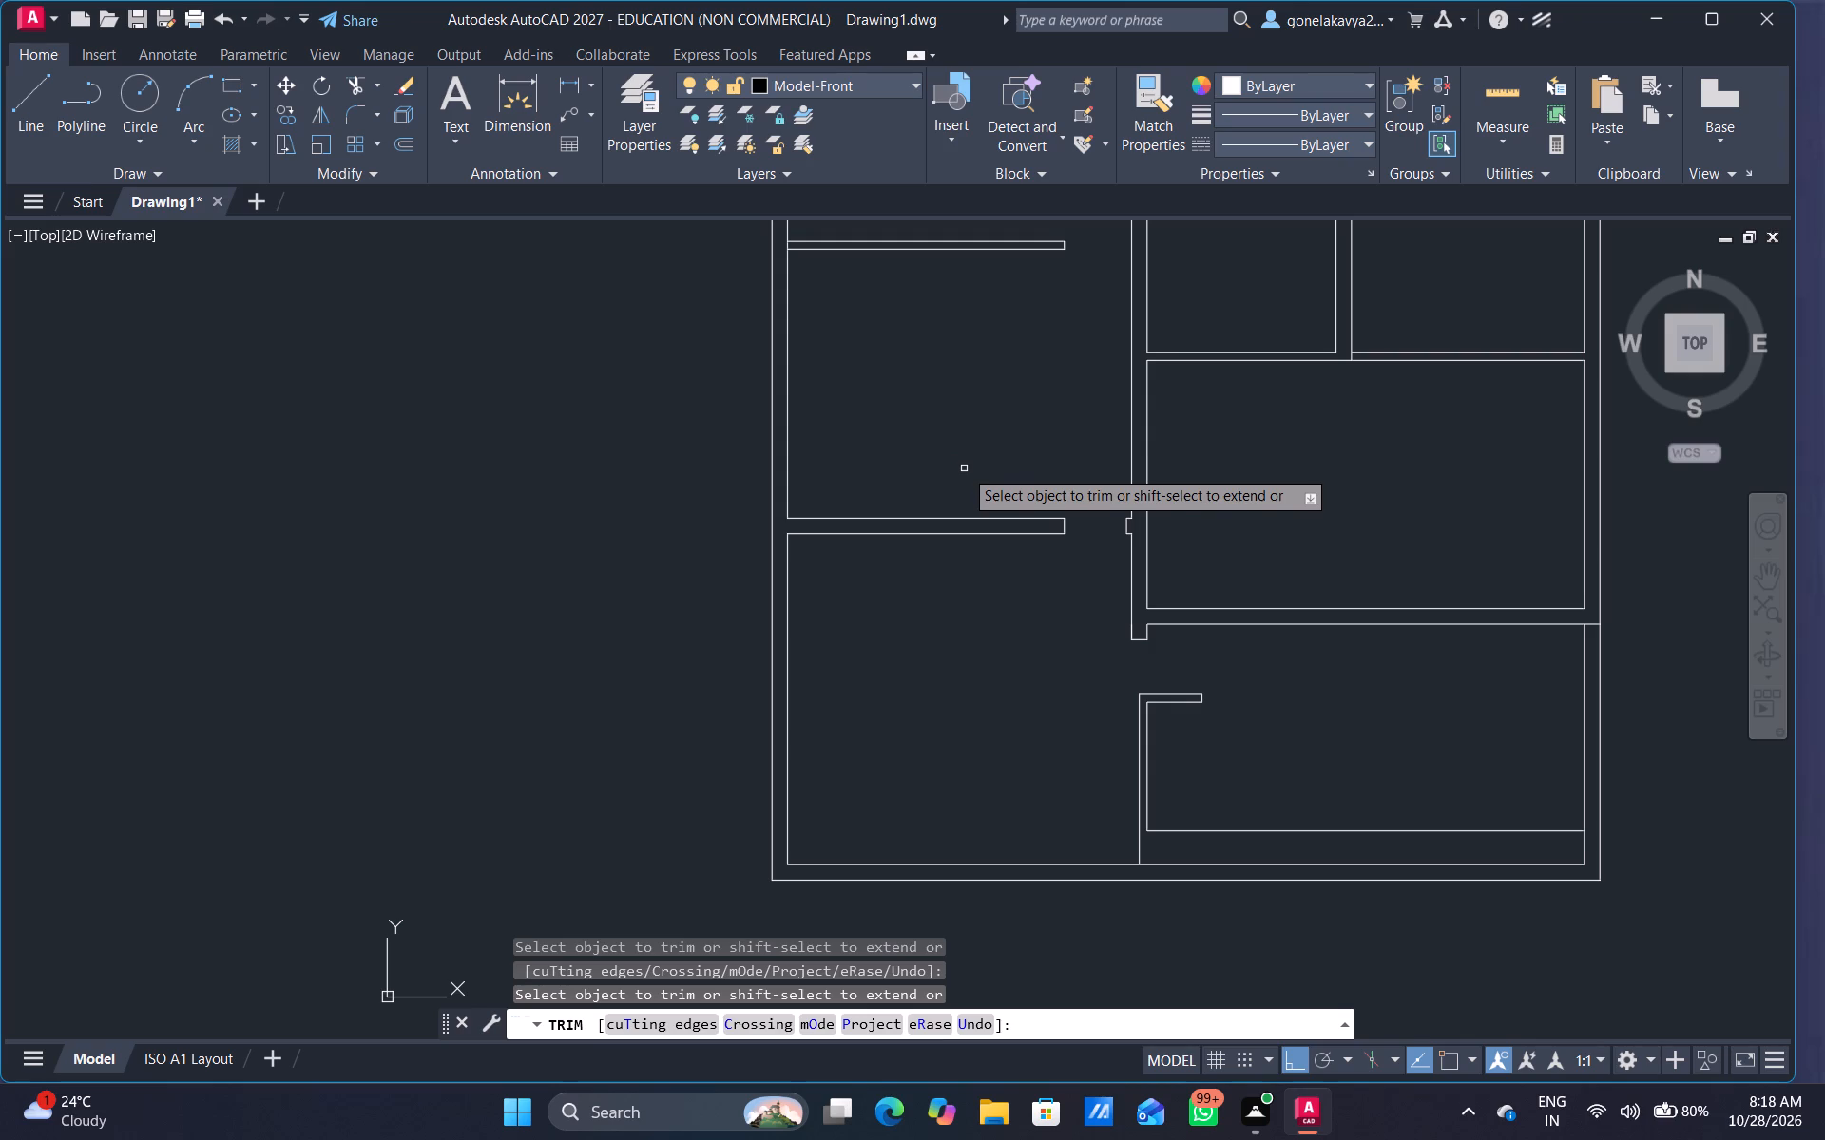
key("Escape")
Extend the south line of the horizontal 9" wall west to the outer line of the west wall.
type("ex")
key("space")
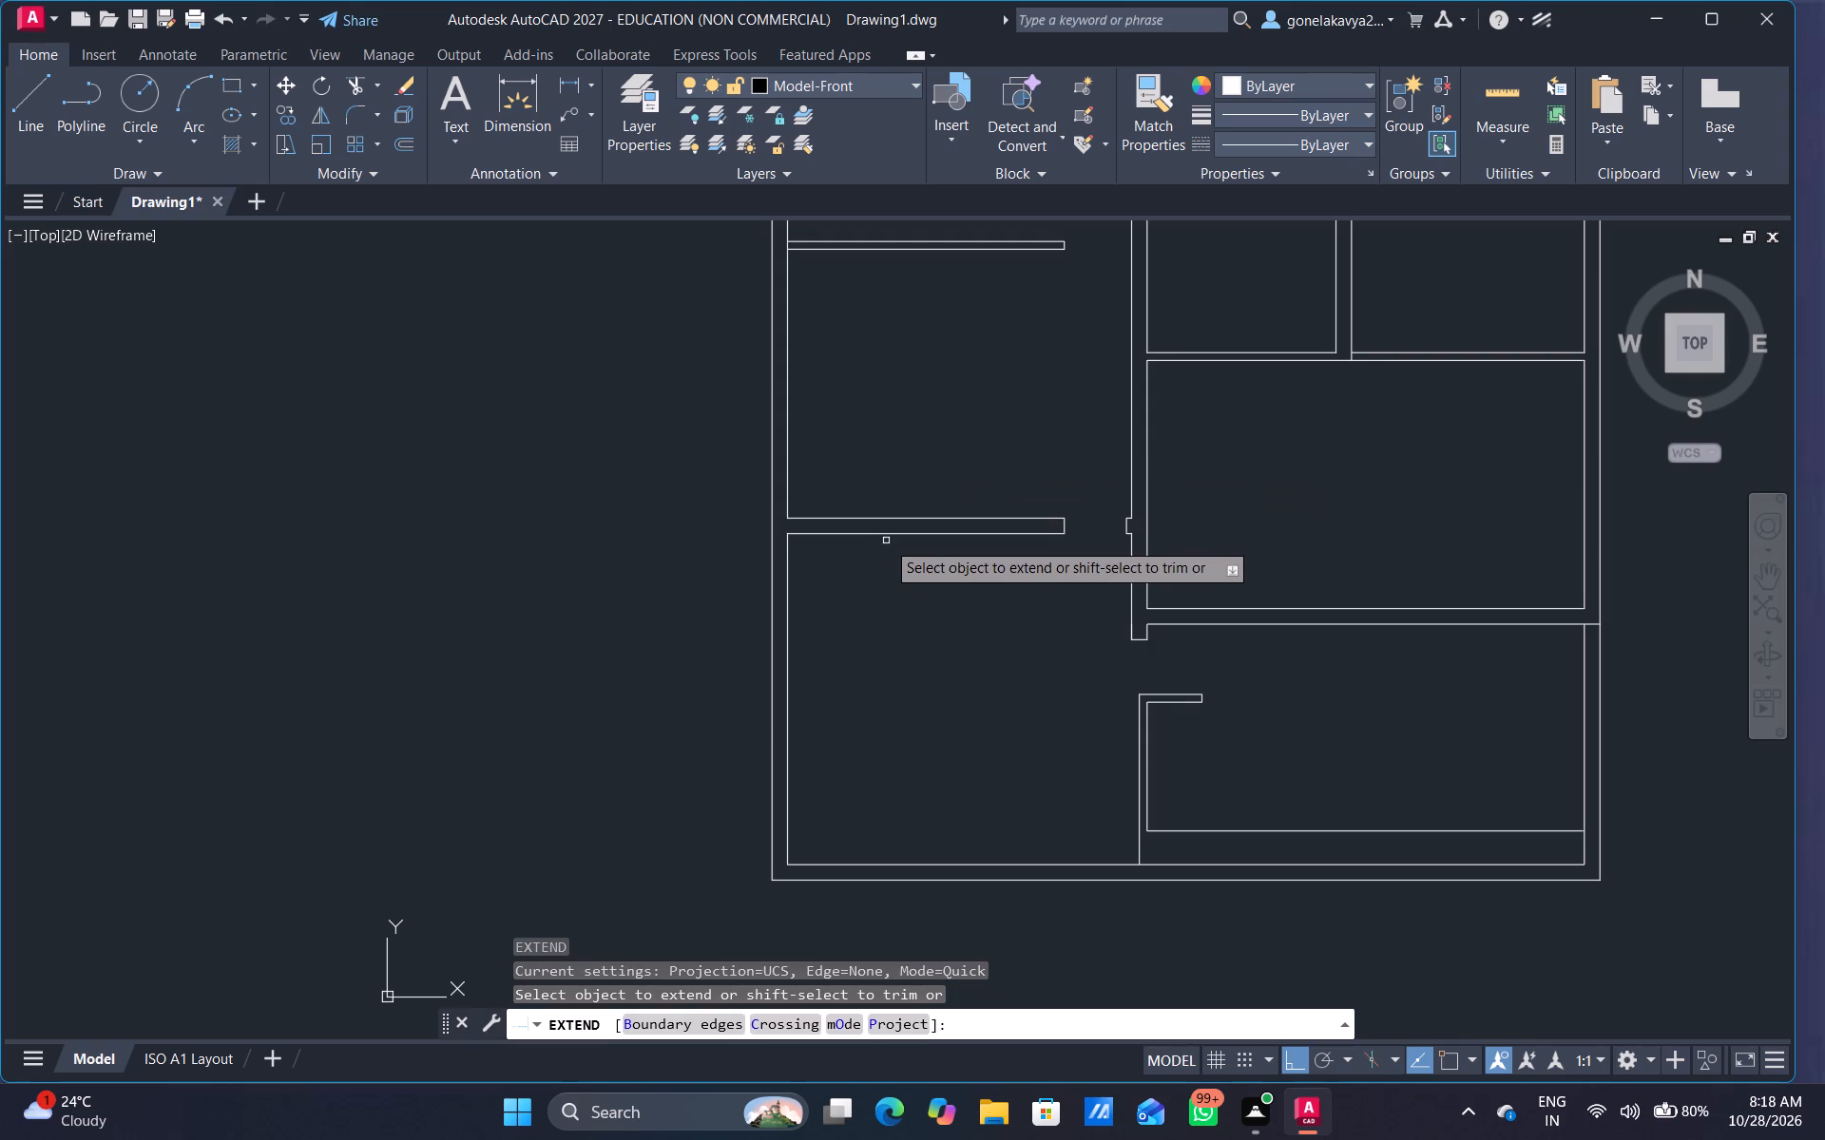
left_click(879, 532)
middle_click_drag(1001, 377, 1043, 705)
scroll(797, 578, "up", 4)
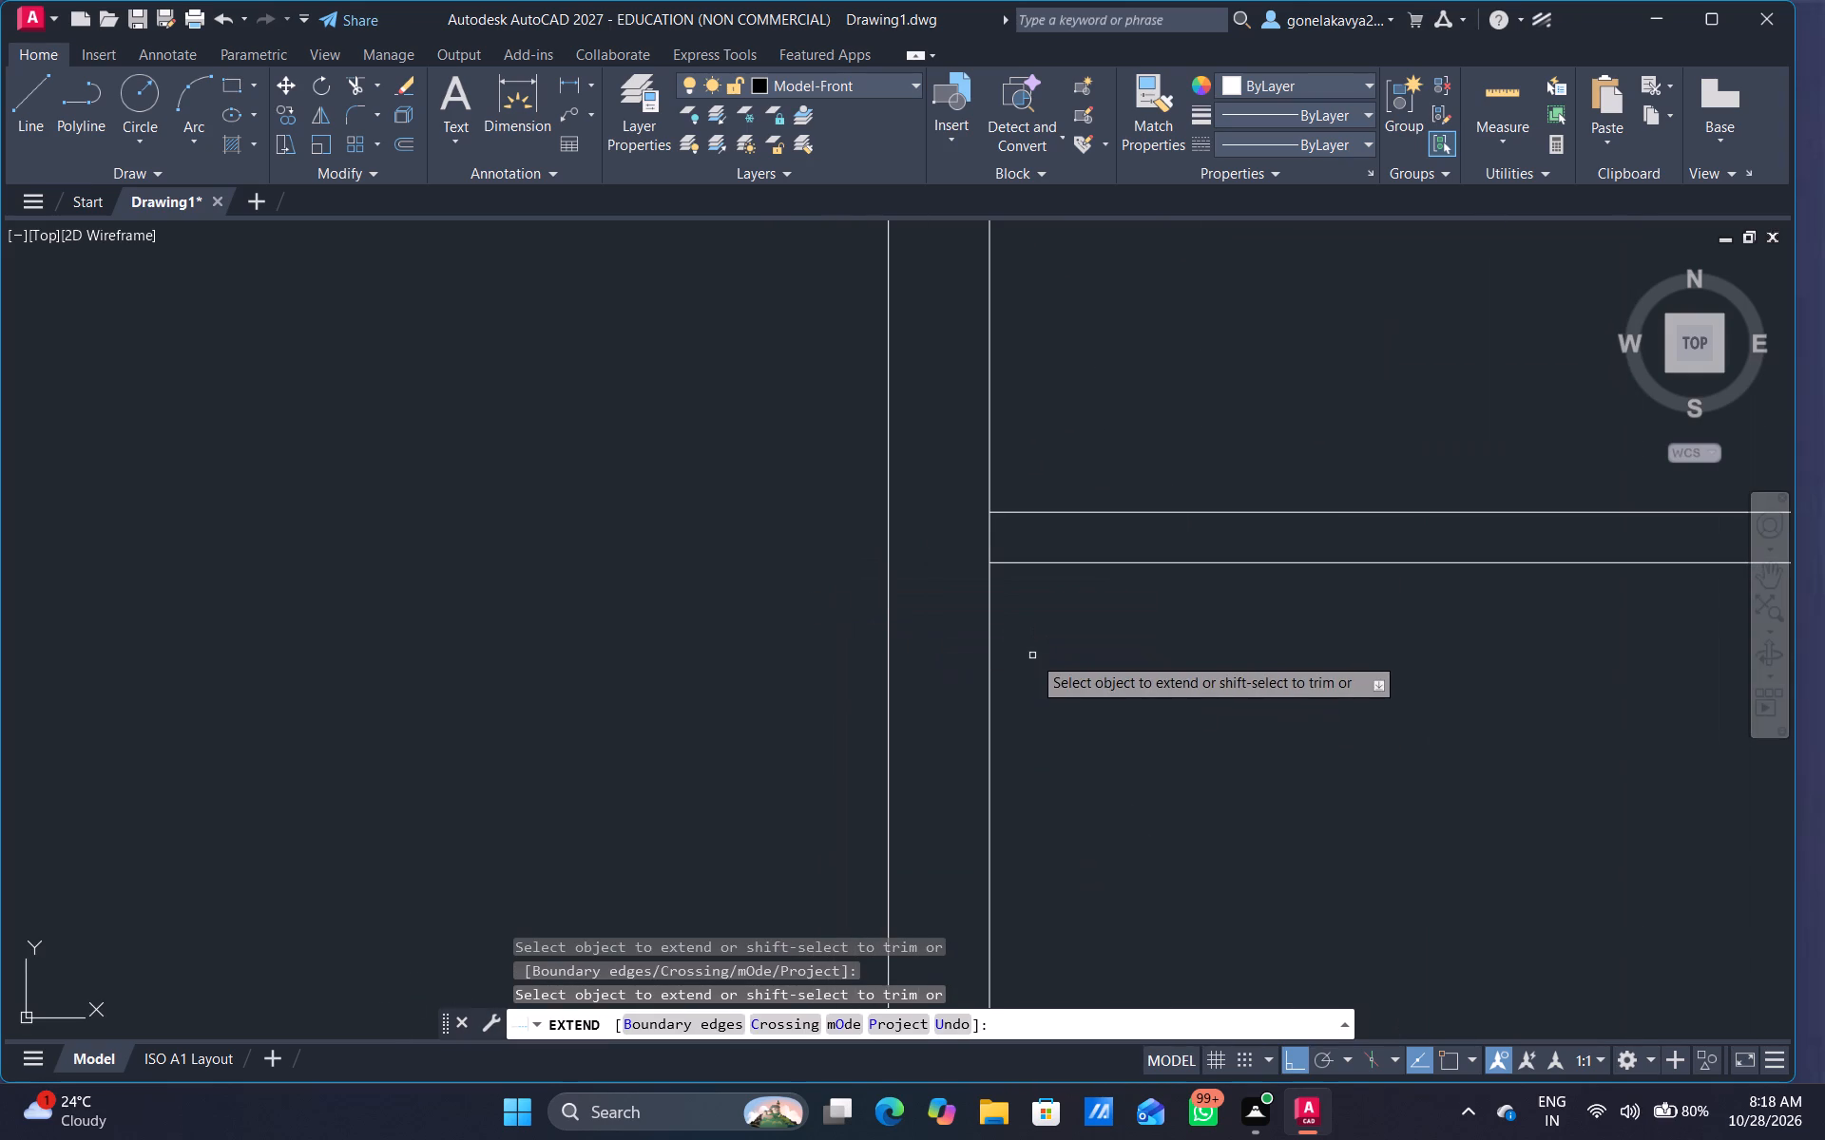
key("Escape")
Trim the west wall's inner line between the two lines of the 4.5" west partition.
type("tr")
key("space")
left_click(991, 537)
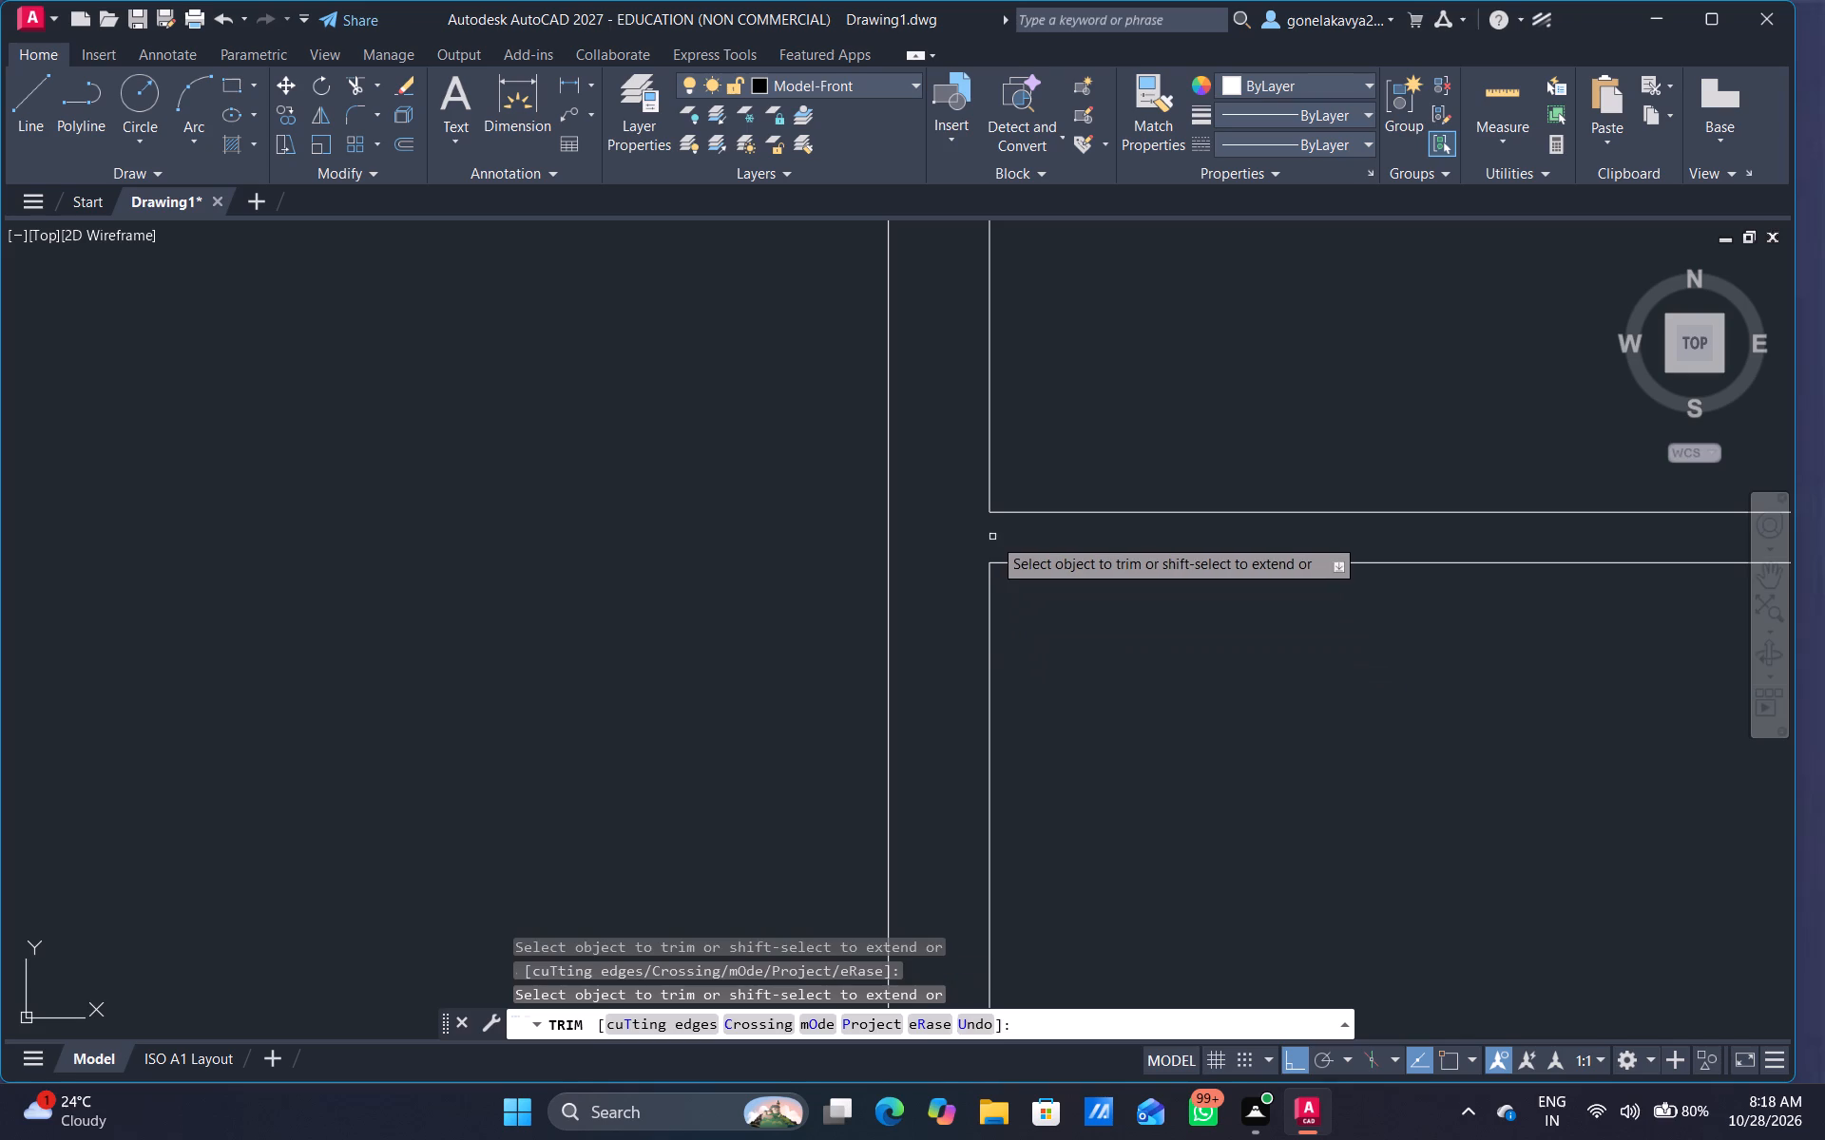
Examine the whole floor plan, checking the walls, partitions, junctions and openings.
scroll(1171, 450, "down", 3)
middle_click_drag(1264, 388, 830, 881)
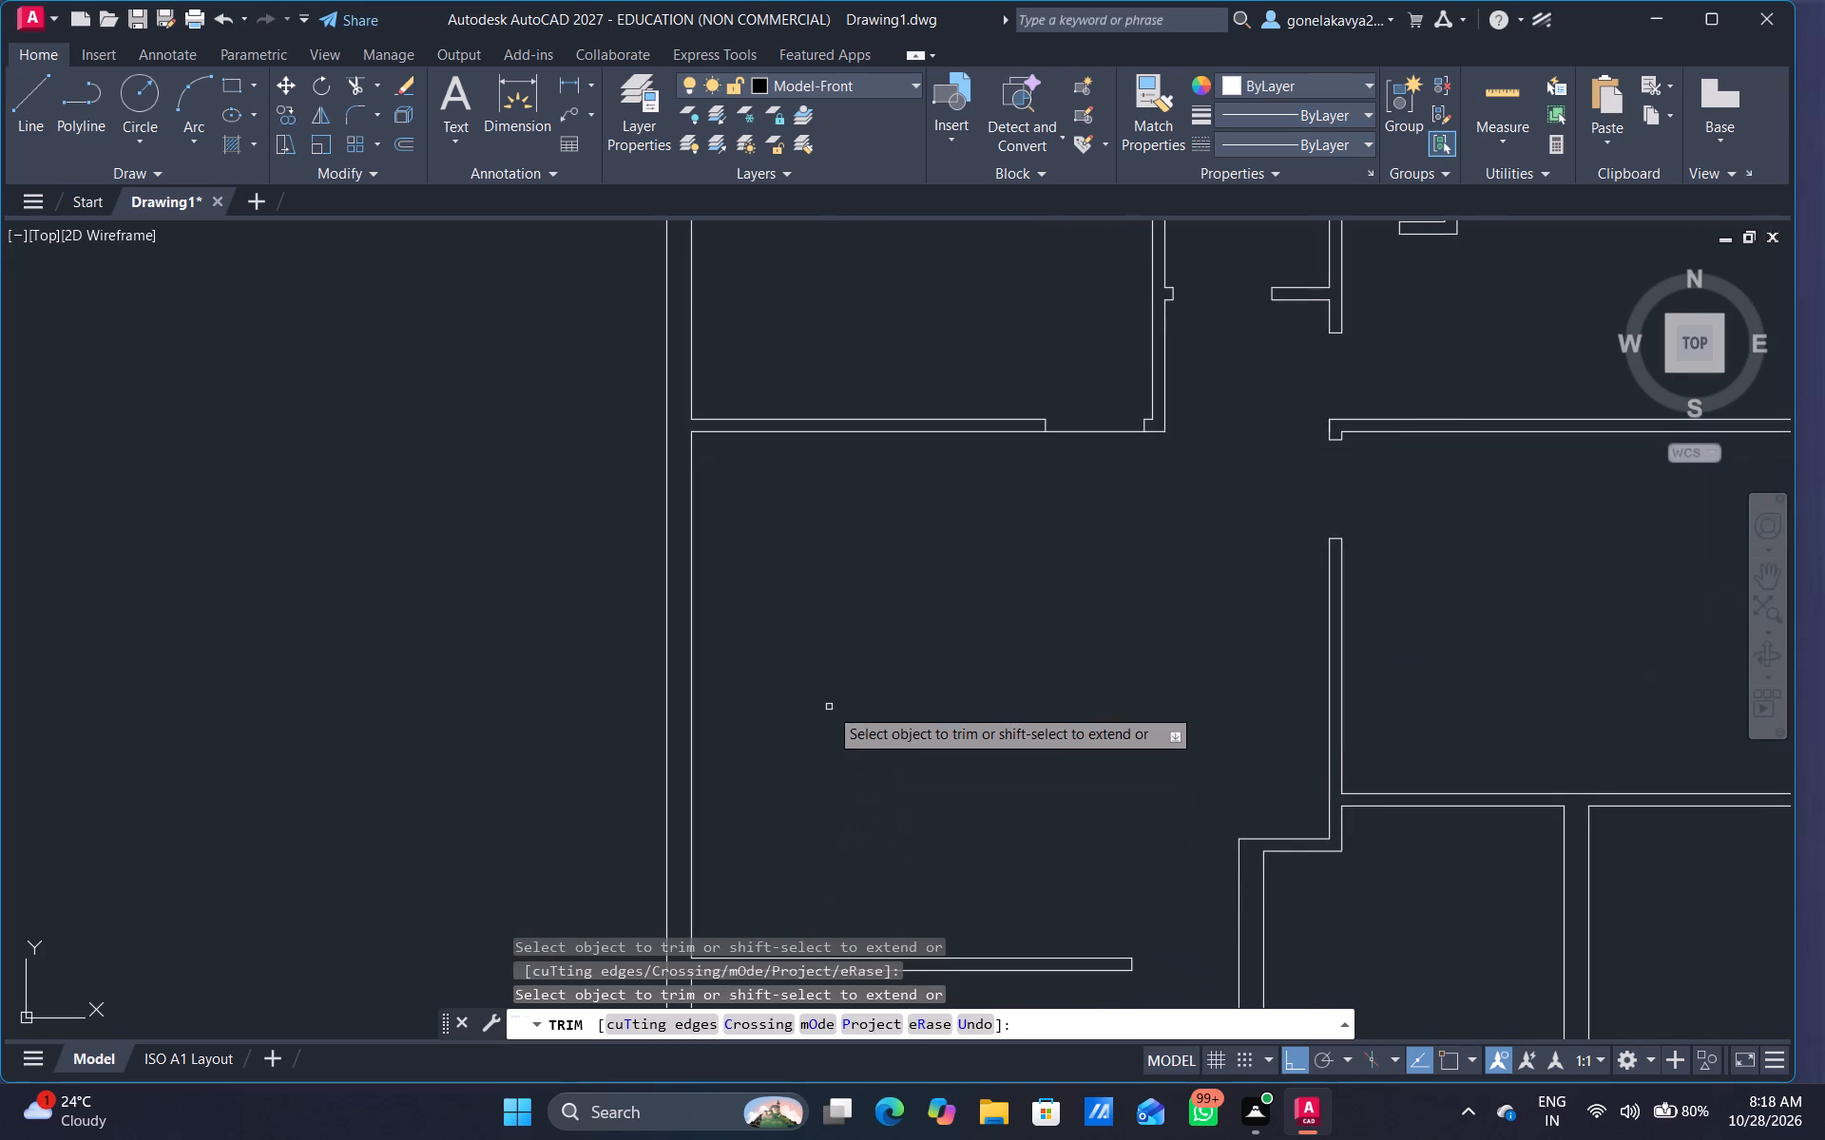
scroll(866, 701, "down", 2)
middle_click_drag(937, 726, 804, 386)
scroll(804, 386, "down", 1)
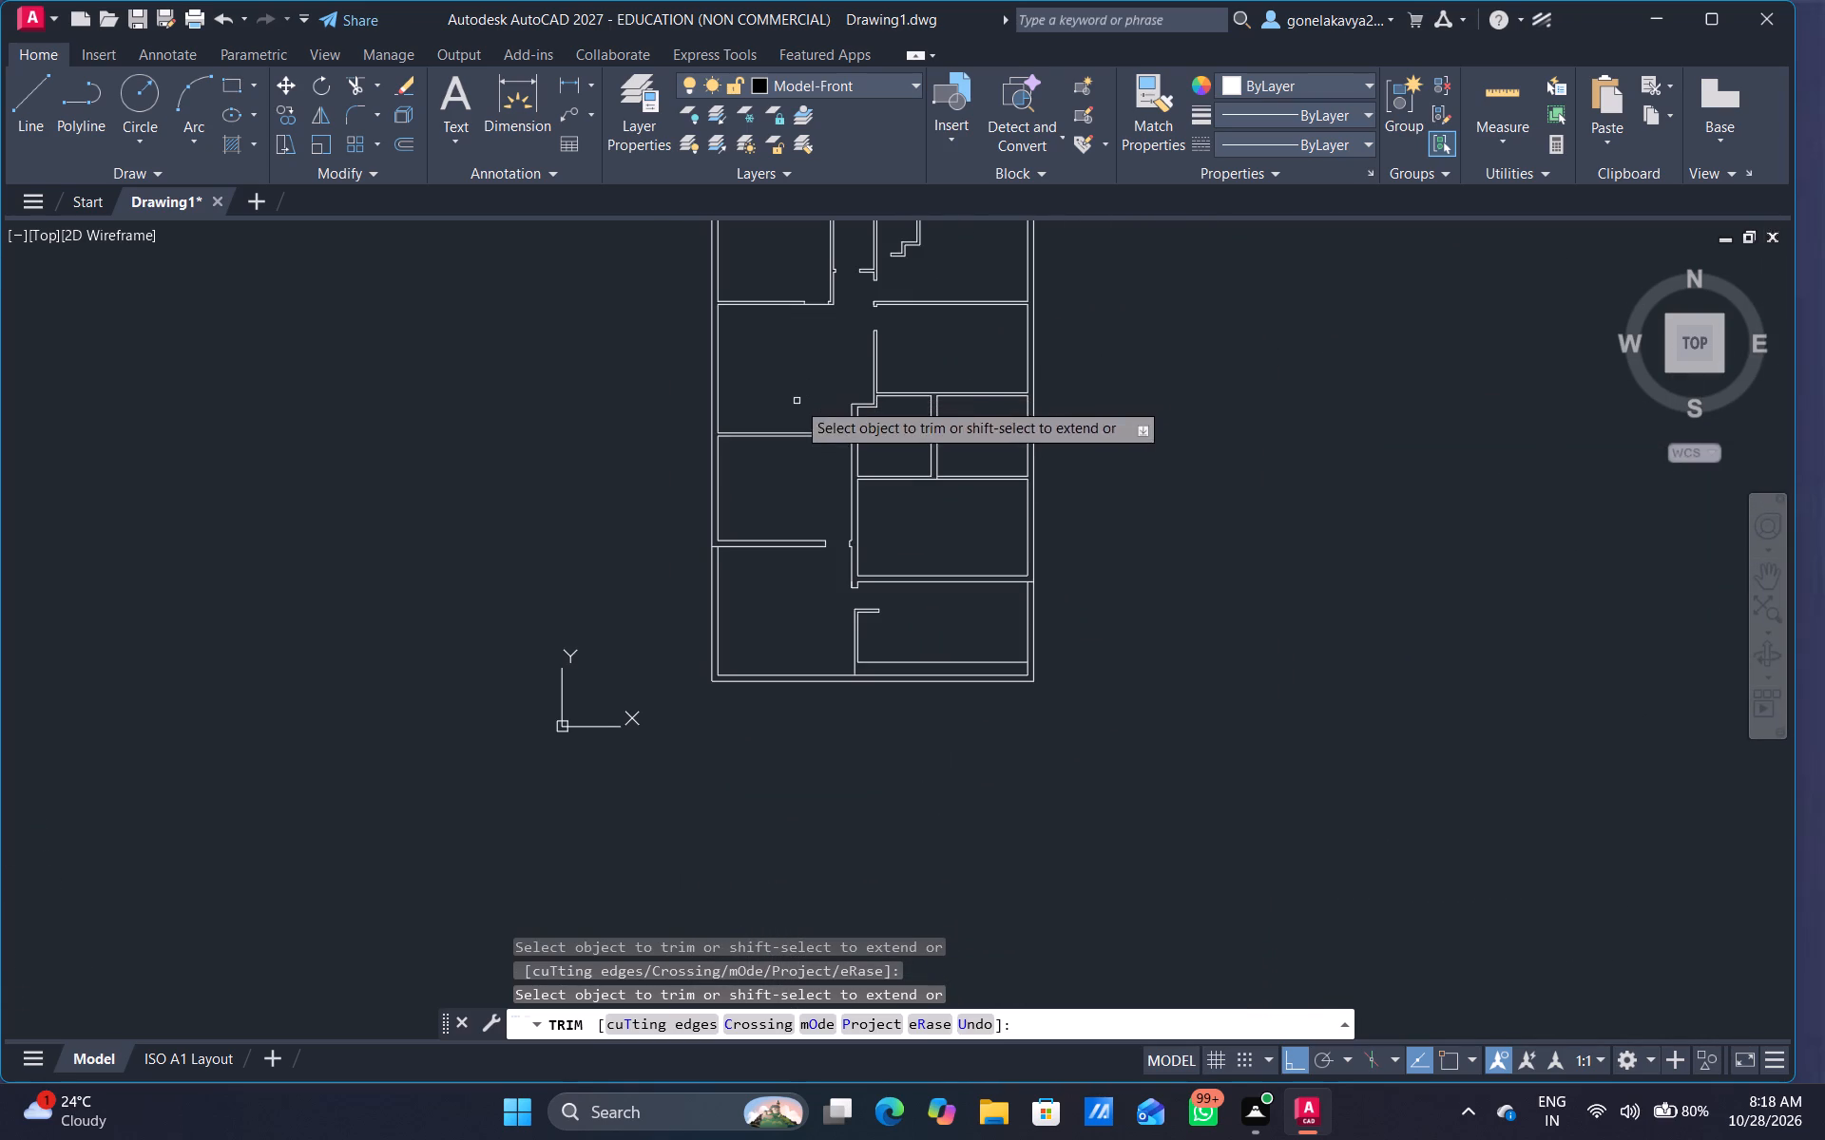
middle_click_drag(794, 422, 687, 570)
scroll(689, 573, "down", 1)
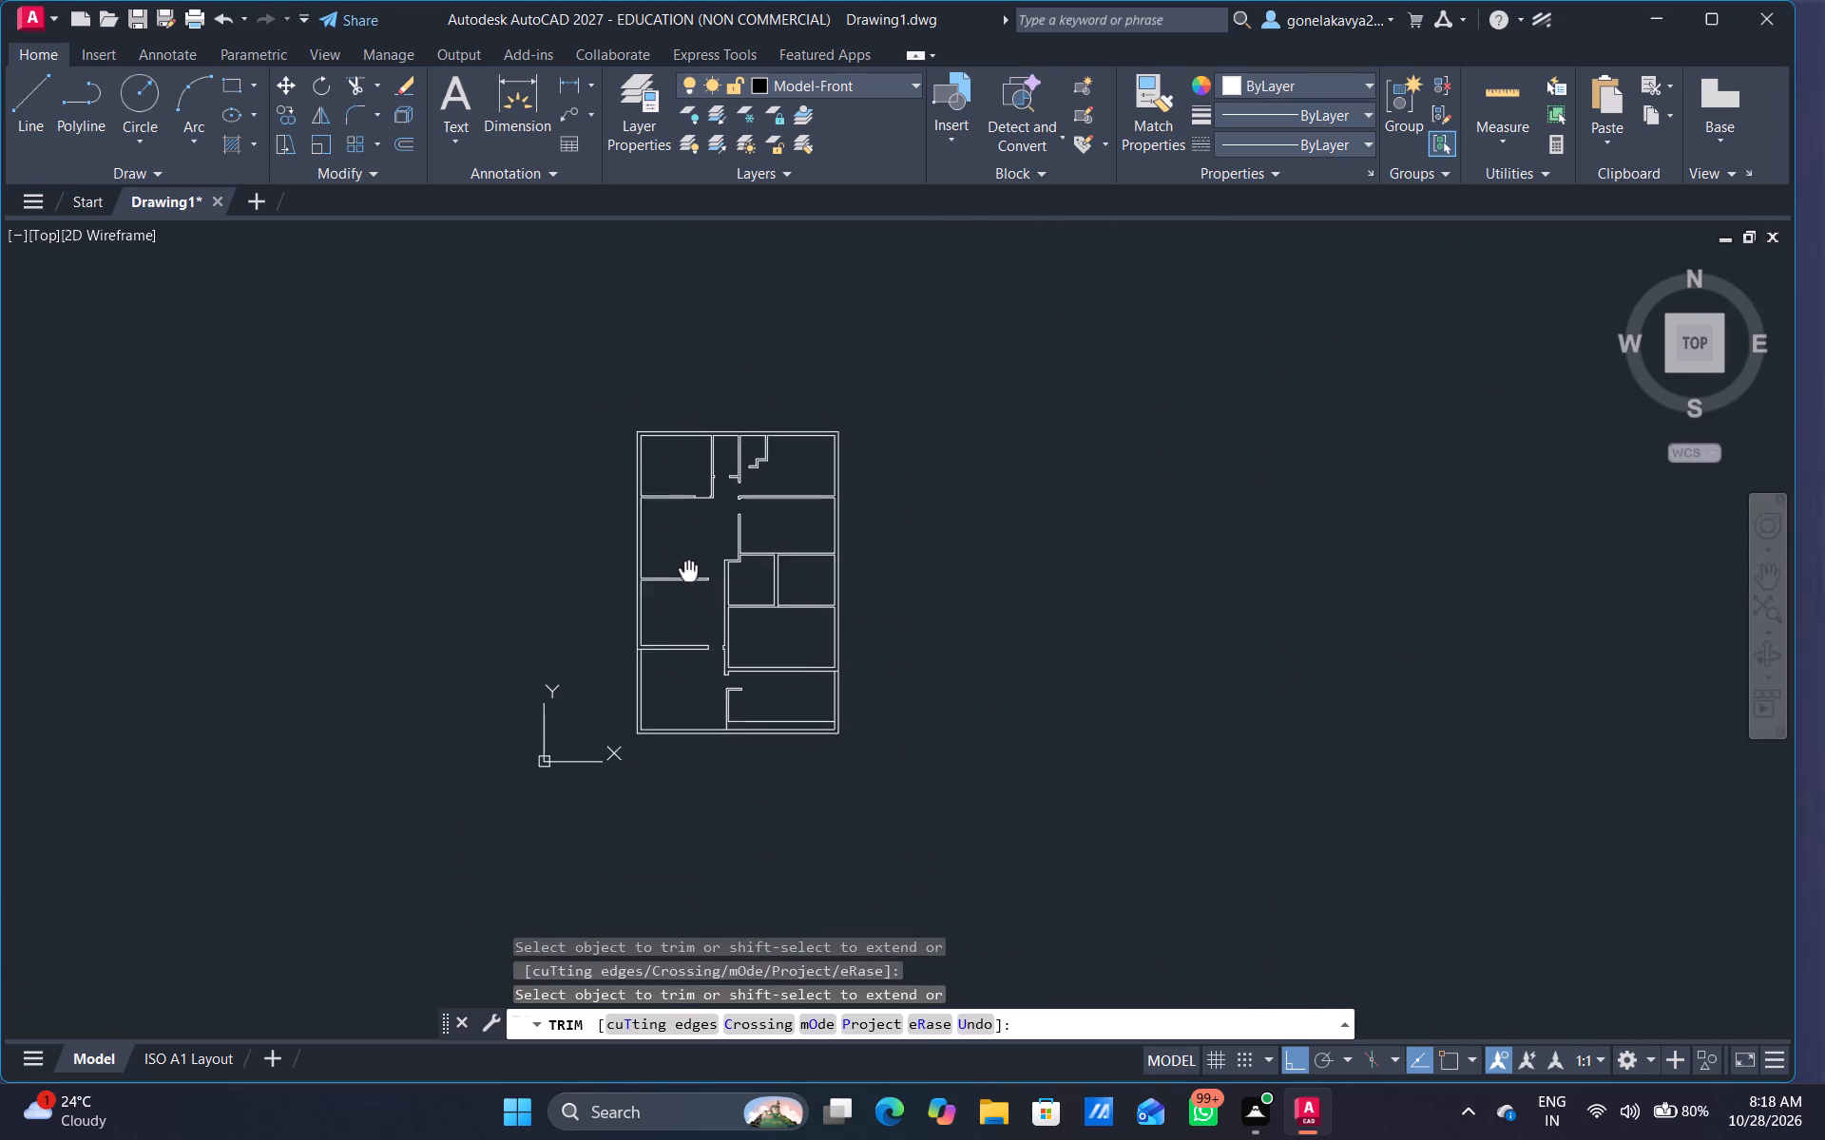
middle_click_drag(687, 570, 677, 547)
scroll(930, 583, "up", 1)
middle_click_drag(930, 617, 1047, 640)
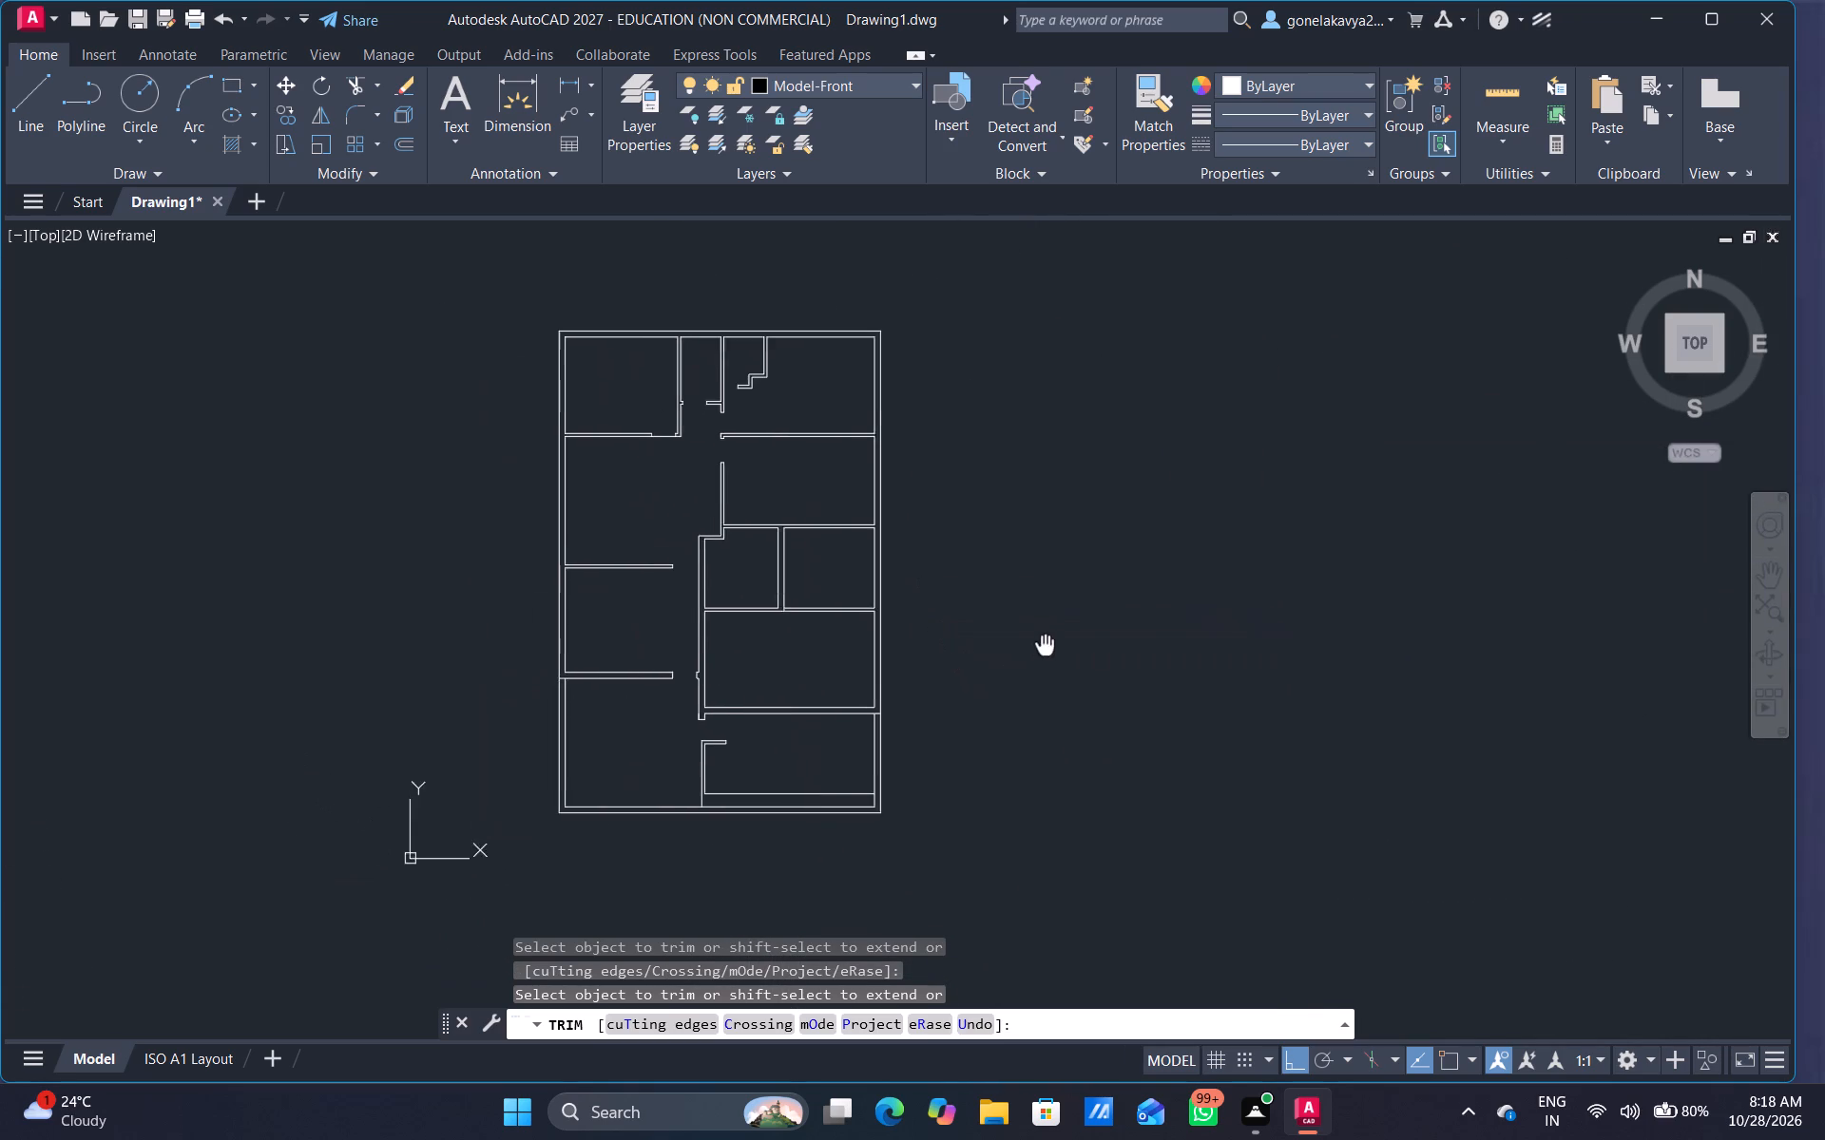
middle_click_drag(1047, 640, 939, 629)
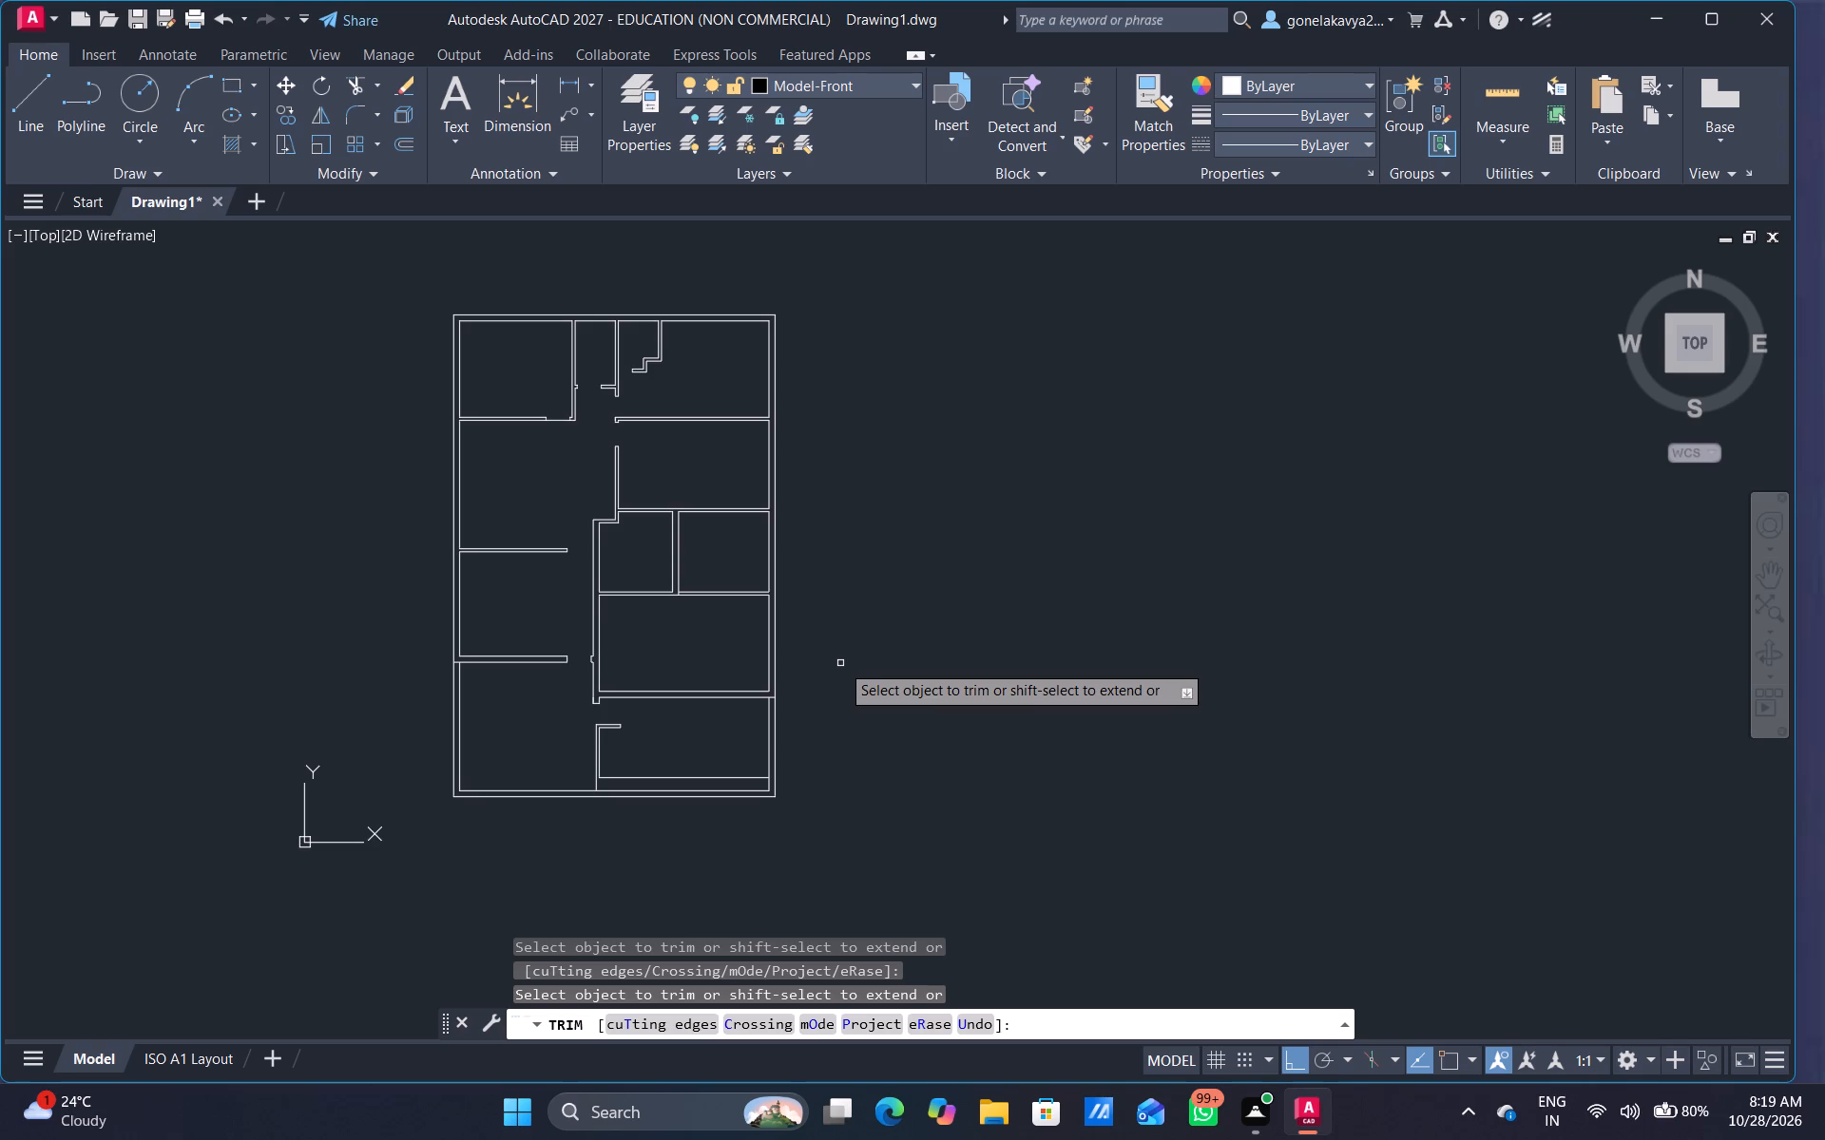
scroll(842, 674, "down", 1)
middle_click_drag(842, 695, 842, 776)
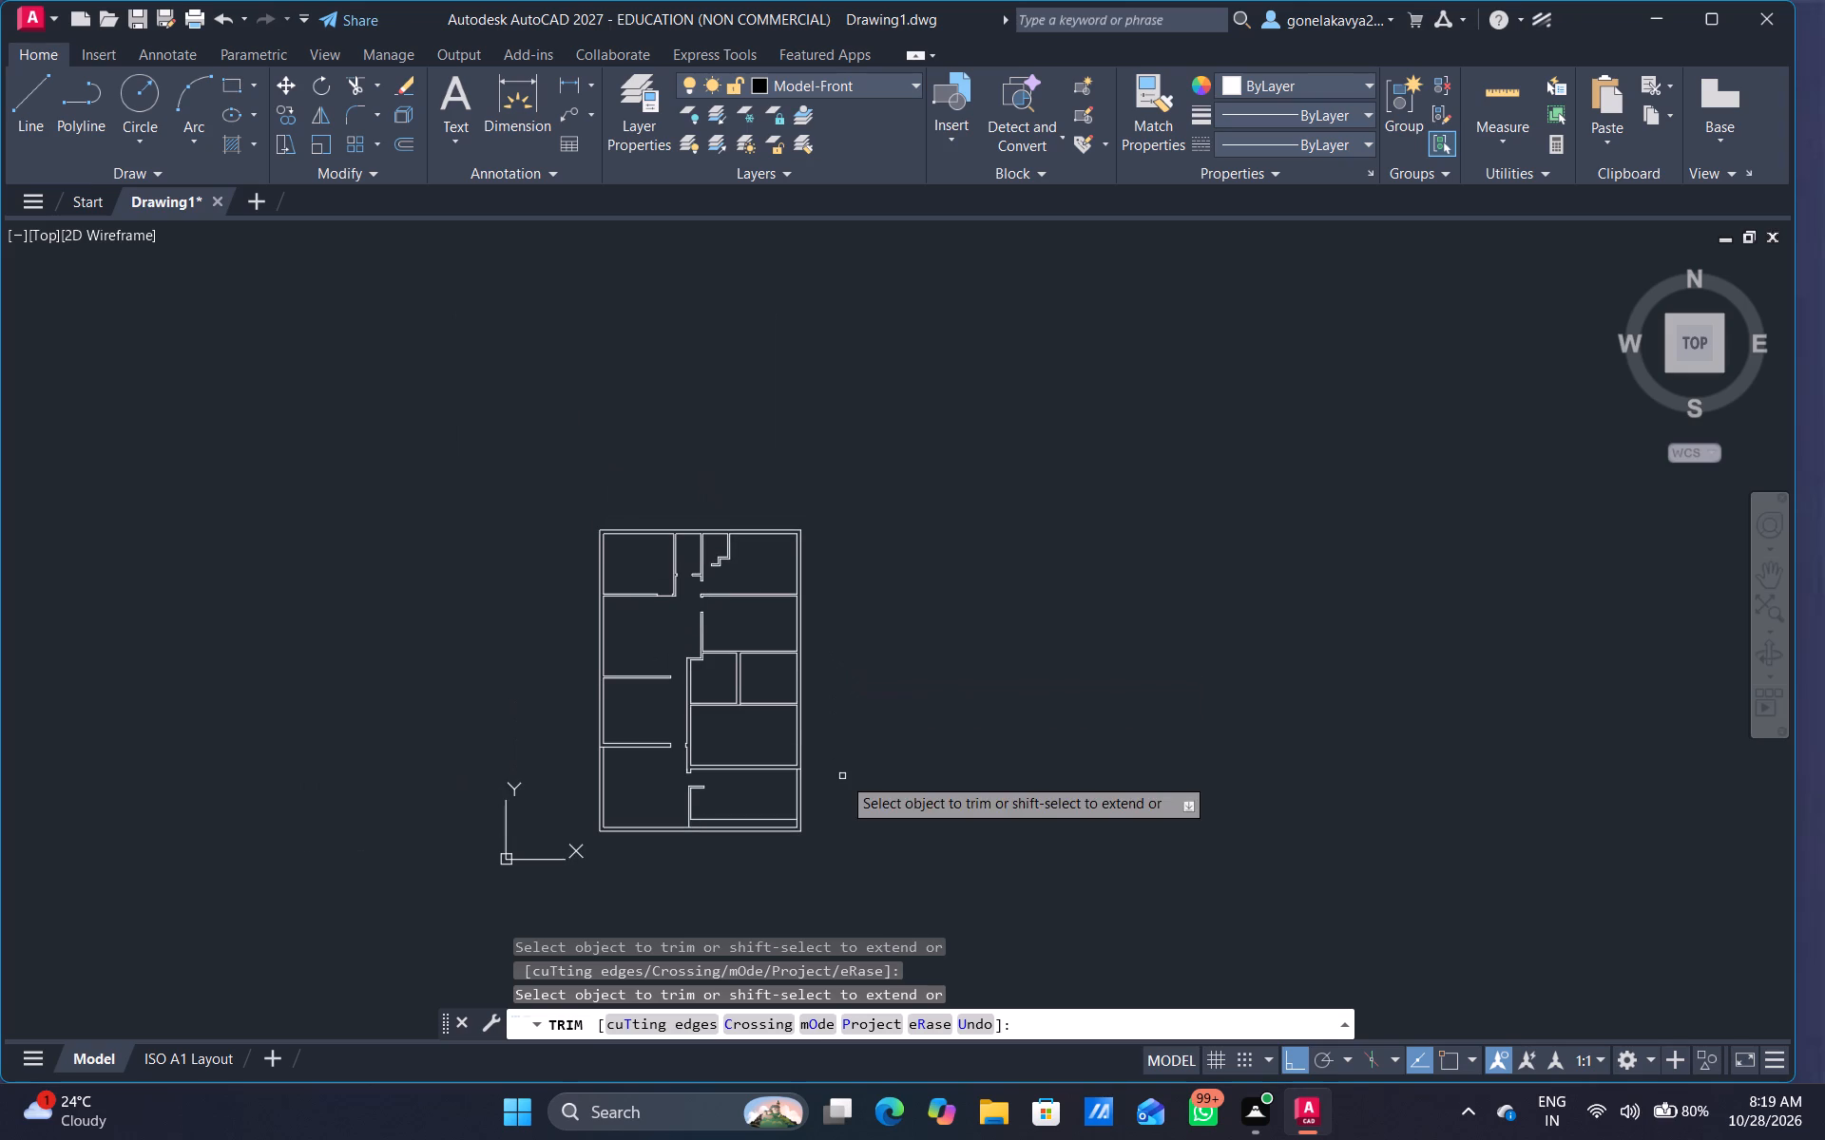
key("Escape")
middle_click_drag(884, 785, 888, 674)
scroll(912, 639, "up", 1)
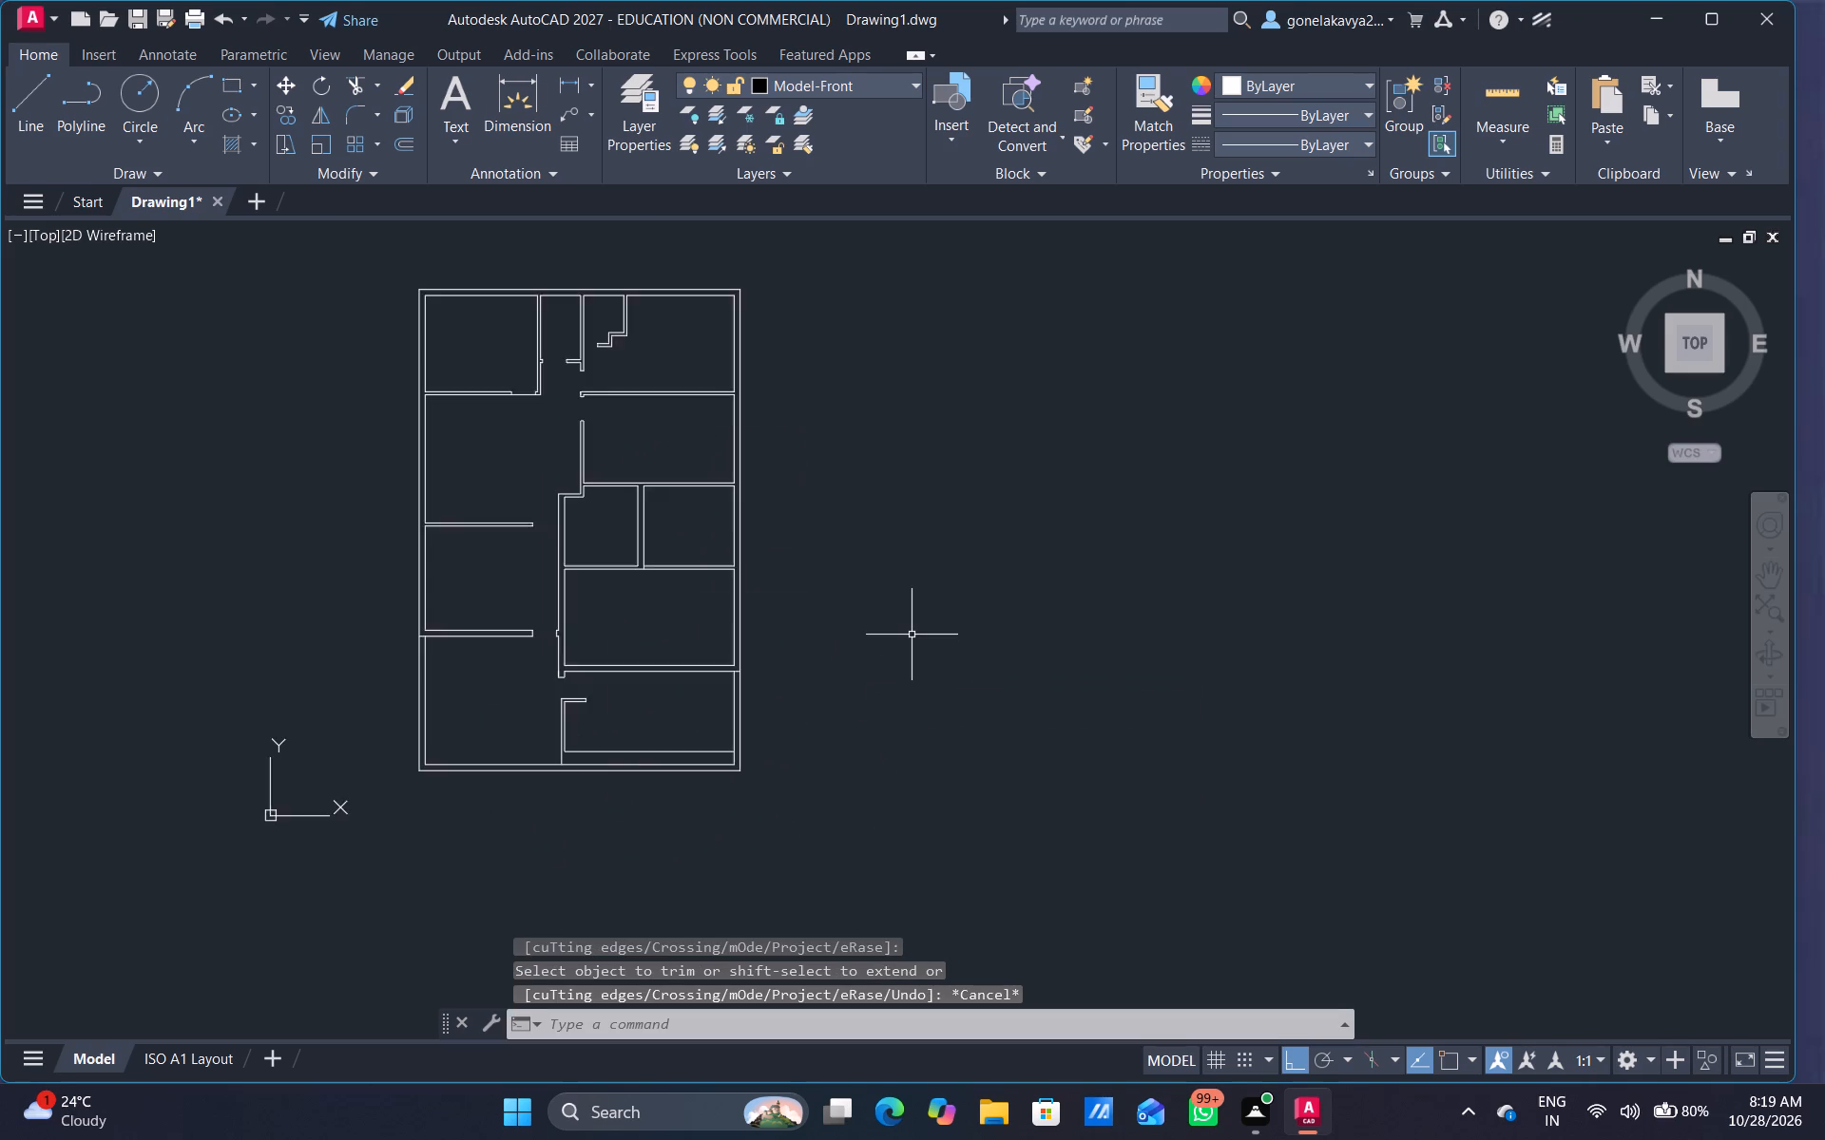
scroll(912, 630, "up", 1)
middle_click_drag(938, 756, 1119, 842)
scroll(1119, 842, "down", 1)
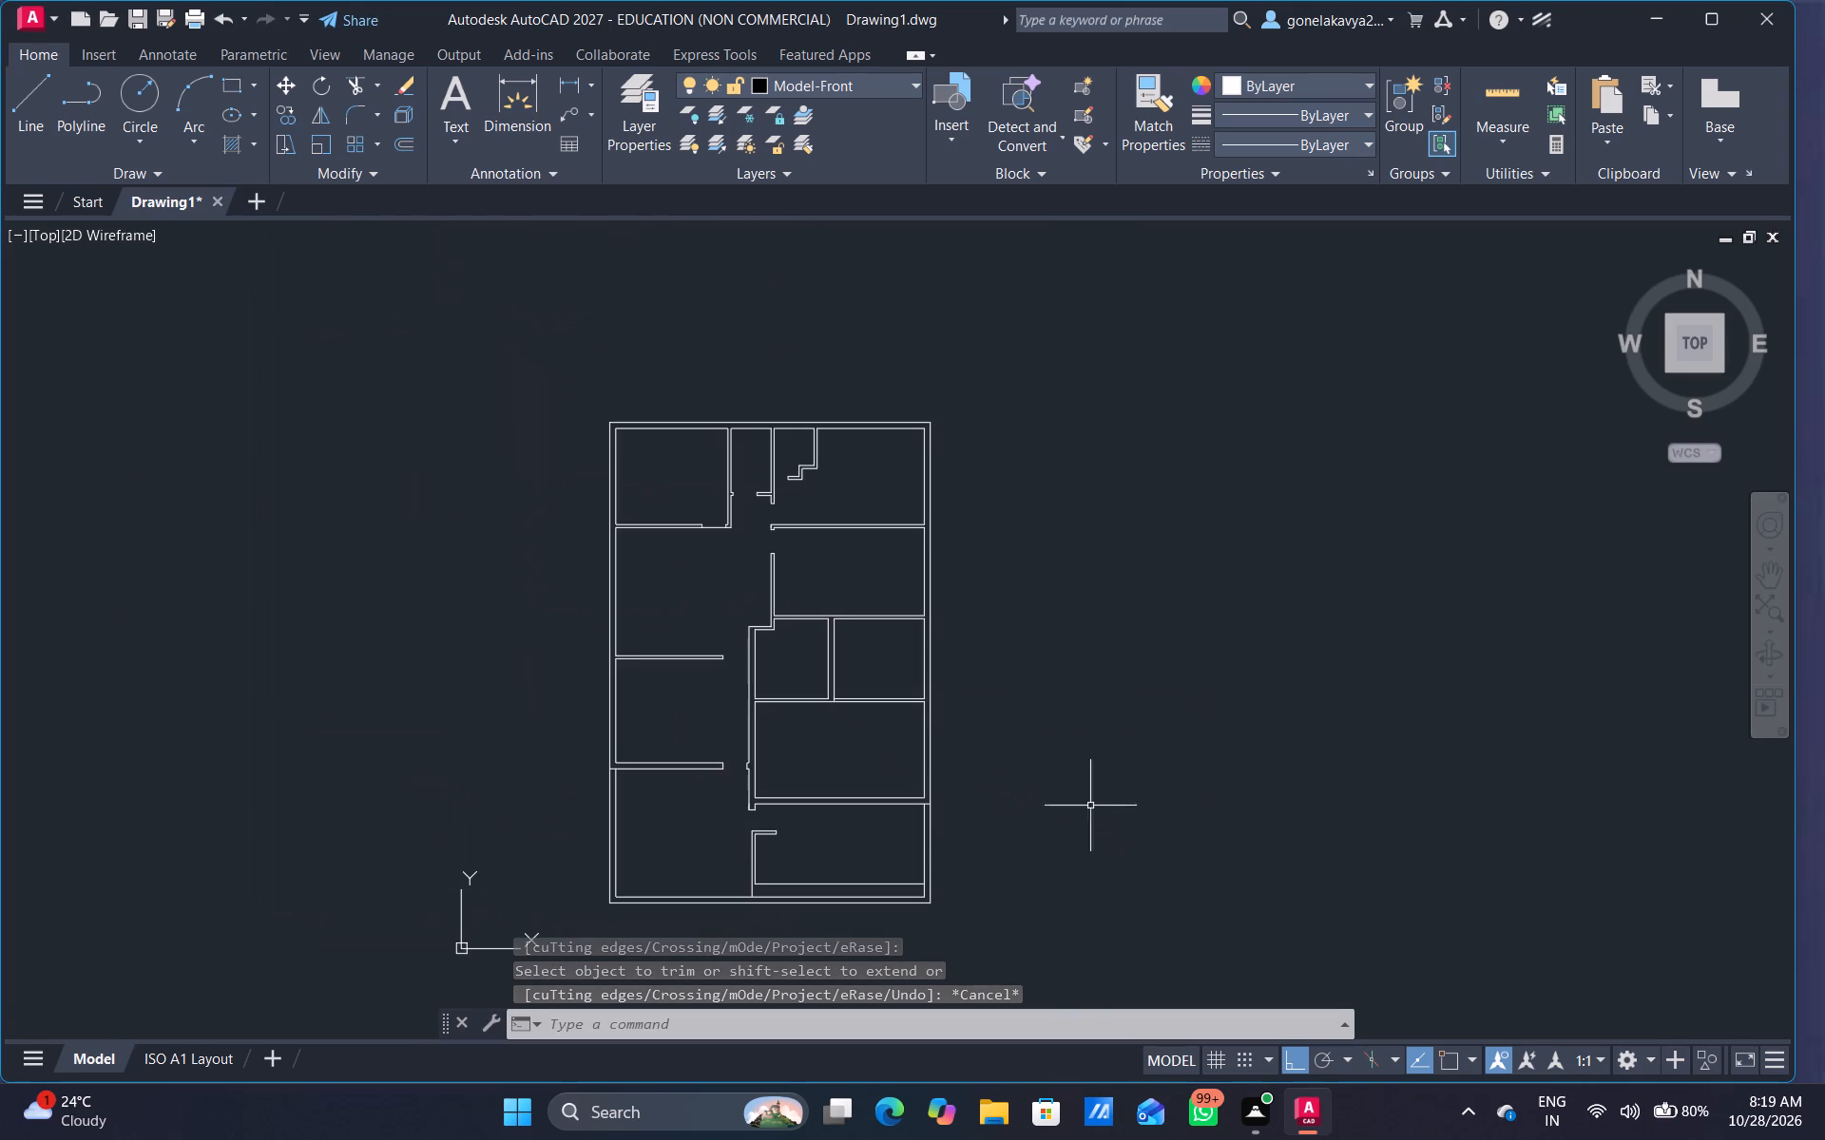
middle_click_drag(1062, 798, 1015, 697)
scroll(1010, 698, "up", 1)
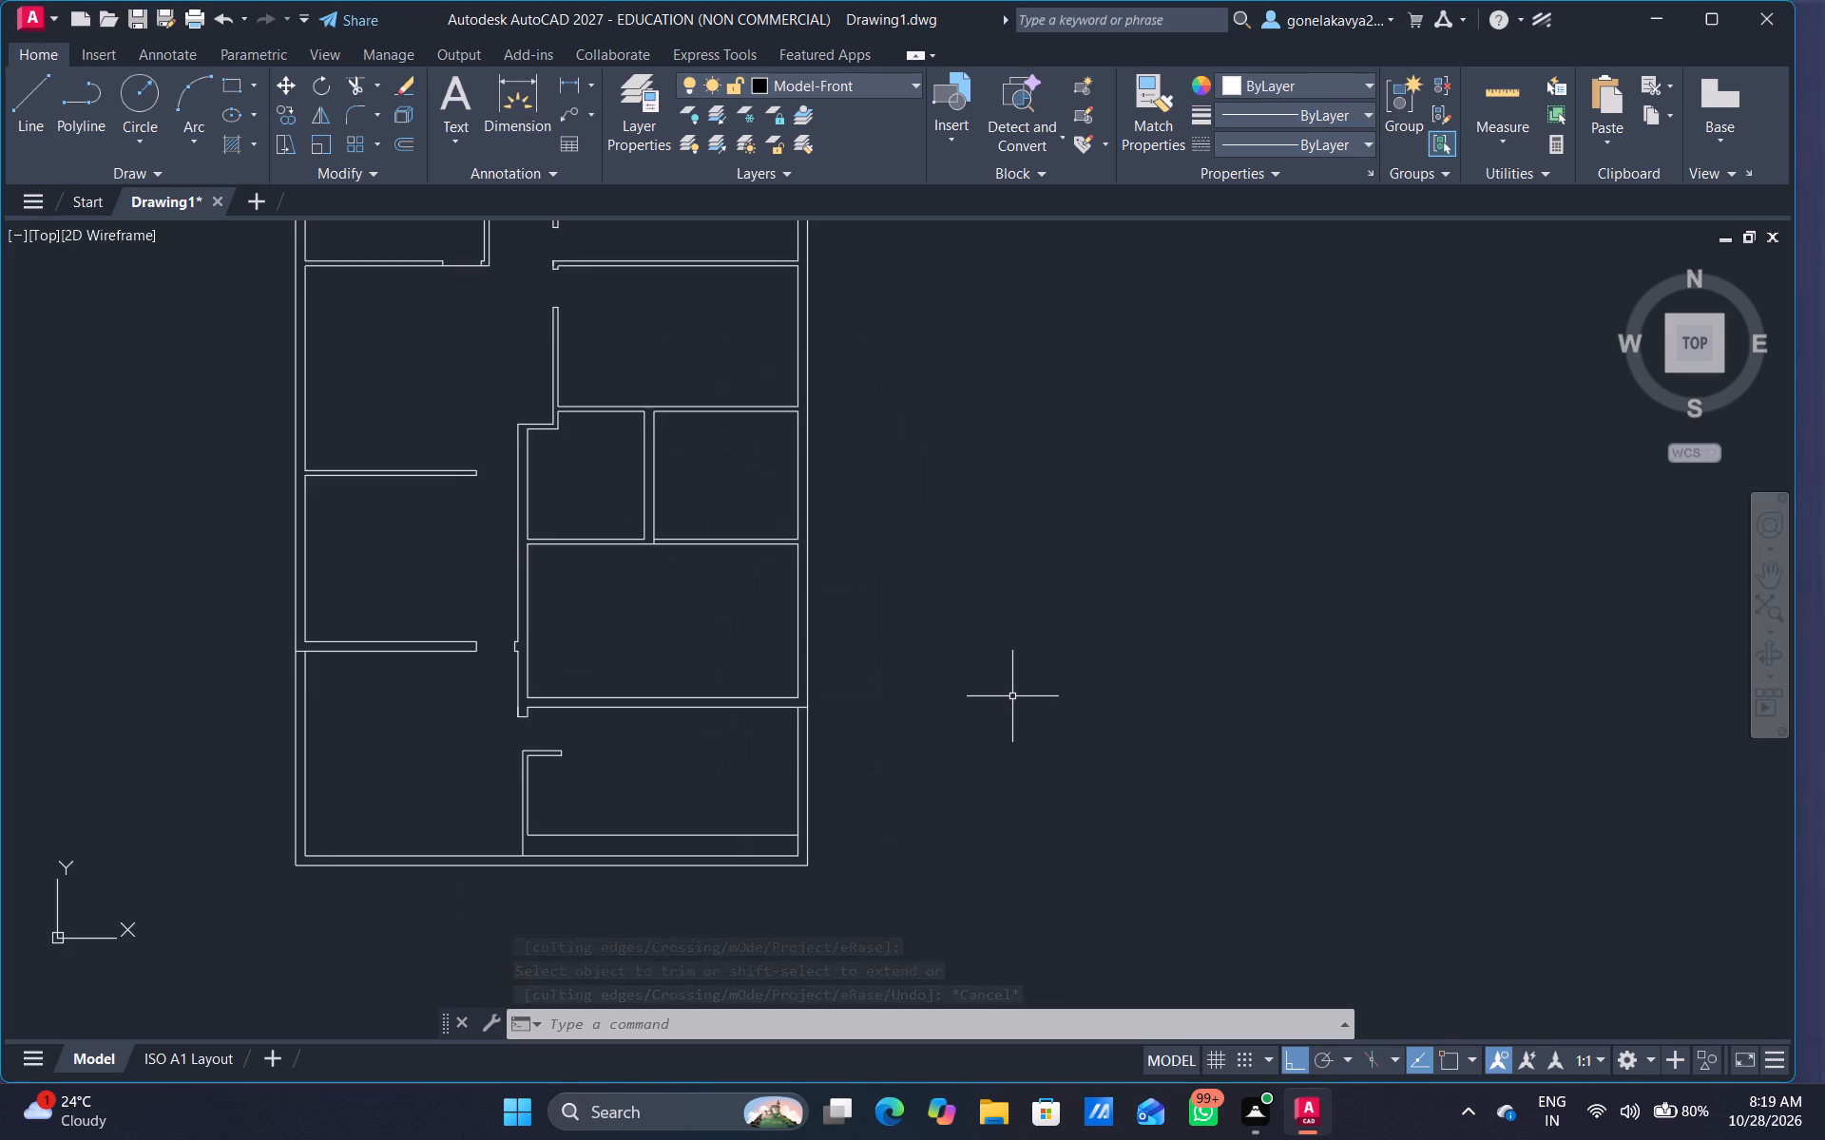
Draw a second rectangular outline, 40' wide by 60' high, just east of the existing plan and level with its south edge.
middle_click_drag(1013, 695, 1070, 828)
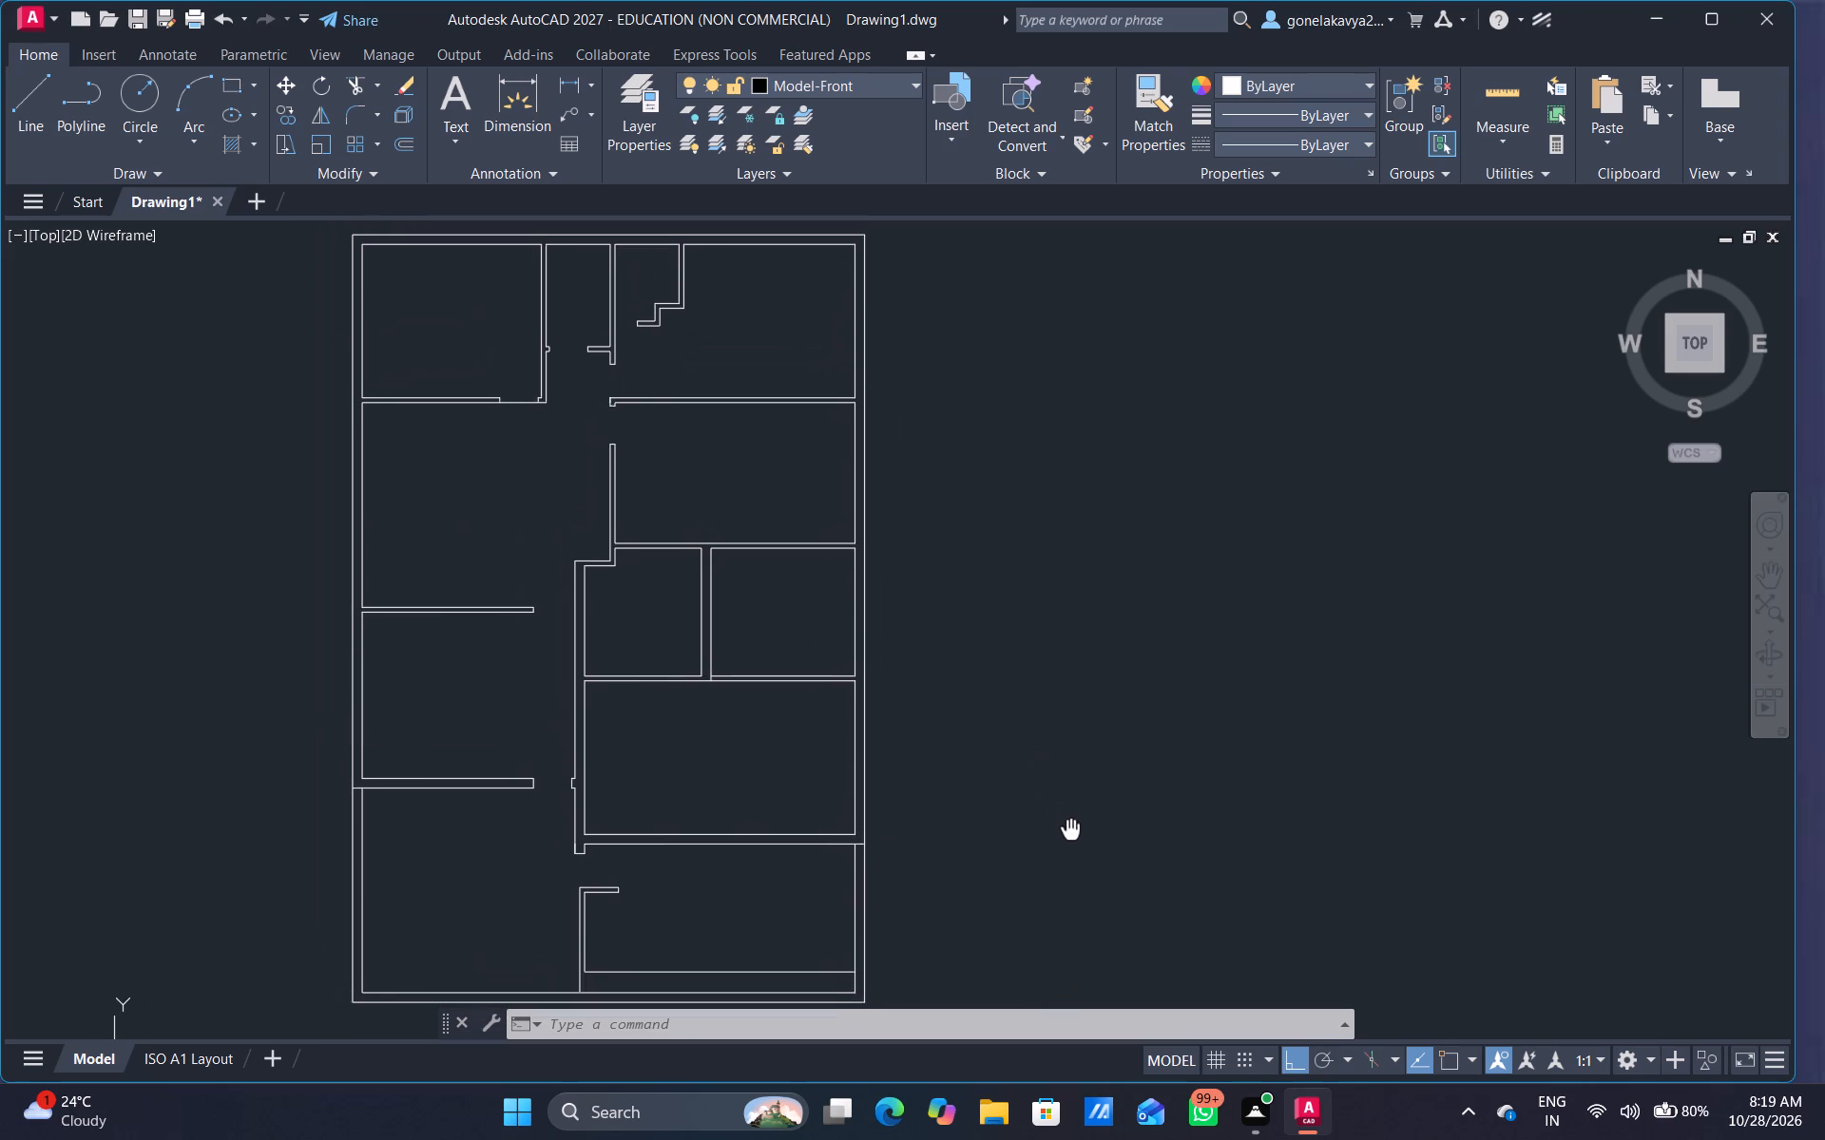
middle_click_drag(1070, 828, 1071, 826)
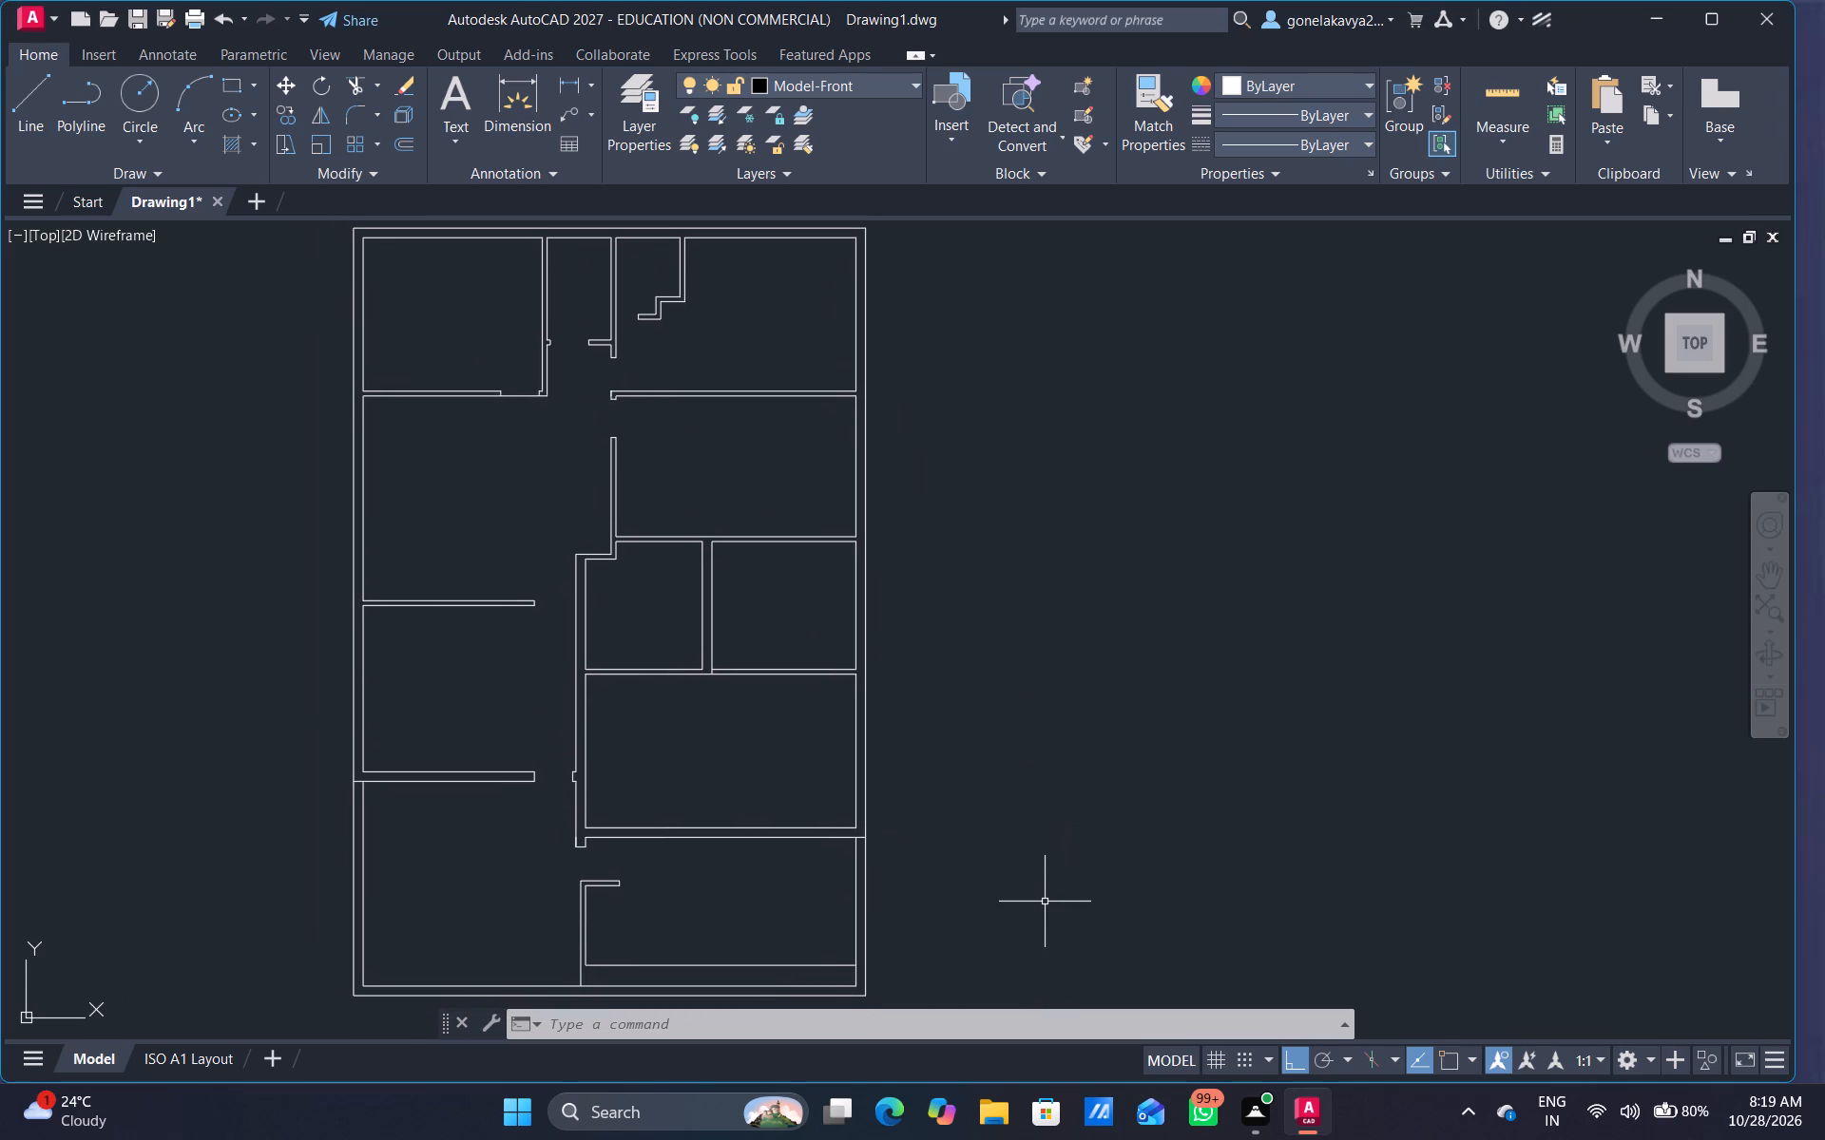
key("l")
key("Return")
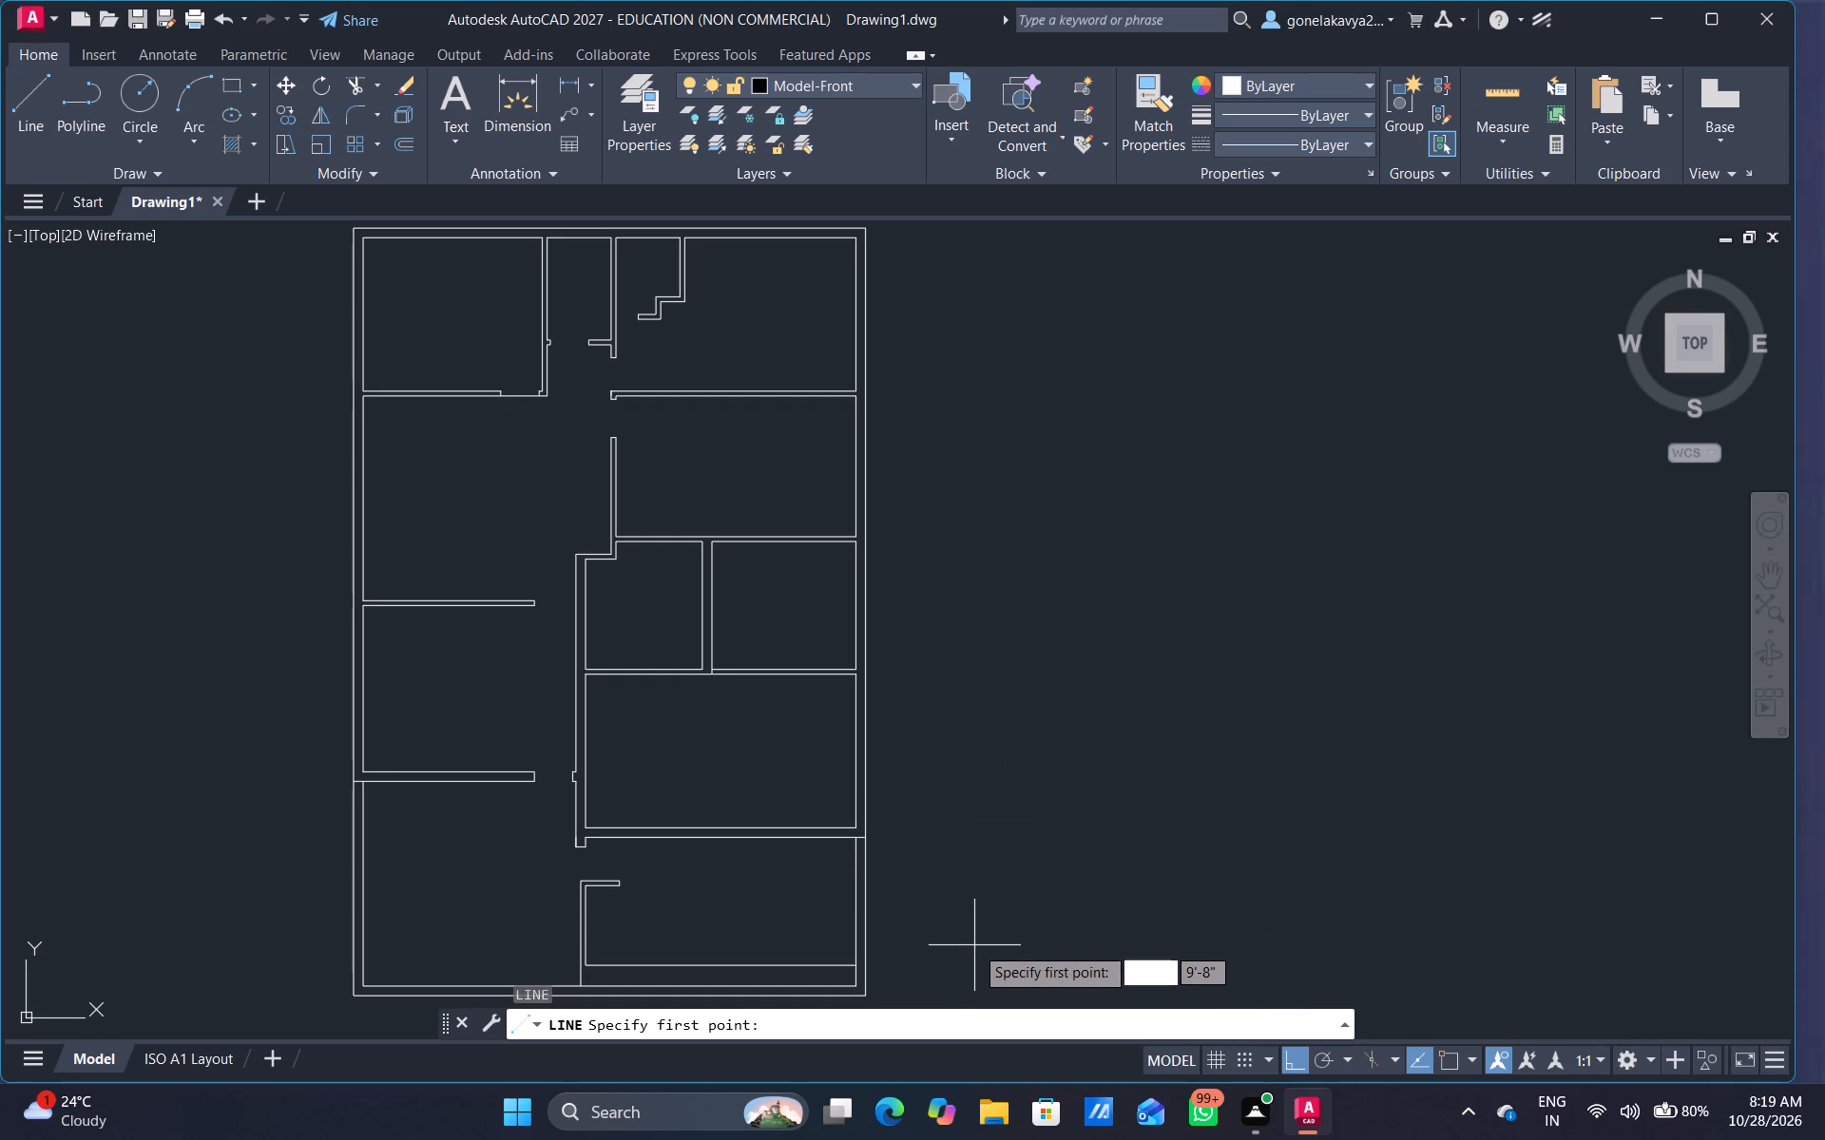
middle_click_drag(974, 854, 939, 869)
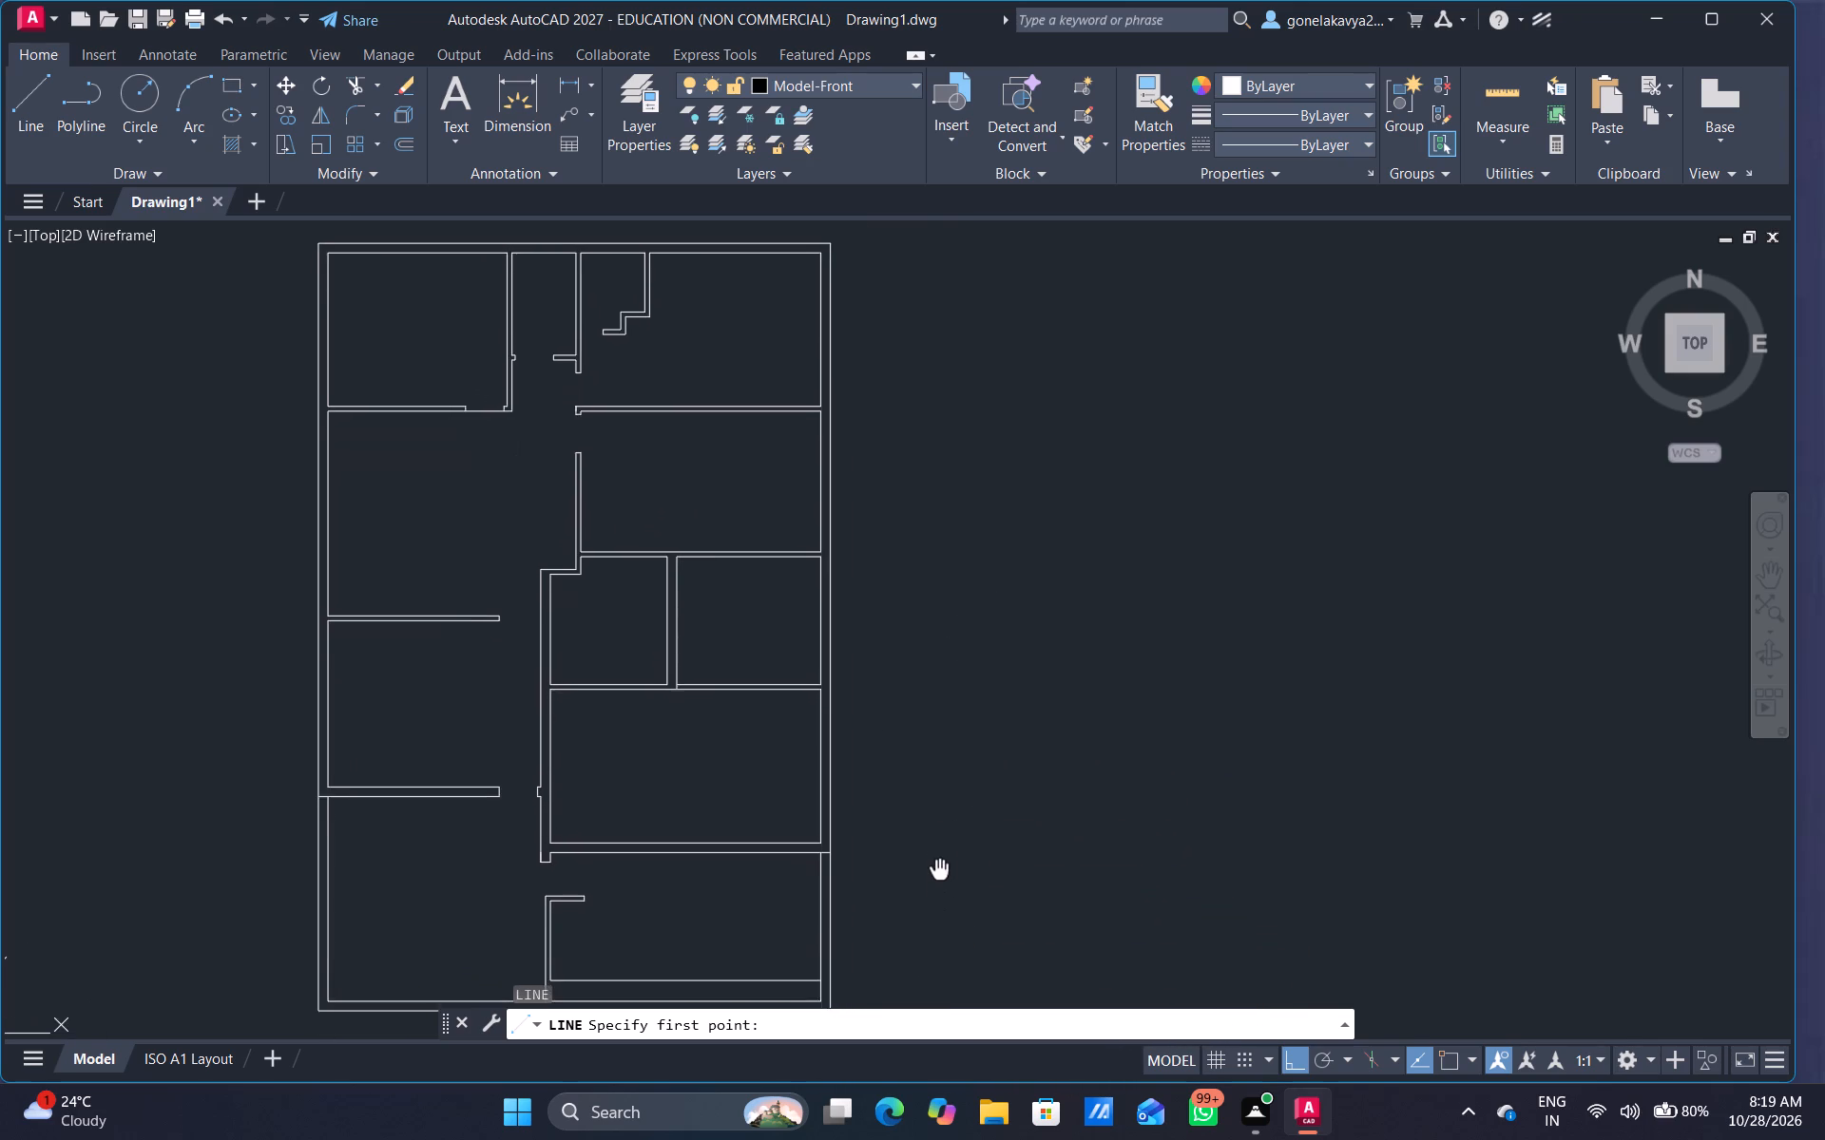
middle_click_drag(939, 869, 927, 864)
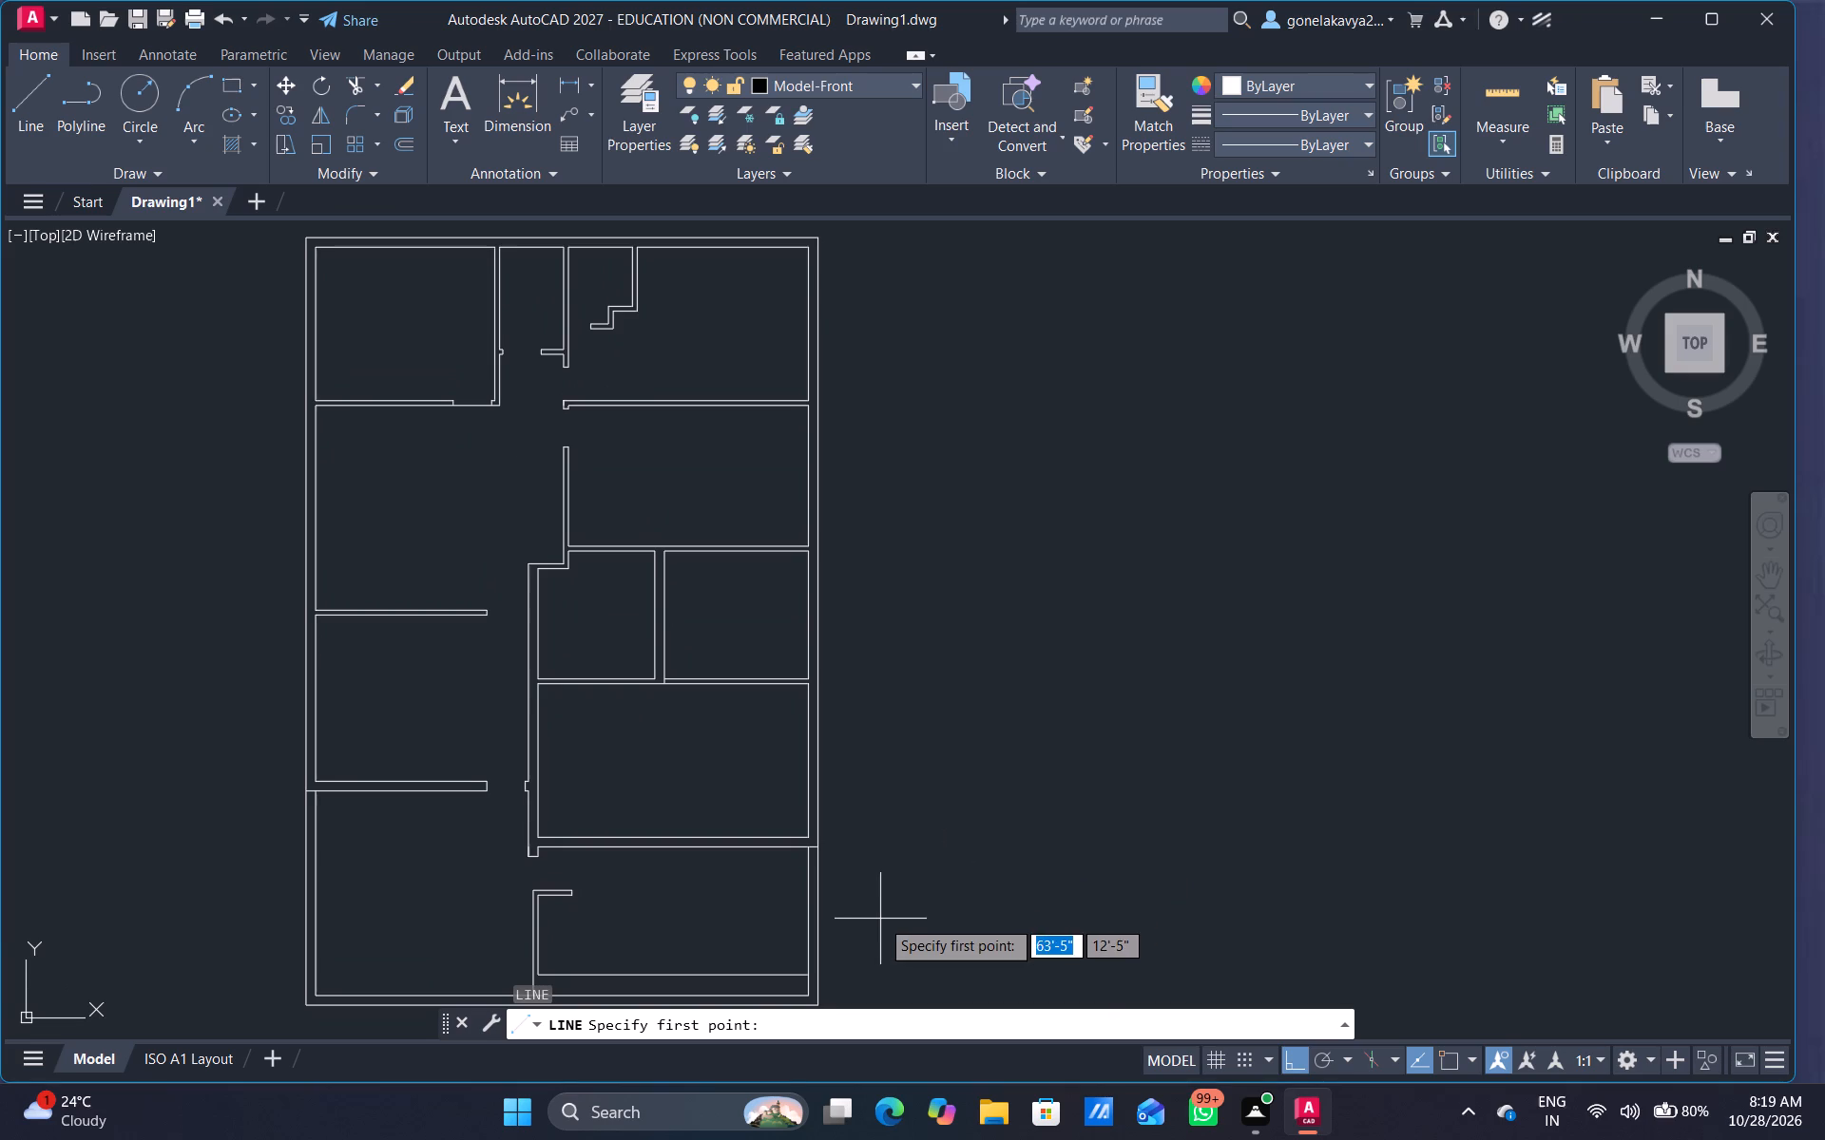
scroll(889, 921, "down", 1)
middle_click_drag(890, 932, 882, 854)
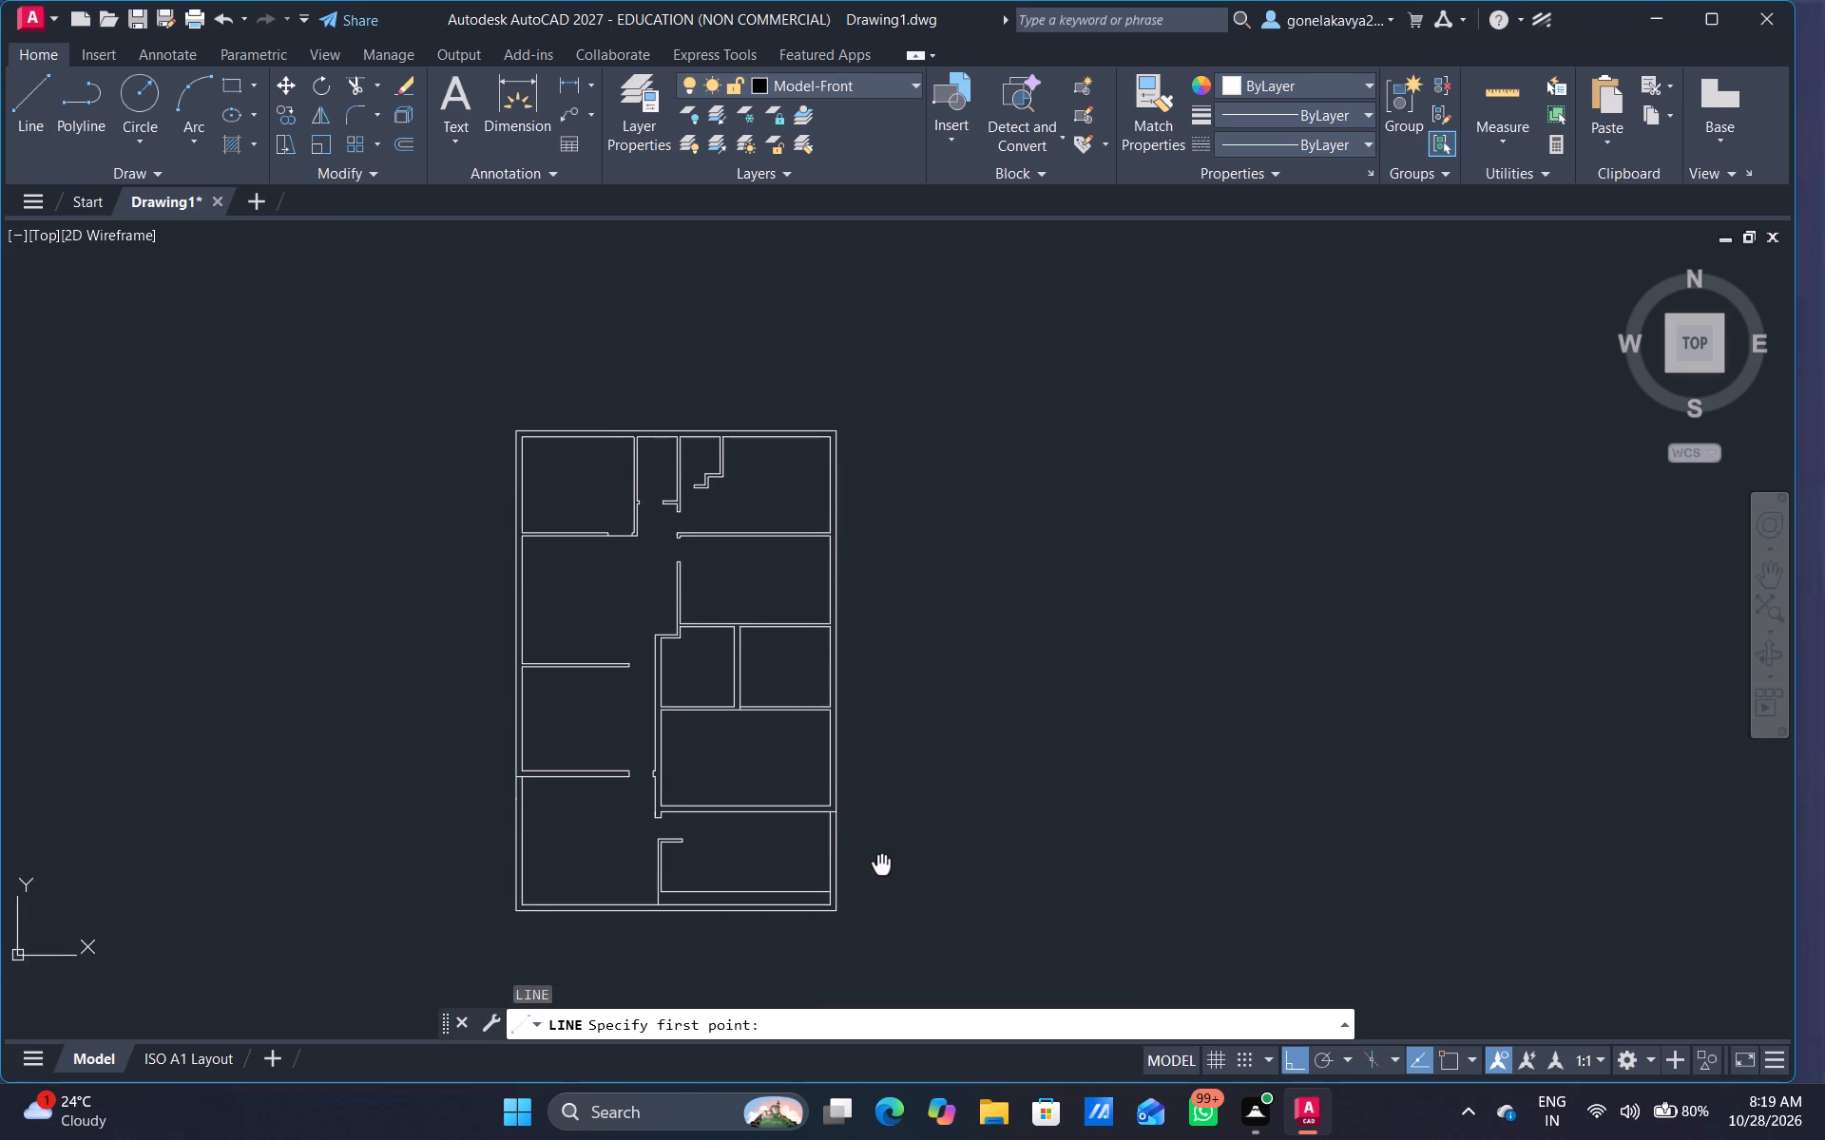
middle_click_drag(882, 854, 886, 761)
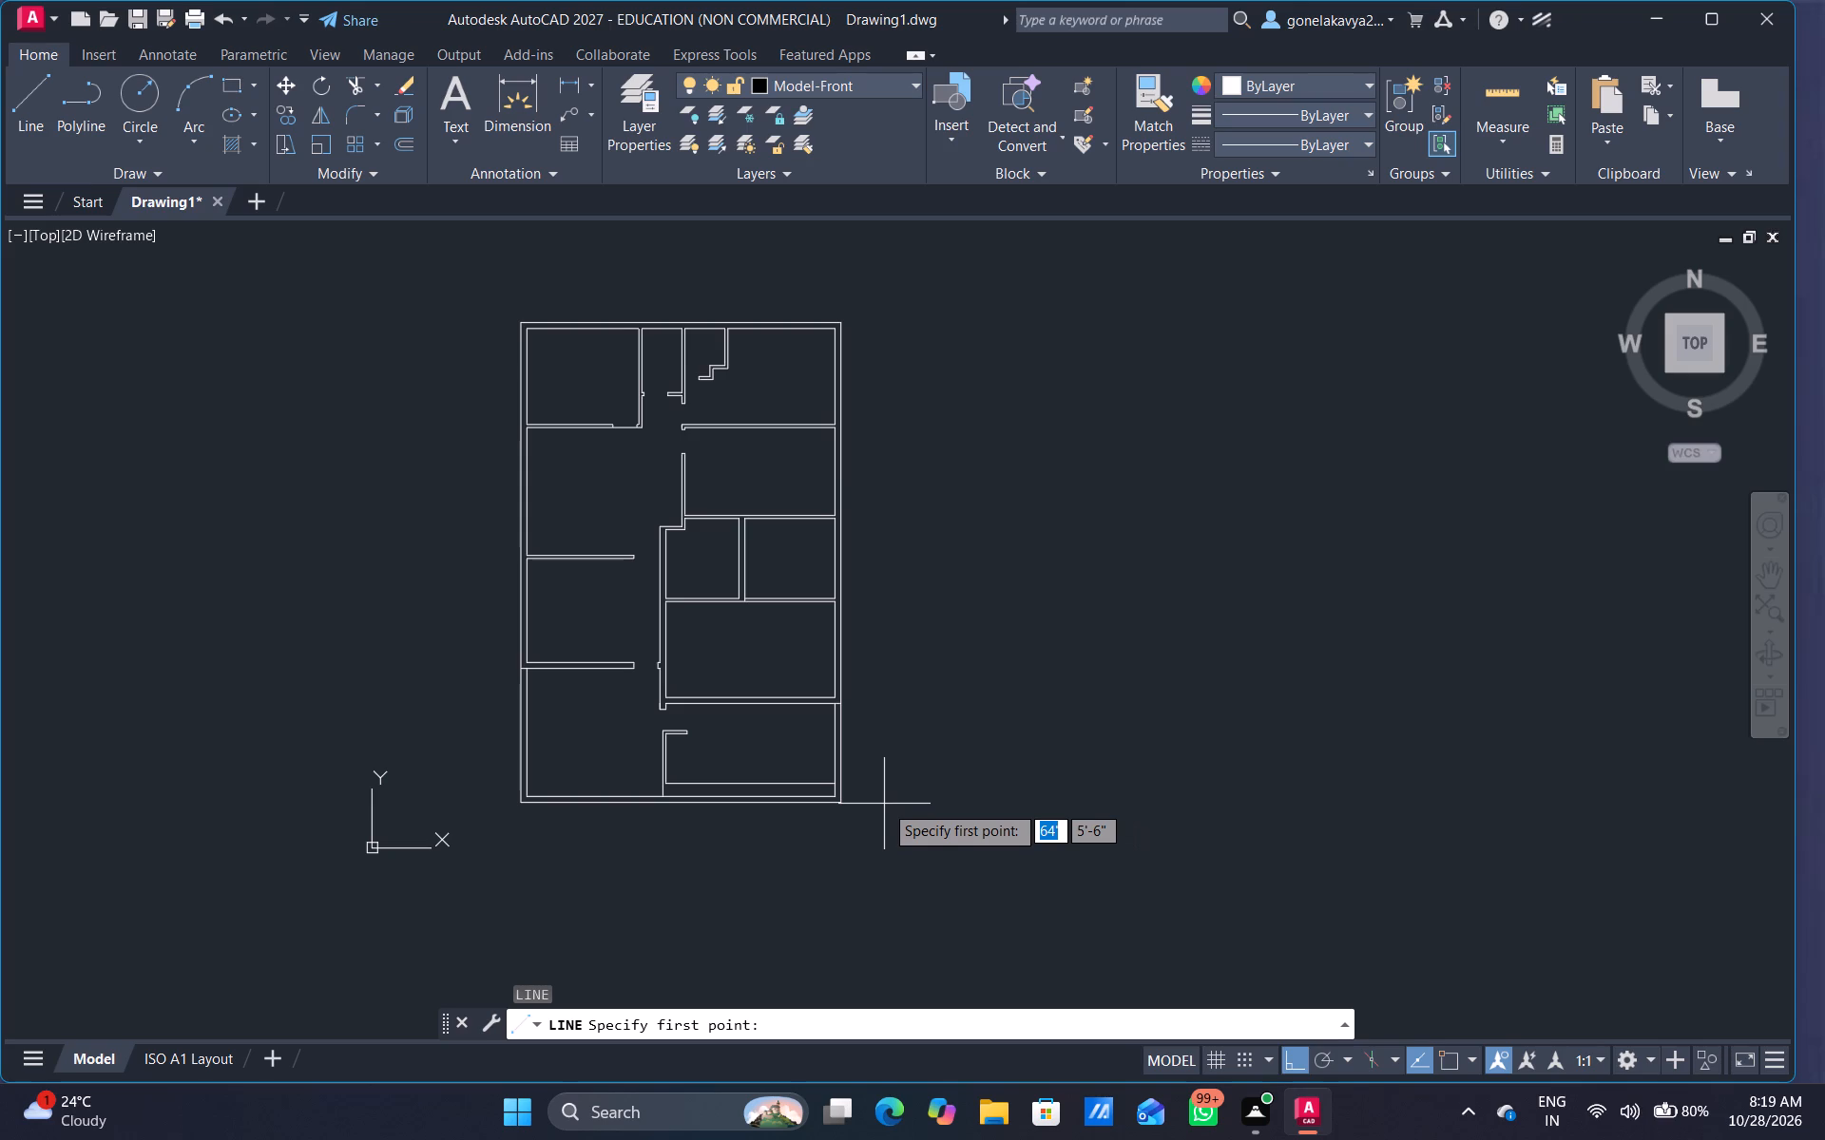
left_click(884, 804)
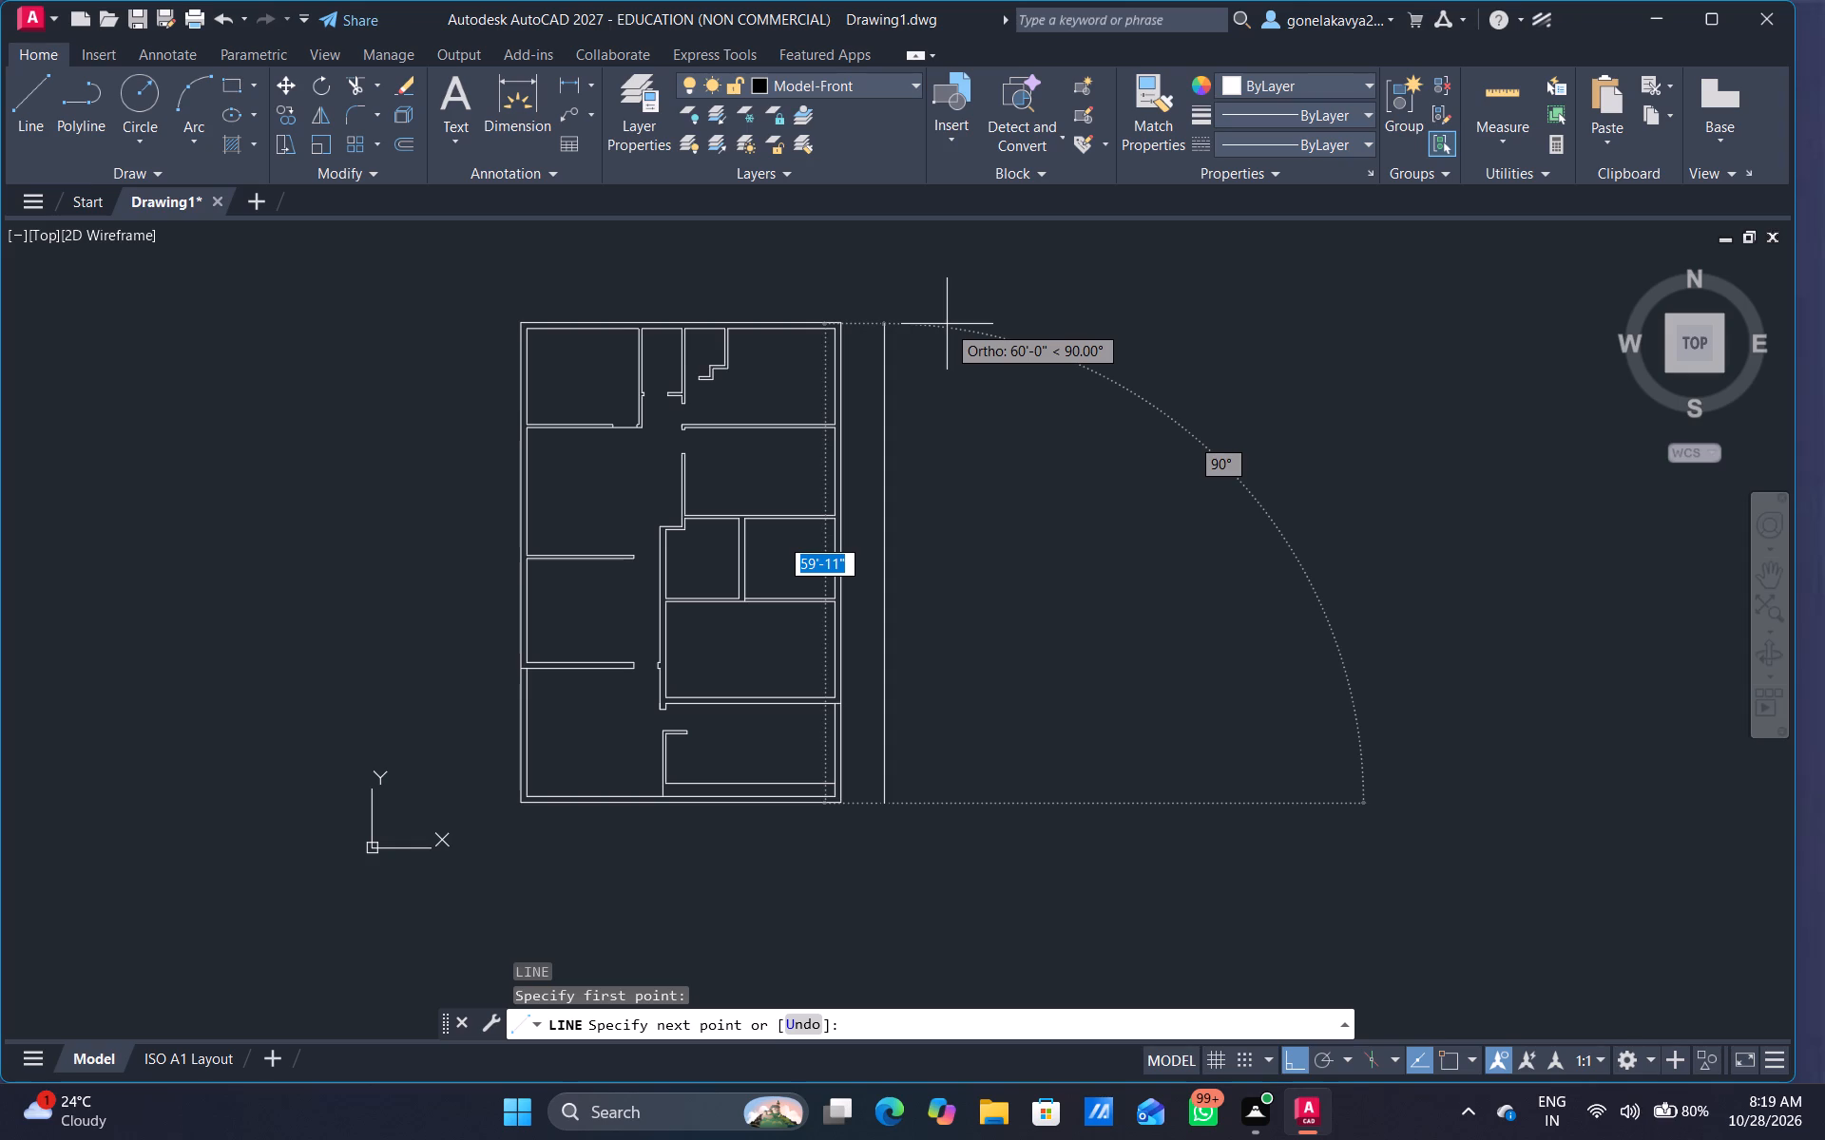
type("60")
key("apostrophe")
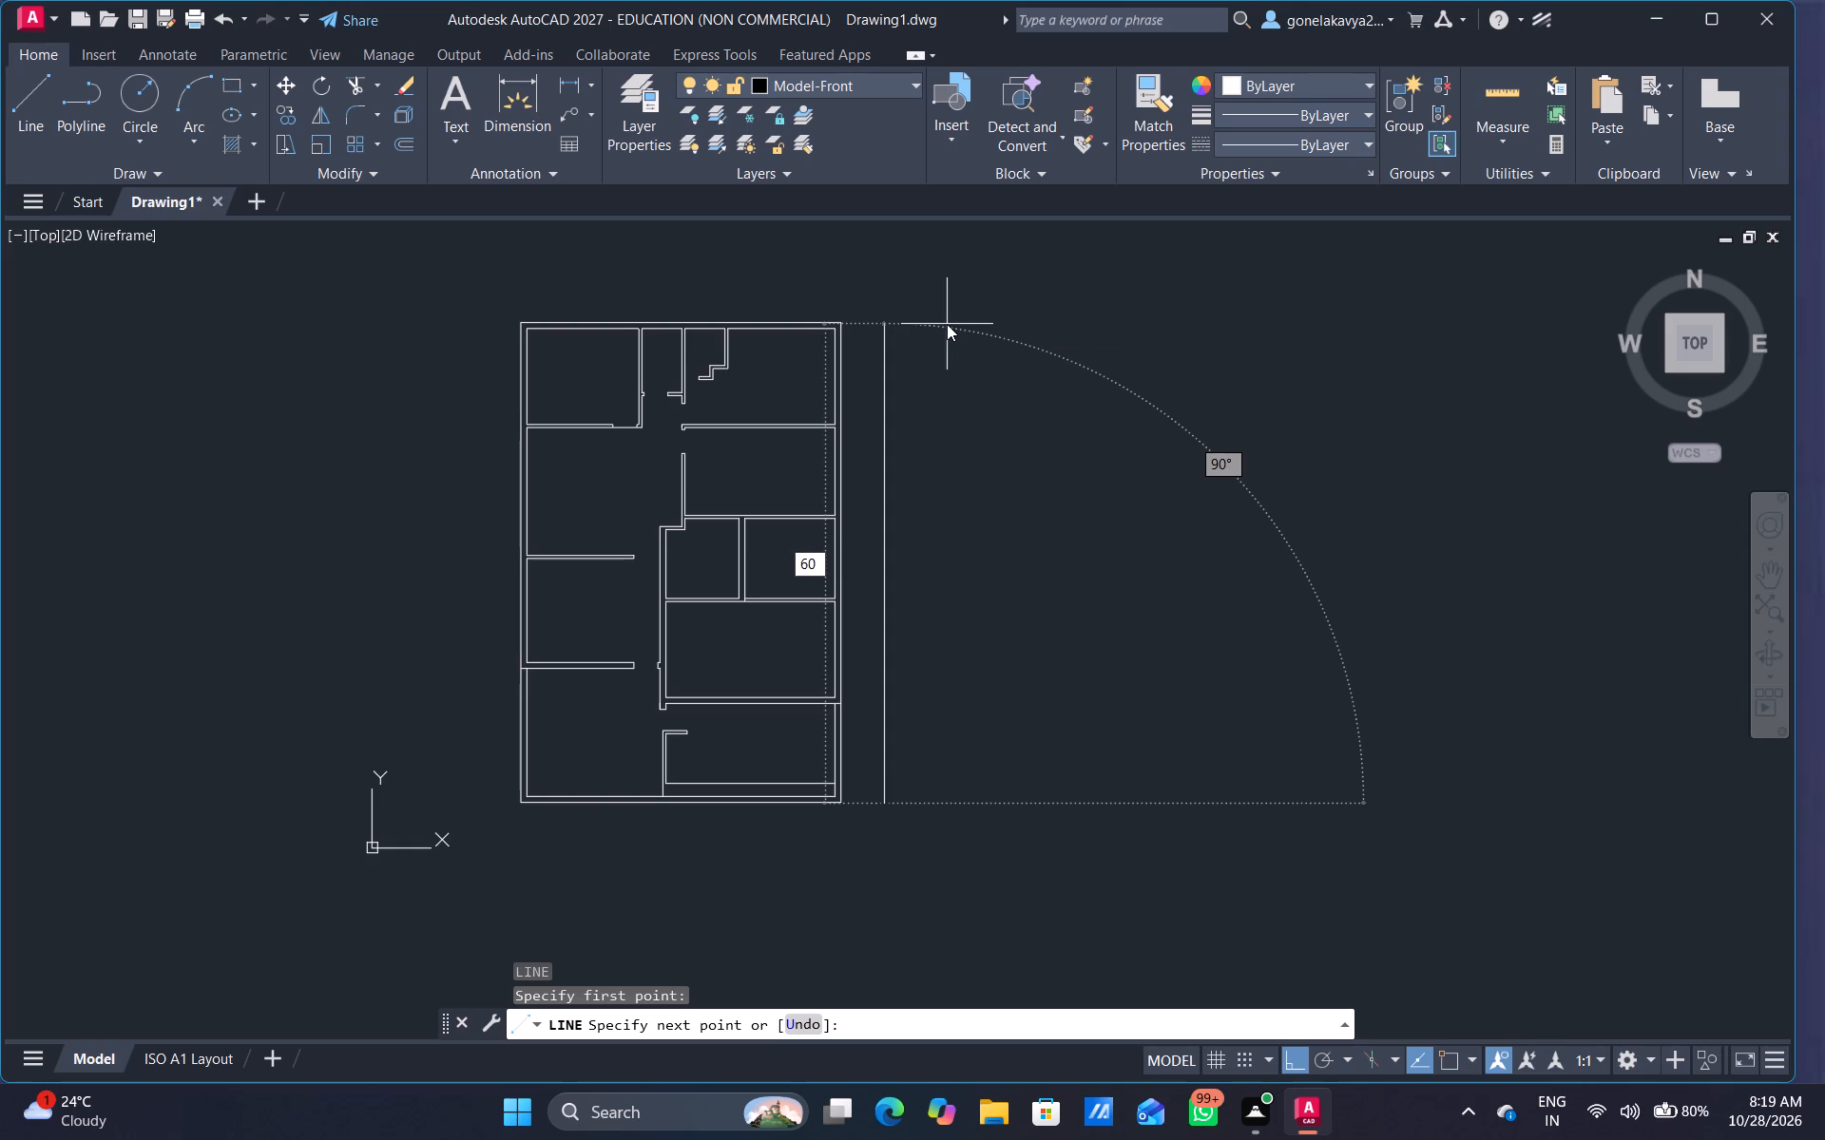
key("Return")
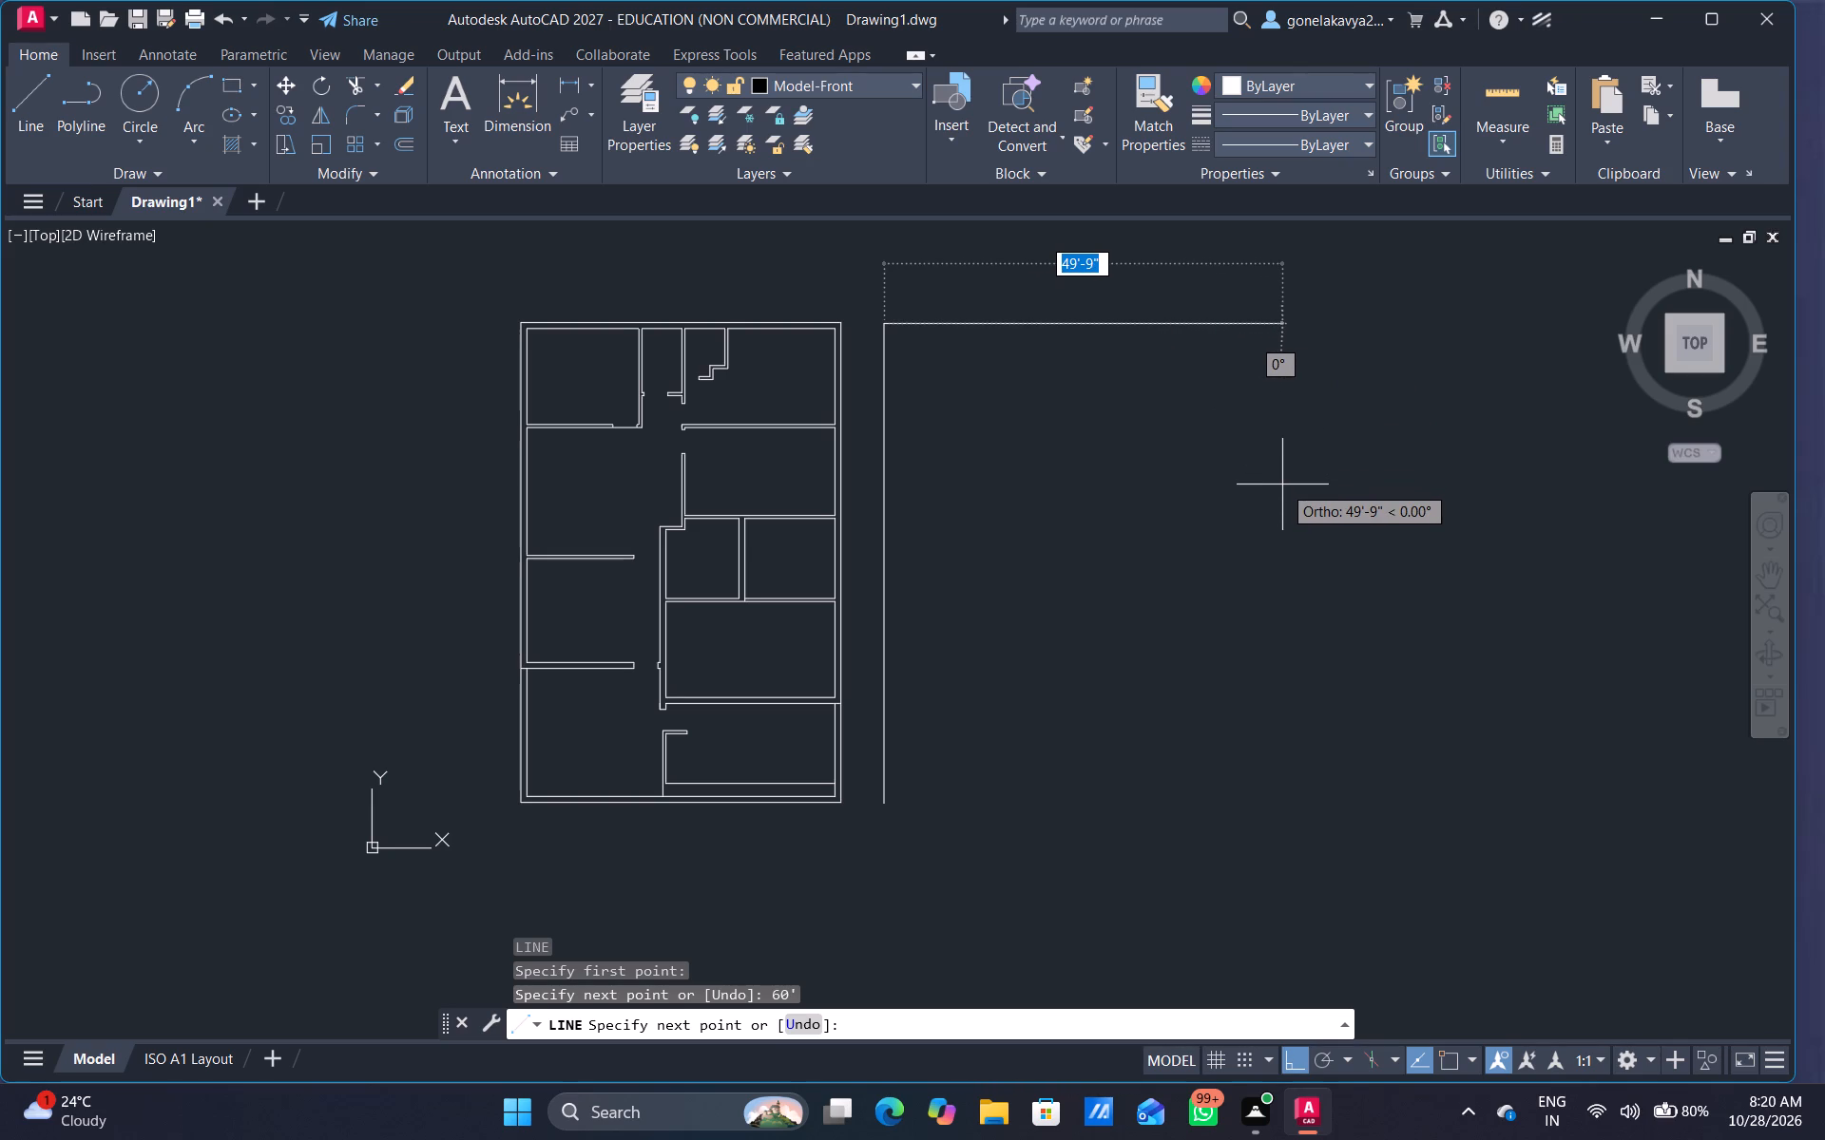
type("40'")
key("Return")
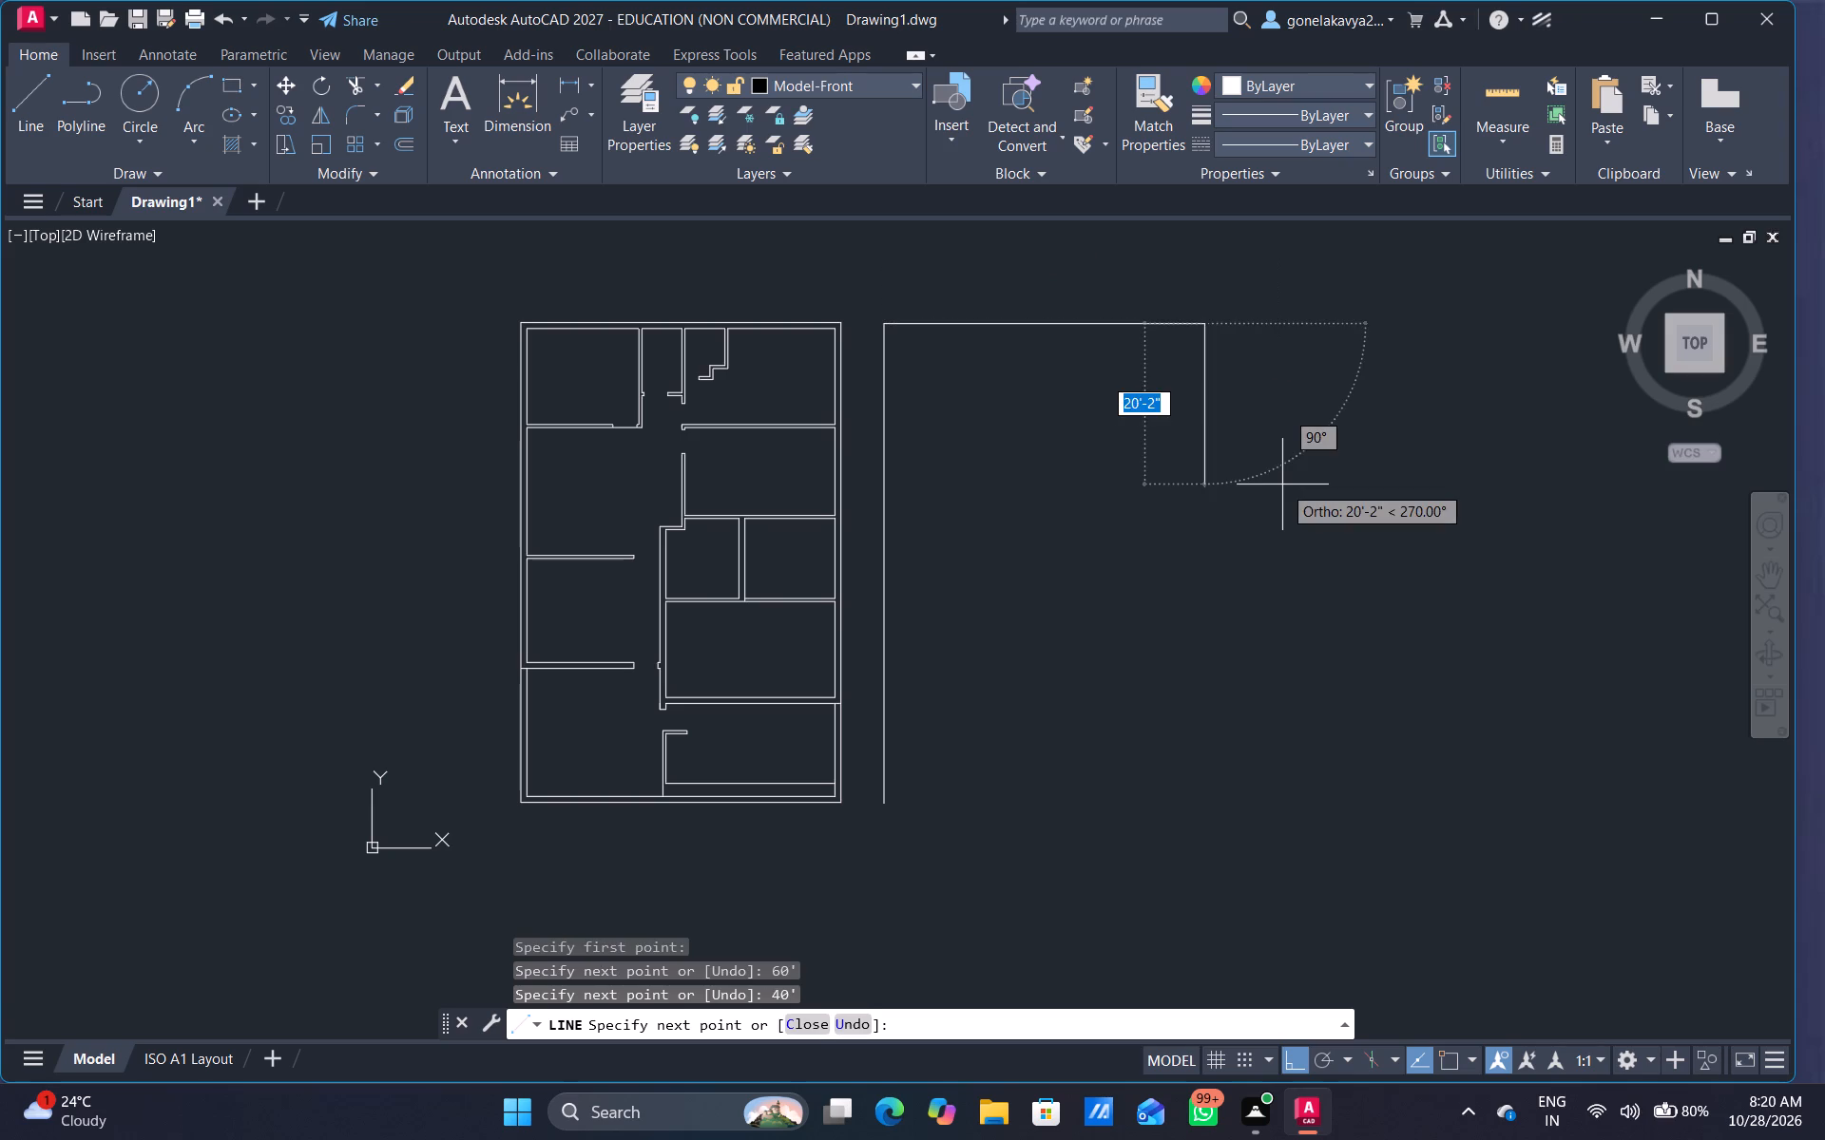
type("60'")
key("Return")
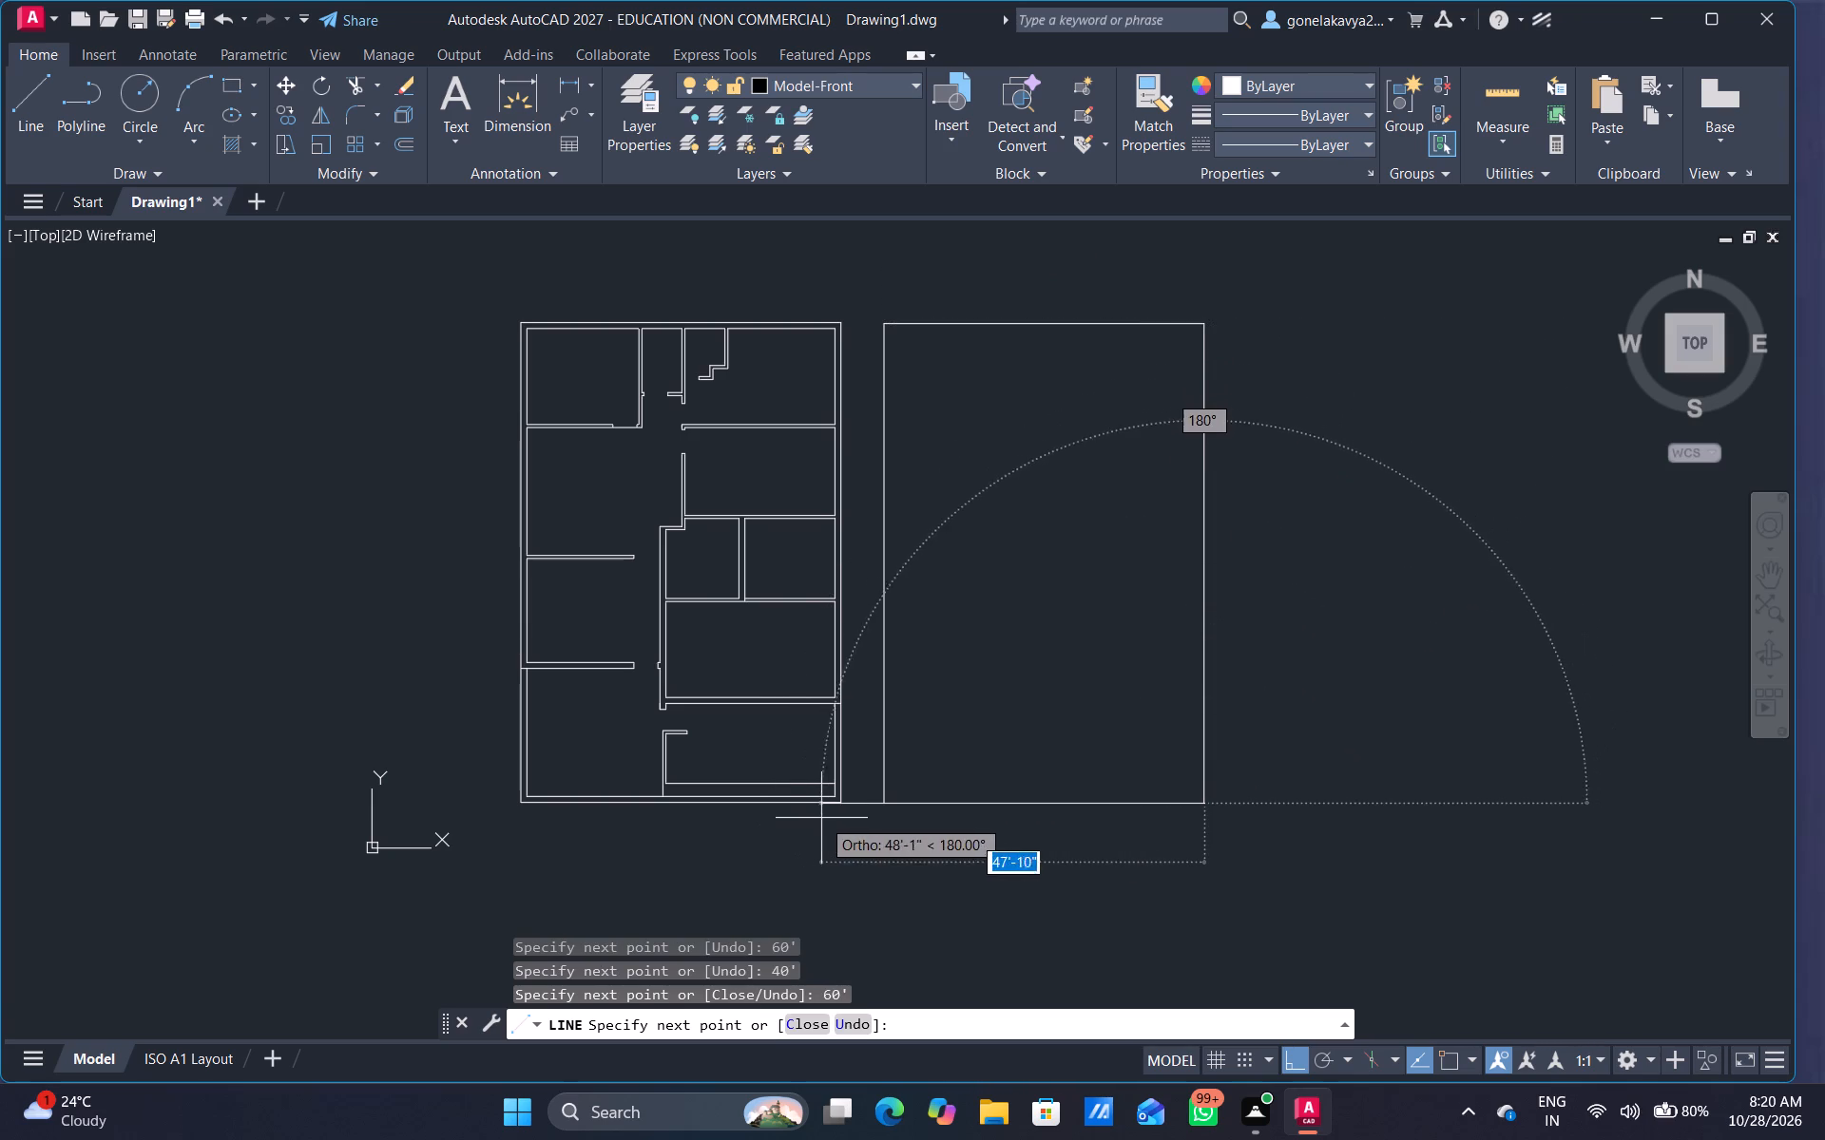
type("40'")
key("Return")
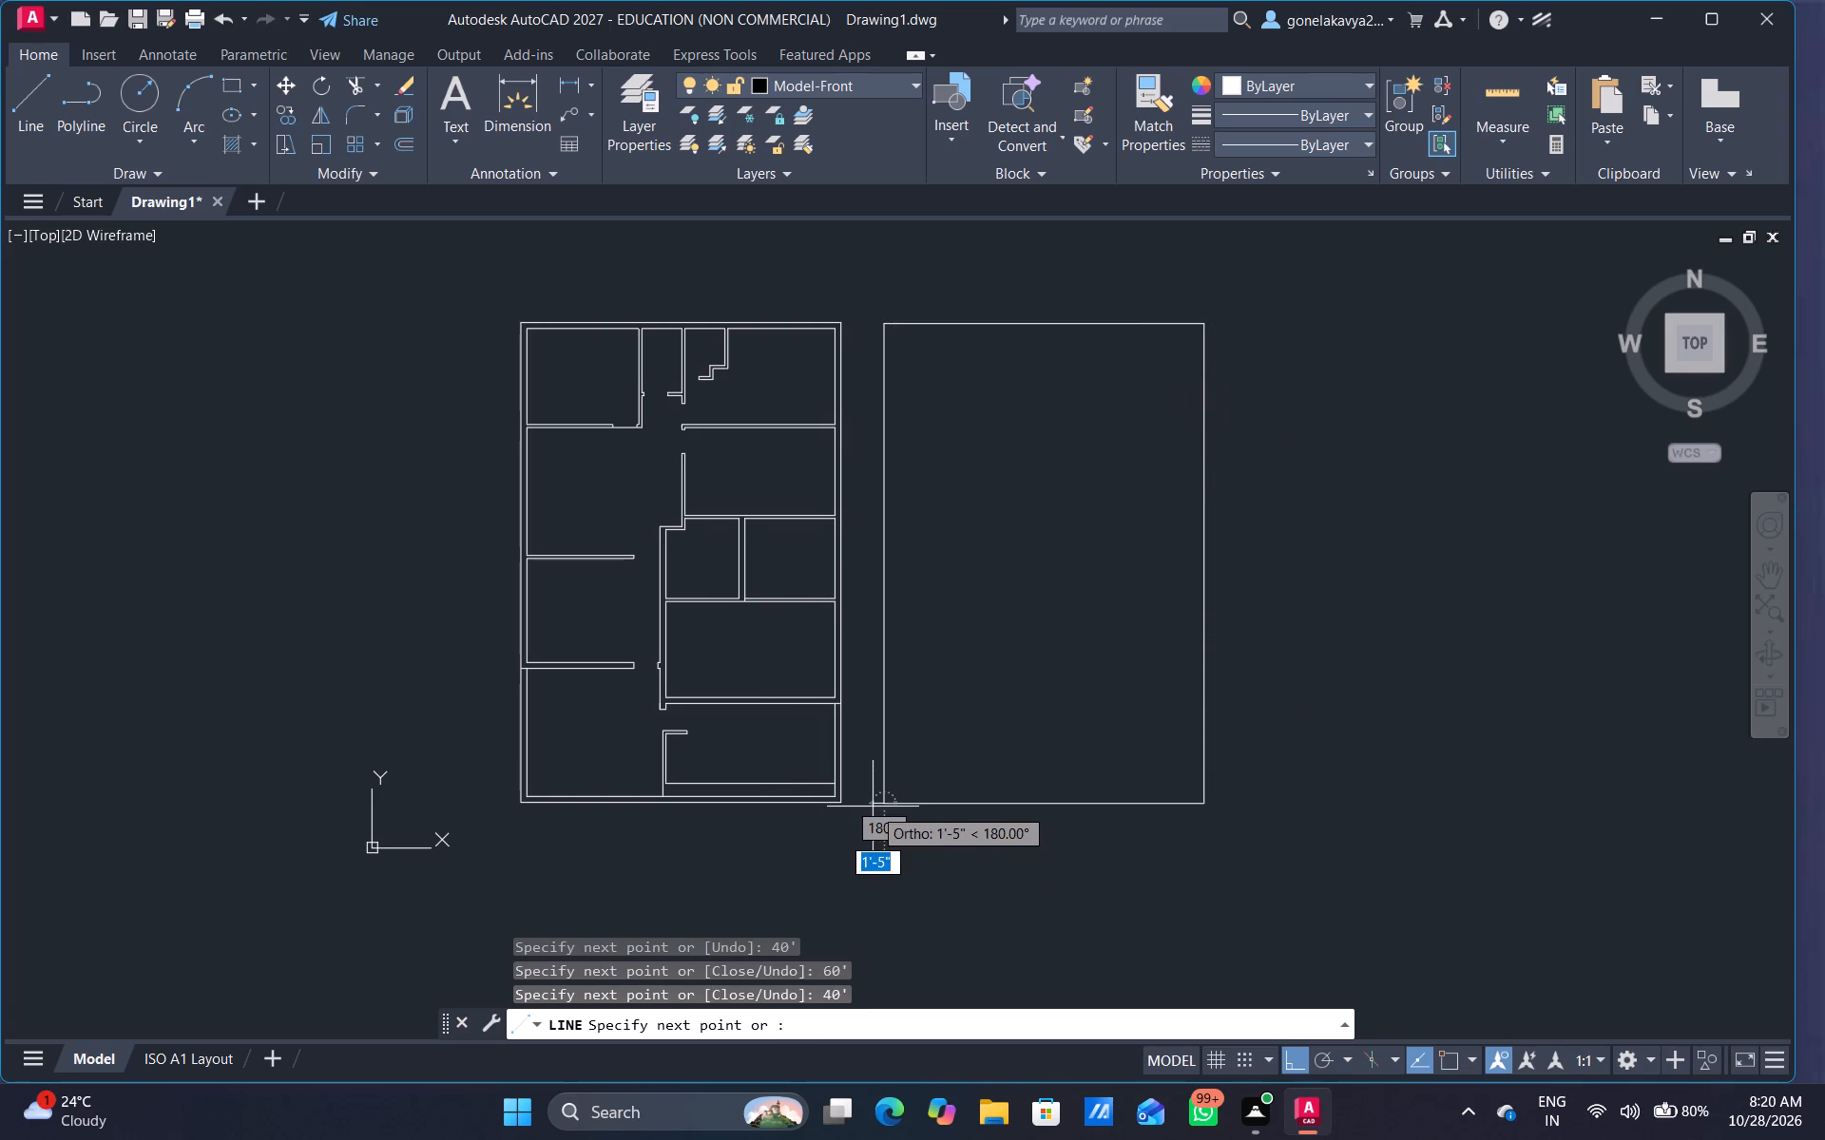
key("Escape")
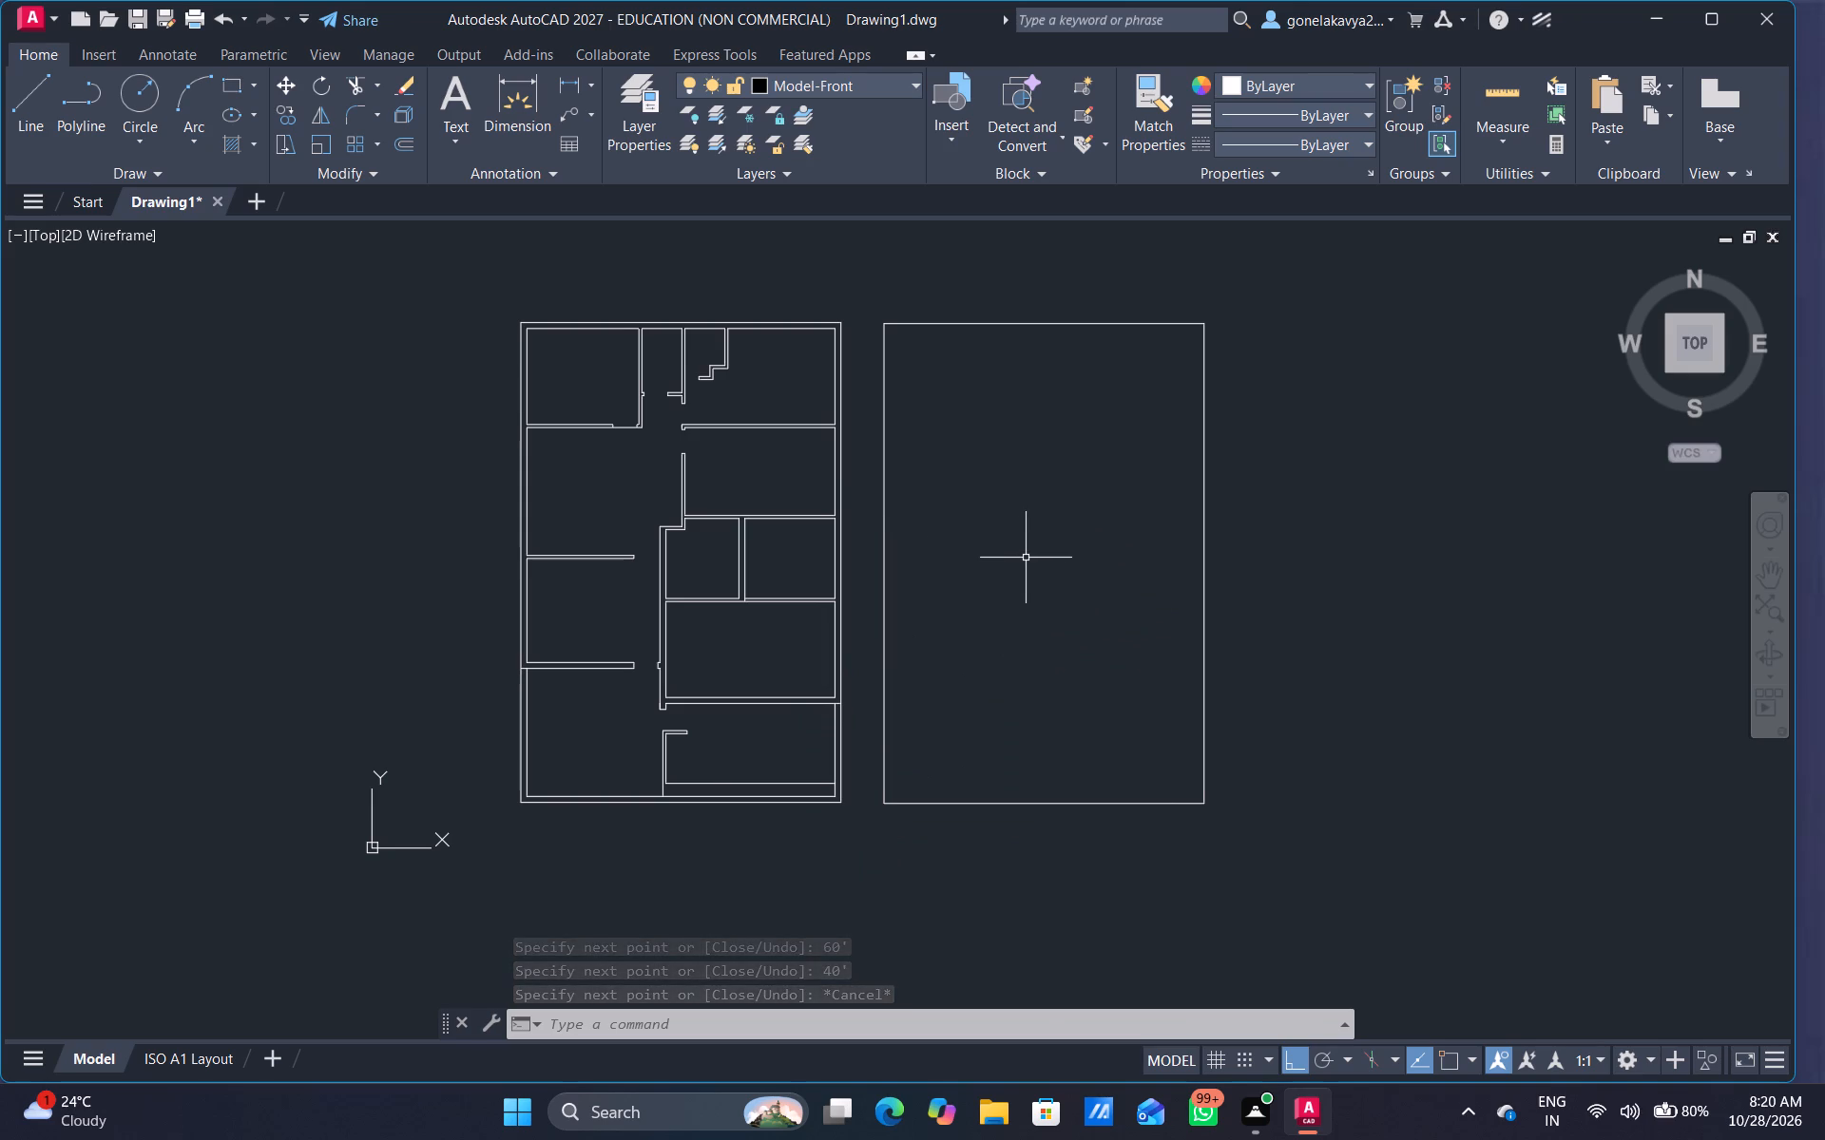
Offset the north and east lines of the new outline 9" inward.
scroll(1026, 558, "up", 1)
scroll(1026, 558, "down", 1)
middle_click_drag(1027, 558, 963, 568)
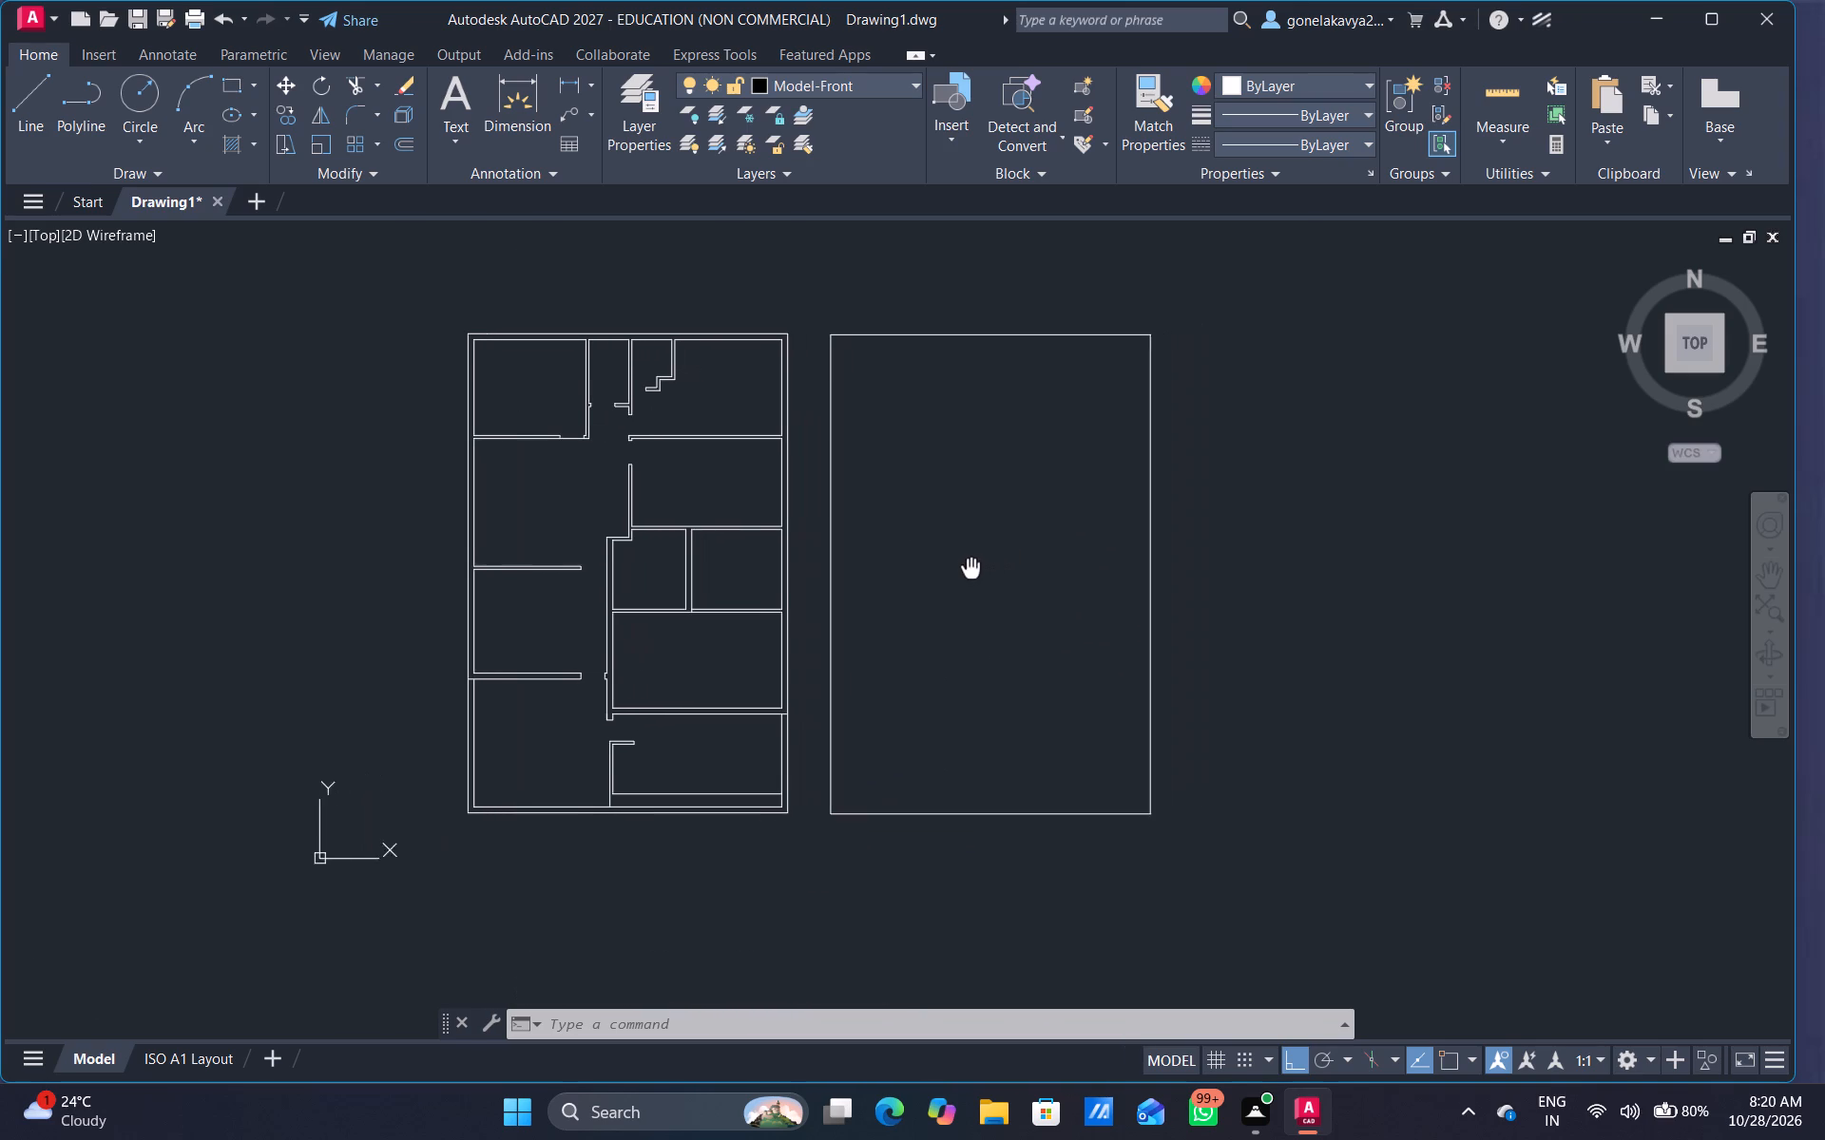
middle_click_drag(963, 568, 981, 560)
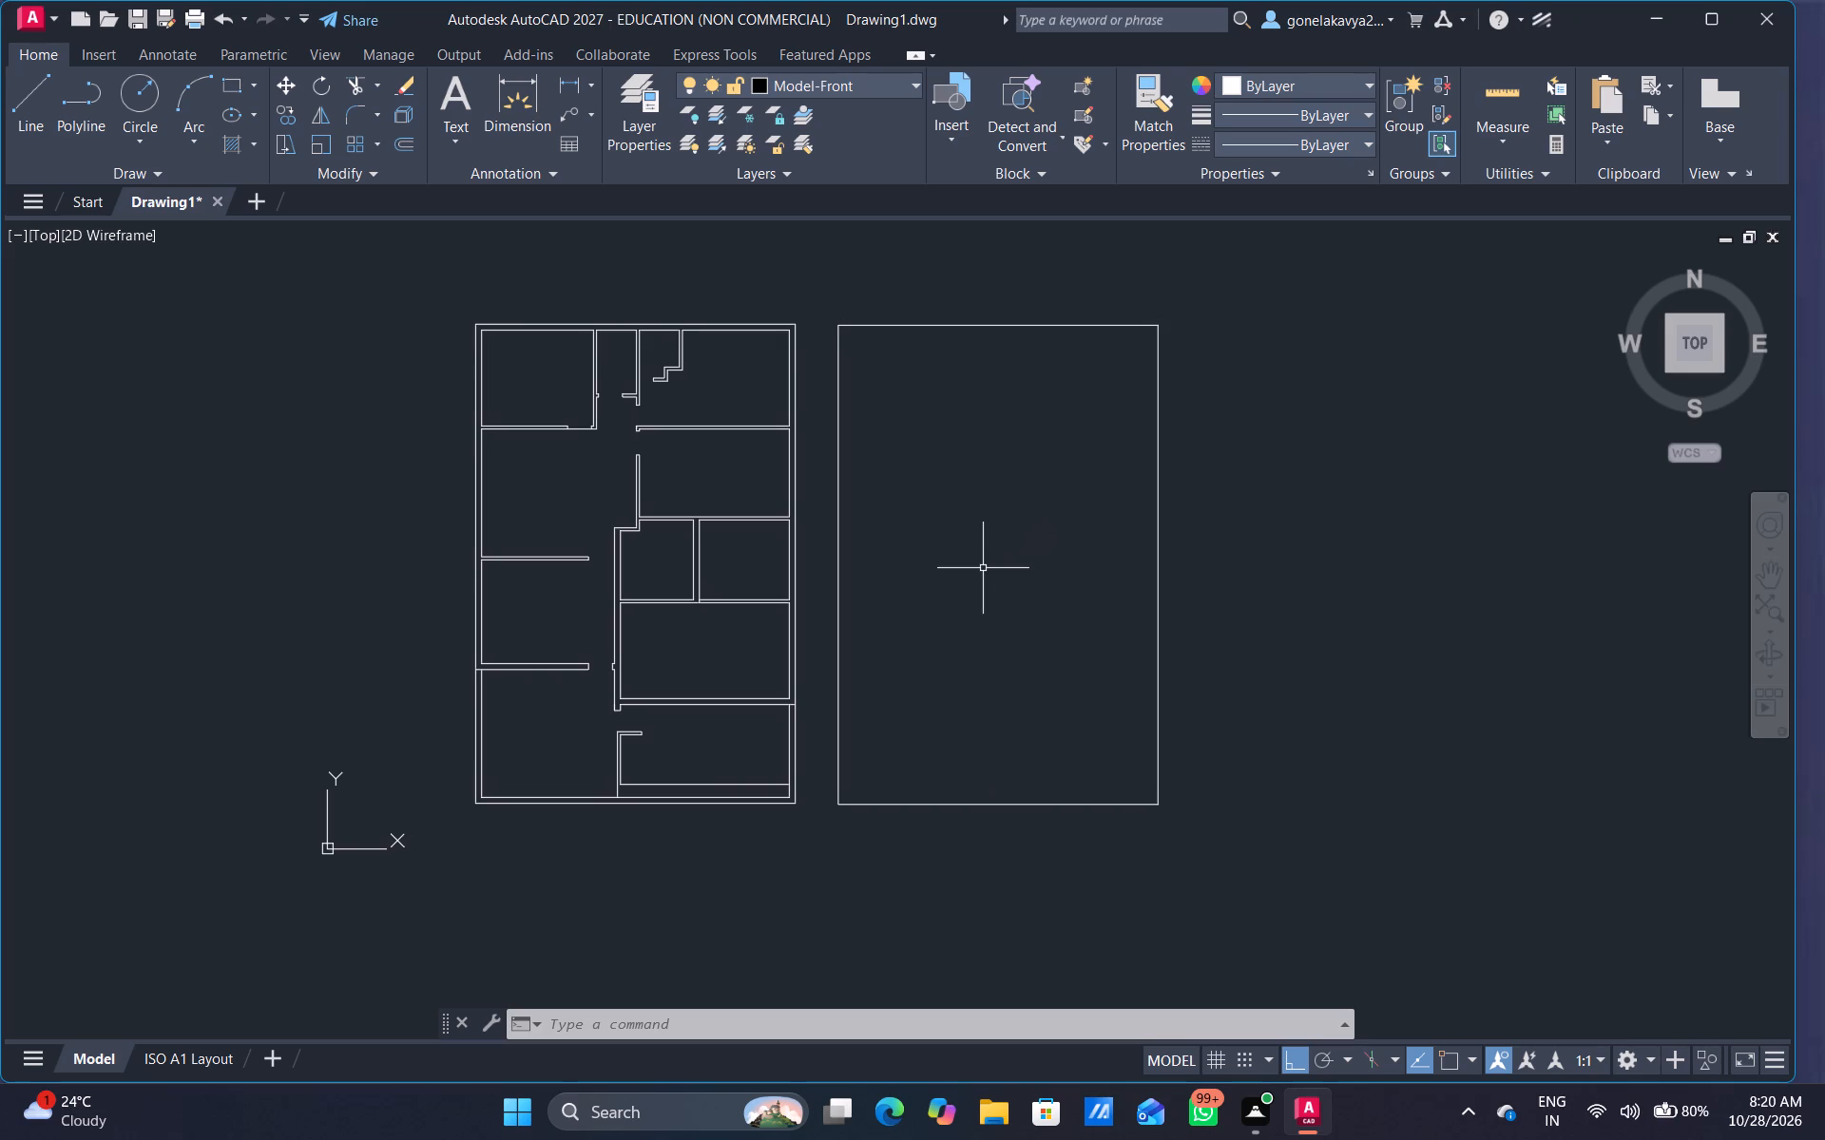
key("Escape")
key("o")
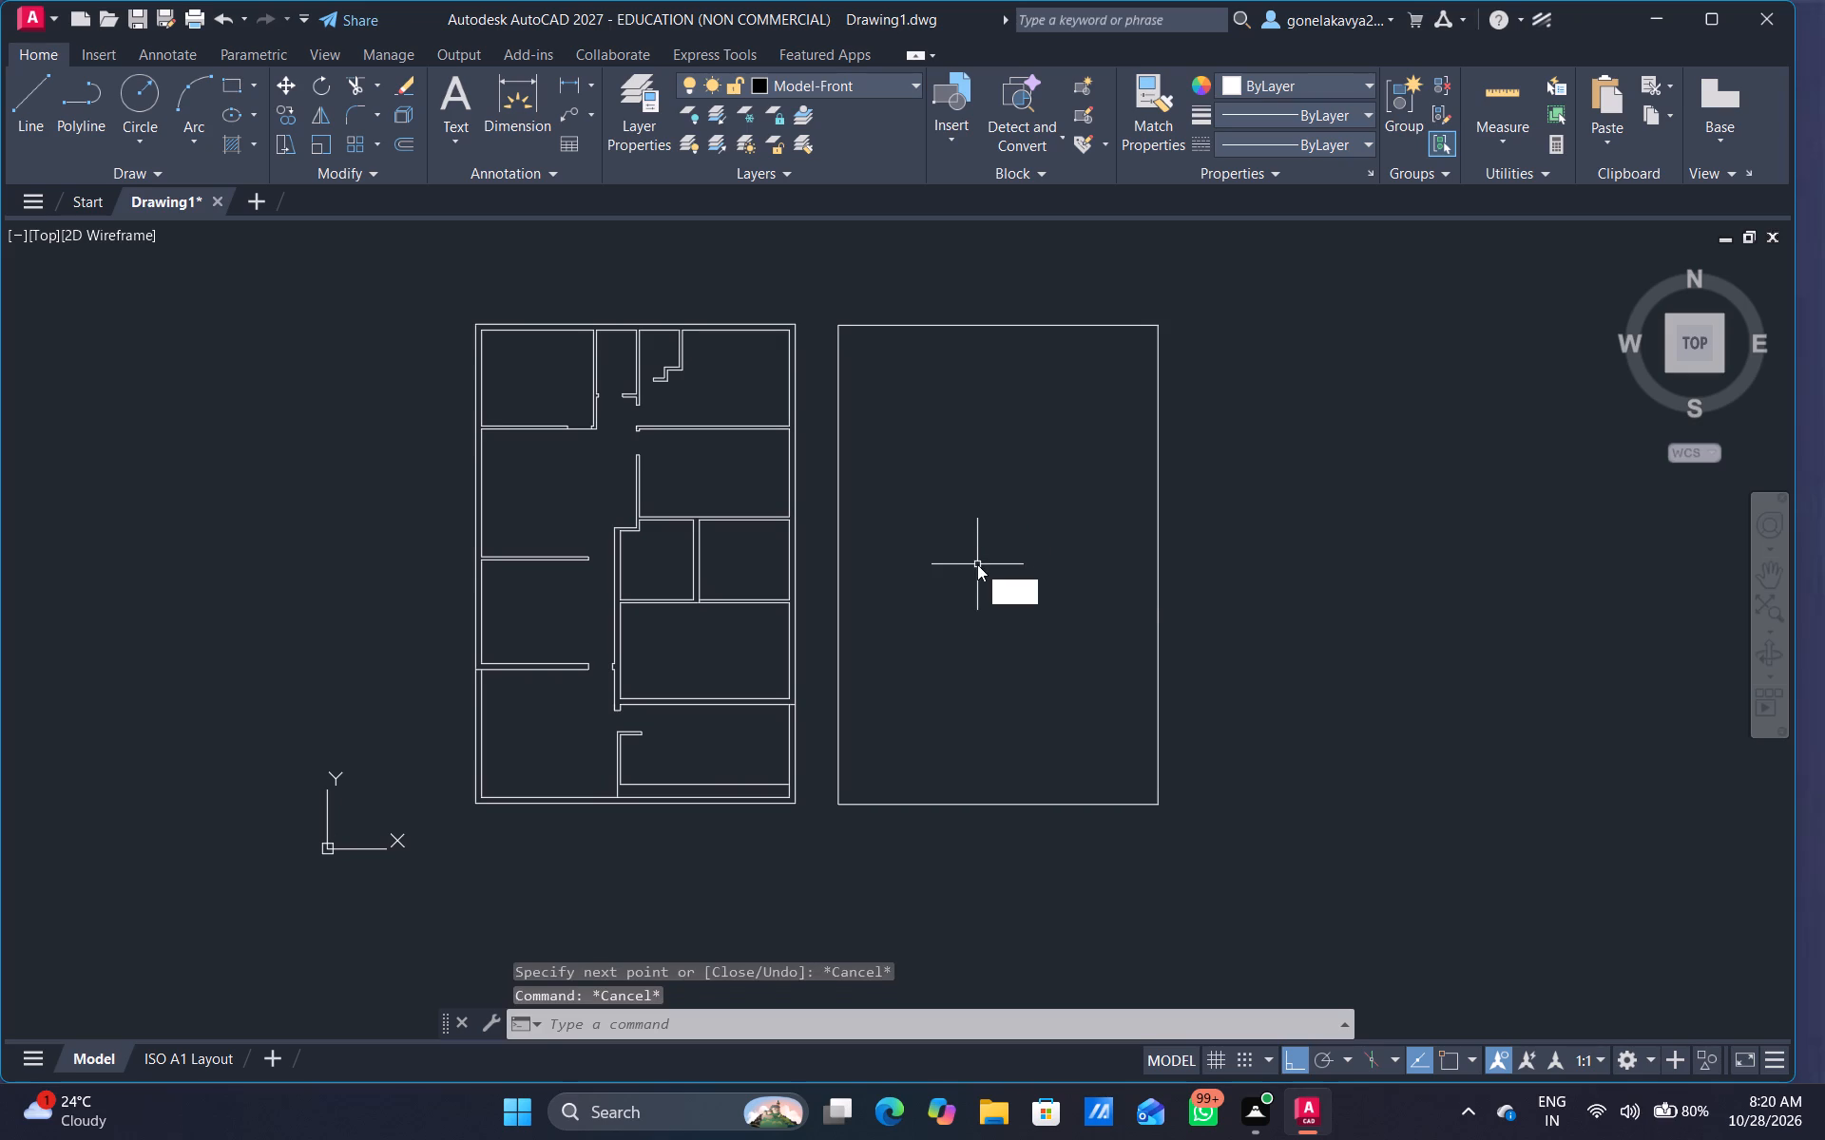
key("Return")
left_click_drag(950, 509, 957, 551)
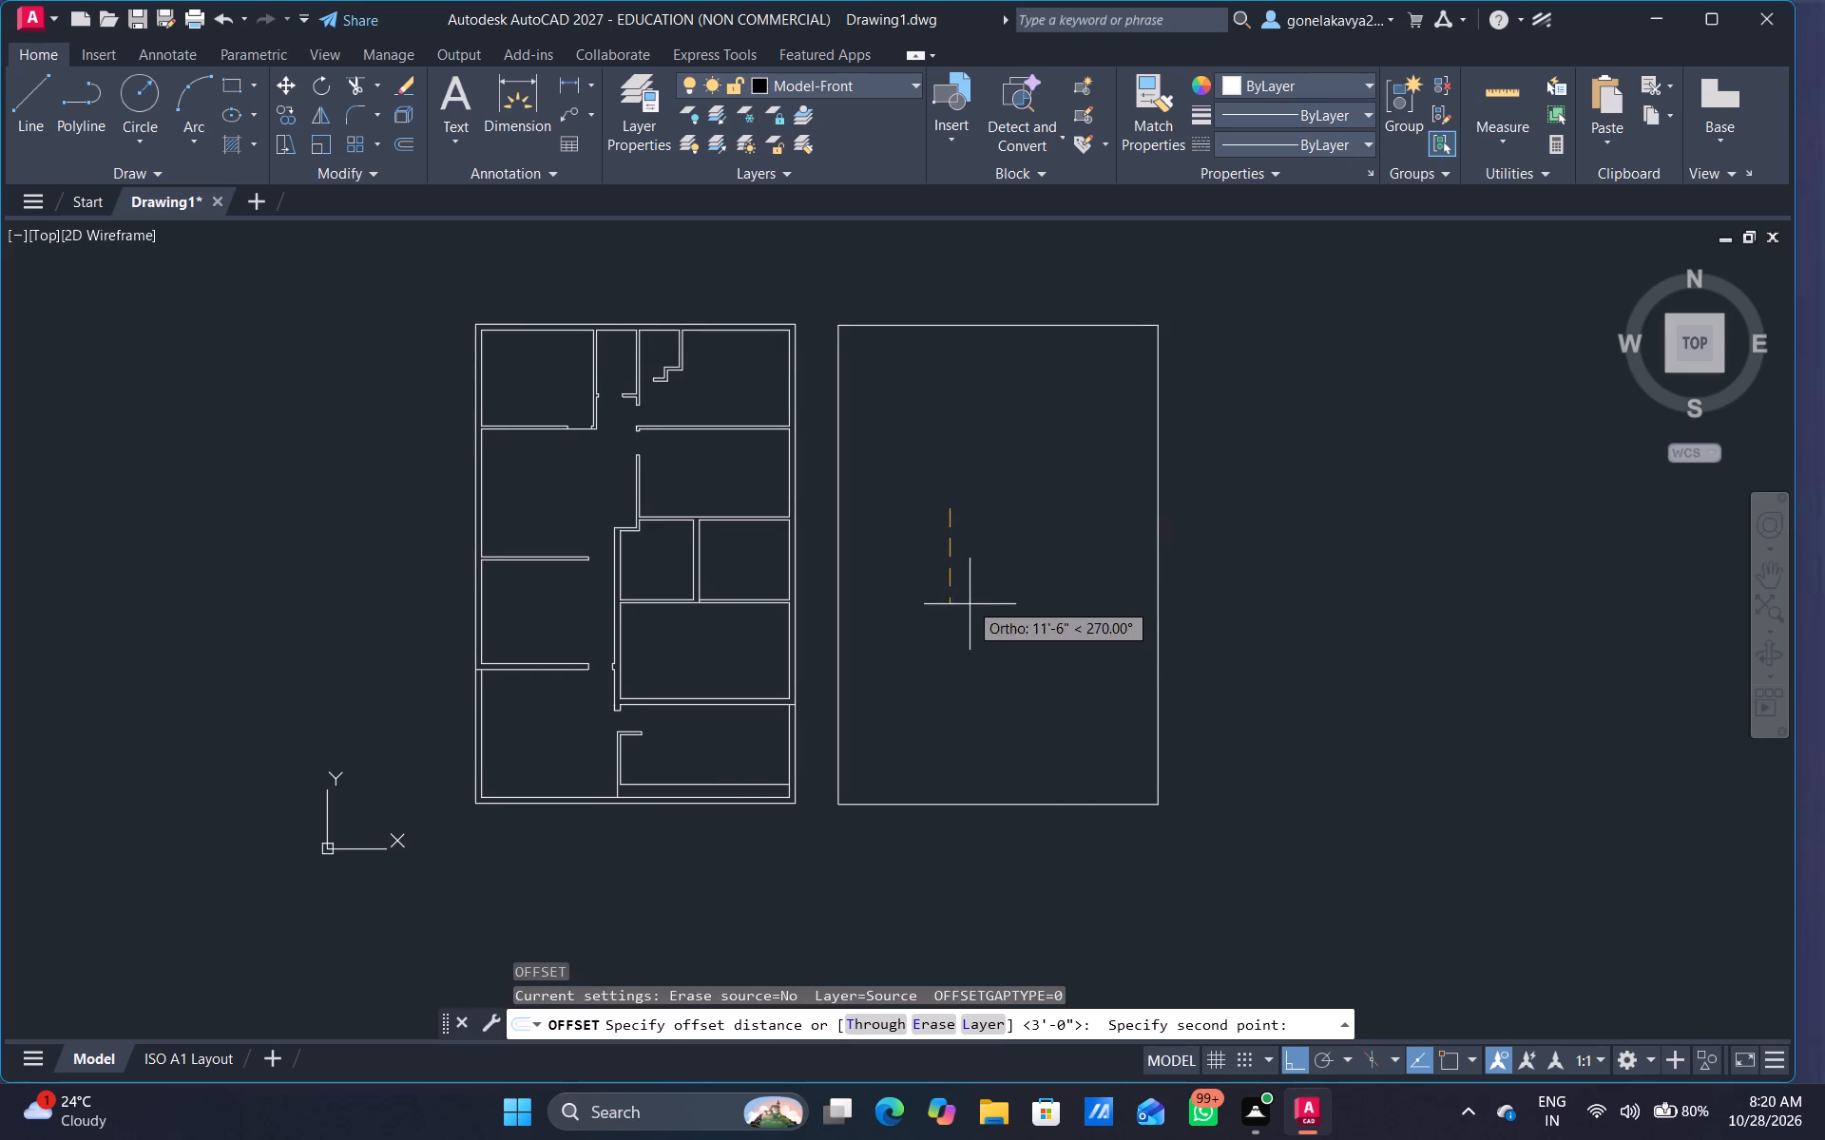
left_click(986, 626)
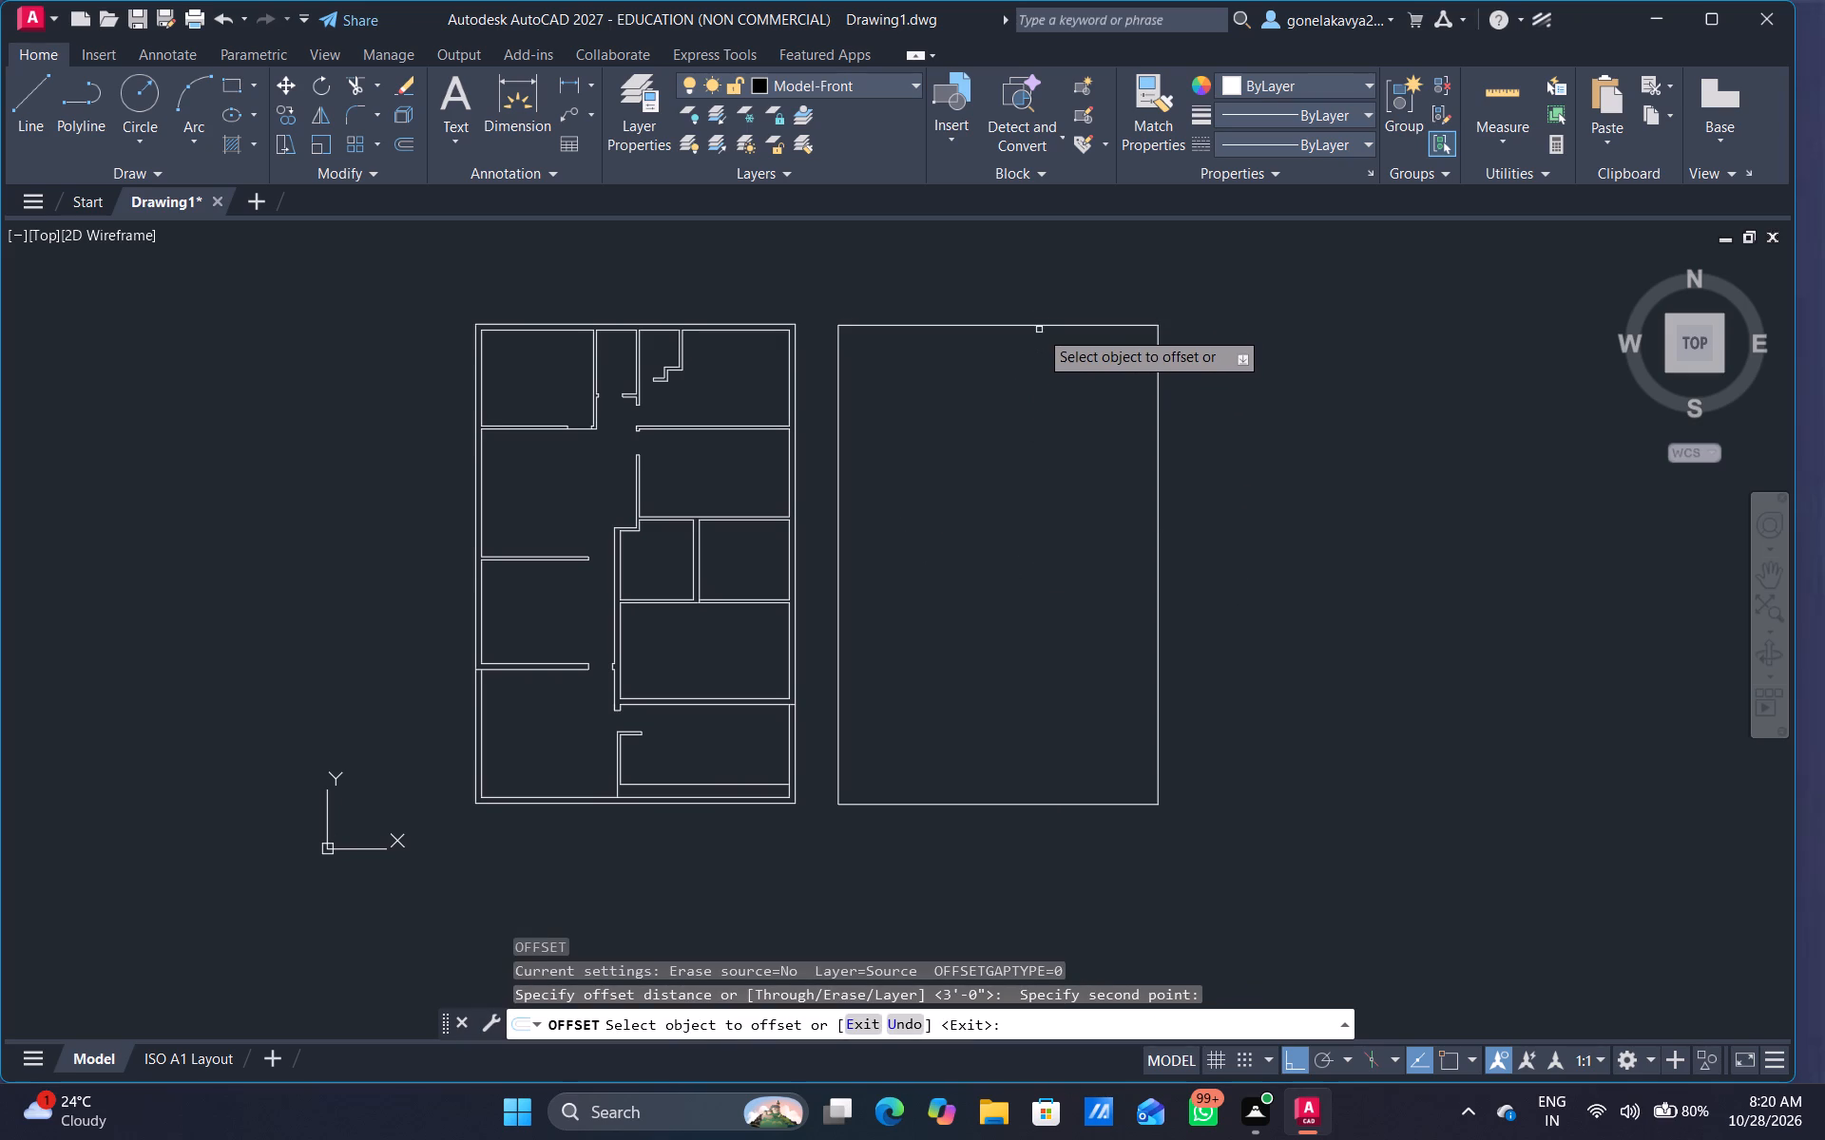
left_click(1039, 328)
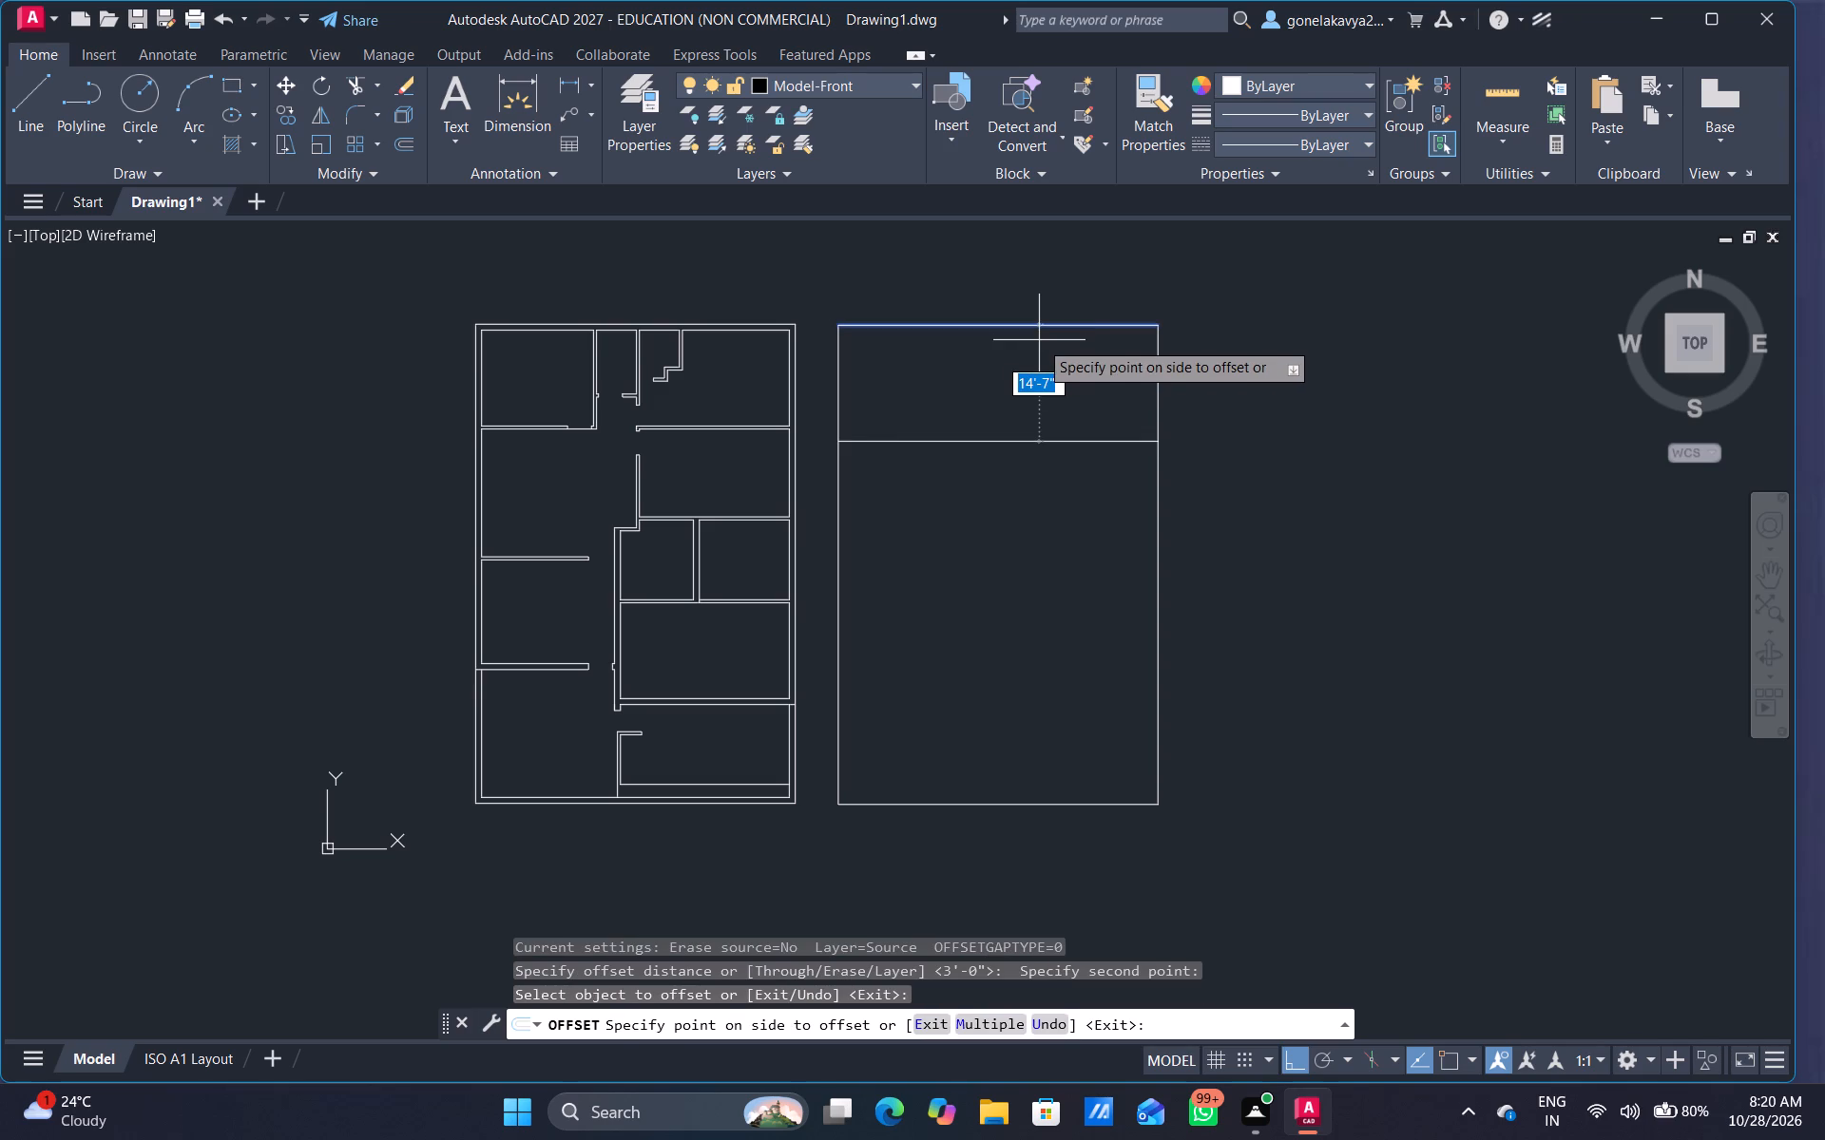
type("9\"")
key("Return")
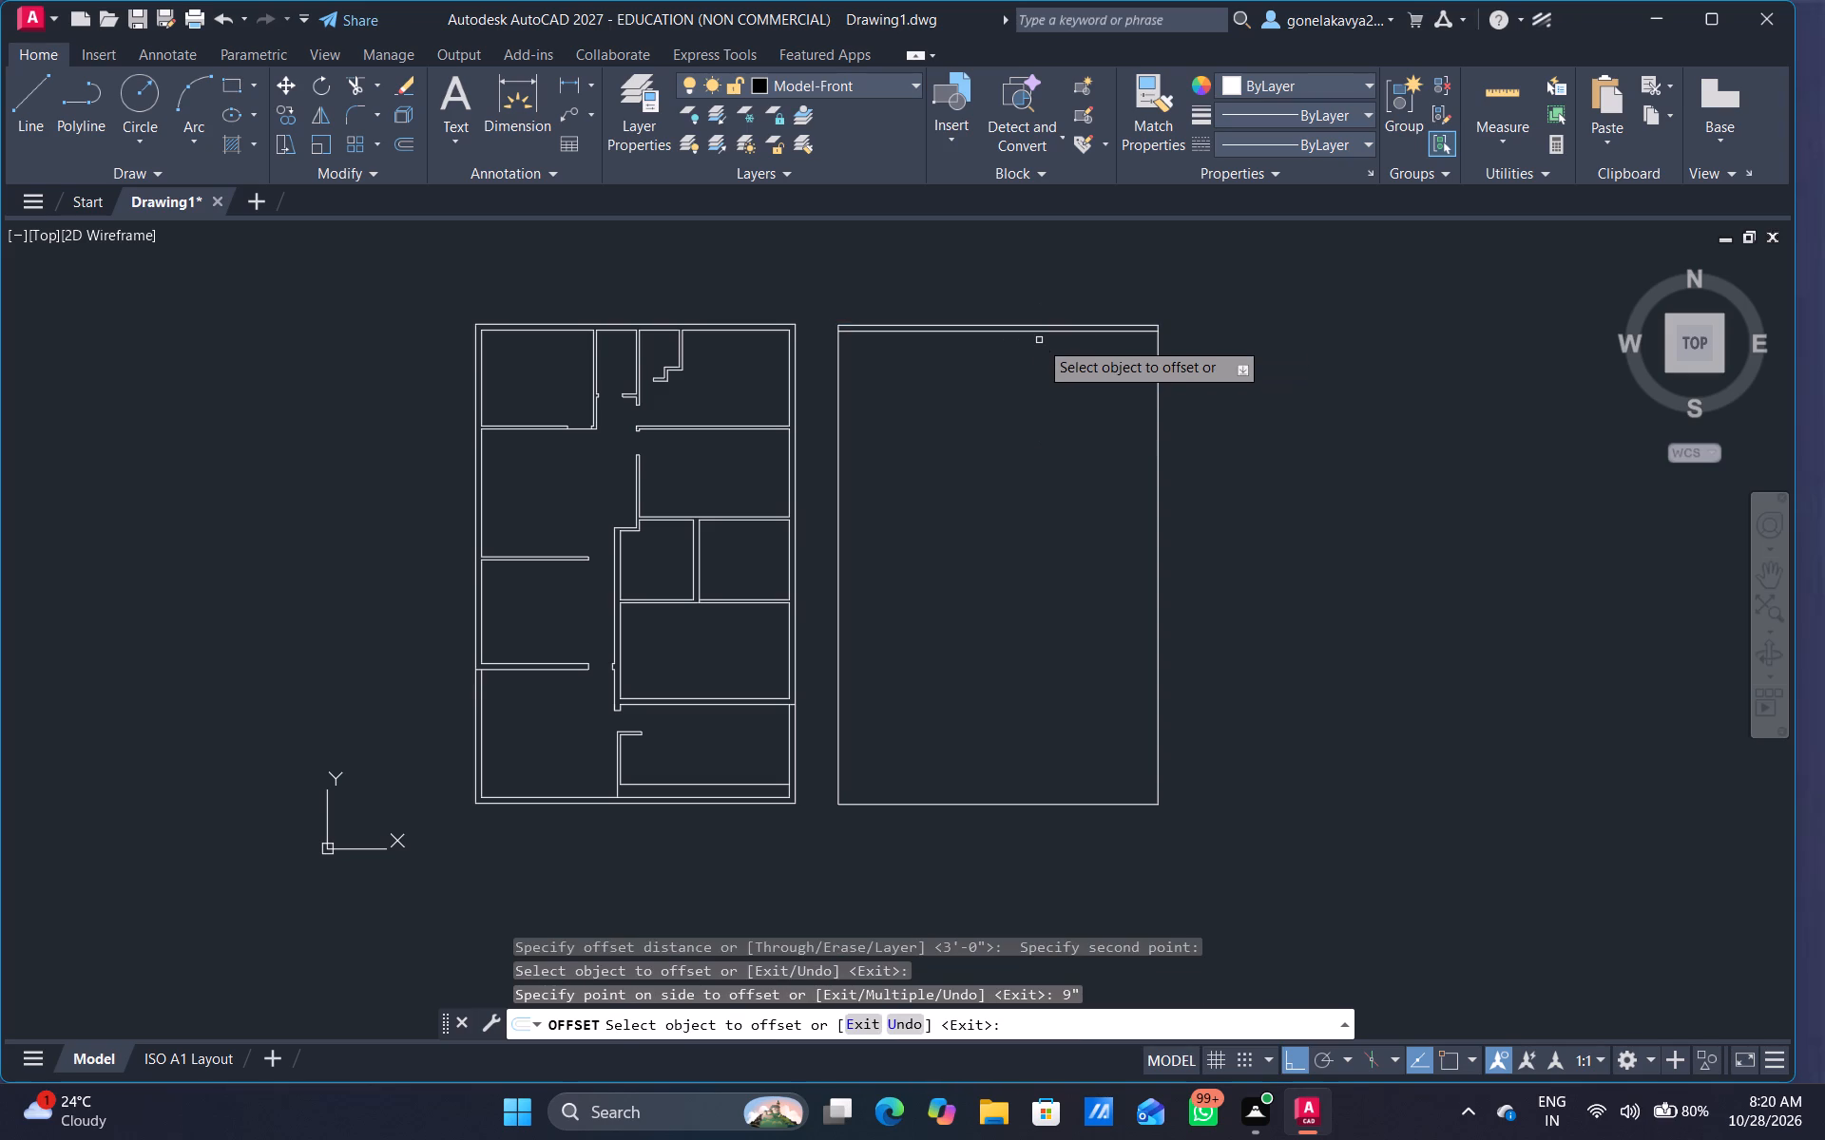
left_click(1153, 512)
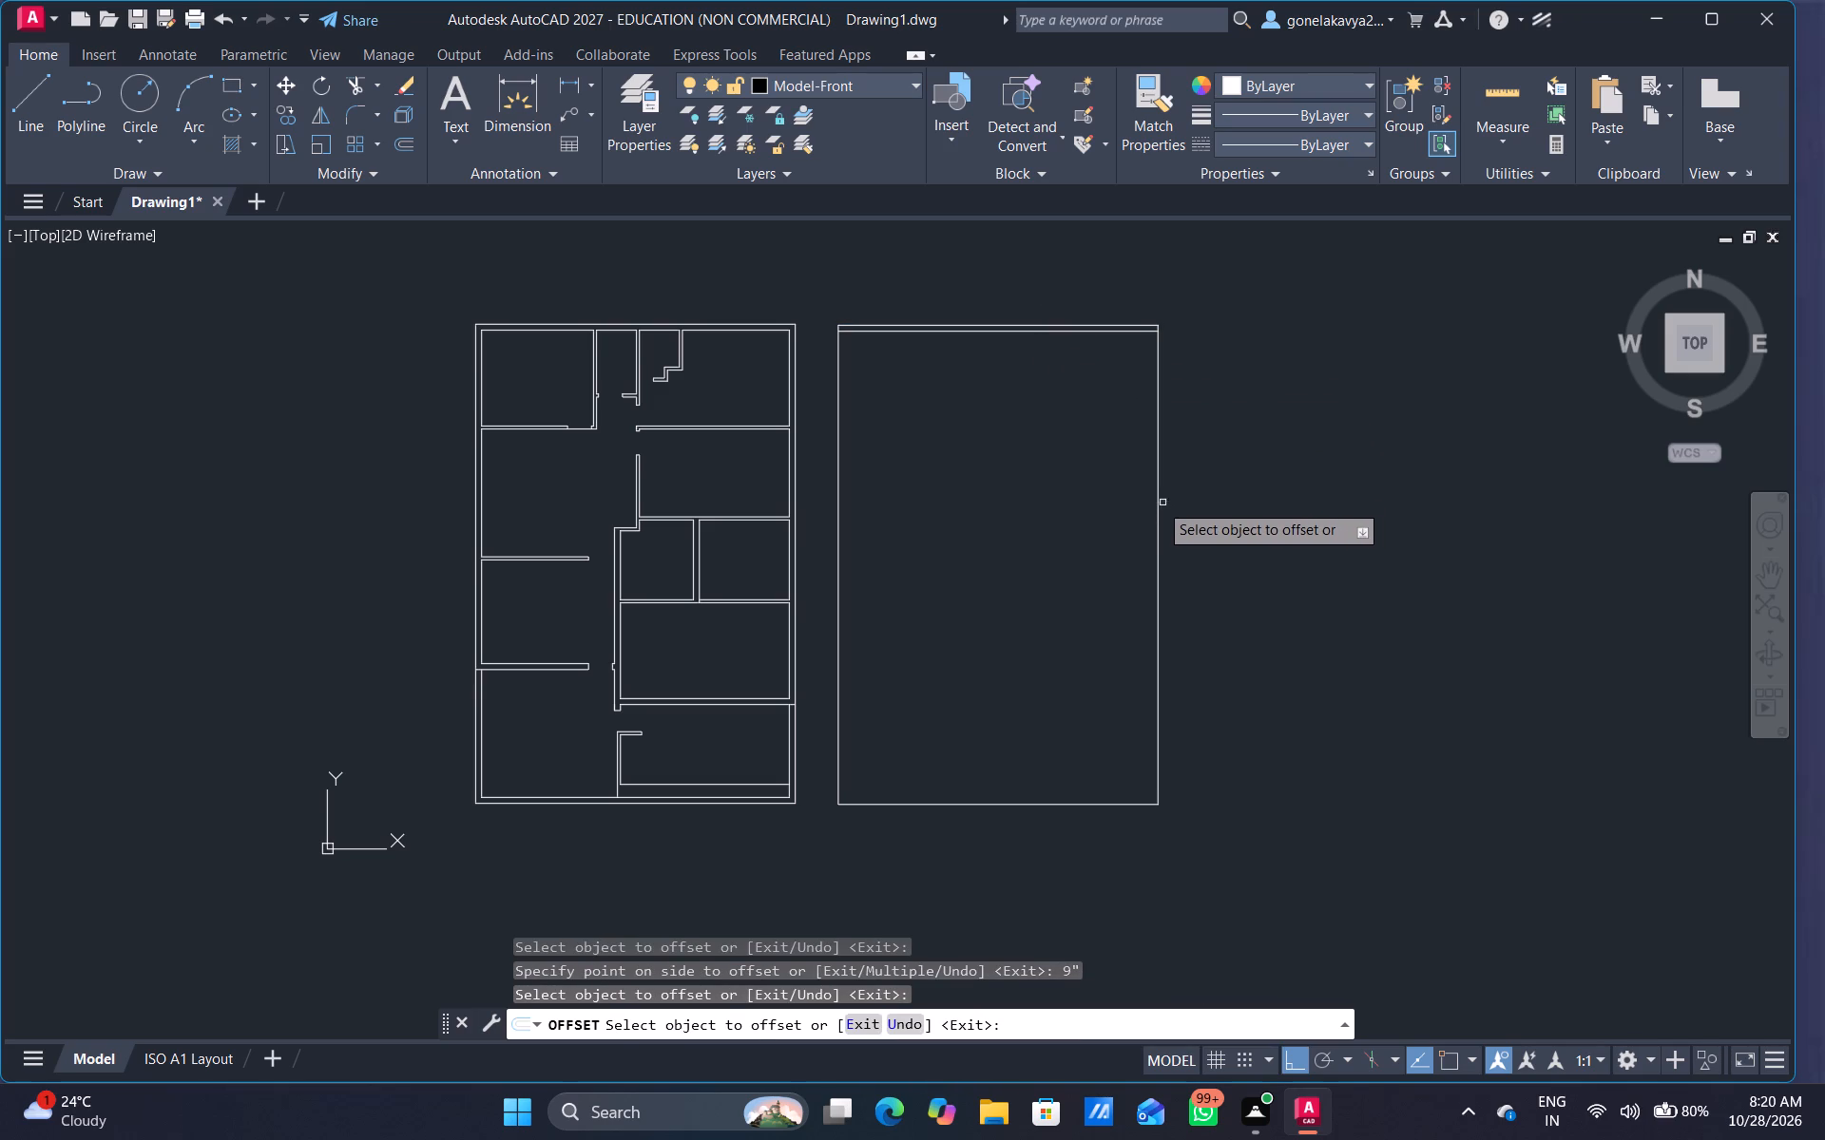
left_click(1161, 503)
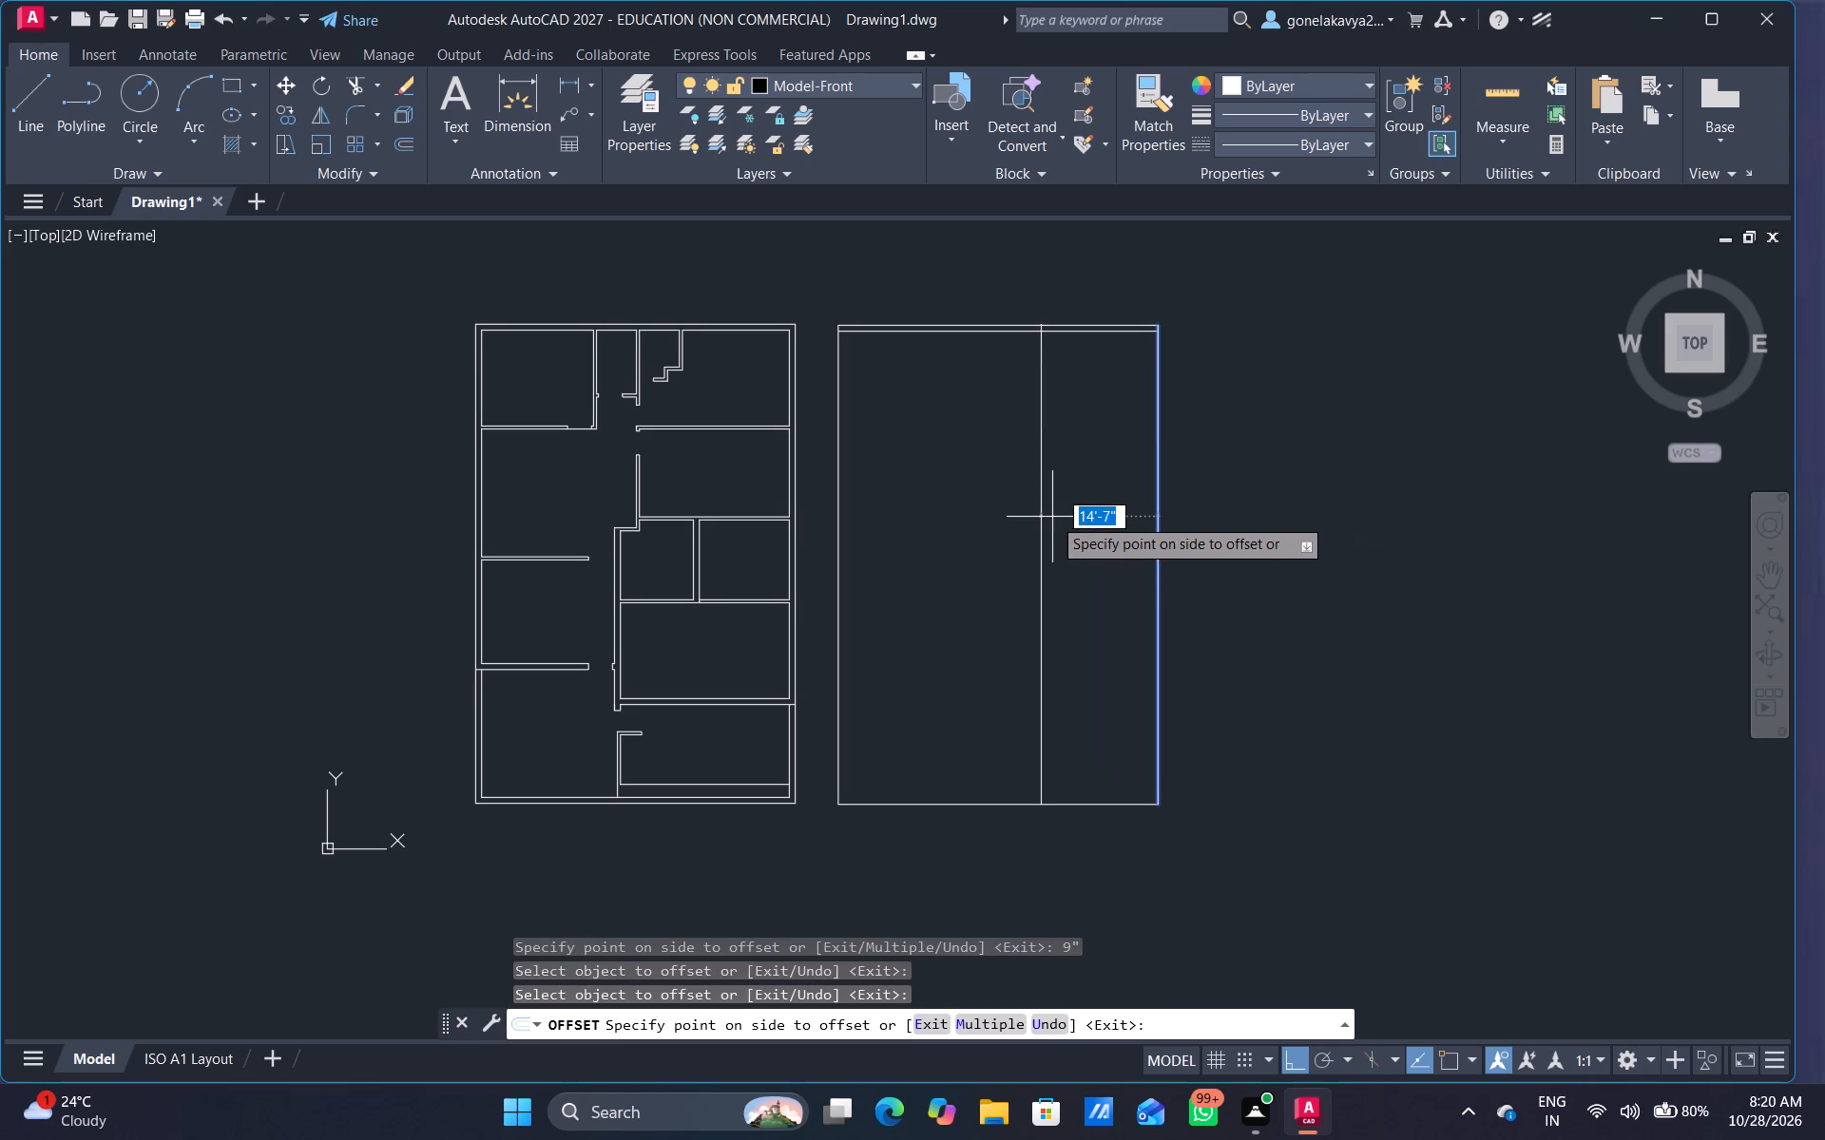
type("9\"")
key("Return")
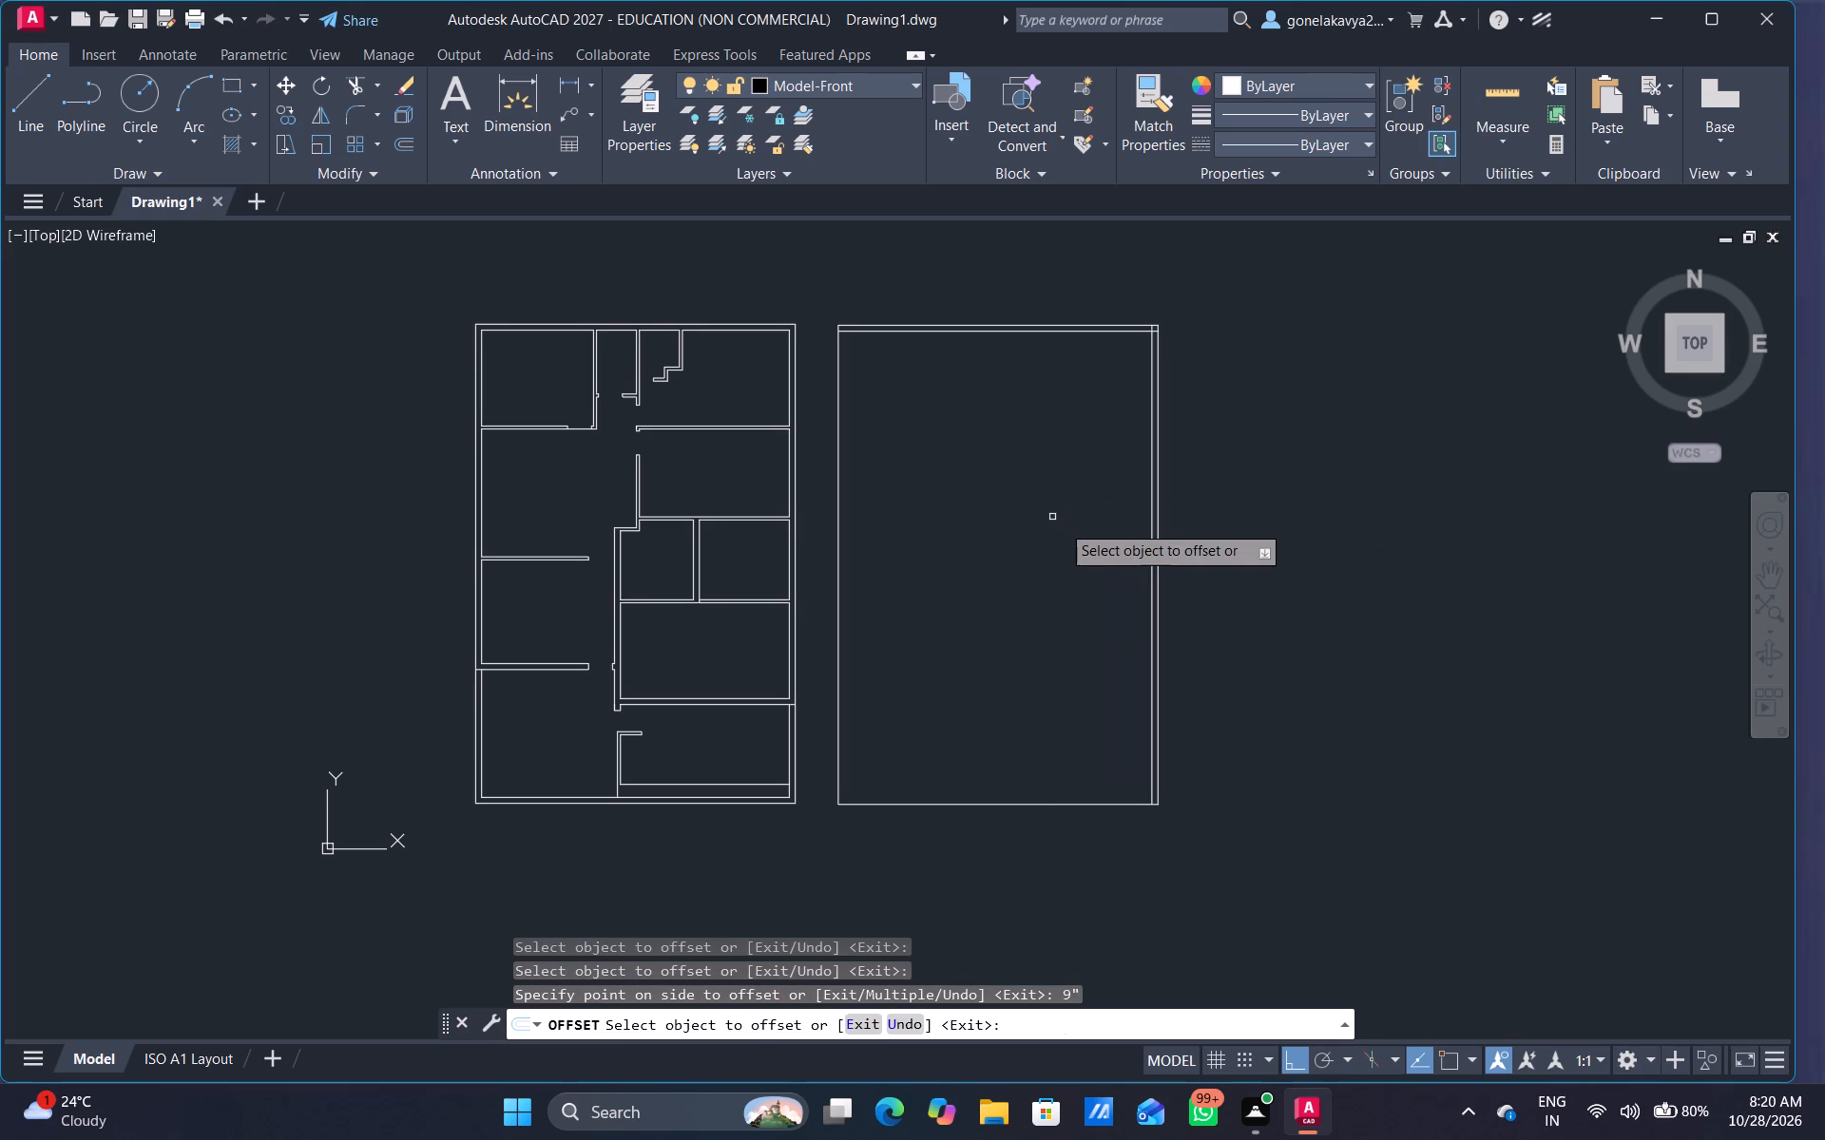
Offset the south and west lines of the new outline 9" inward.
middle_click_drag(1140, 718, 1176, 636)
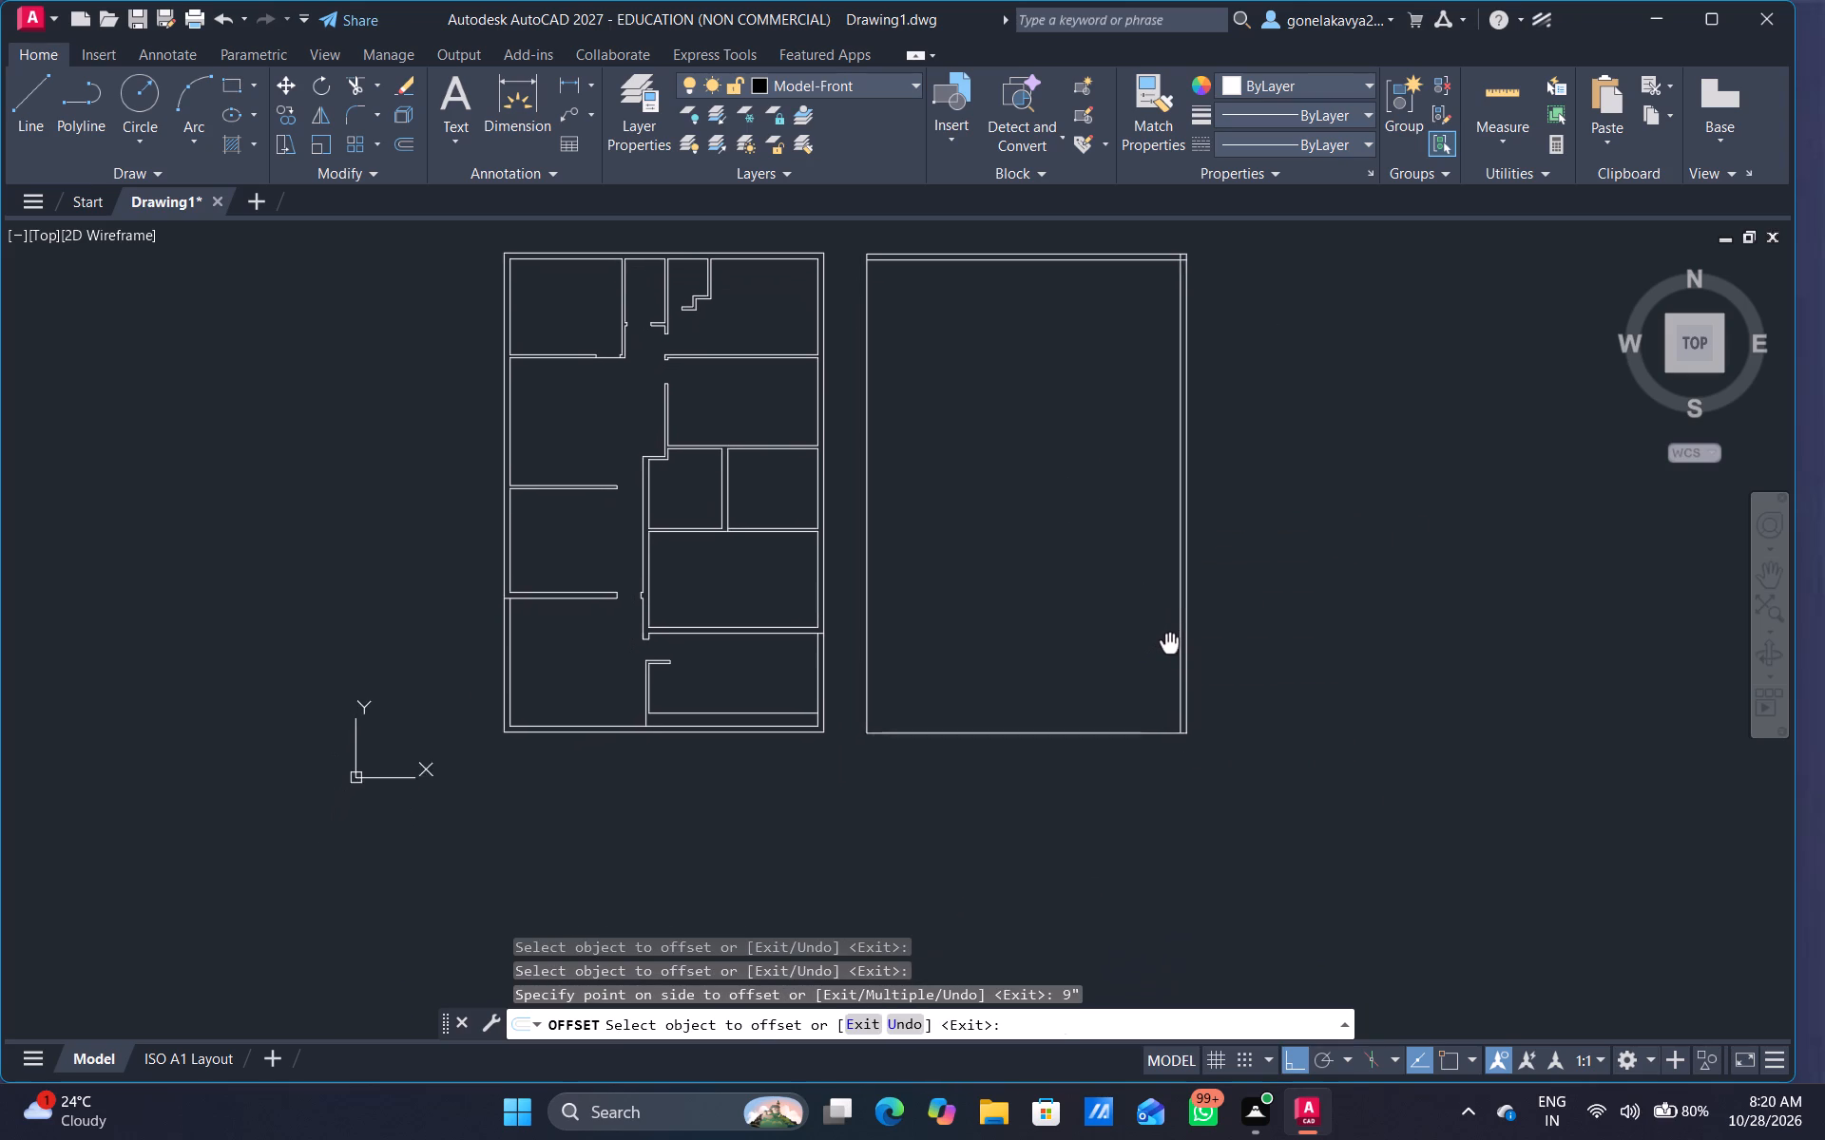
middle_click_drag(1176, 636, 1191, 638)
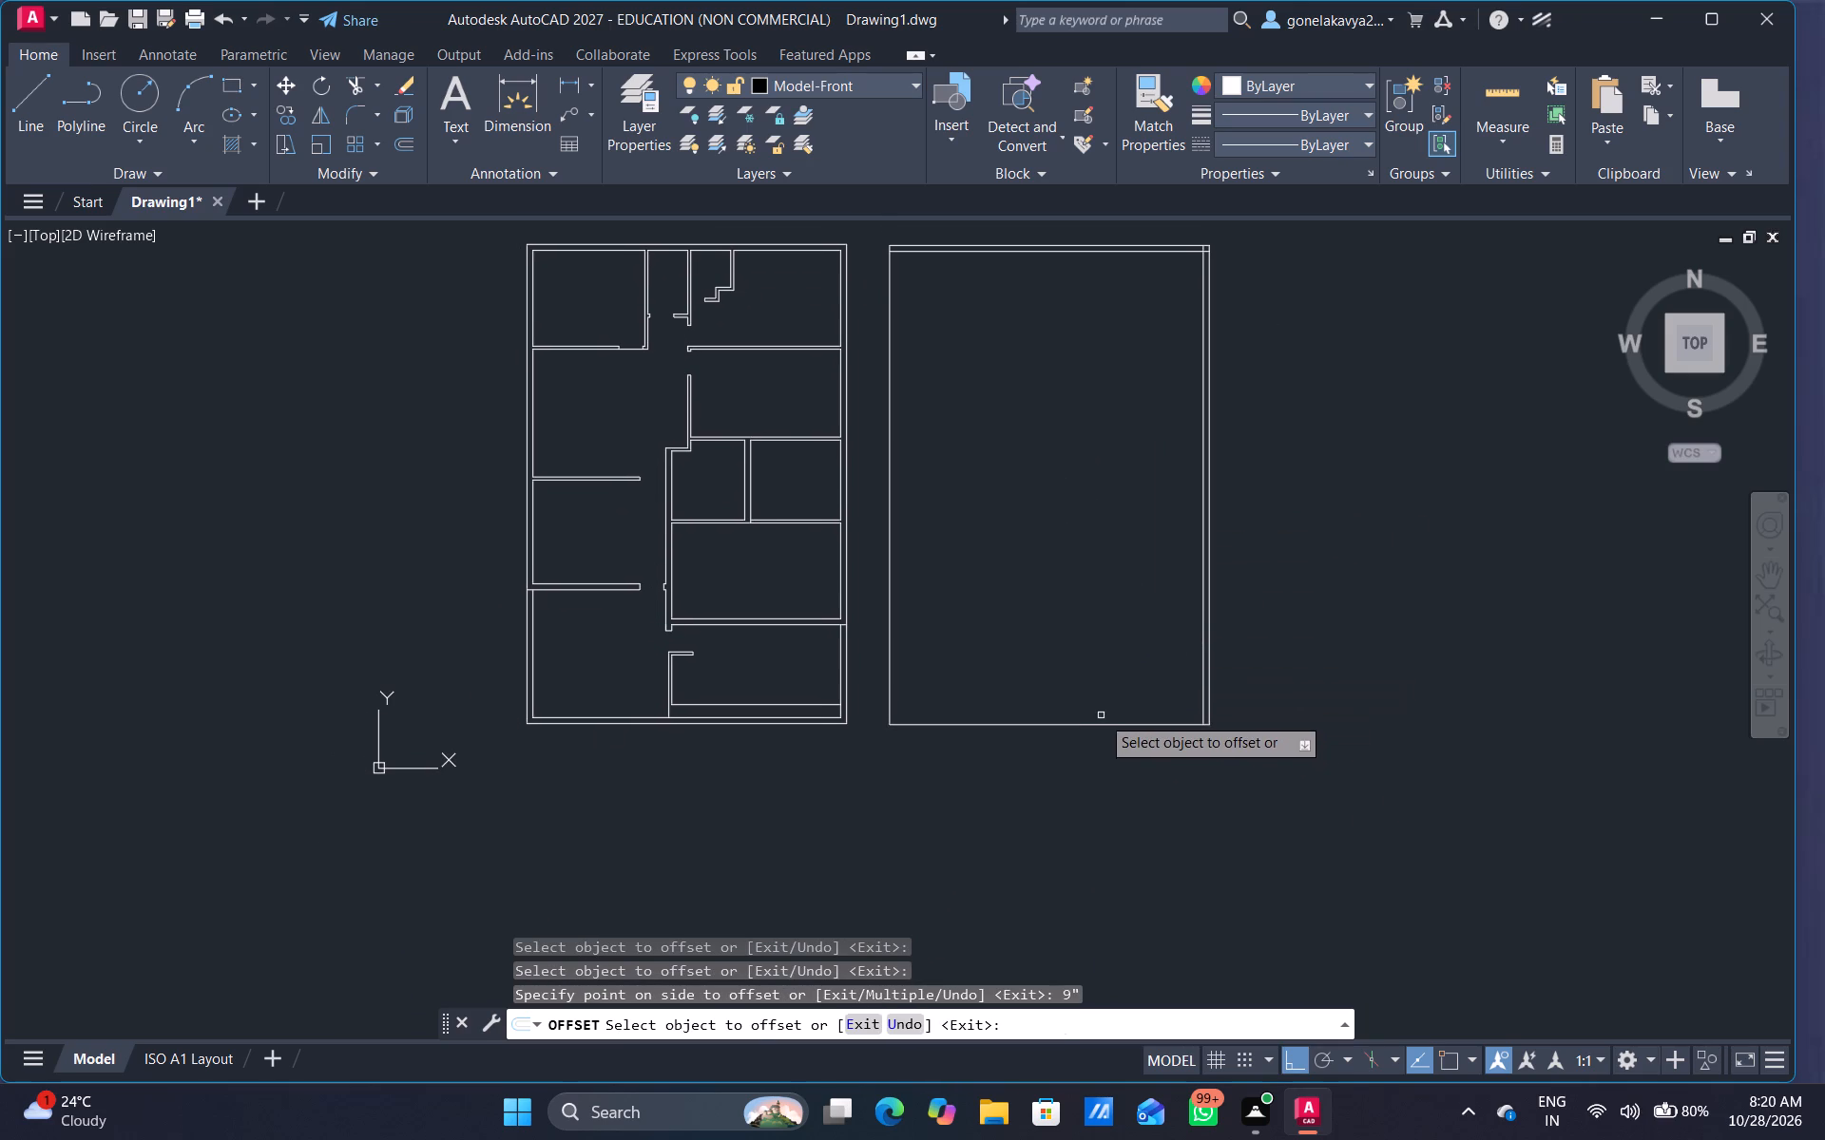
left_click(1107, 723)
type("9\"")
key("Return")
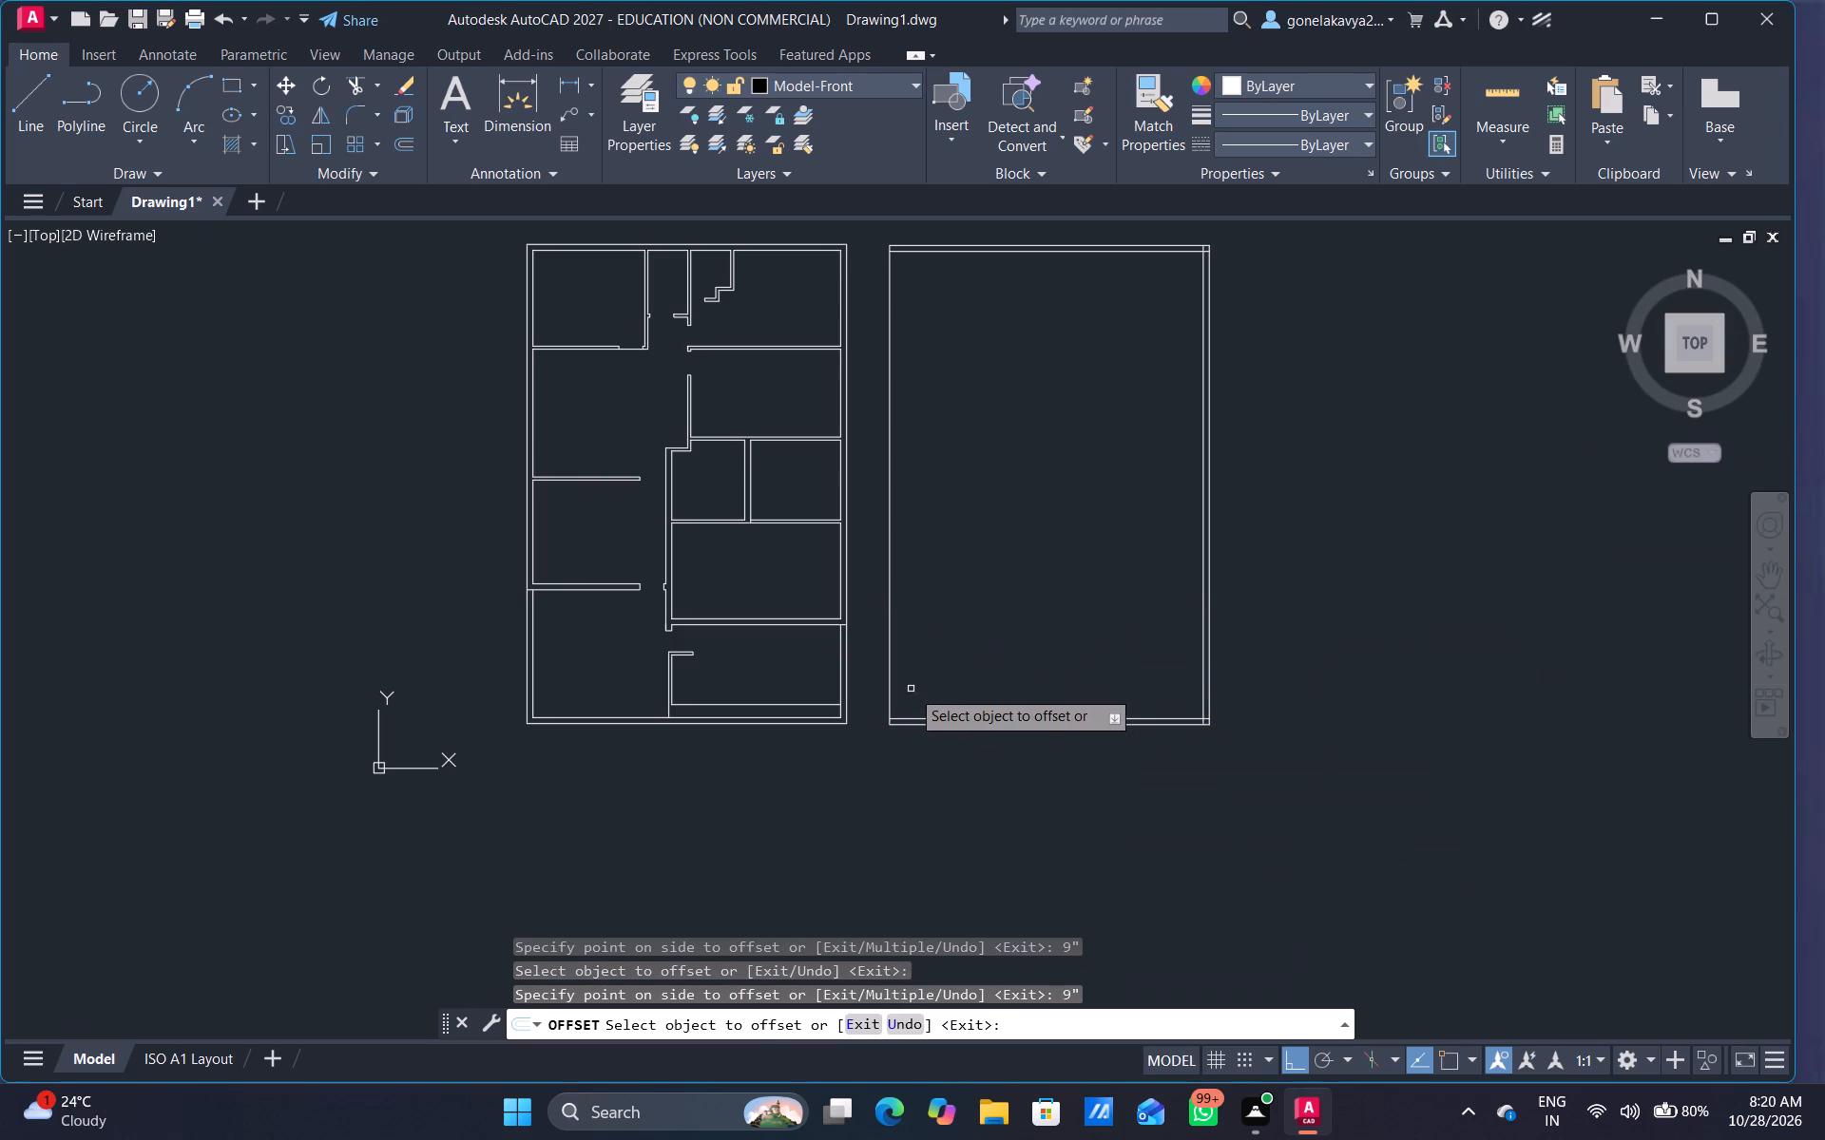
left_click(890, 591)
type("9\"")
key("Return")
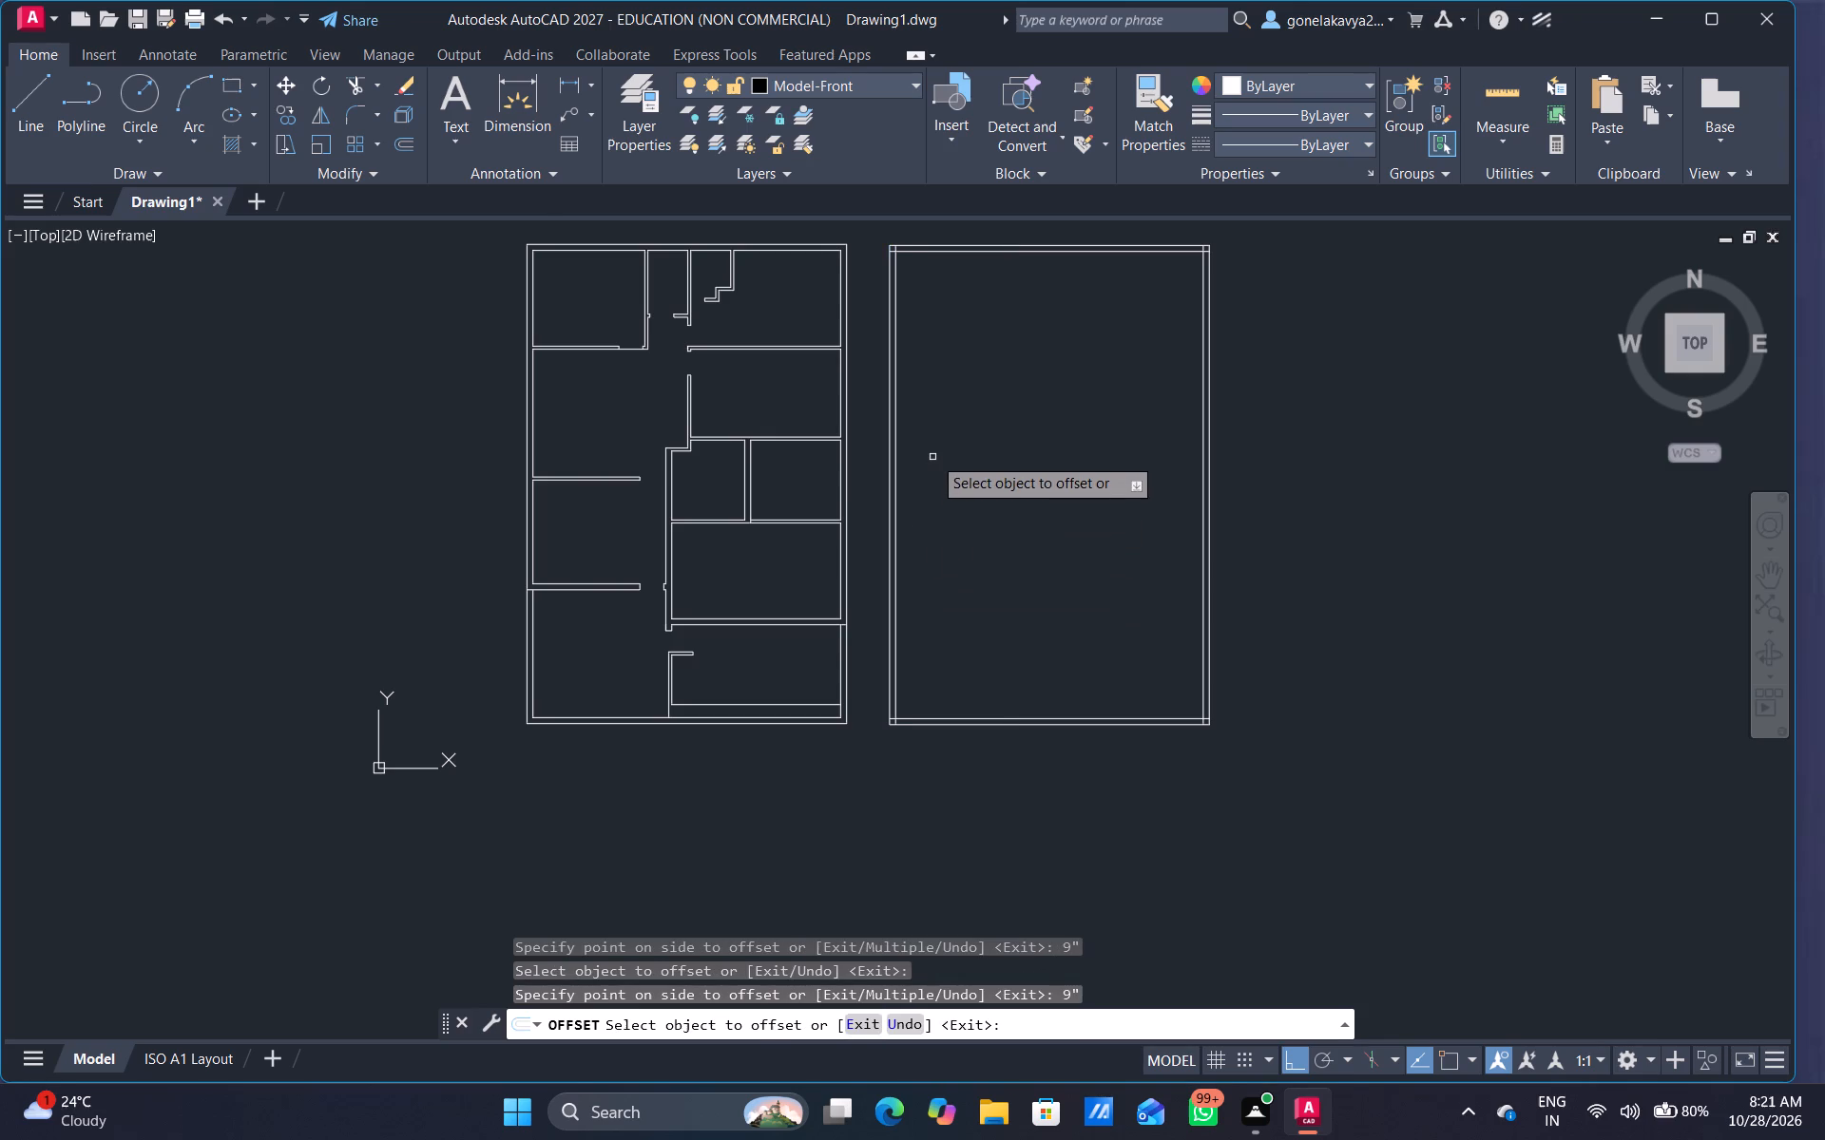
In the new outline, offset the west wall's inner line 14' east and the north wall's inner line 12' south.
scroll(932, 454, "up", 1)
middle_click_drag(936, 454, 880, 638)
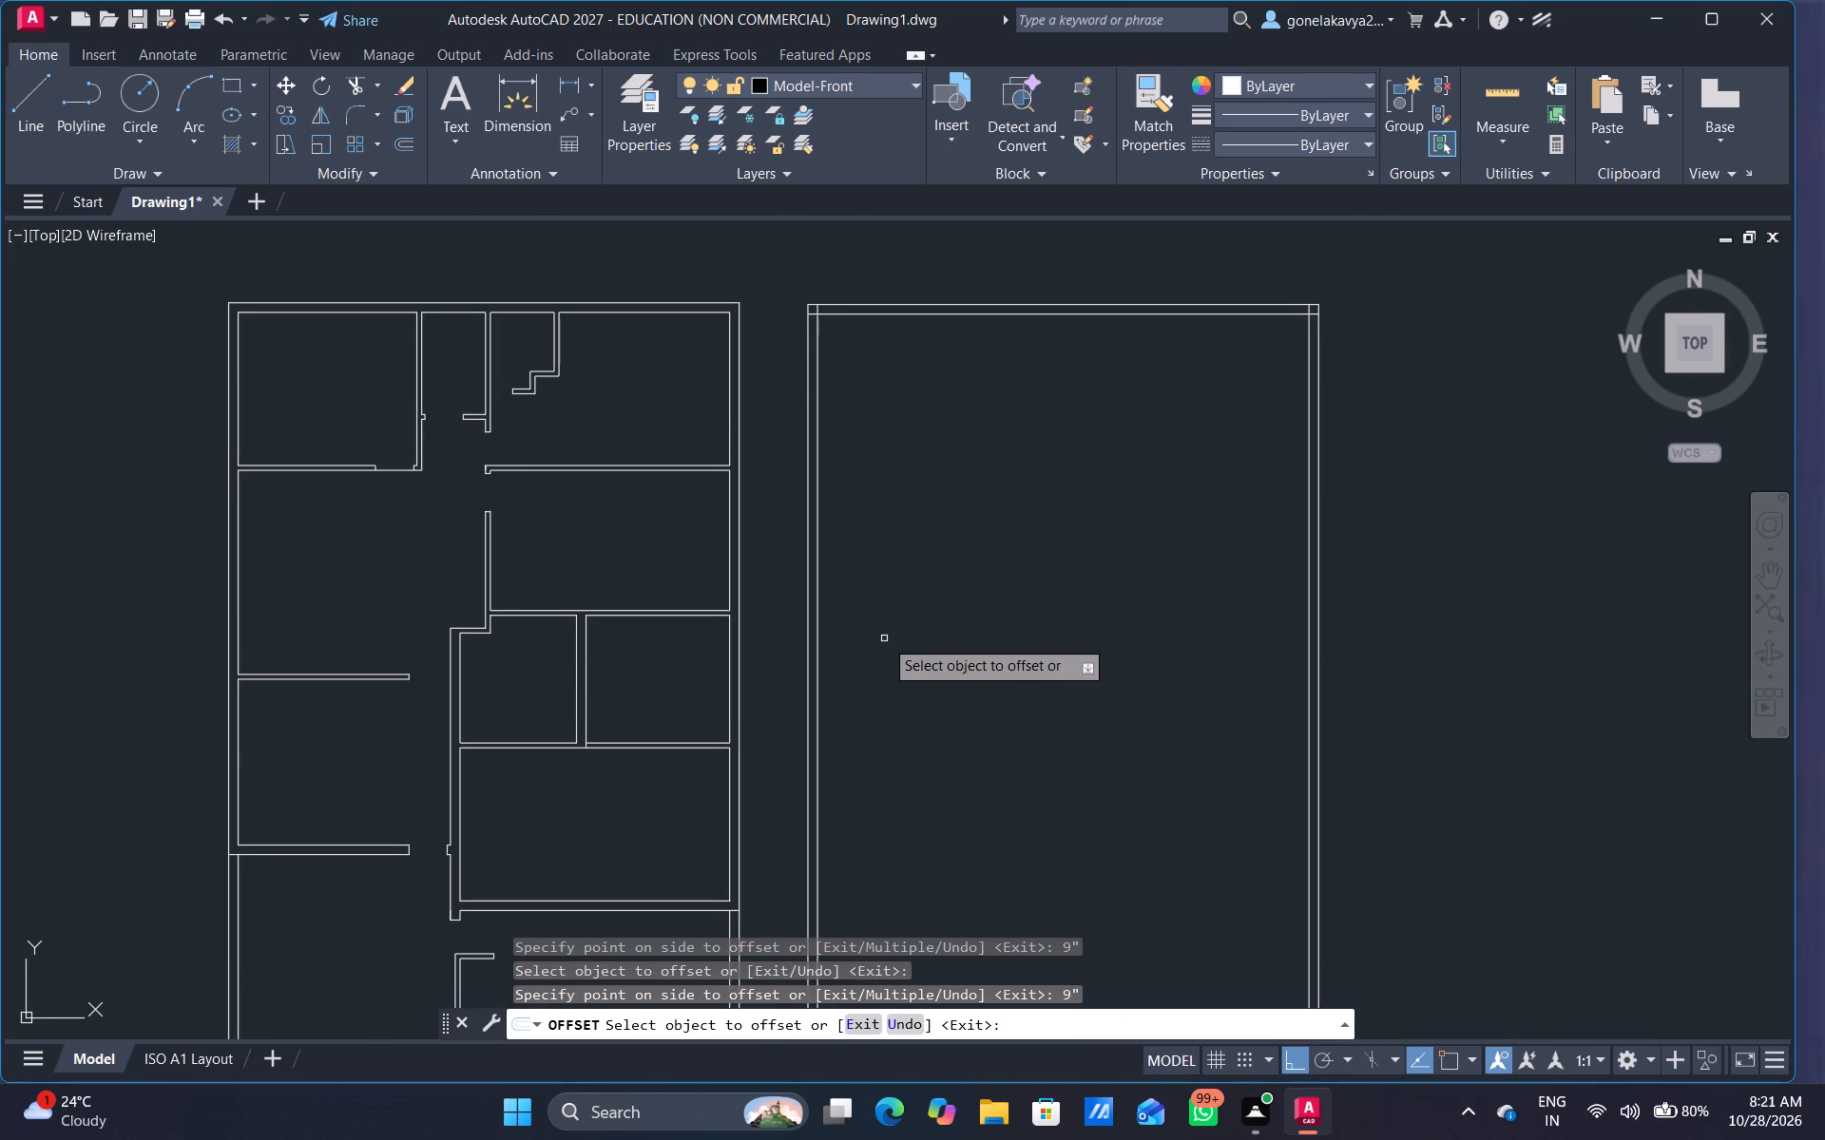
left_click(816, 503)
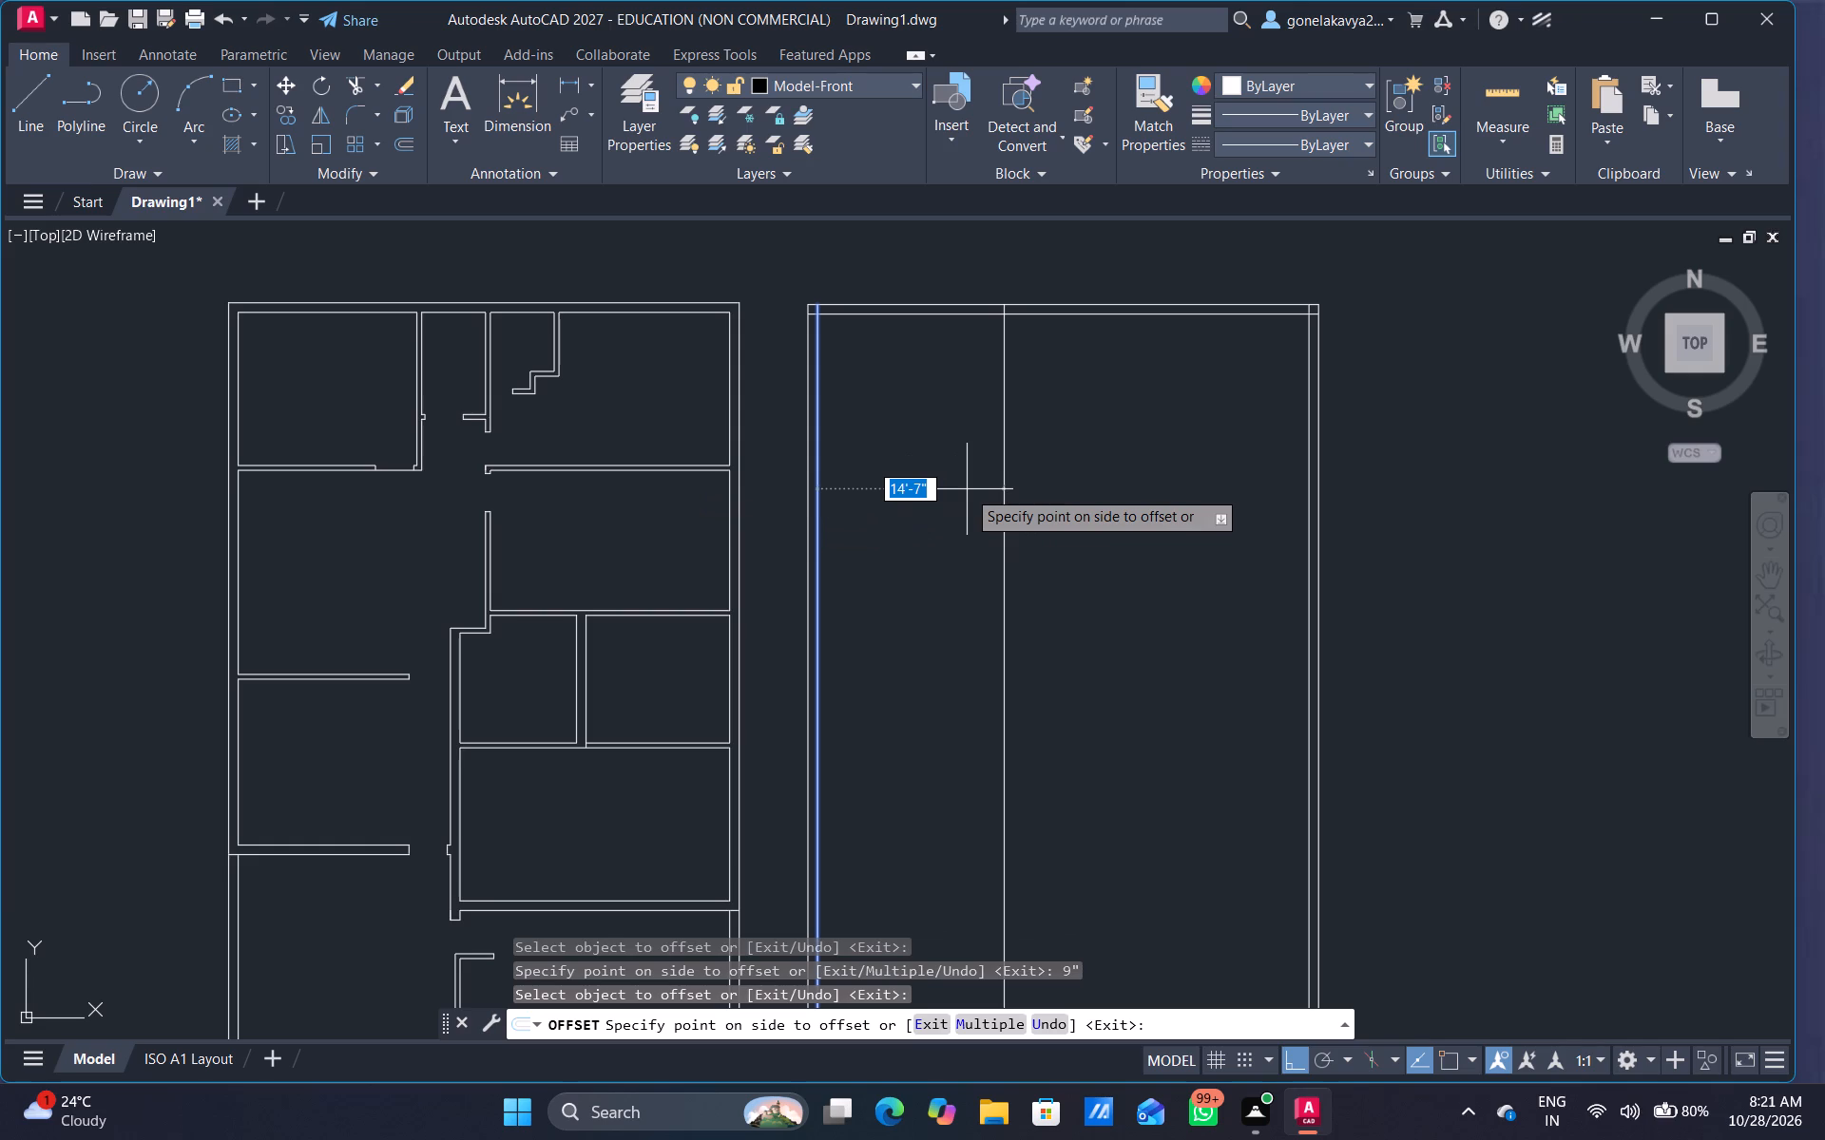
type("14'")
key("Return")
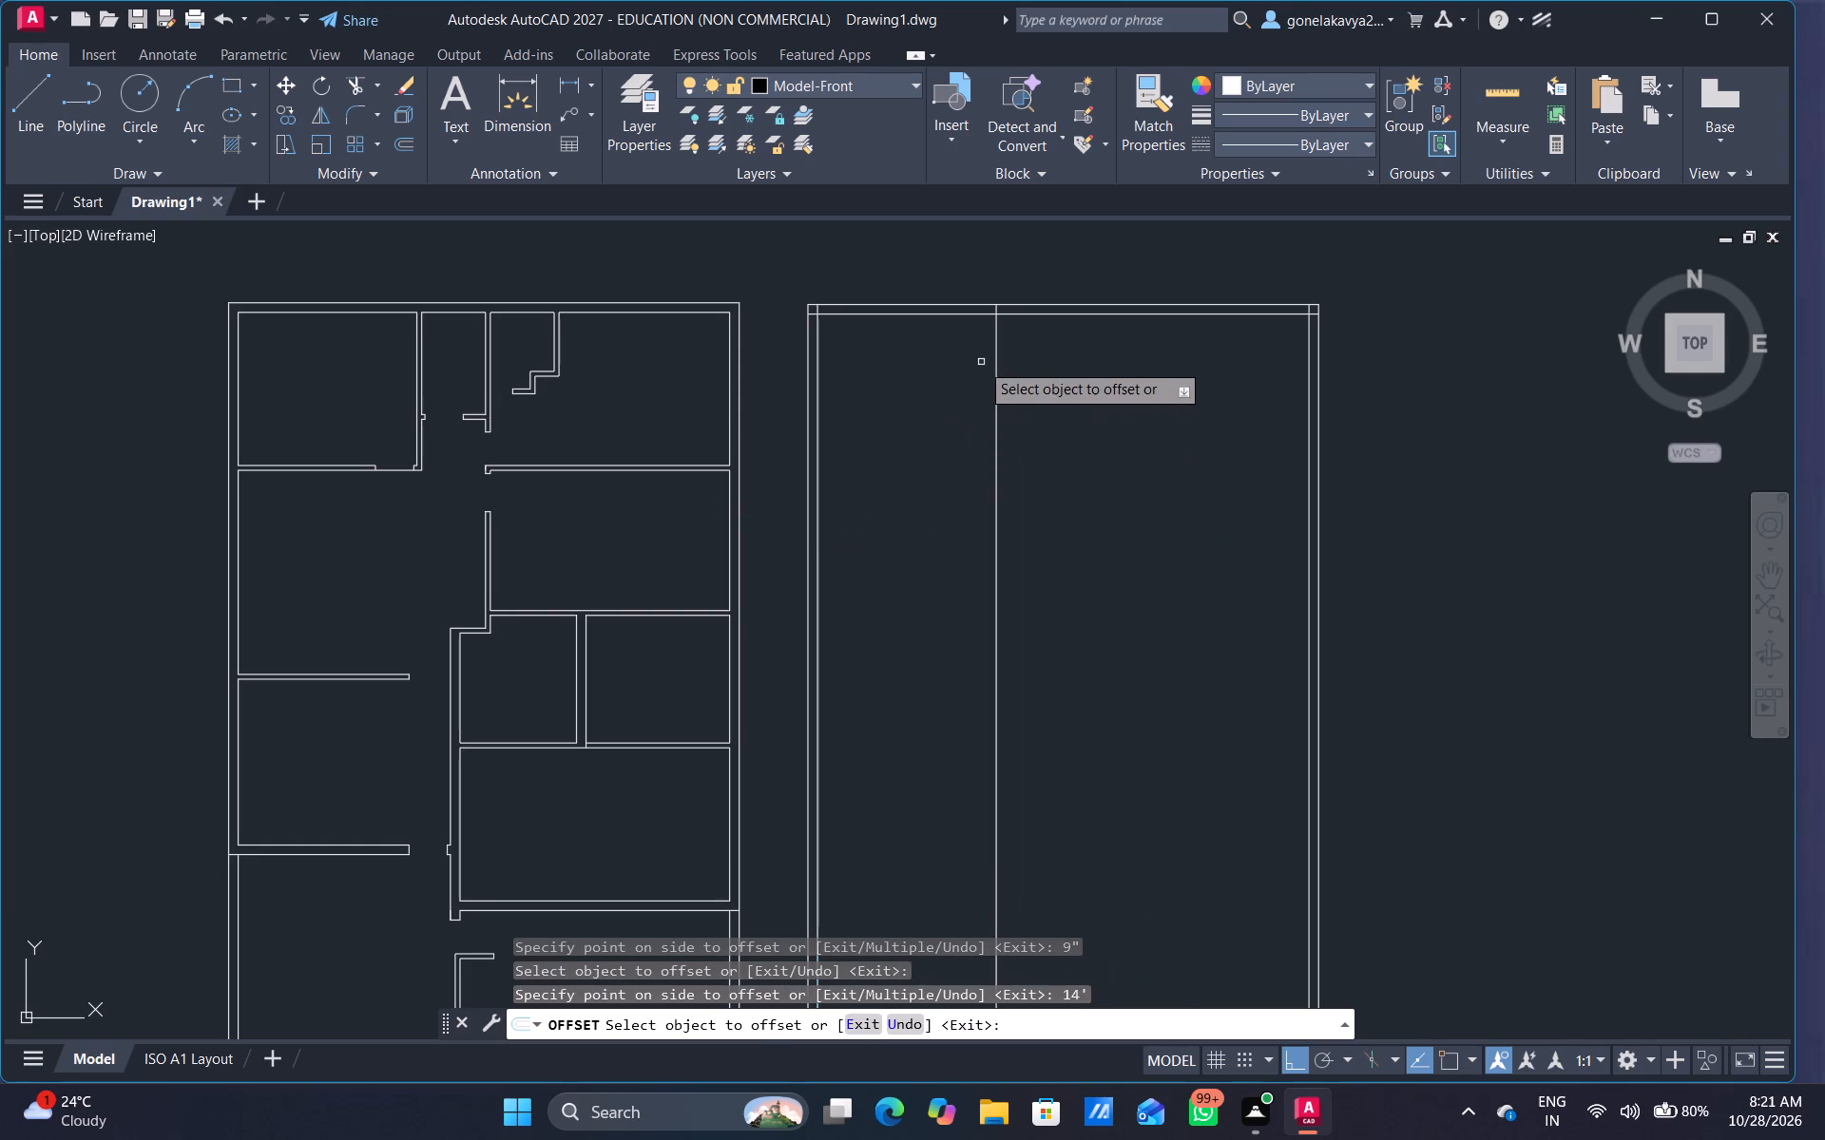
left_click(950, 314)
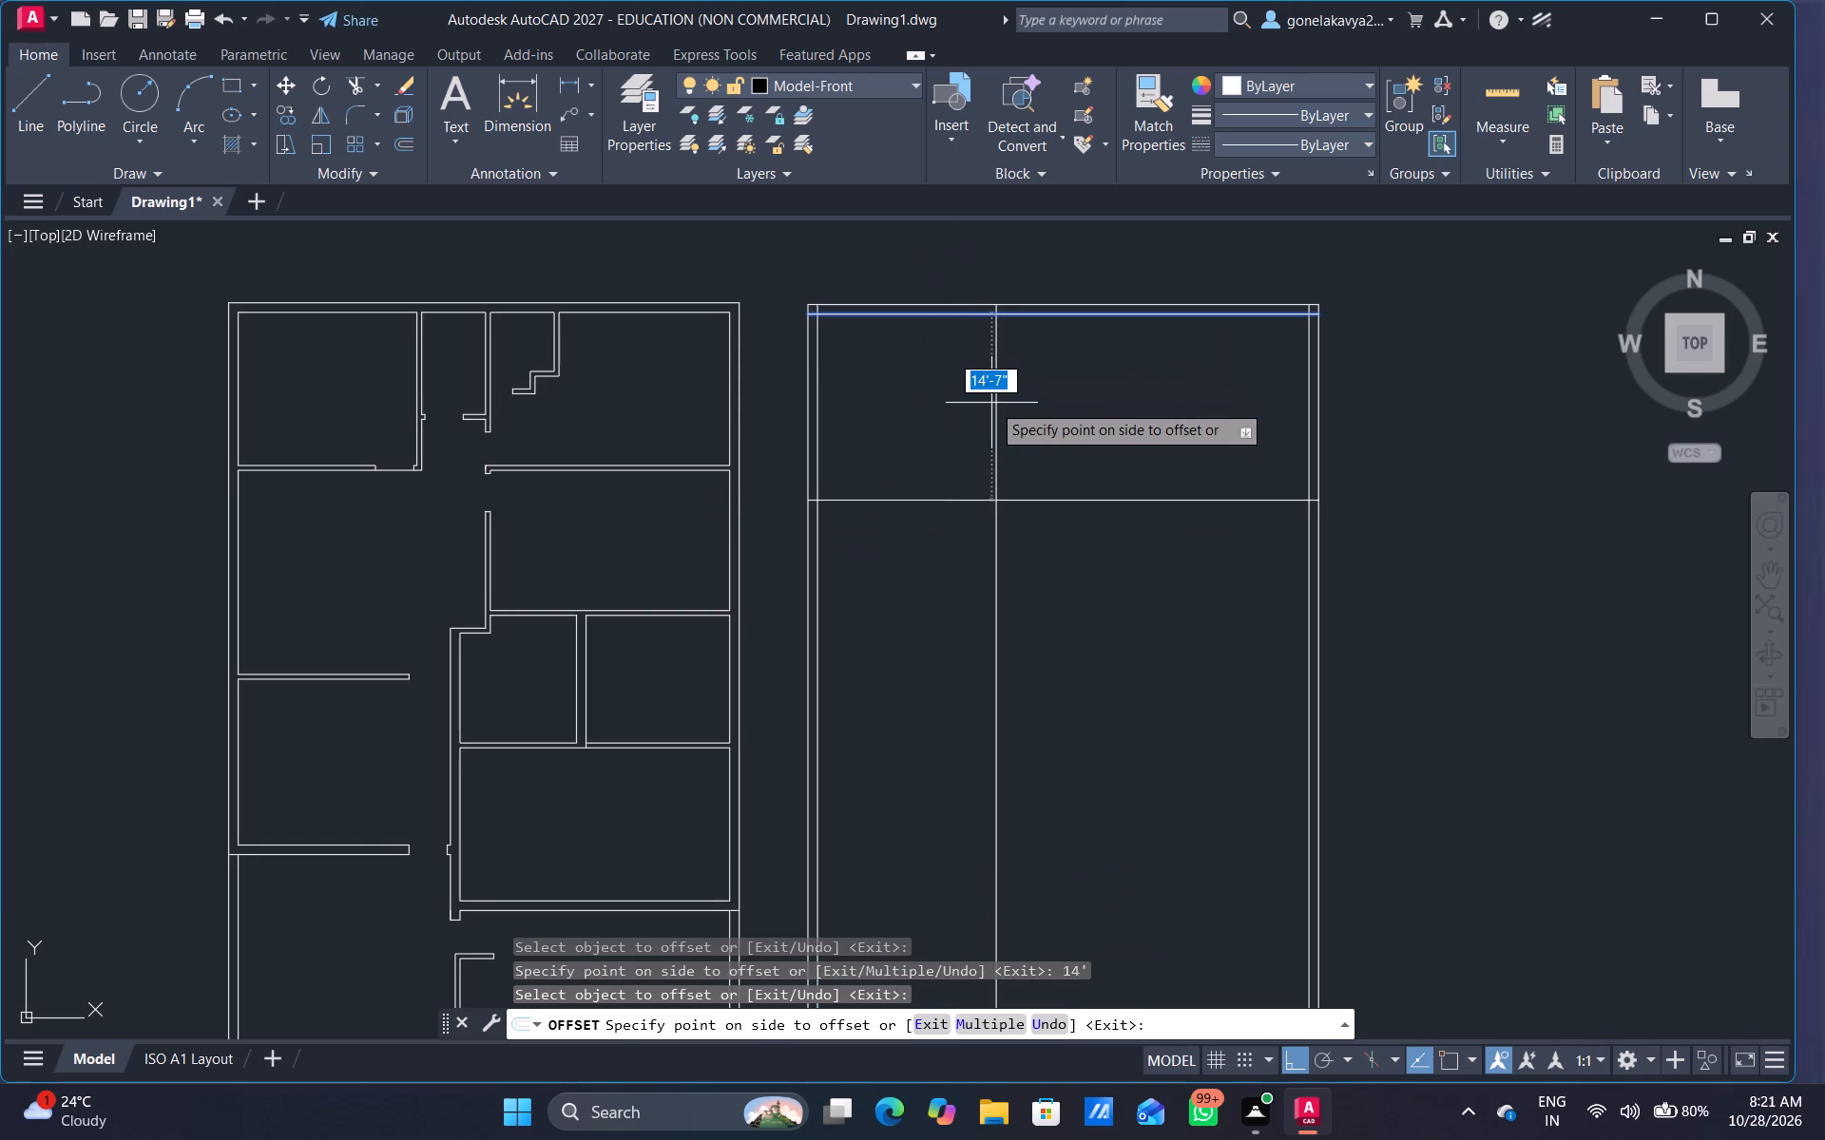
type("12'")
key("Return")
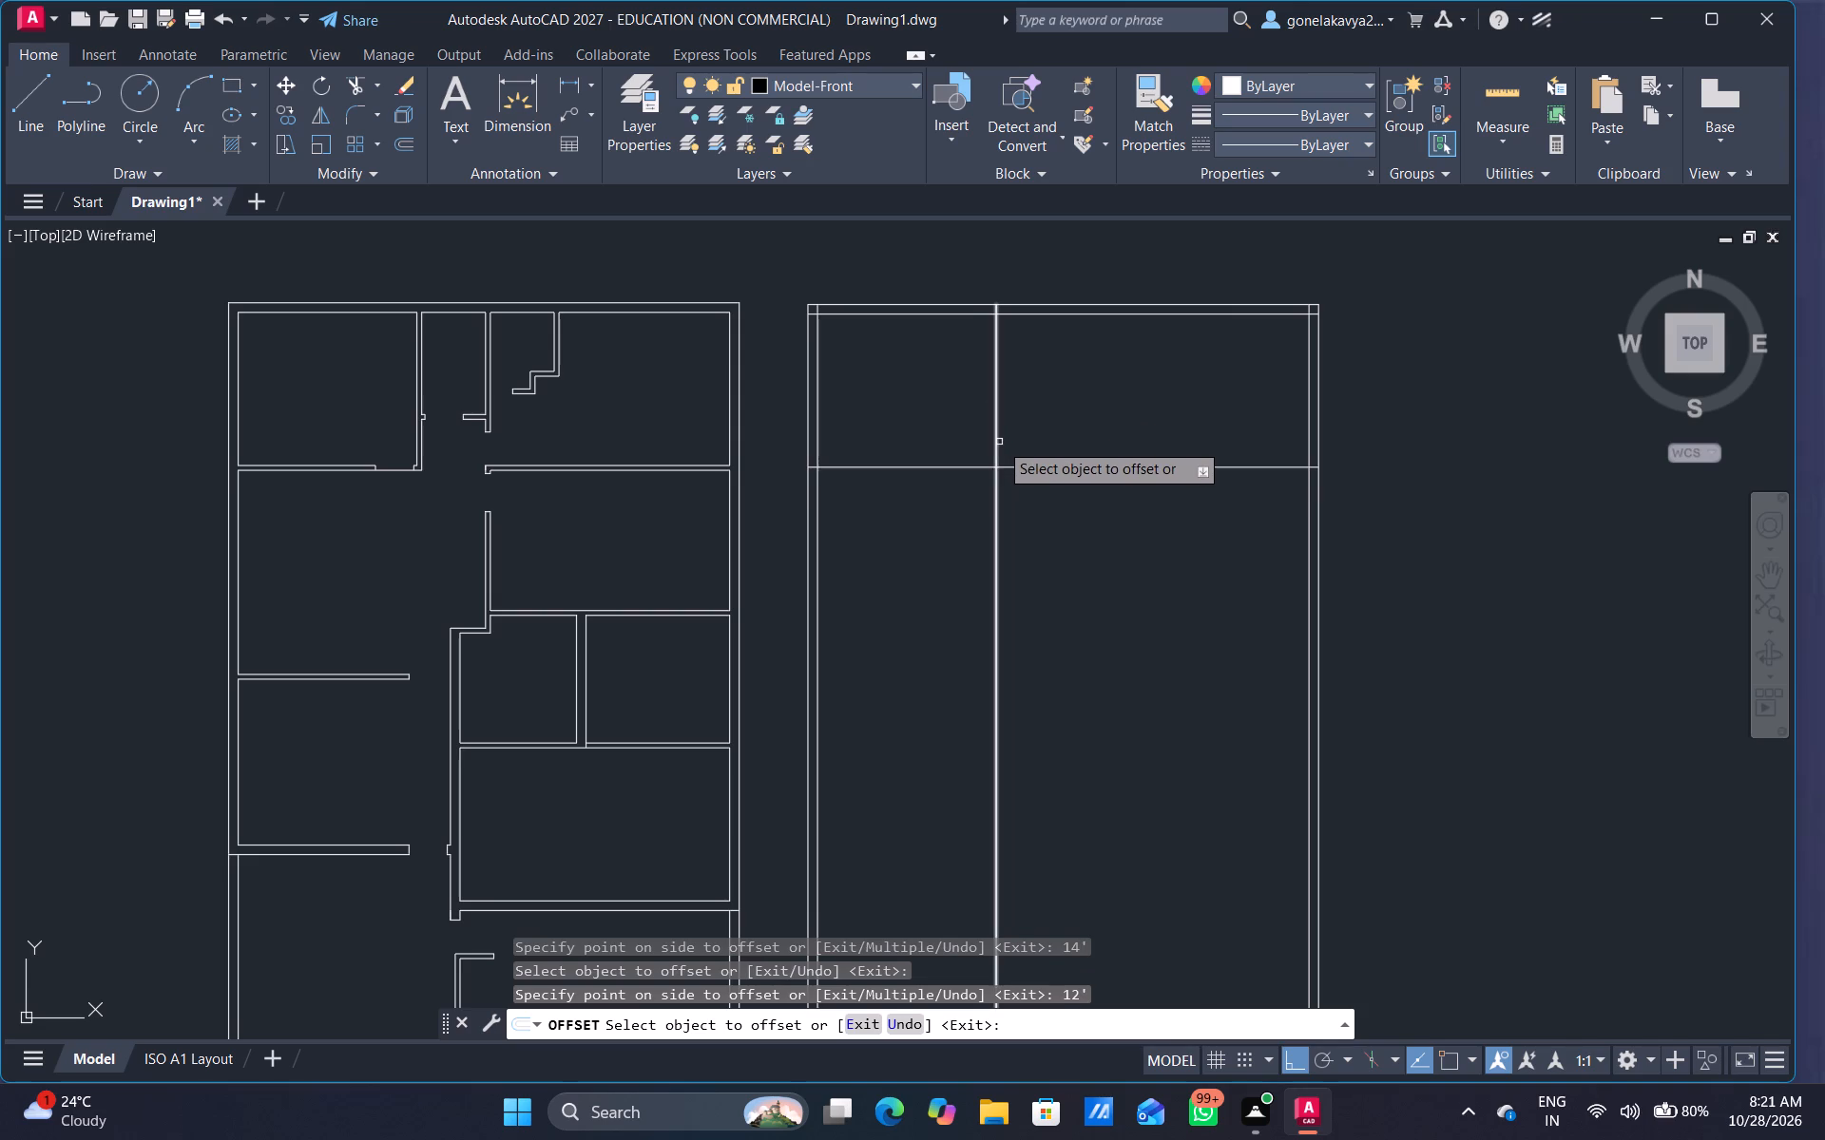
In the new outline, offset the vertical partition line 4.5" east and the horizontal partition line 4.5" south.
left_click(999, 442)
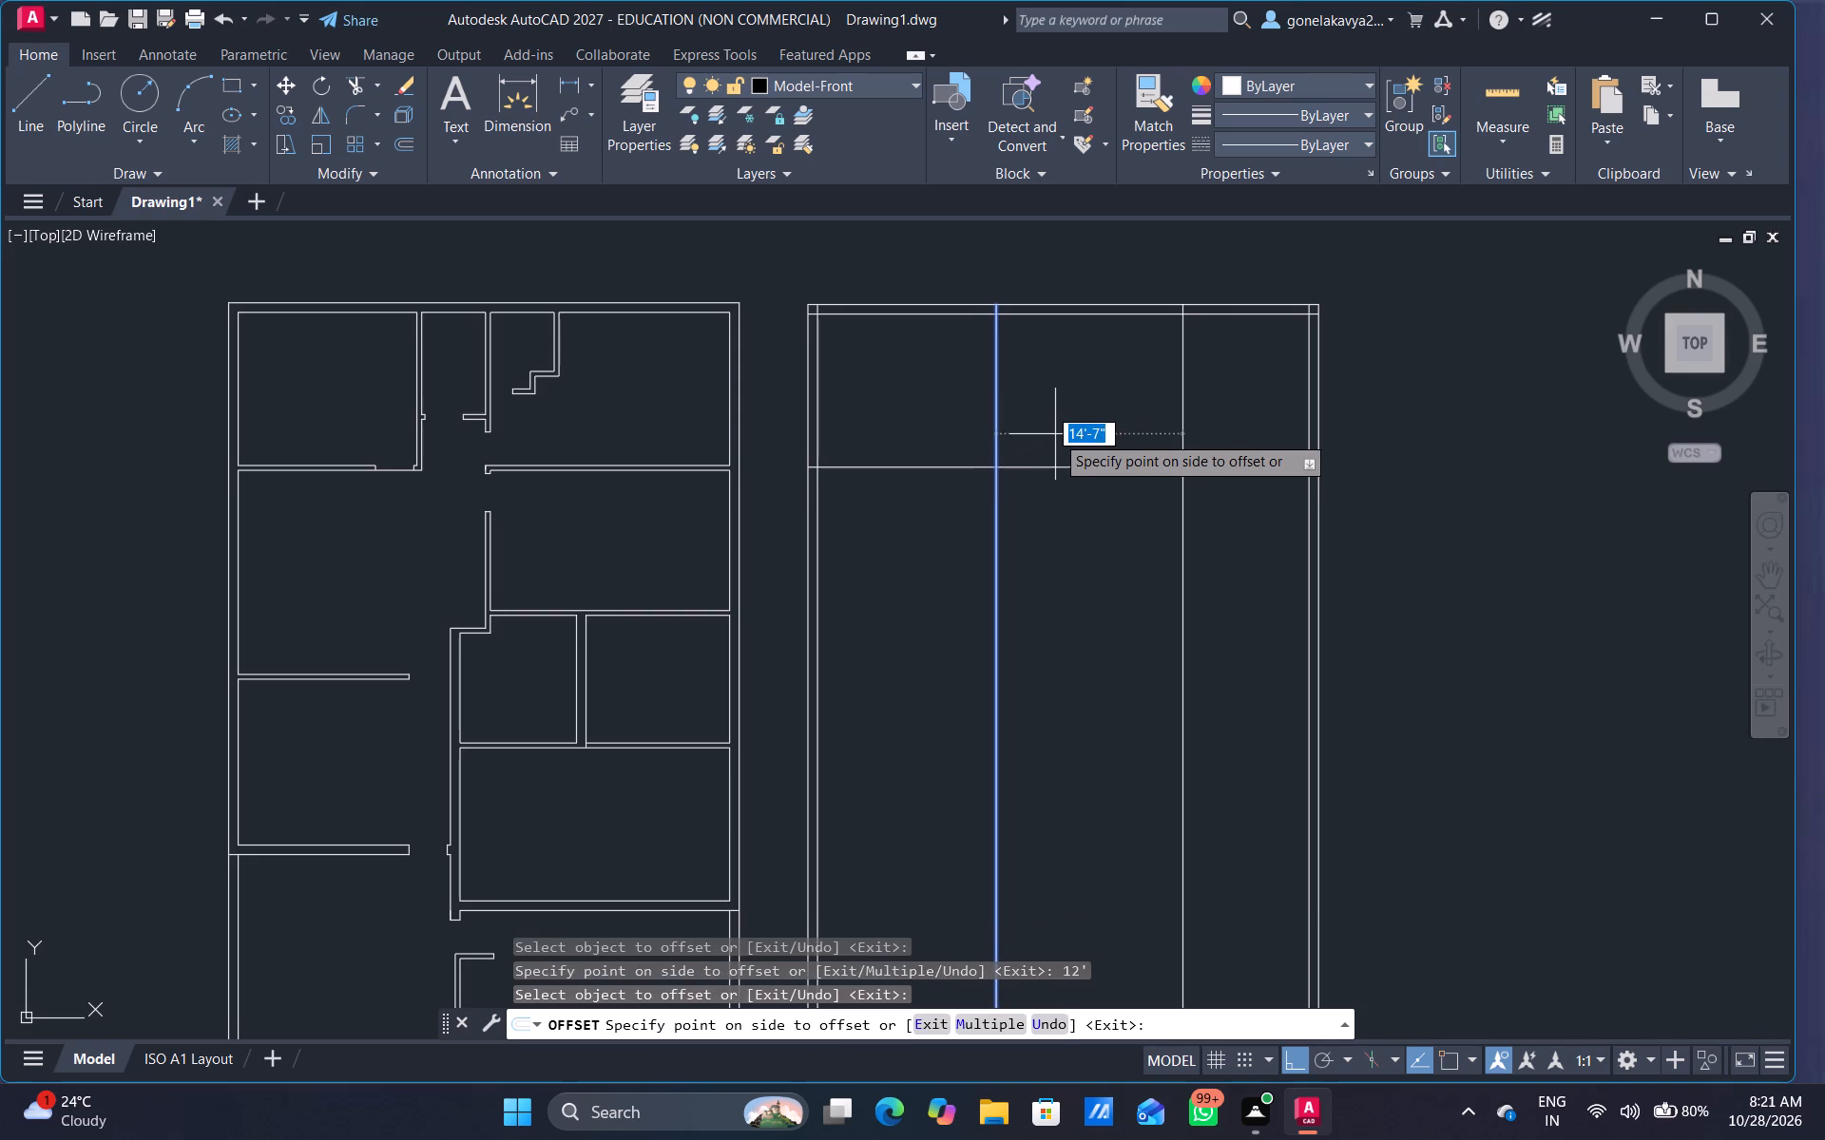
key("4")
type(".5")
key("shift+quotedbl")
key("Return")
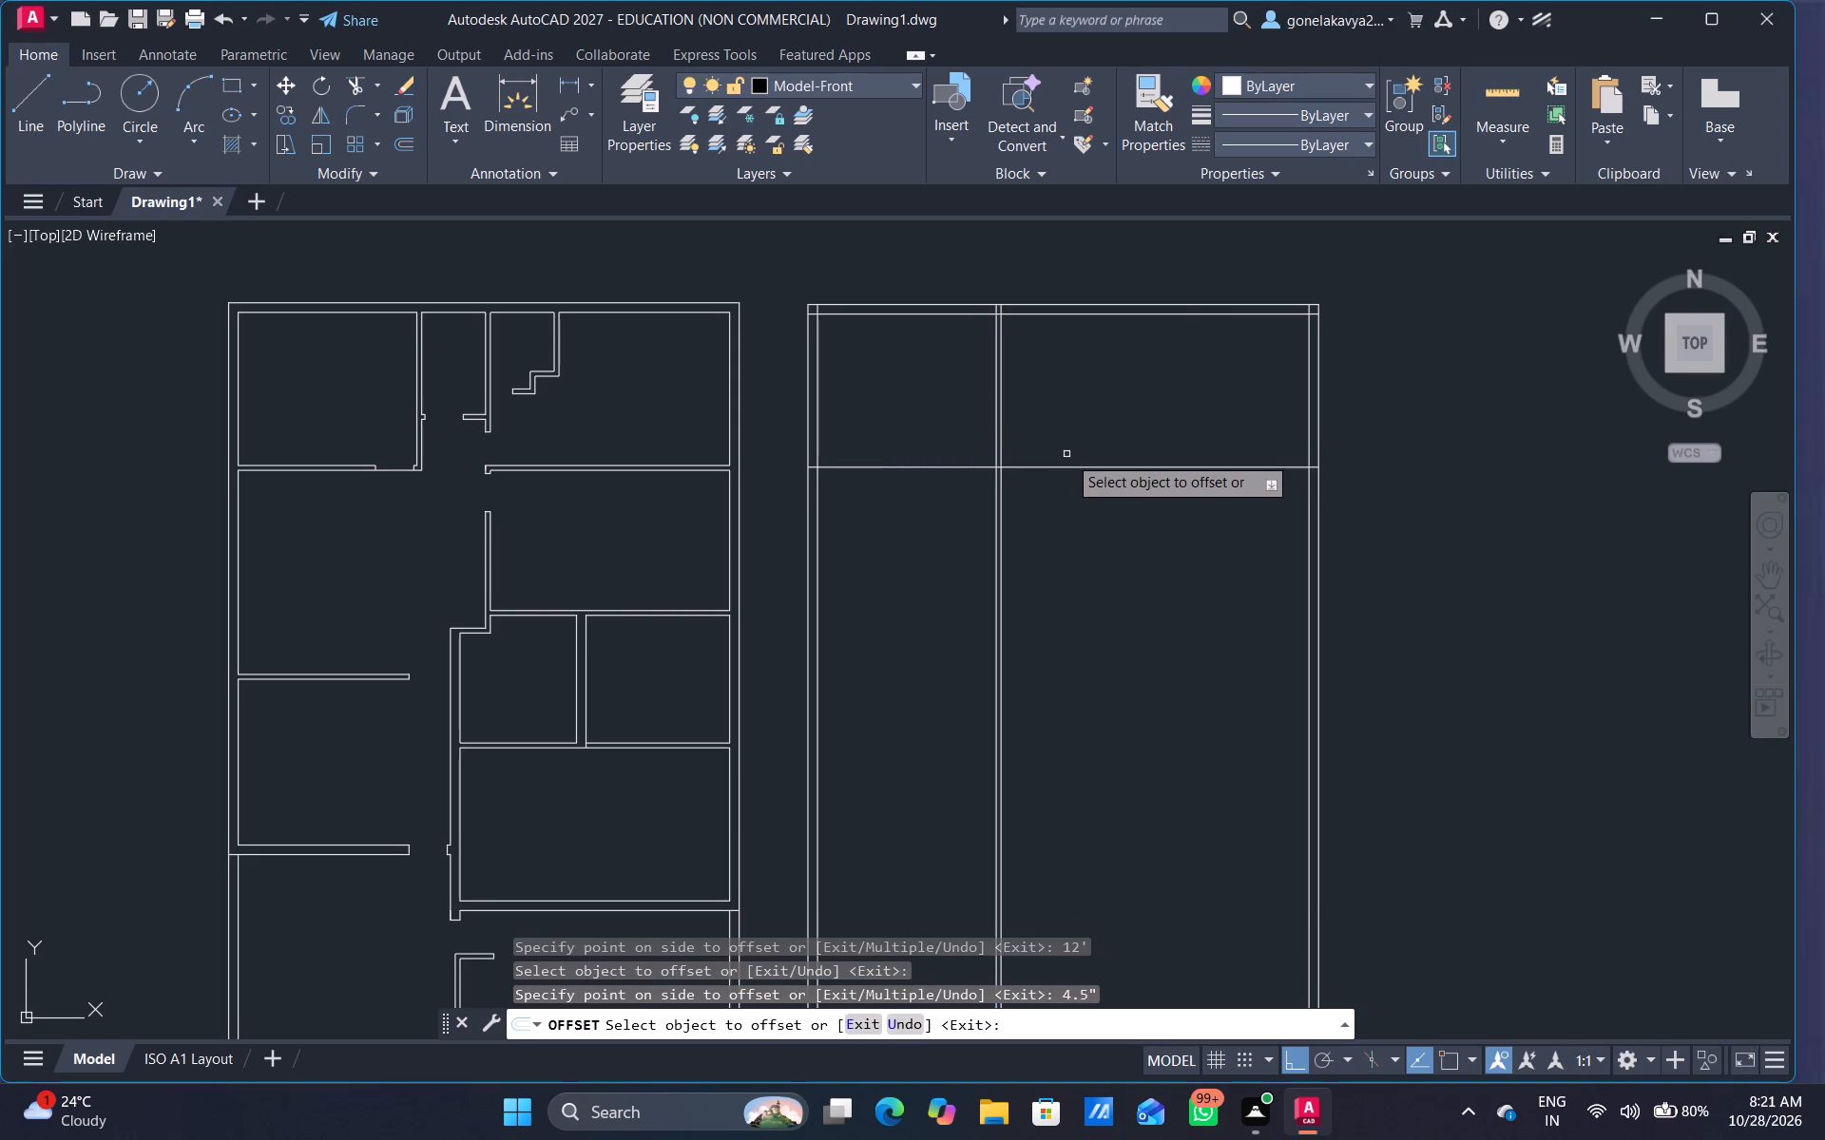
left_click(1075, 465)
type("4.5\"")
key("Return")
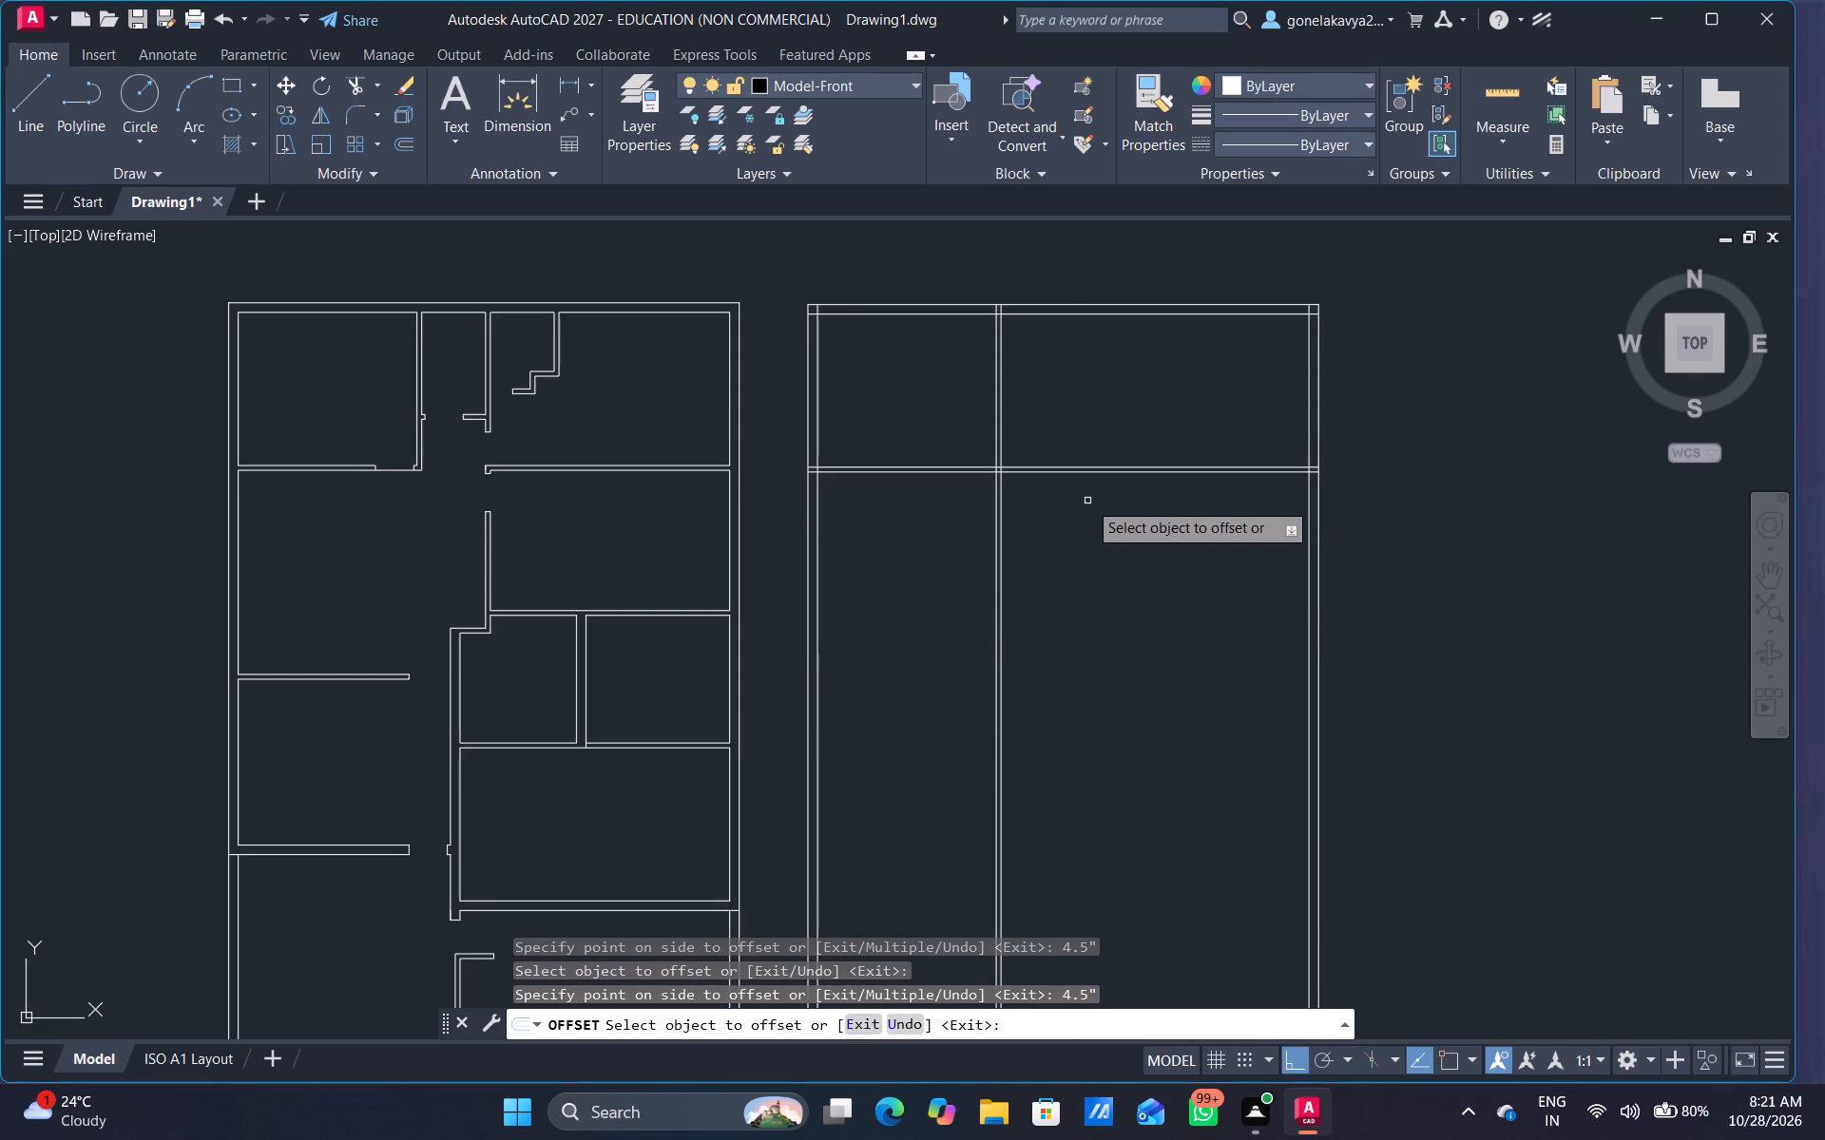
Offset the vertical partition's east line 6' east, and offset the resulting line 4.5" back west.
left_click(1003, 446)
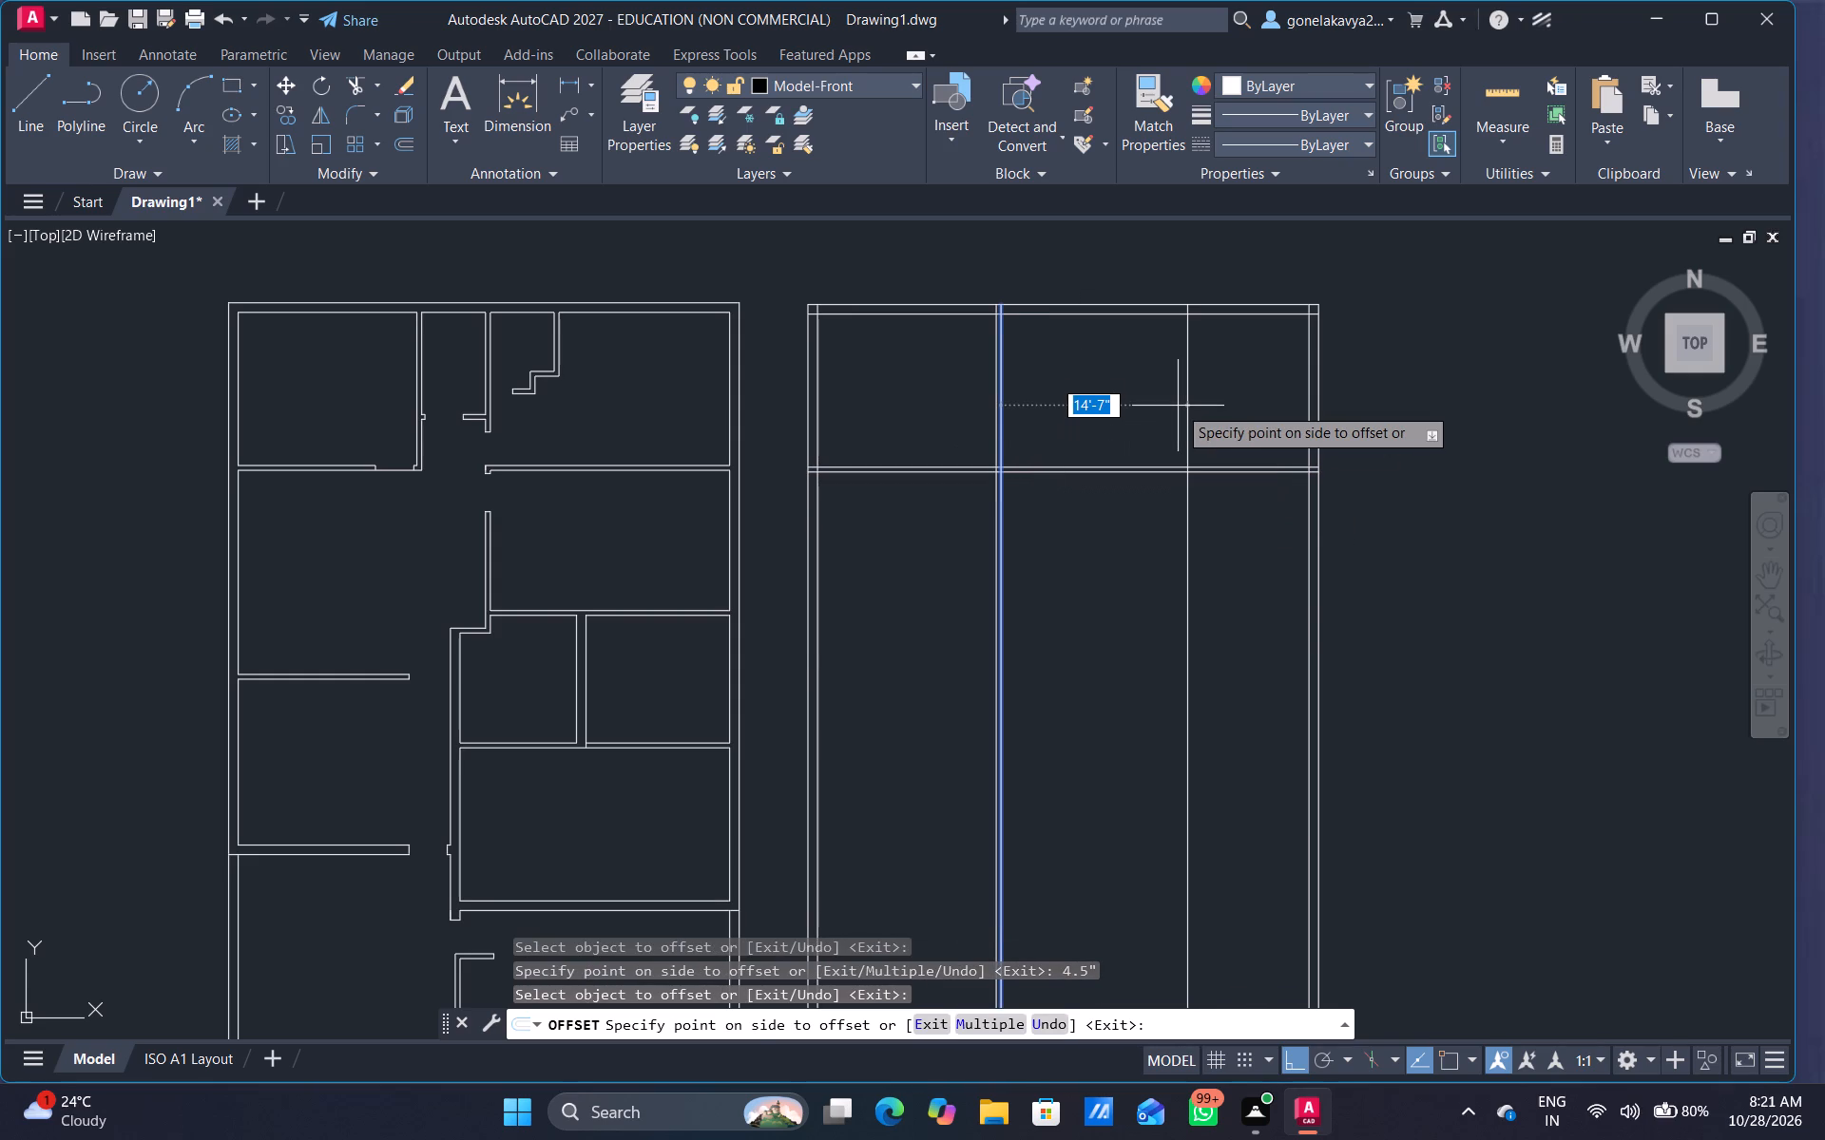
type("6'")
key("Return")
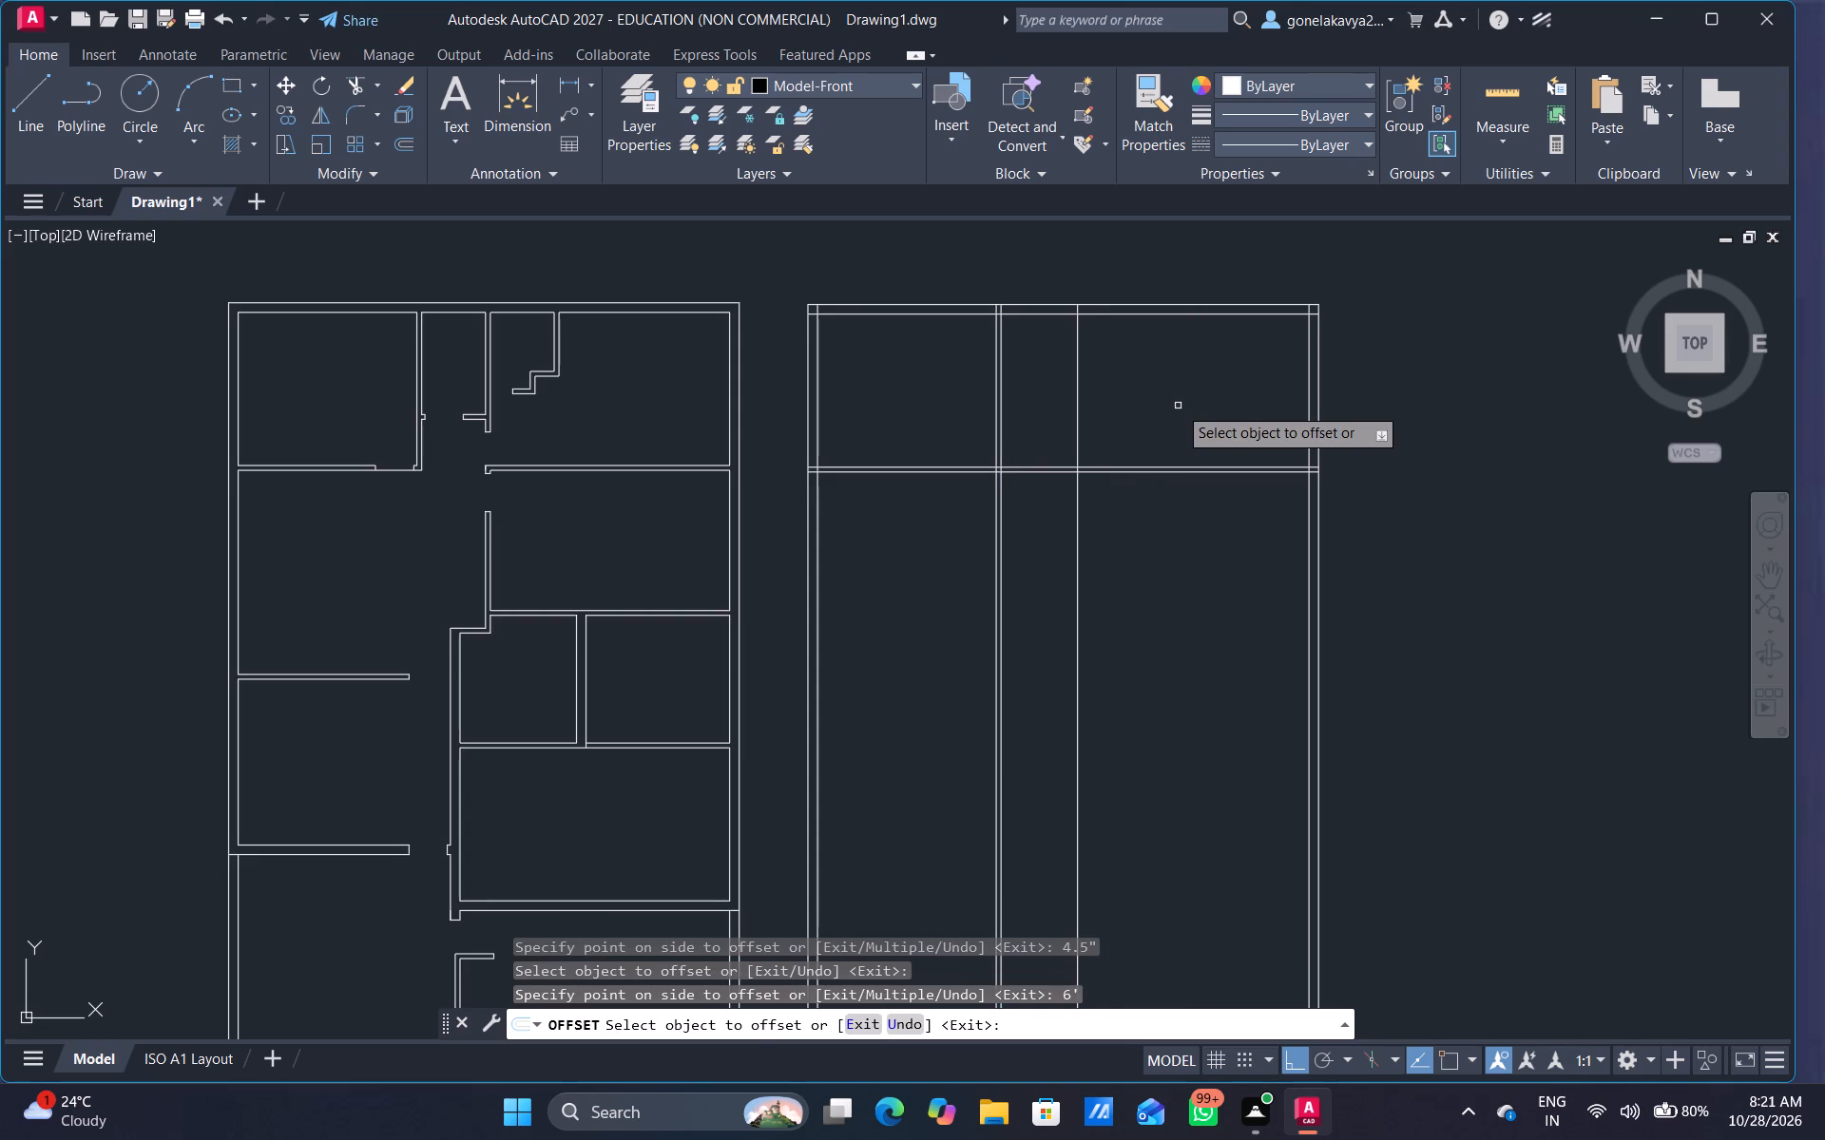
left_click(1079, 377)
type("4.5")
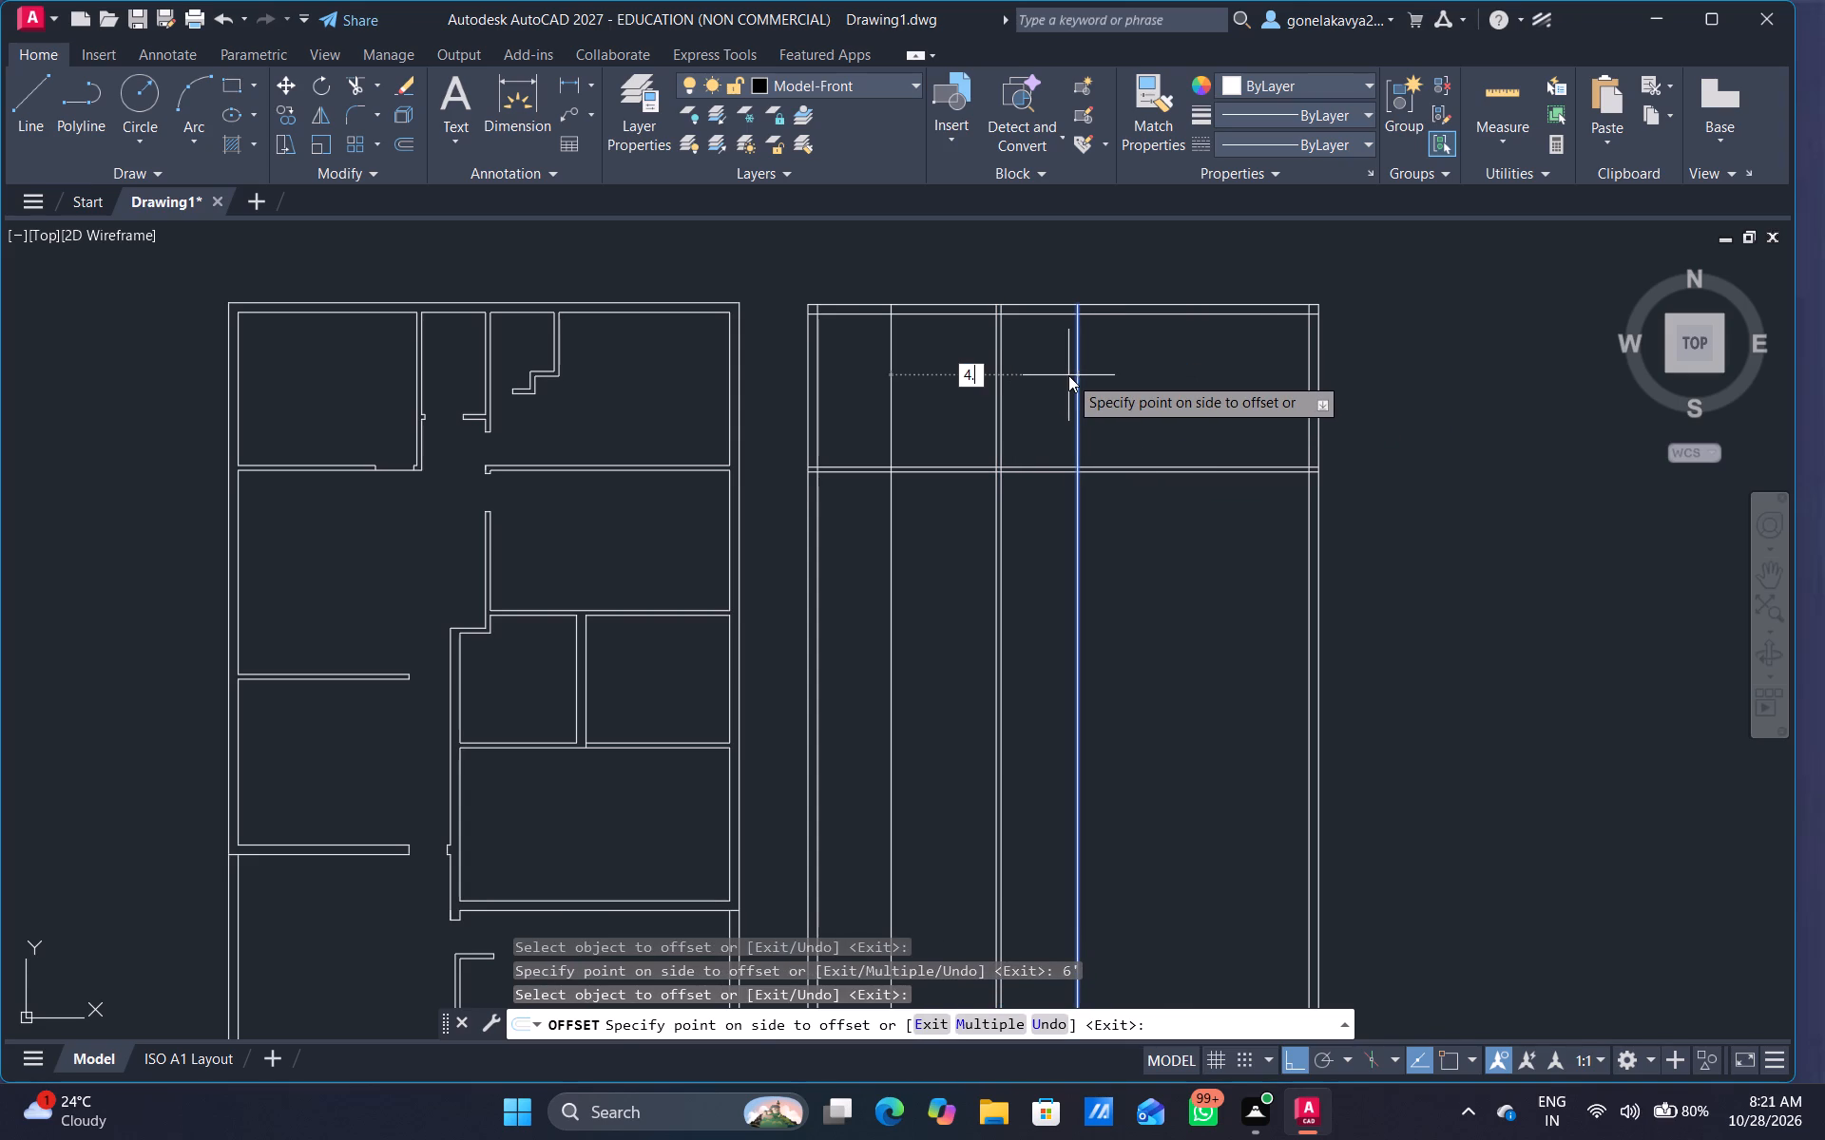
key("shift+quotedbl")
key("Return")
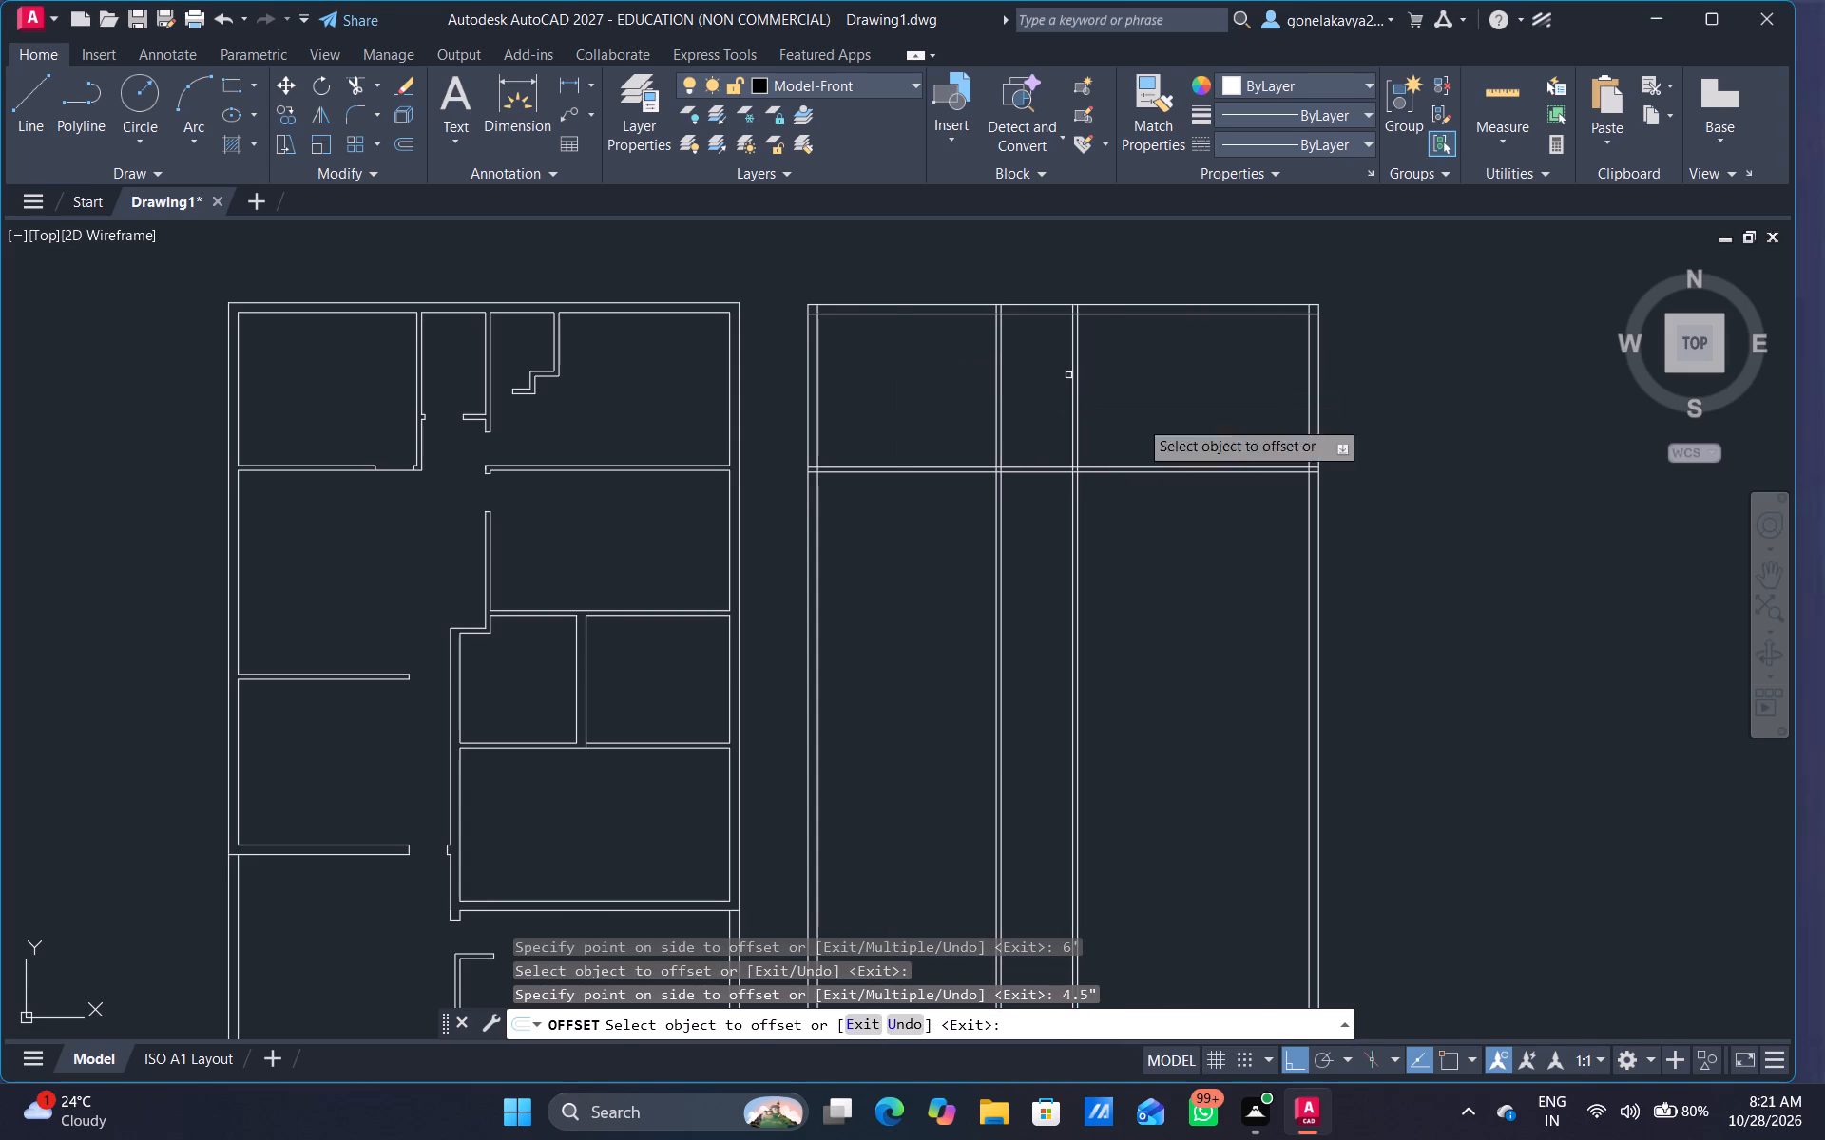
Offset the second vertical partition's east line 6'0" east.
scroll(1071, 390, "up", 2)
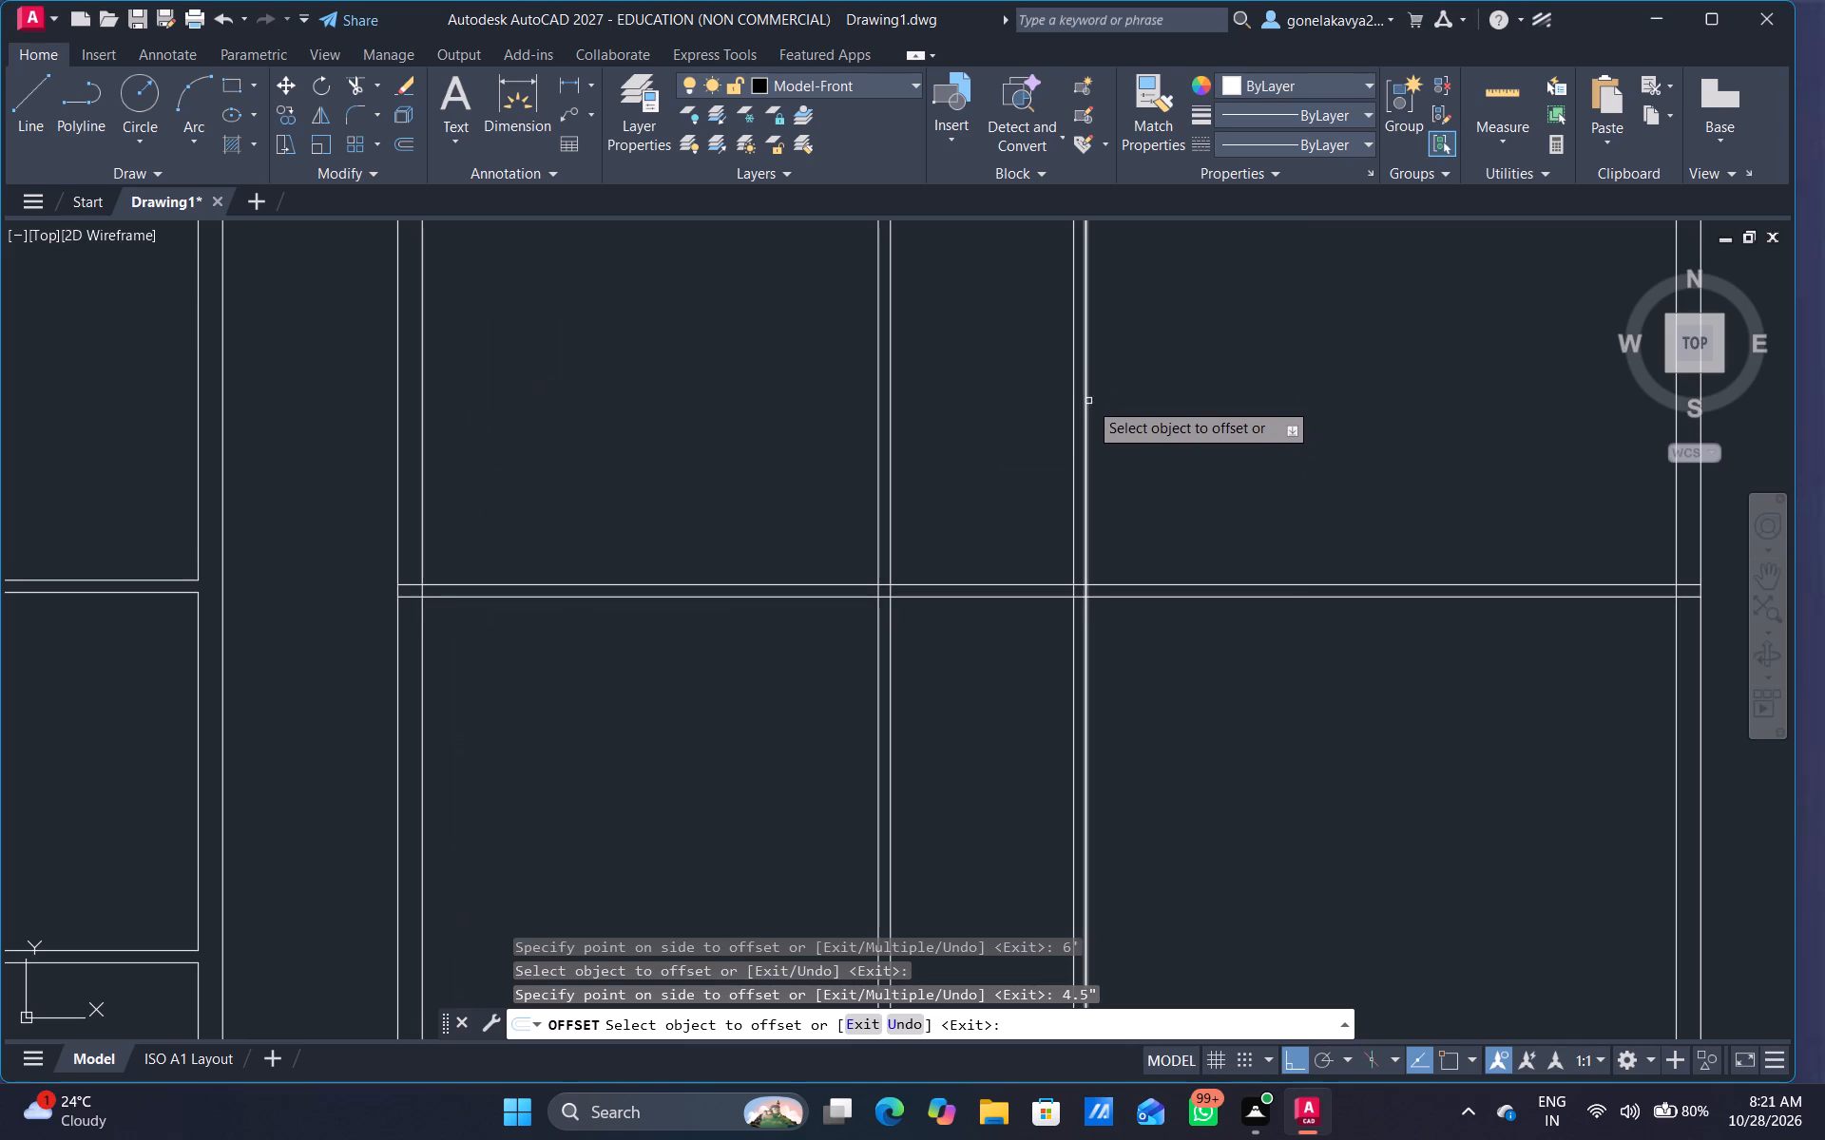
left_click(1088, 405)
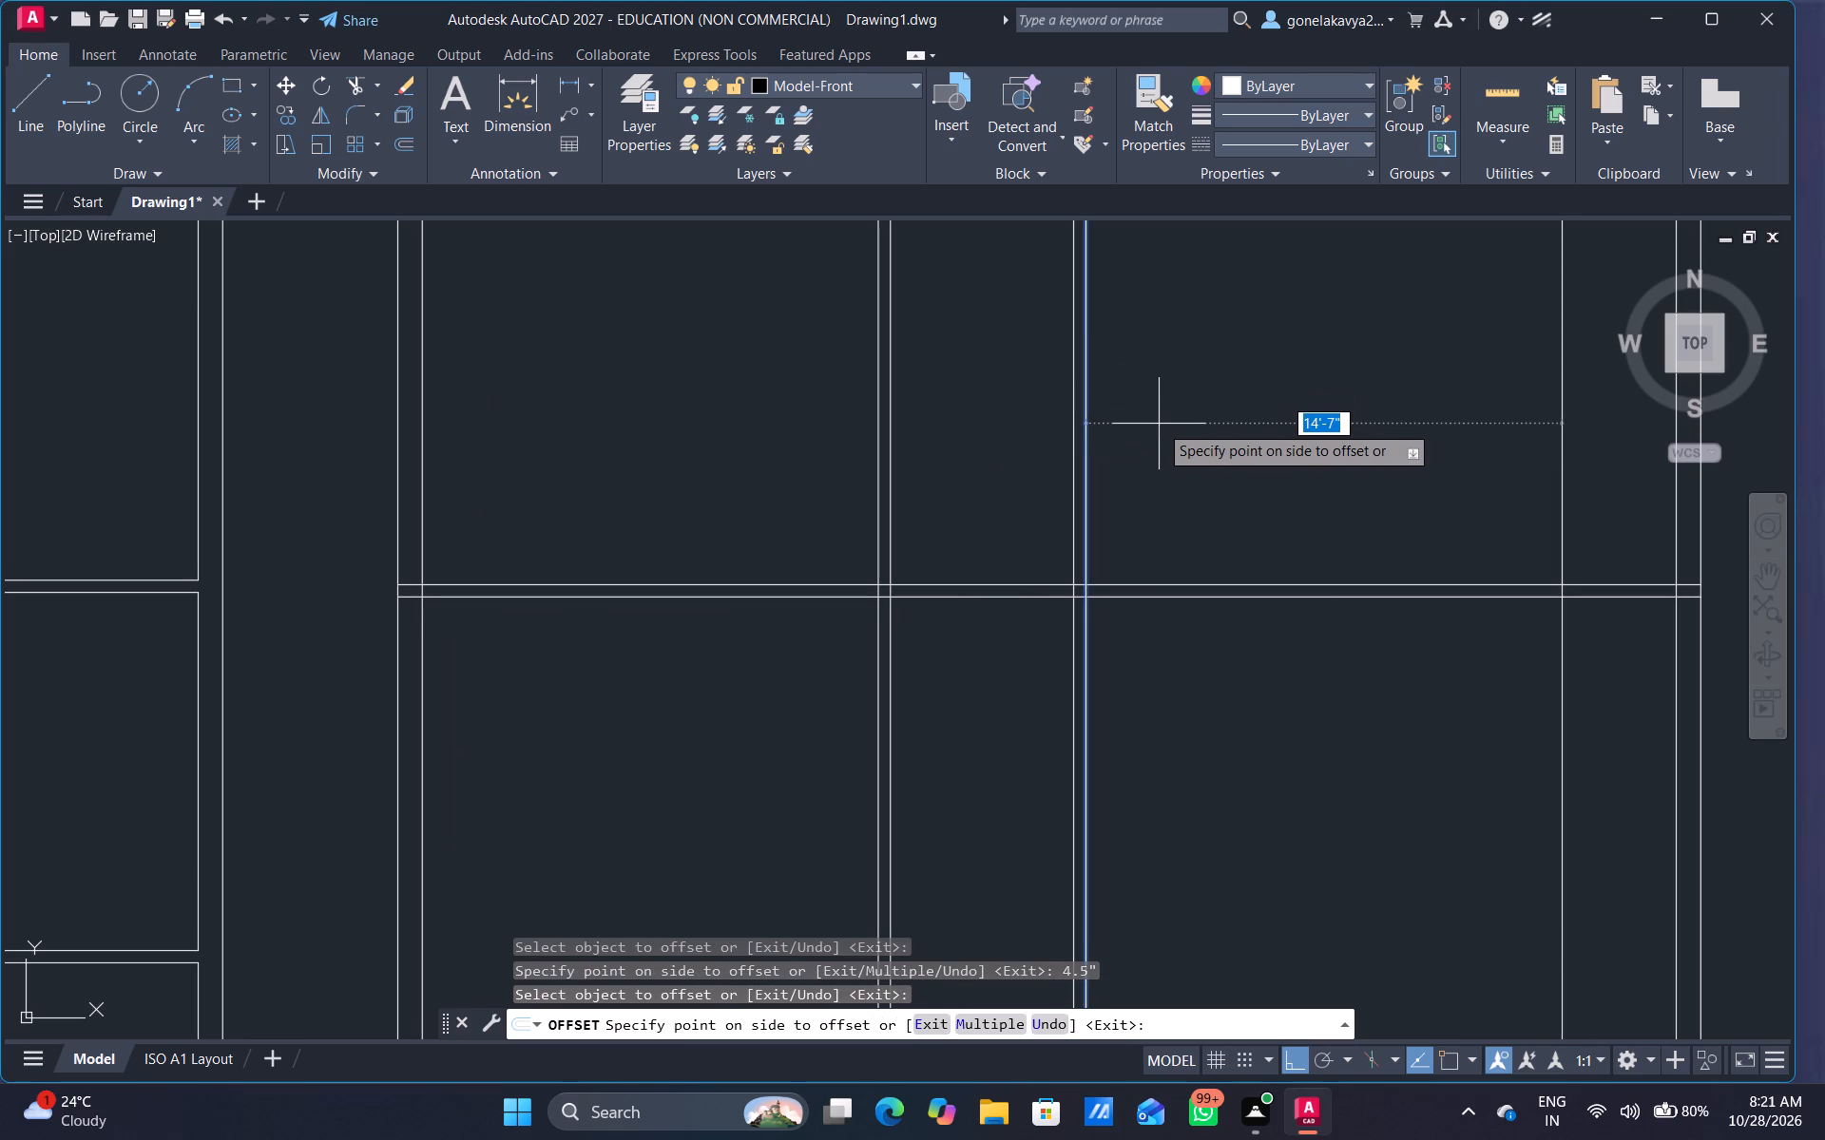
type("6'0\"")
key("Return")
scroll(1134, 408, "down", 1)
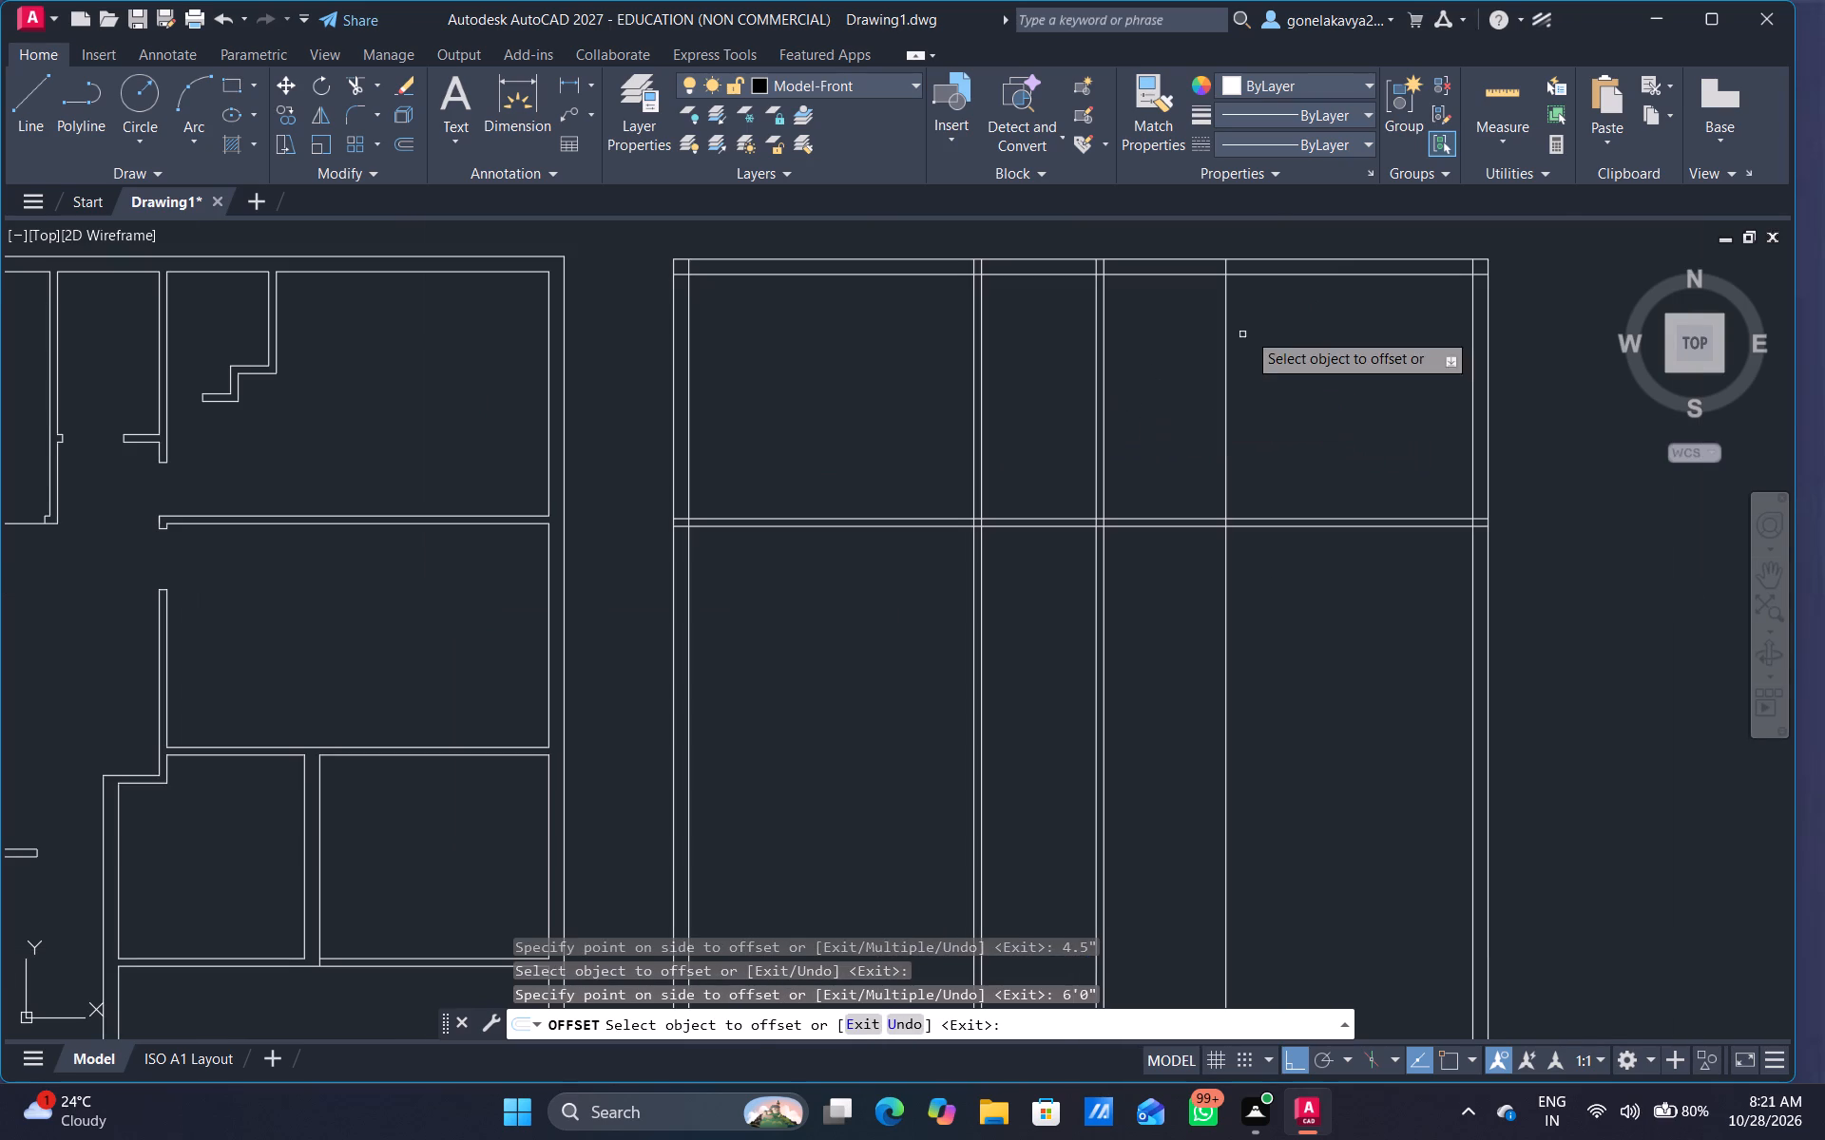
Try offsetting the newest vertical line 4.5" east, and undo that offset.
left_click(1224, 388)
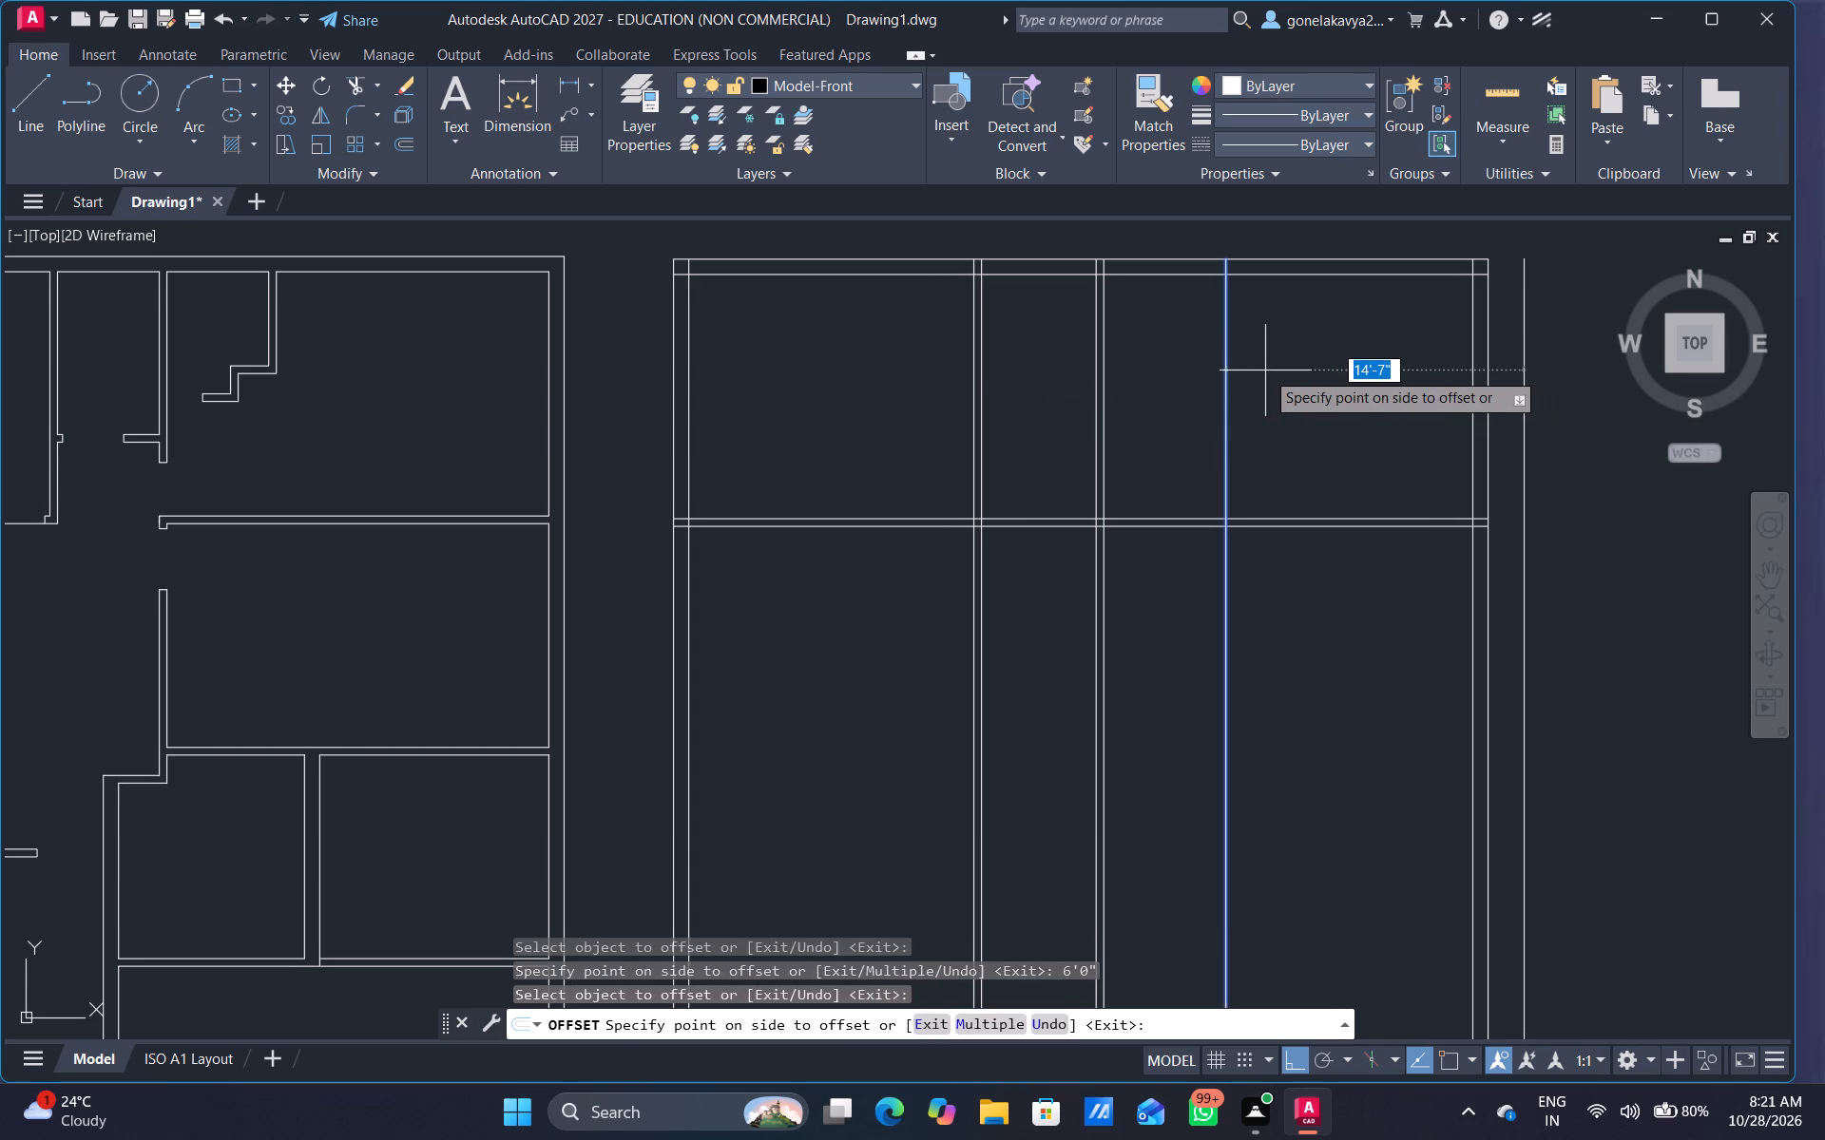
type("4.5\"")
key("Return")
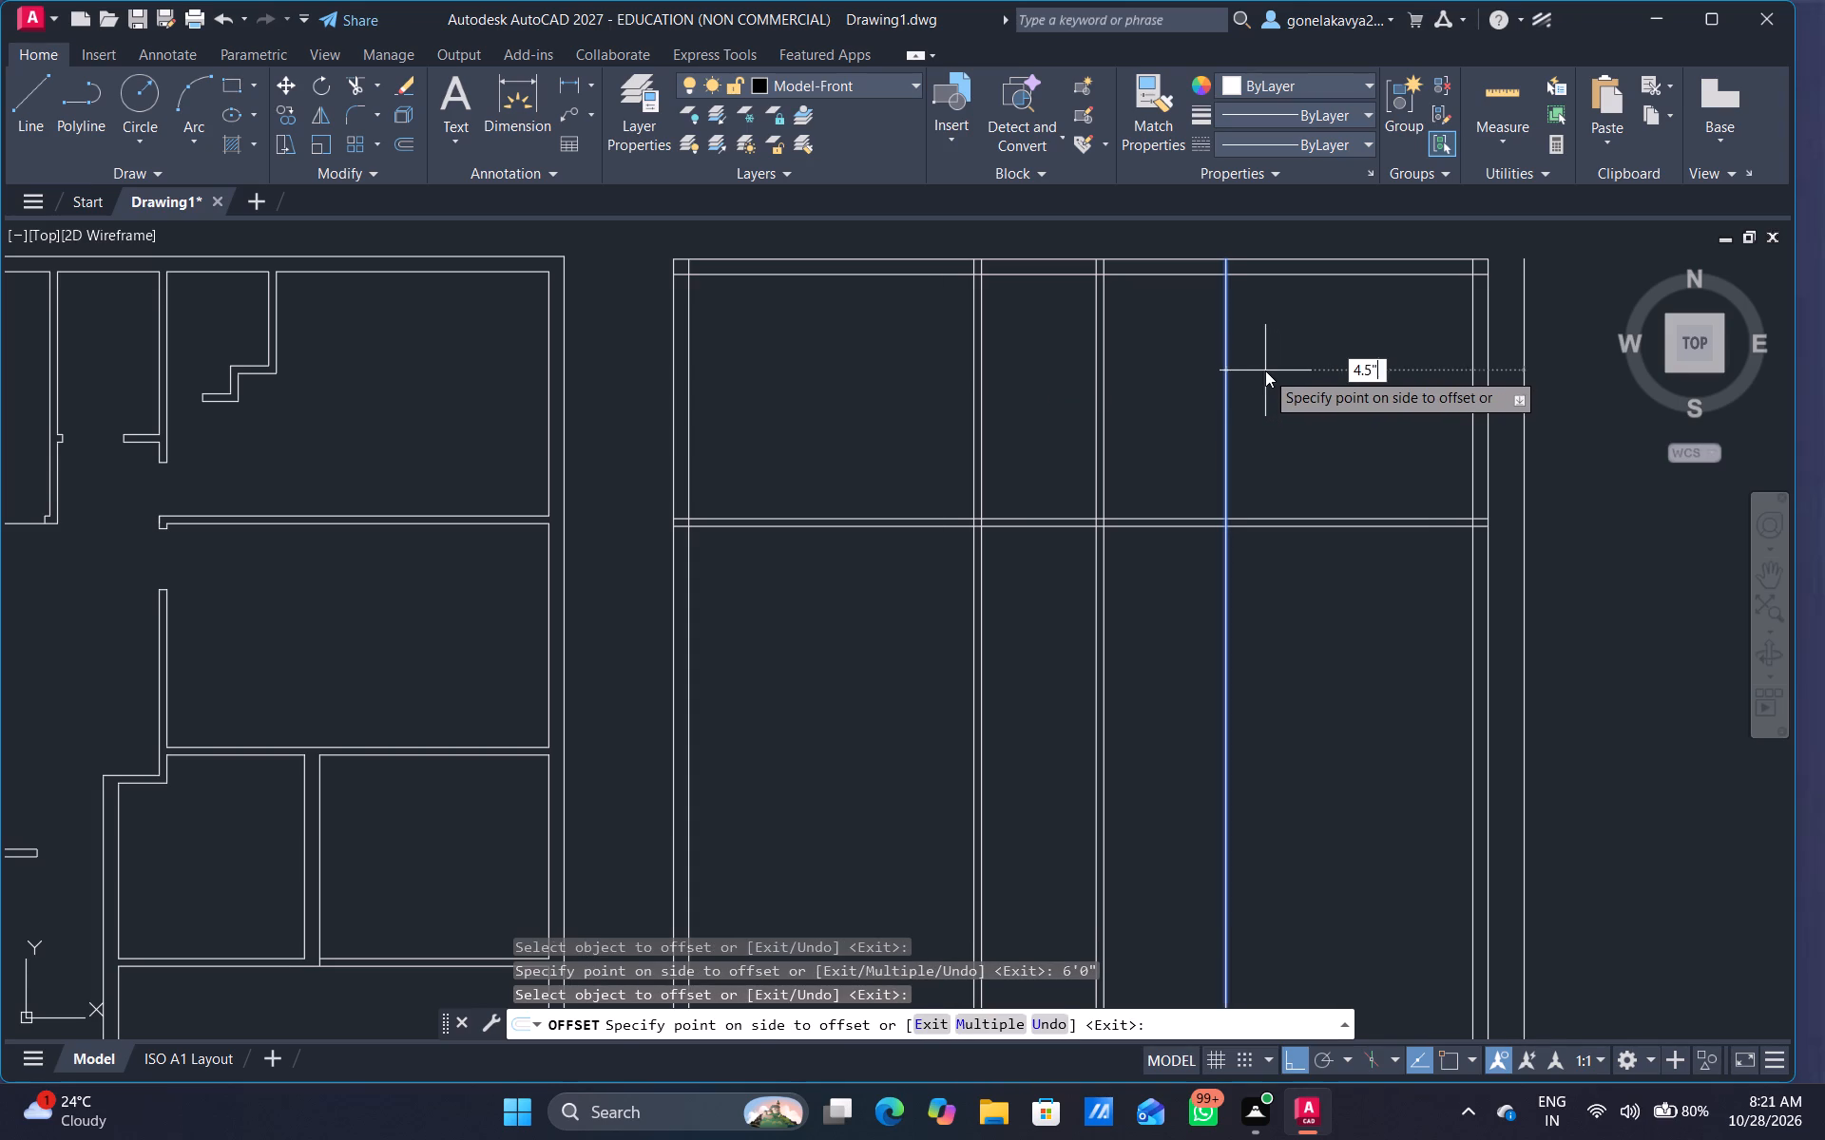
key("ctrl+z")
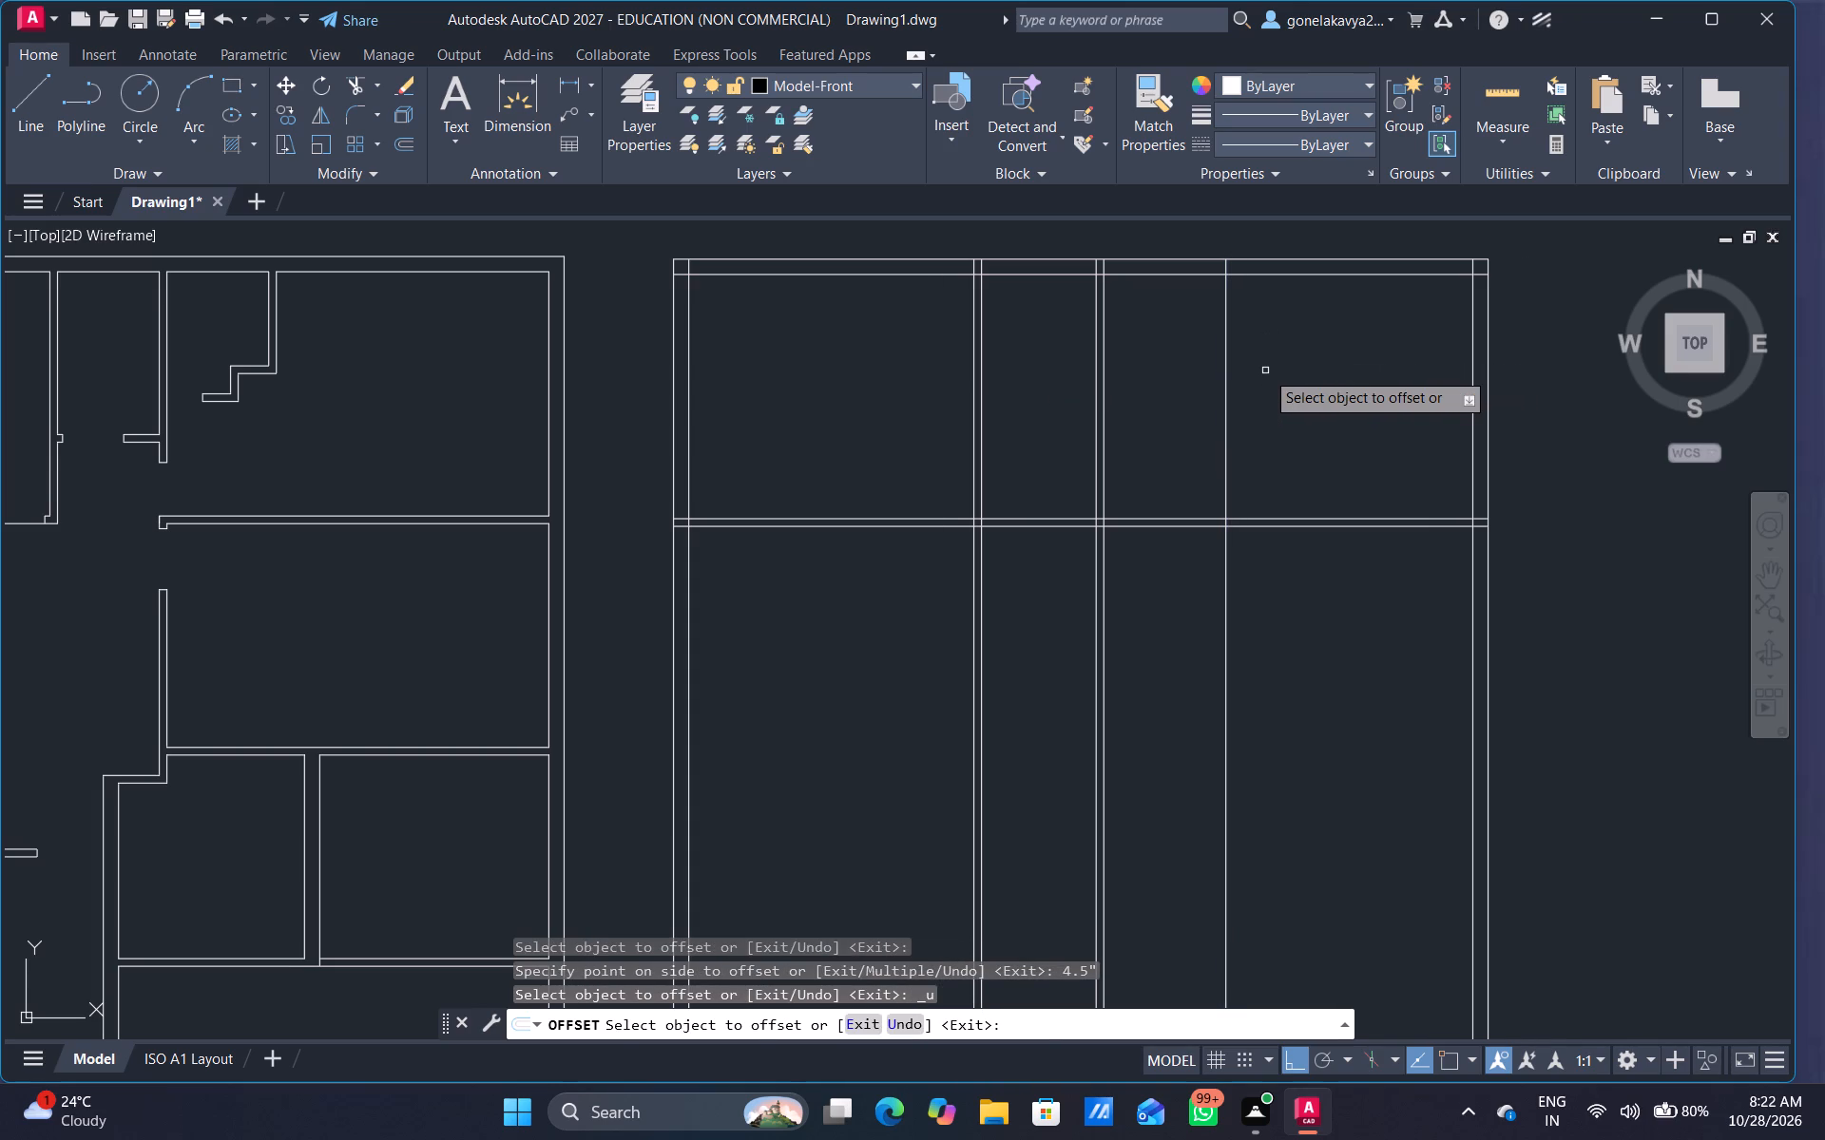
Offset the newest vertical line 9" east as the outer face of a 9" wall.
left_click(1226, 450)
type("9\"")
key("Return")
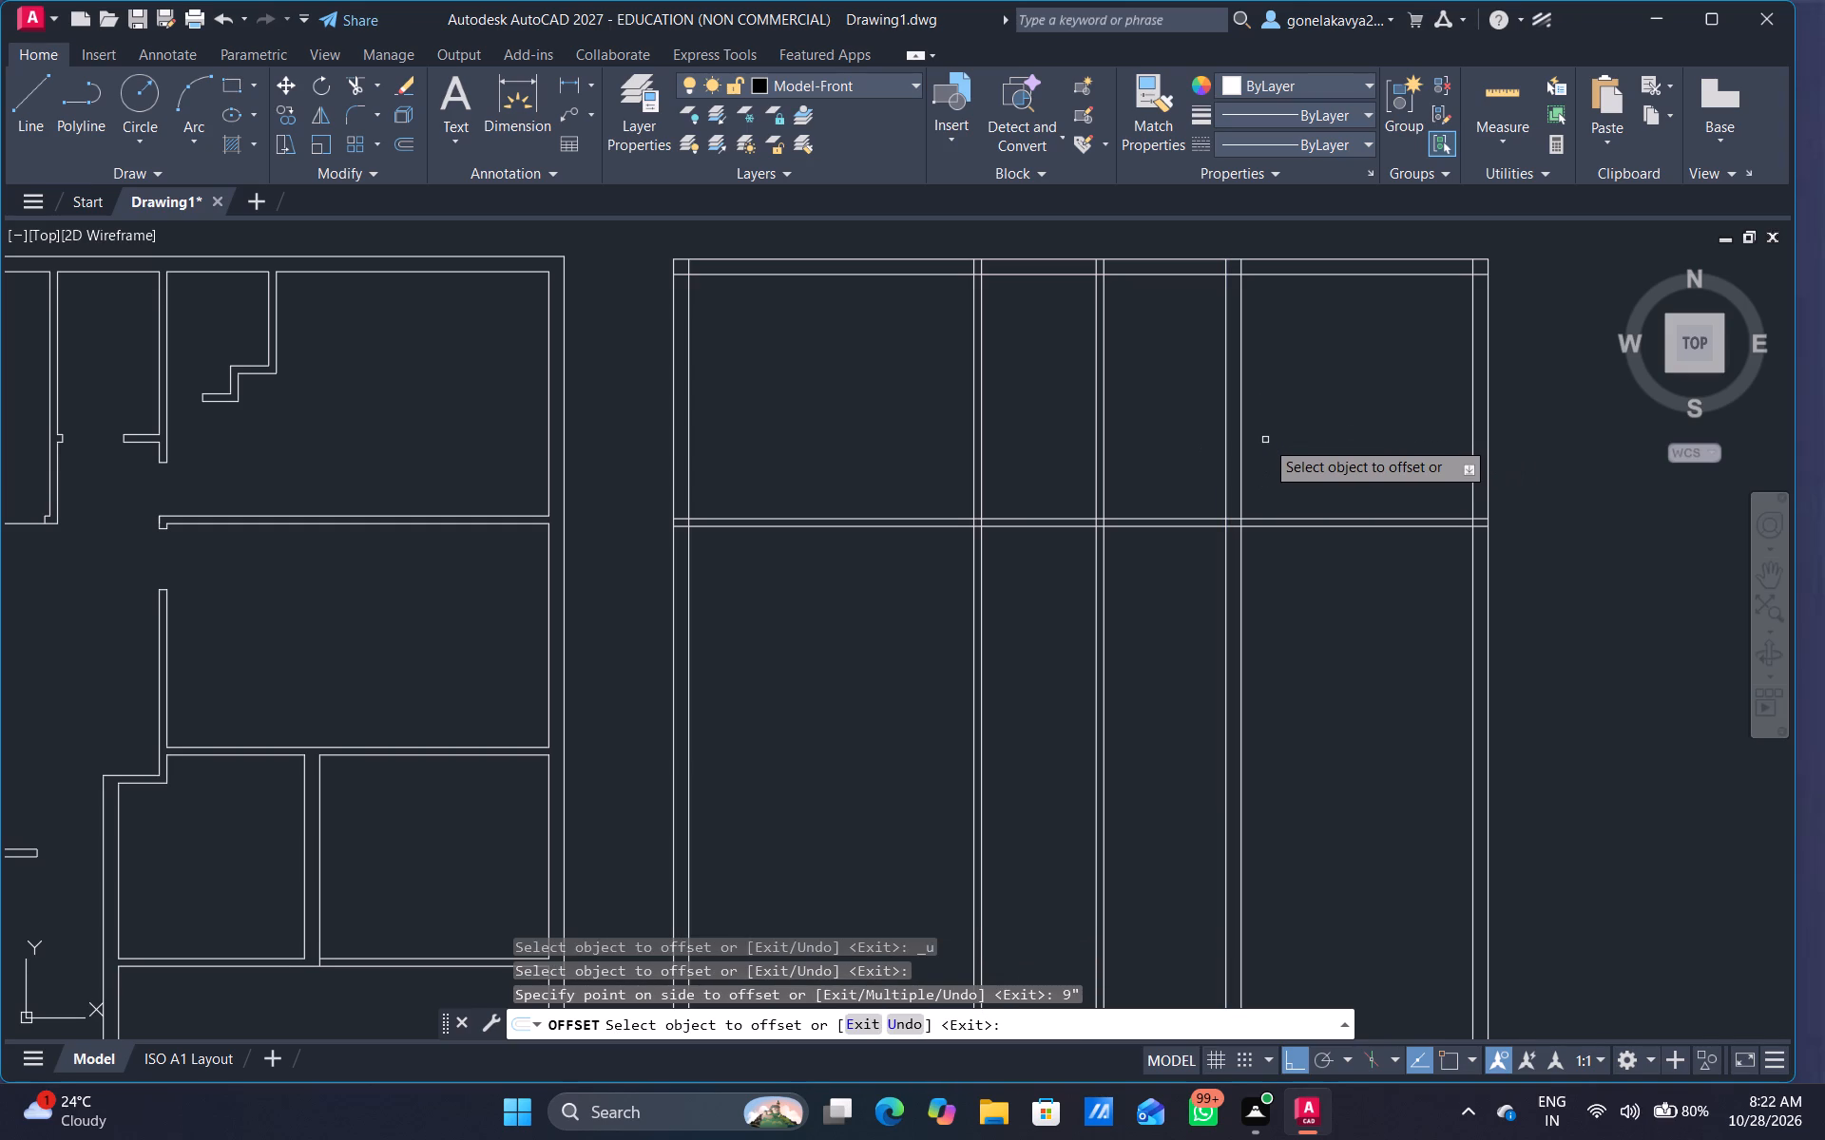
key("Escape")
Trim away the horizontal lines beyond the new 9" wall and the original east wall lines of the second plan.
key("t")
type("r")
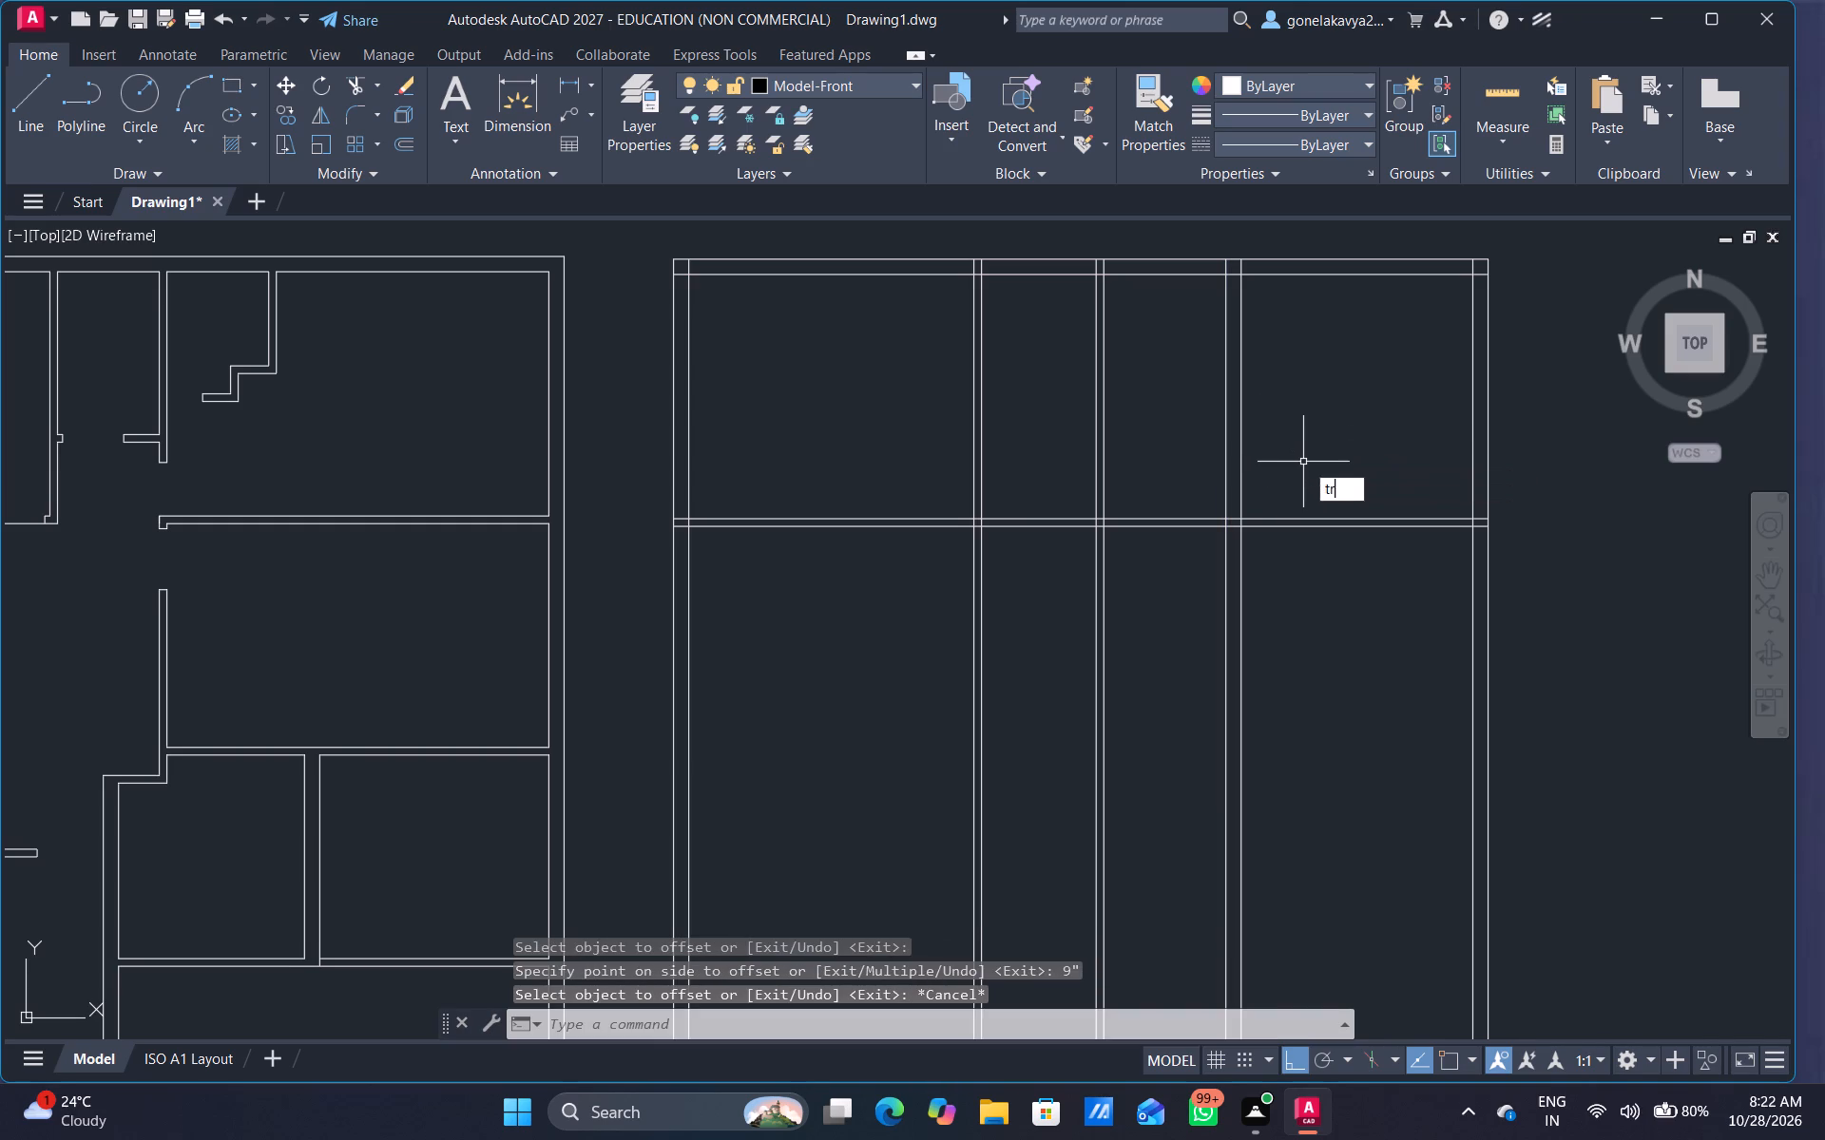
key("space")
left_click_drag(1347, 213, 1357, 292)
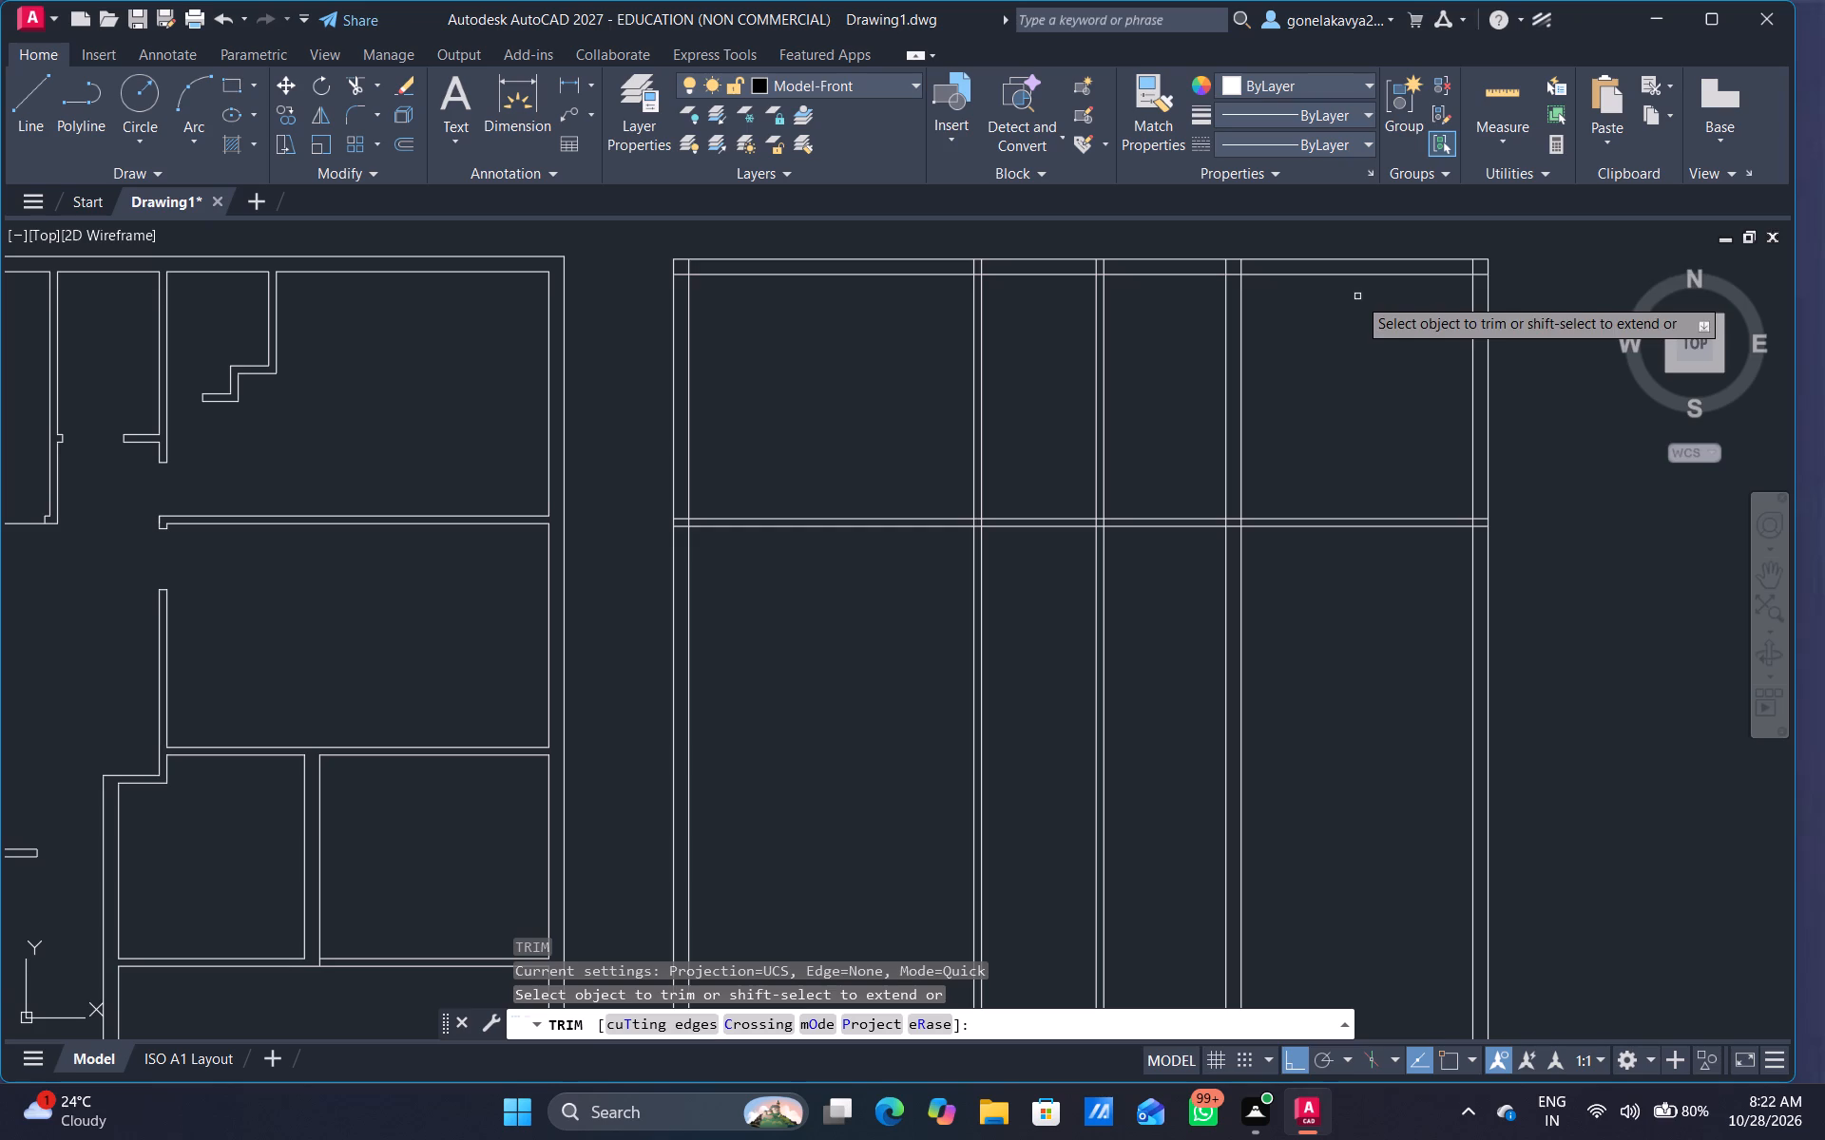
left_click_drag(1344, 251, 1486, 651)
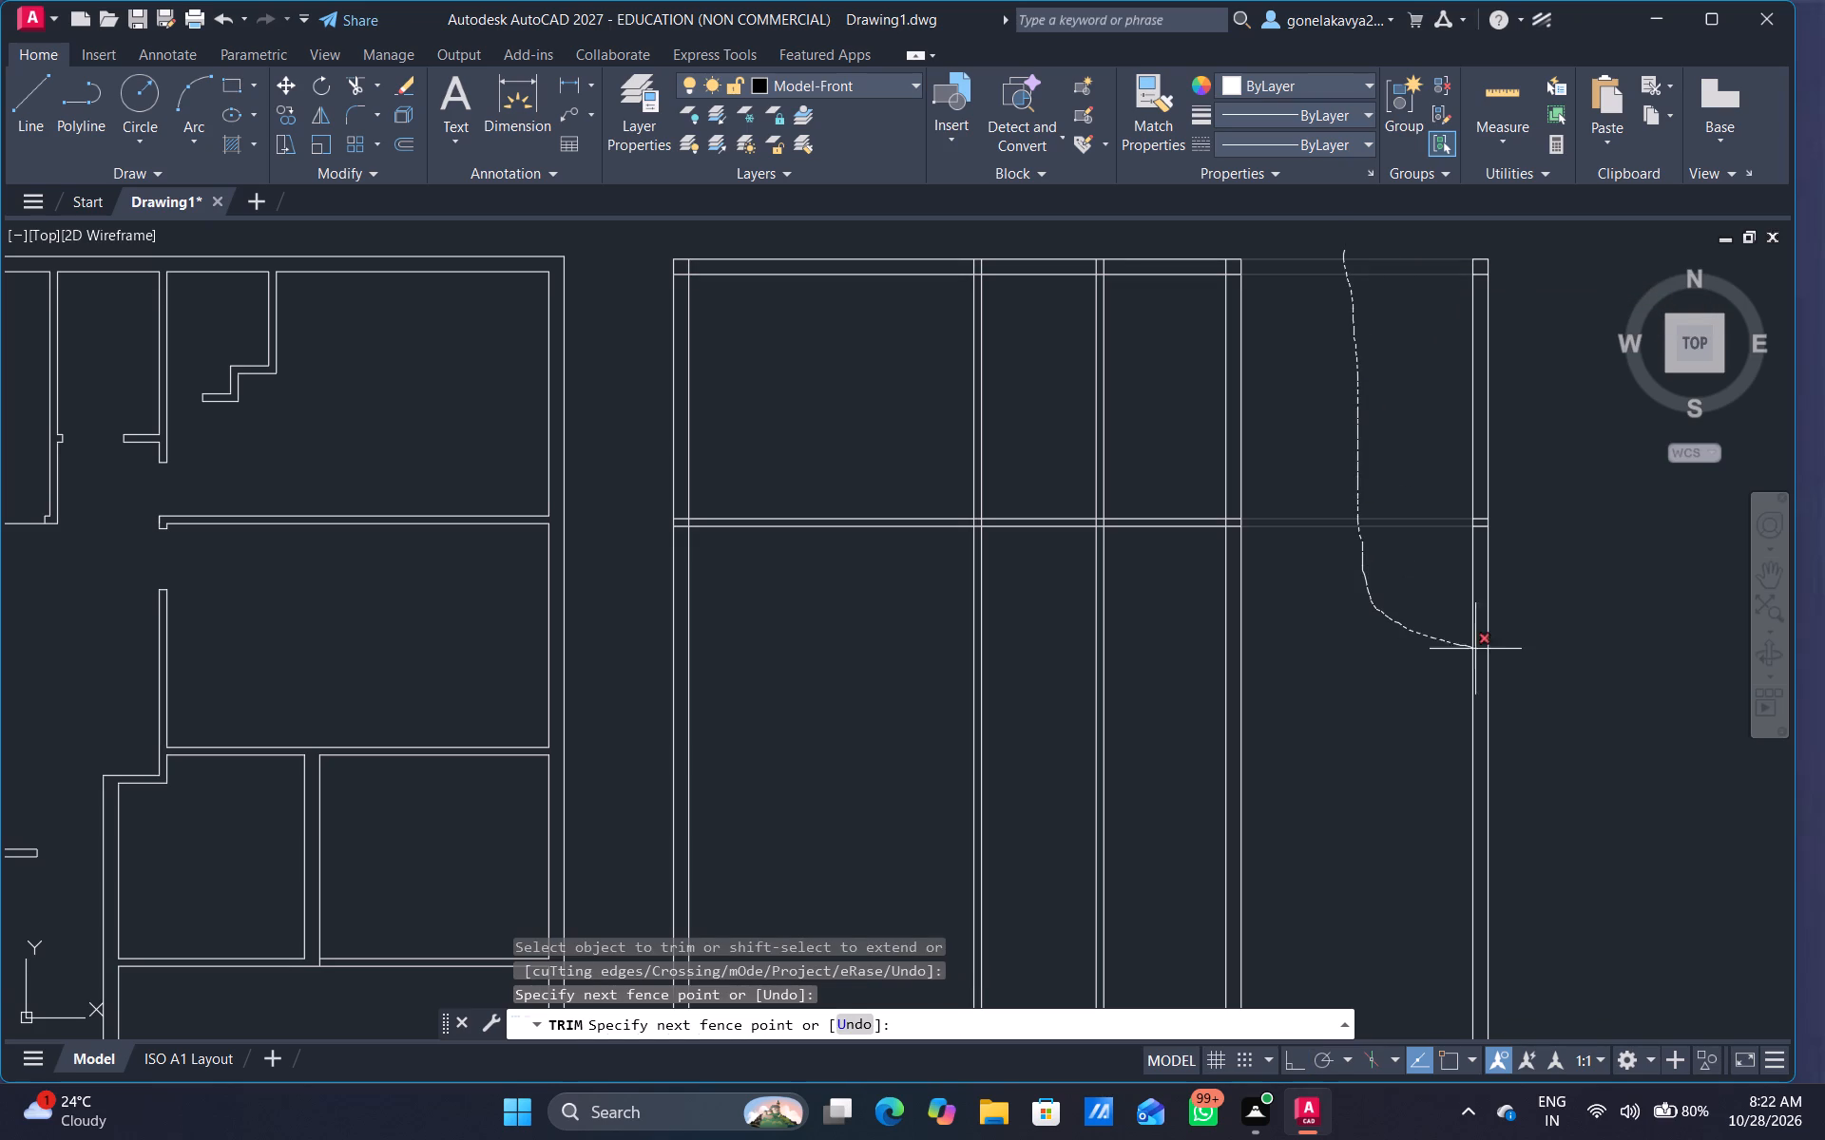
left_click_drag(1486, 651, 1498, 298)
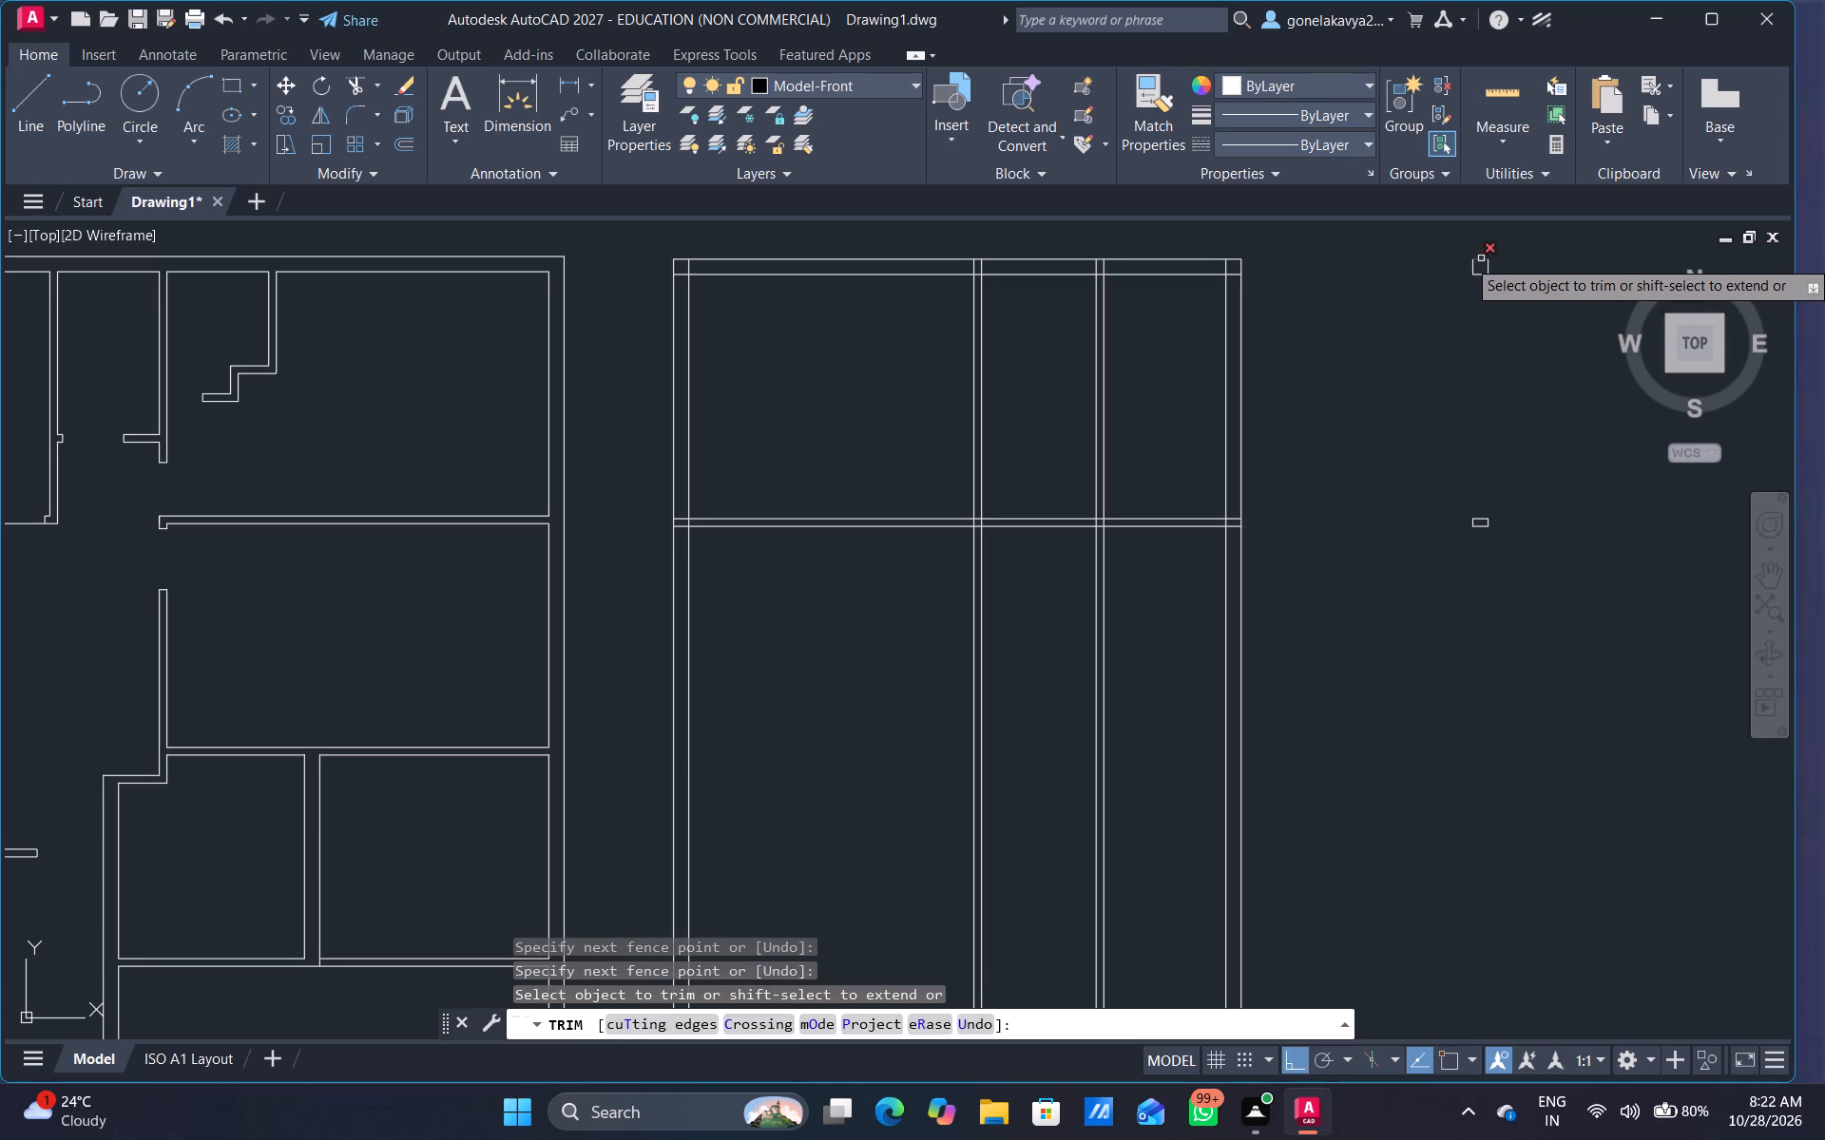
Trim away the leftover wall fragments east of the second plan, at the former northeast corner and partition end.
left_click_drag(1481, 258, 1487, 292)
left_click(1476, 269)
left_click_drag(1484, 268, 1487, 289)
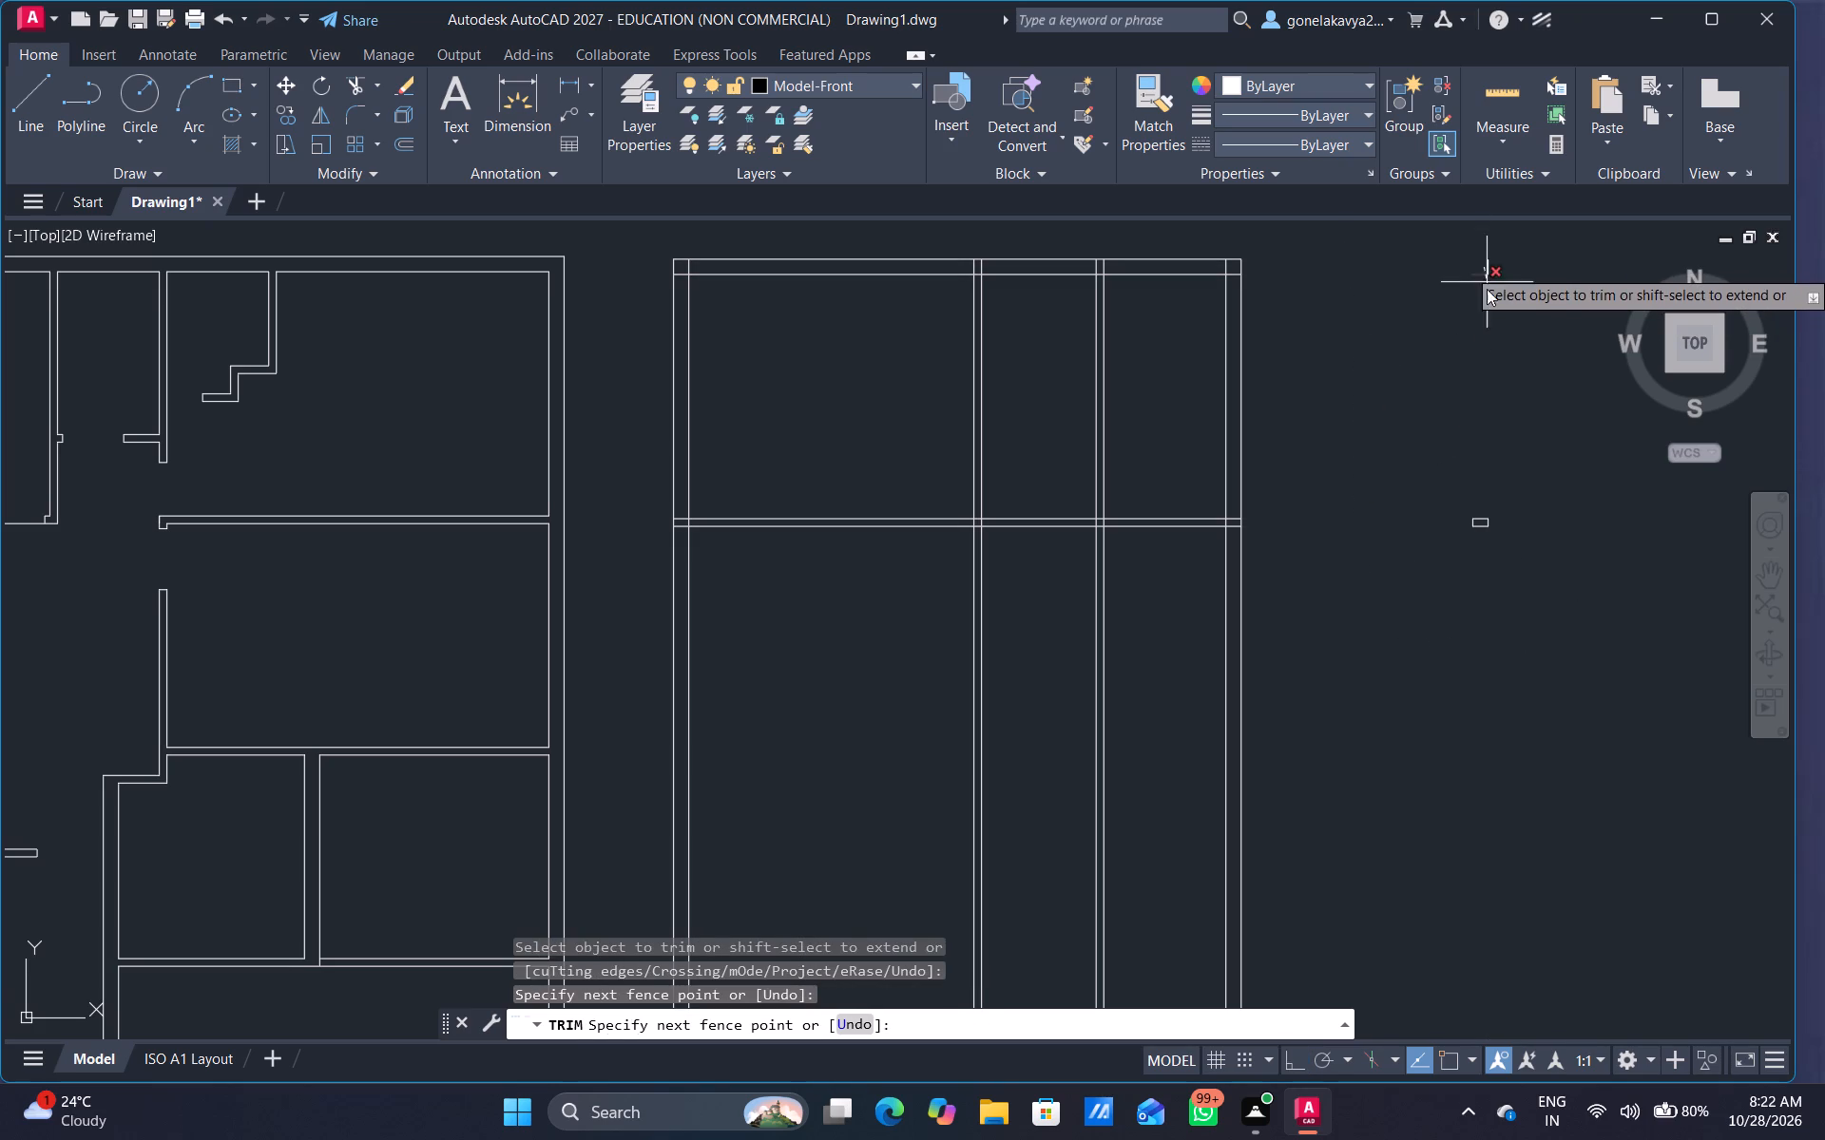
left_click_drag(1487, 289, 1487, 294)
left_click(1491, 261)
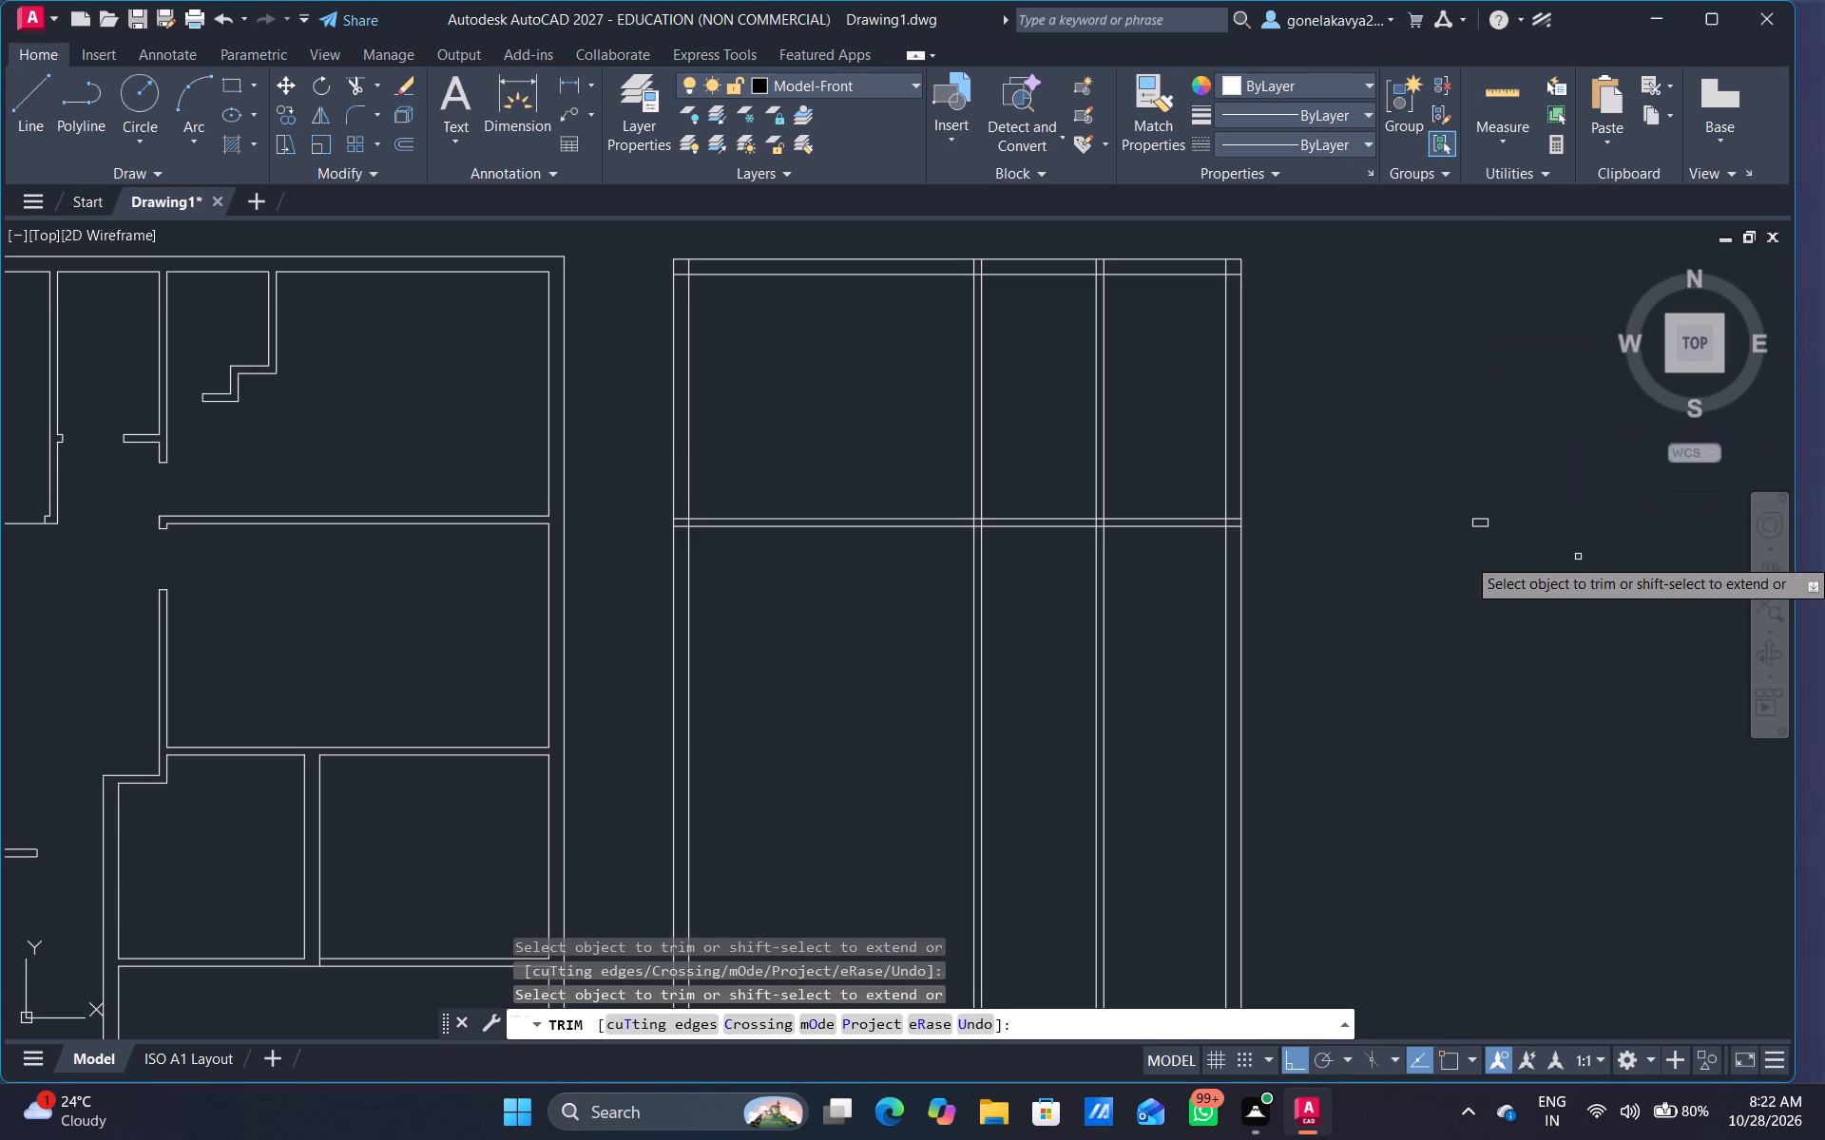
scroll(1552, 490, "up", 2)
left_click_drag(1381, 548, 1381, 591)
left_click_drag(1316, 563, 1464, 568)
scroll(1135, 630, "down", 2)
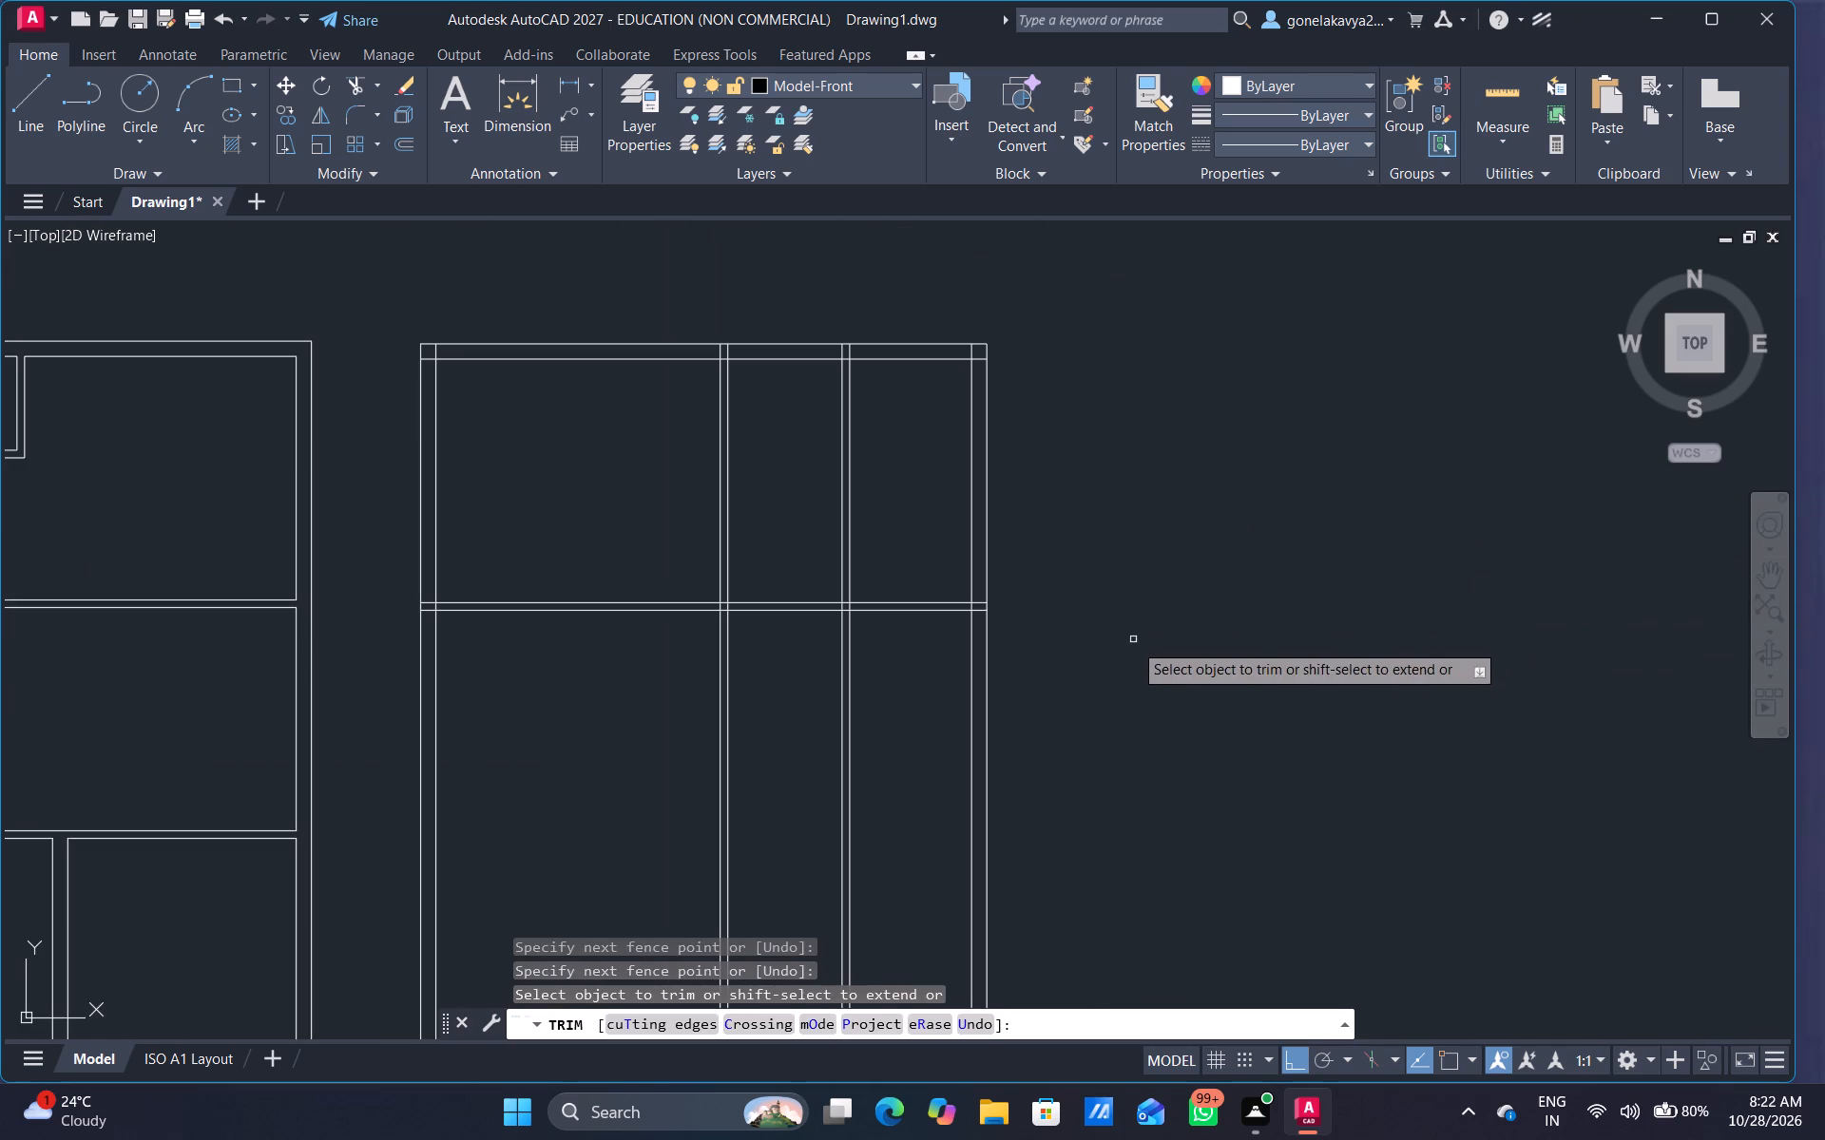
Trim the horizontal partition's ends inside the west wall and open the wall's inner line between the partition lines.
middle_click_drag(1133, 657, 1167, 511)
scroll(1159, 477, "down", 1)
scroll(1124, 604, "up", 1)
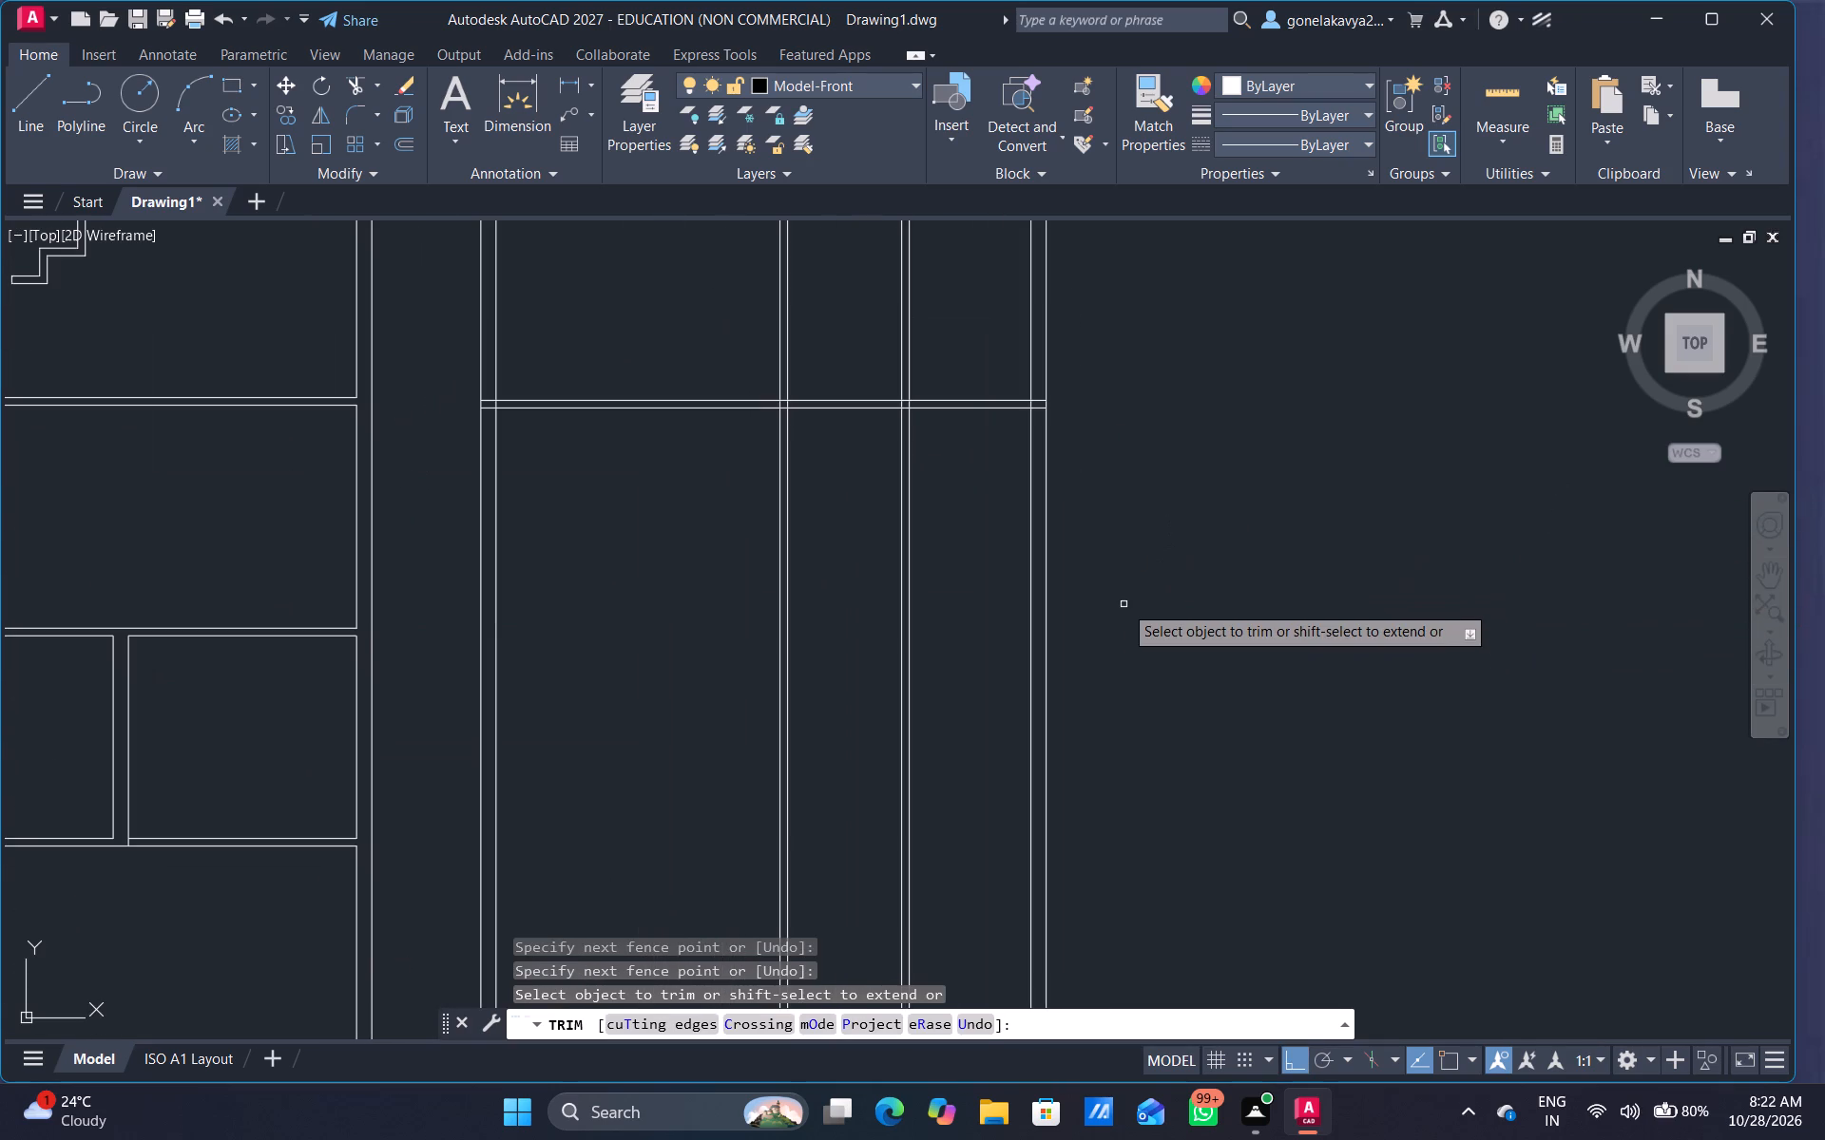
middle_click_drag(1123, 606, 1196, 725)
scroll(1123, 606, "down", 1)
scroll(790, 615, "up", 1)
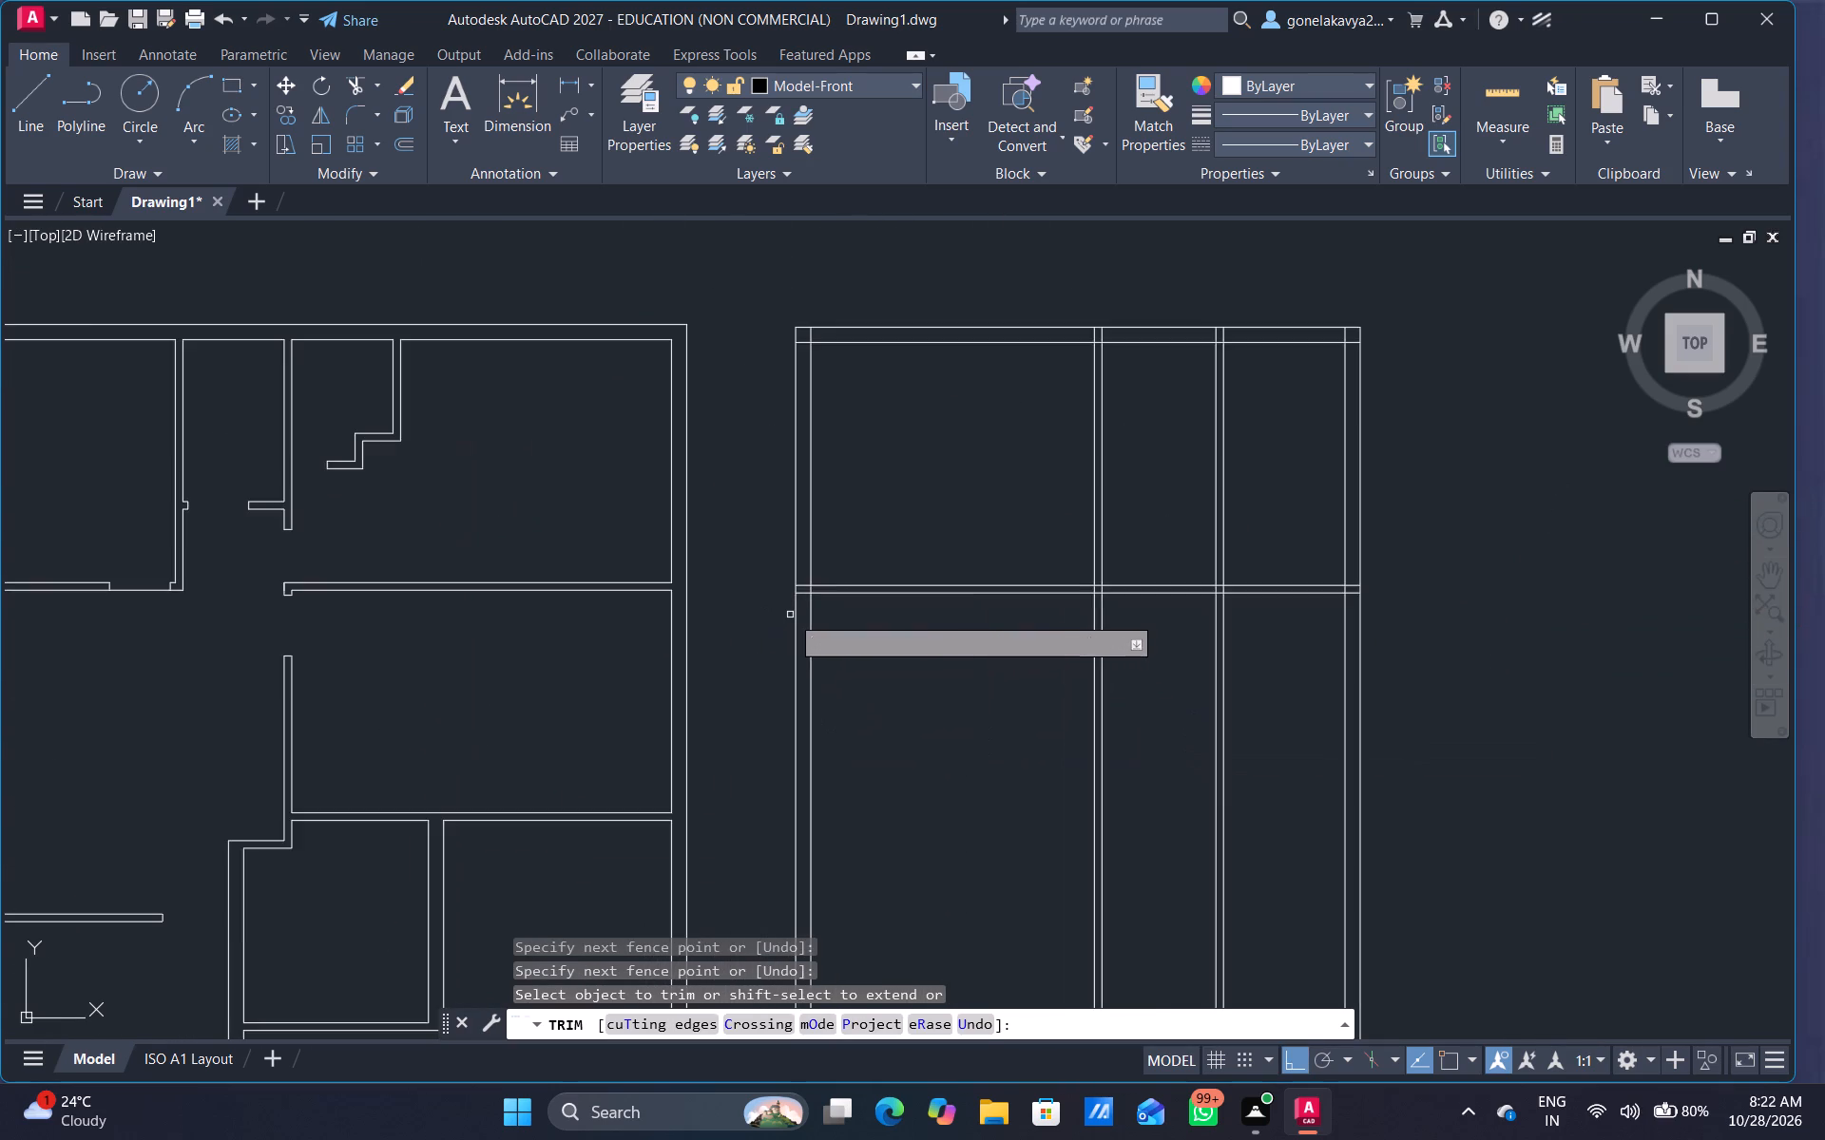
scroll(790, 616, "up", 5)
middle_click_drag(864, 498, 824, 741)
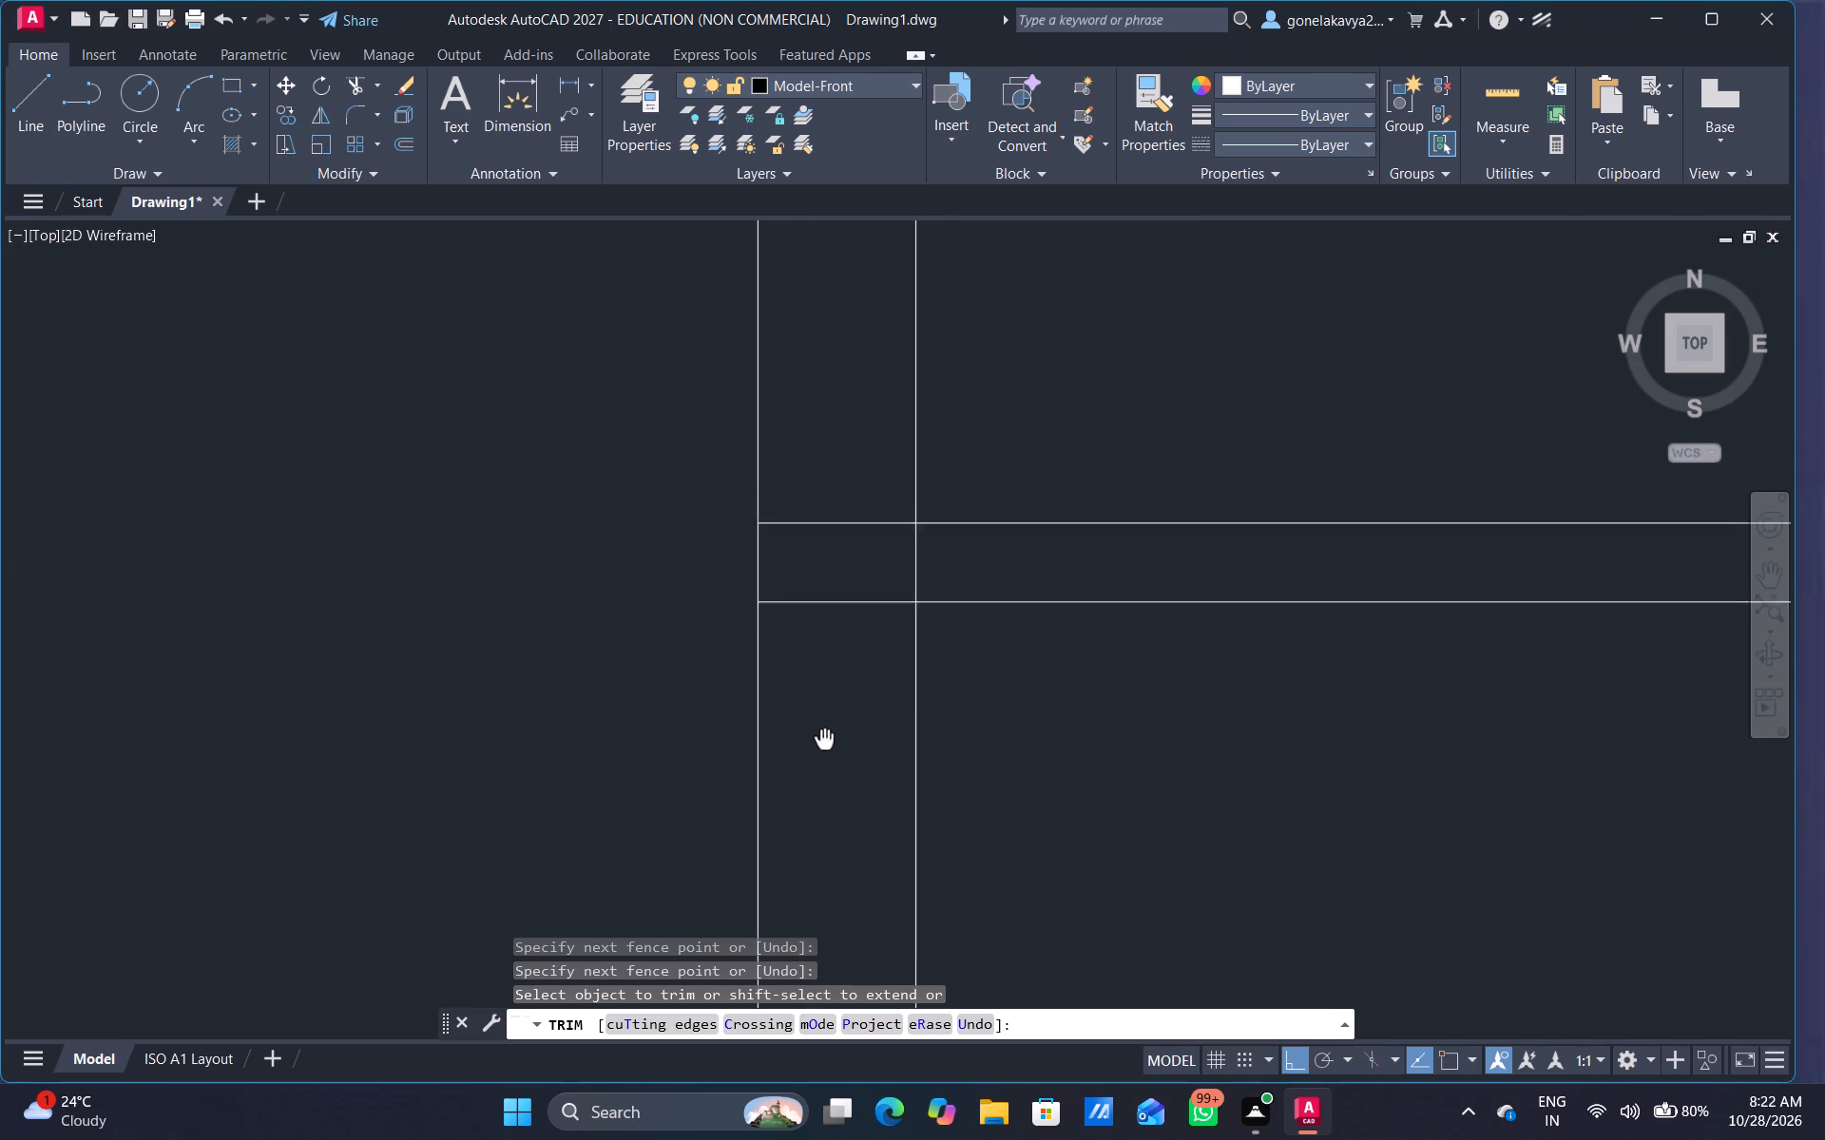
middle_click_drag(824, 741, 823, 754)
left_click_drag(870, 496, 874, 605)
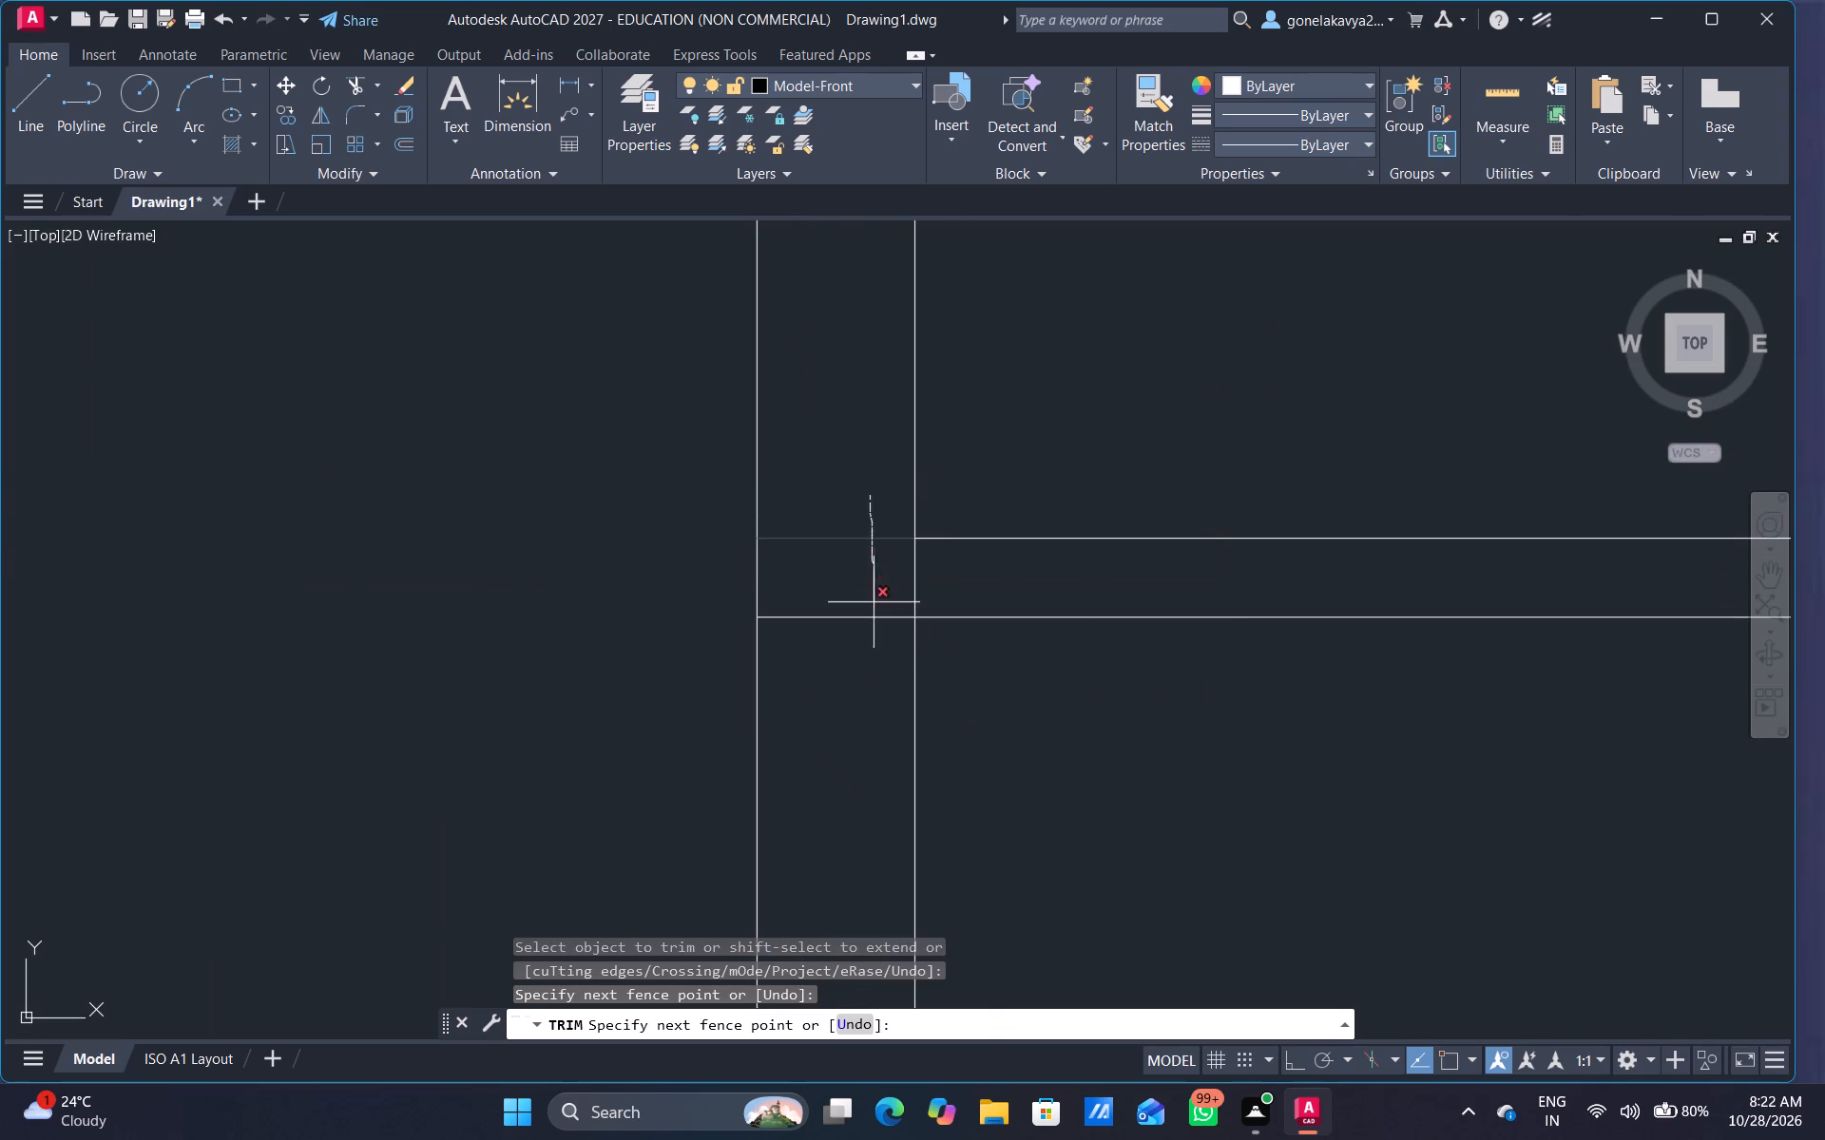
left_click_drag(874, 605, 873, 623)
left_click_drag(889, 587, 995, 562)
Trim away both vertical partitions south of the horizontal partition in the second plan.
scroll(990, 594, "down", 4)
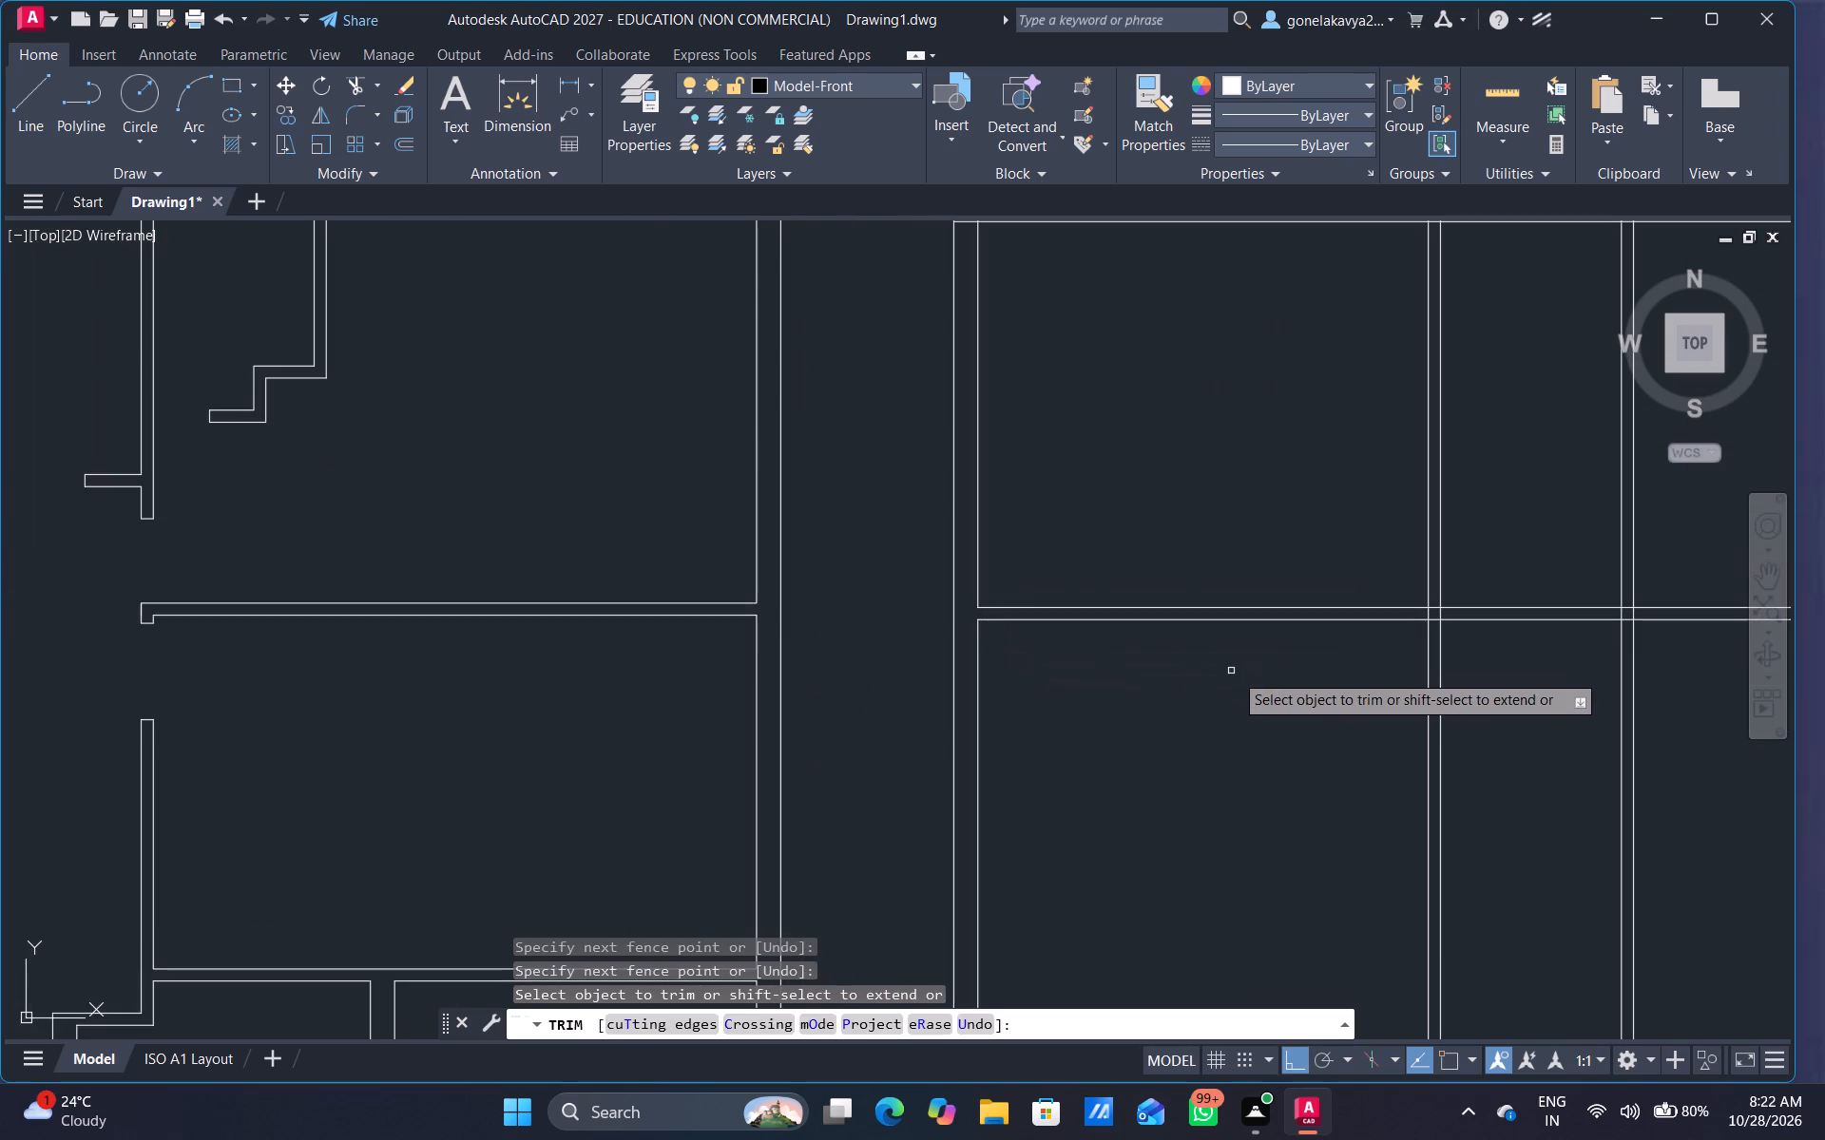
middle_click_drag(1236, 676, 519, 485)
scroll(659, 637, "down", 1)
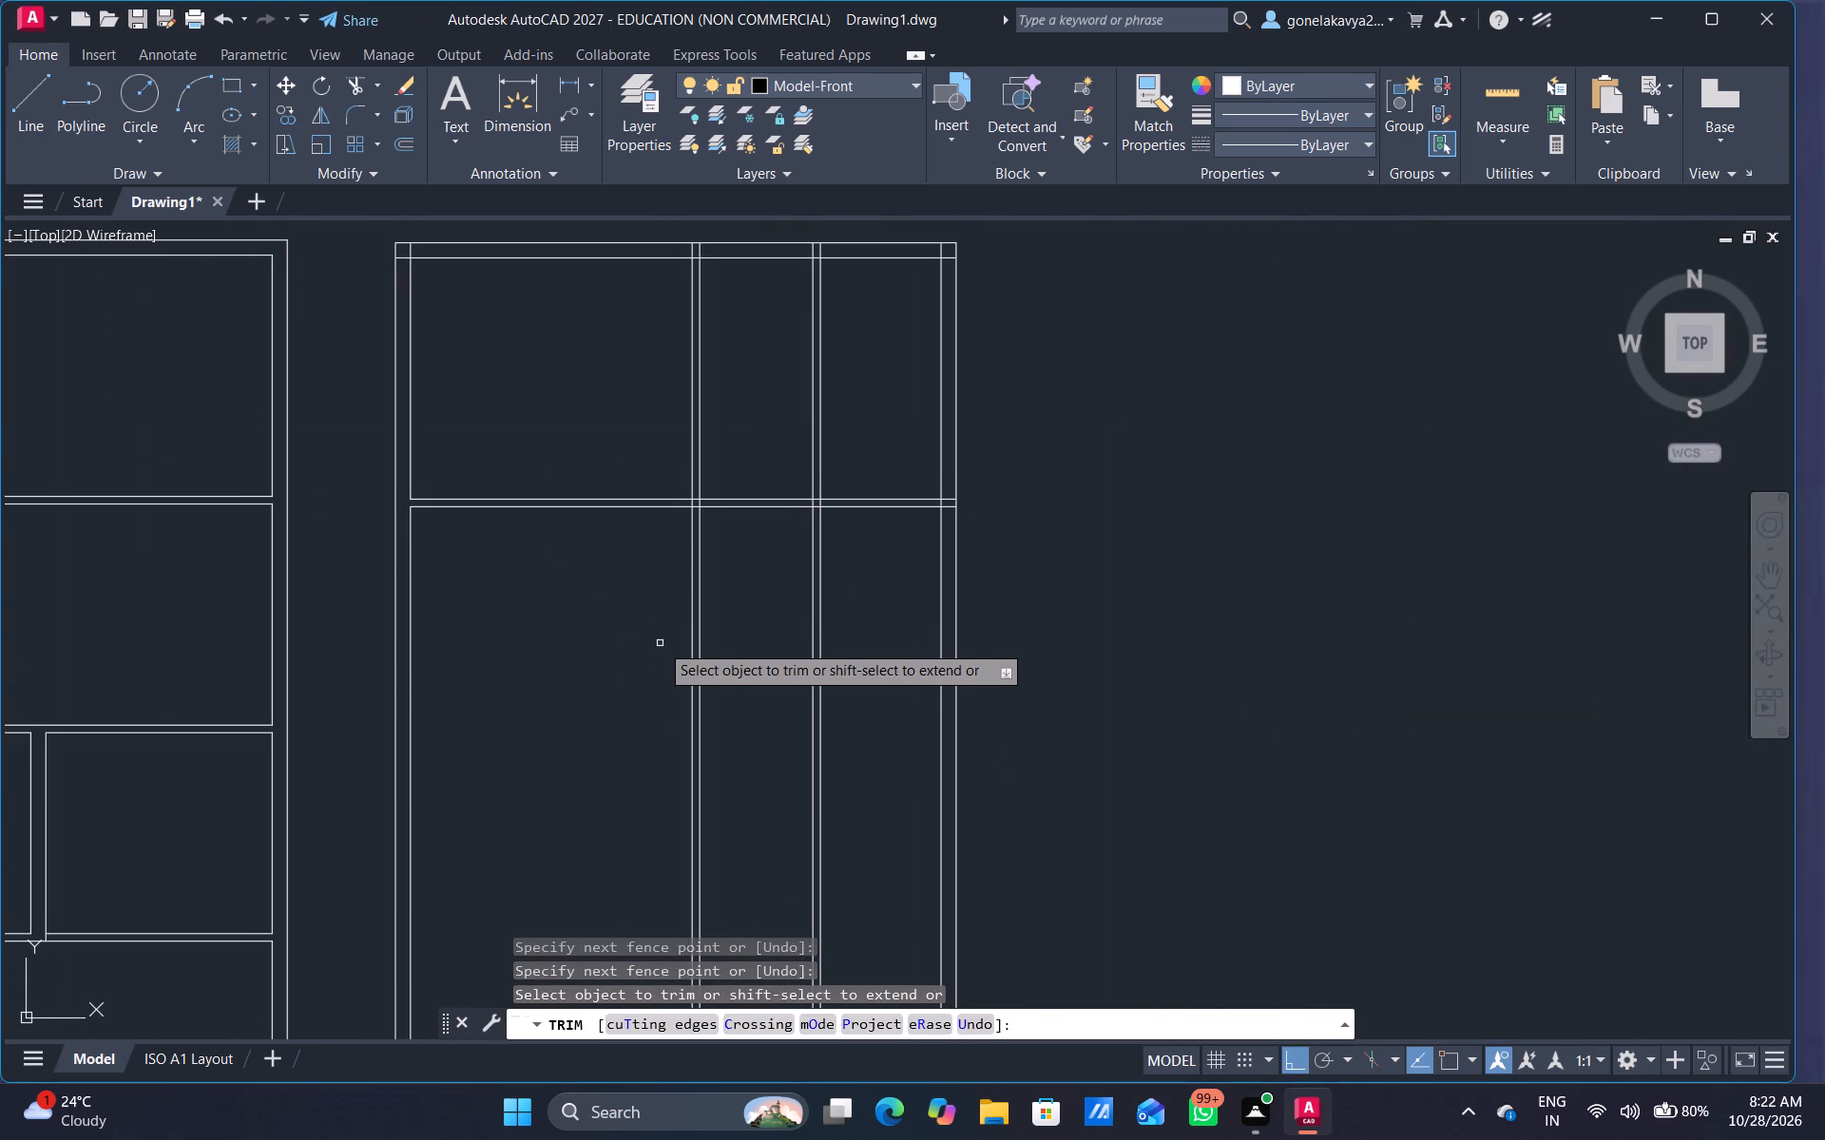
middle_click_drag(660, 643, 721, 634)
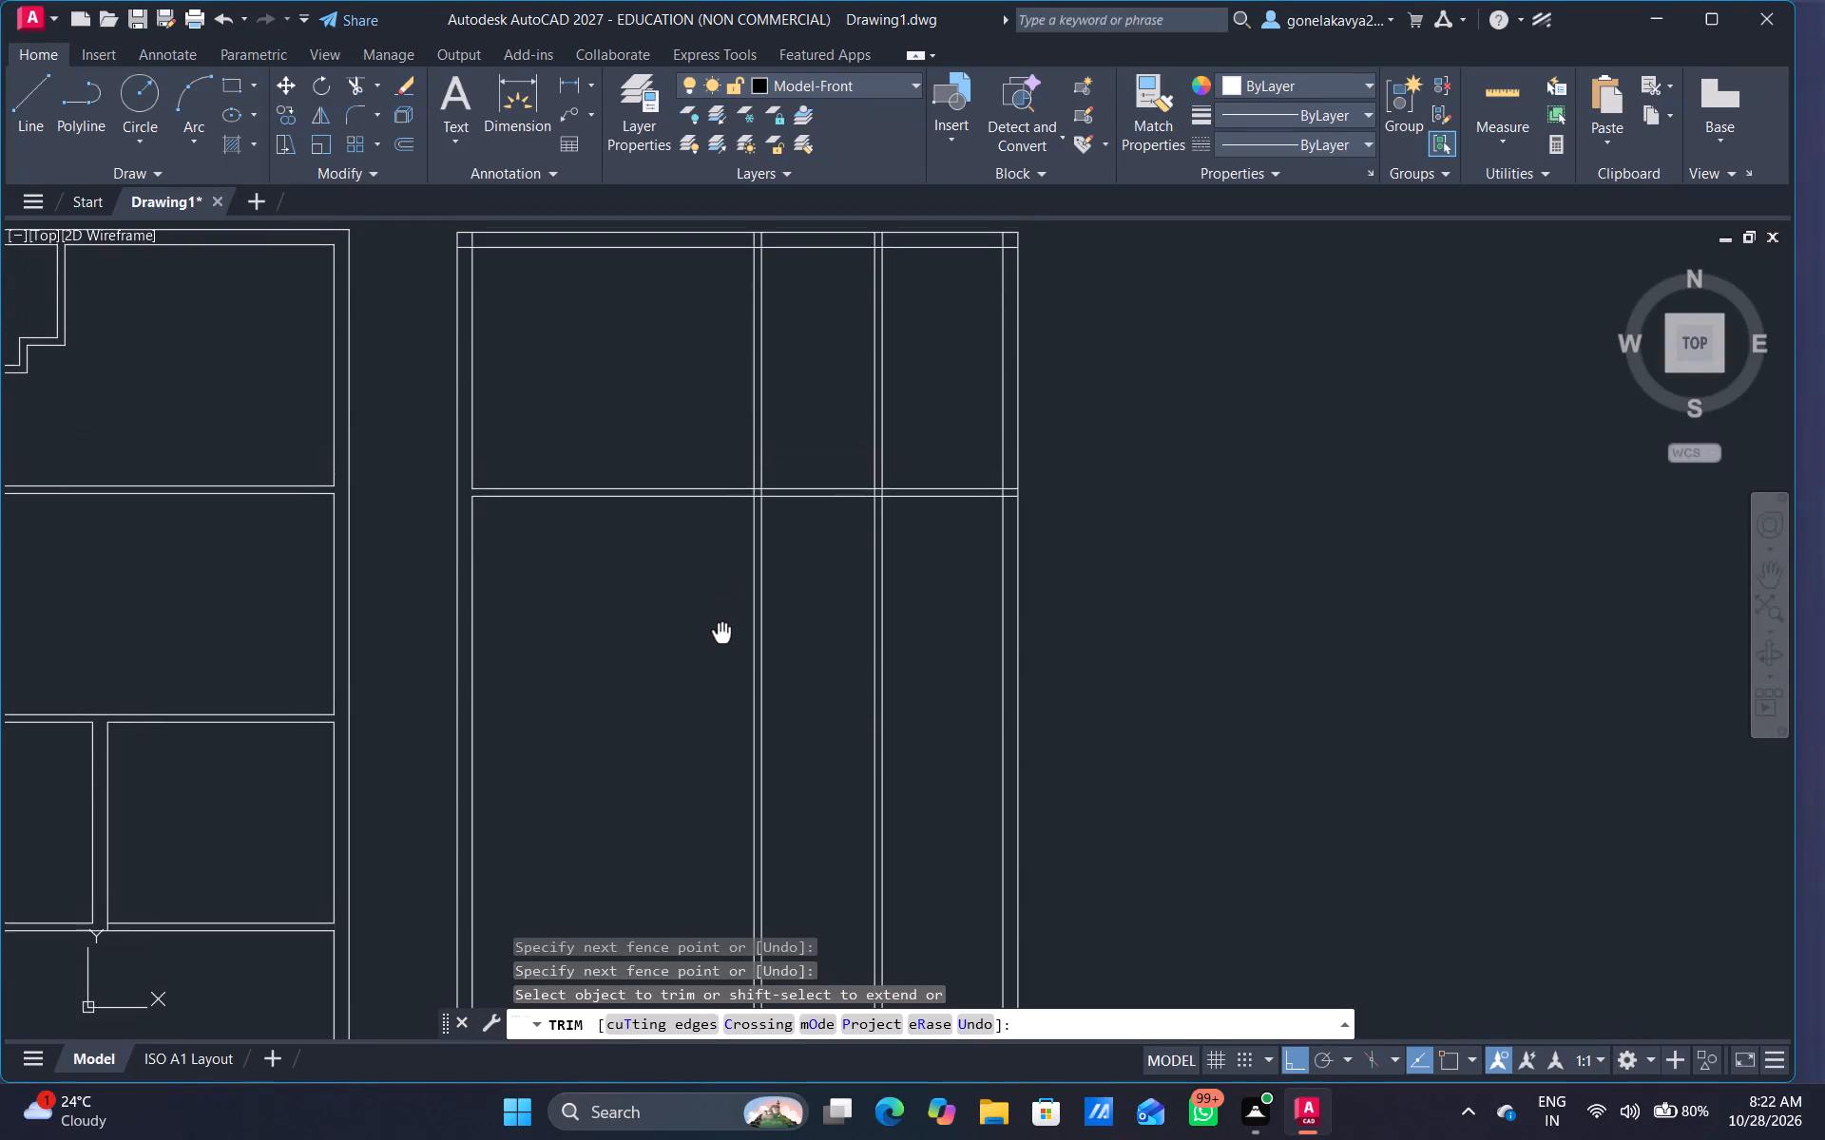
middle_click_drag(721, 634, 721, 672)
left_click_drag(905, 657, 616, 701)
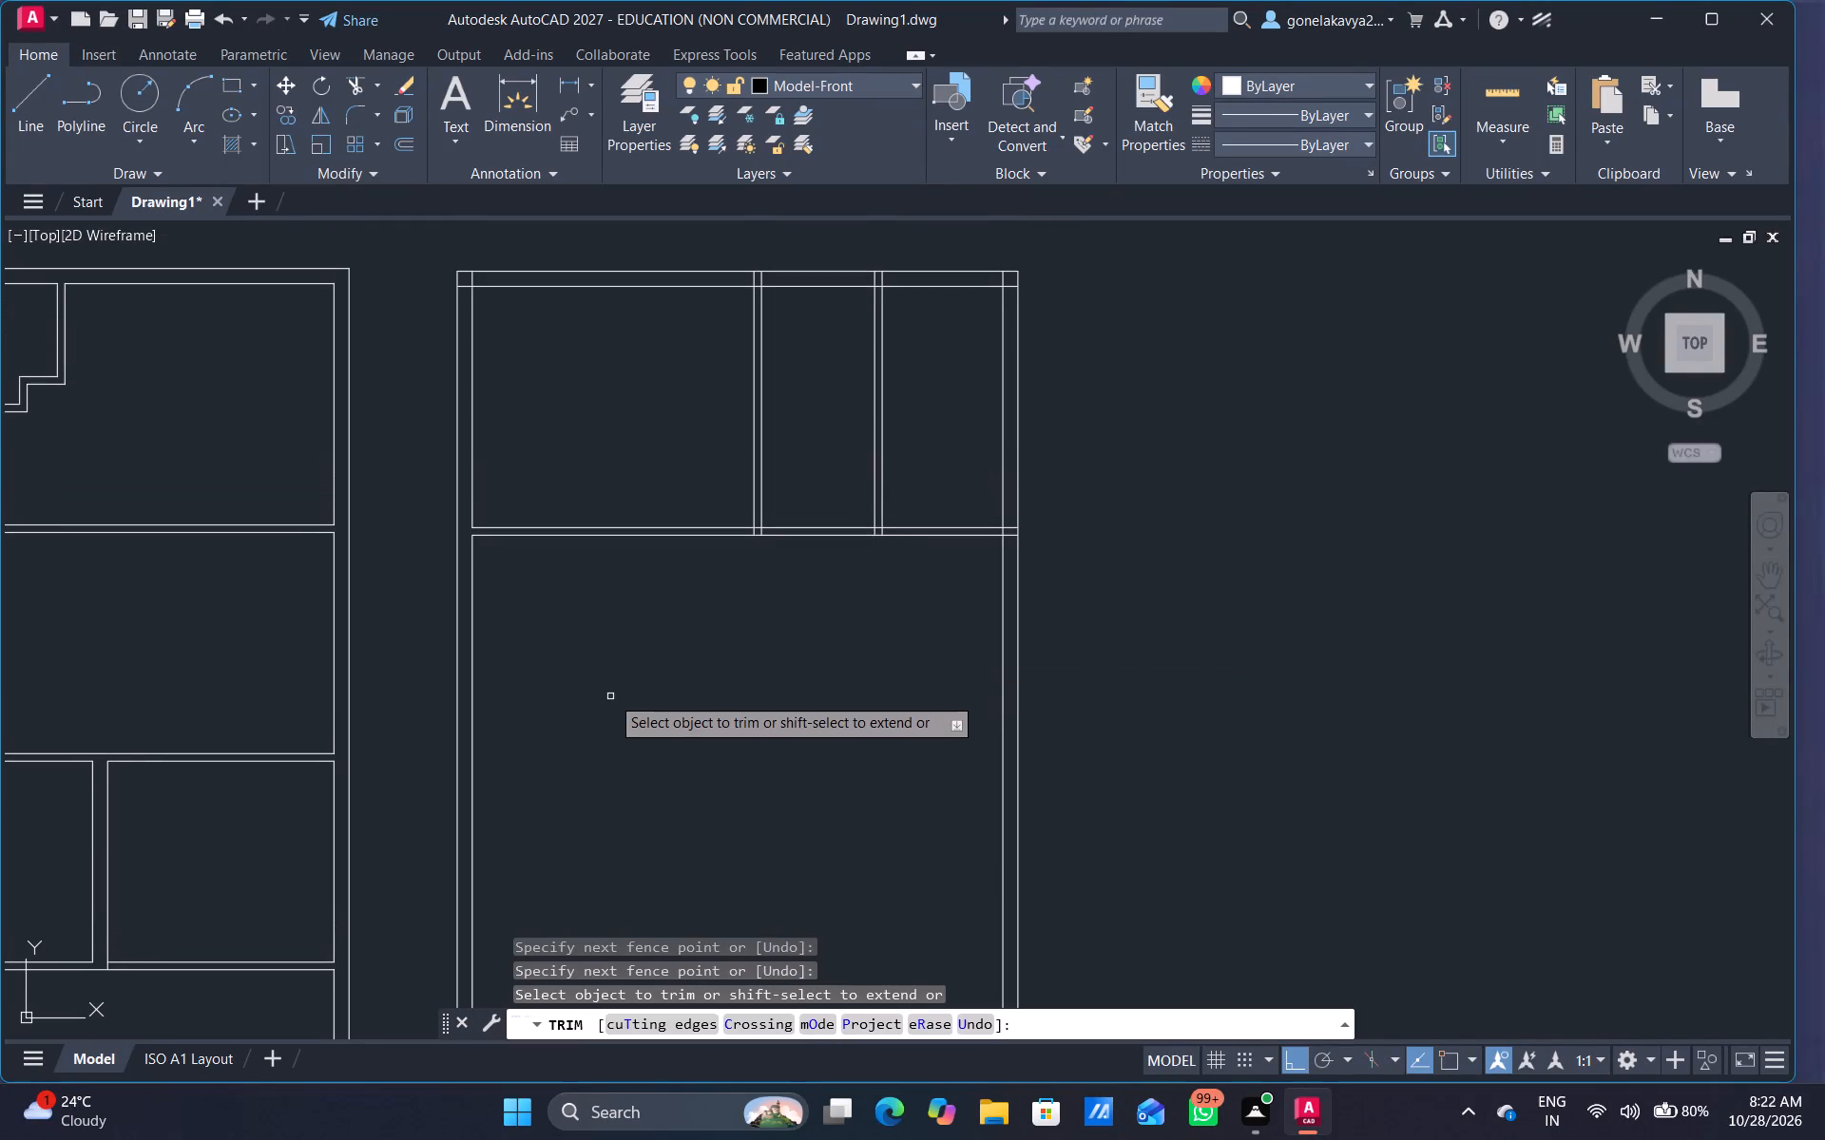
key("Escape")
Offset the second plan's north wall inner line 6' south, and offset that copy 4.5" south to form a horizontal partition.
key("o")
key("Return")
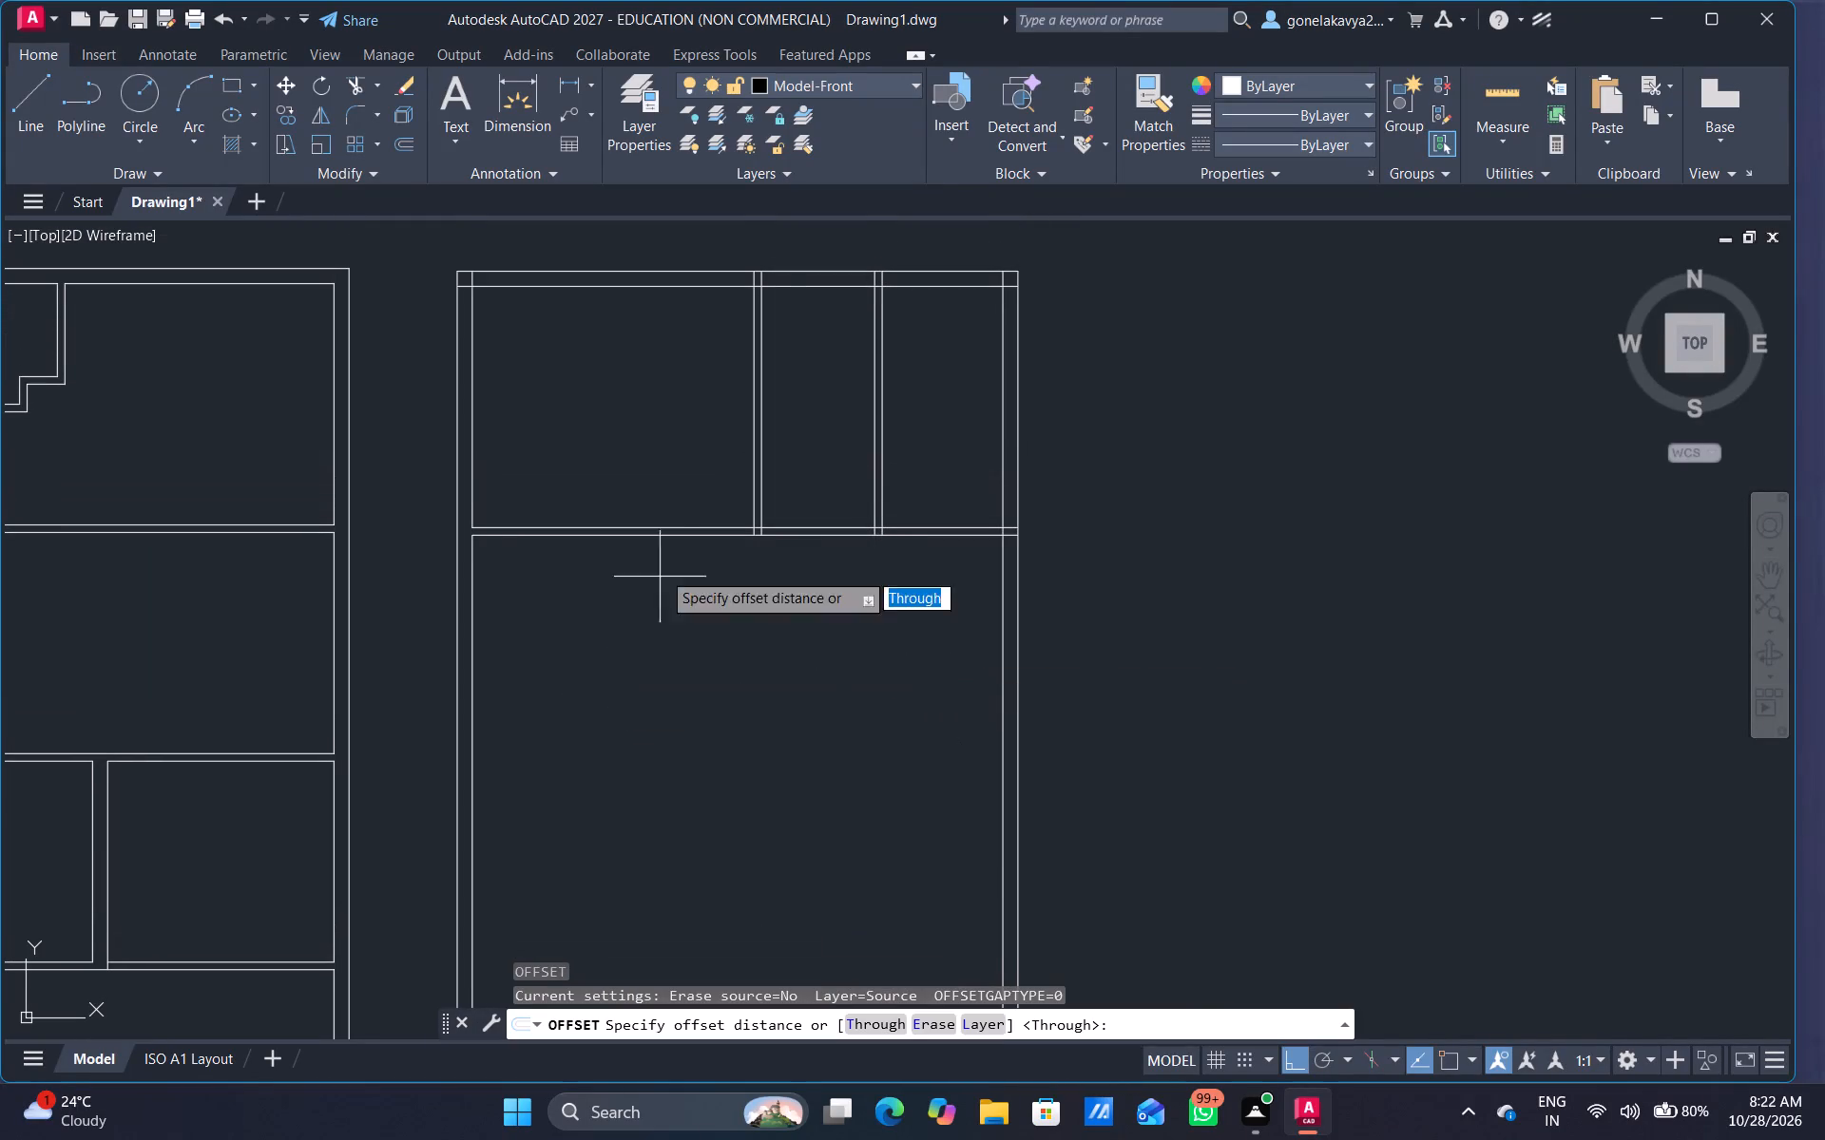
left_click_drag(667, 391, 710, 494)
left_click(710, 497)
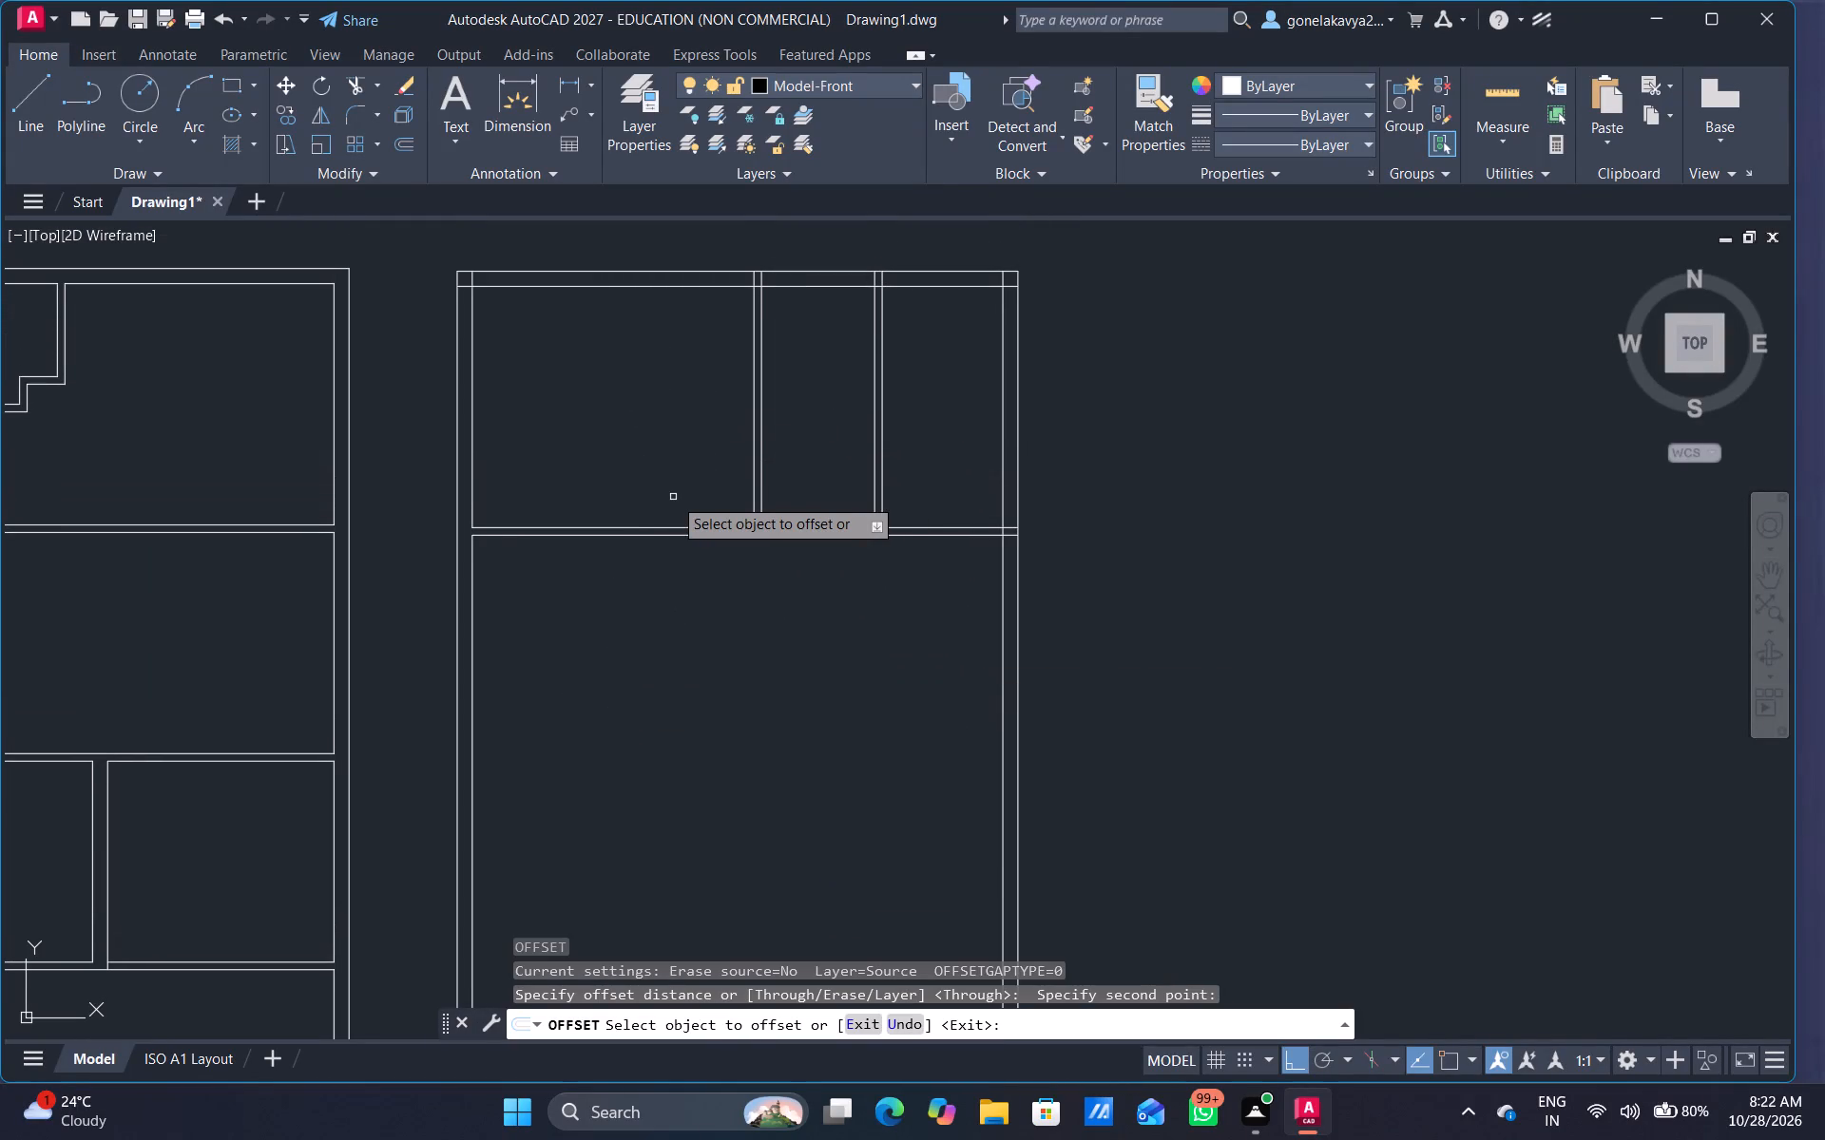
left_click(803, 287)
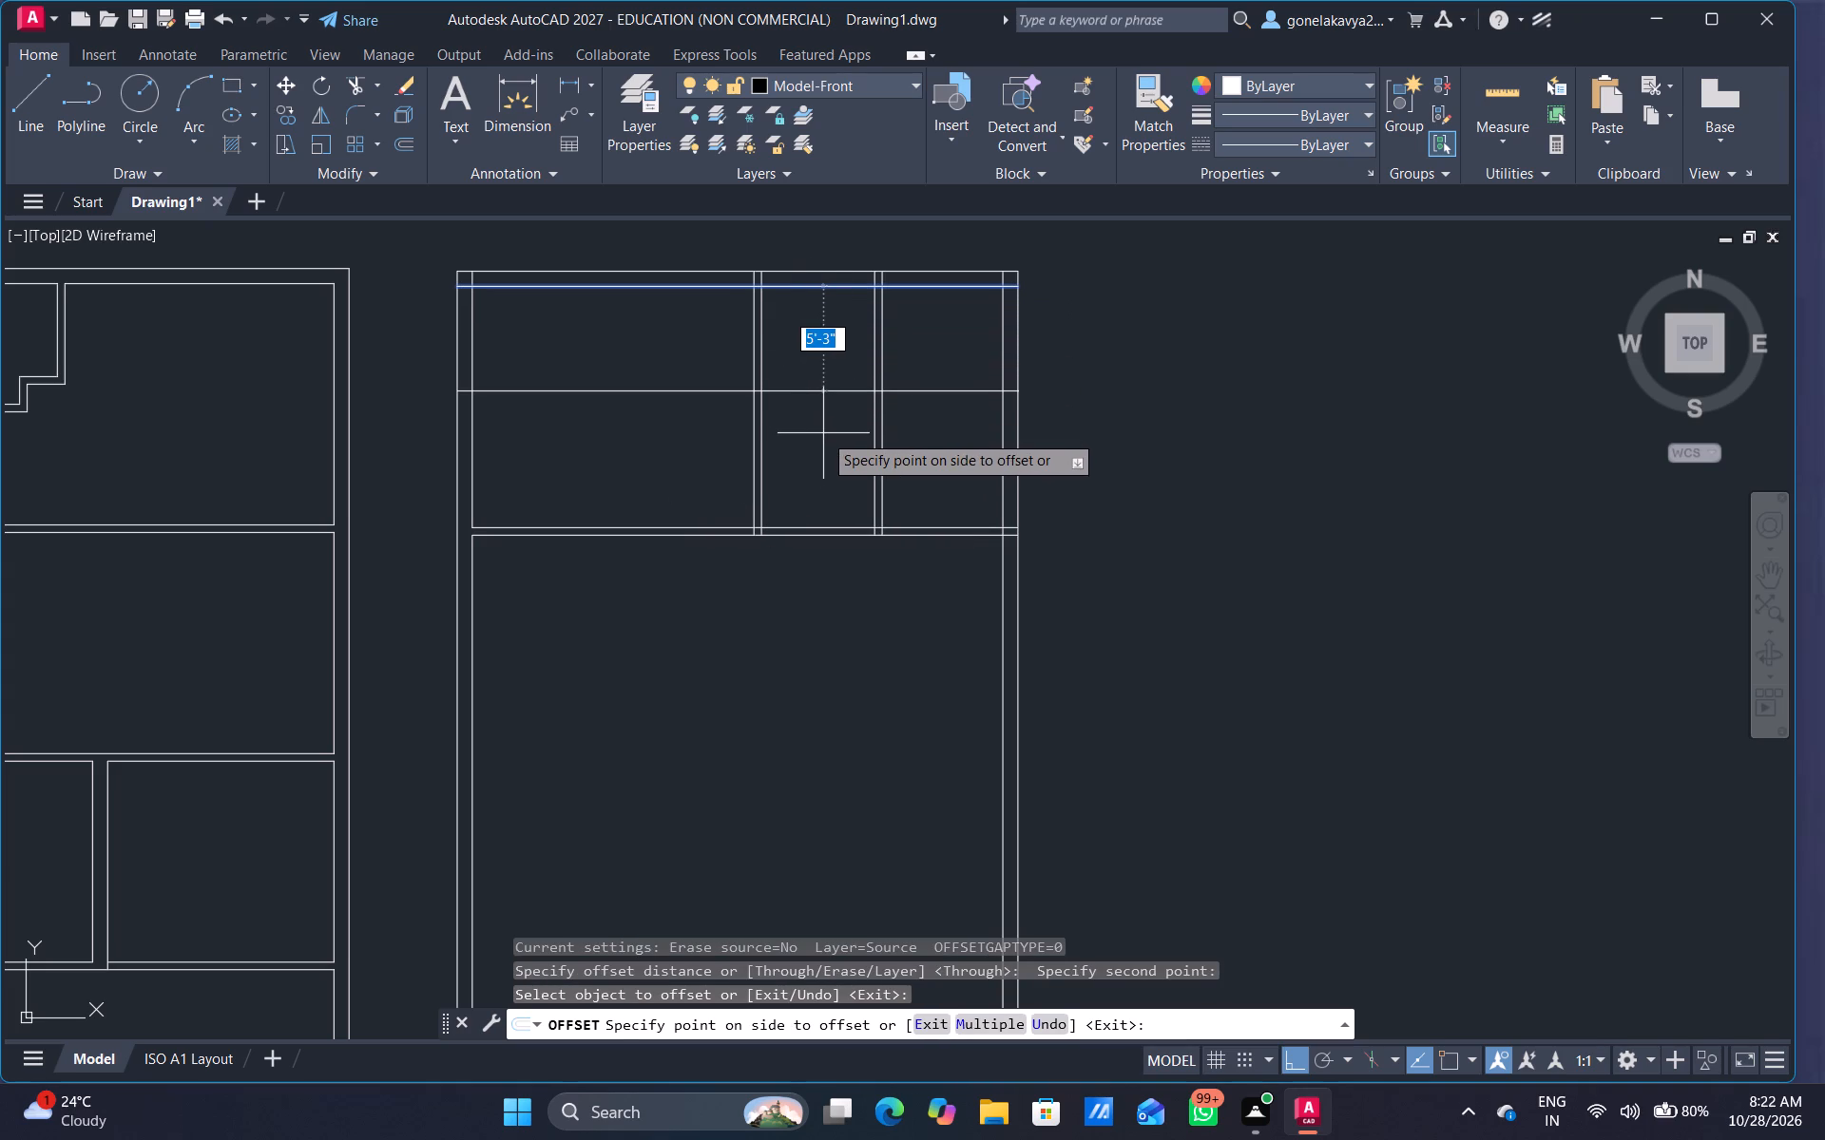
type("6'")
key("Return")
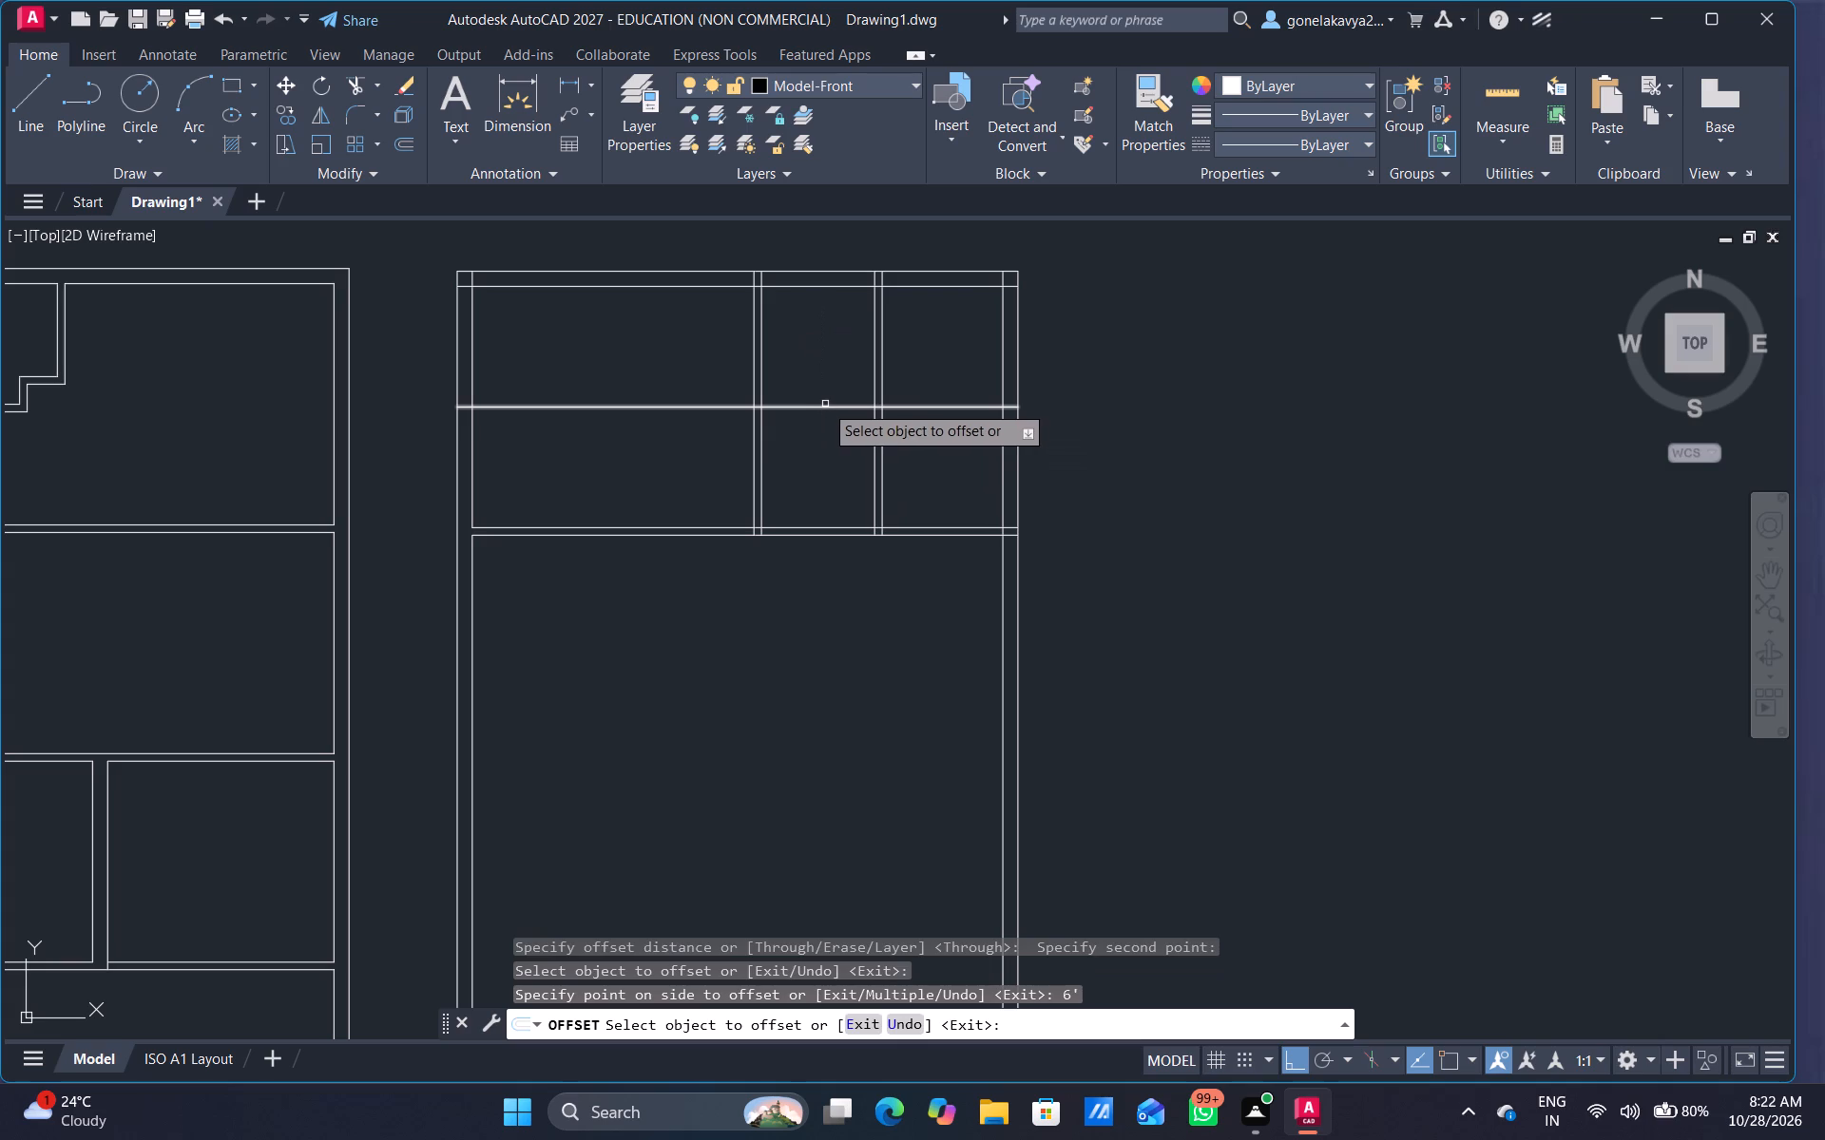
left_click(812, 405)
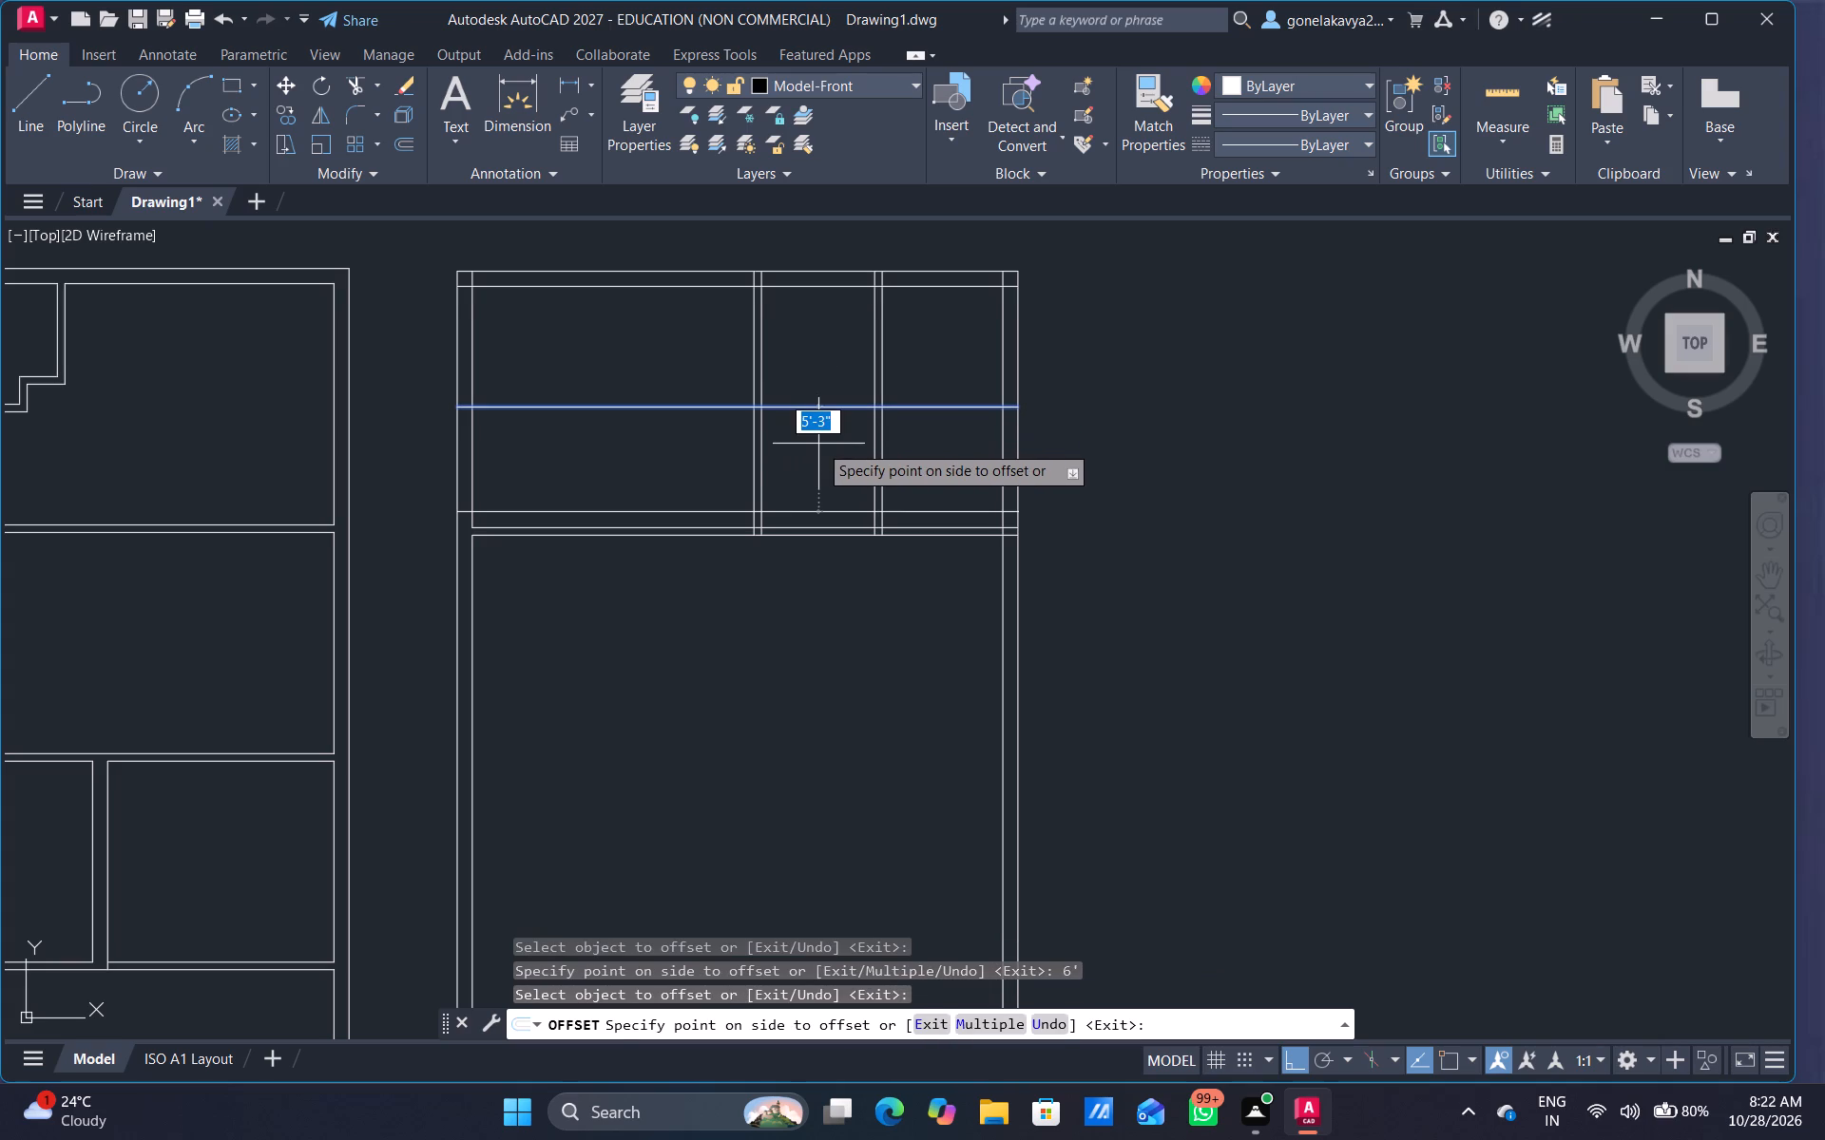
type("4.5\"")
key("Return")
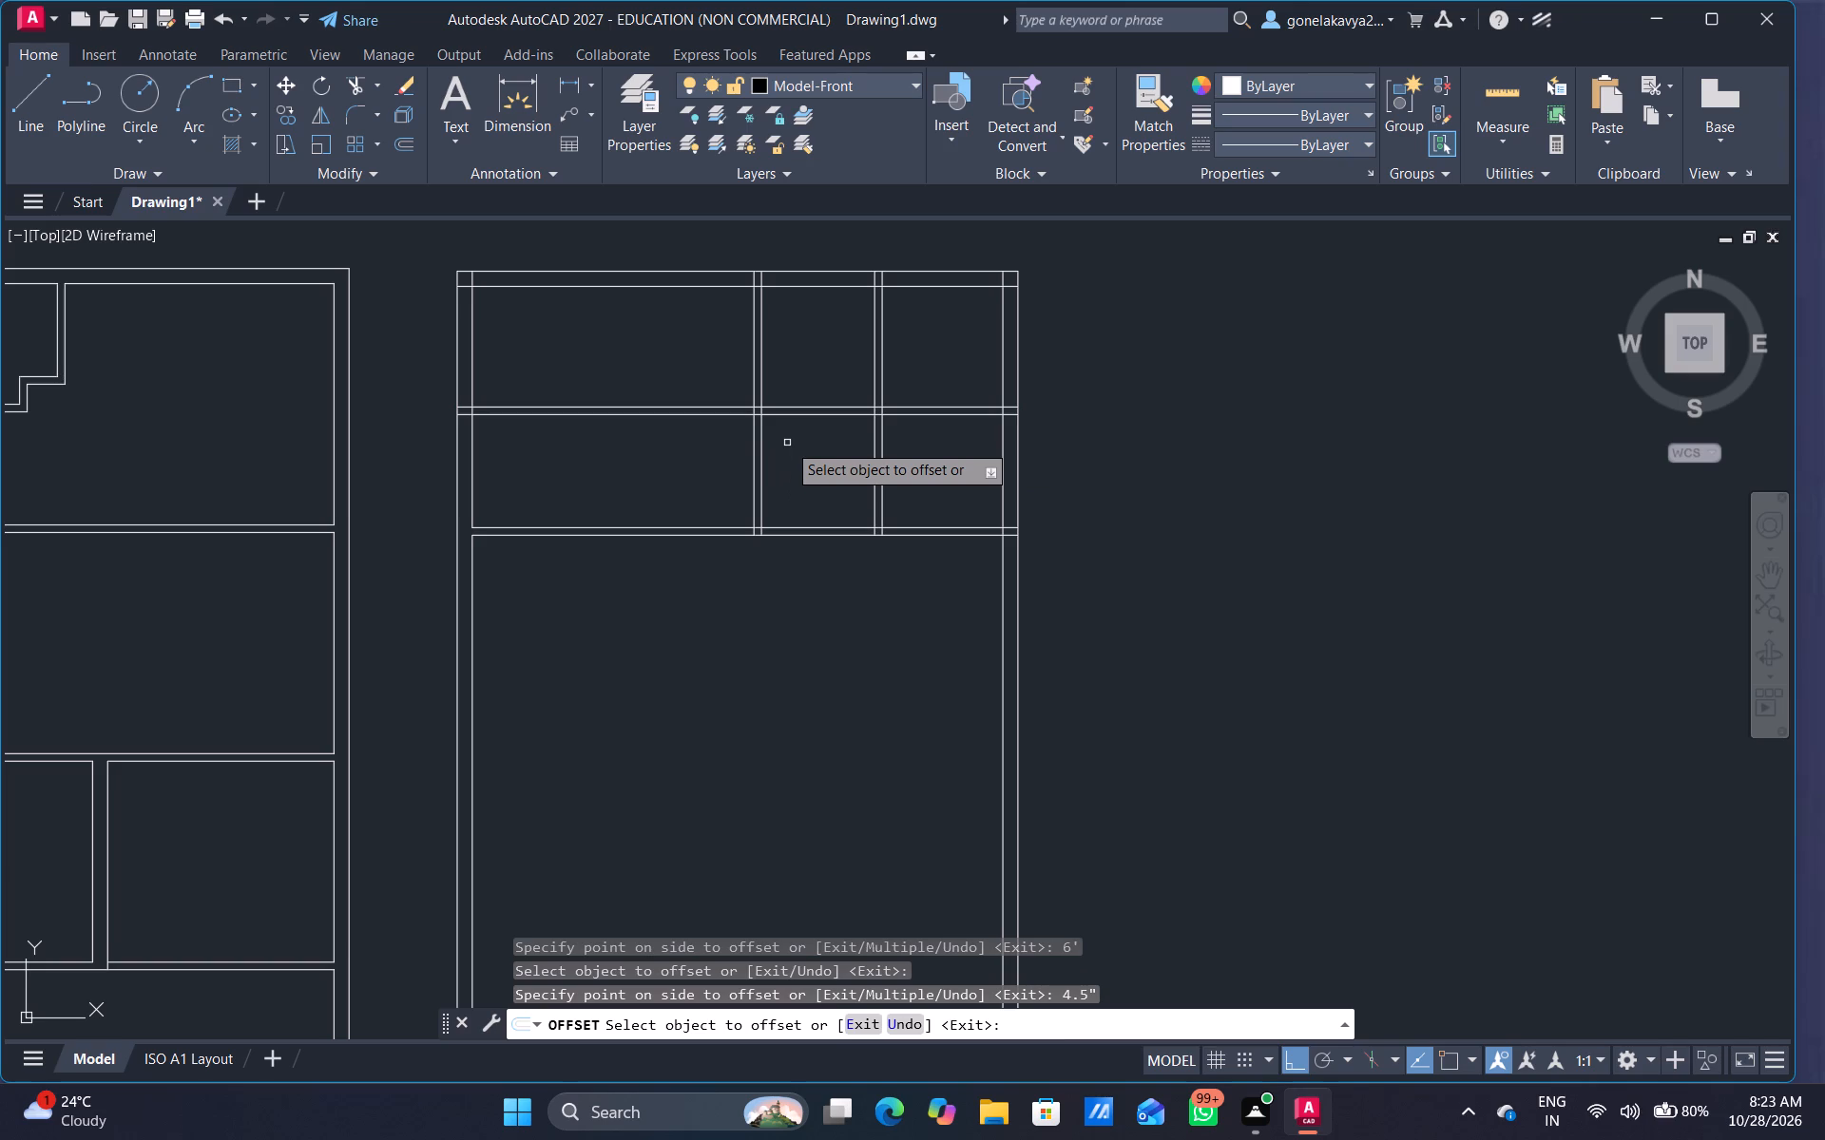
key("Escape")
Trim the eastern vertical partition between the two horizontal partitions, and trim the 4.5" horizontal partition across the northwest room.
type("tr")
key("space")
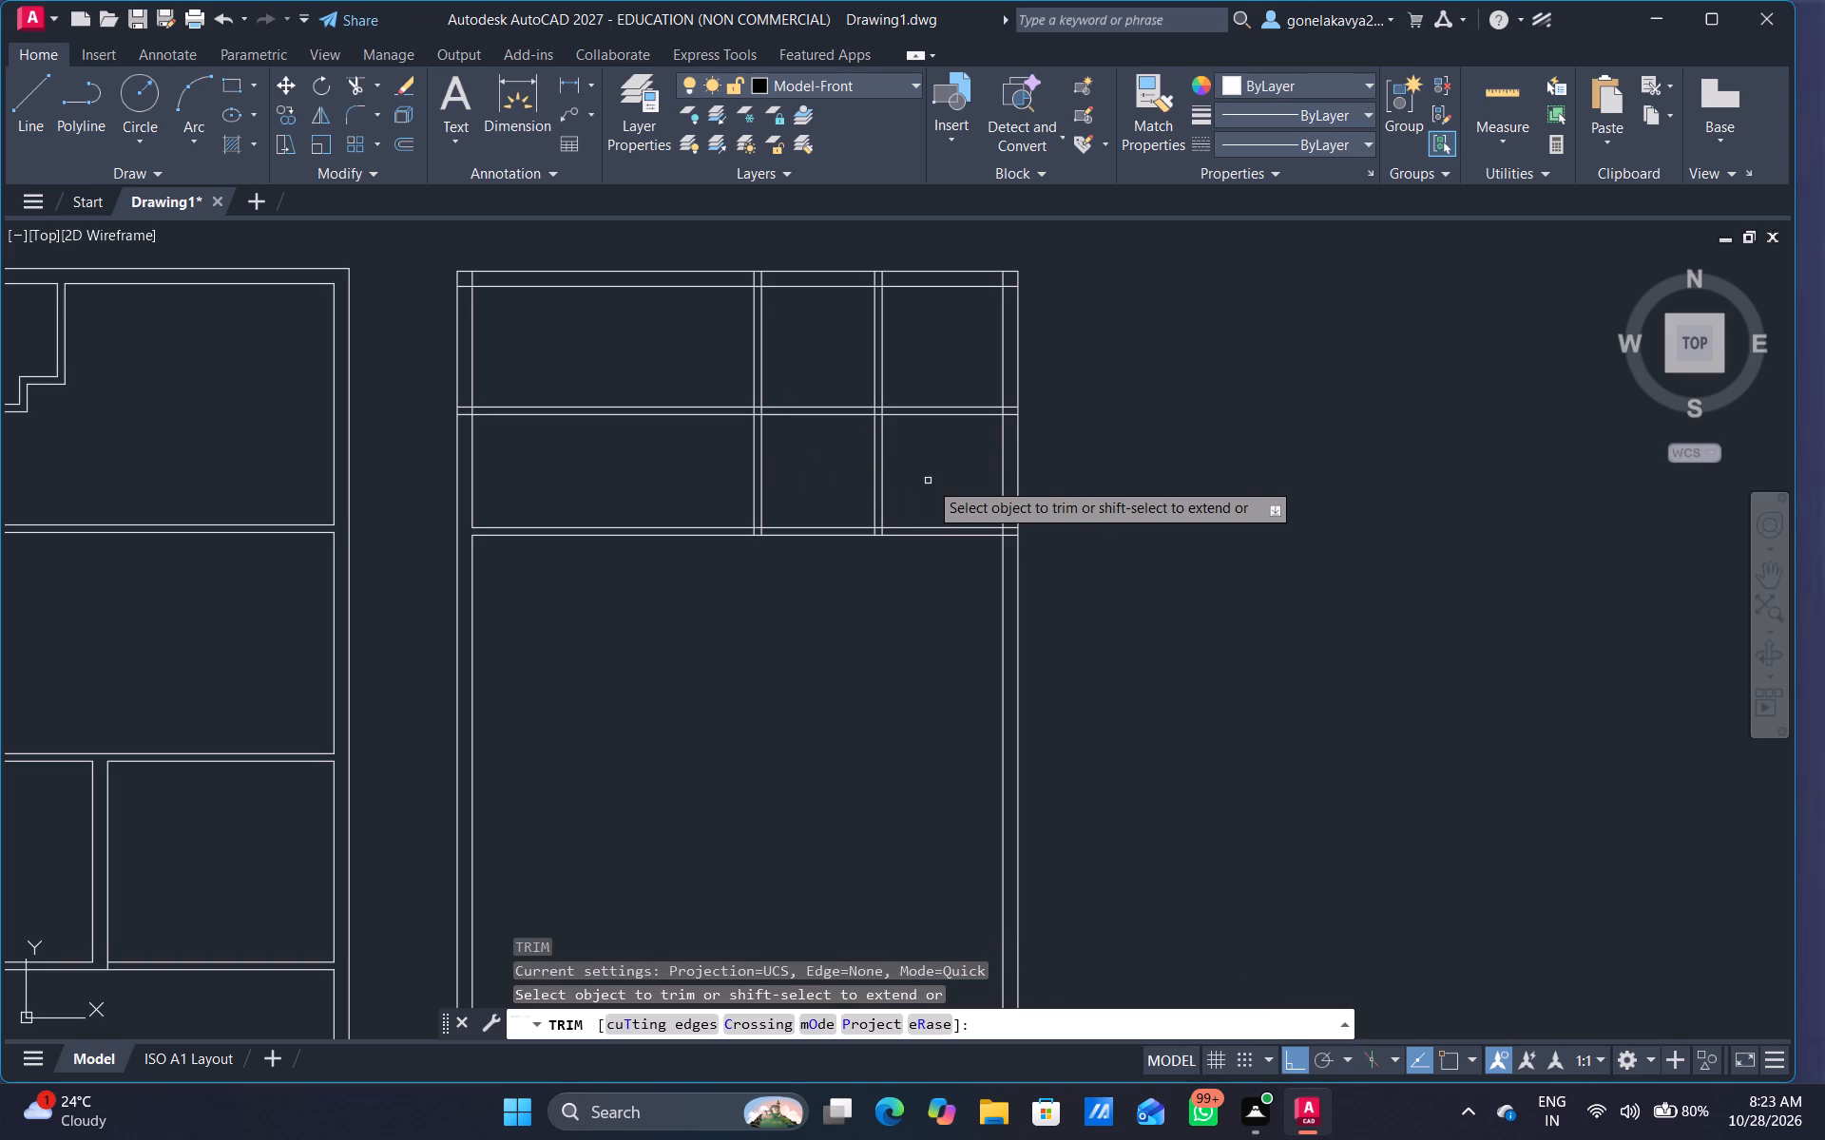
left_click_drag(932, 471, 932, 480)
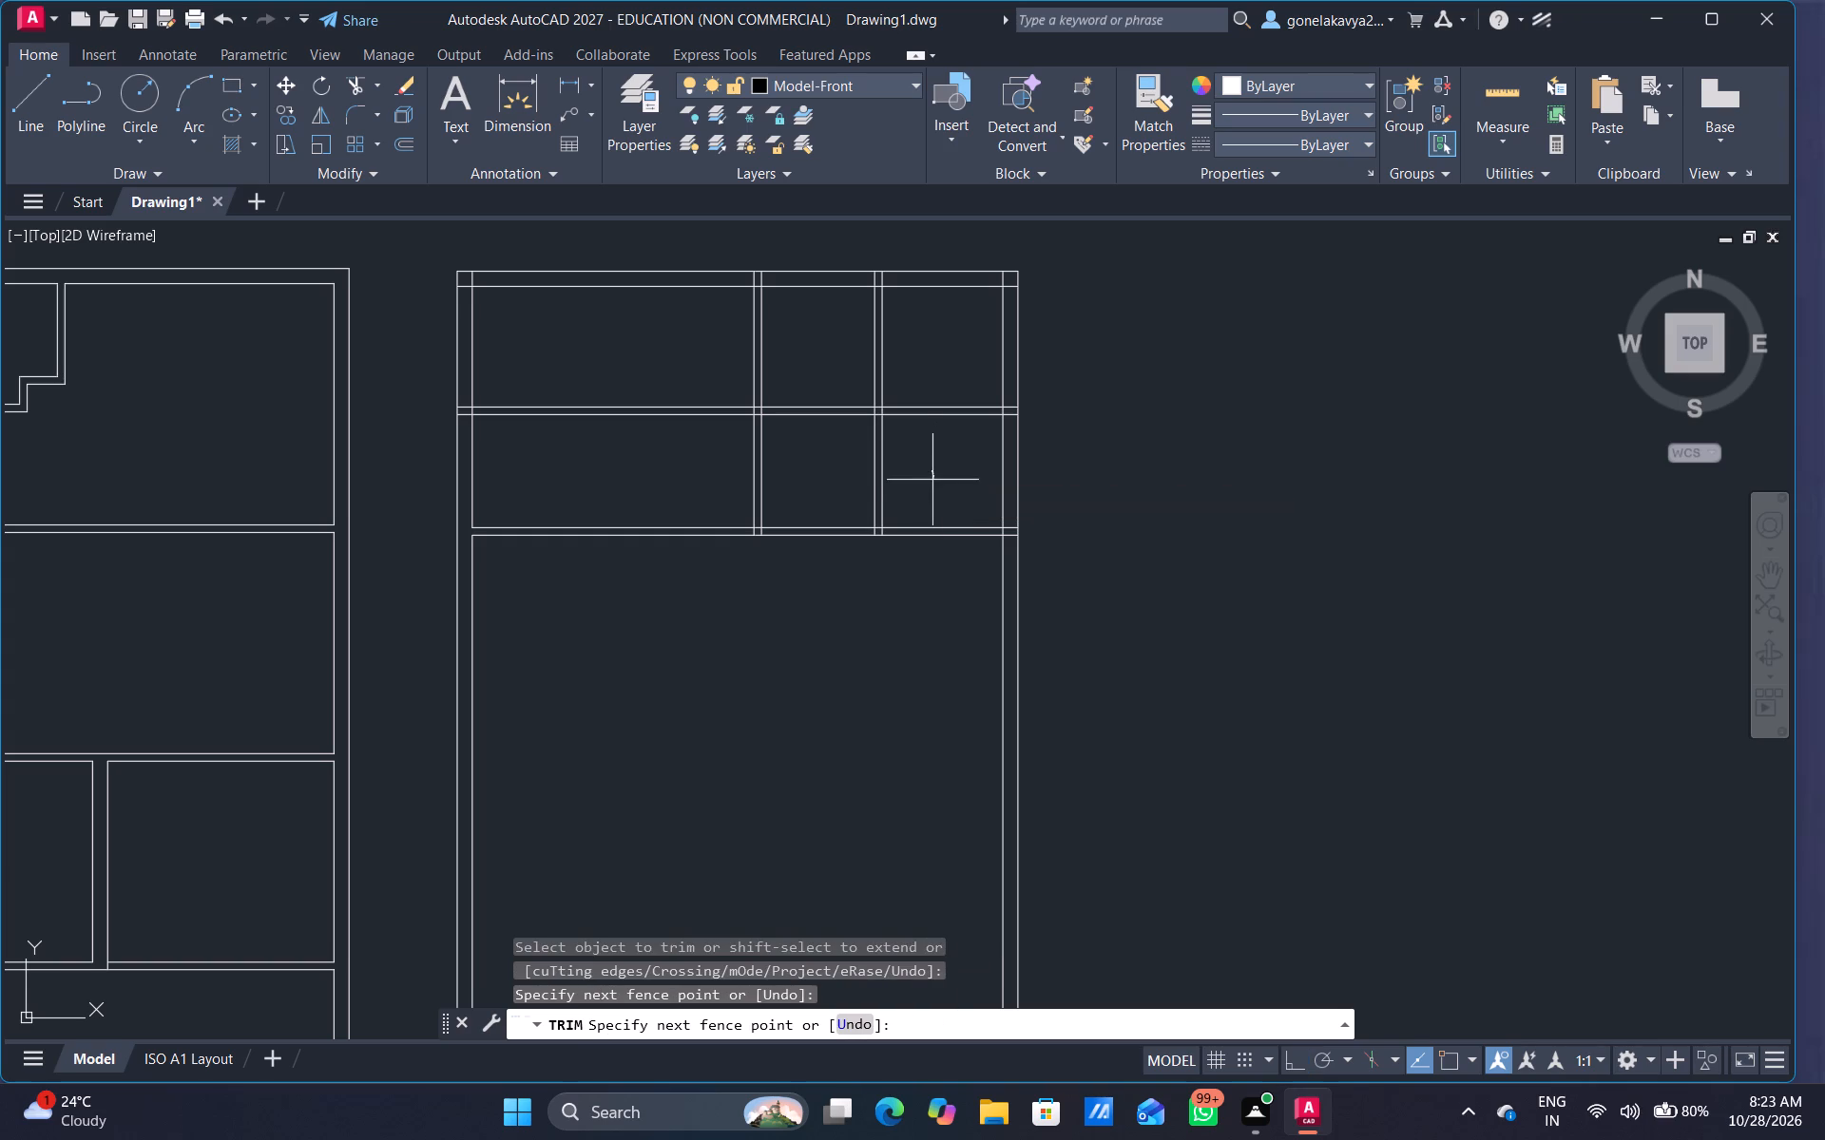
left_click_drag(932, 480, 850, 485)
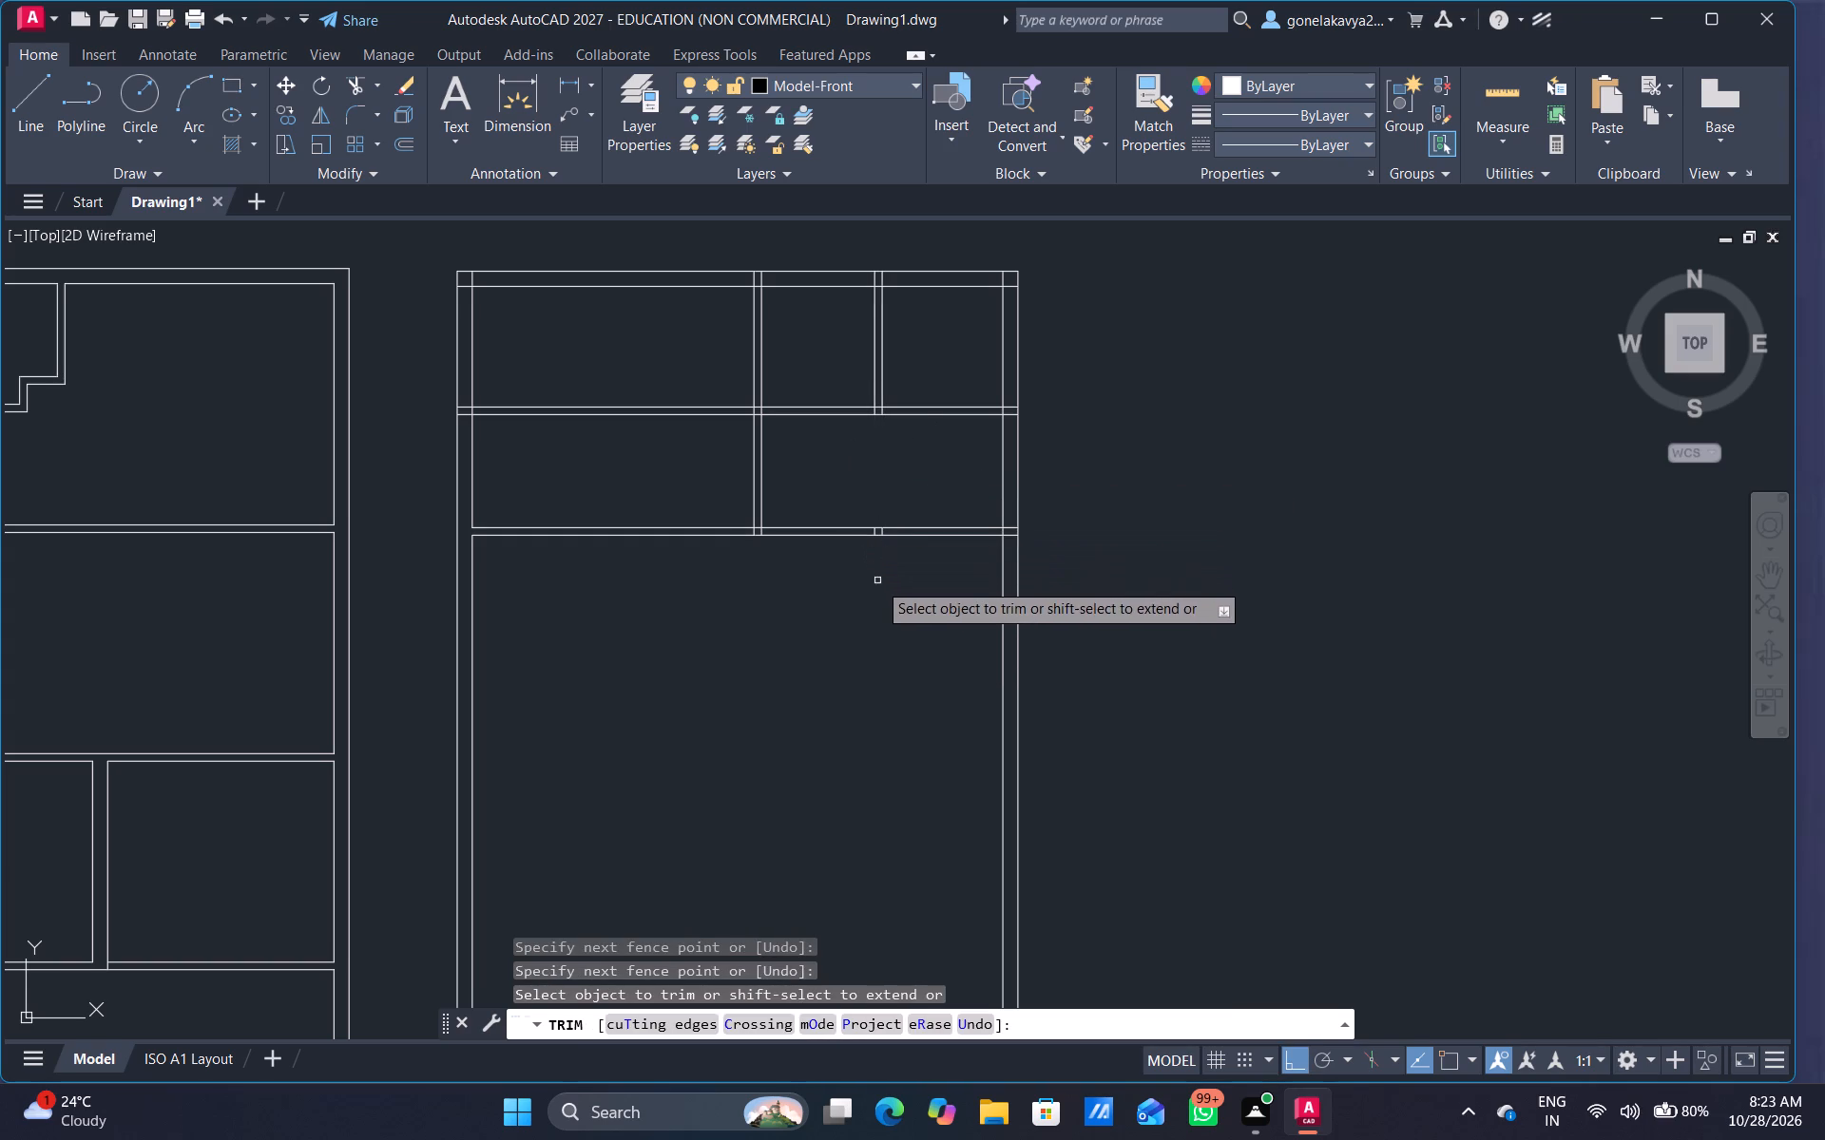
middle_click_drag(901, 610, 833, 629)
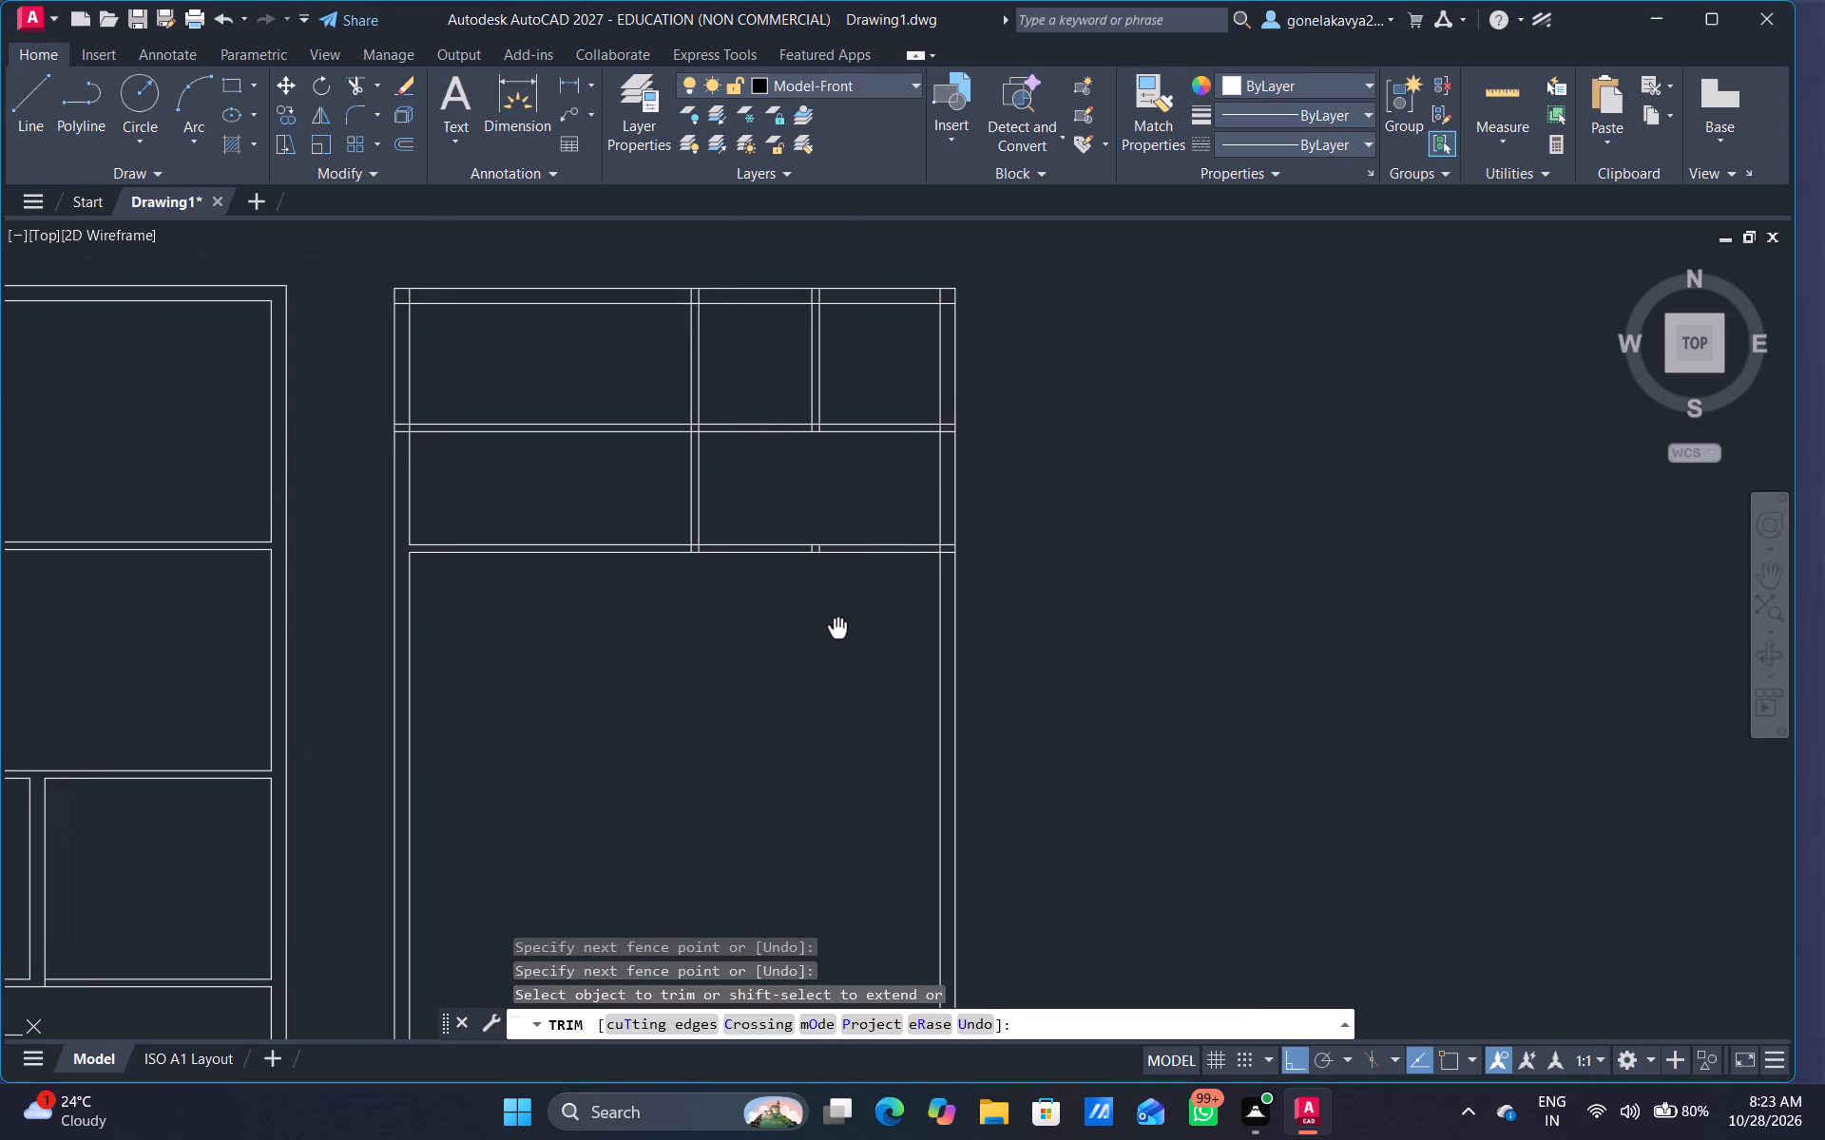
middle_click_drag(833, 629, 822, 627)
scroll(822, 627, "down", 1)
scroll(781, 641, "up", 1)
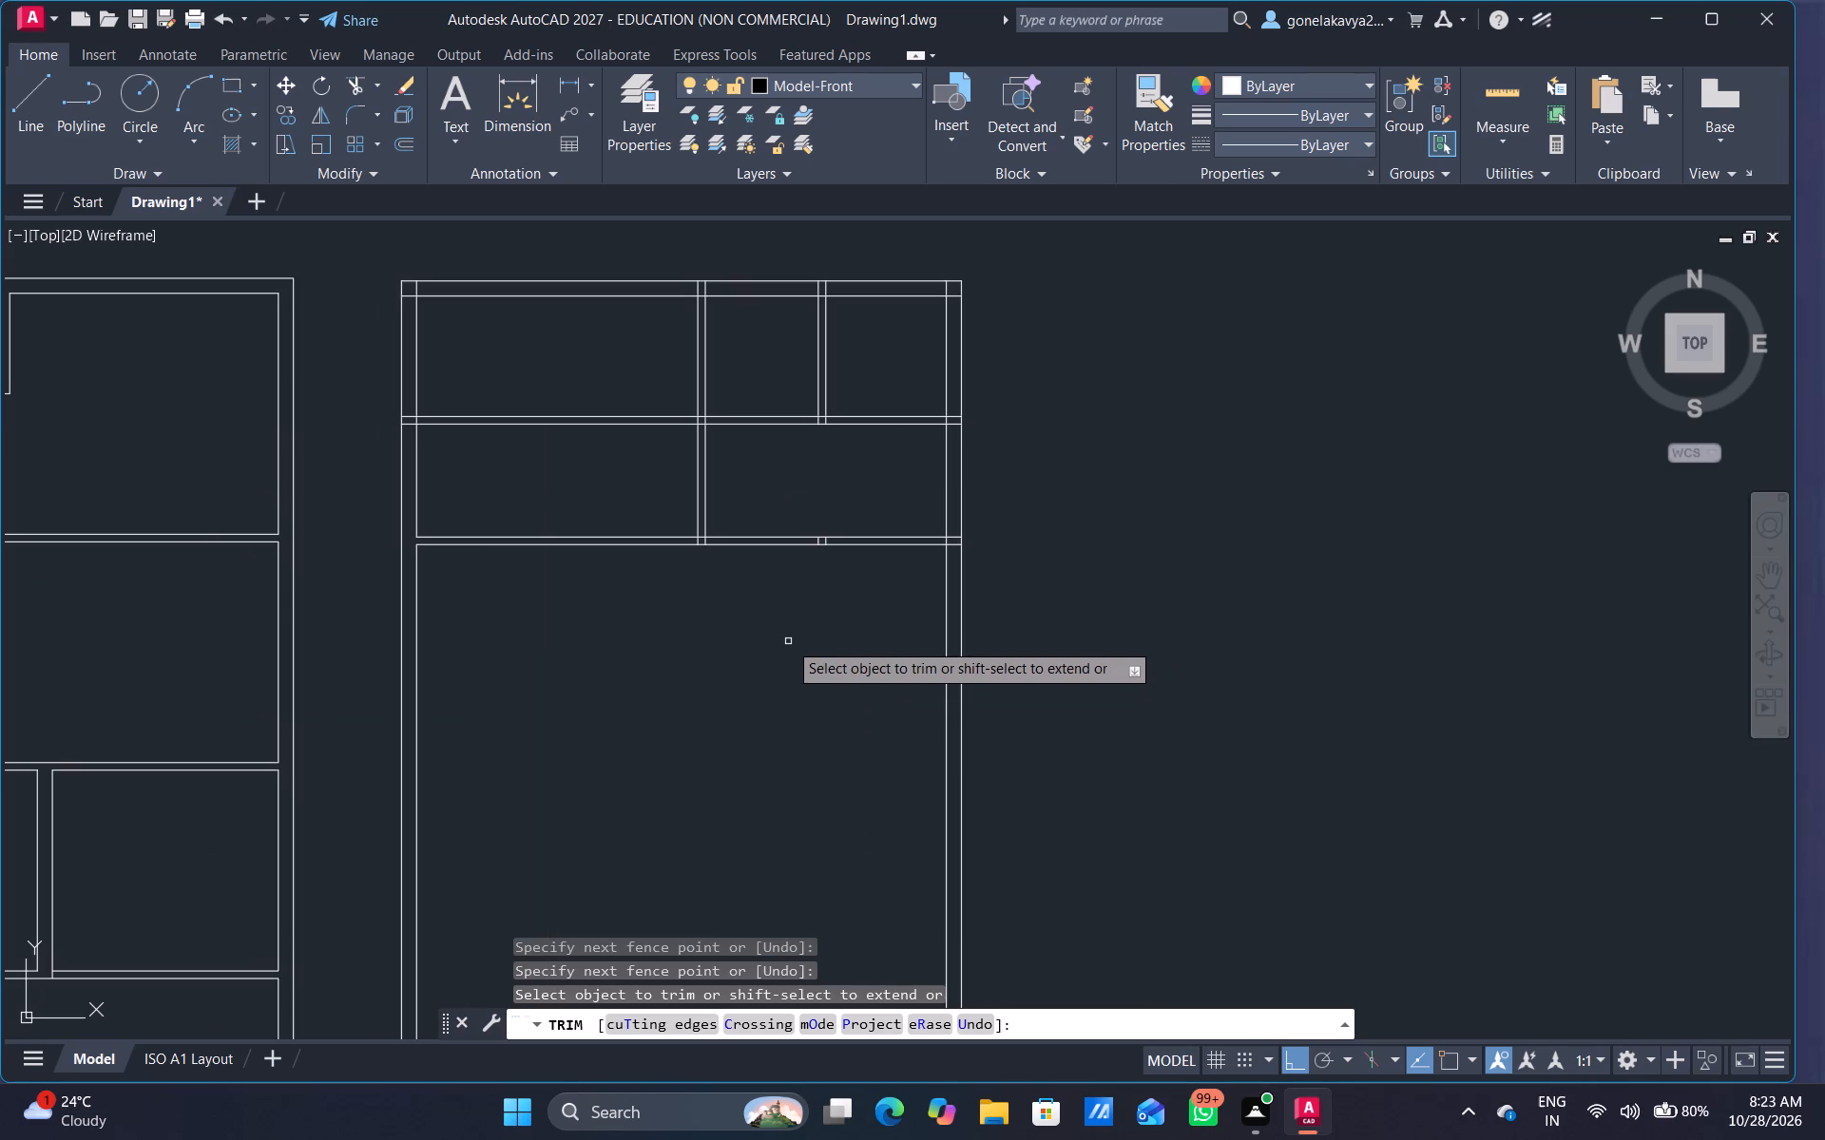
left_click_drag(600, 366, 603, 465)
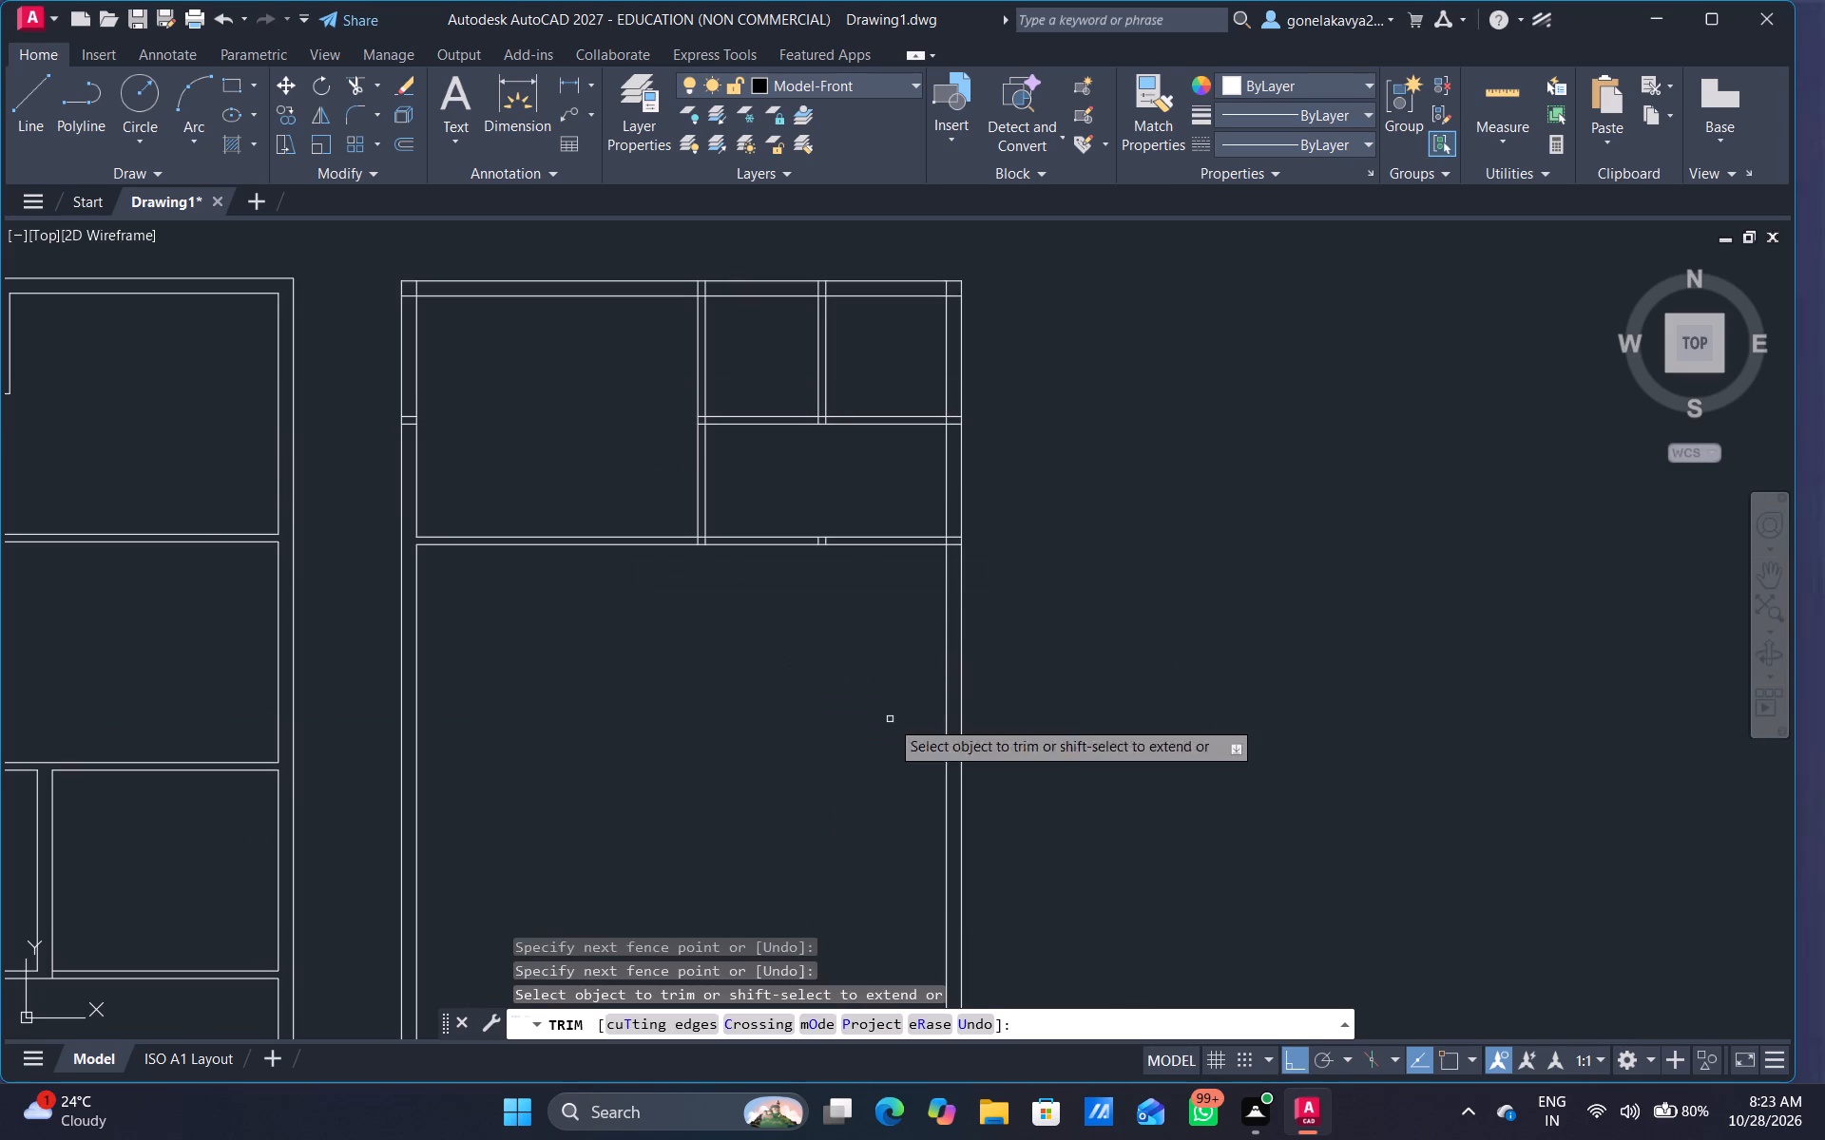
middle_click_drag(892, 719, 863, 676)
key("Escape")
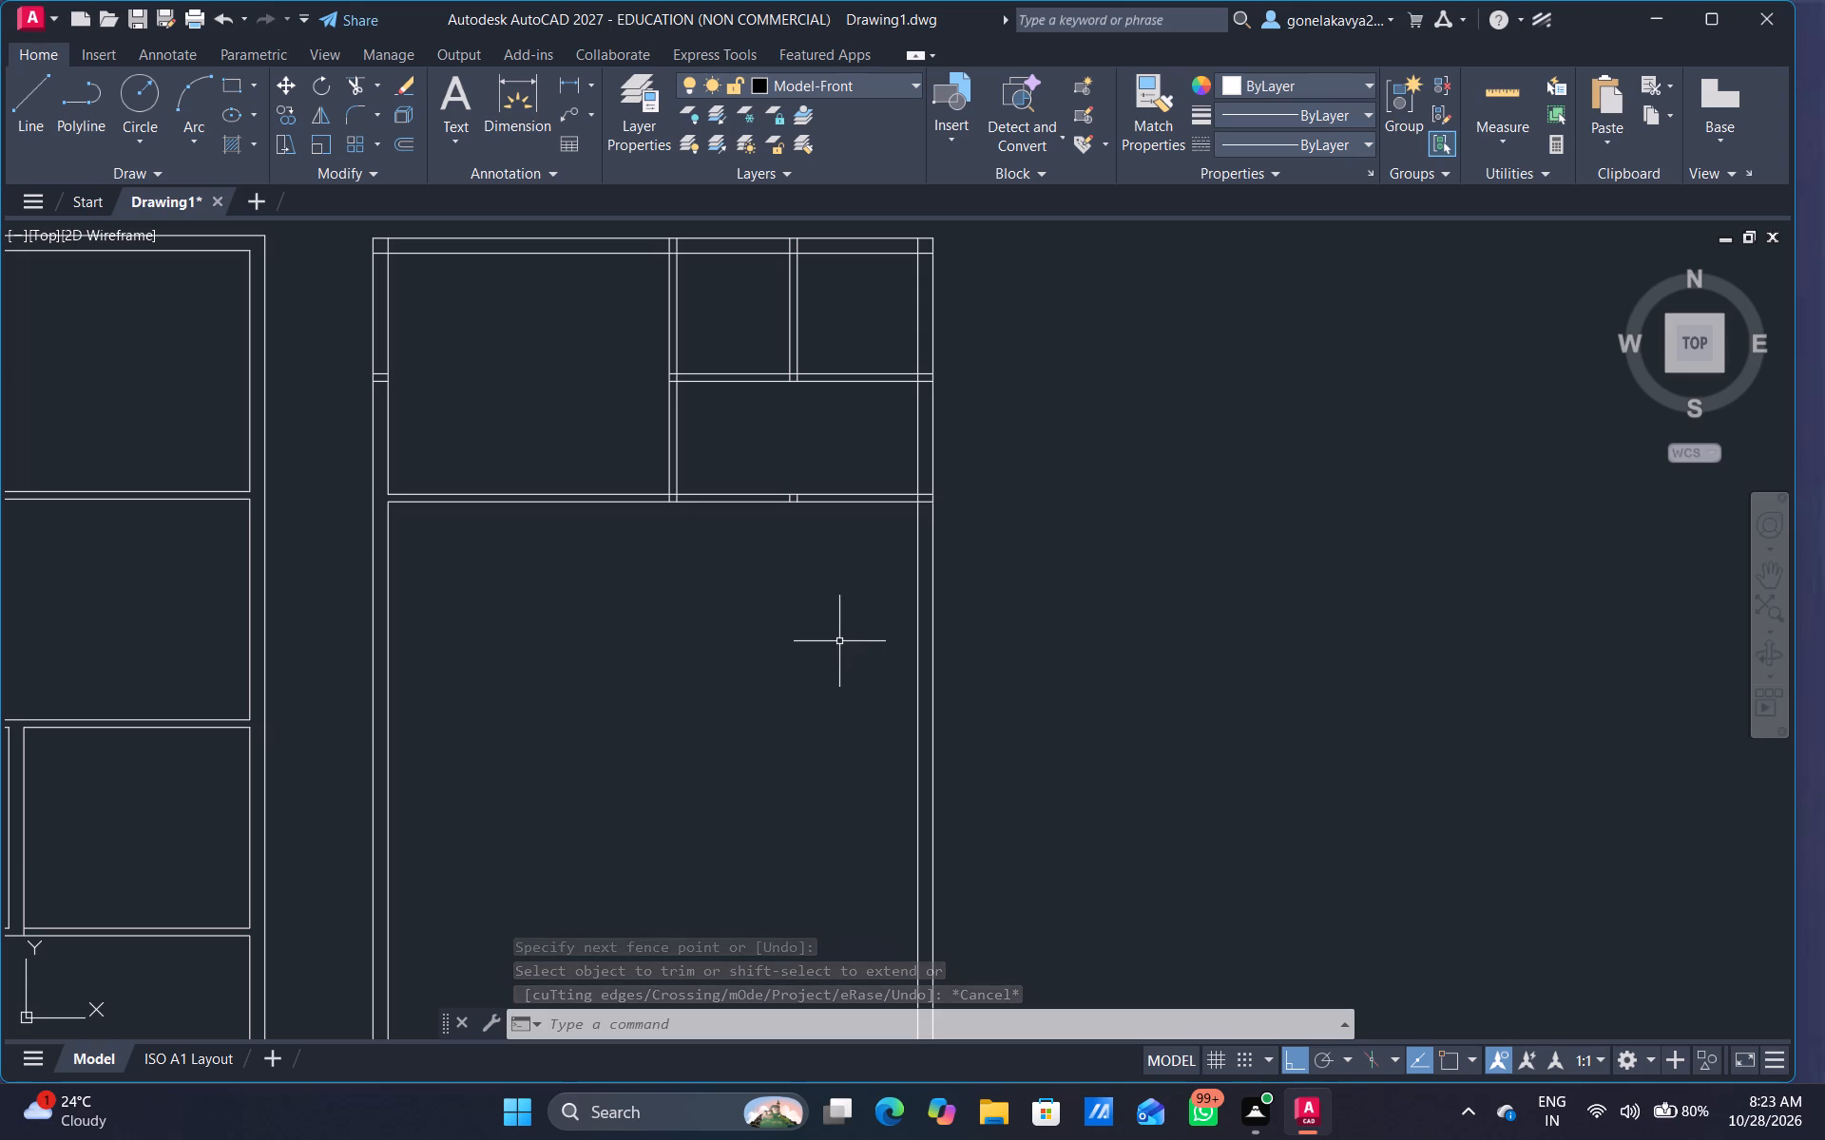
Trim away the southern horizontal partition east of the northwest room up to the east wall, including the leftover square fragment.
key("t")
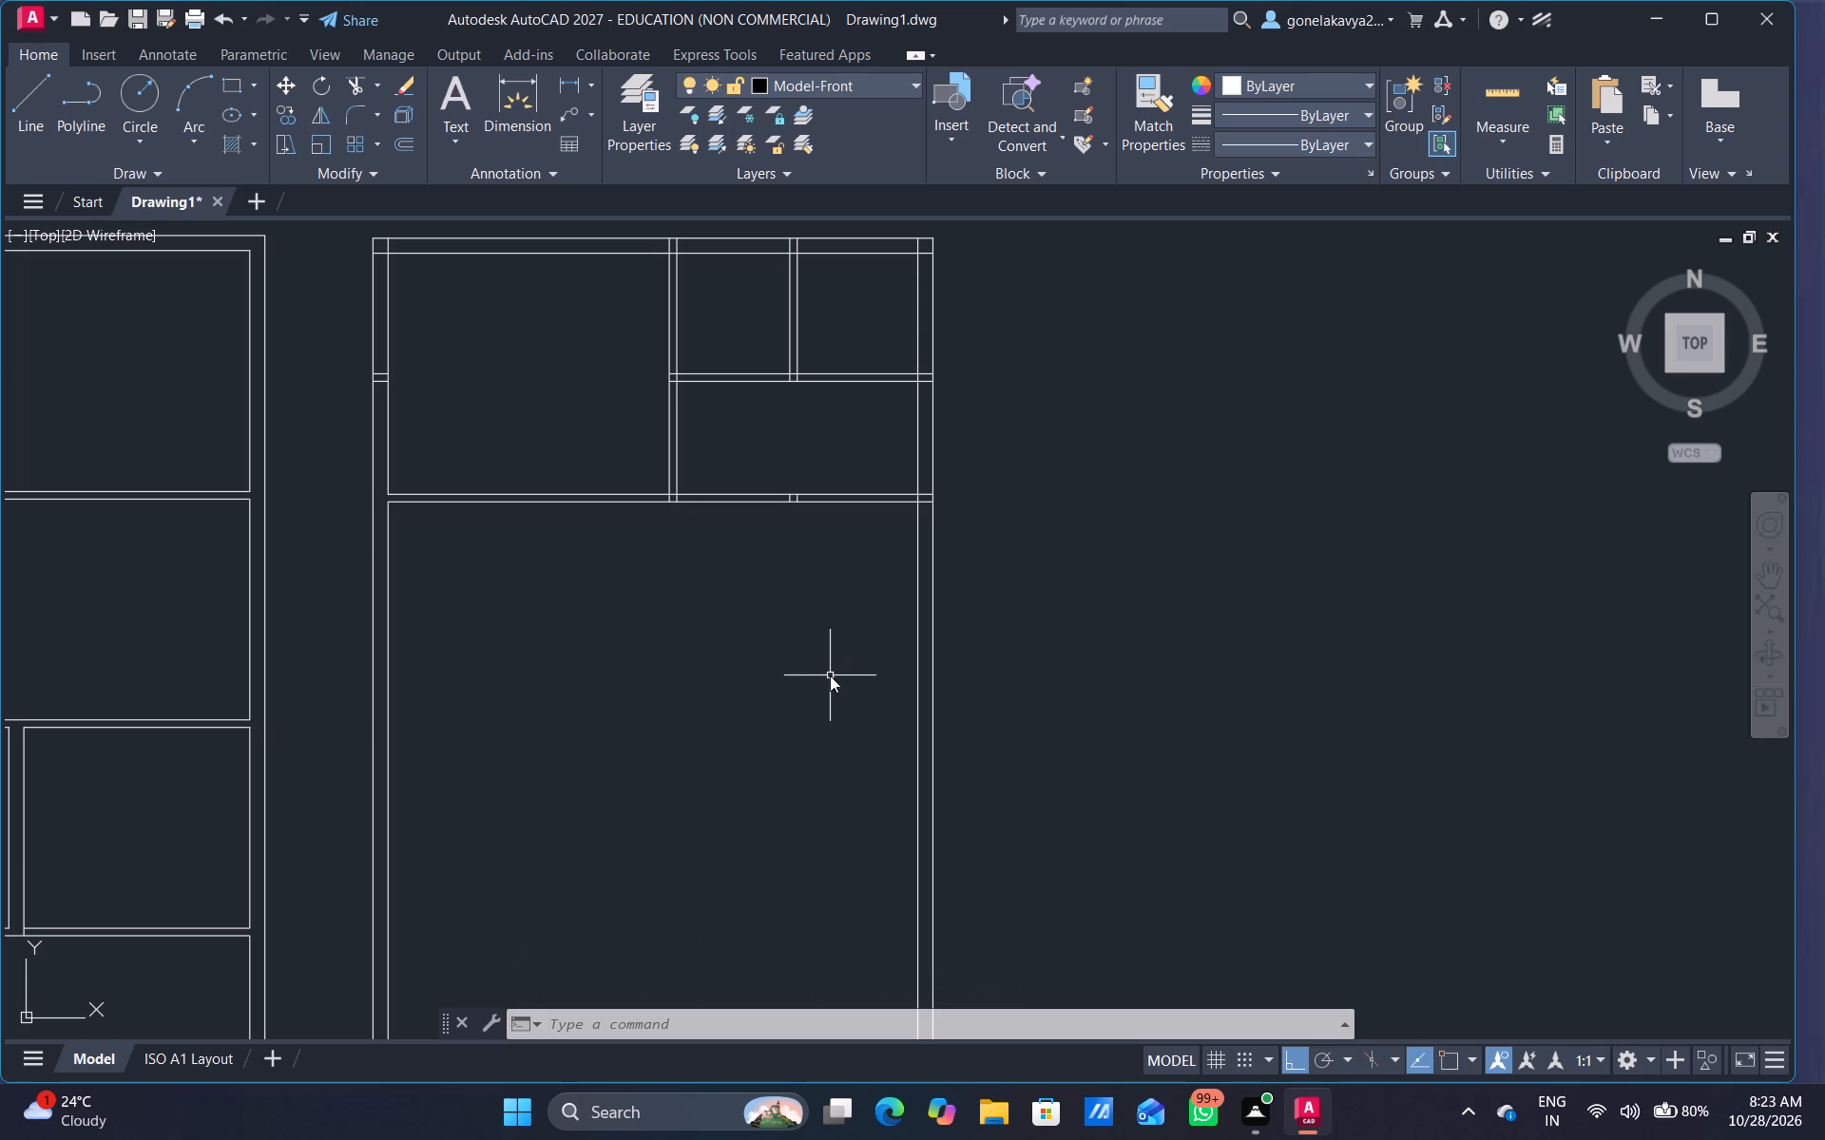
type("r")
key("space")
left_click_drag(786, 446, 733, 633)
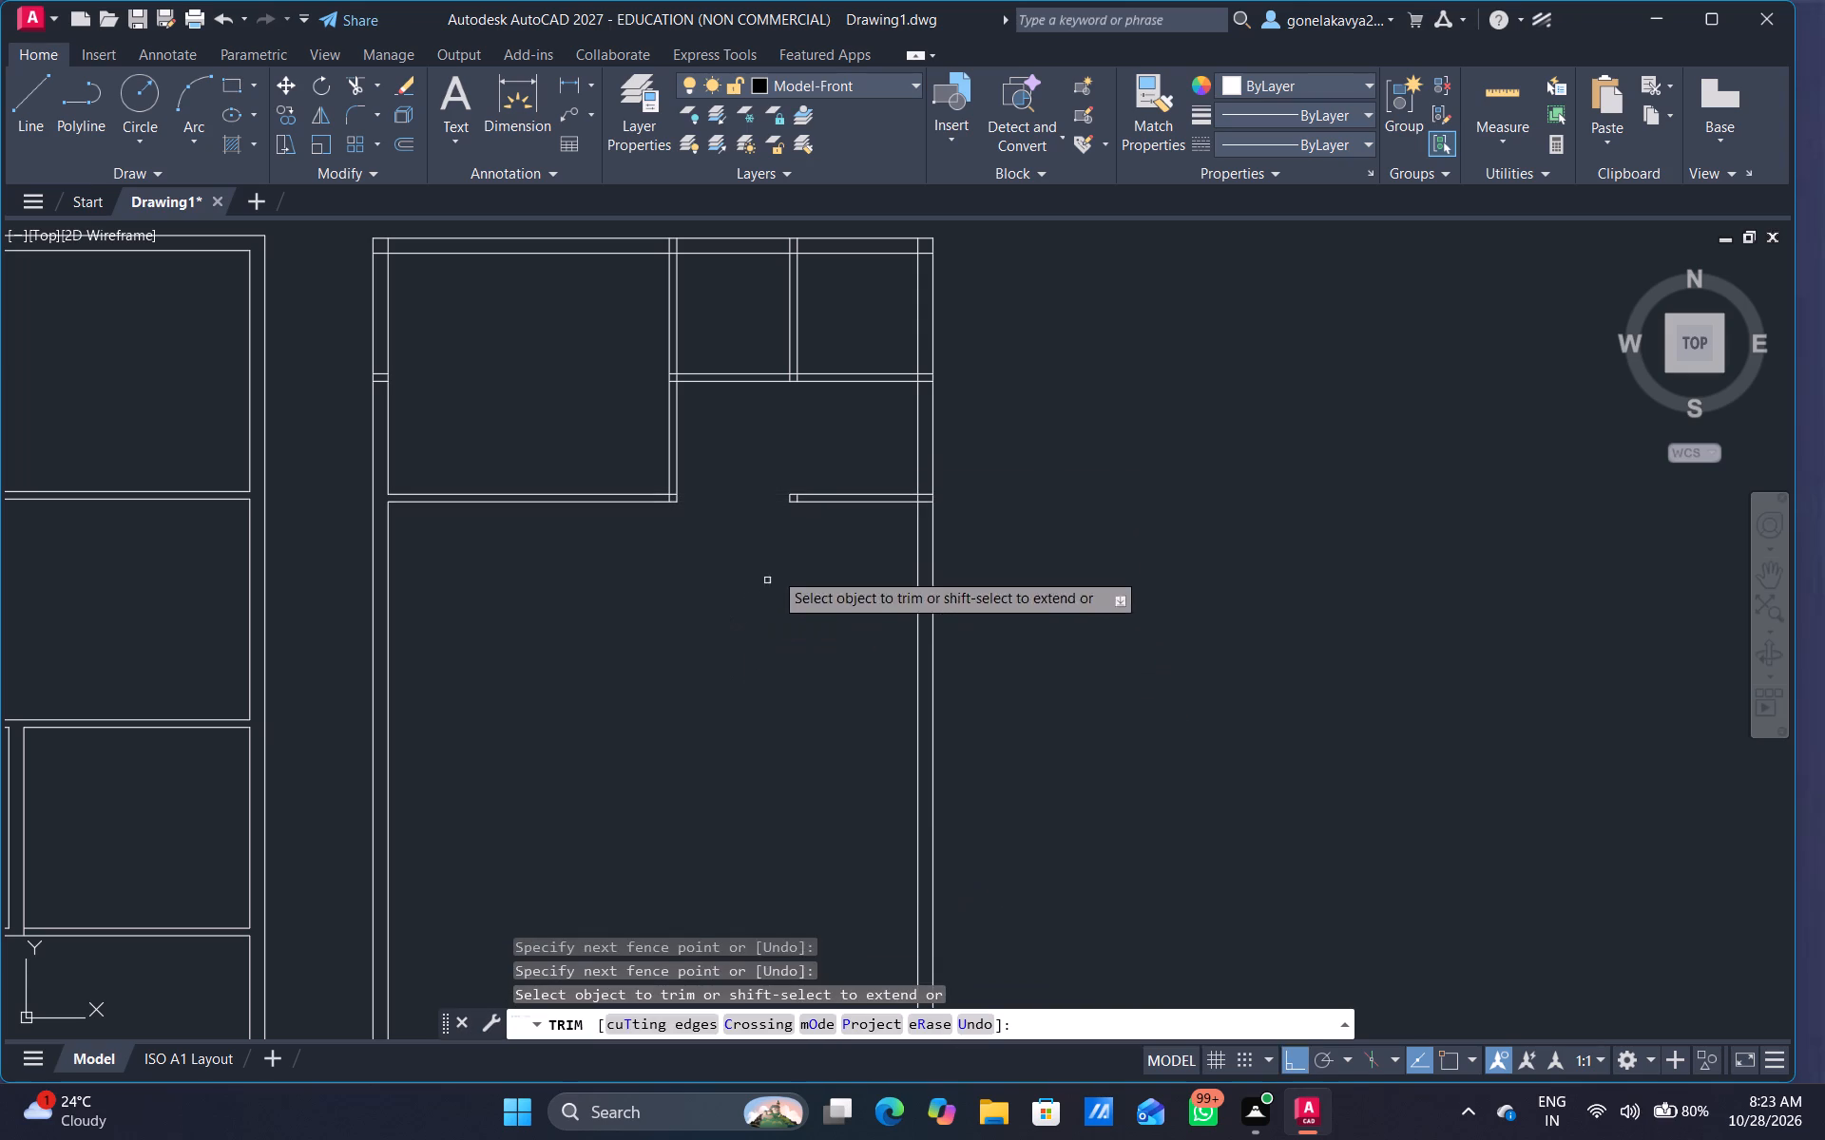
left_click_drag(844, 471, 820, 647)
scroll(807, 489, "up", 4)
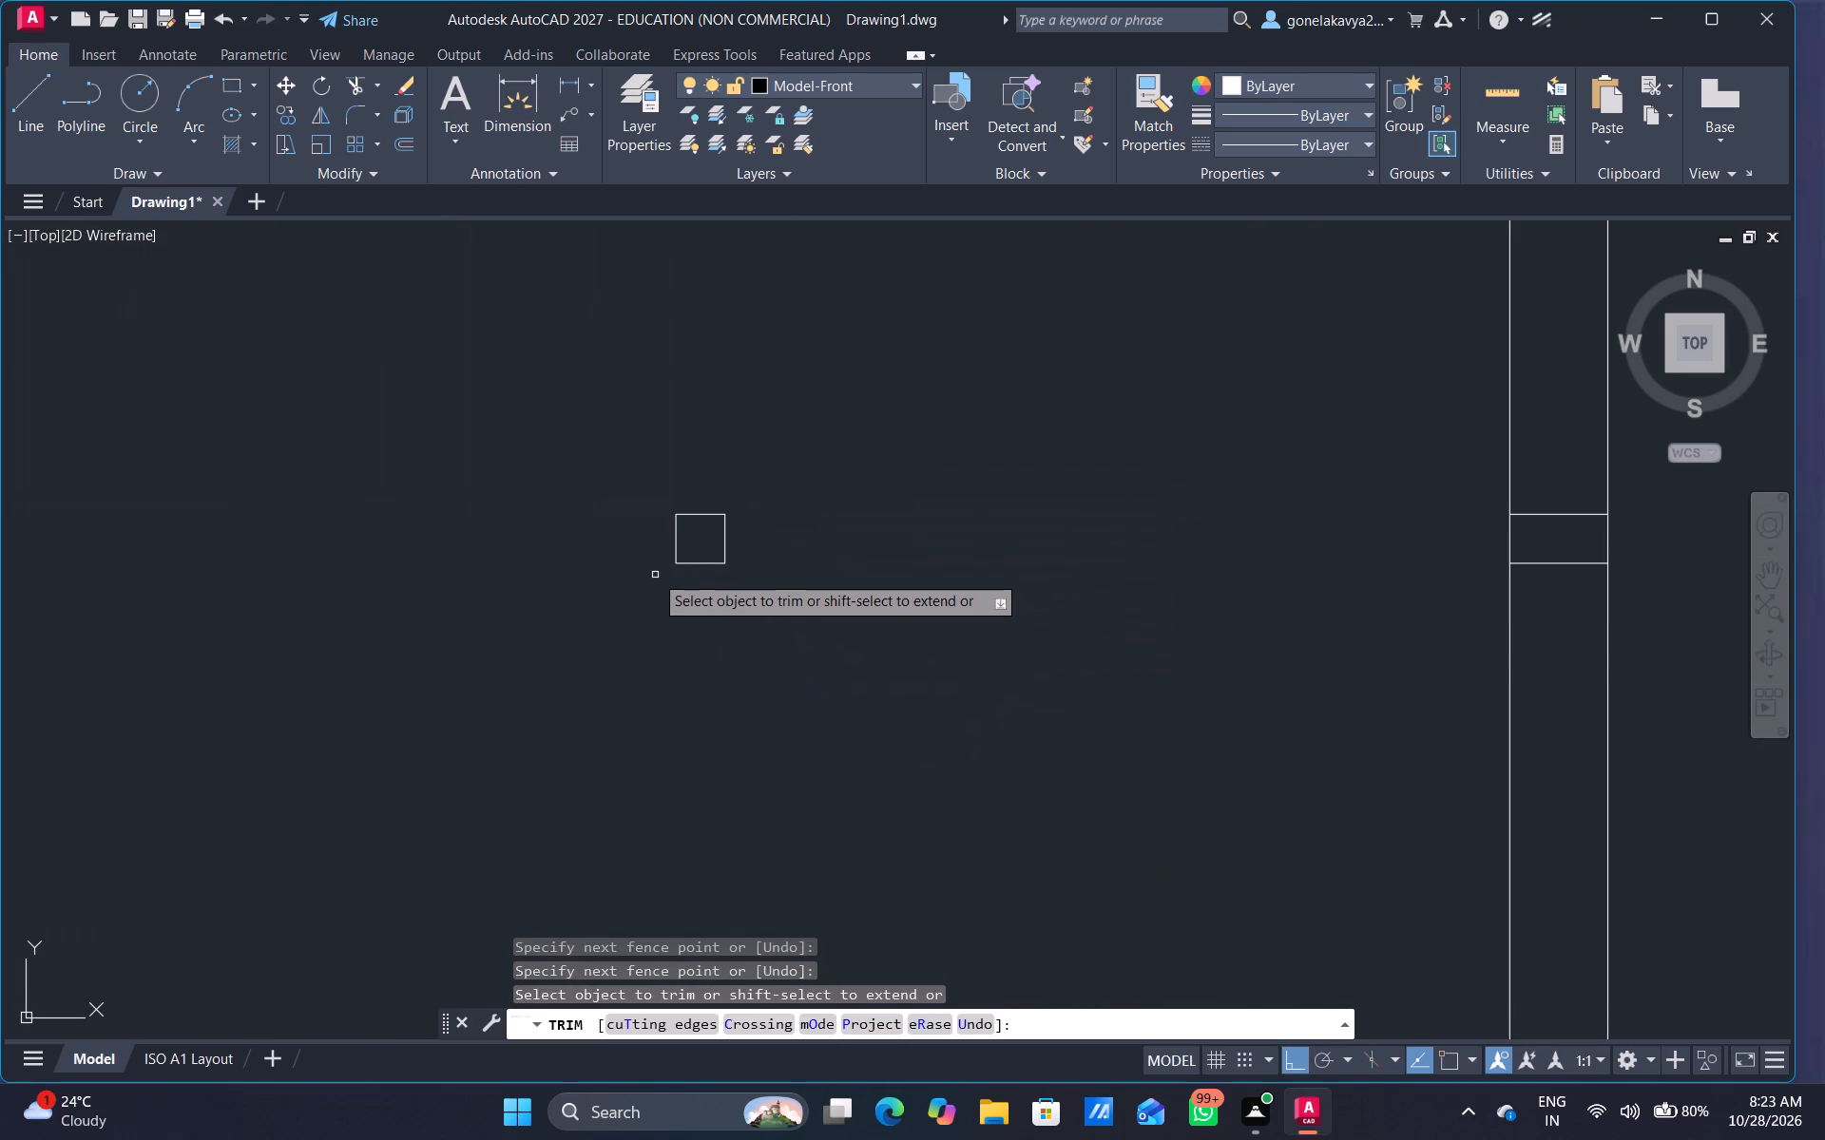
left_click_drag(650, 566, 703, 538)
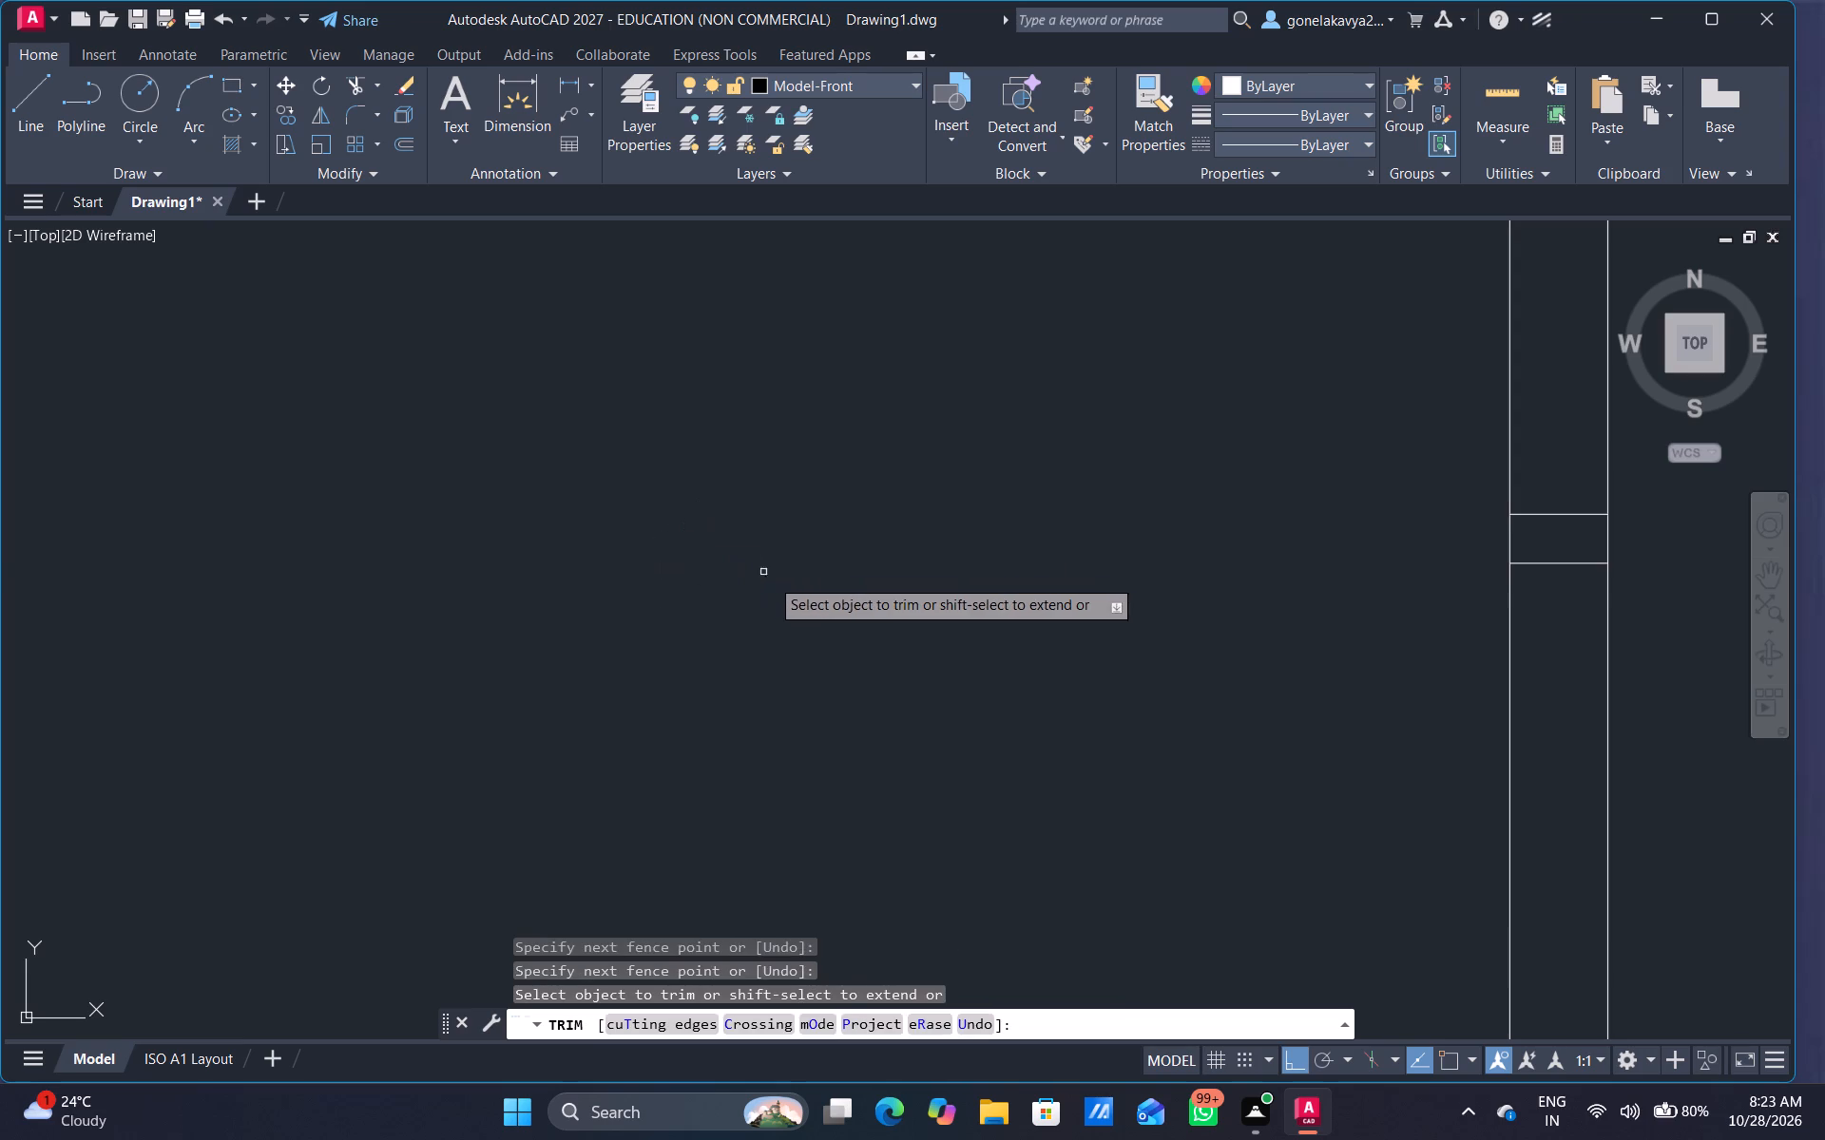
scroll(779, 598, "down", 5)
middle_click_drag(692, 681, 812, 534)
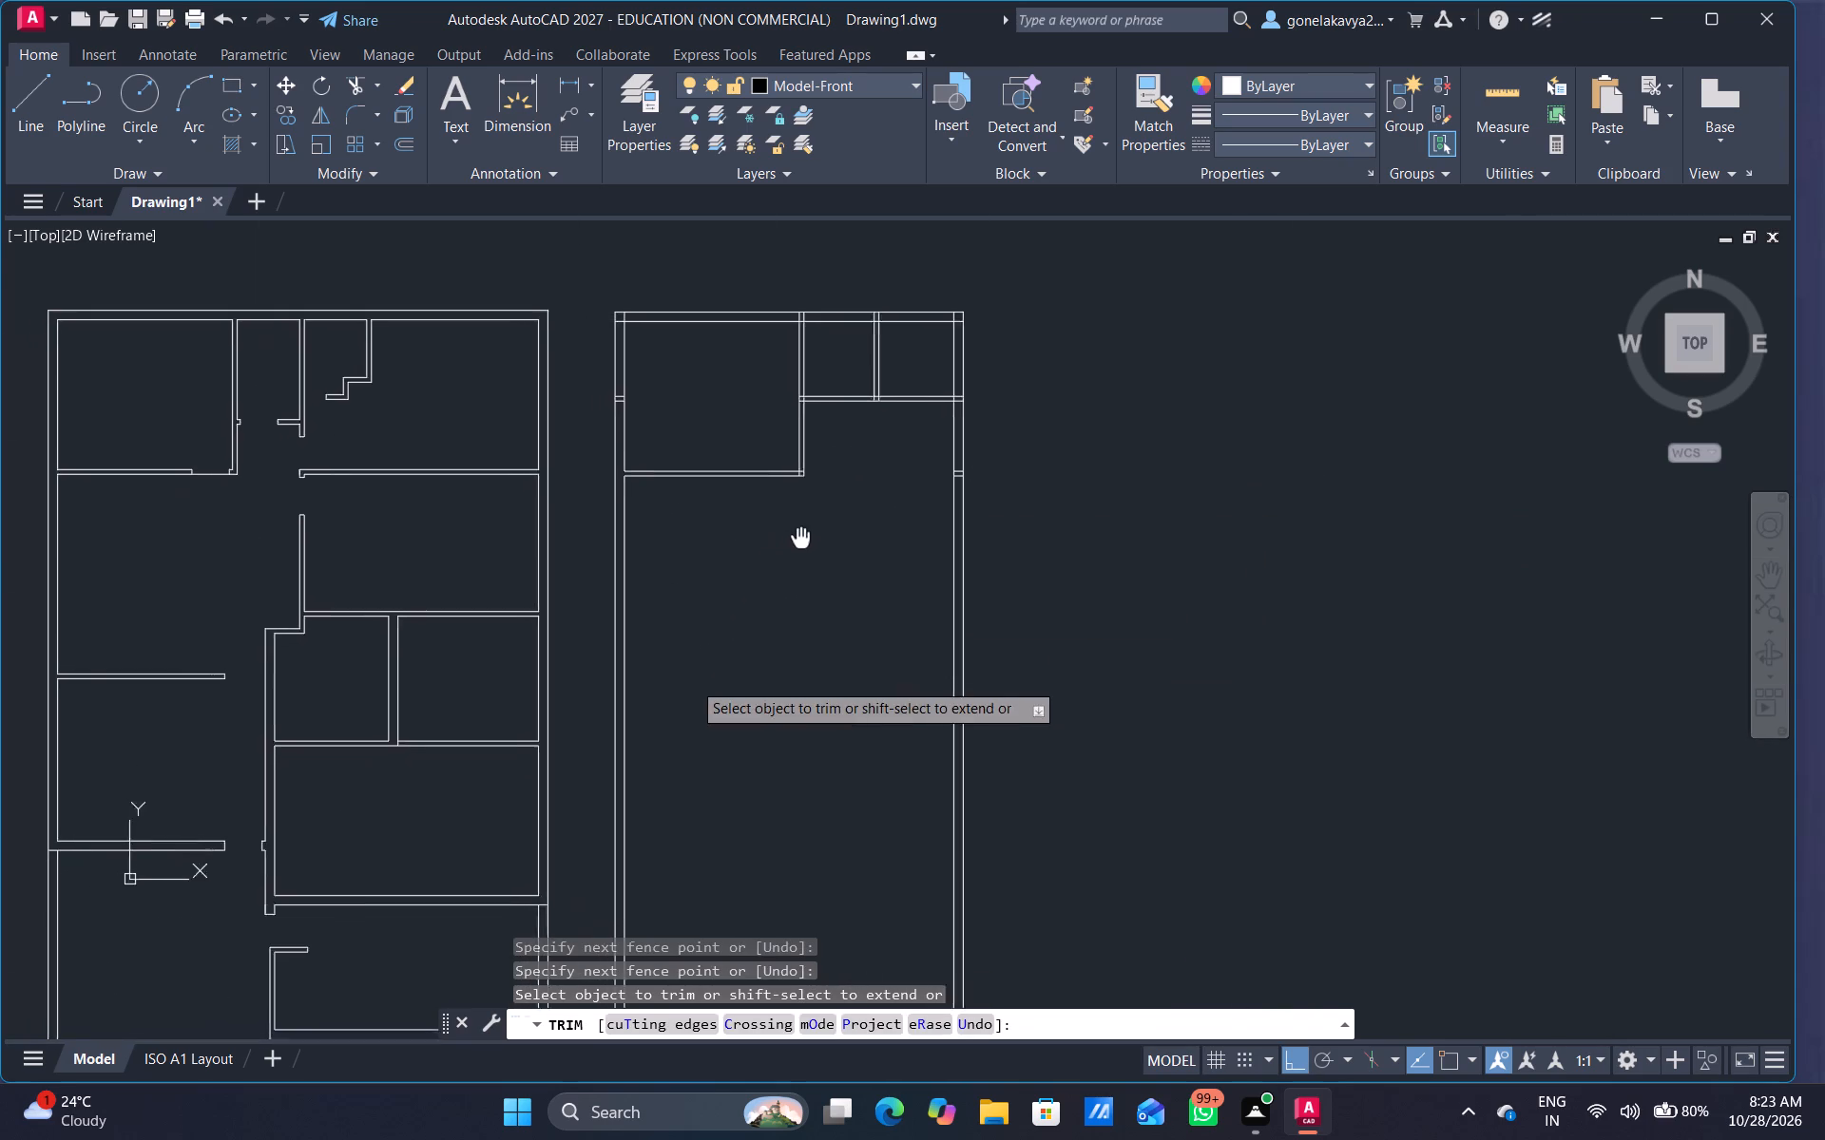
middle_click_drag(812, 534, 846, 543)
scroll(851, 565, "up", 2)
middle_click_drag(867, 579, 828, 695)
scroll(836, 678, "down", 1)
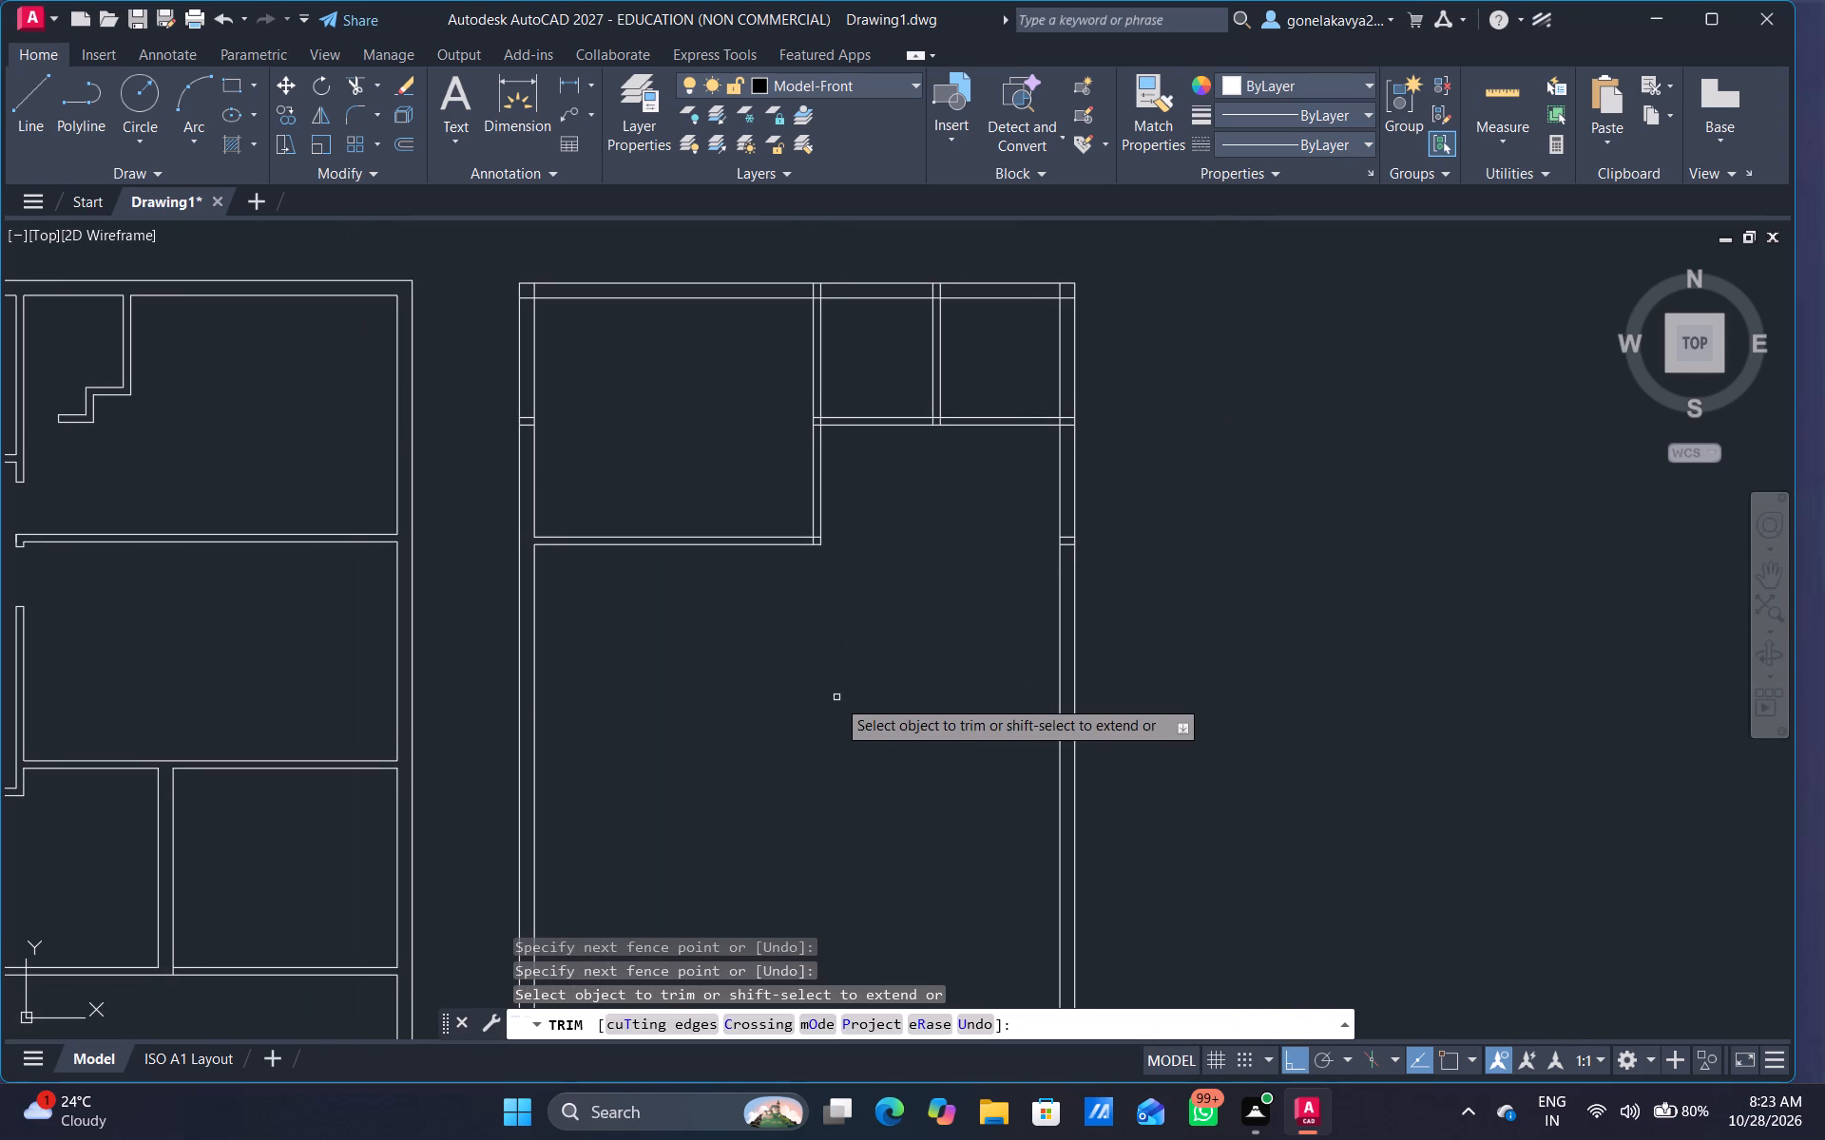
key("Escape")
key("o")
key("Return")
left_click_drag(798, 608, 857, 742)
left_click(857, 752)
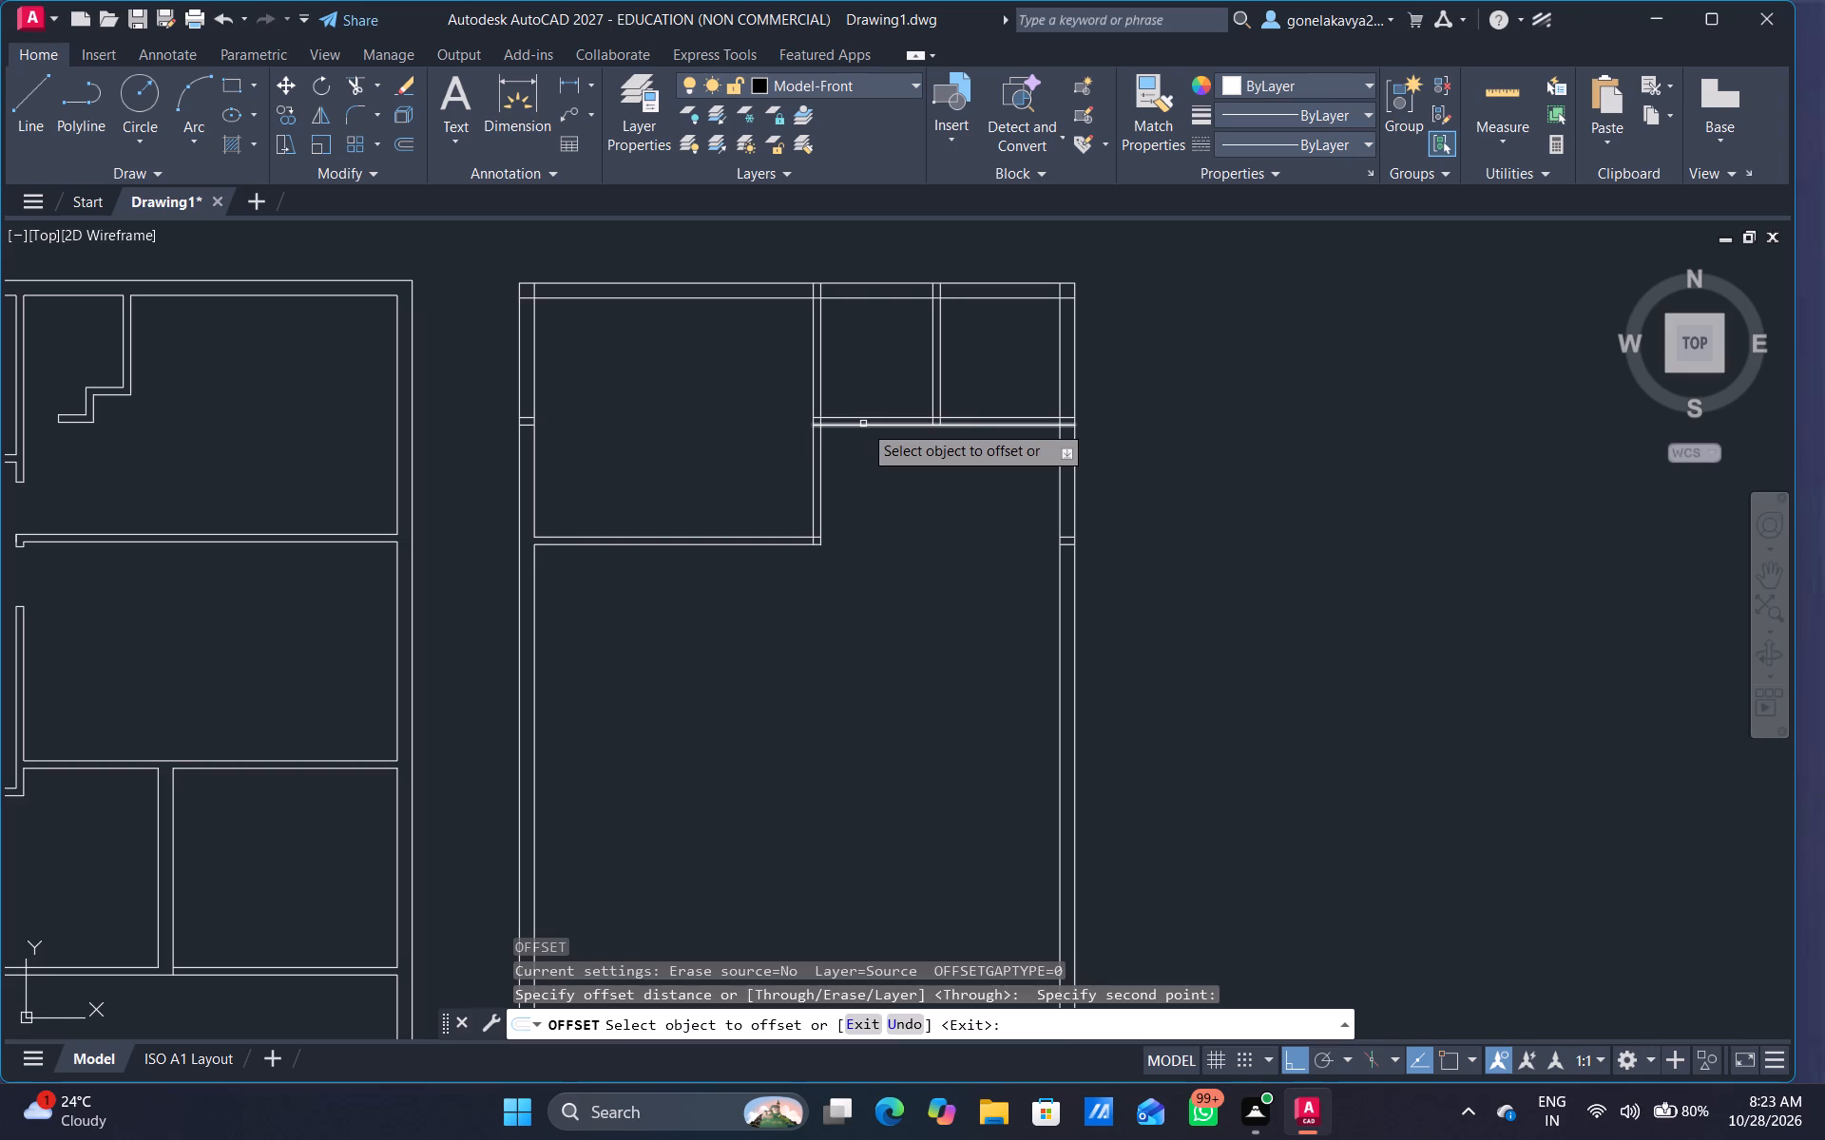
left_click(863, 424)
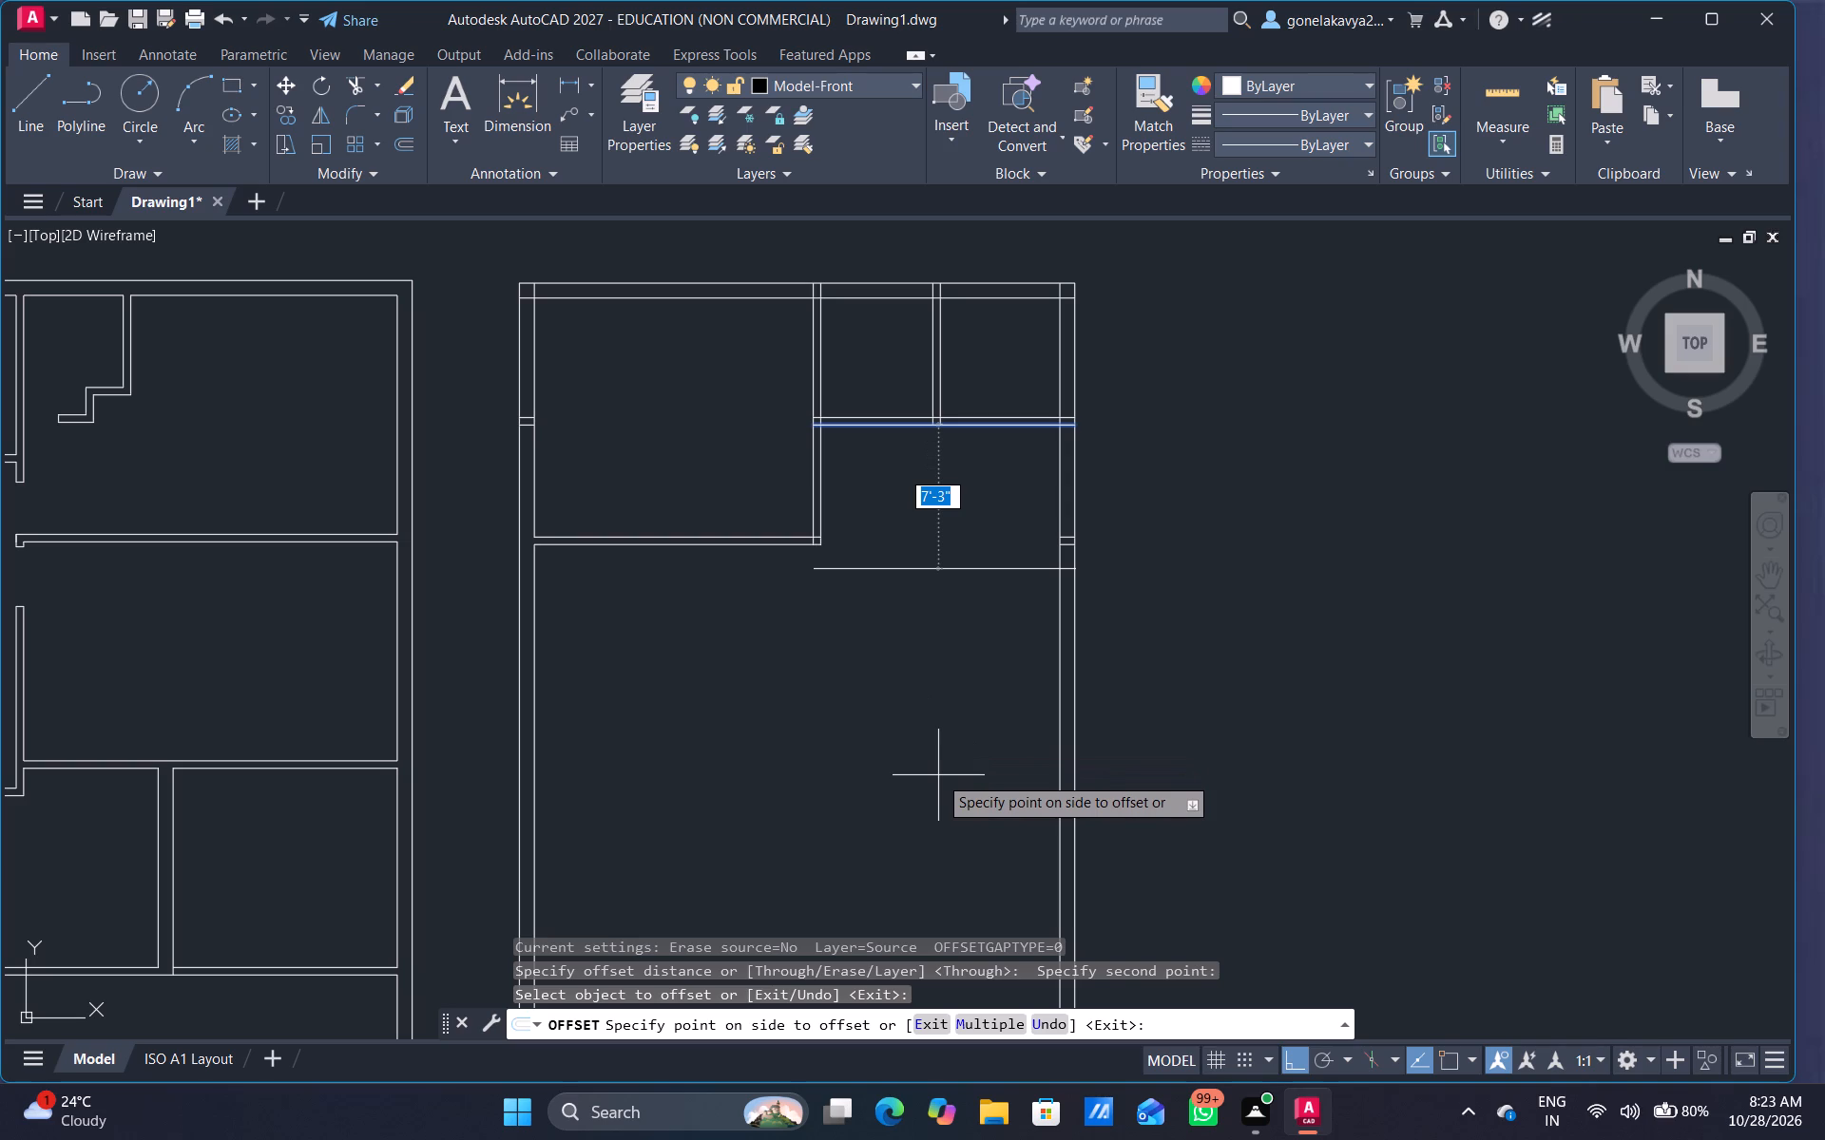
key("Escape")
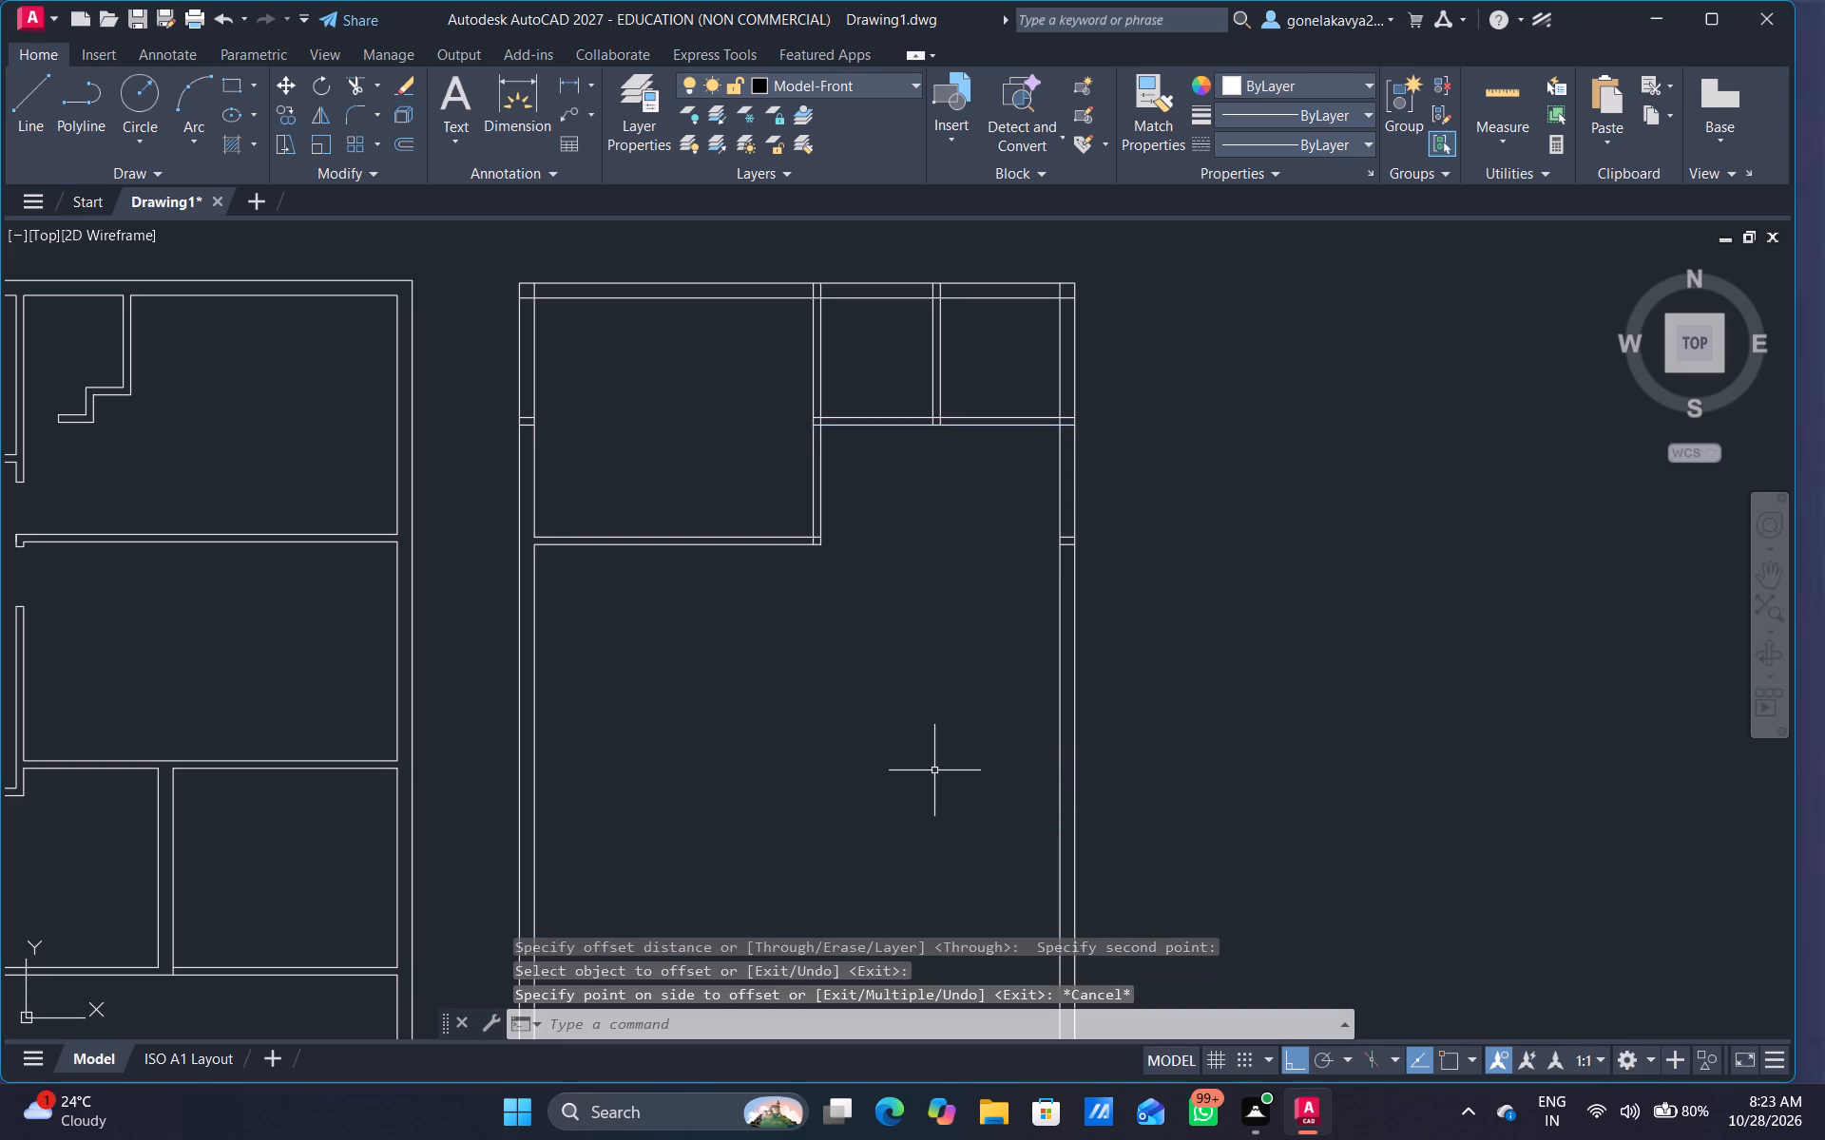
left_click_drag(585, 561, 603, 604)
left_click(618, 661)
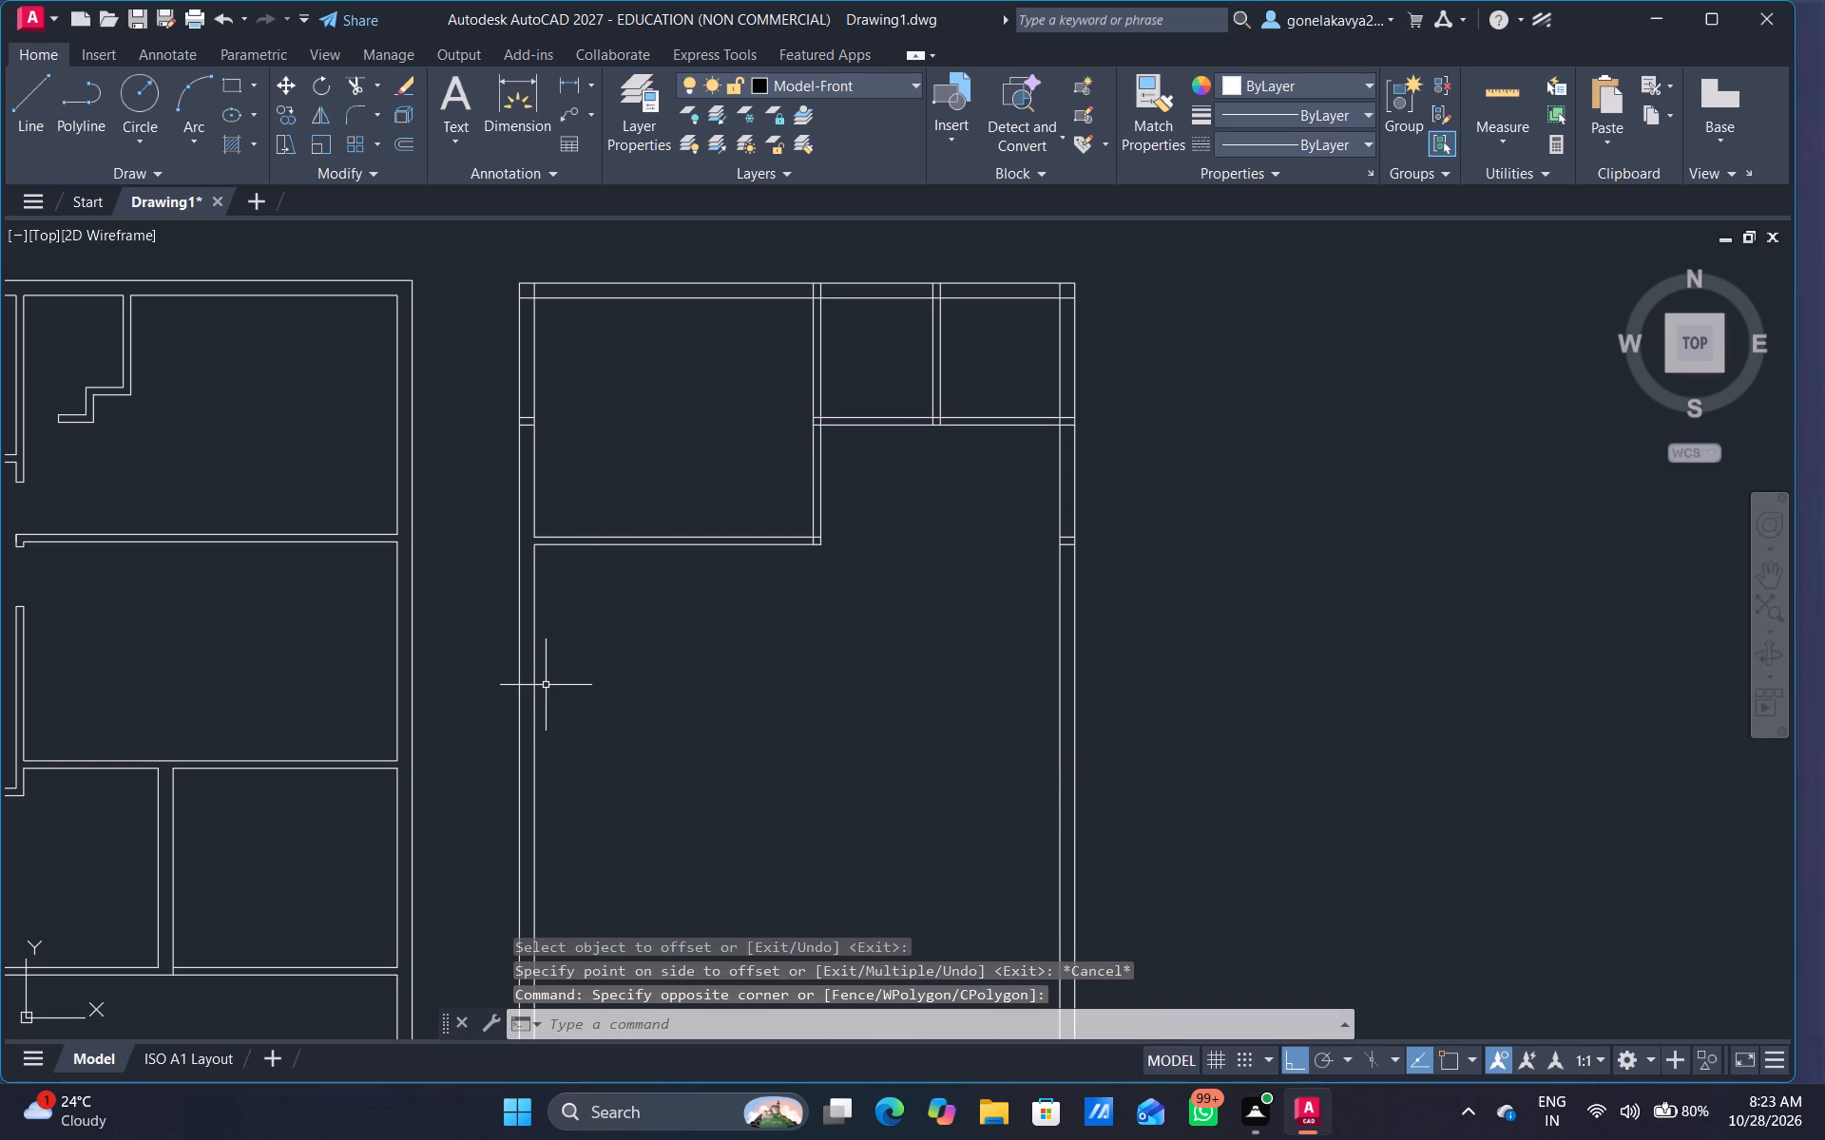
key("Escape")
Offset the northwest room's lower south-wall line 12' south, and offset that copy 4.5" south to form a partition.
key("o")
key("Return")
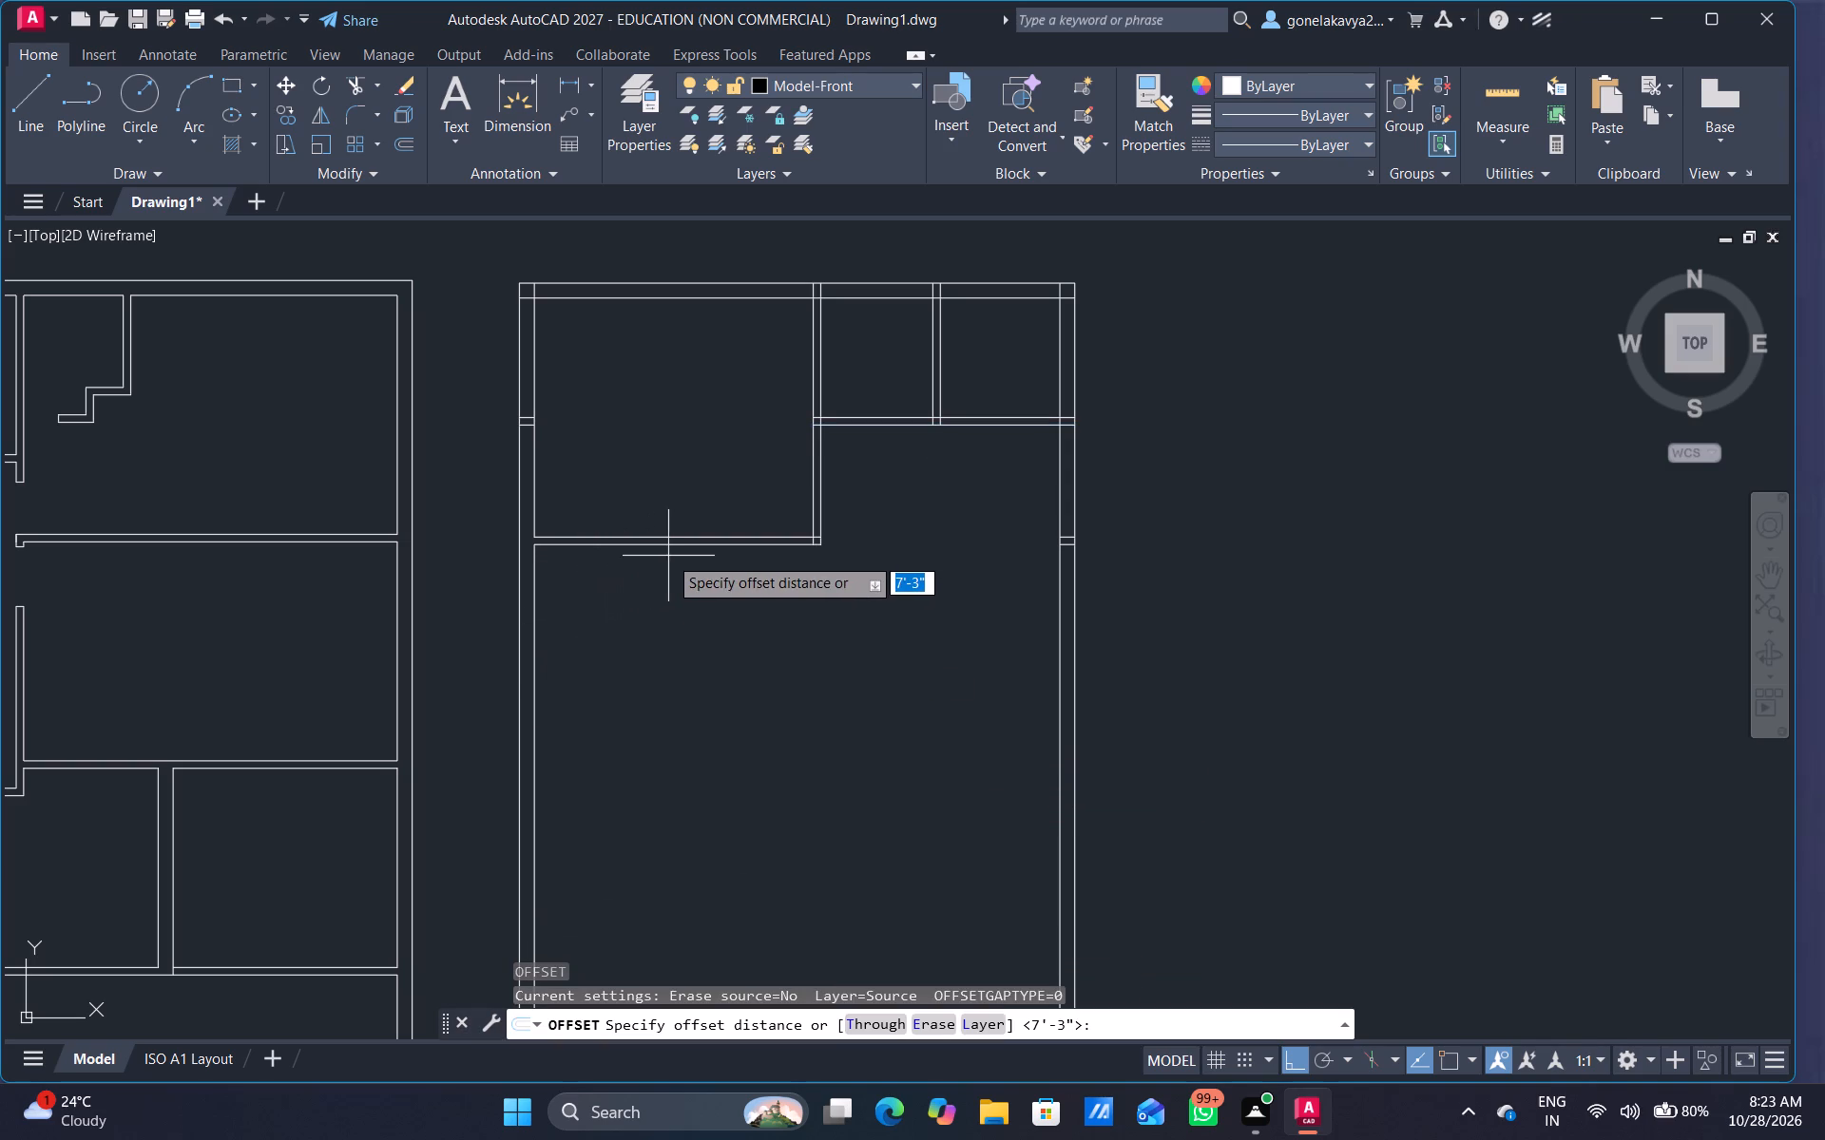
left_click_drag(670, 544, 706, 618)
left_click(715, 628)
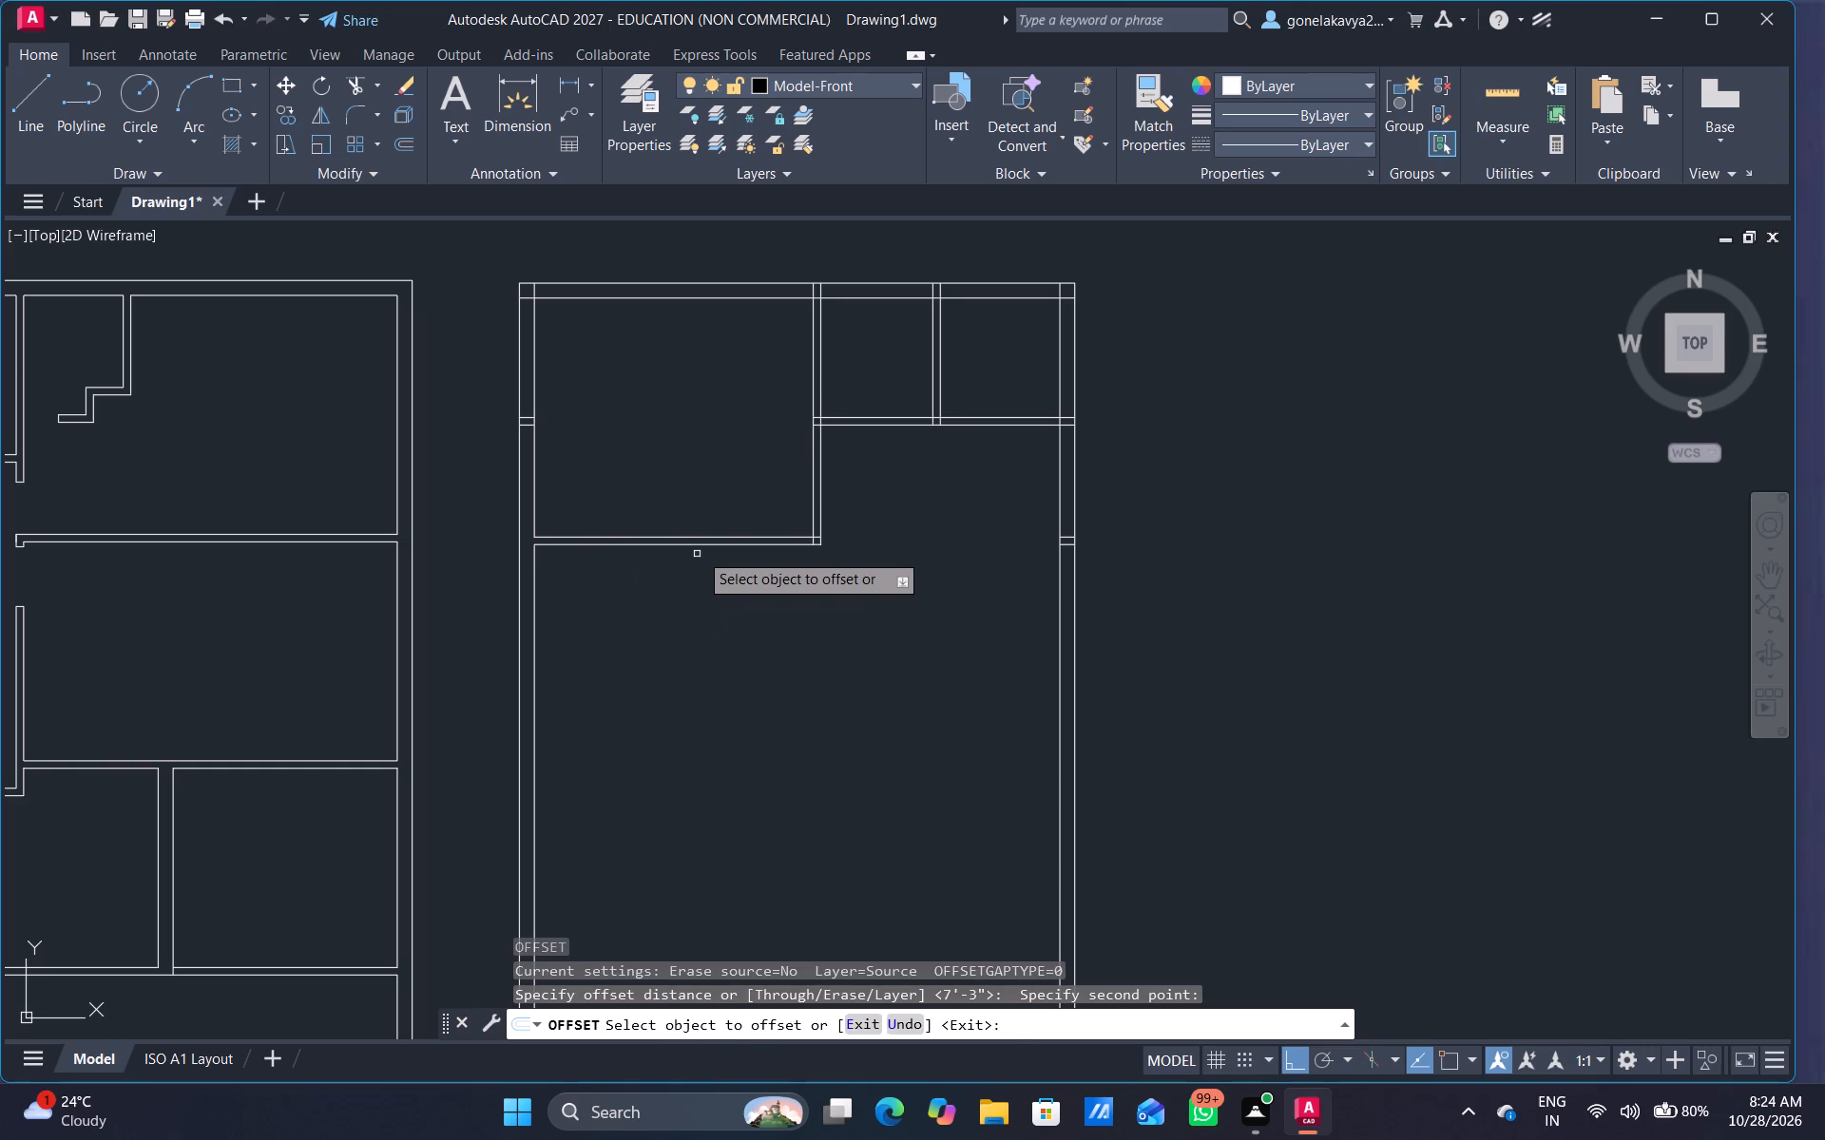
left_click(700, 543)
middle_click_drag(723, 689, 701, 587)
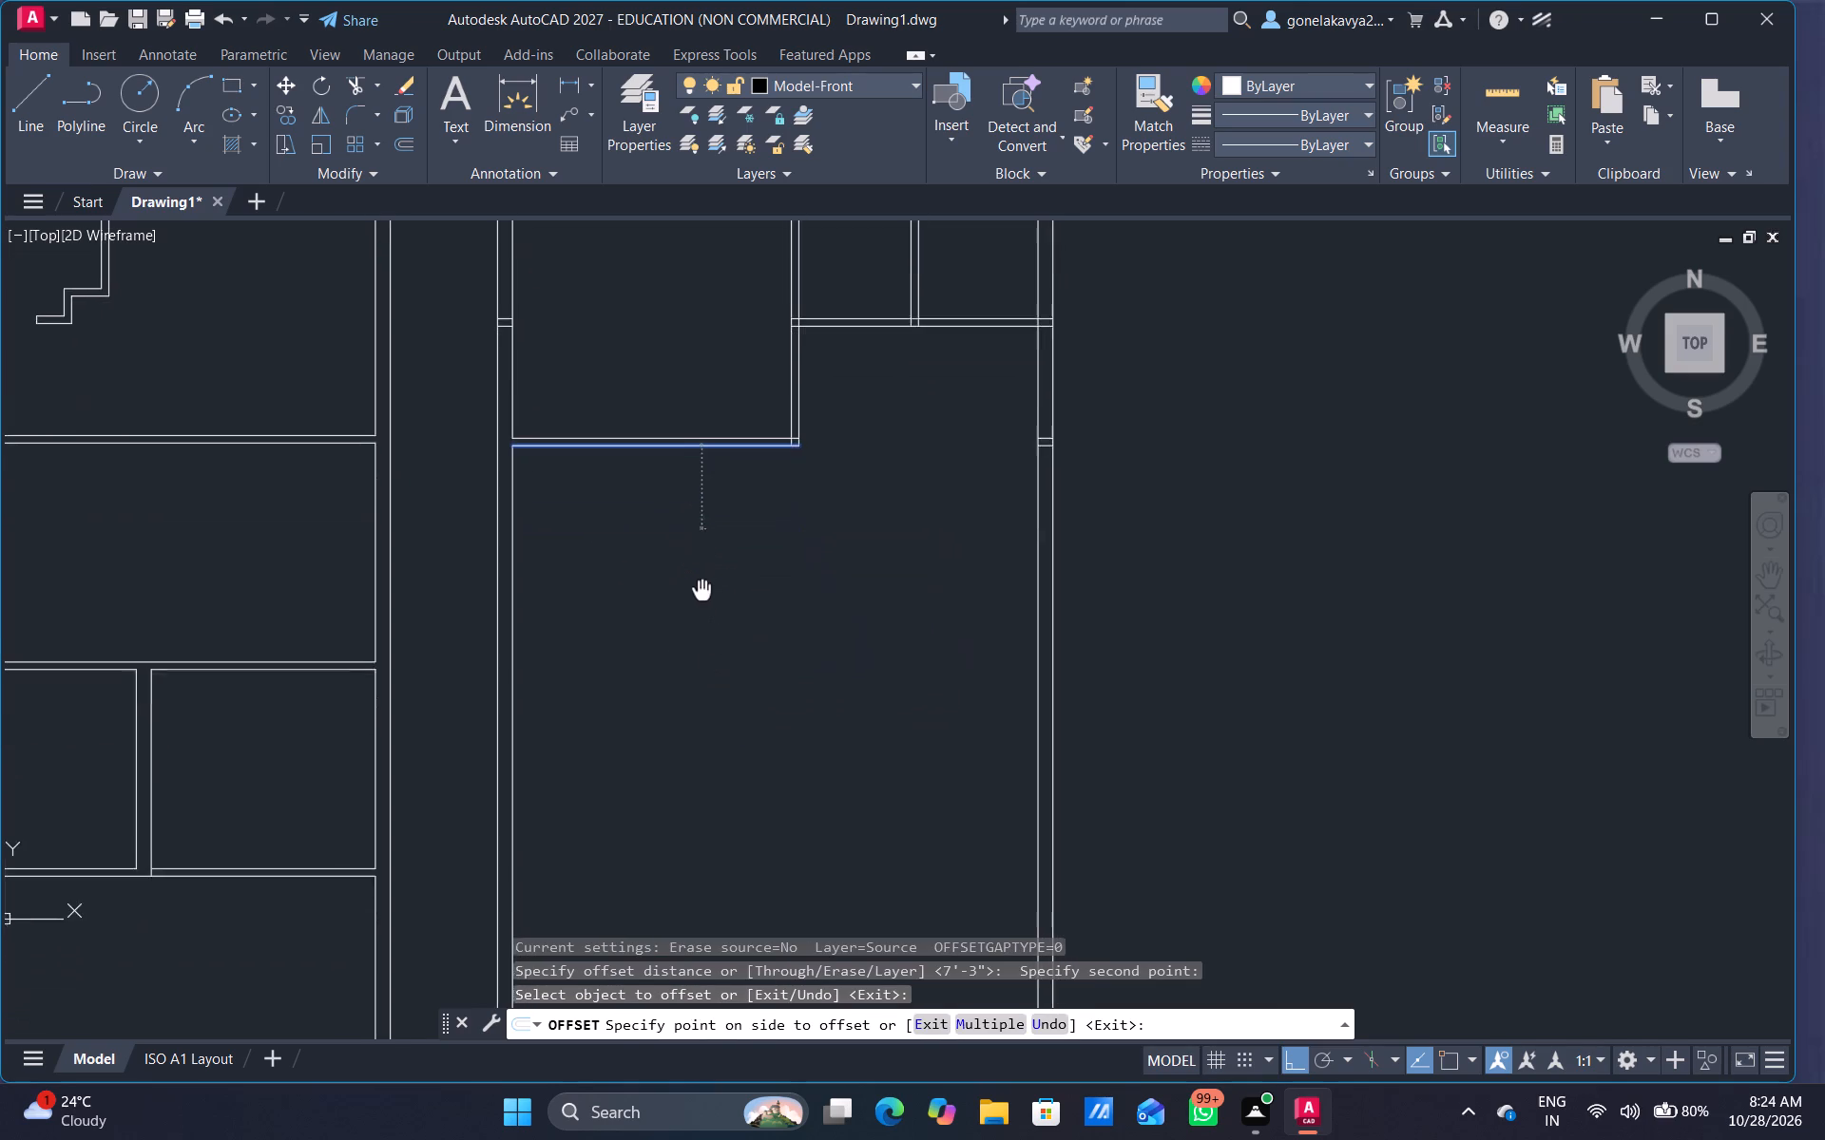
middle_click_drag(701, 587, 637, 626)
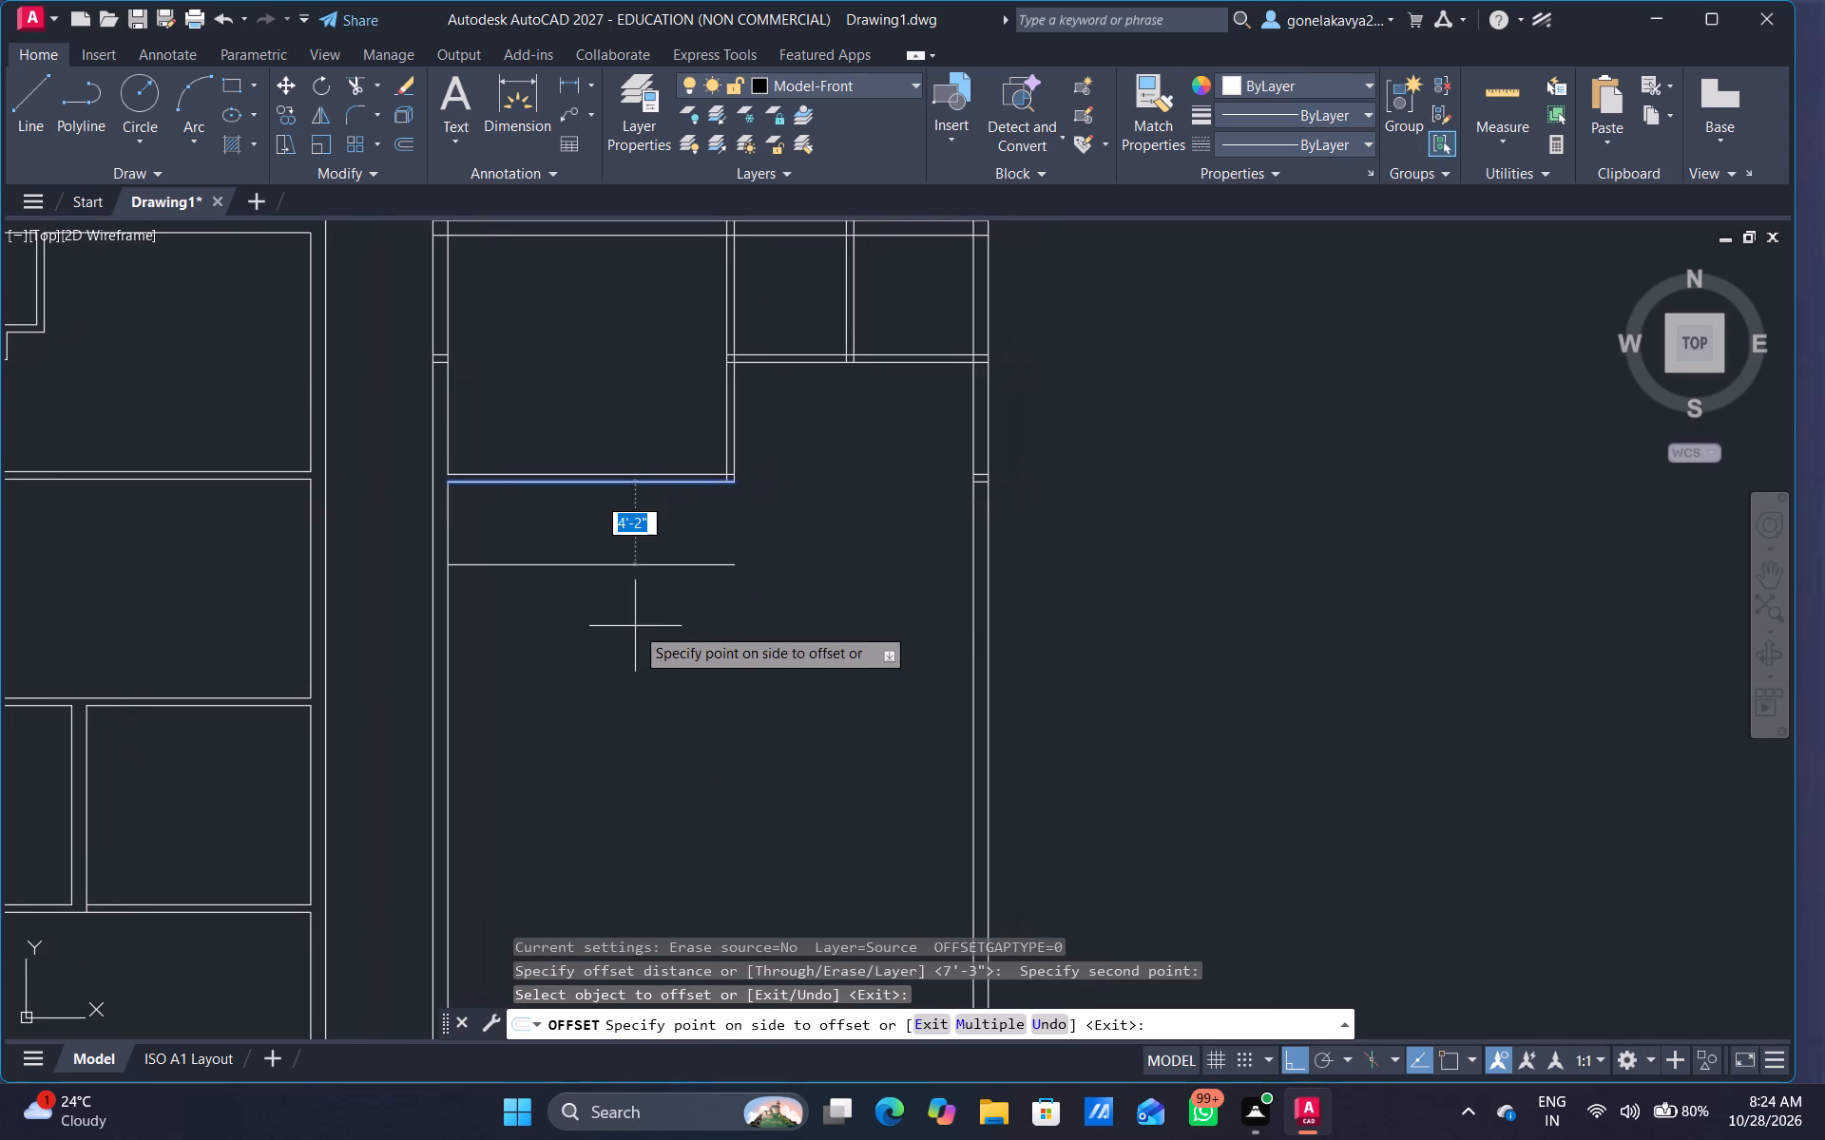
type("12'")
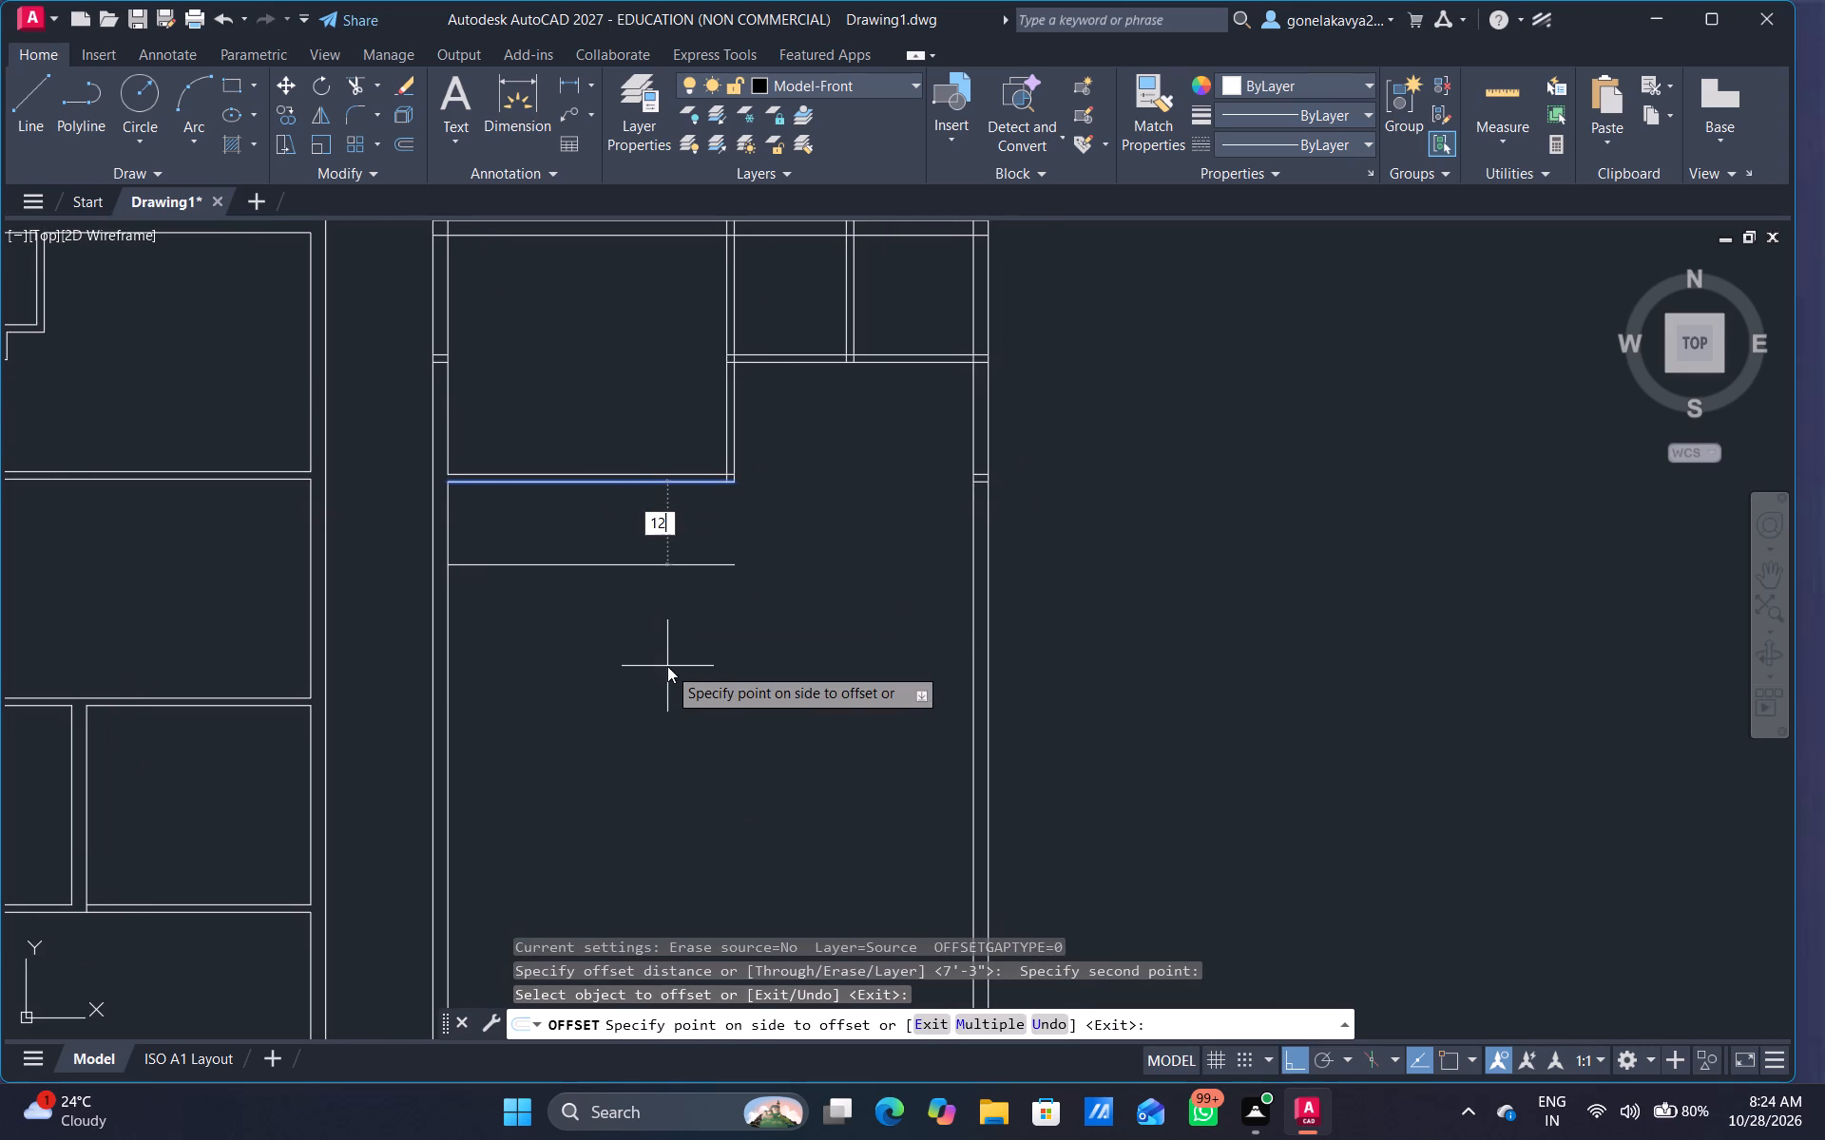
key("Return")
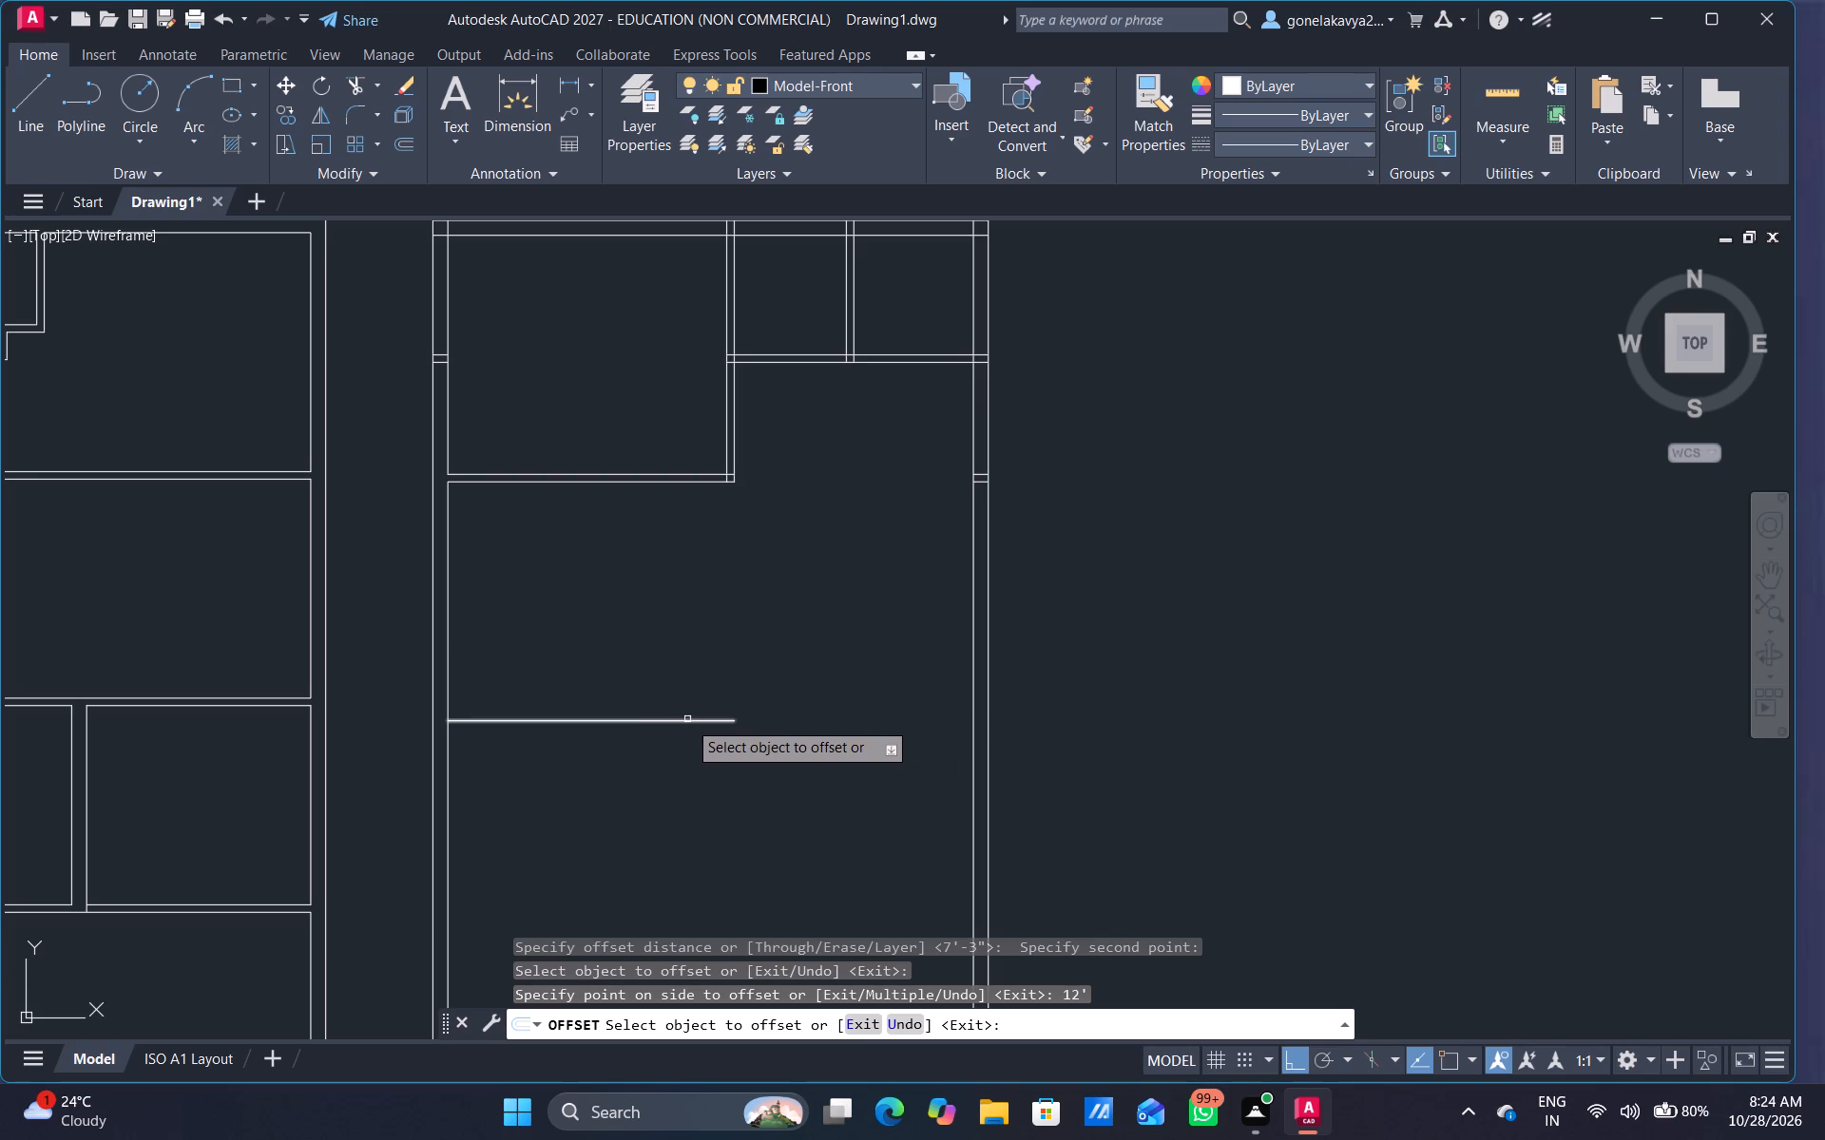
left_click(687, 720)
type("4.5\"")
key("Return")
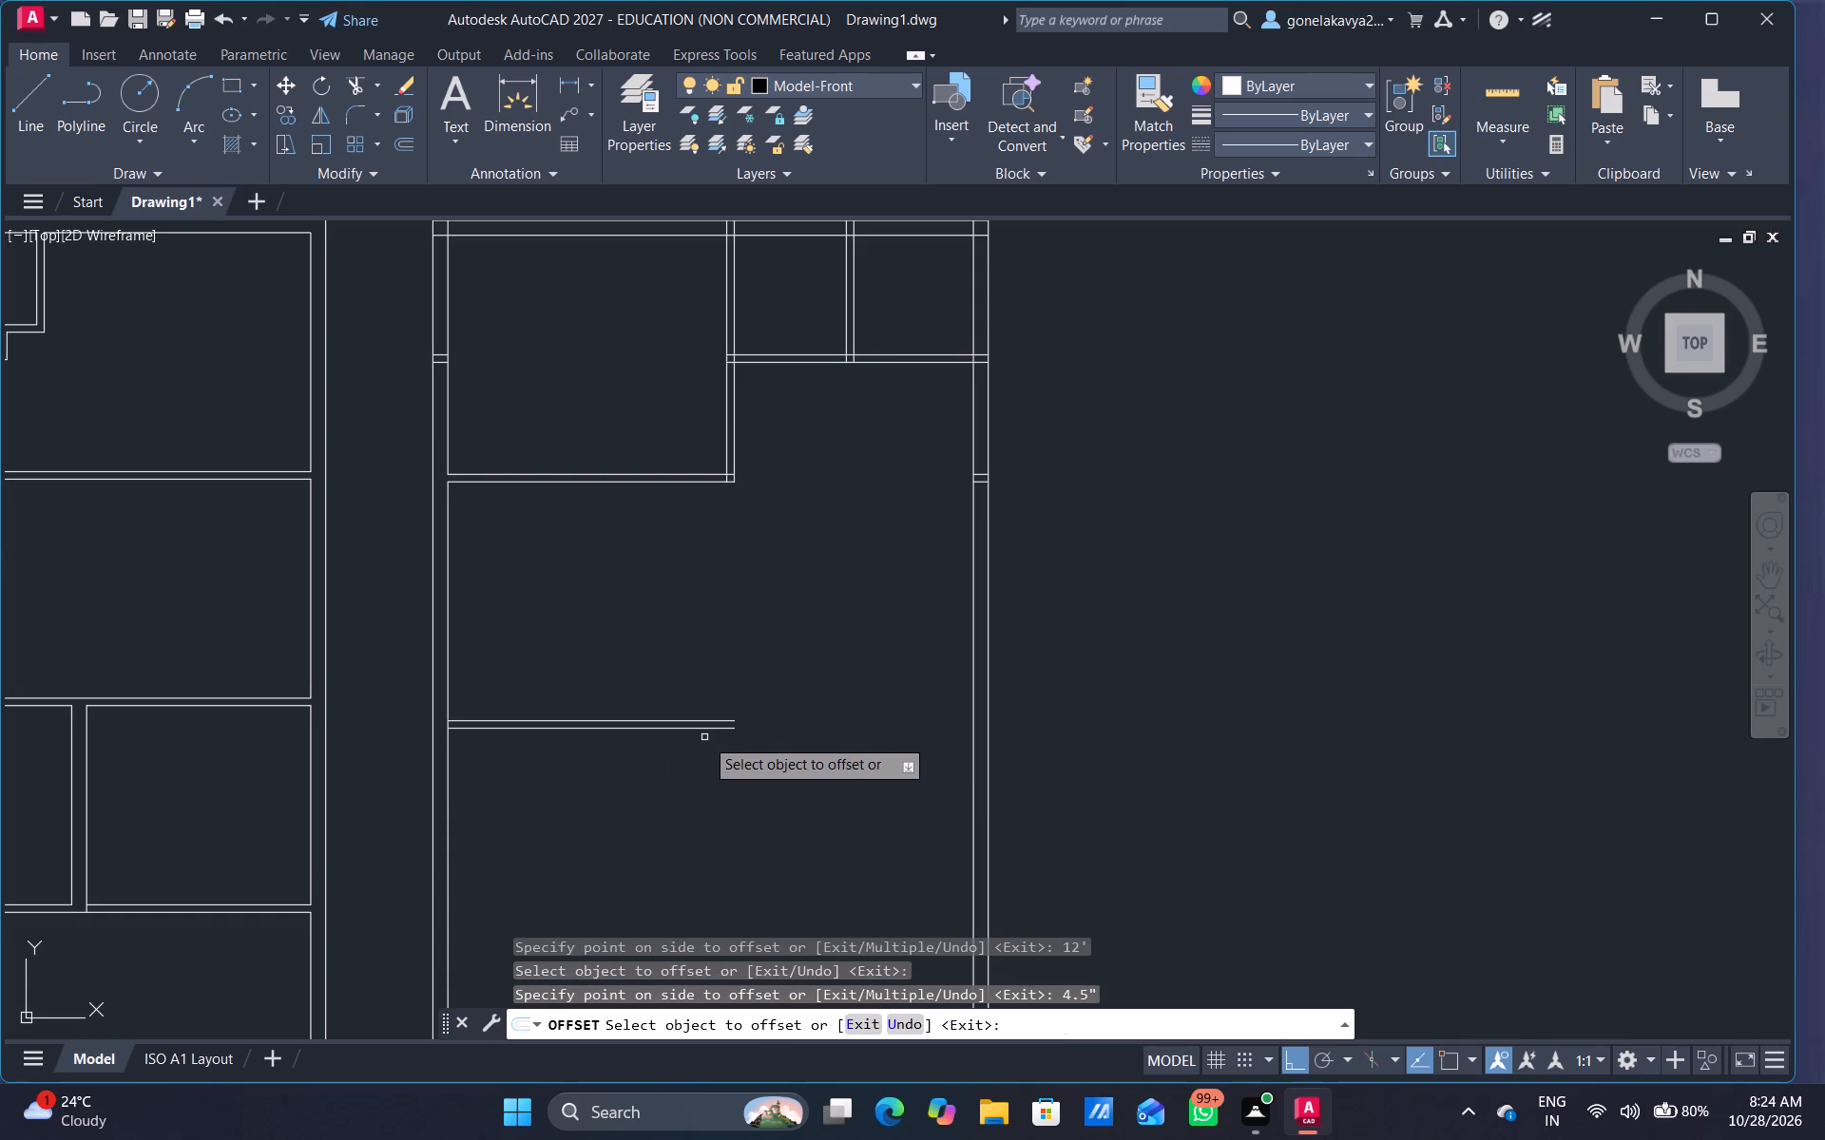
Offset the lower line of the new 4.5" partition 14' south.
scroll(704, 739, "down", 1)
middle_click_drag(731, 767, 696, 636)
scroll(626, 609, "up", 2)
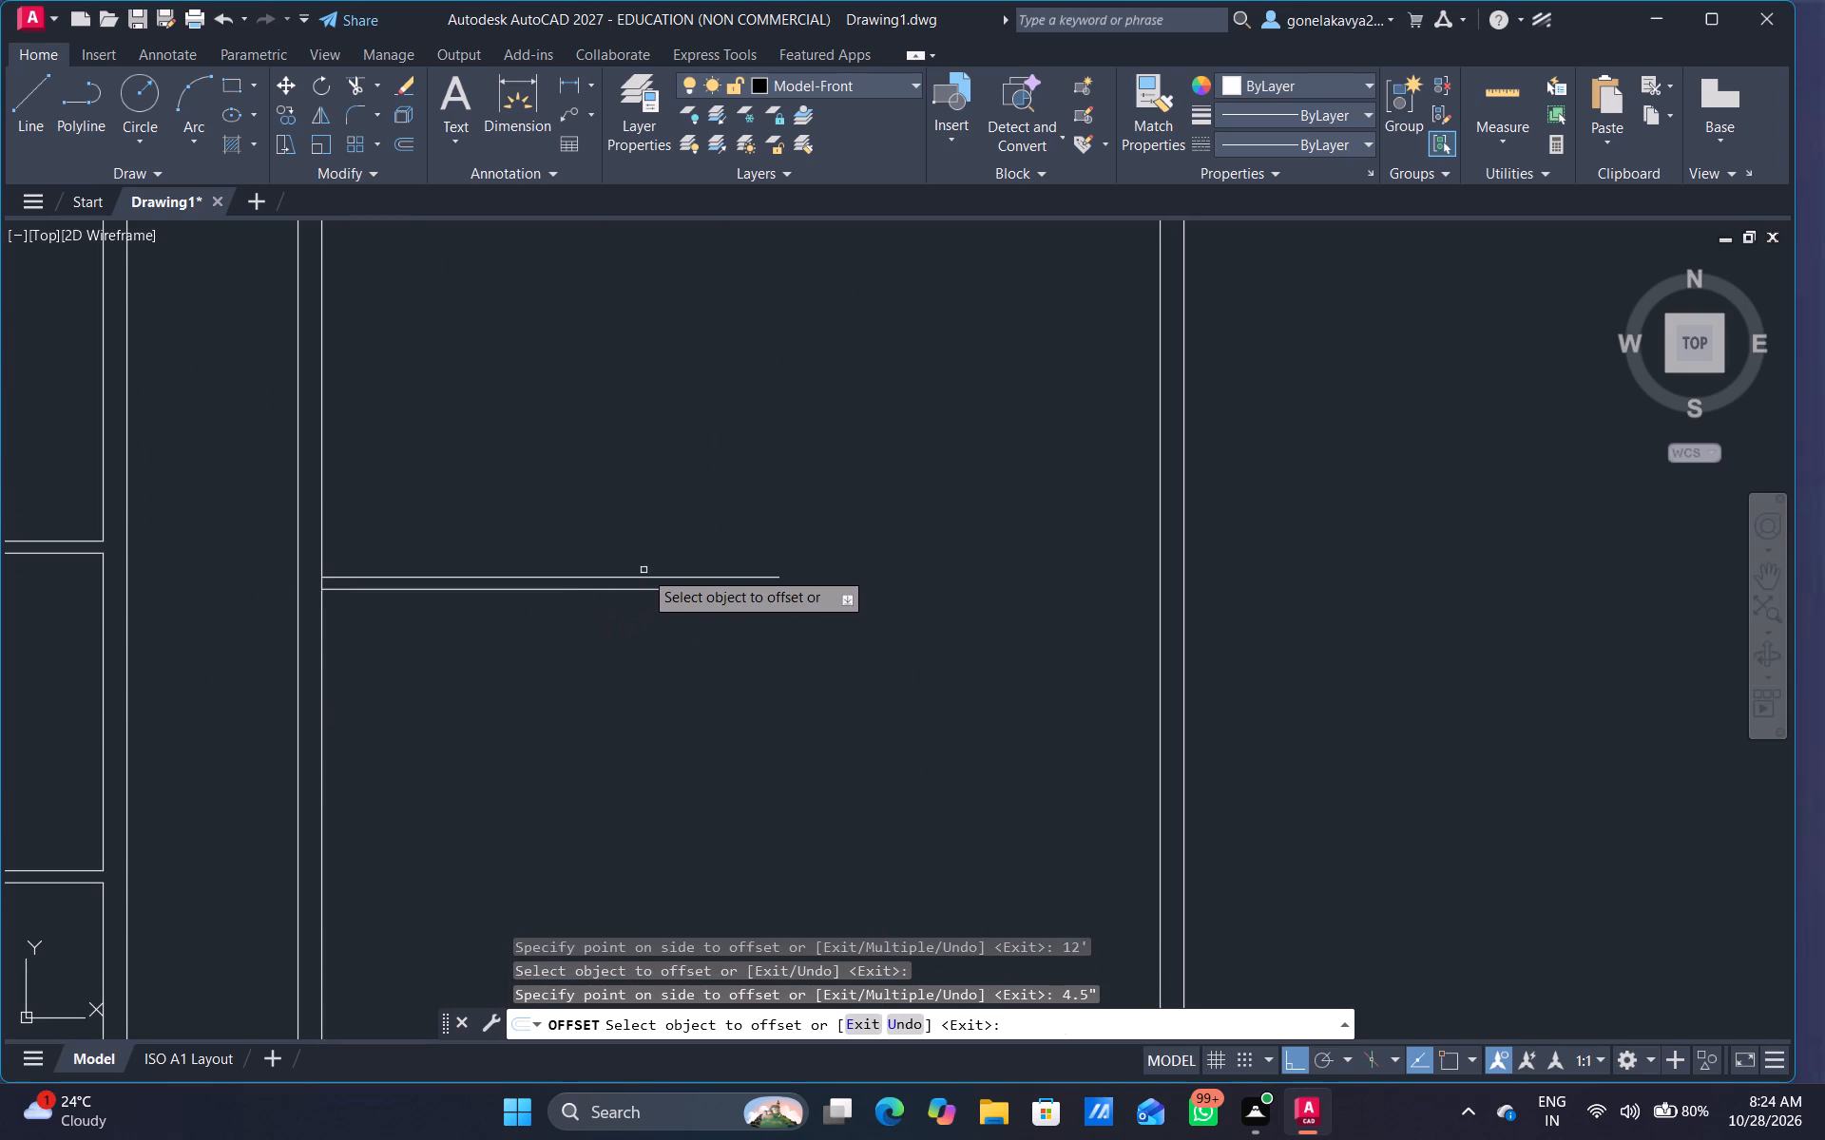
left_click_drag(636, 589, 638, 602)
middle_click_drag(664, 789, 642, 545)
scroll(642, 545, "down", 1)
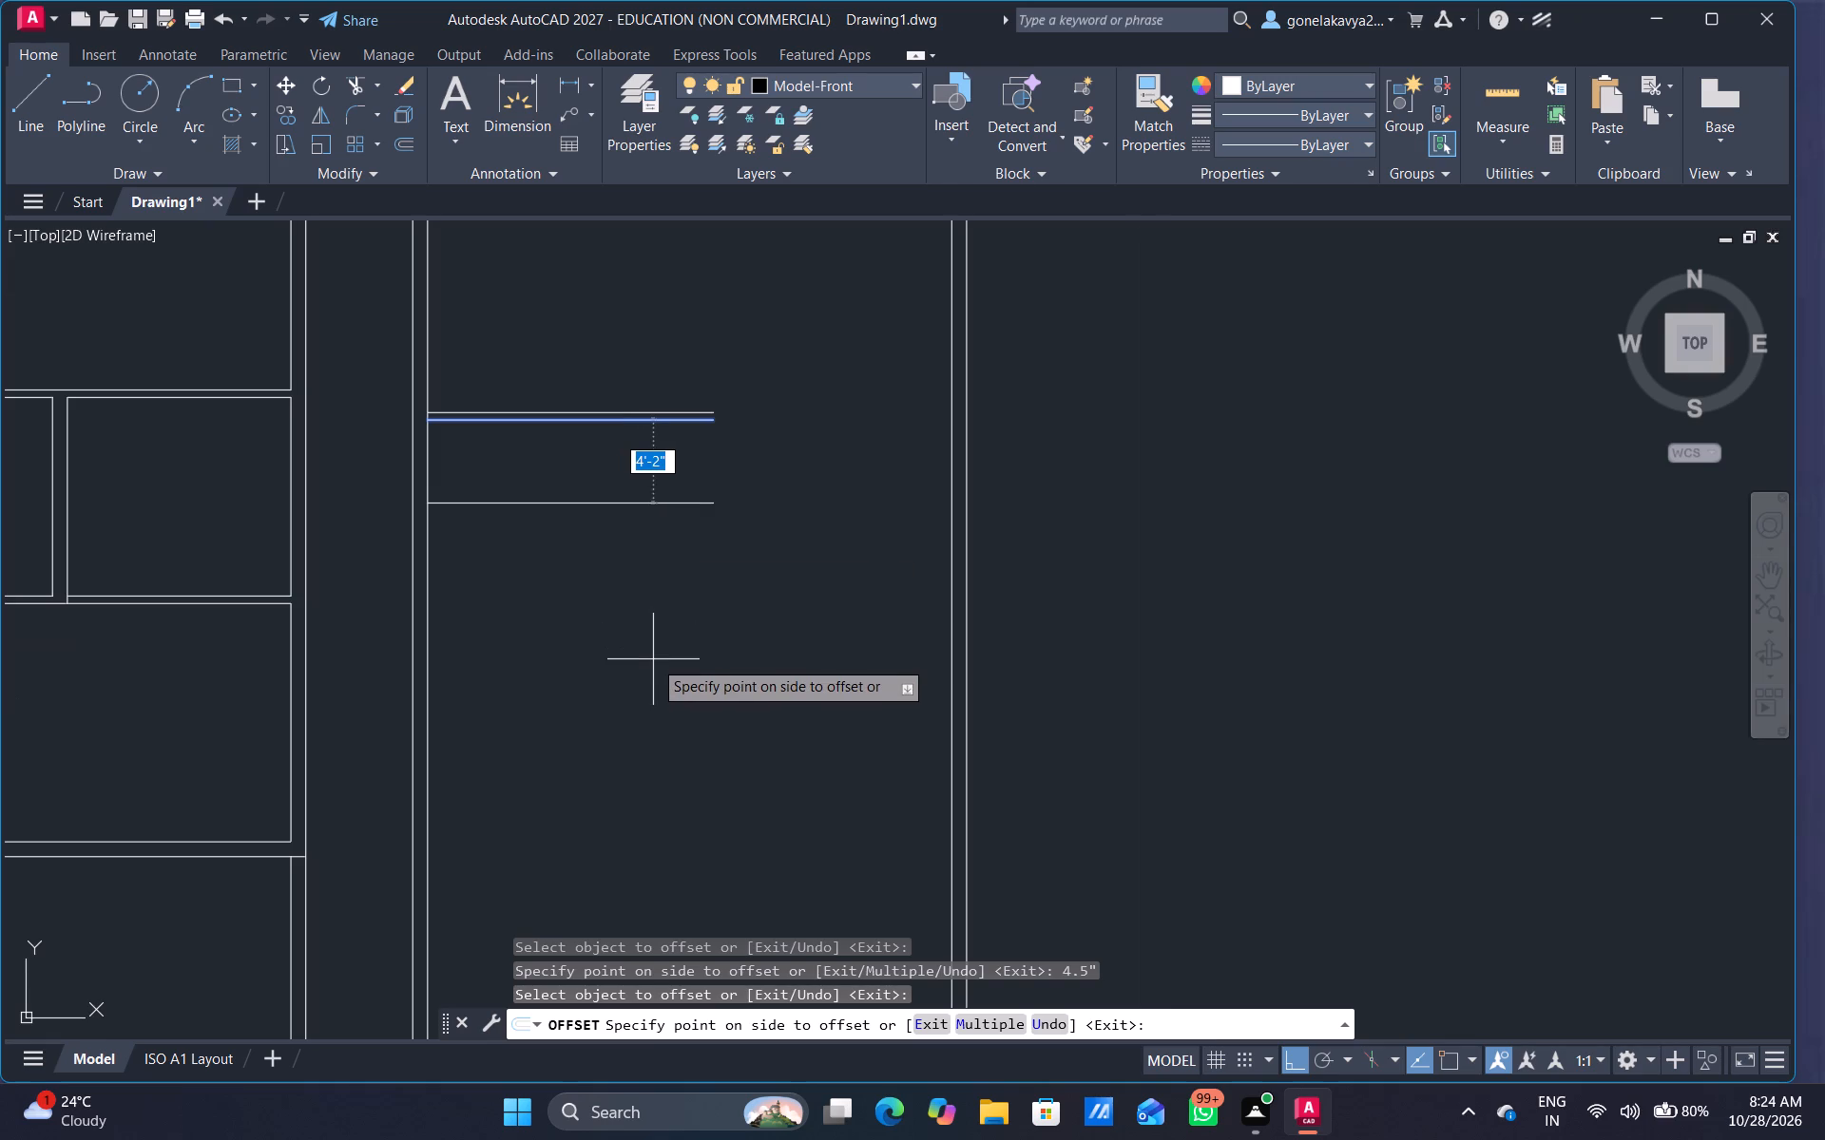
type("14'")
key("Return")
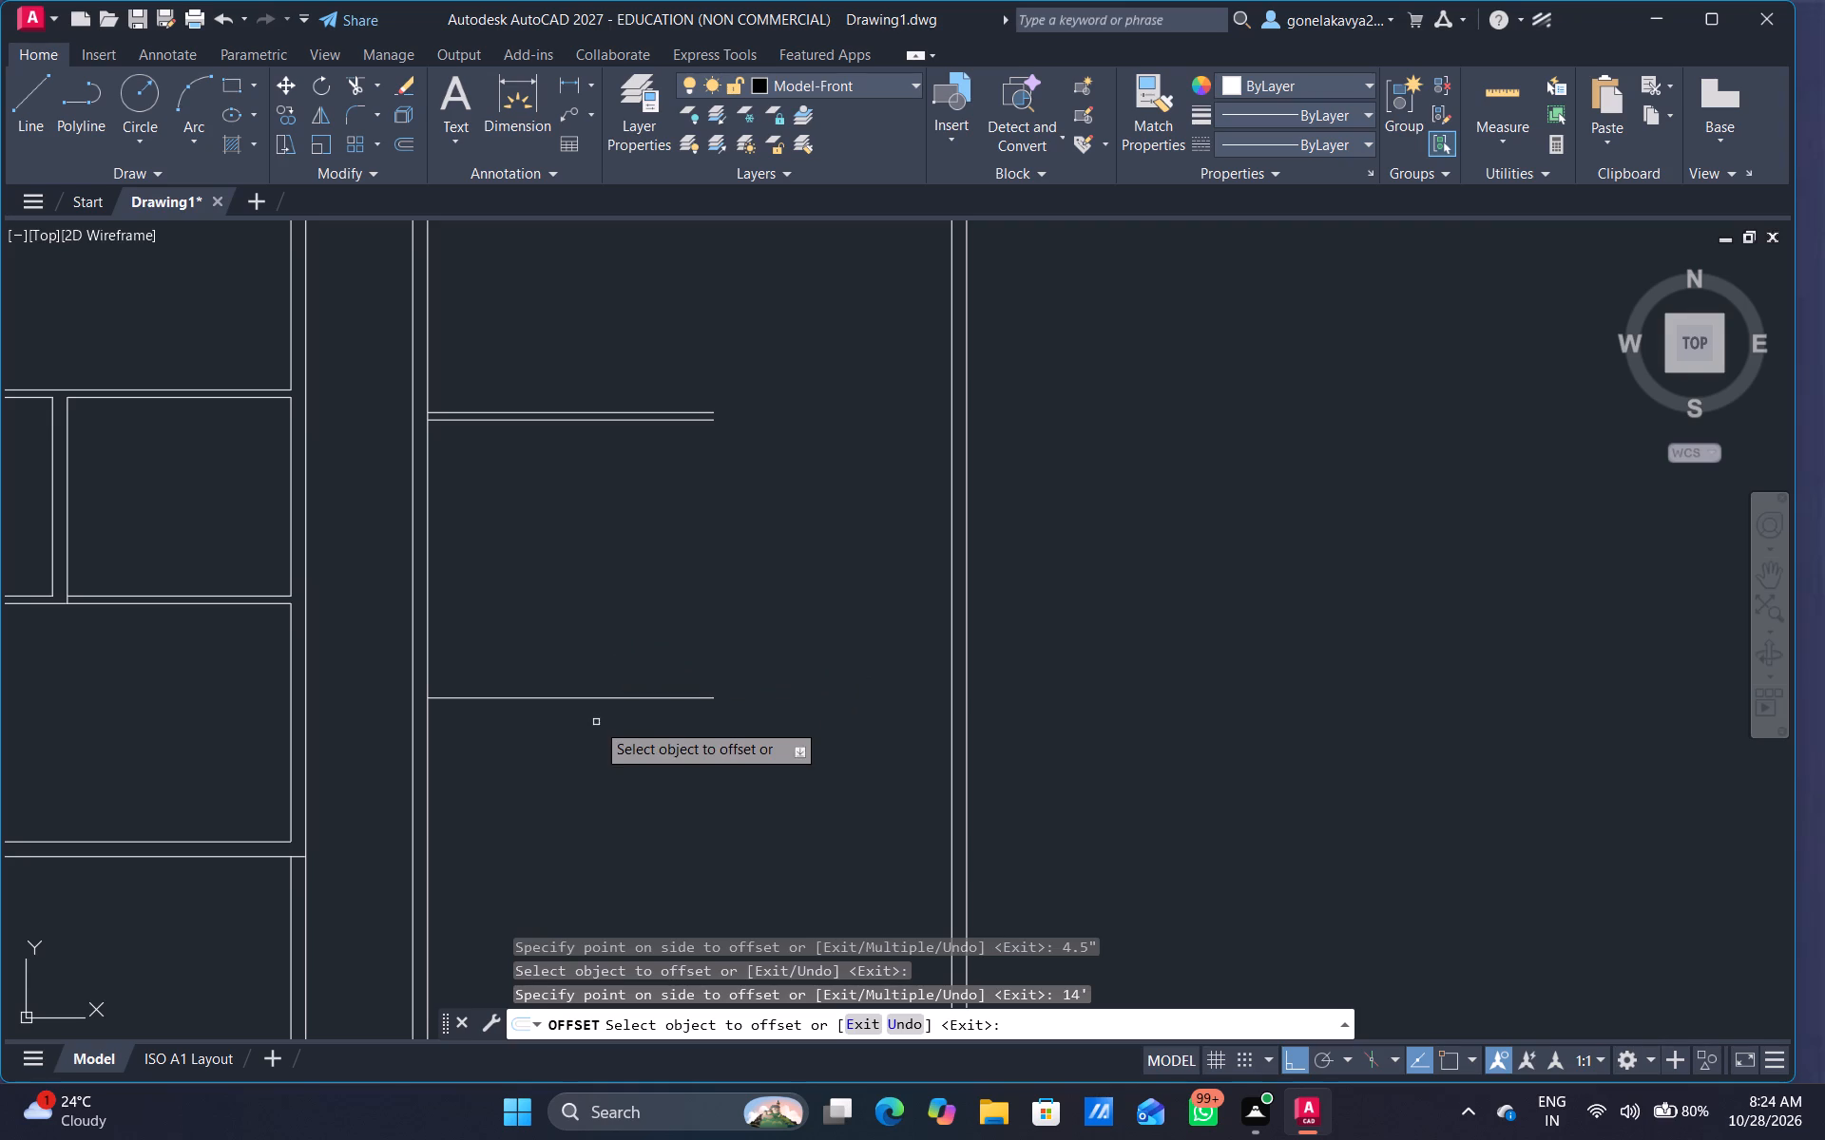
middle_click_drag(639, 661, 663, 628)
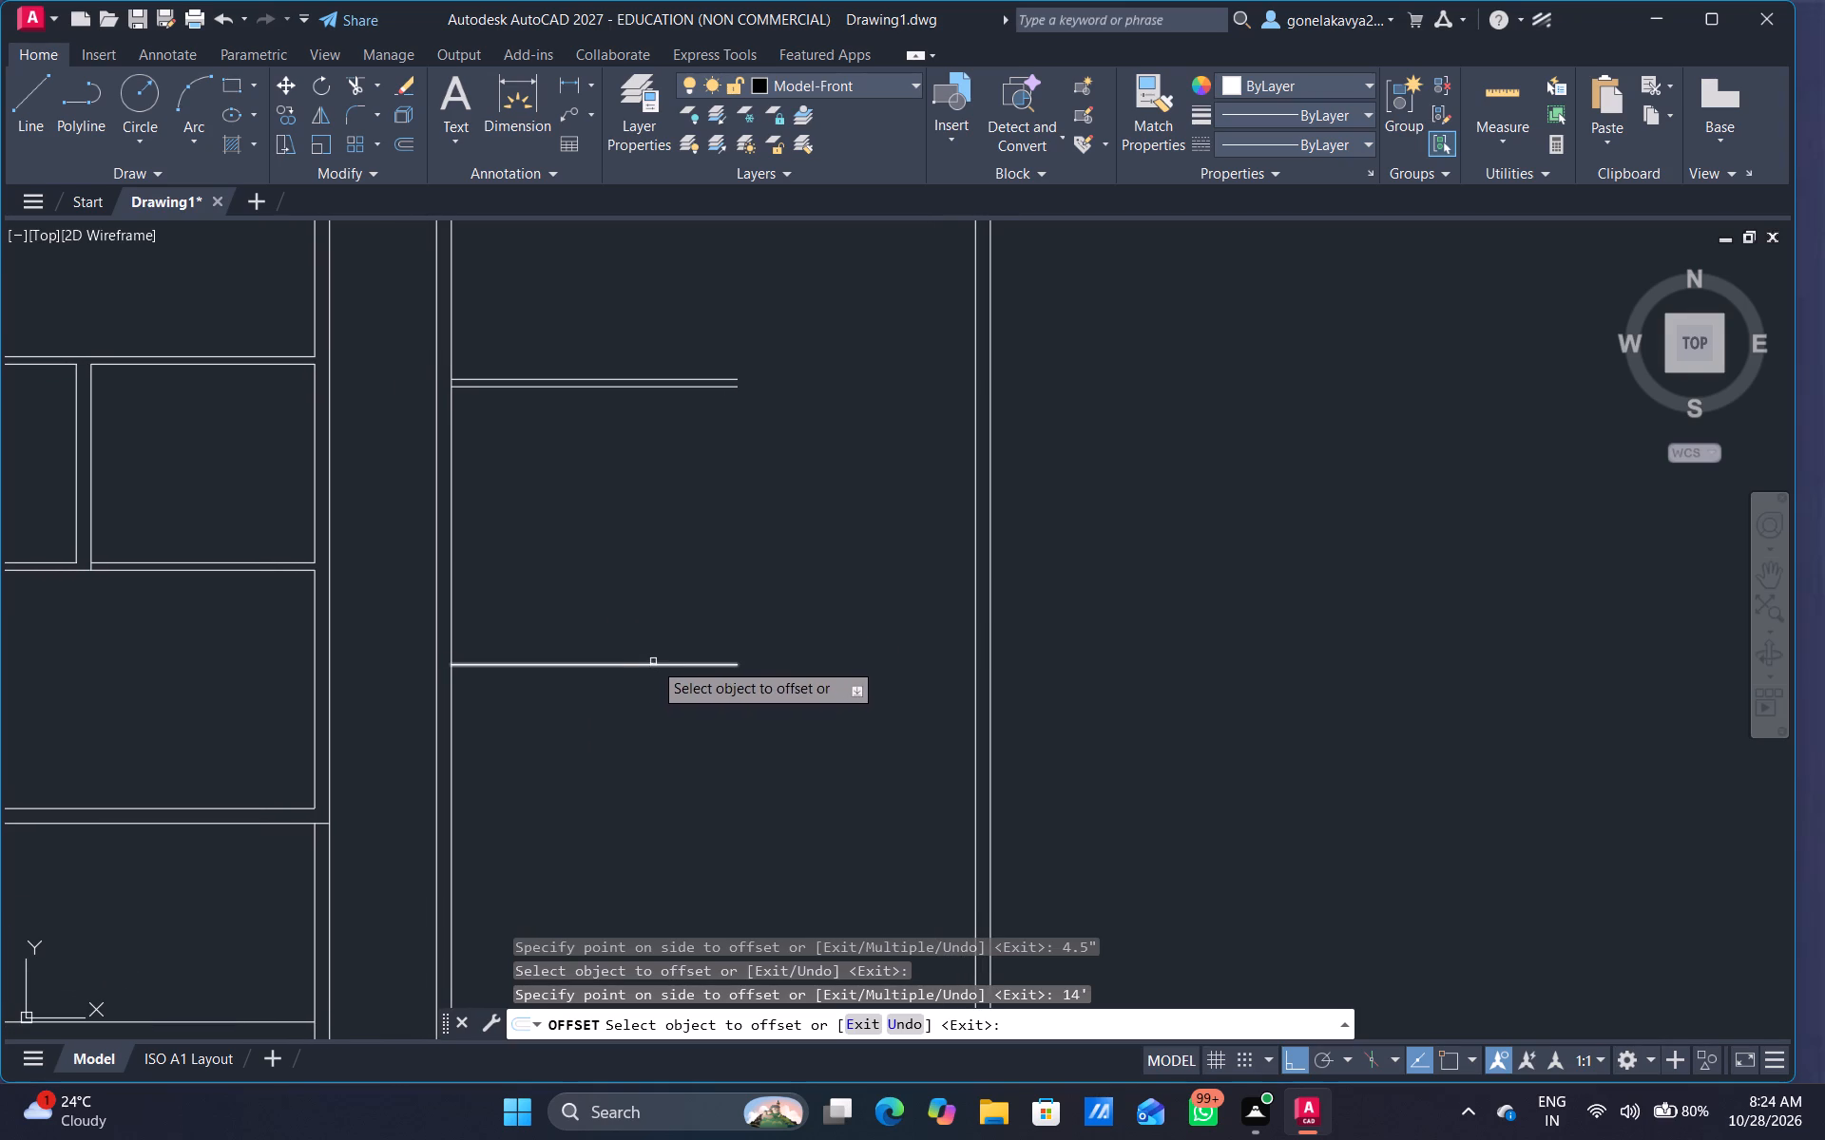
scroll(656, 664, "down", 2)
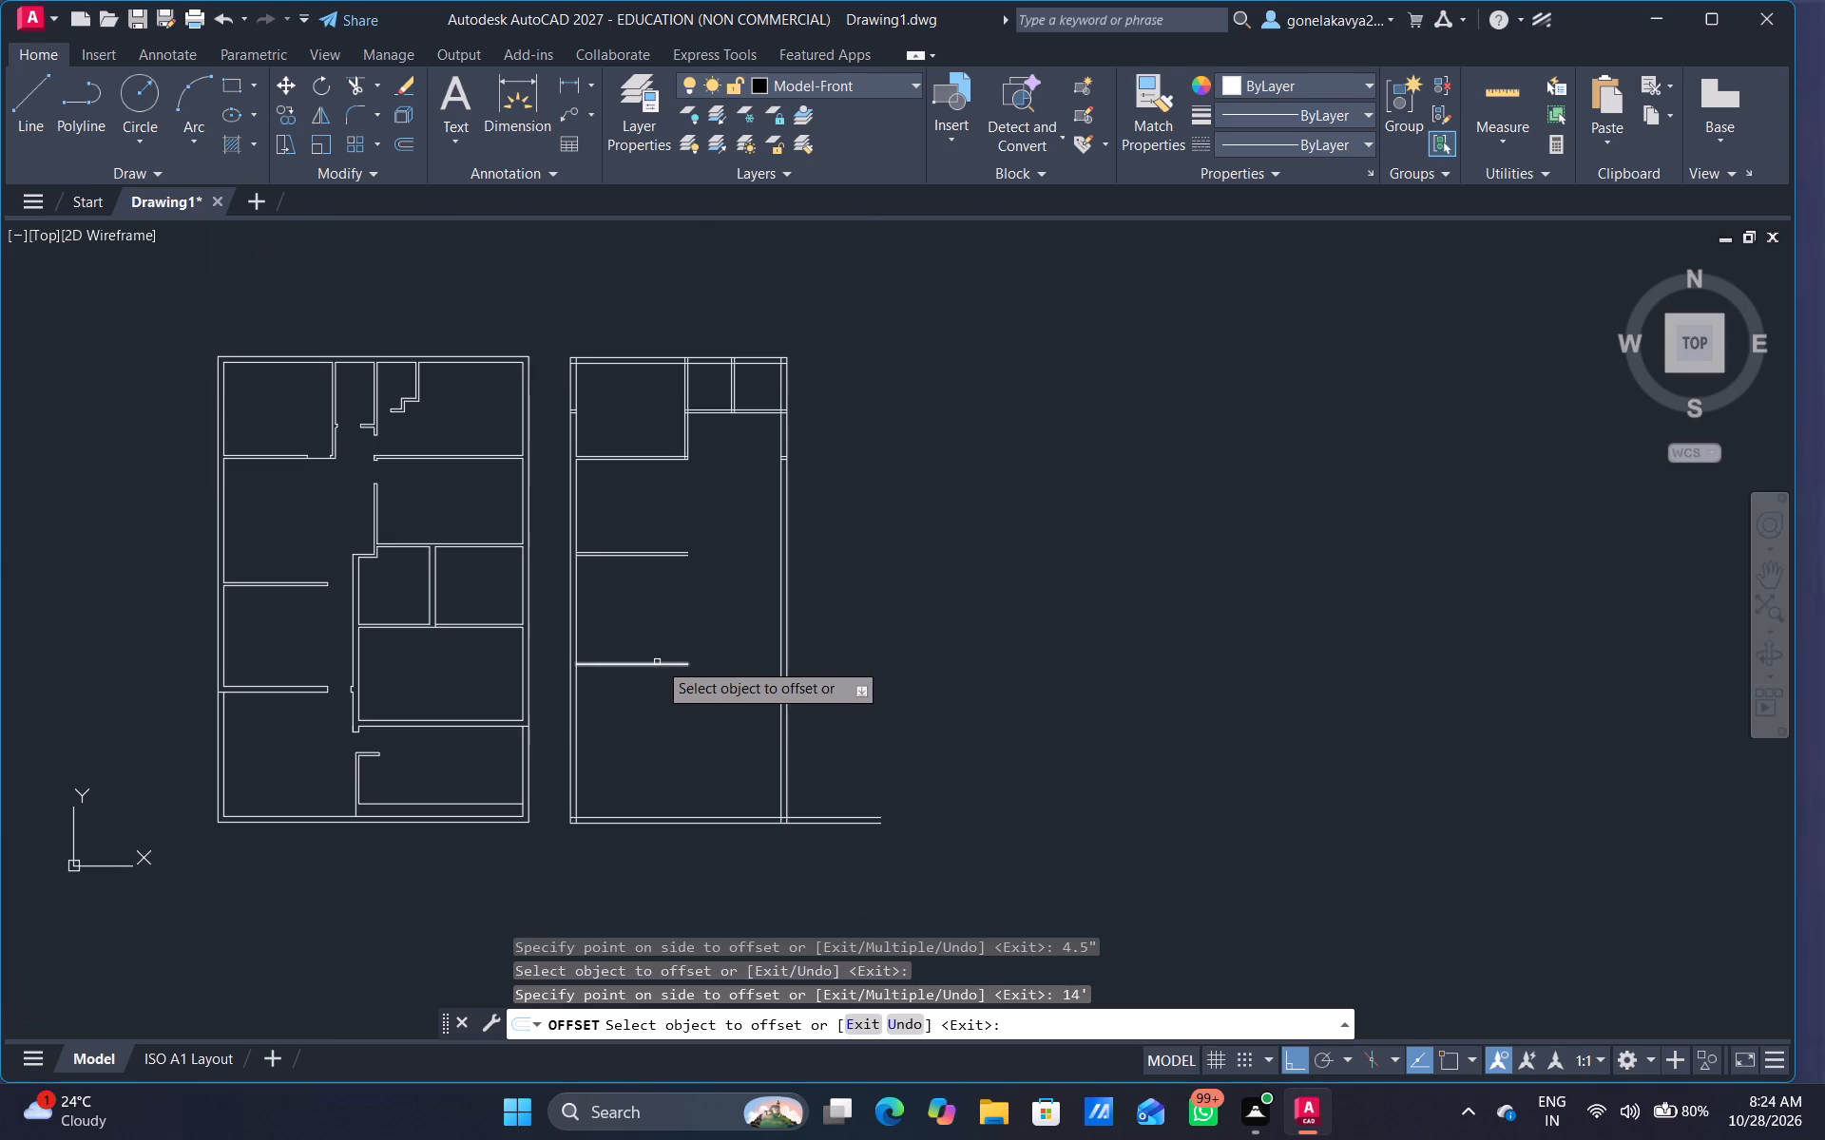
Offset the line 14' below the 4.5" partition by 9" south to form a horizontal wall.
scroll(662, 643, "up", 2)
middle_click_drag(669, 636, 682, 372)
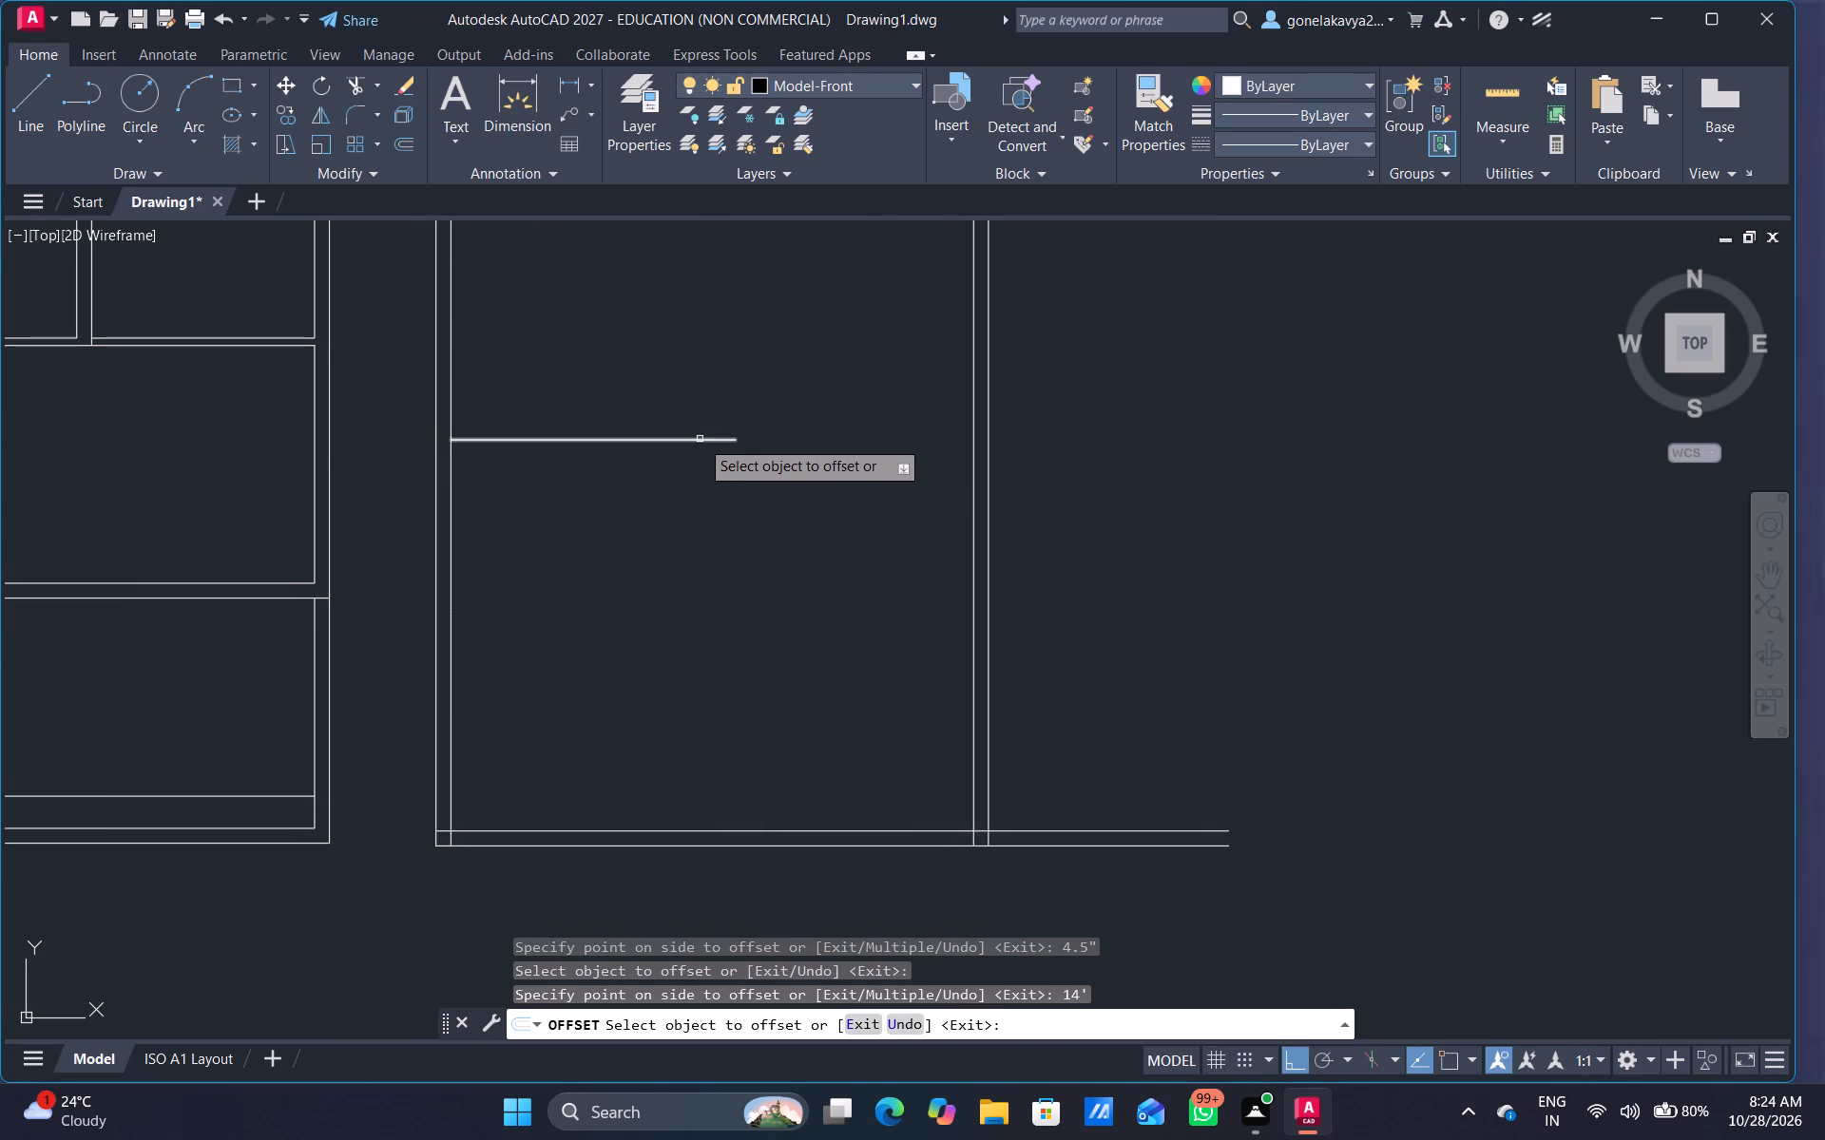
left_click(701, 440)
type("9\"")
key("Return")
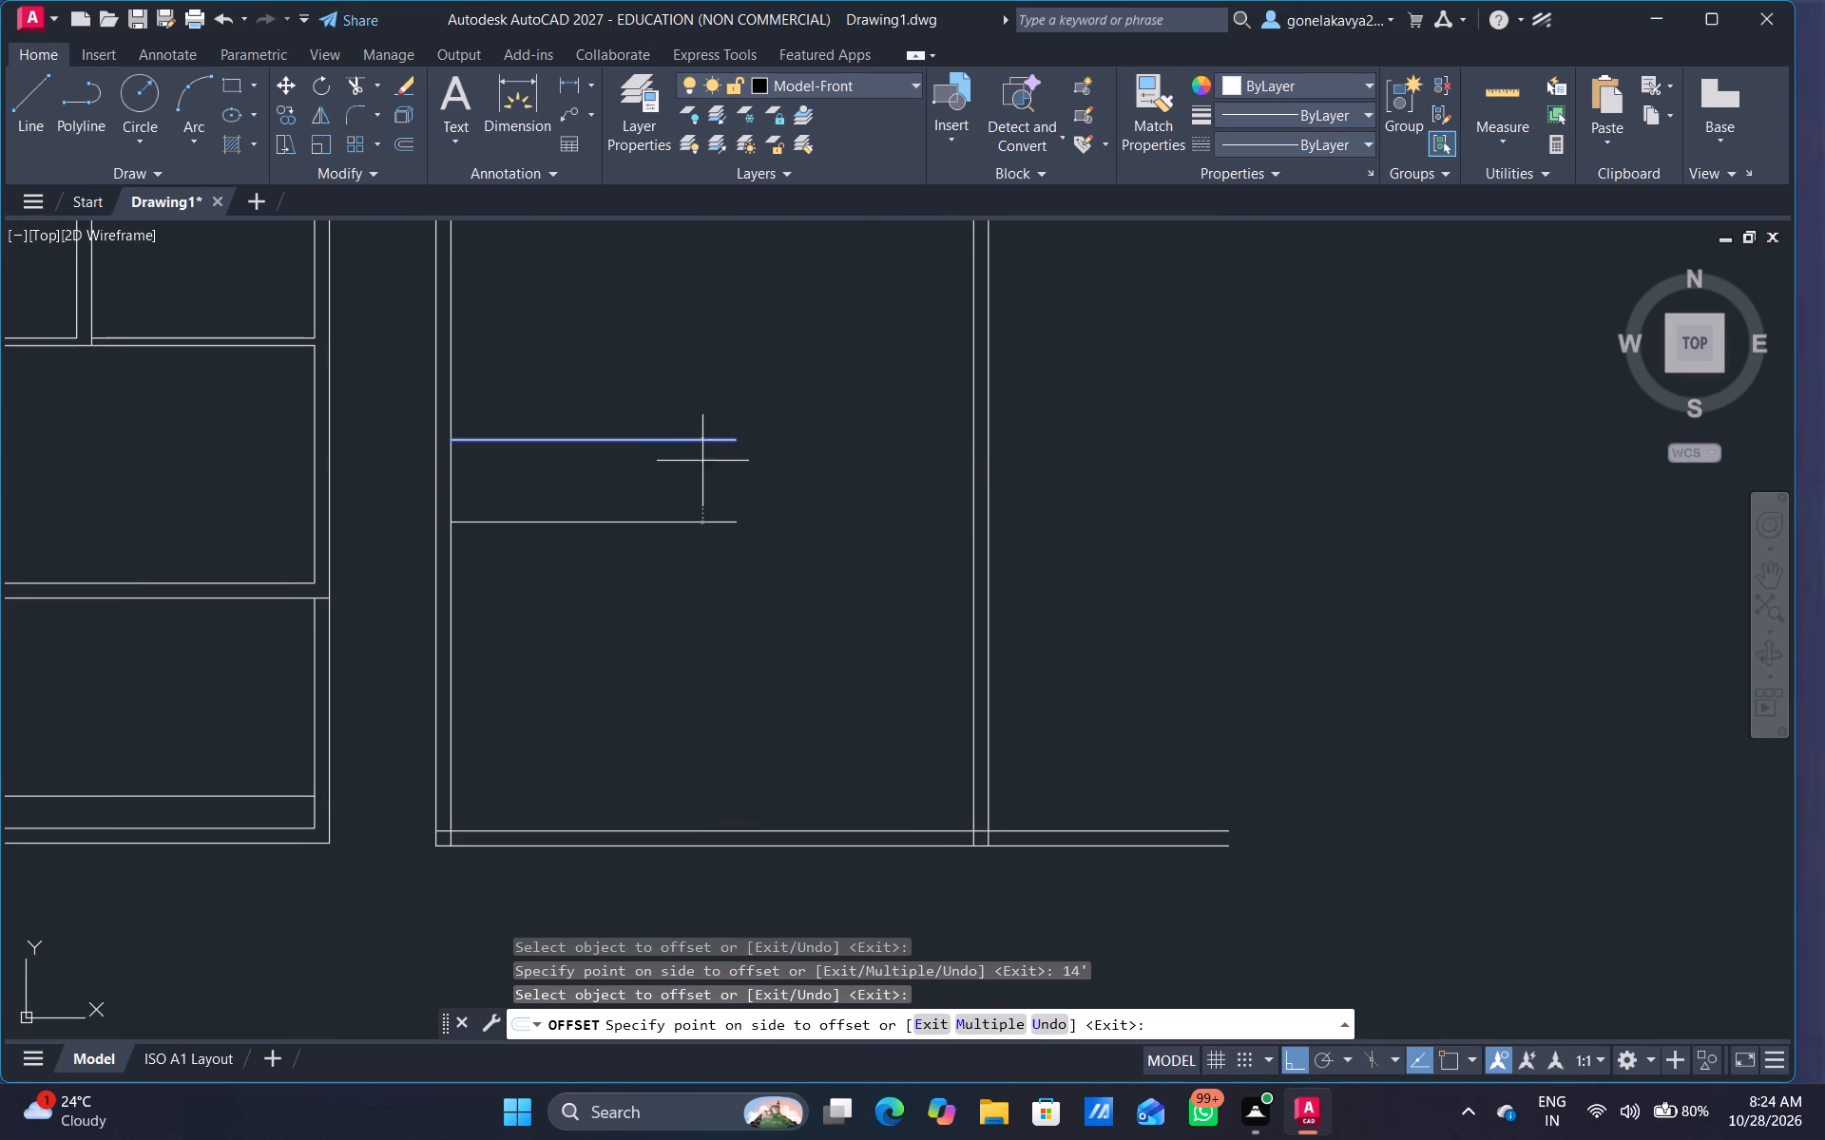
scroll(701, 461, "down", 1)
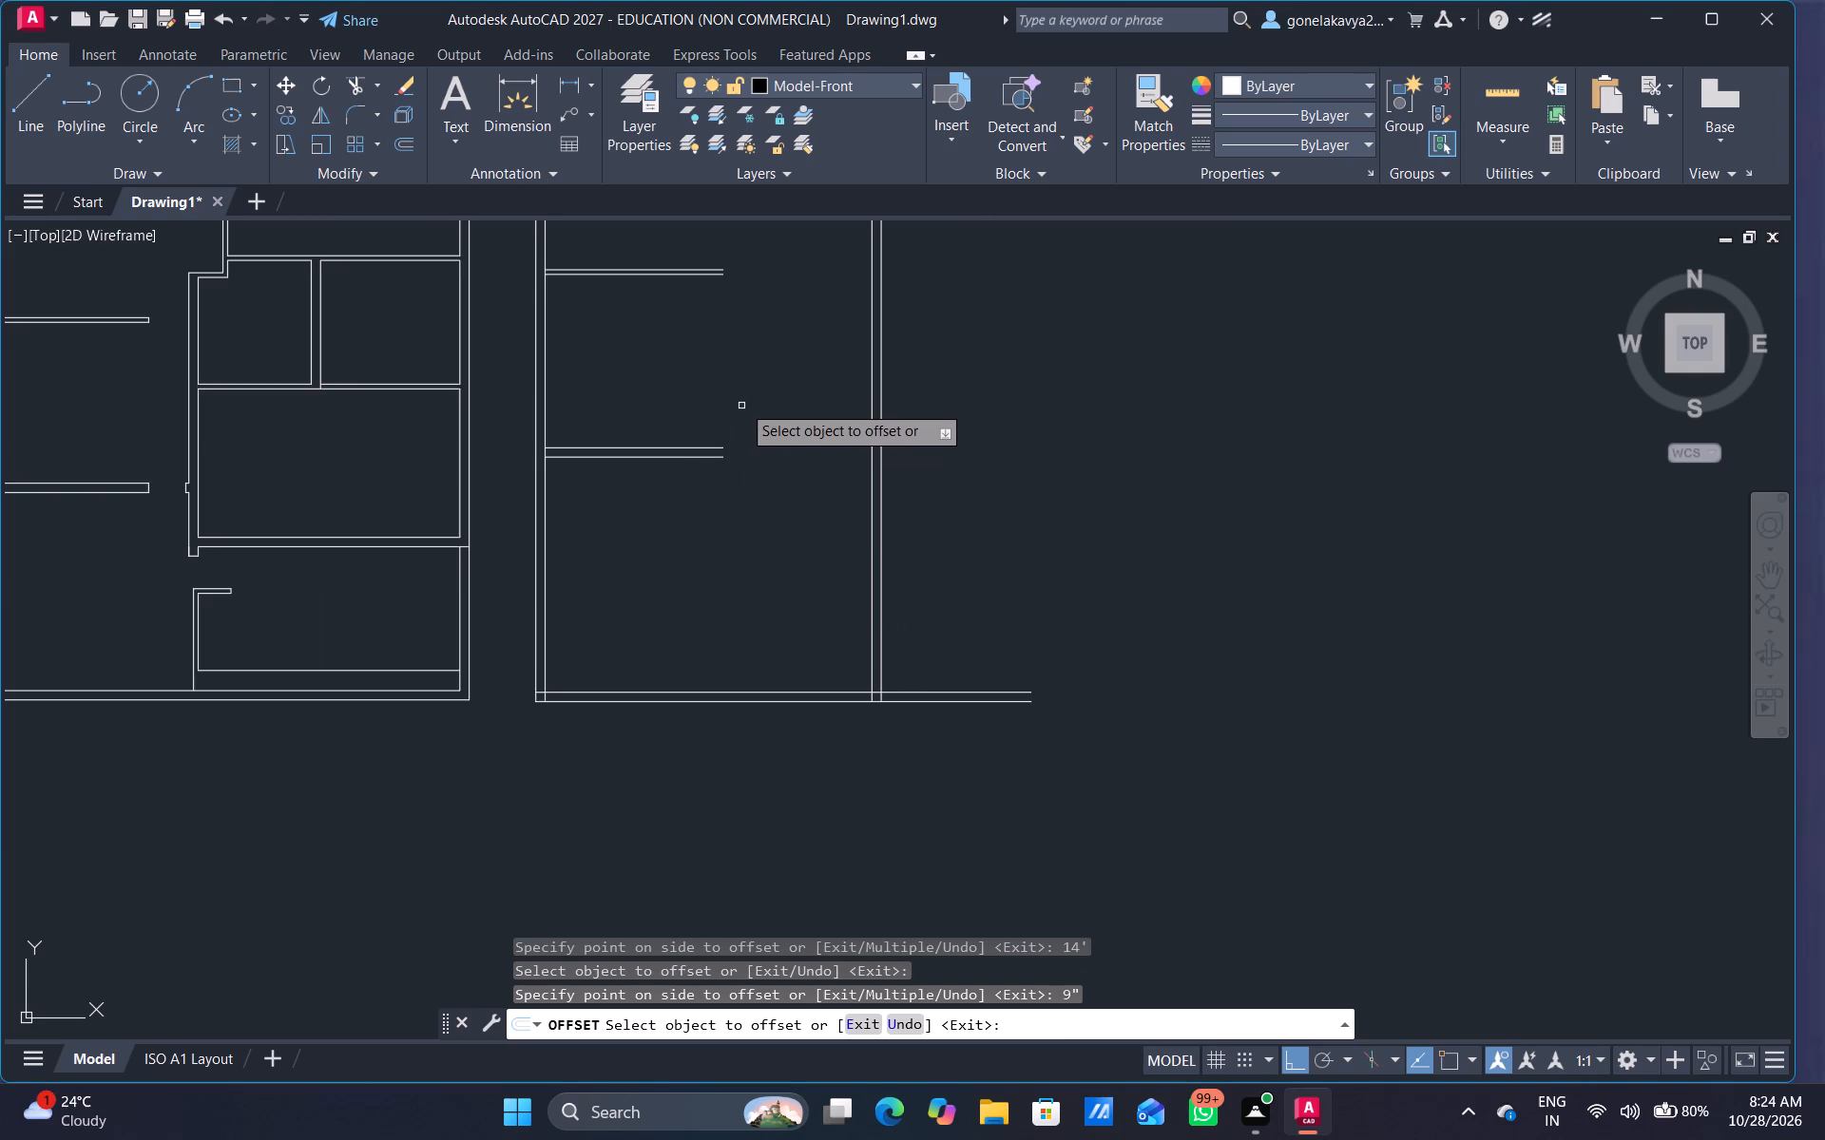
middle_click_drag(749, 402, 759, 567)
scroll(711, 456, "up", 1)
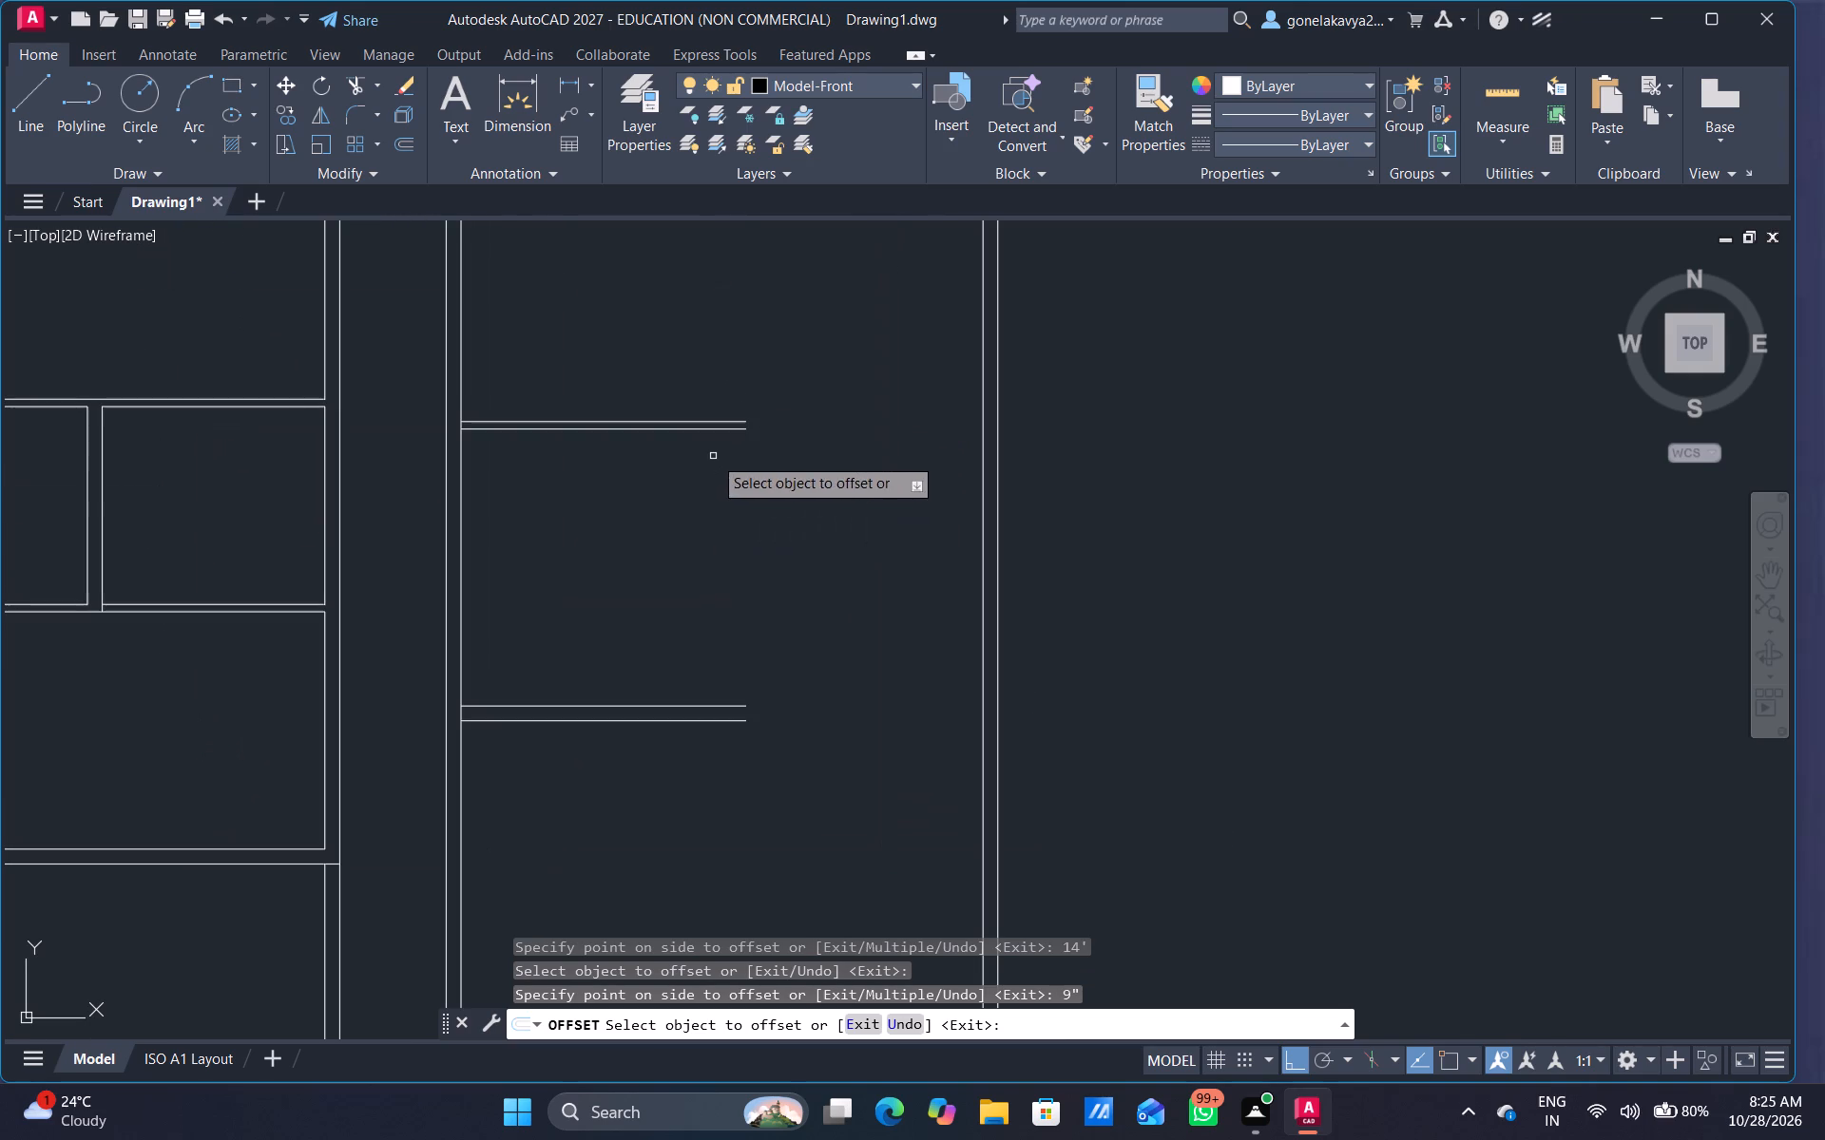
middle_click_drag(824, 580, 823, 595)
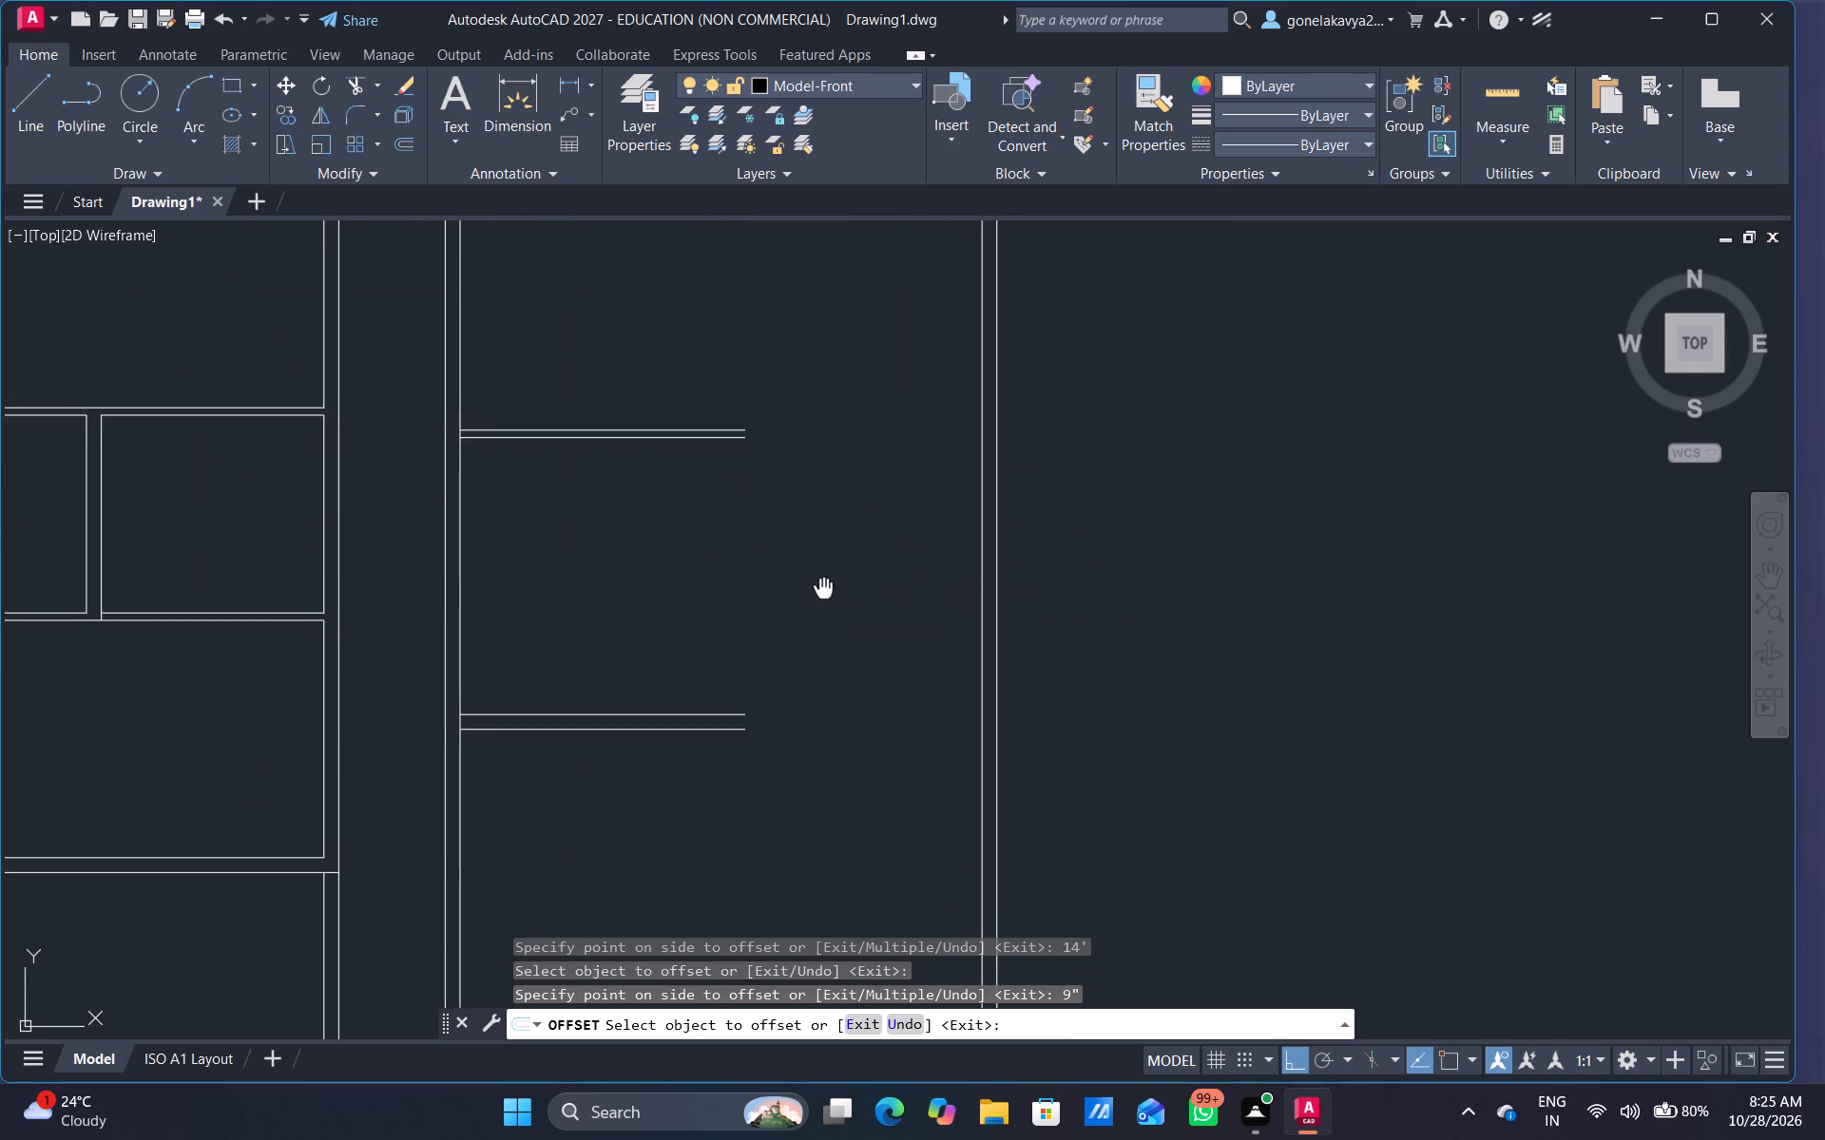
middle_click_drag(823, 595, 819, 668)
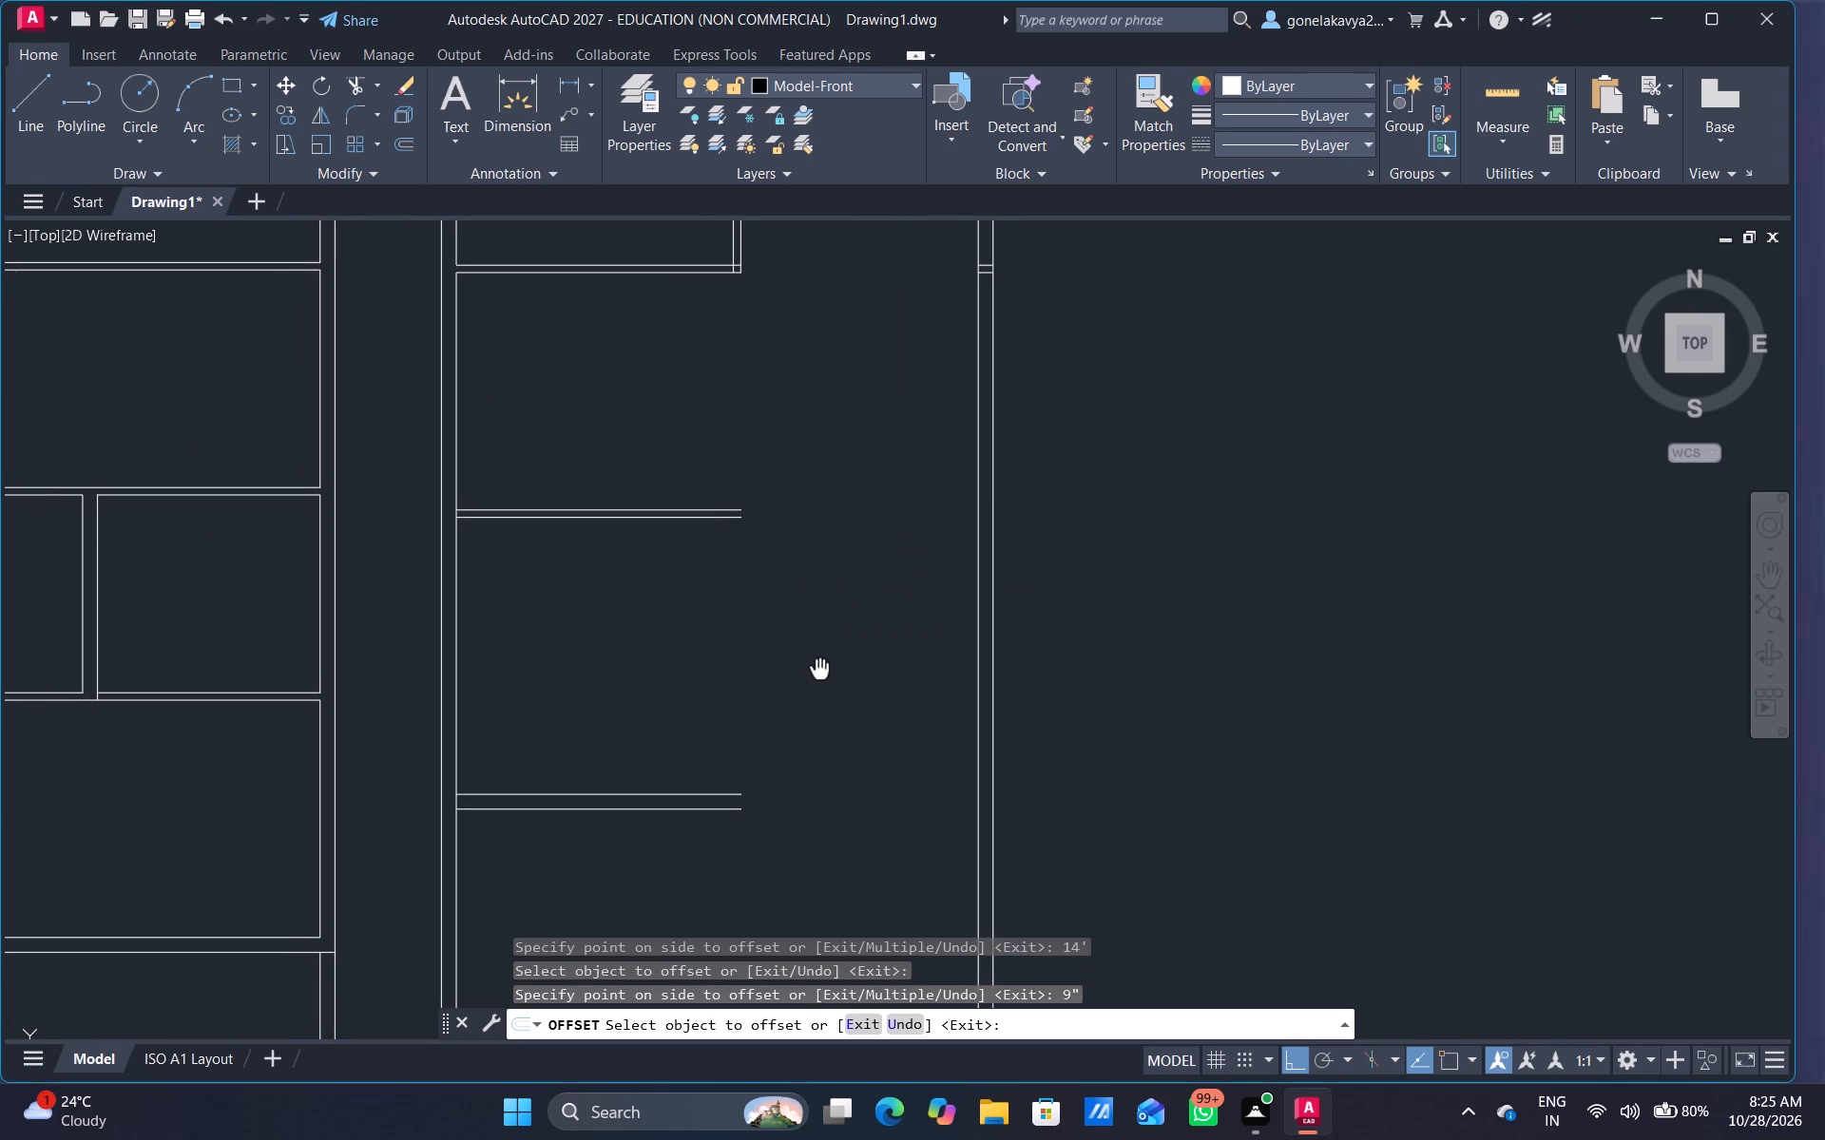
middle_click_drag(819, 668, 819, 665)
scroll(819, 665, "down", 1)
key("Escape")
Extend both lines of the 4.5" partition south of the northwest room to the inner line of the east wall.
key("e")
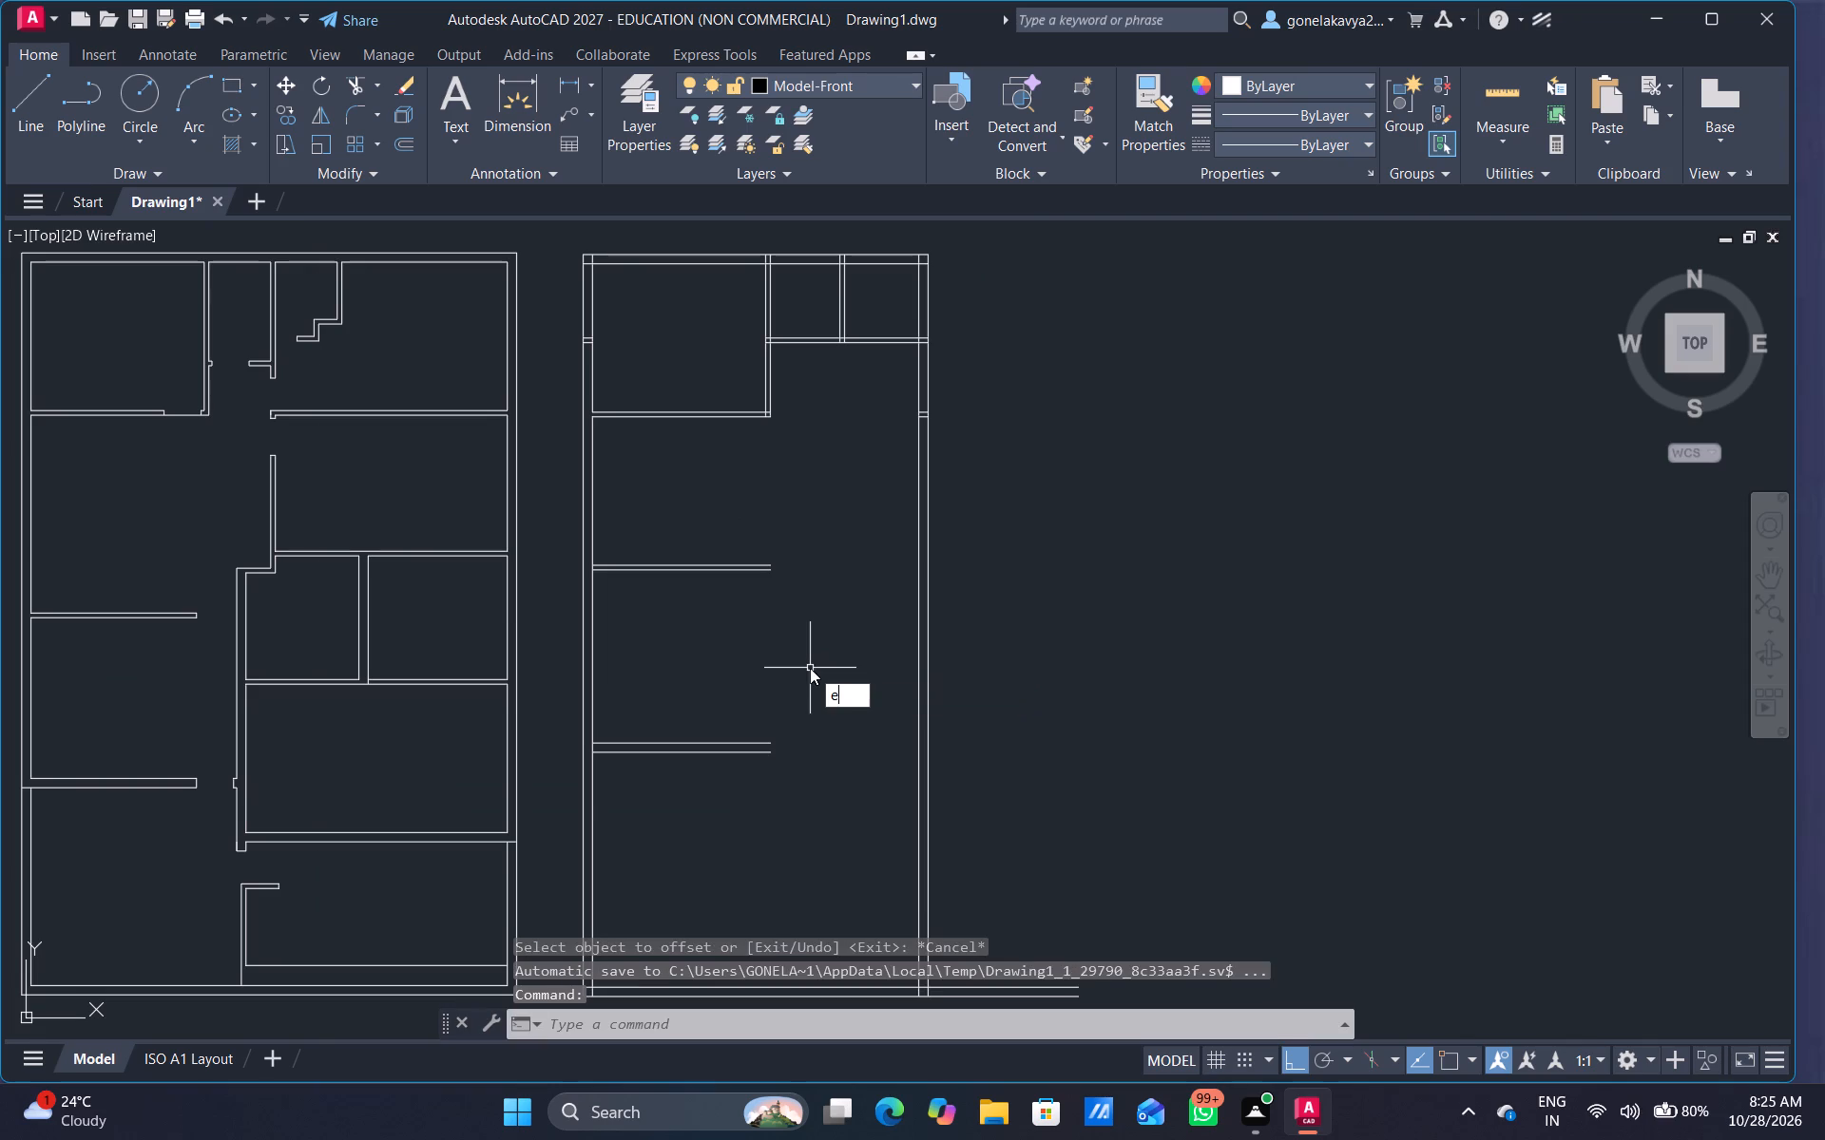
key("x")
key("space")
scroll(788, 631, "up", 2)
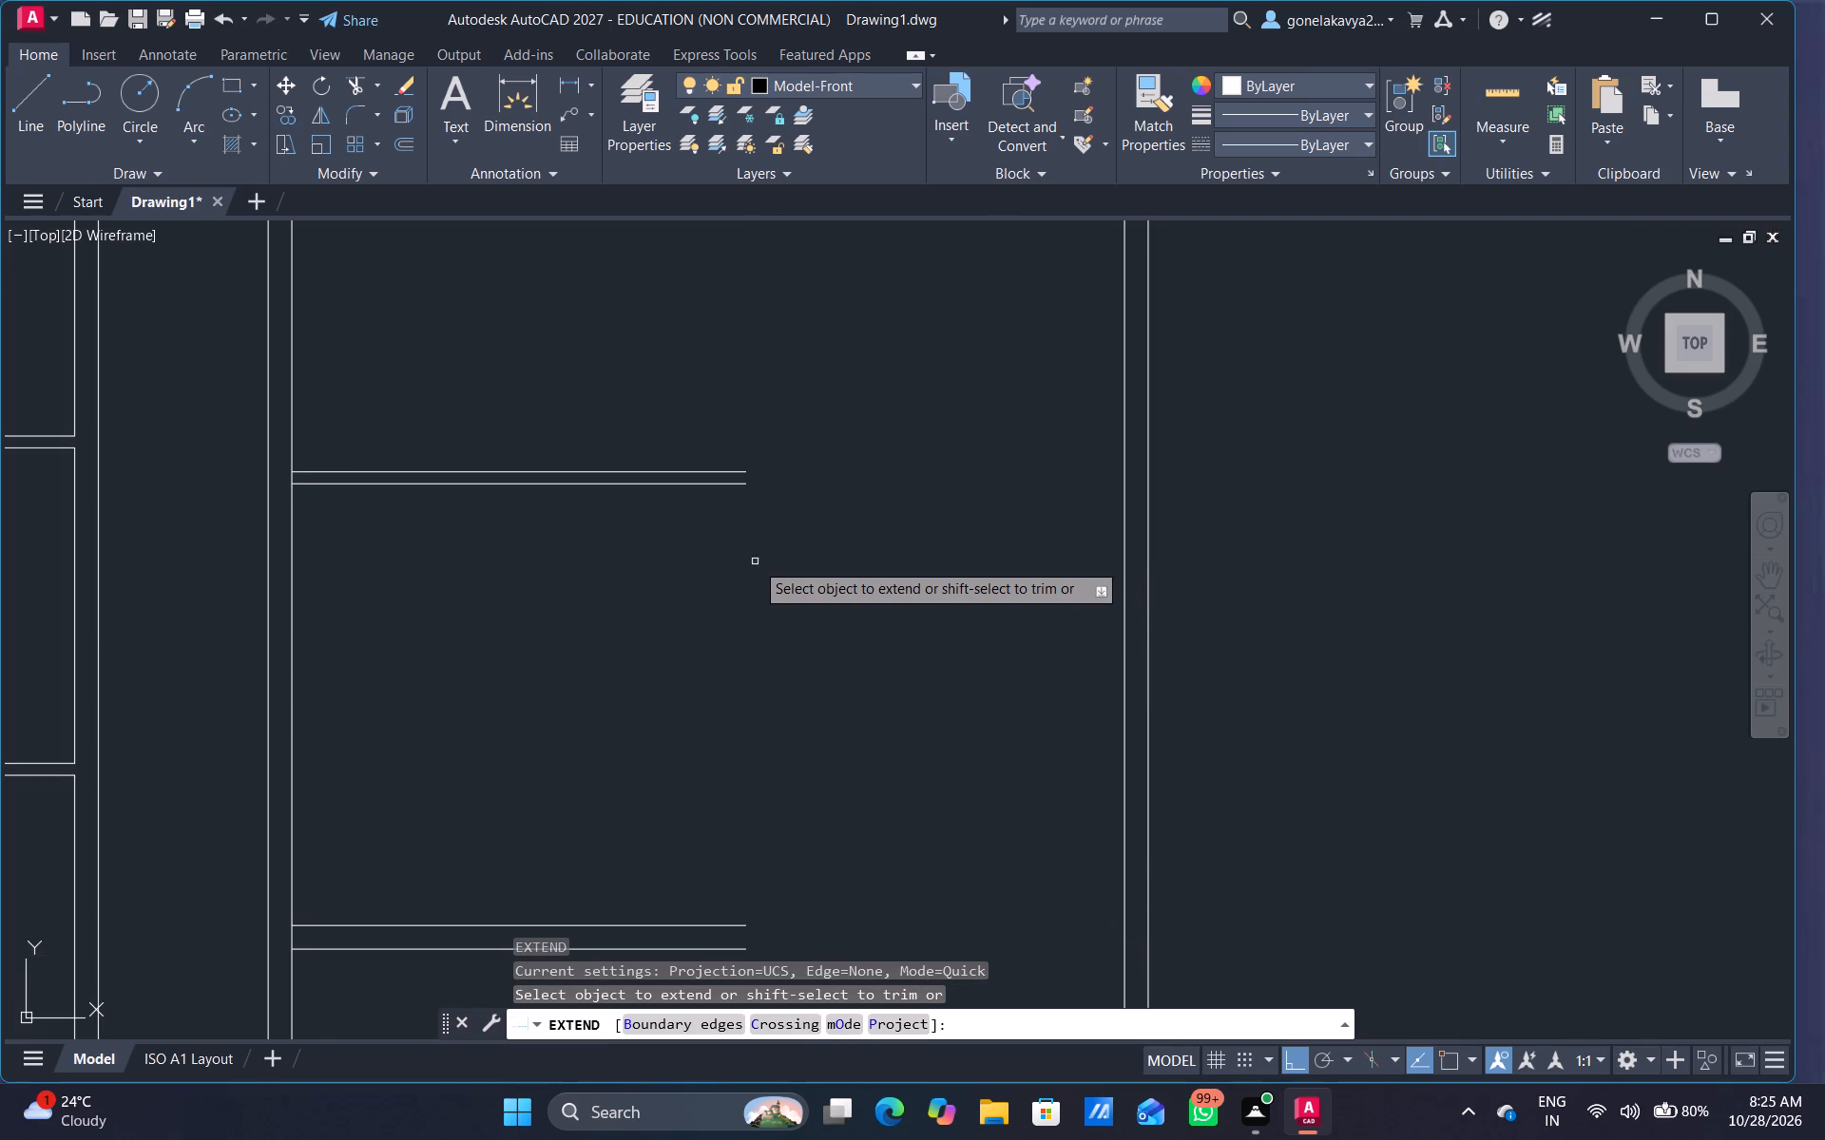
left_click(718, 483)
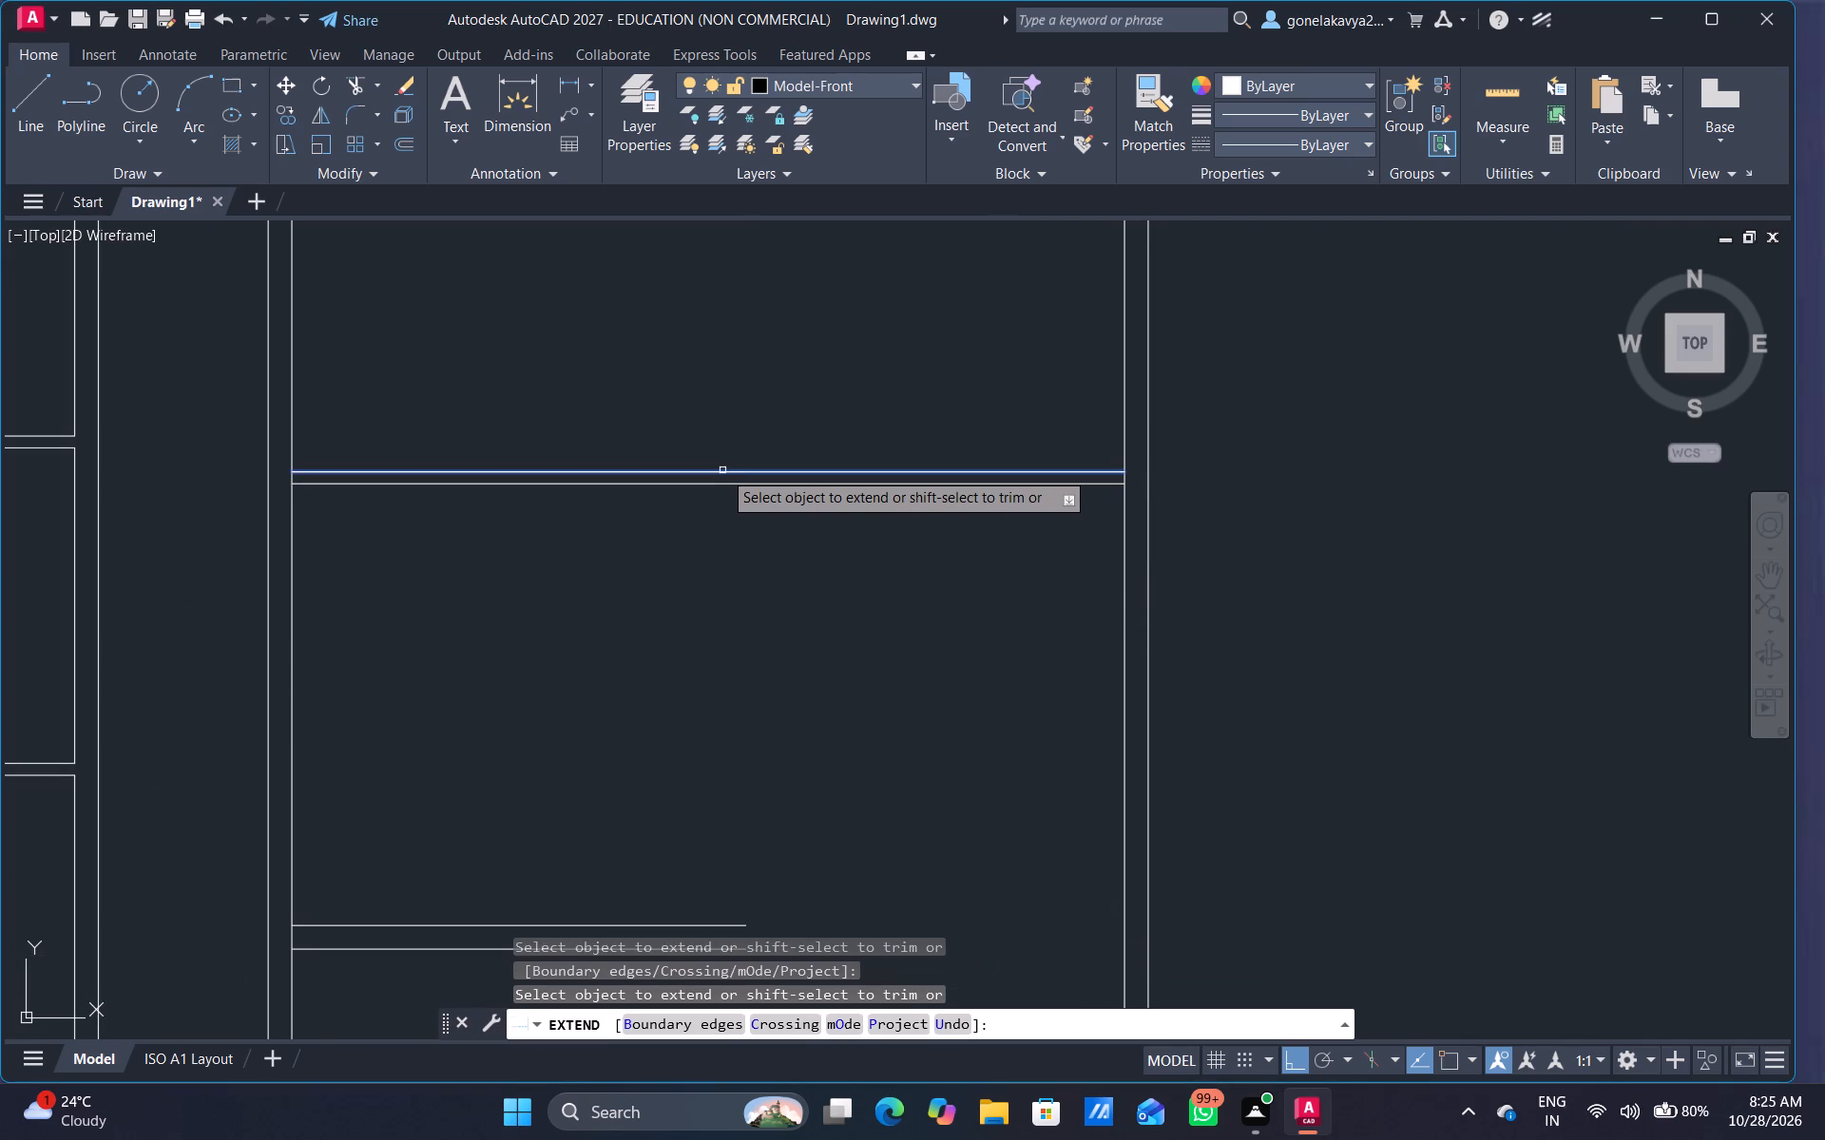
left_click(722, 470)
scroll(888, 617, "down", 1)
middle_click_drag(887, 653, 761, 531)
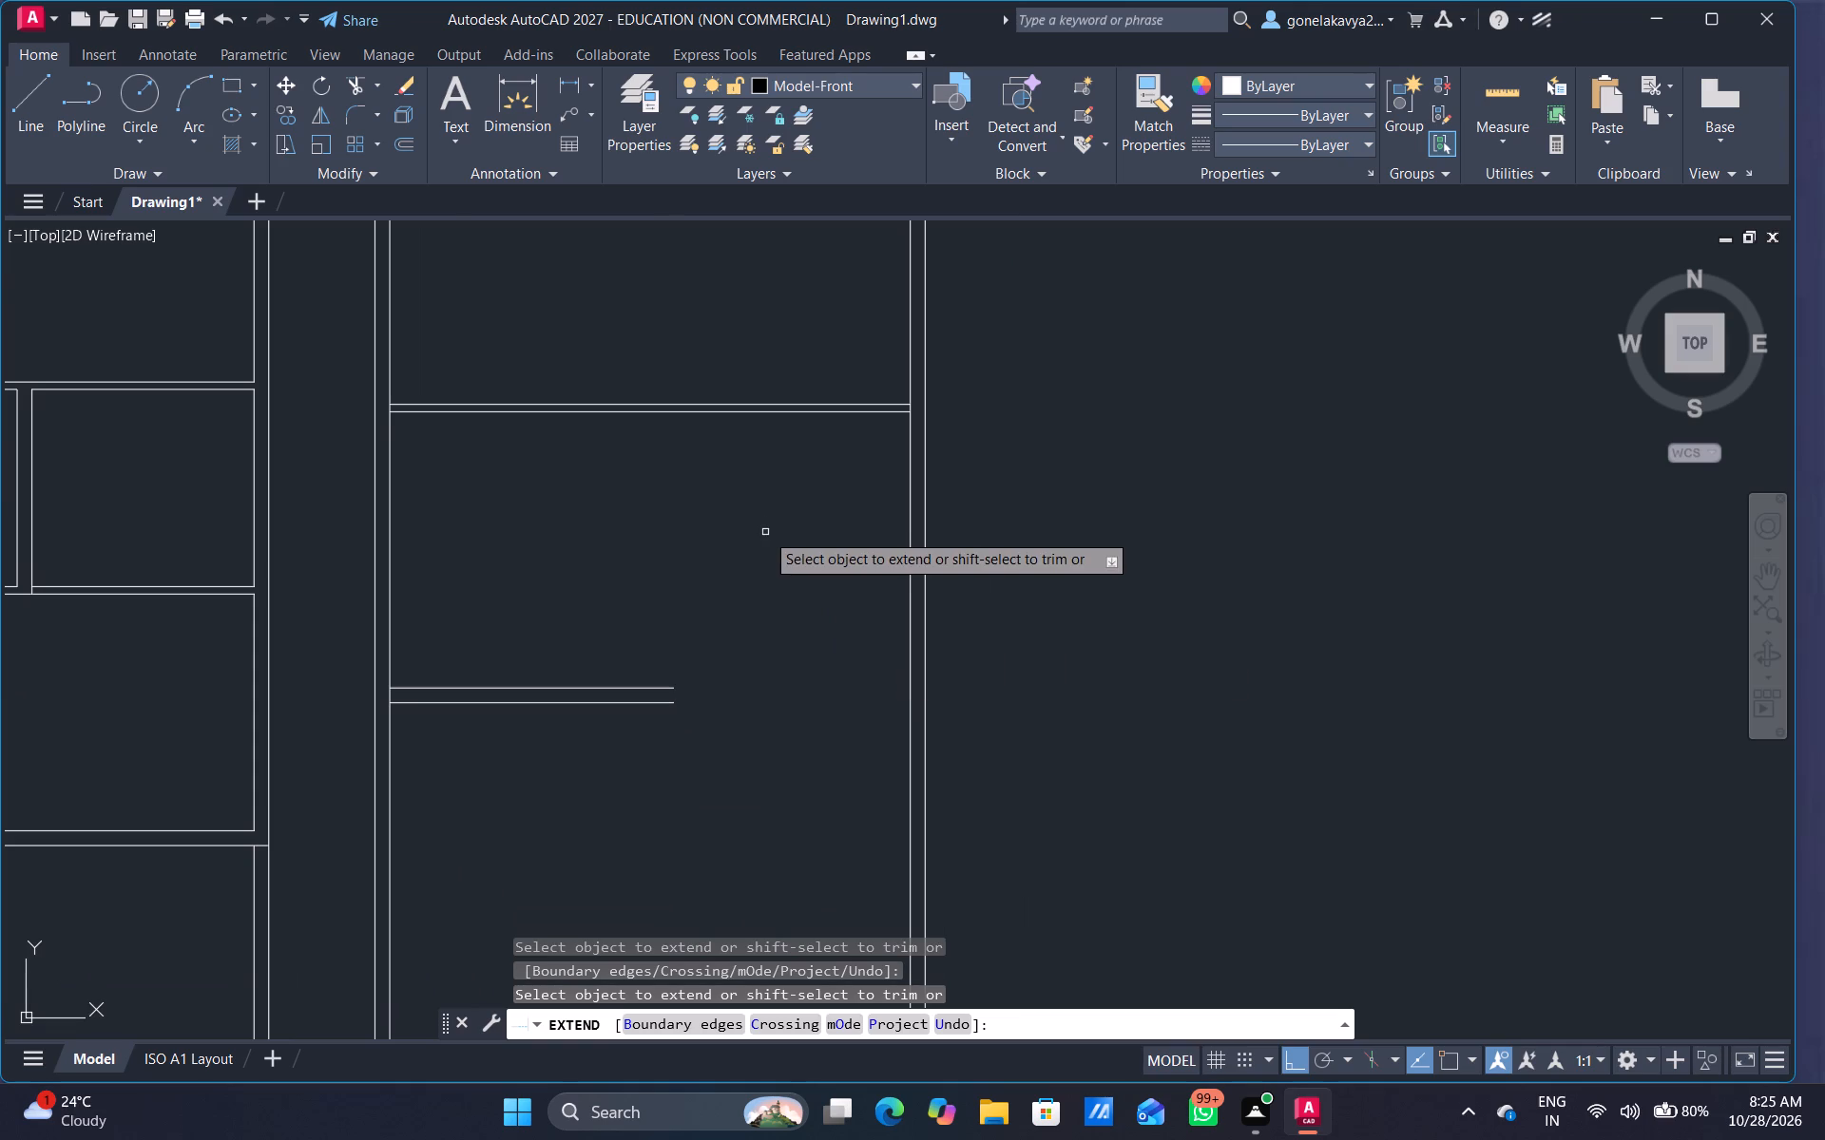
scroll(766, 537, "down", 1)
key("Escape")
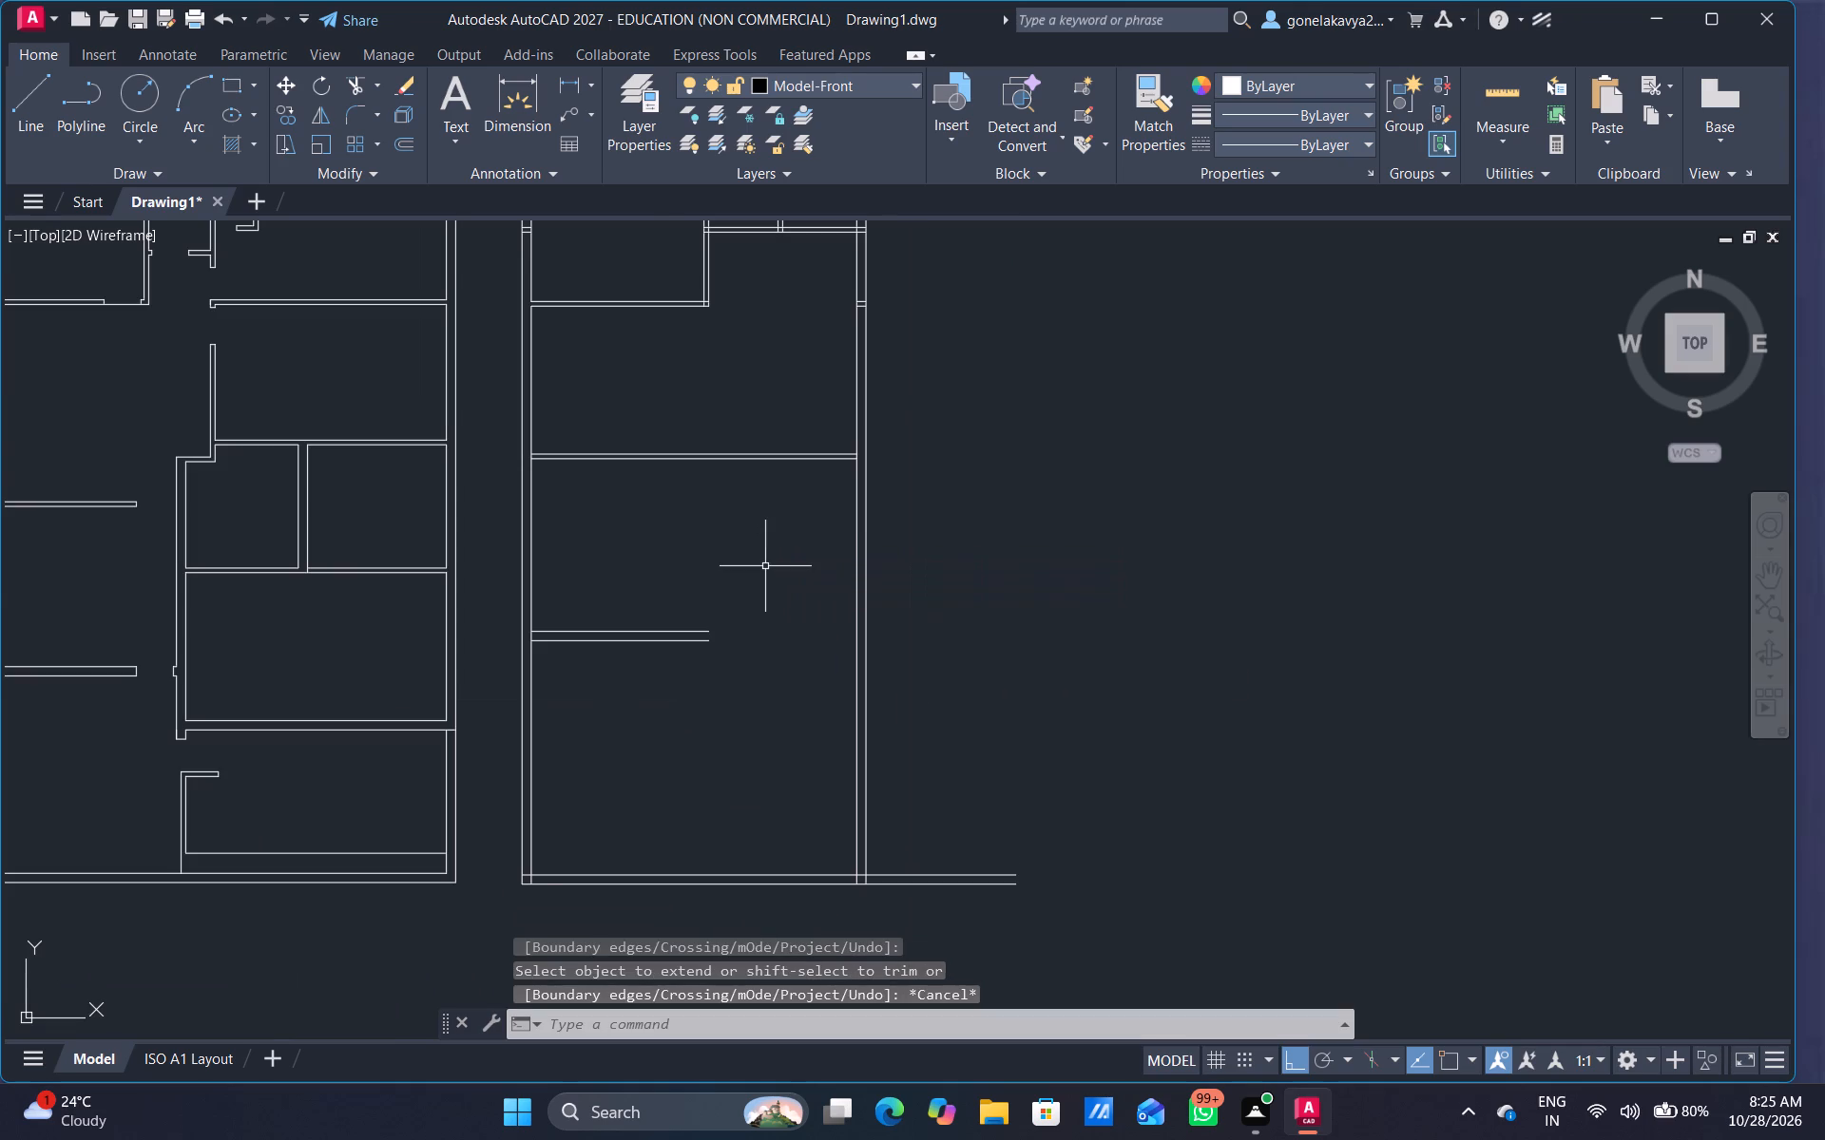
Offset the inner line of the second plan's east wall 8' west.
key("o")
key("Return")
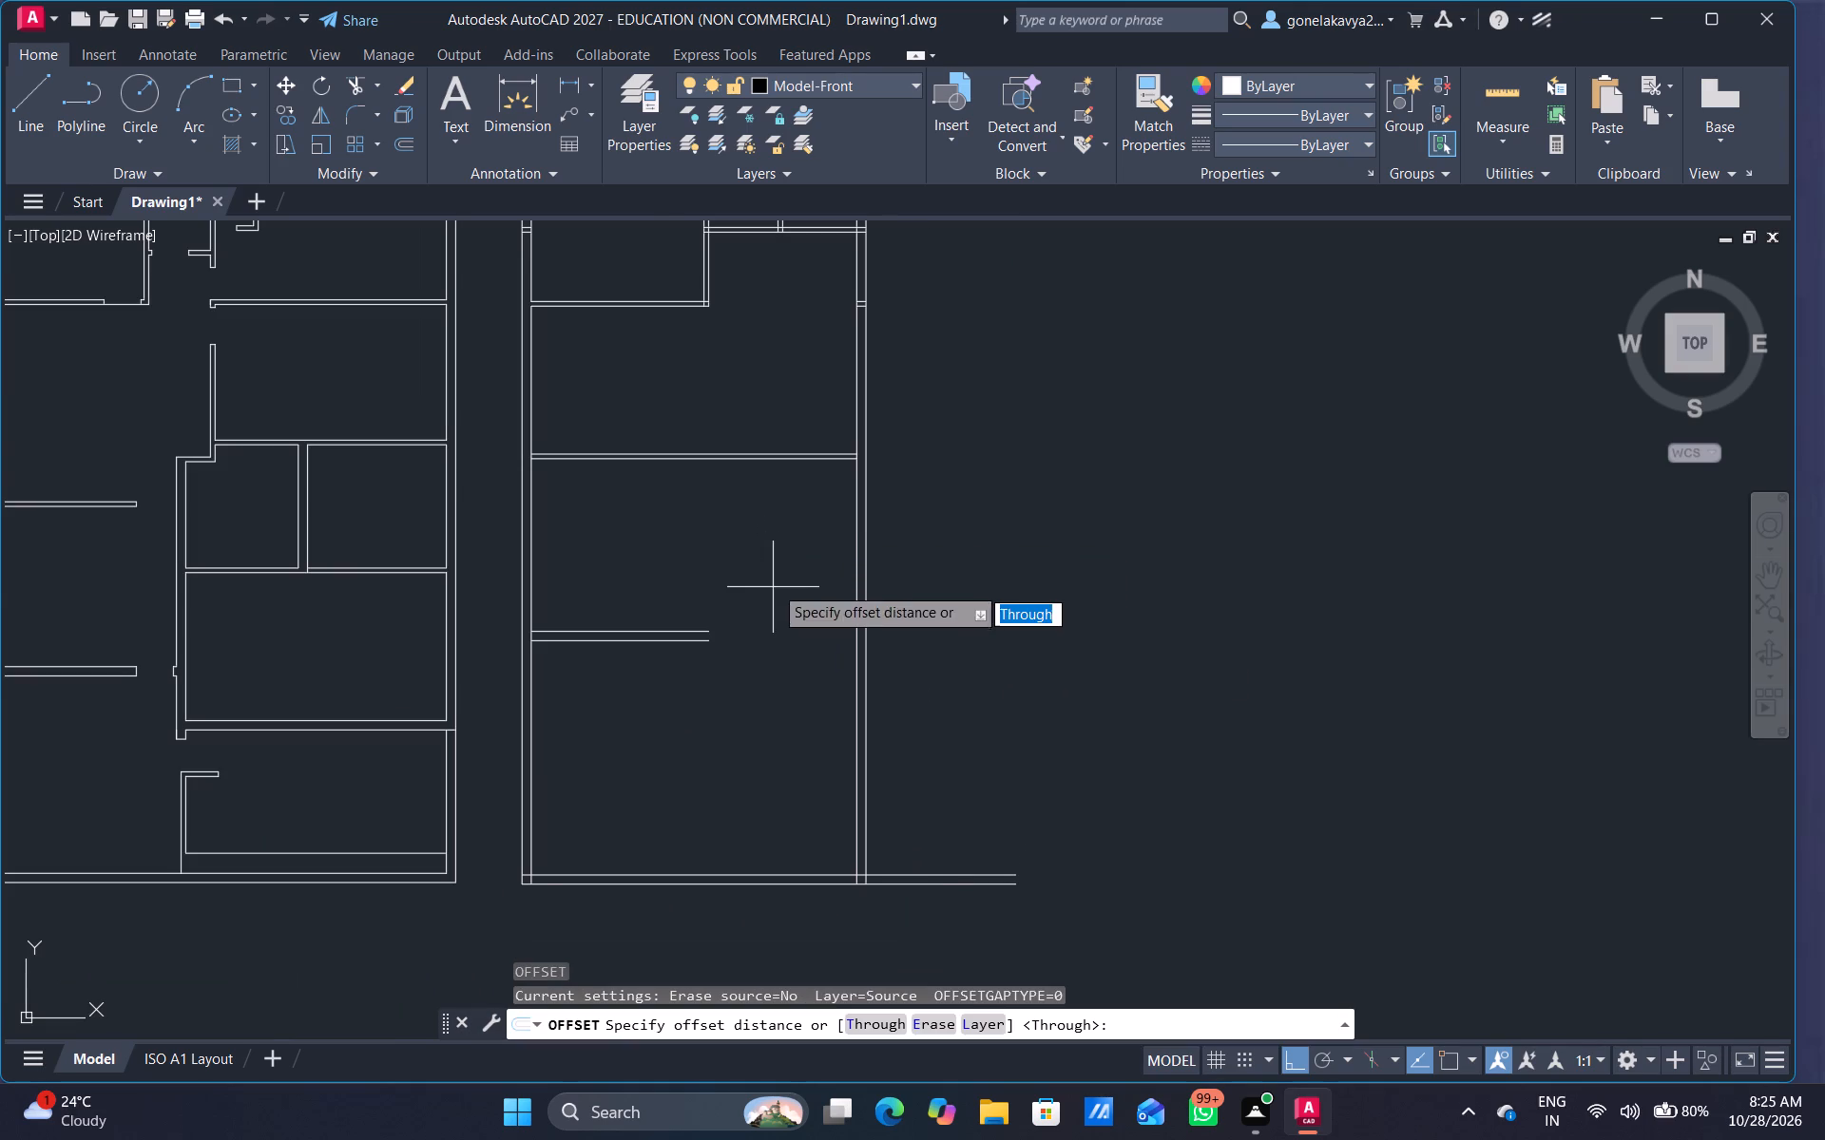
left_click_drag(783, 555, 771, 563)
left_click(770, 580)
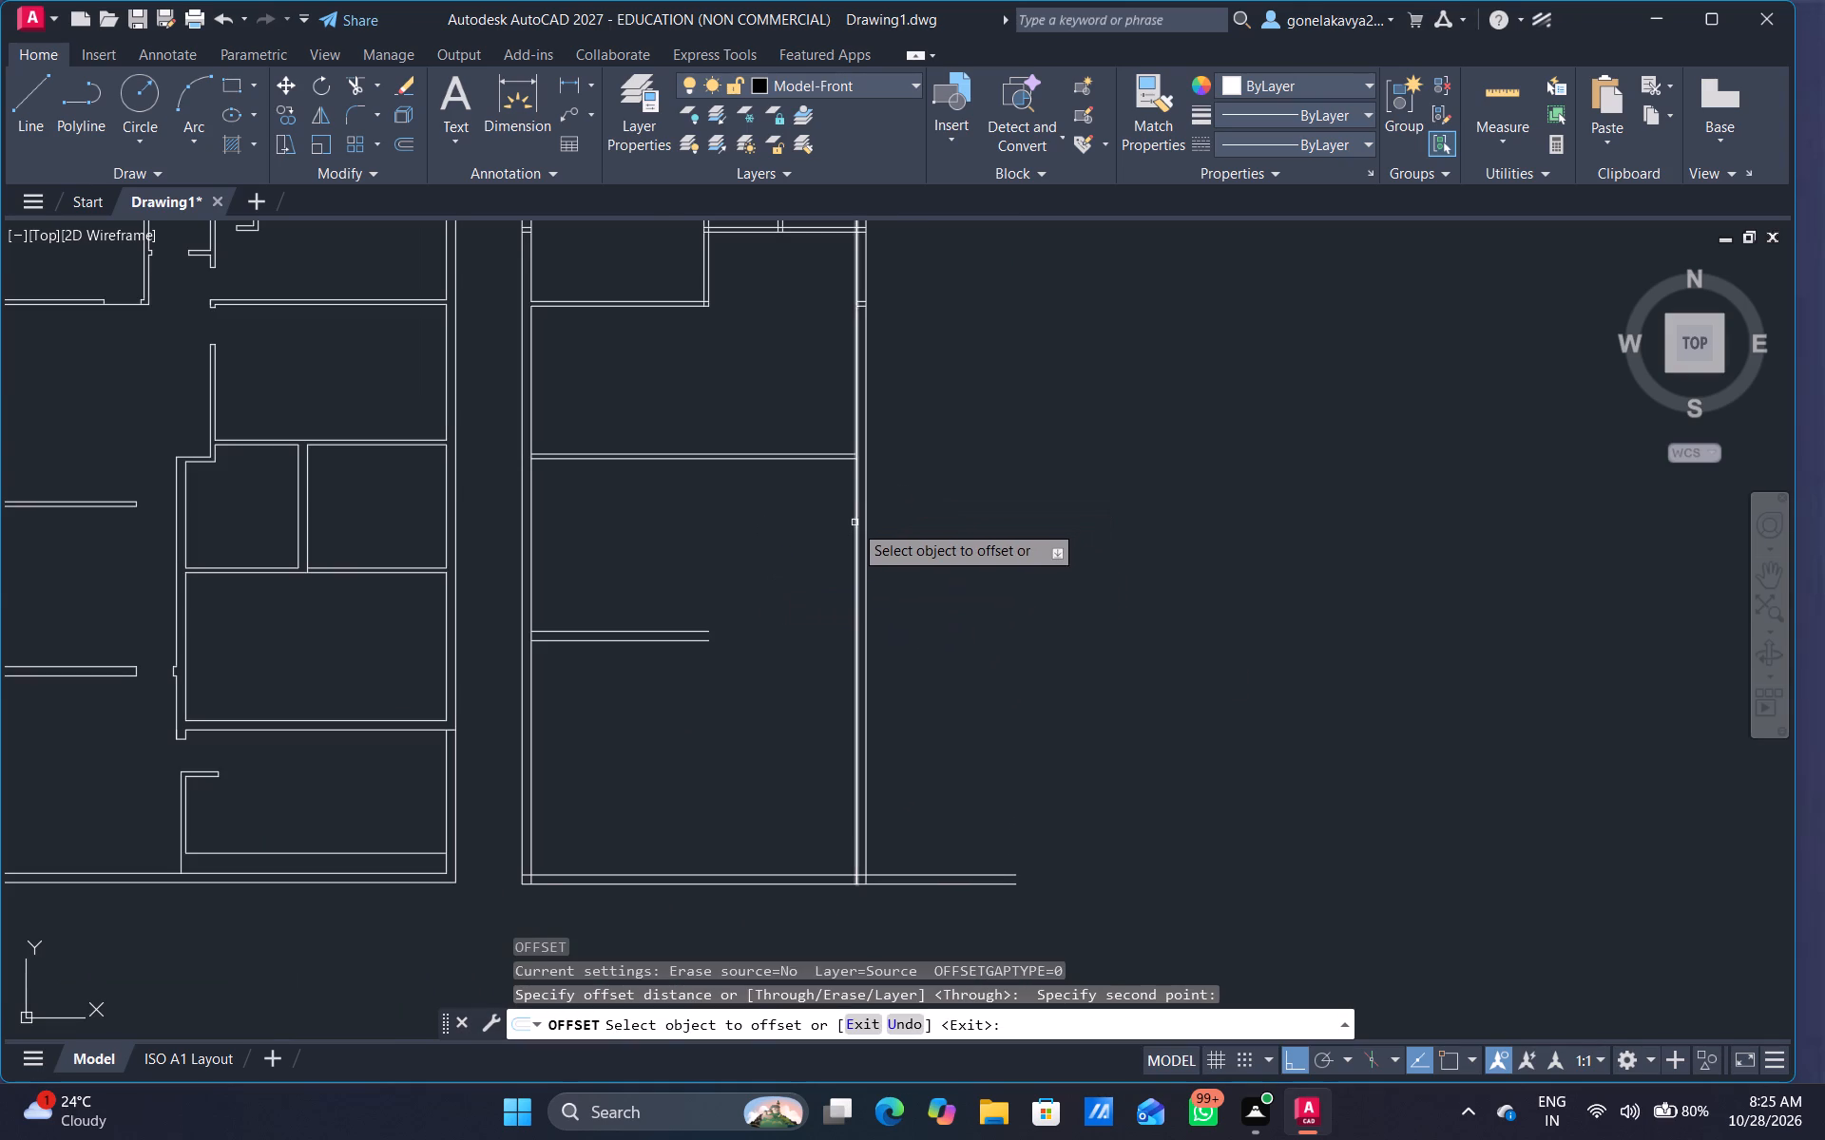
left_click(856, 524)
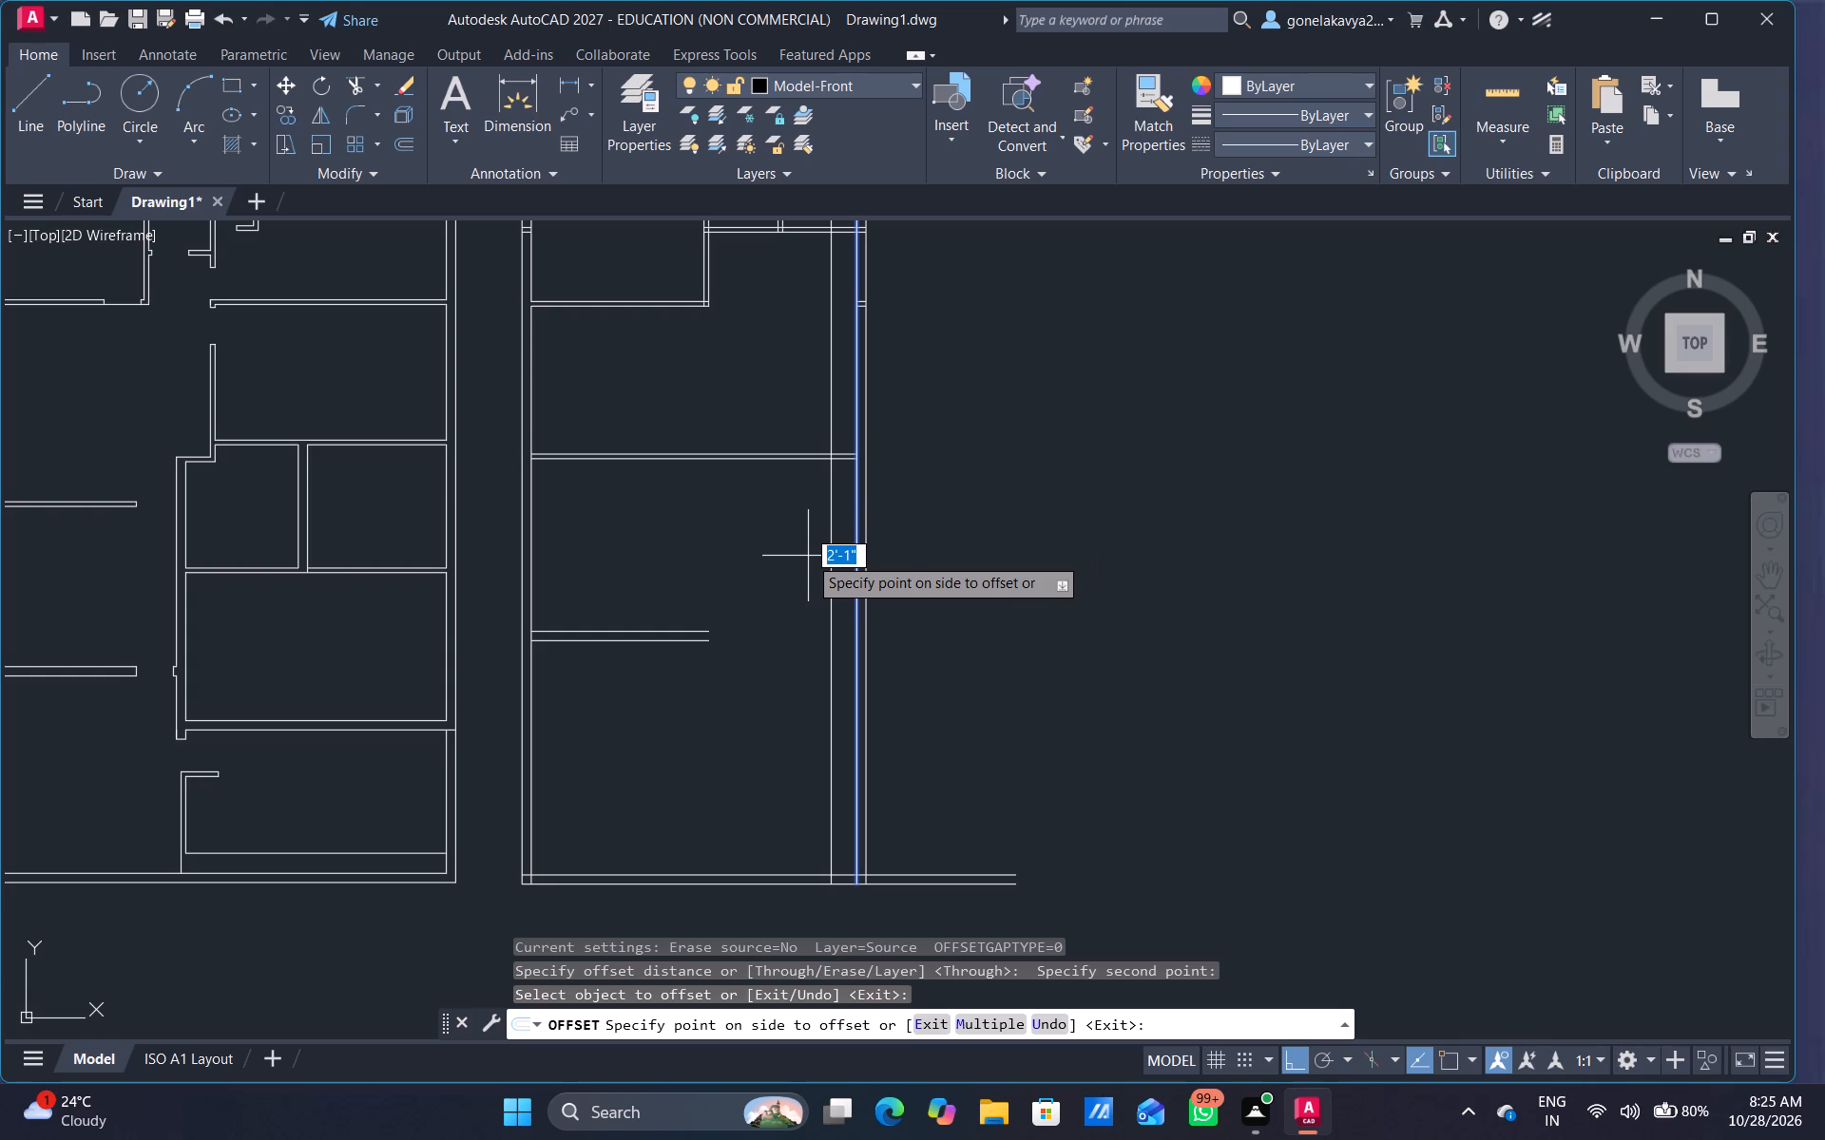
key("8")
key("apostrophe")
key("Return")
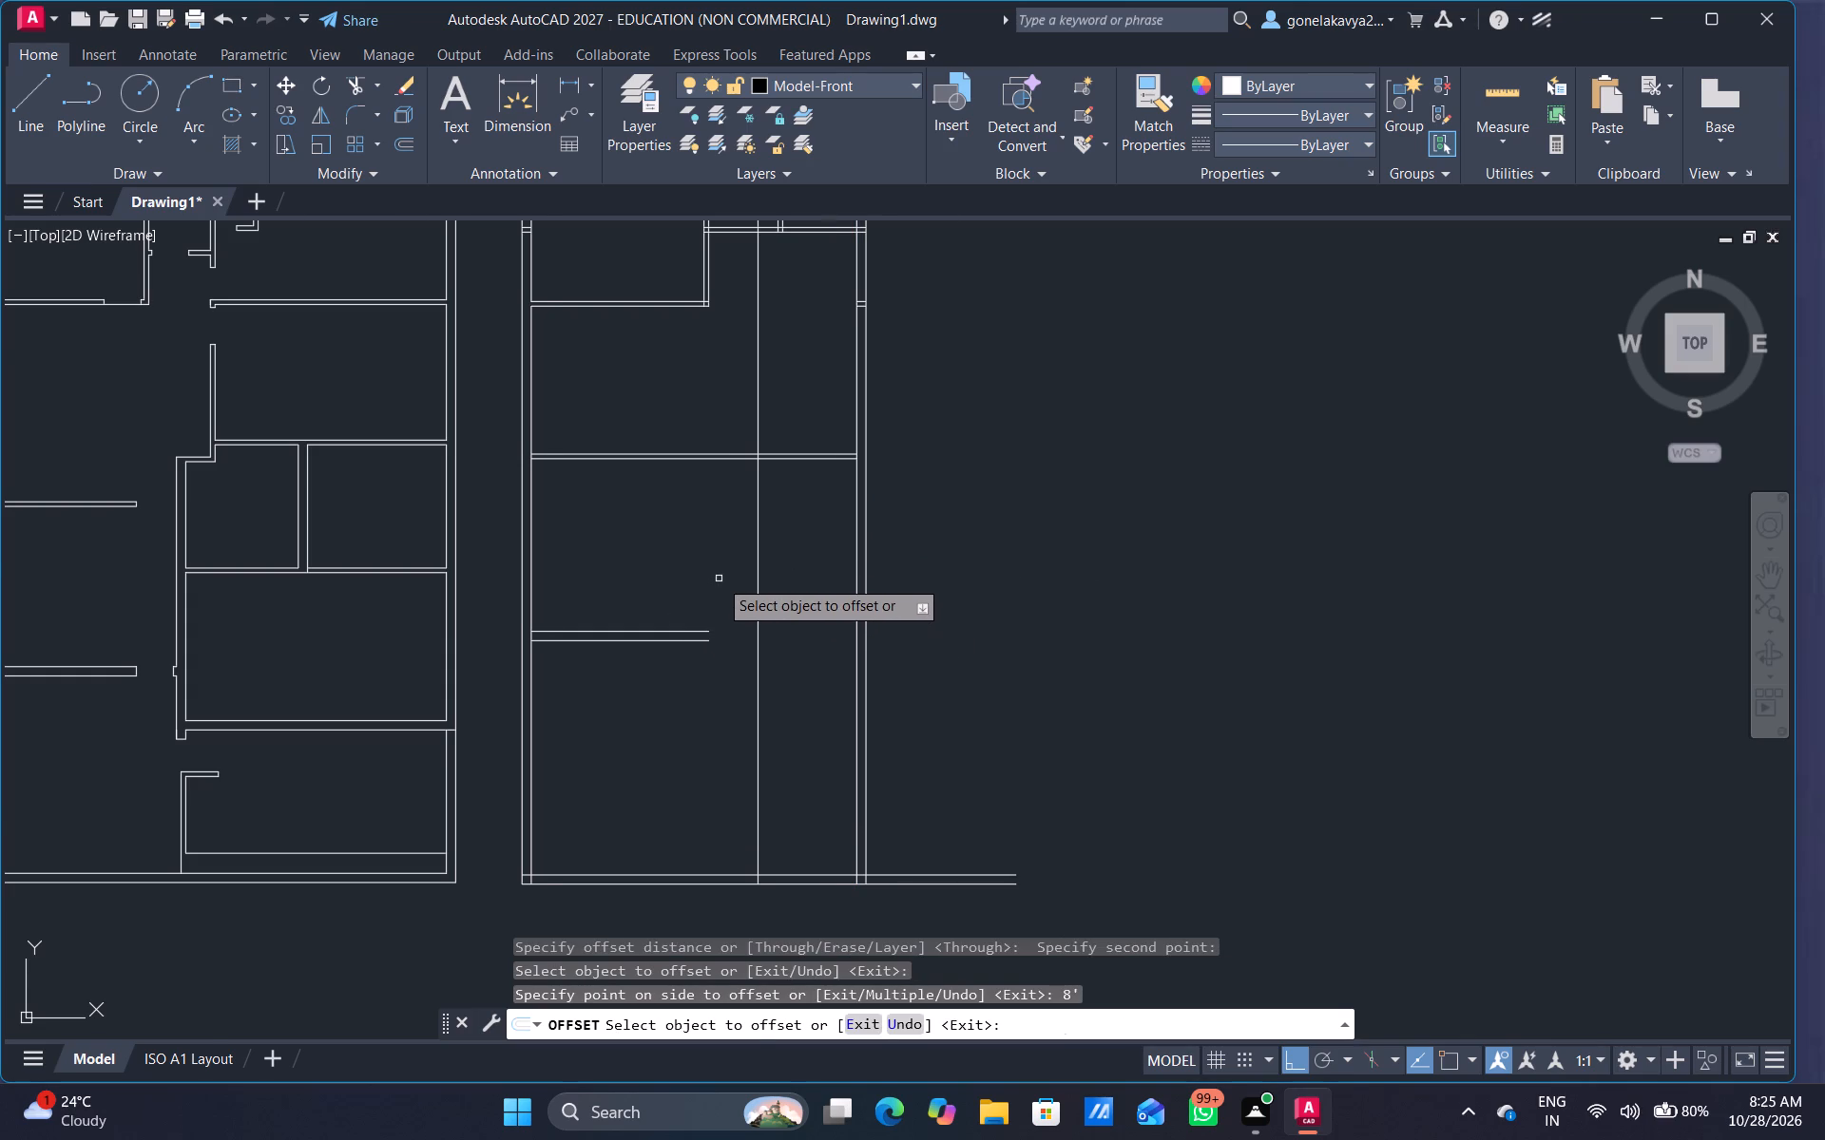
Offset the new vertical line 9" west to form a wall running the plan's full length.
scroll(719, 579, "up", 2)
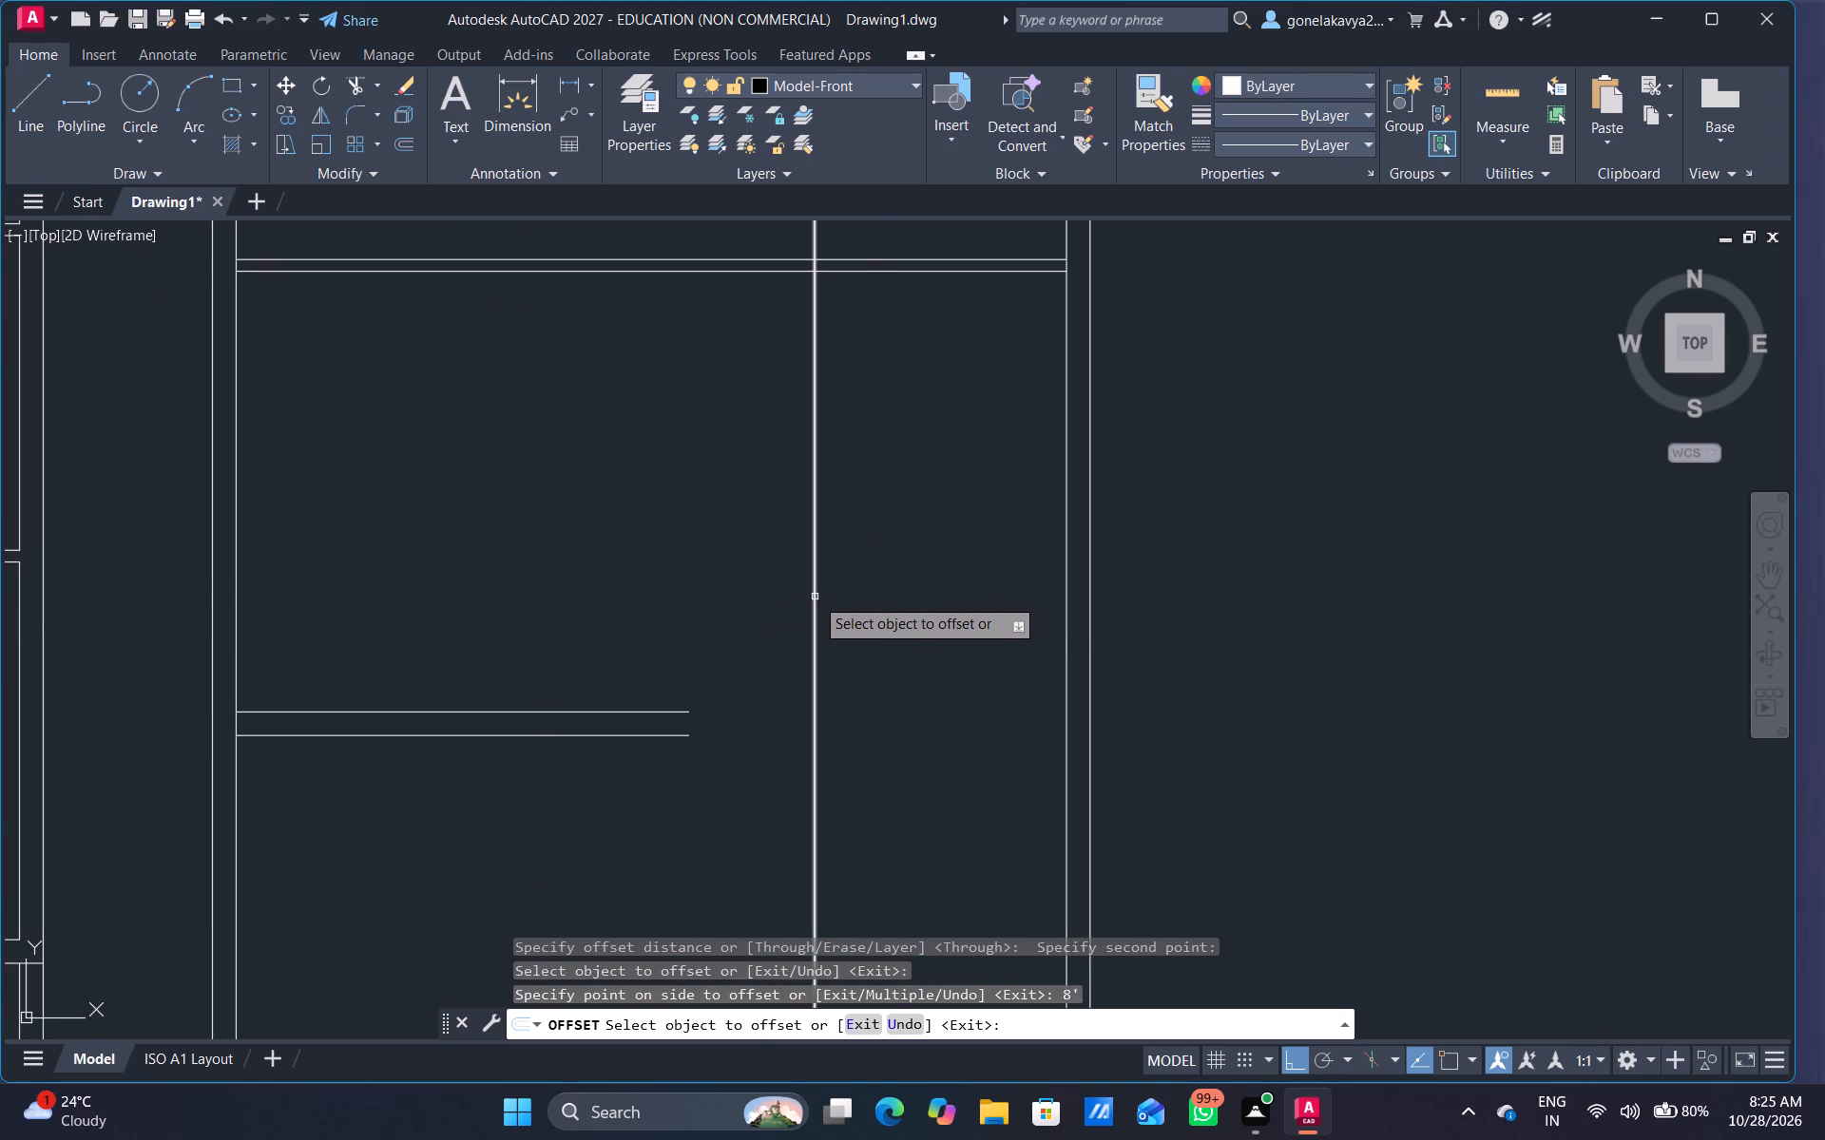
left_click(815, 597)
key("9")
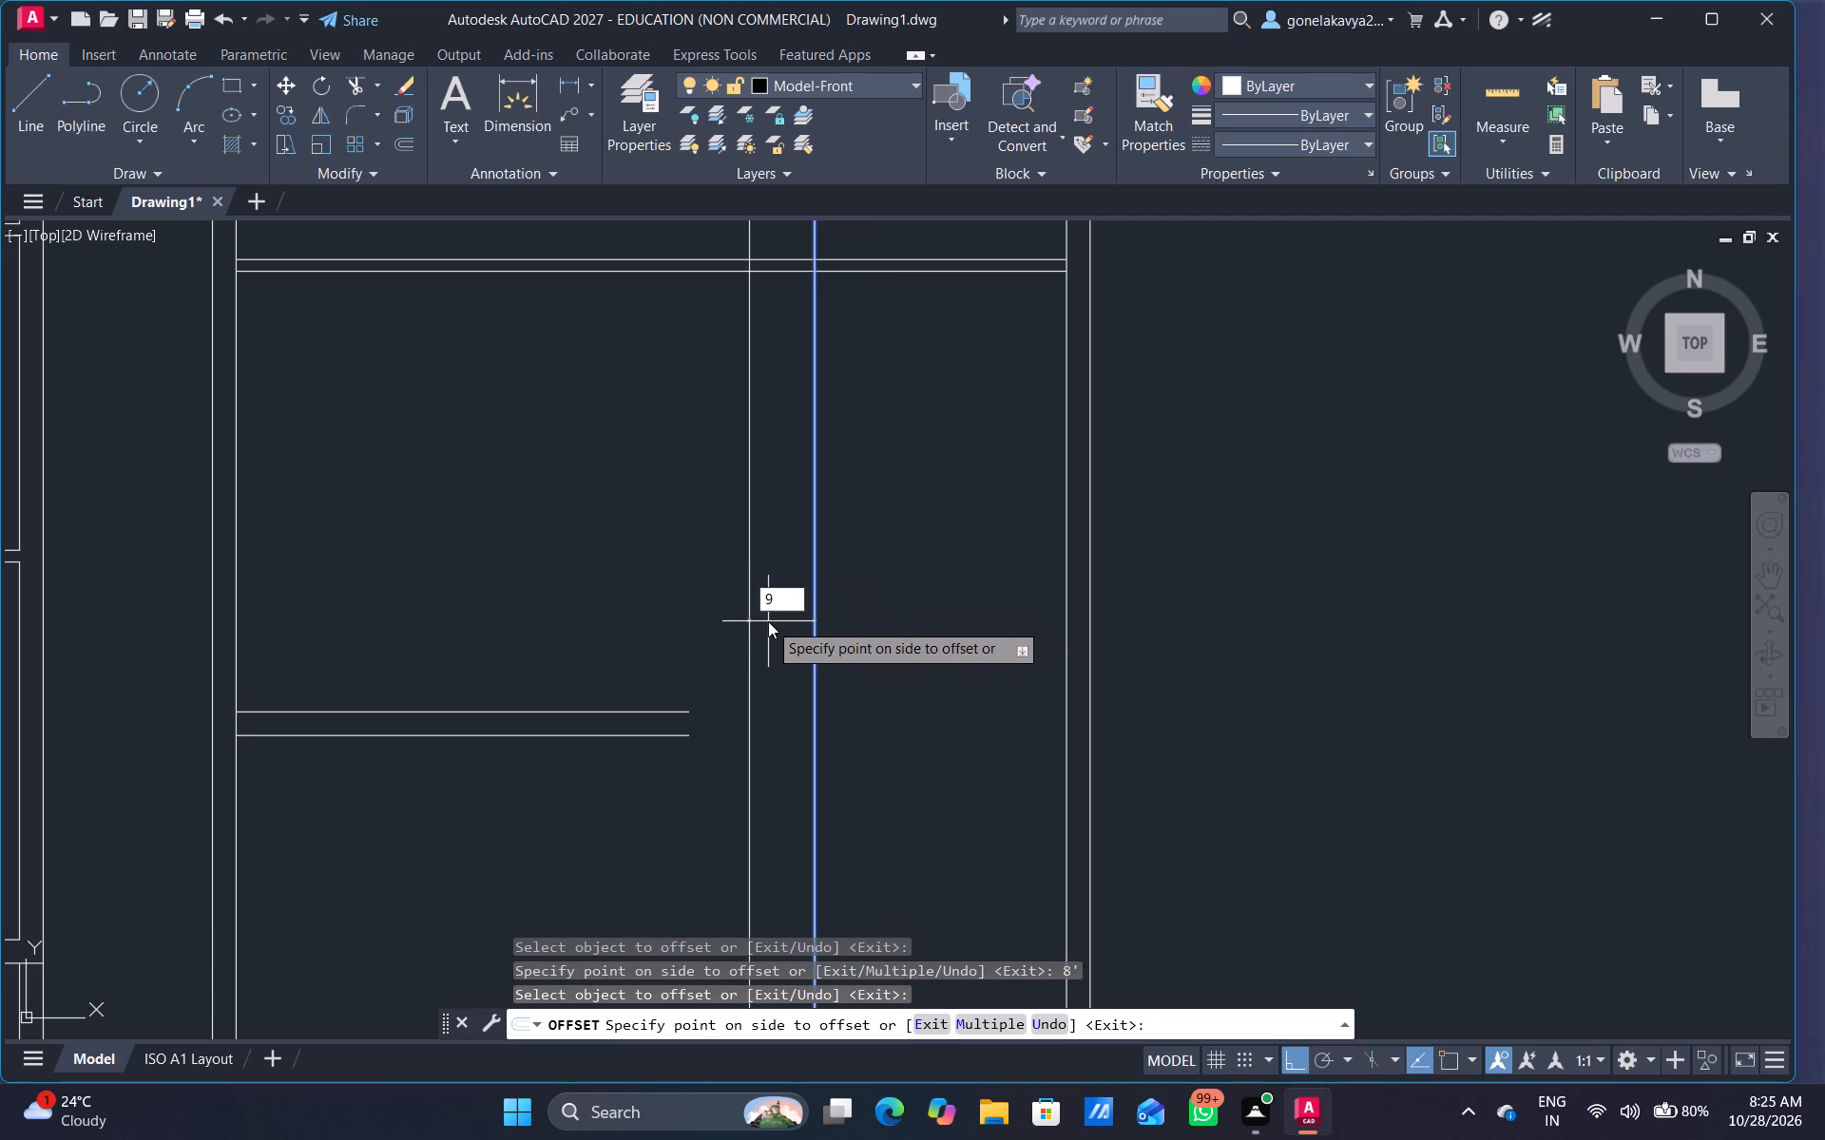
key("shift+quotedbl")
key("Return")
scroll(699, 655, "down", 1)
scroll(759, 577, "down", 1)
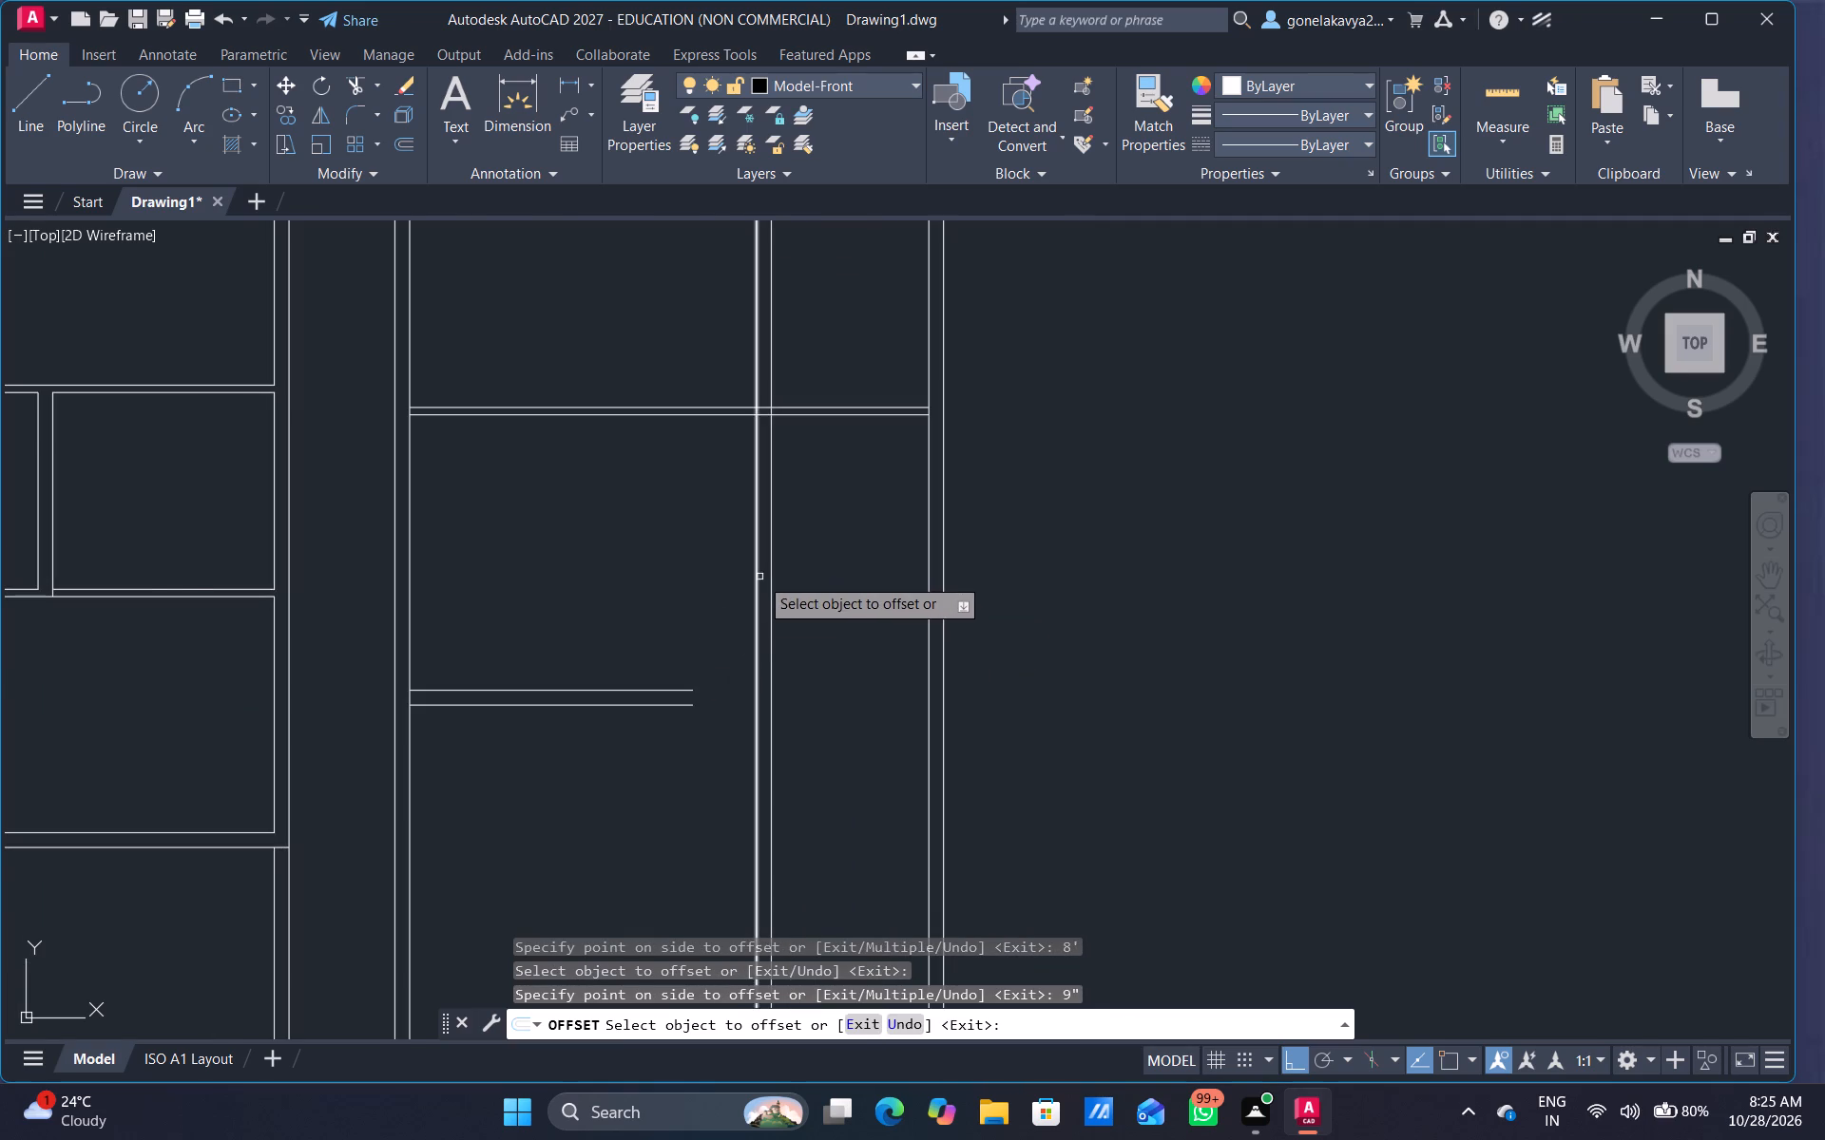
middle_click_drag(796, 364, 780, 727)
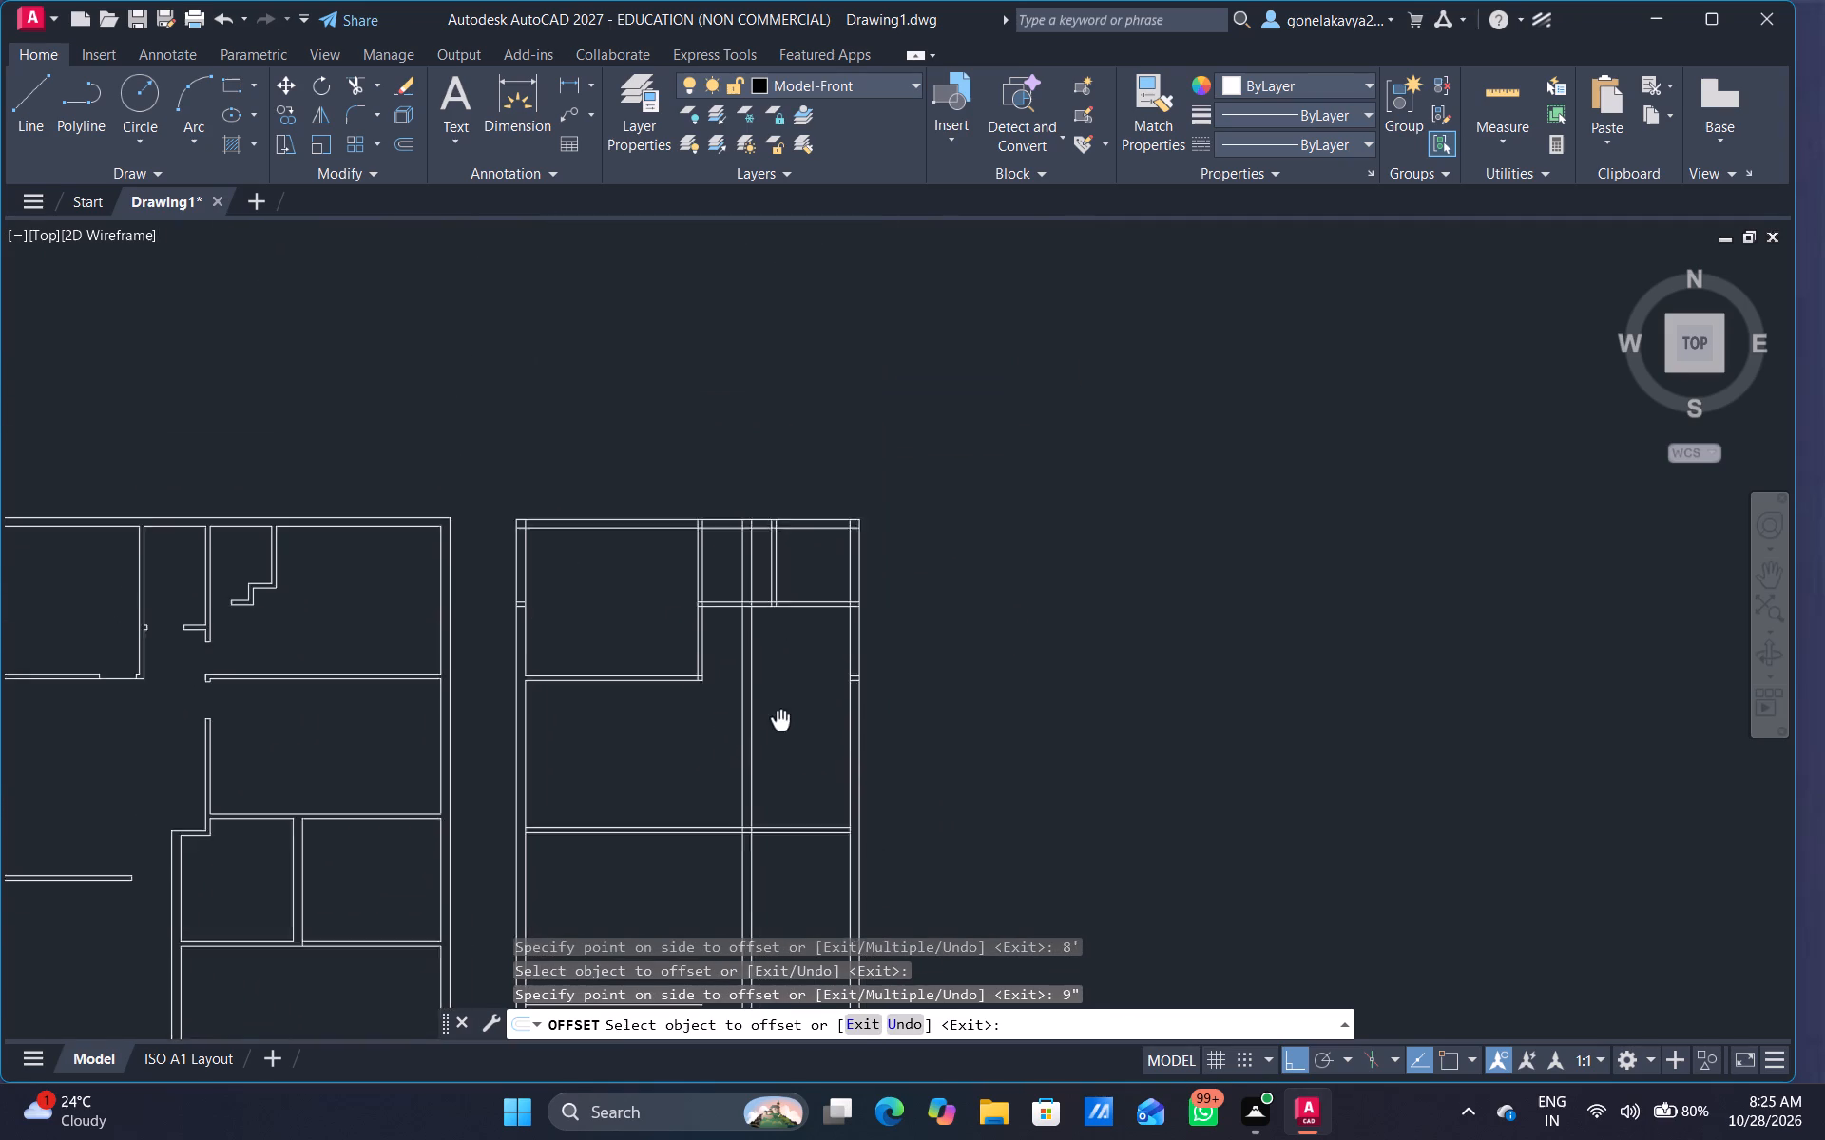
middle_click_drag(780, 727, 773, 774)
scroll(773, 774, "up", 3)
key("Escape")
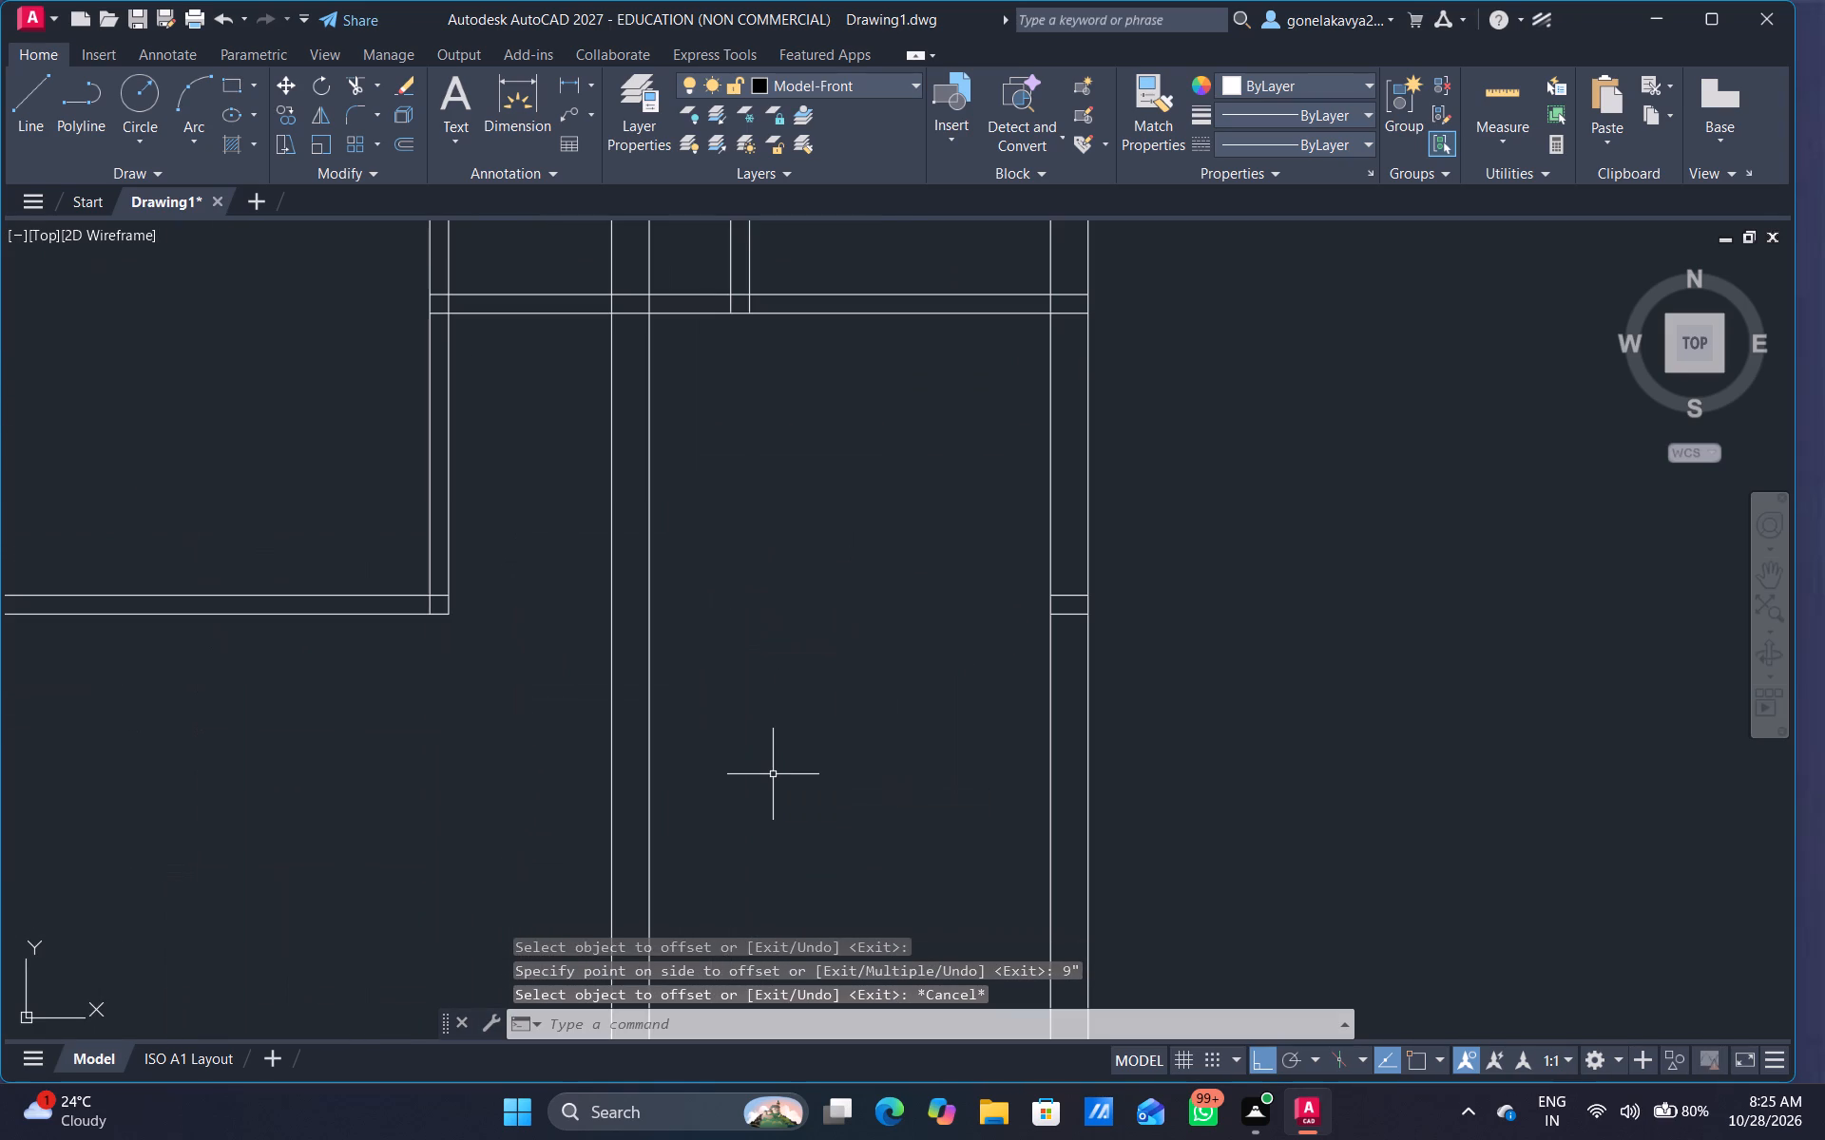
Trim the new 9" vertical wall lines where they cross the small rooms at the plan's north end.
key("t")
type("r")
key("space")
middle_click_drag(752, 612, 836, 967)
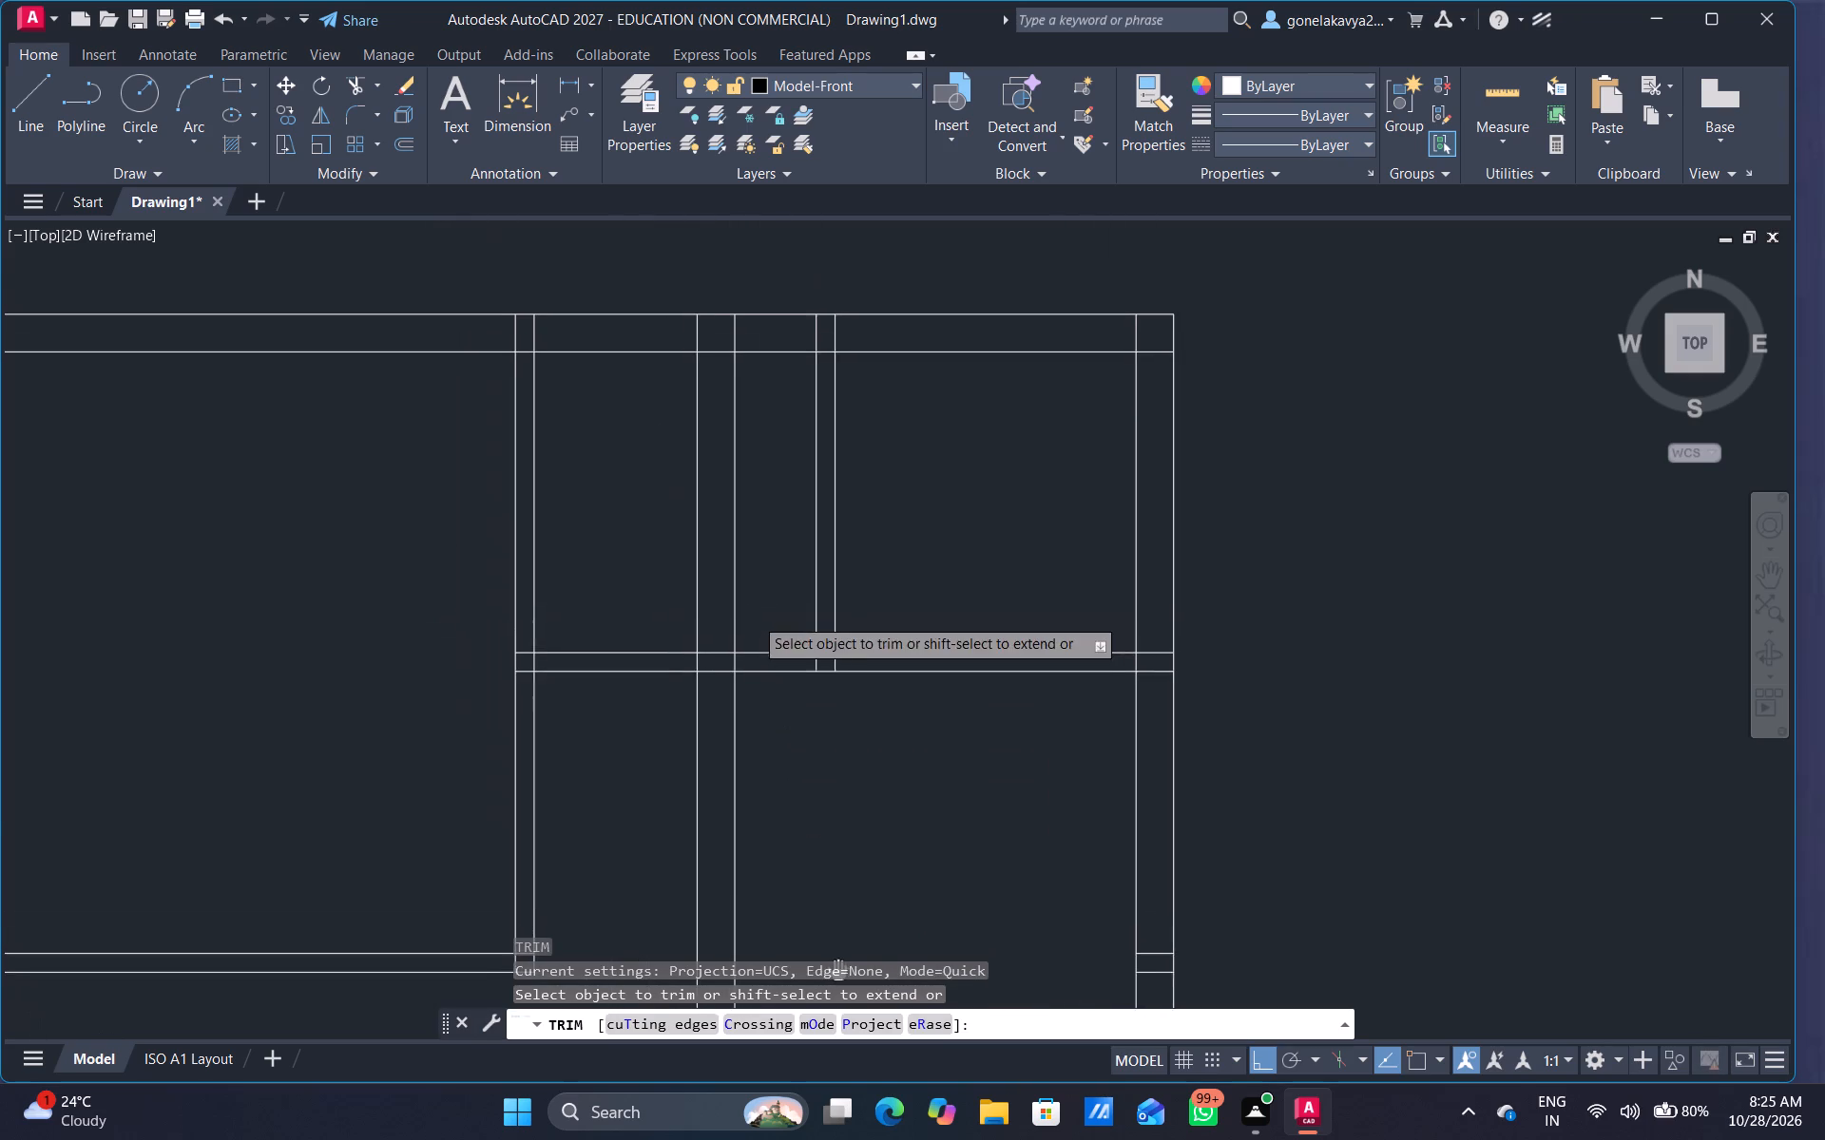
Trim the new 9" vertical wall lines out of the small northern room and the north exterior wall.
middle_click_drag(836, 967, 833, 958)
left_click_drag(660, 542, 766, 519)
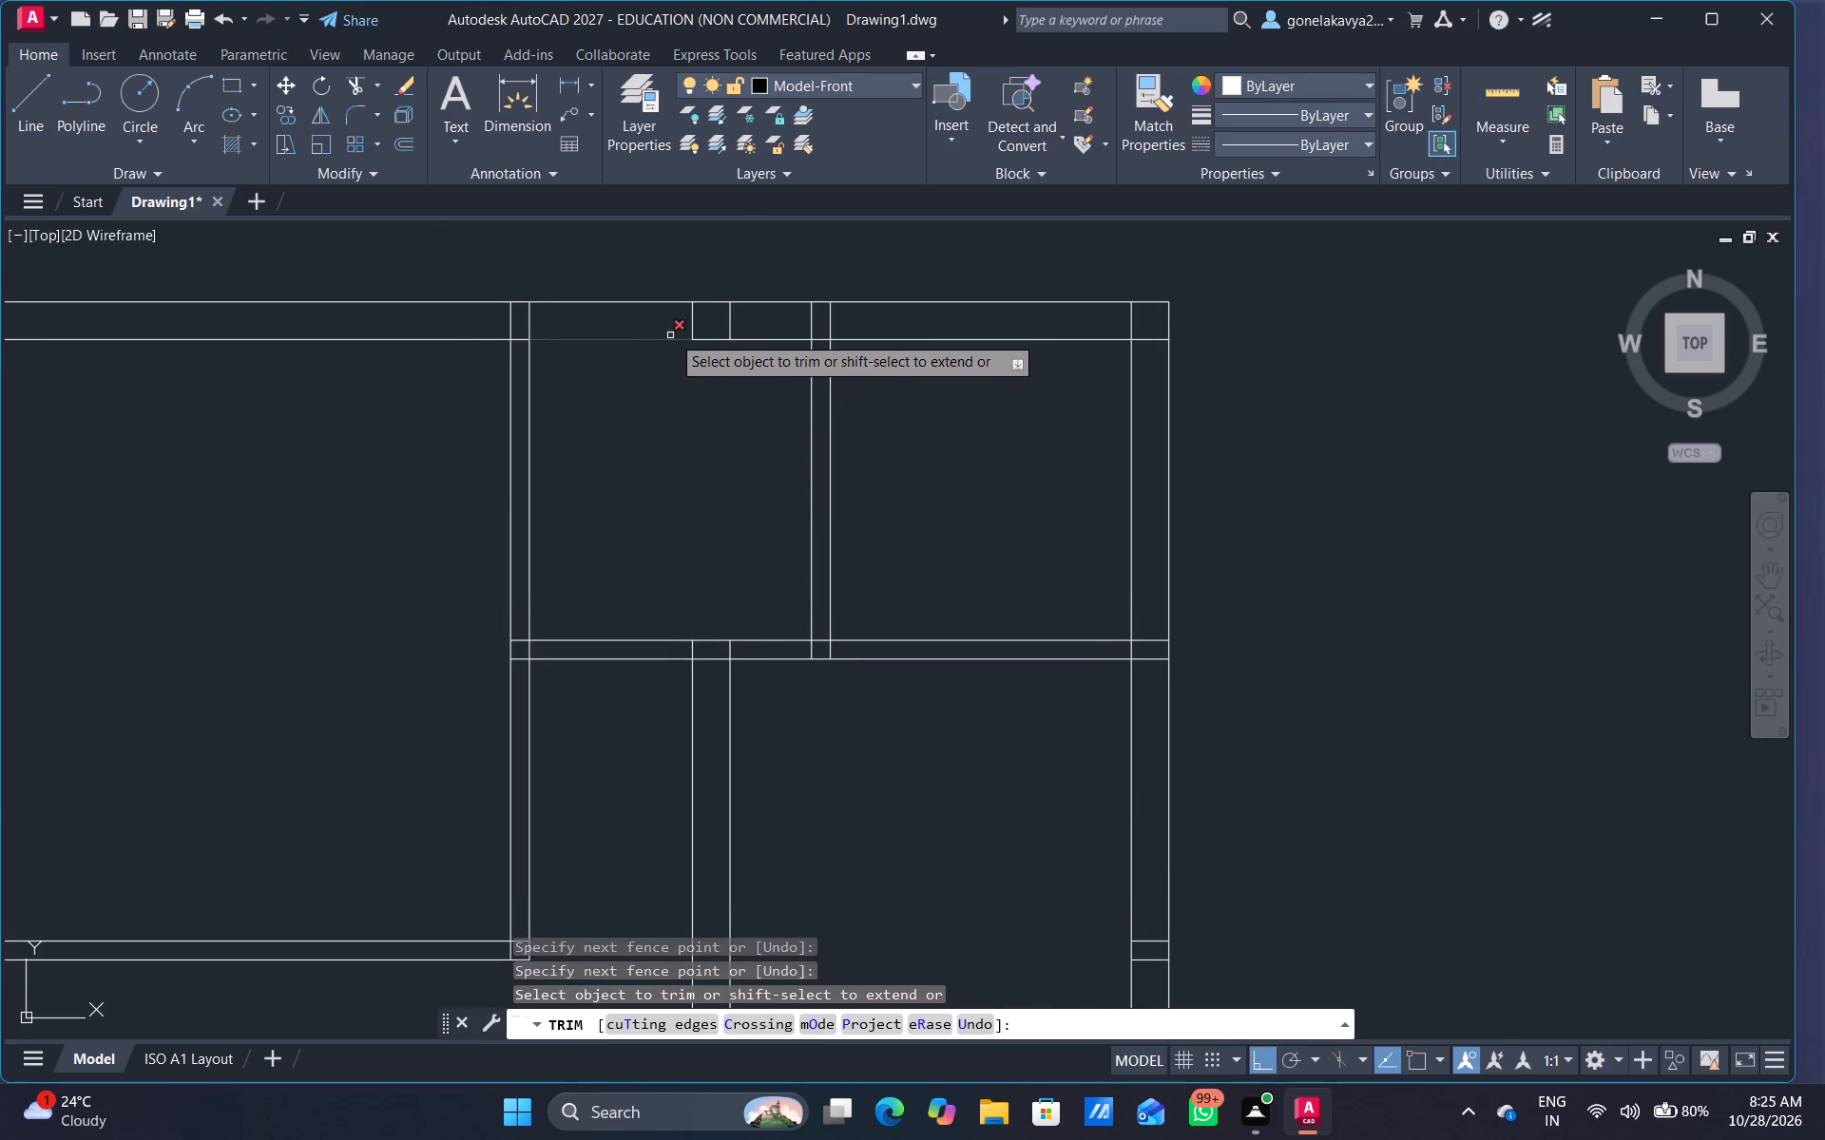
left_click_drag(677, 324, 794, 334)
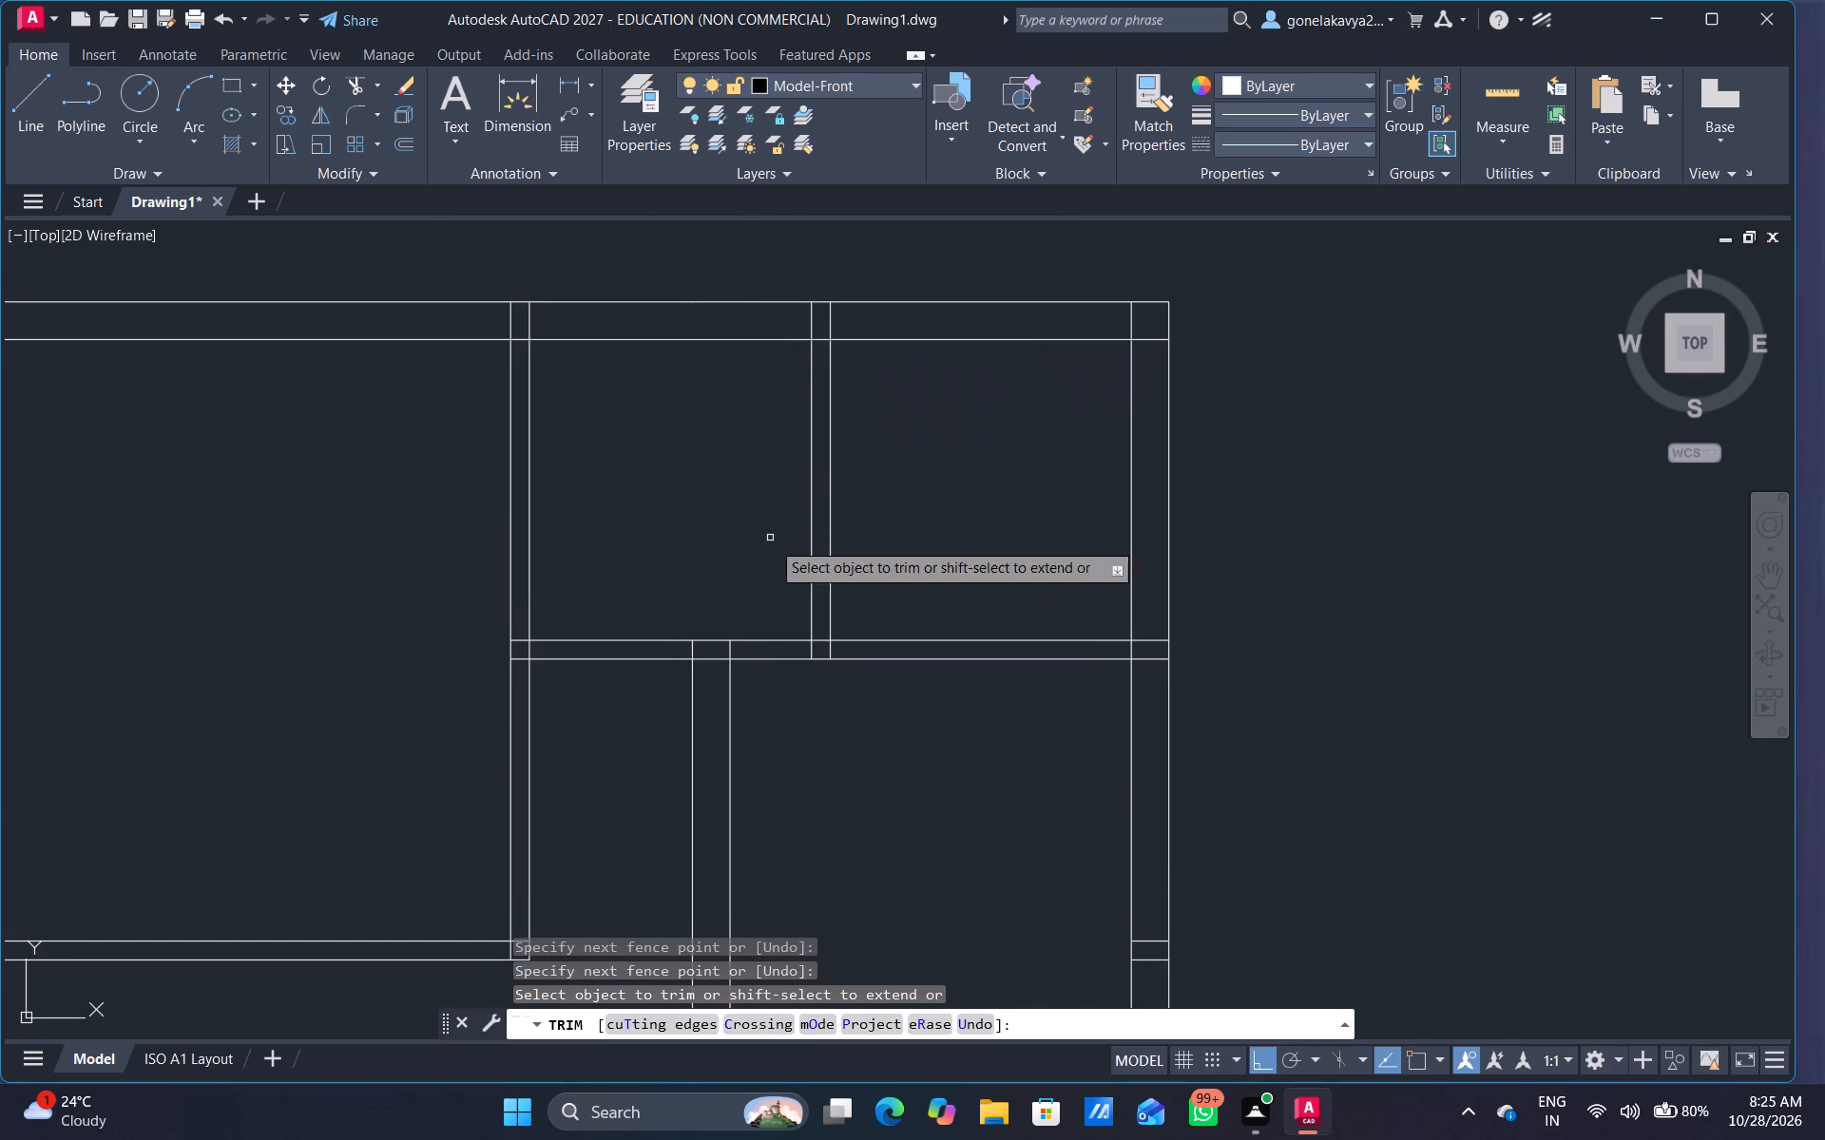
Trim the overlapping lines where the 9" vertical wall and the short vertical partition meet the northern 4.5" horizontal partition.
middle_click_drag(773, 555, 755, 425)
scroll(710, 520, "up", 3)
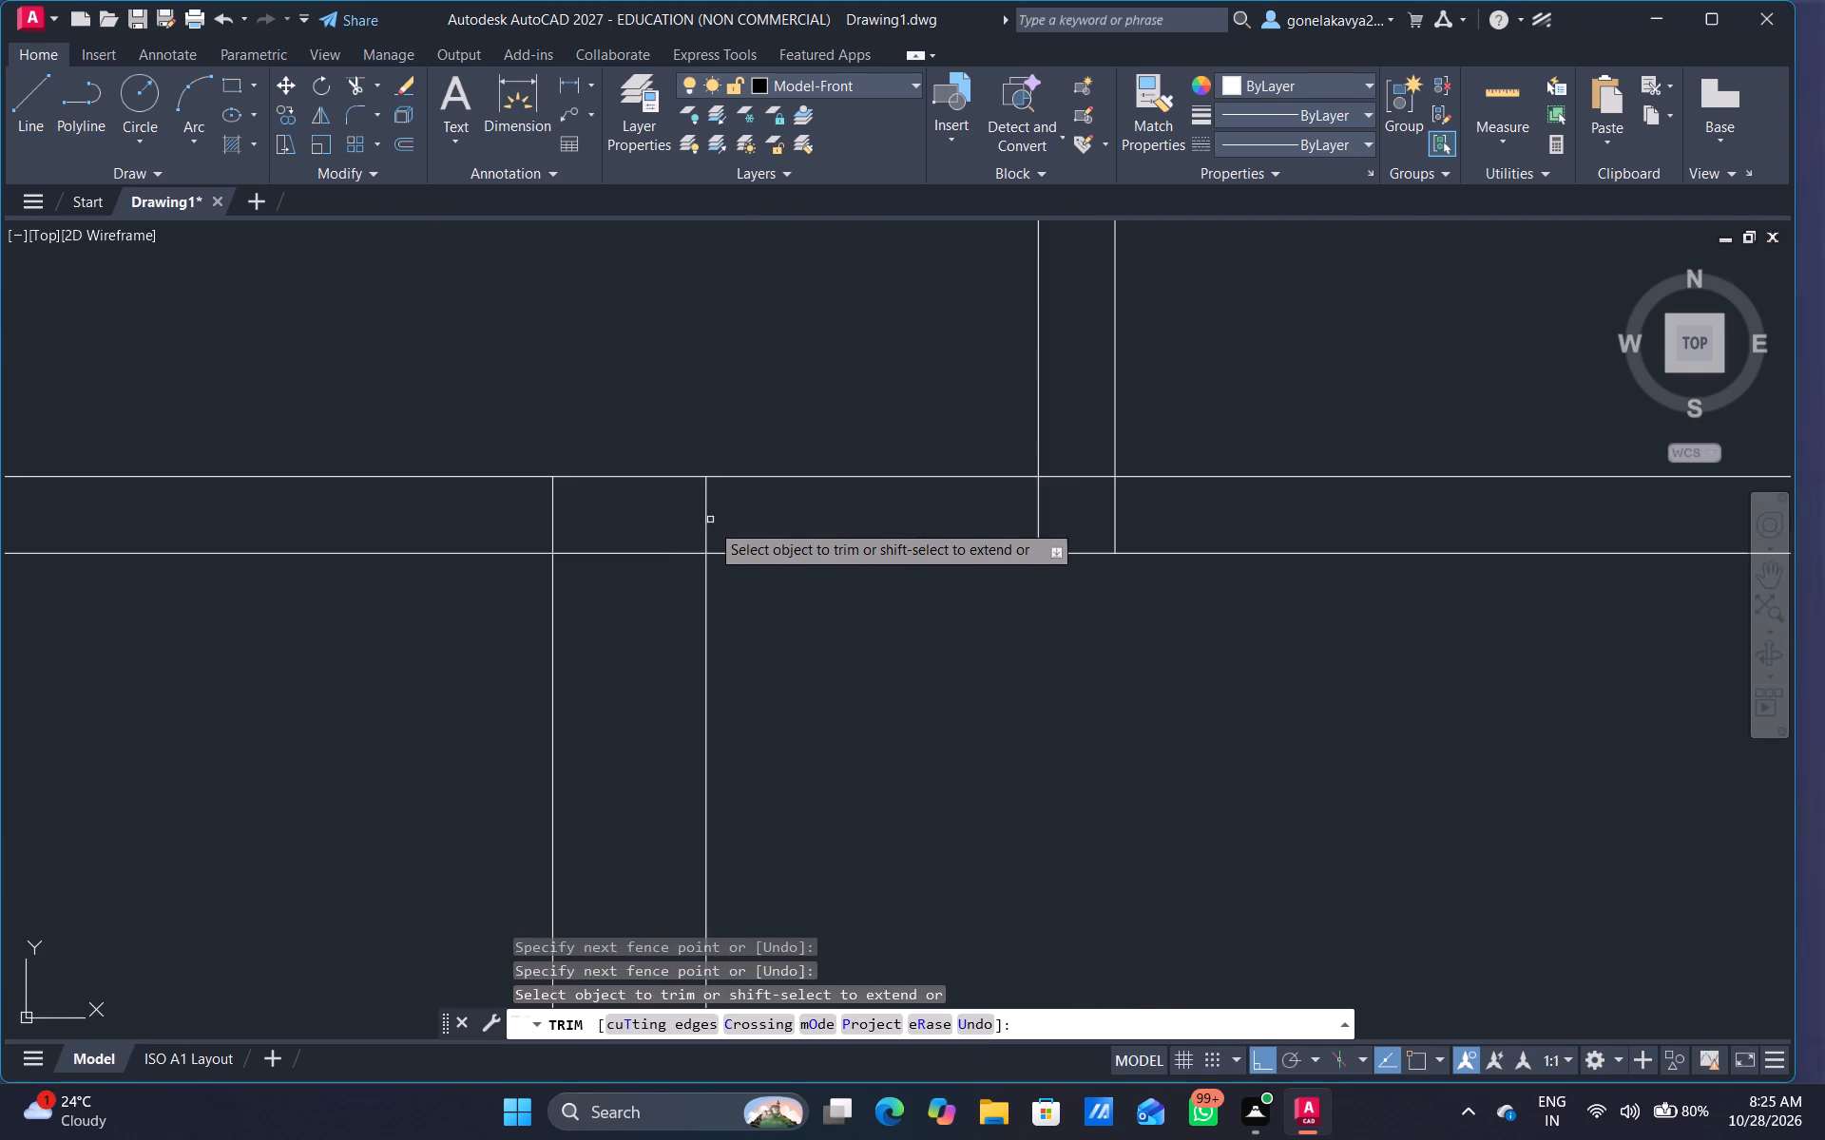
left_click_drag(643, 601, 686, 526)
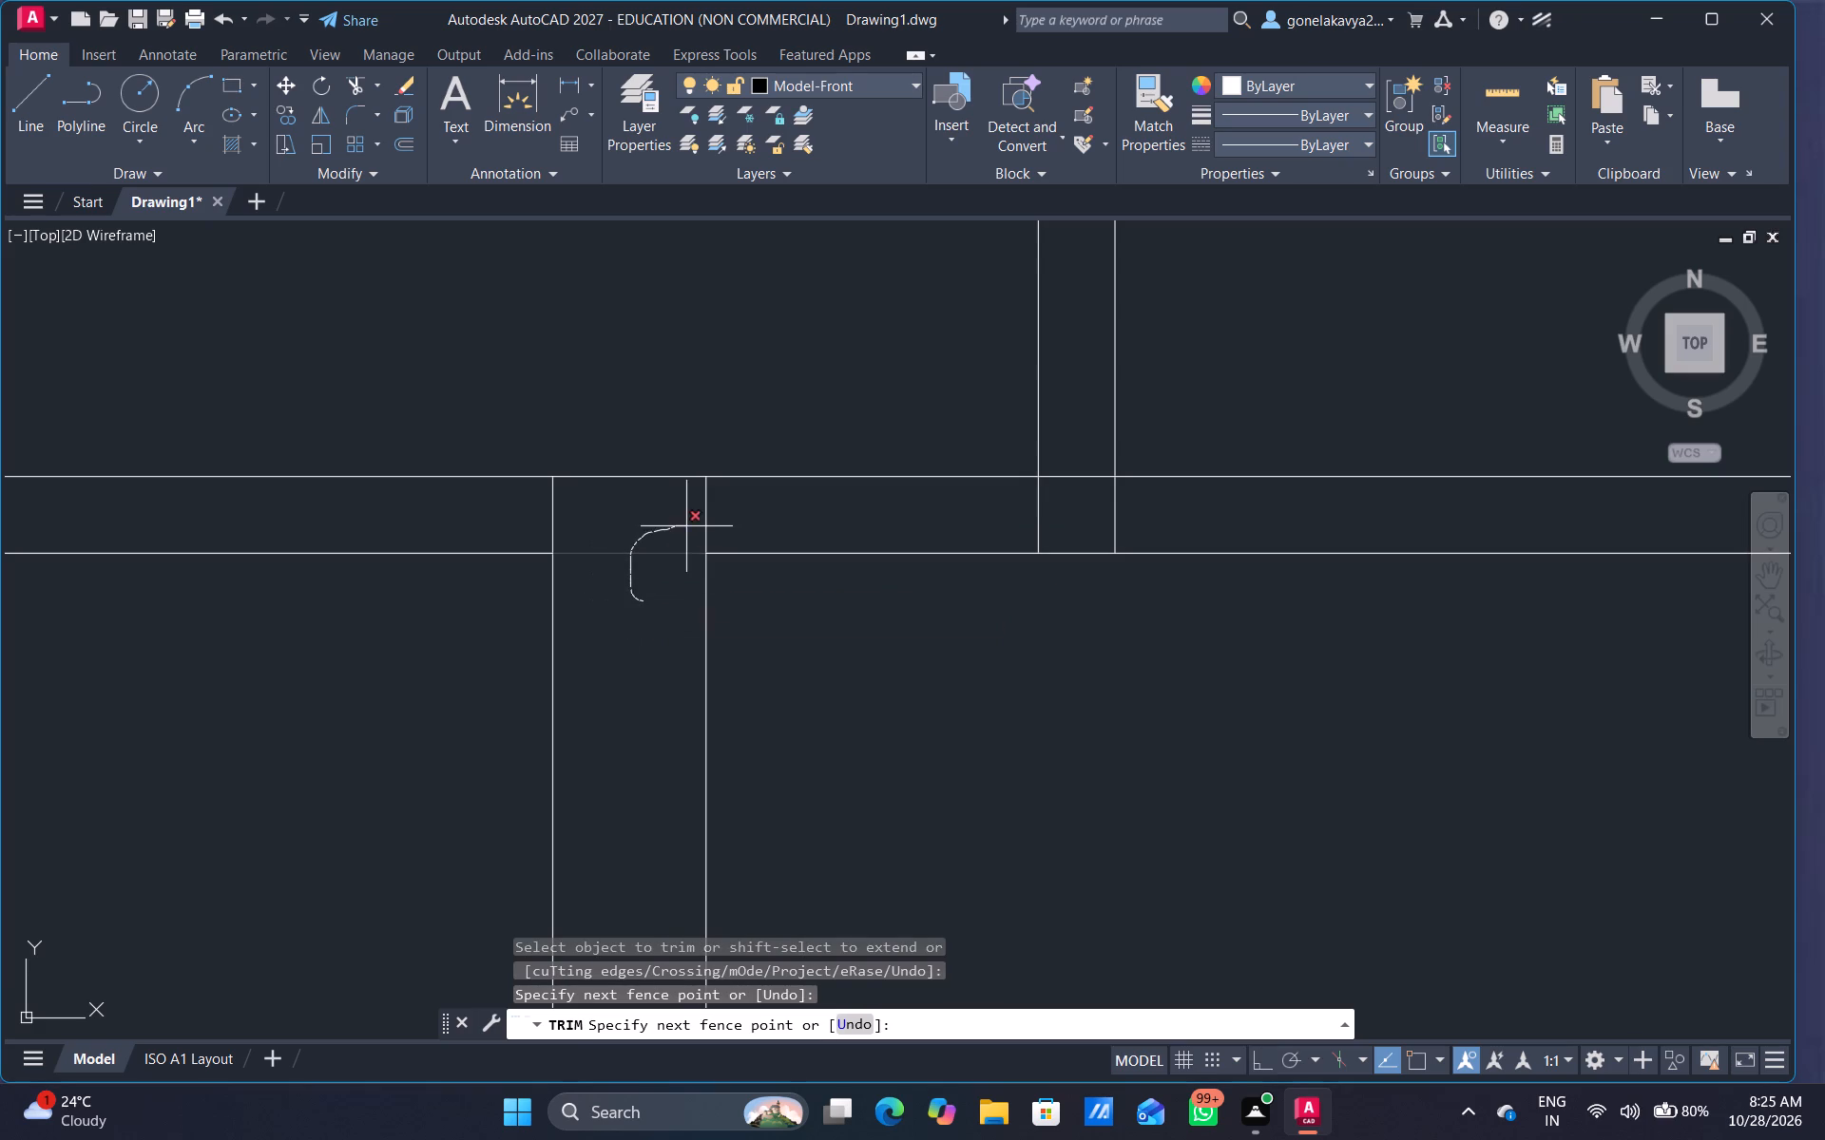
left_click_drag(686, 526, 1100, 523)
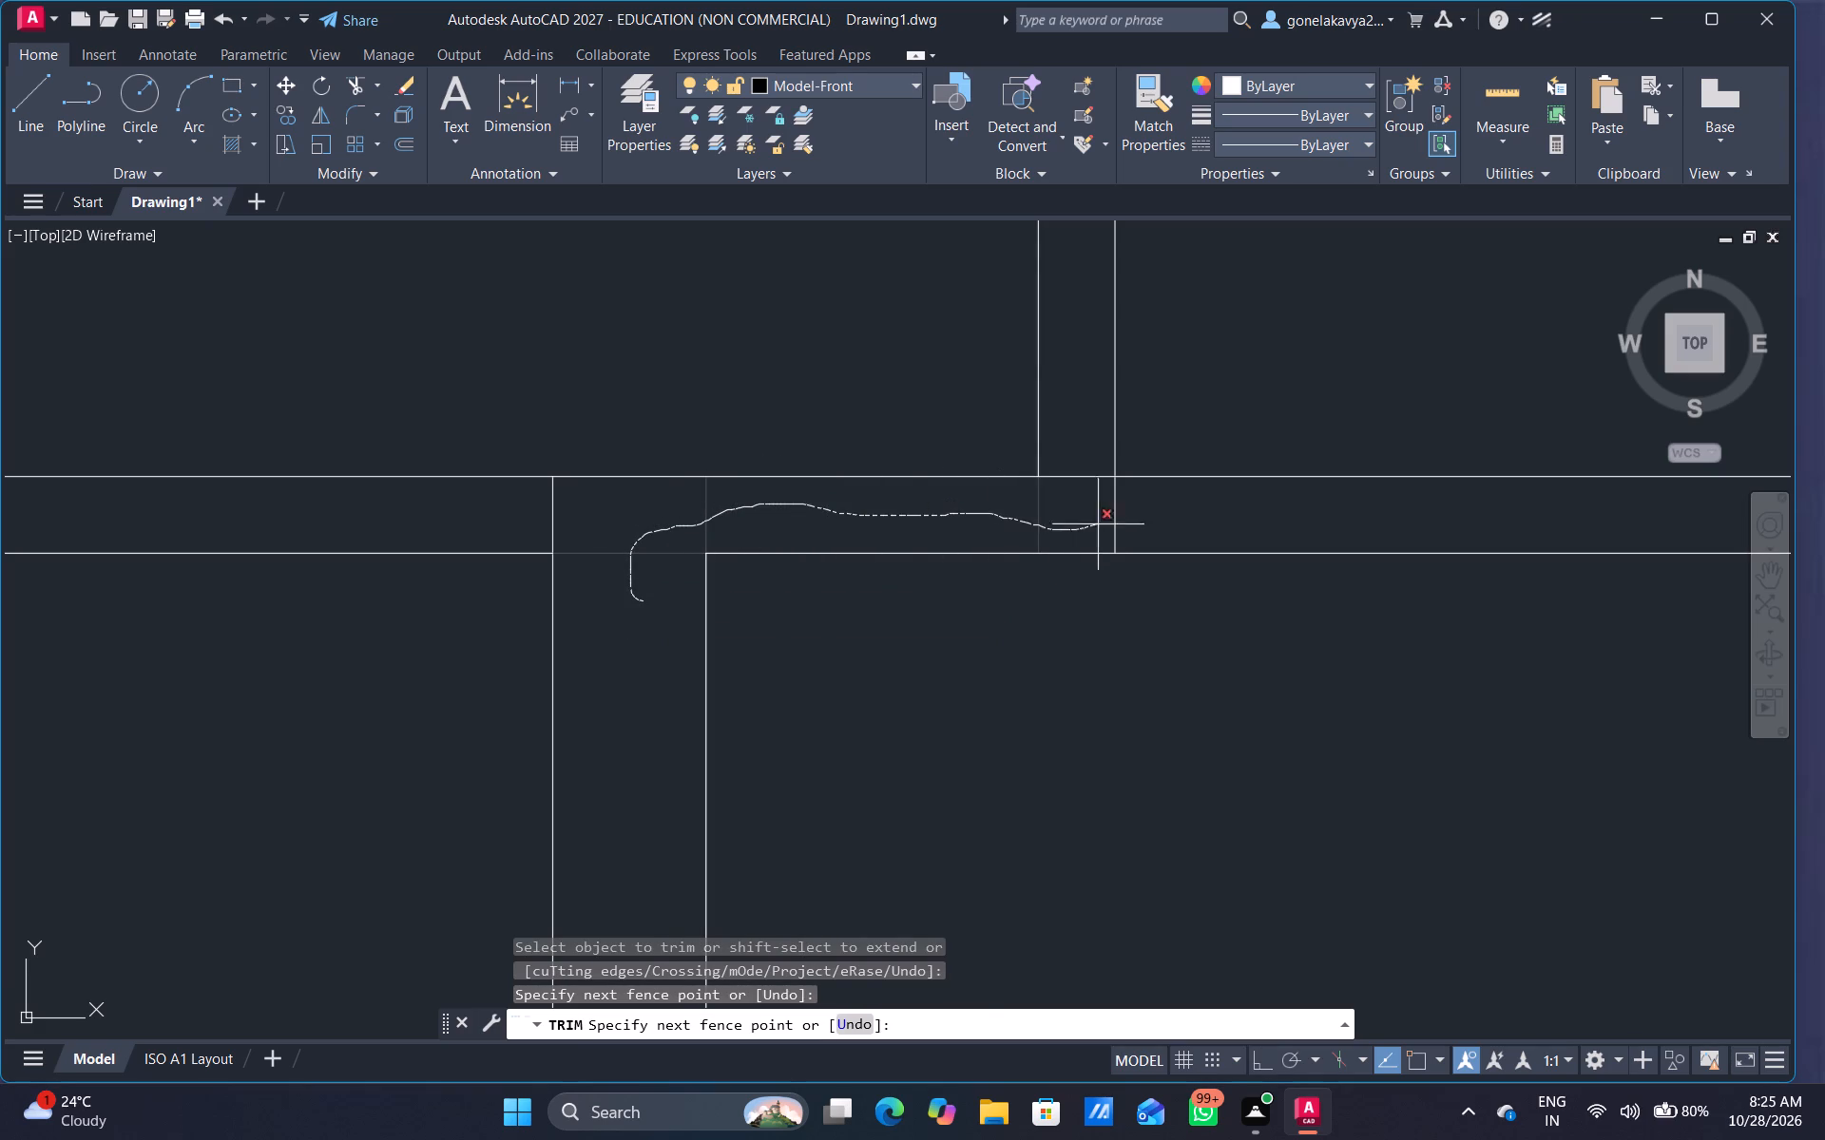
left_click_drag(1100, 523, 1122, 518)
left_click_drag(1072, 522, 1071, 433)
Offset the lower line of the full-width 4.5" partition south of the northwest room 6' to the south.
scroll(480, 687, "down", 3)
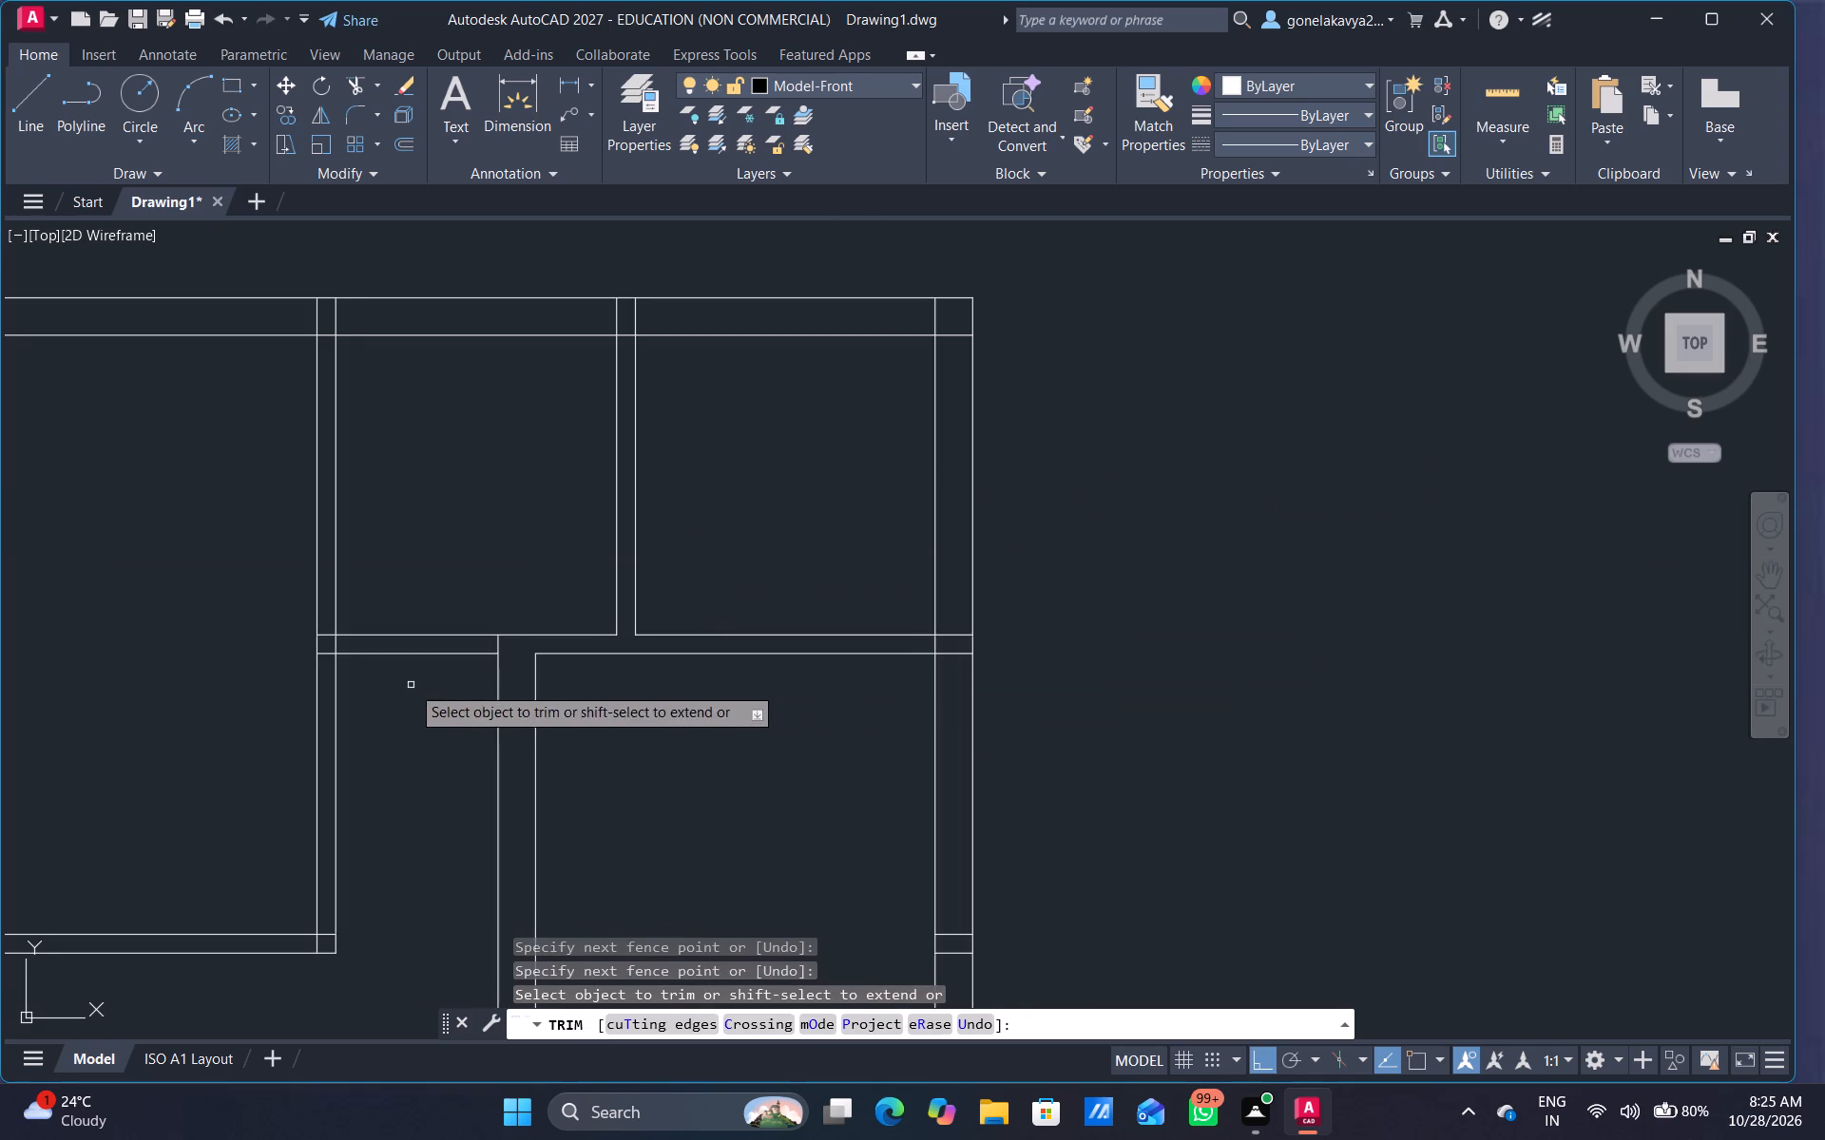
middle_click_drag(409, 685, 651, 521)
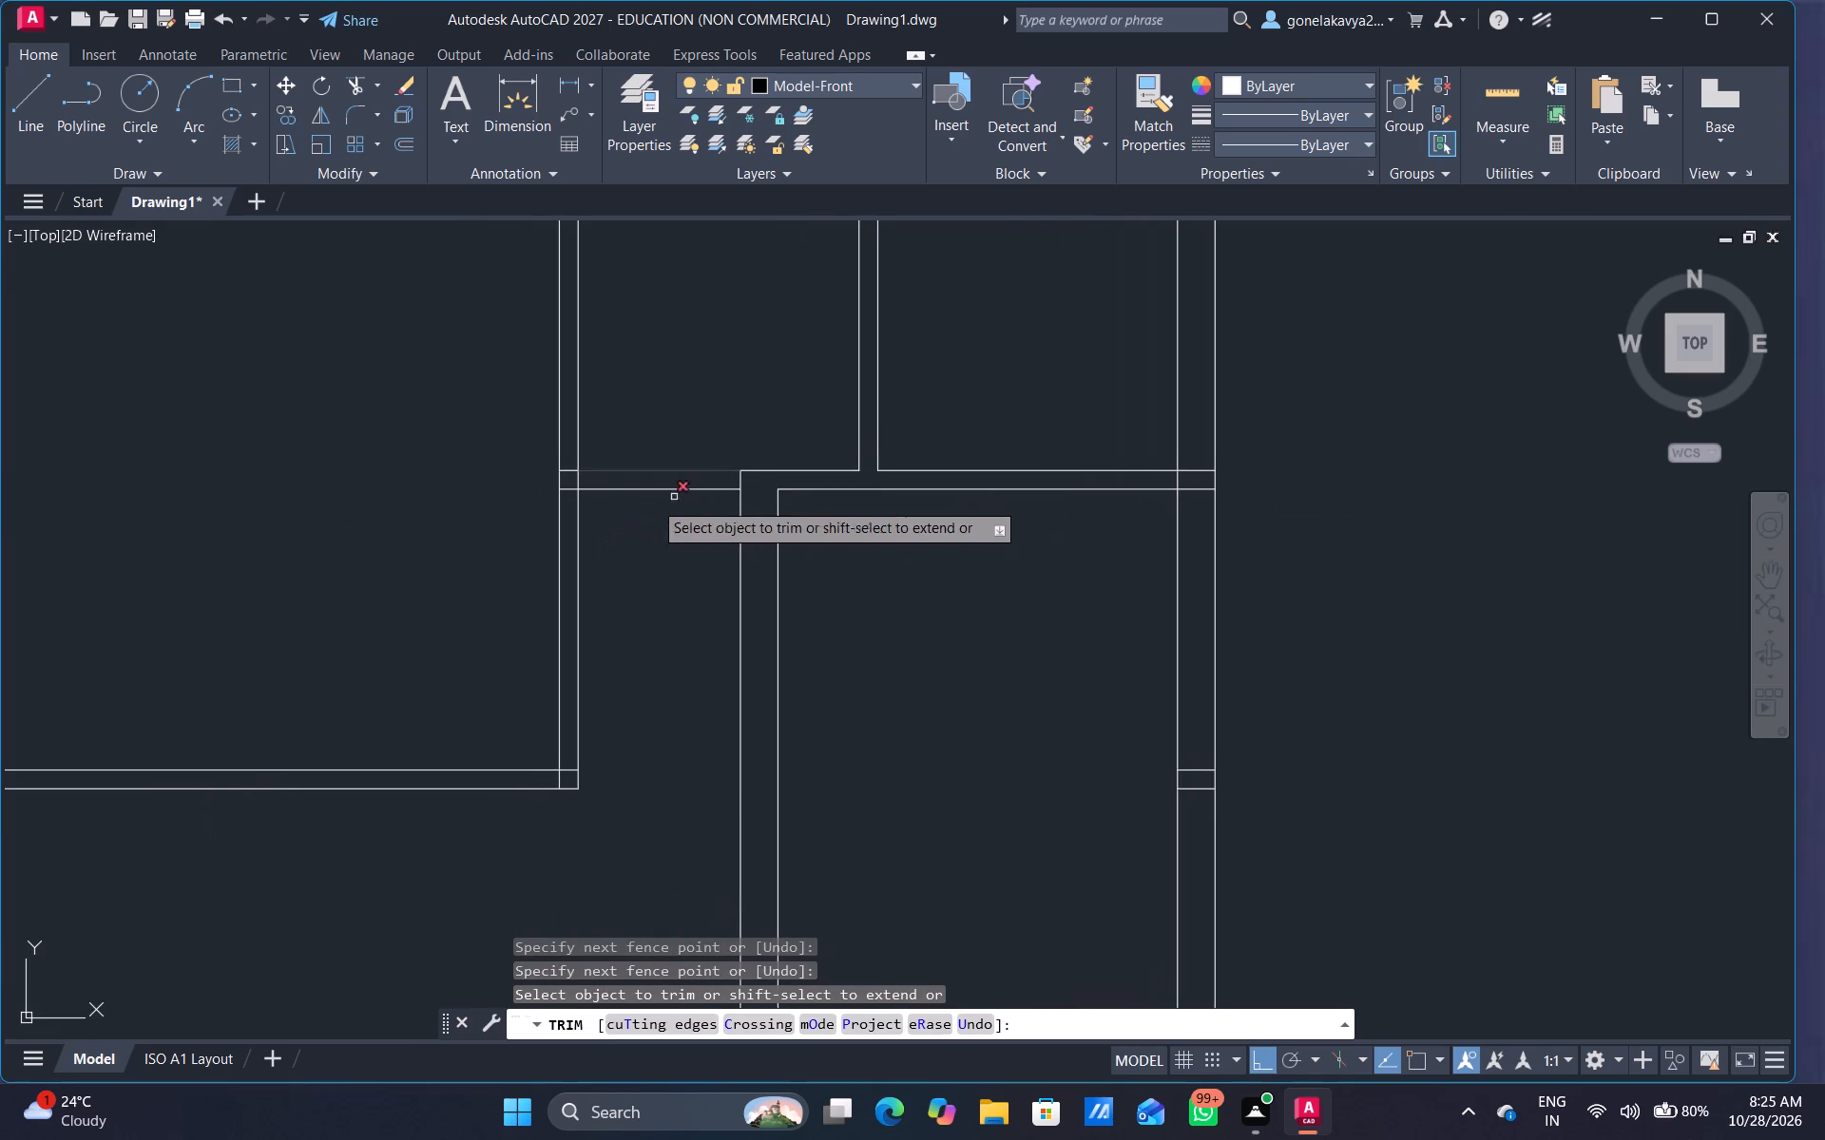
scroll(613, 513, "up", 3)
scroll(585, 520, "down", 5)
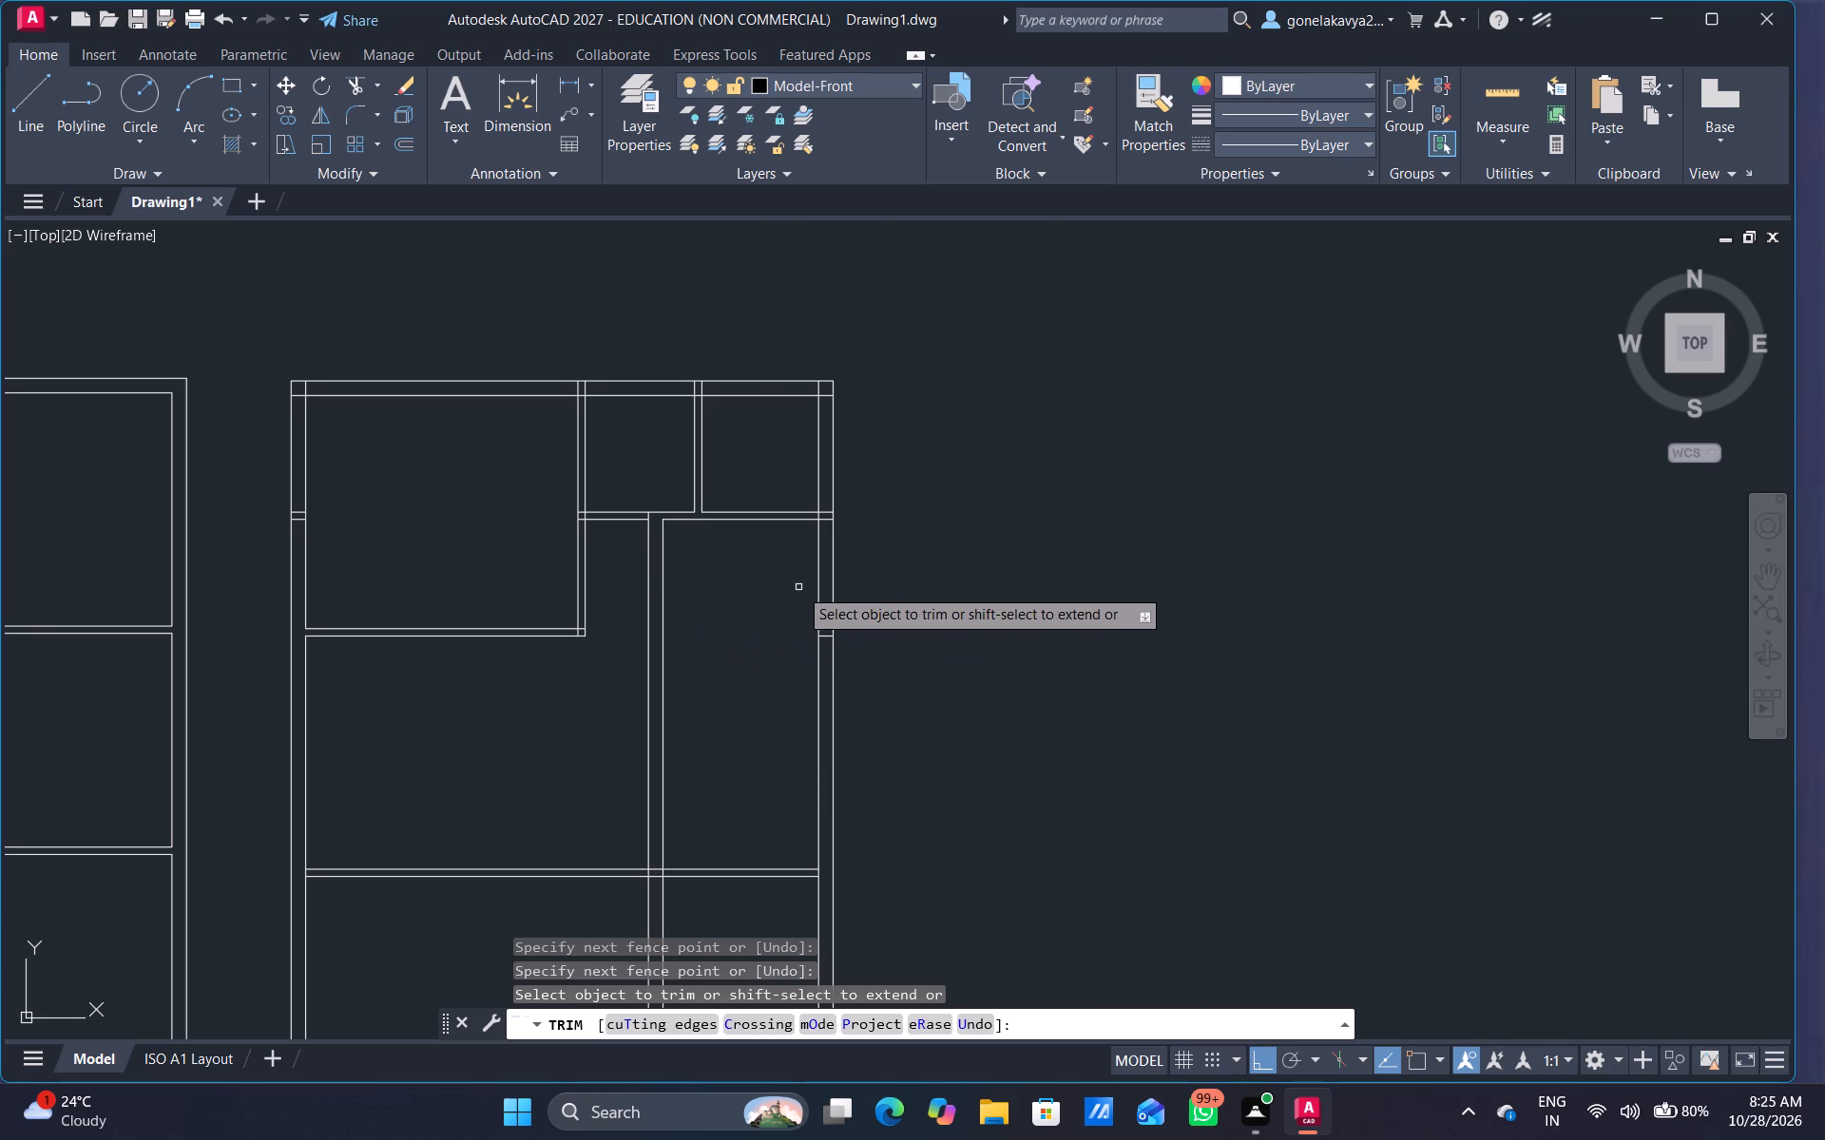
middle_click_drag(784, 586, 759, 232)
middle_click_drag(704, 661, 694, 658)
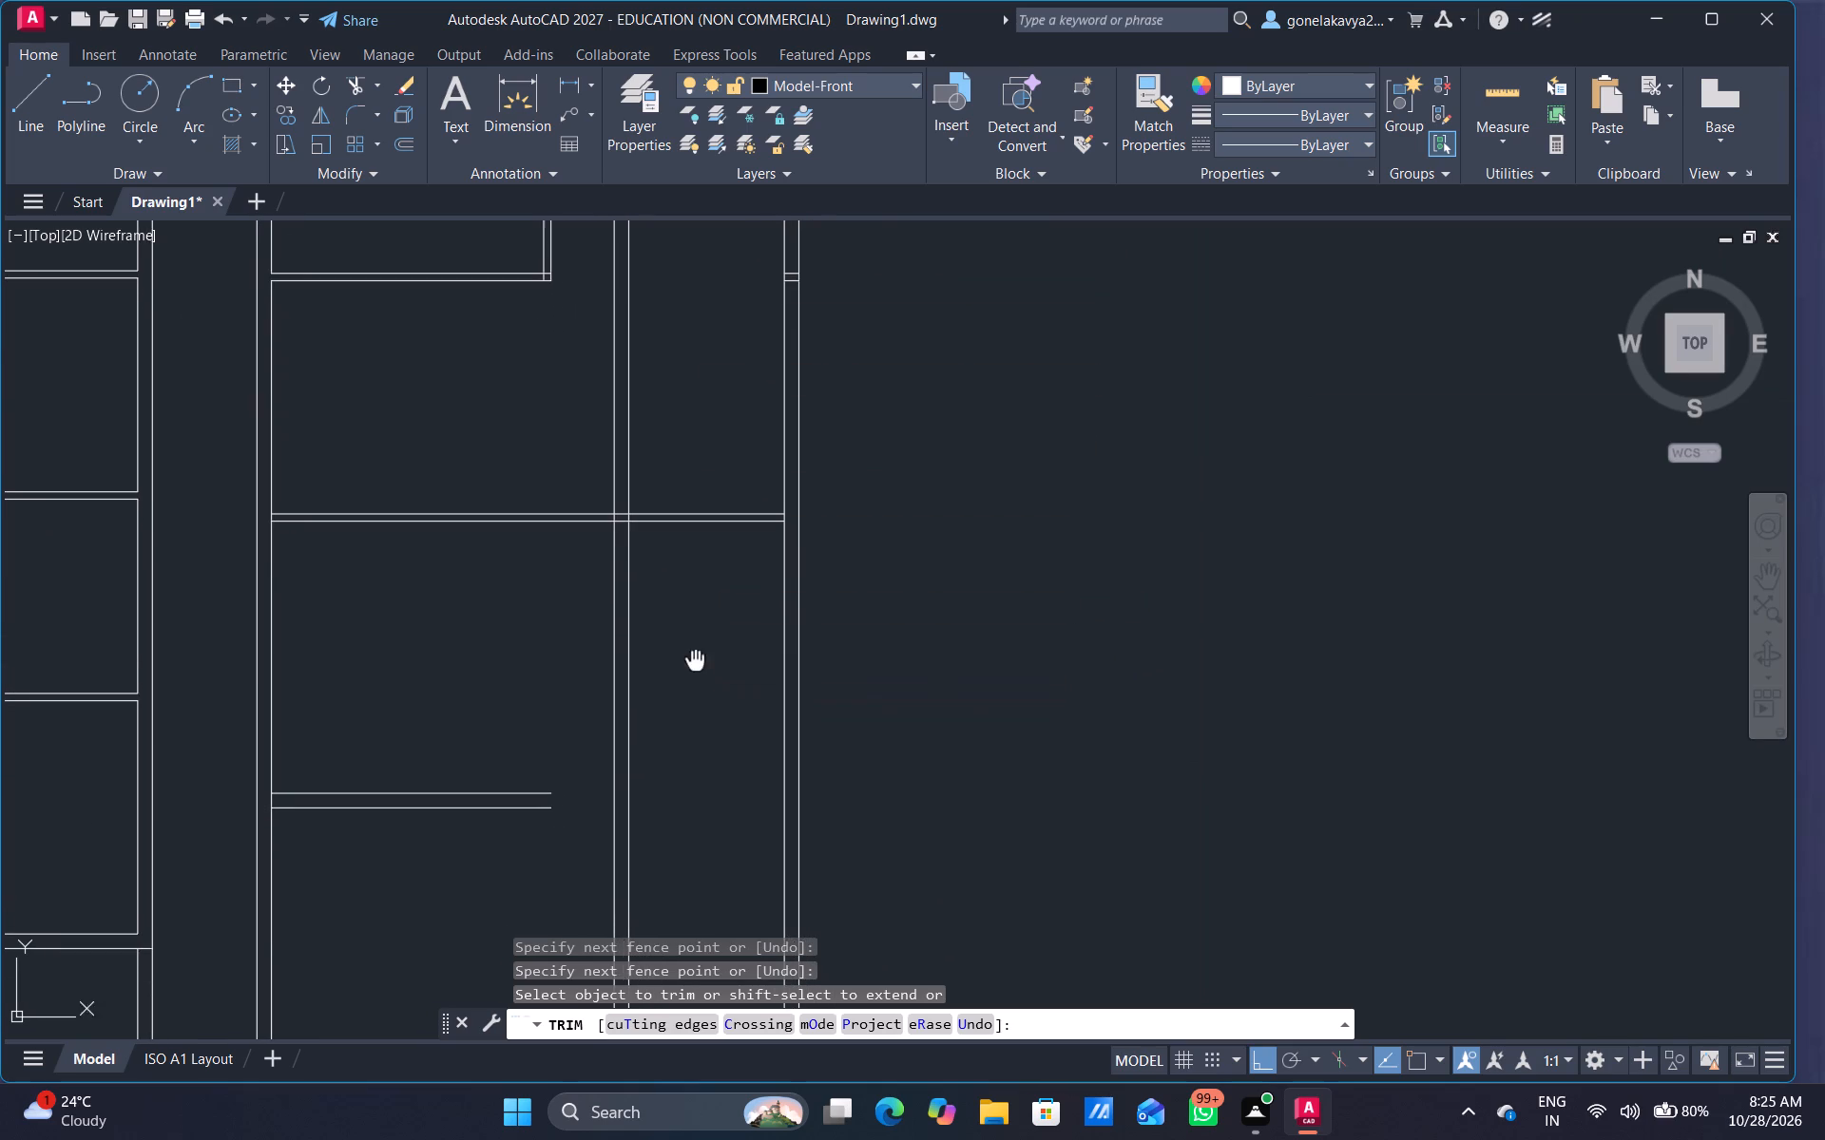
middle_click_drag(694, 658, 626, 513)
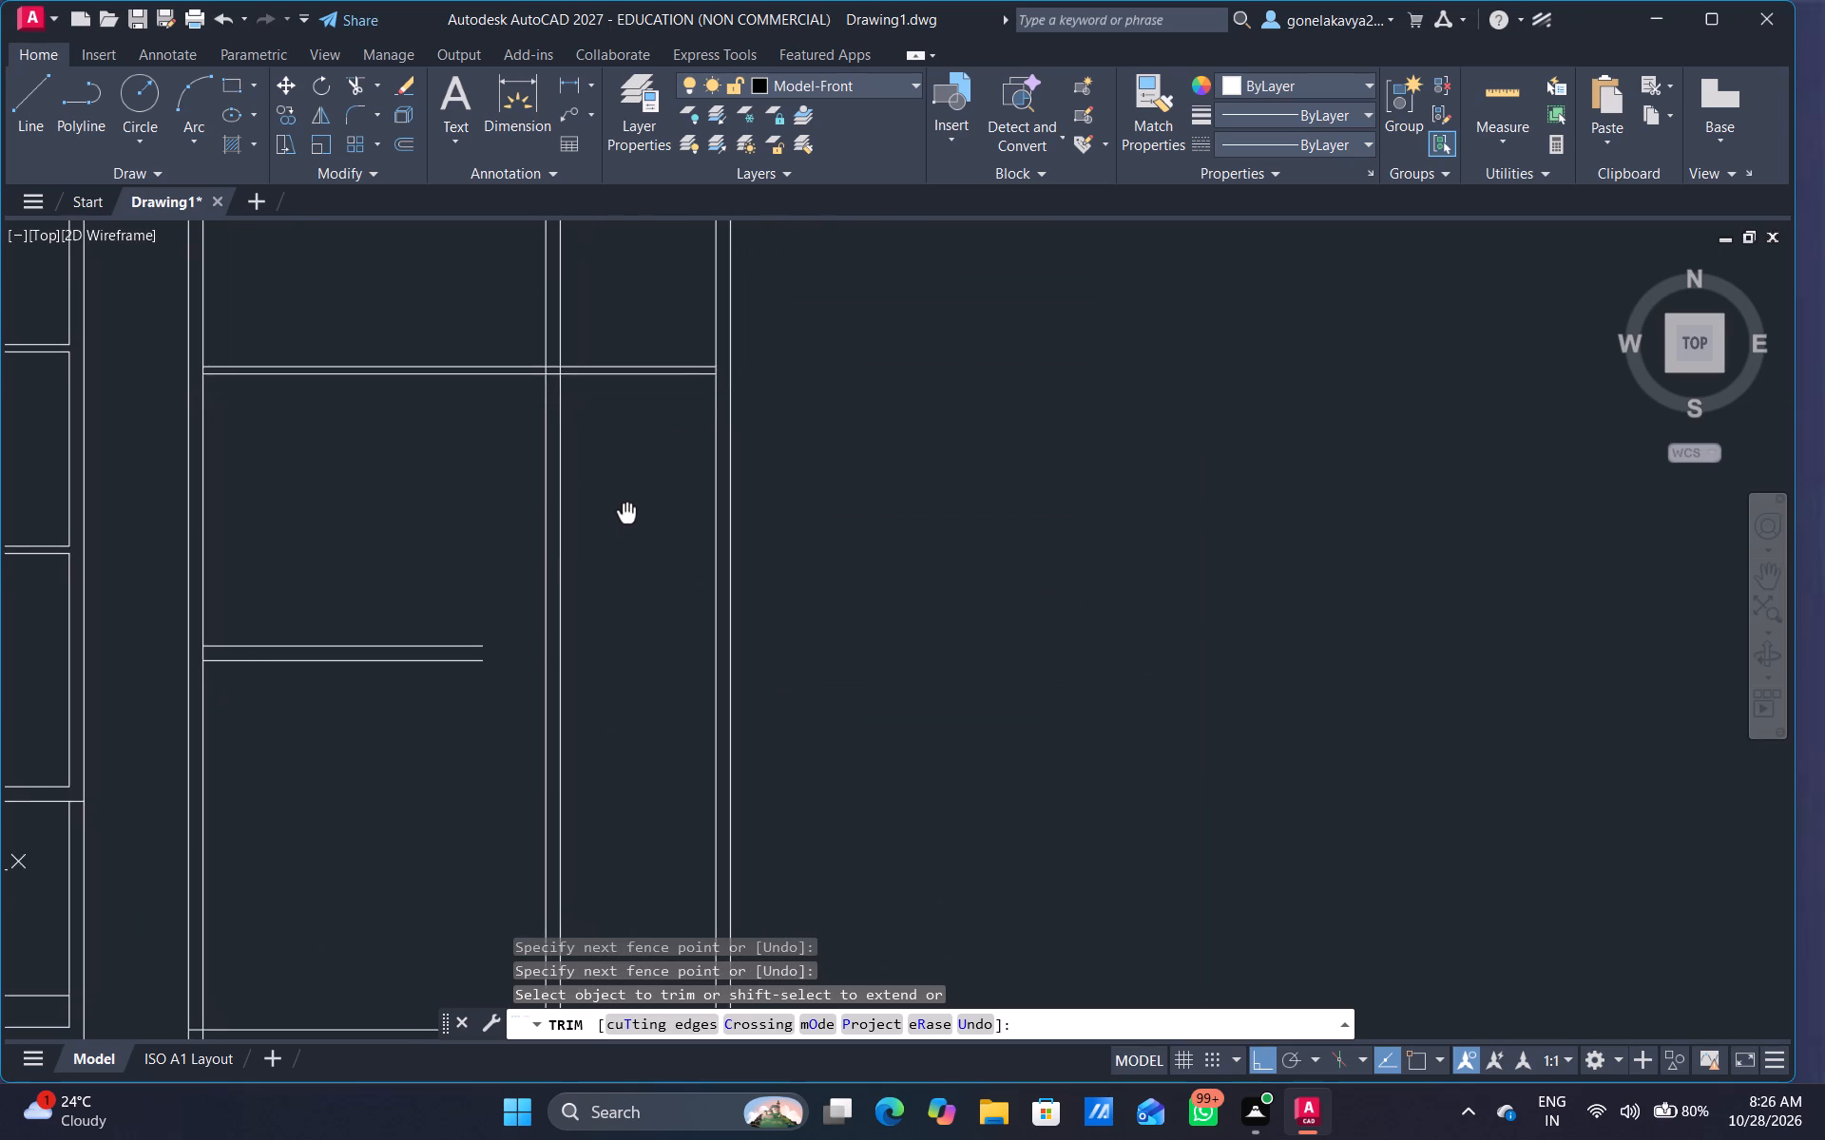
middle_click_drag(626, 513, 623, 548)
key("Escape")
key("o")
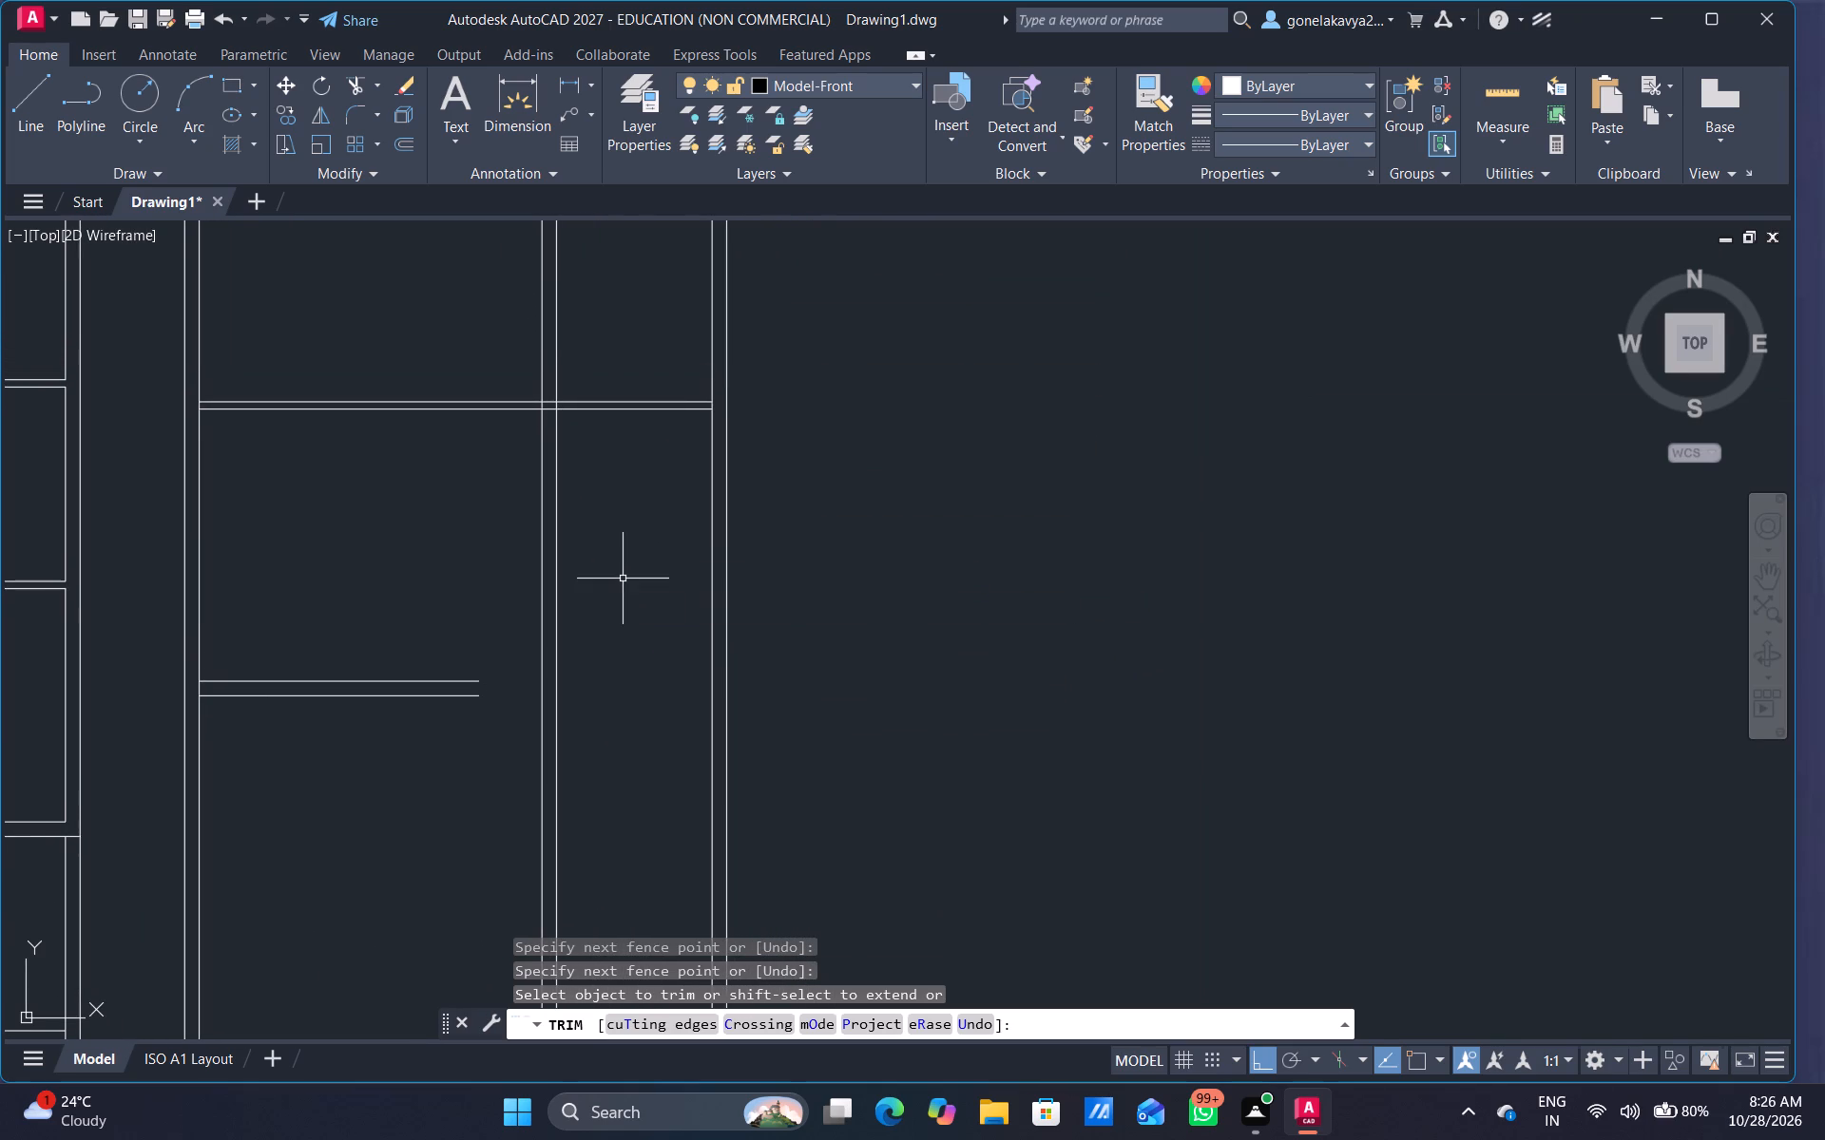
key("Return")
left_click_drag(567, 487, 609, 566)
left_click(620, 586)
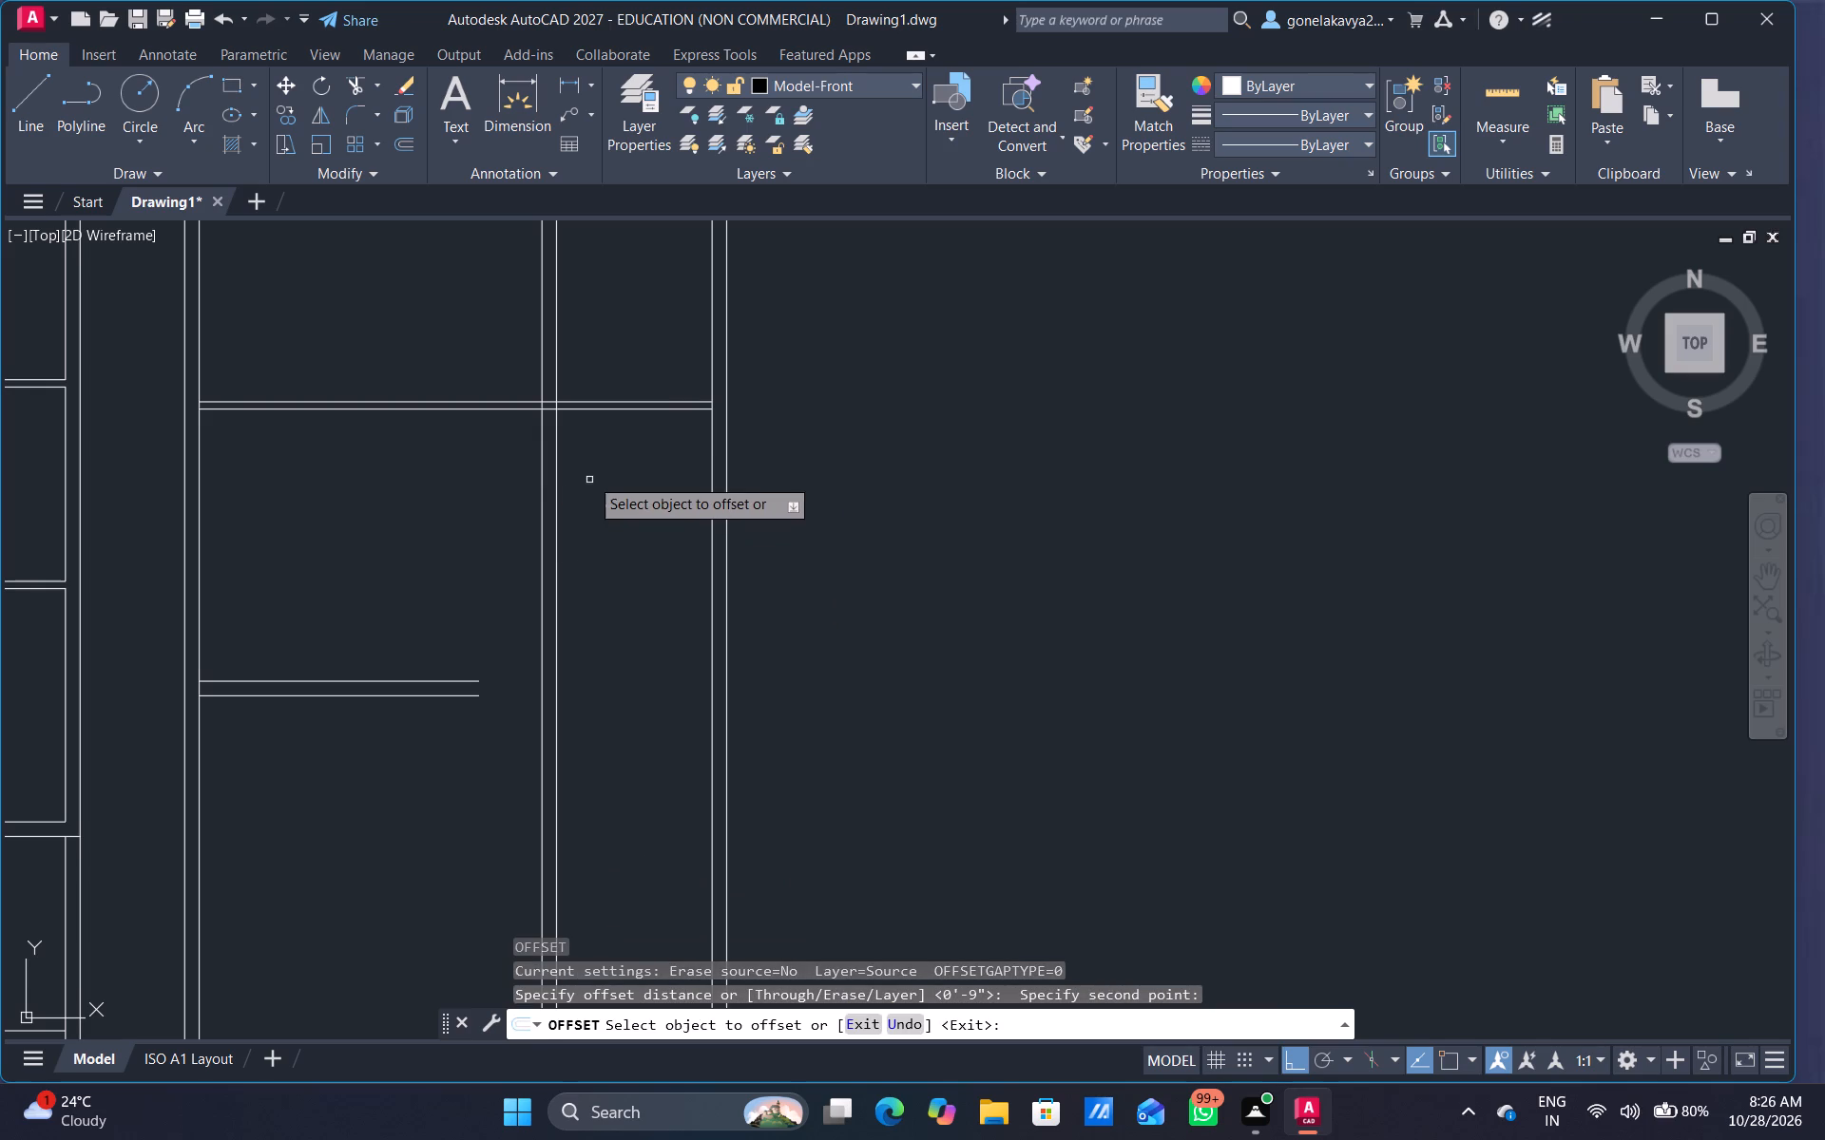
left_click(669, 413)
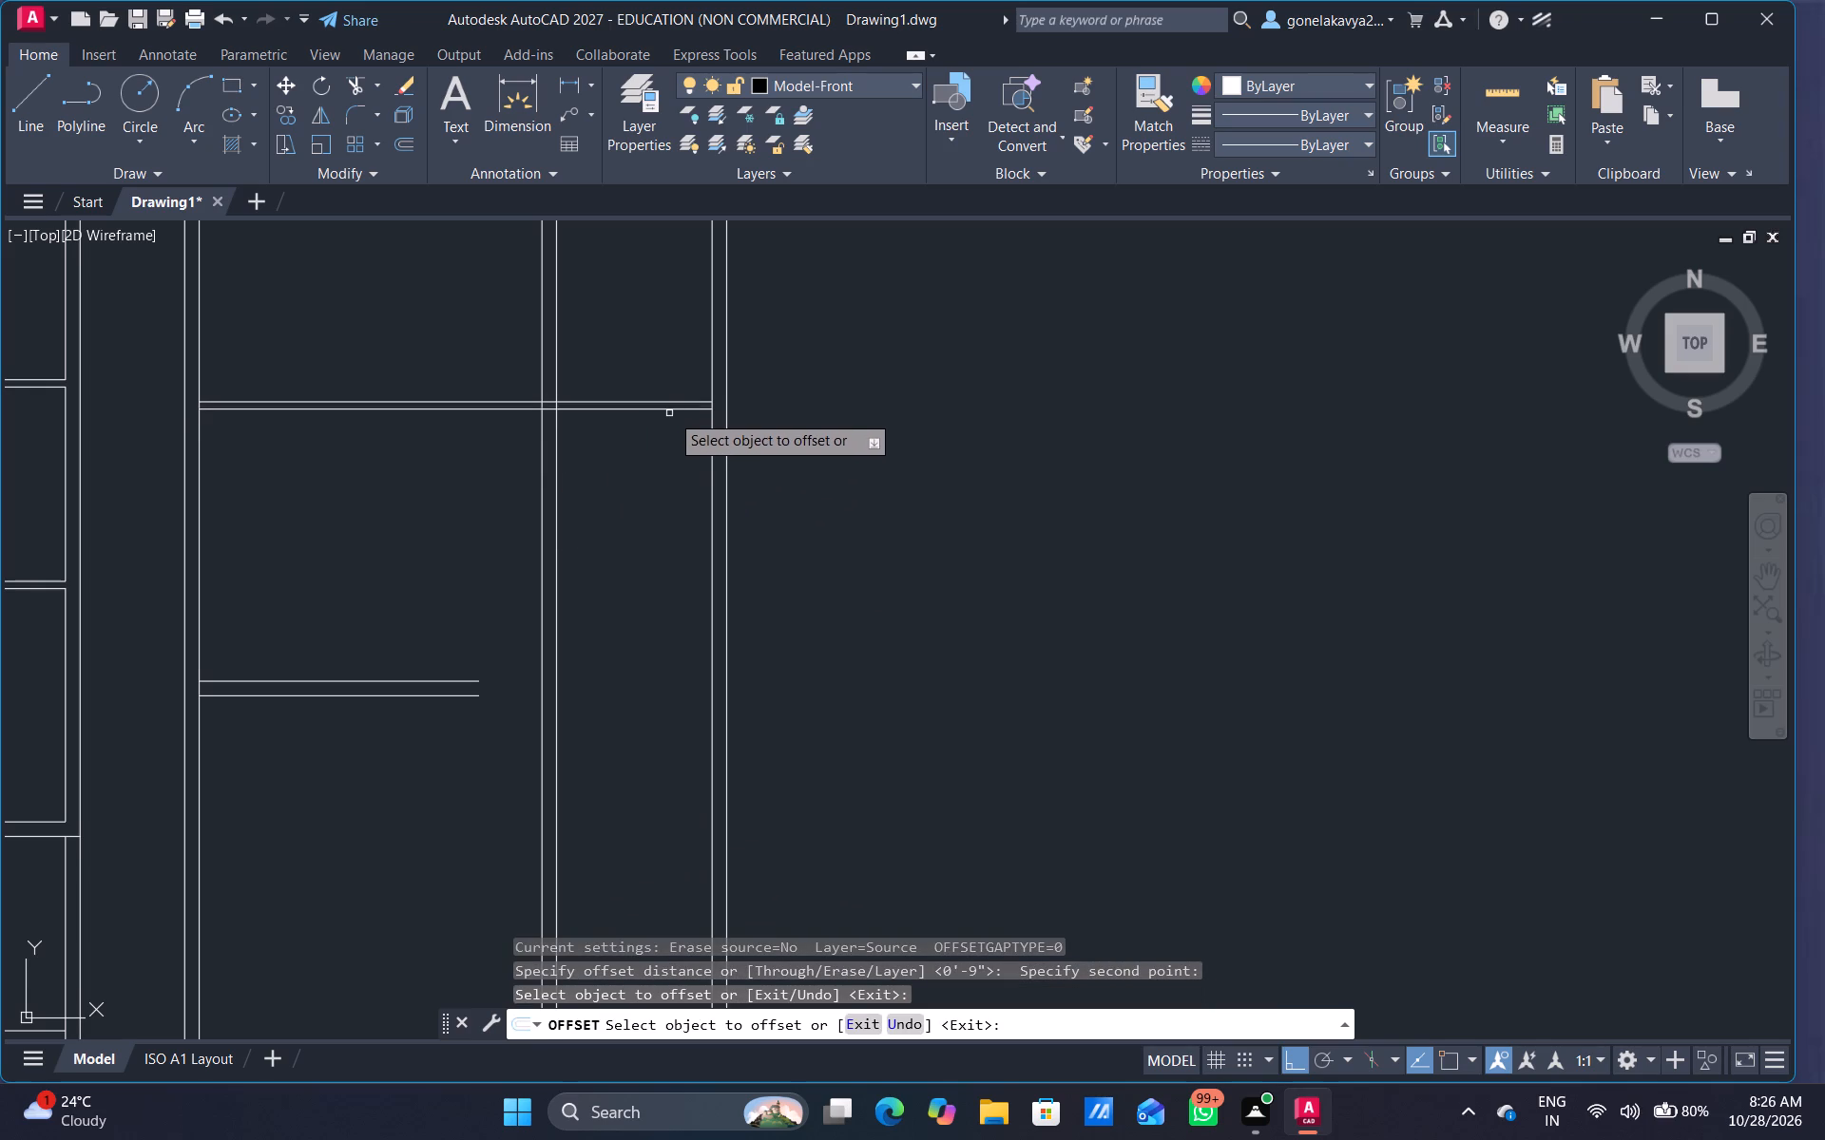
left_click(670, 409)
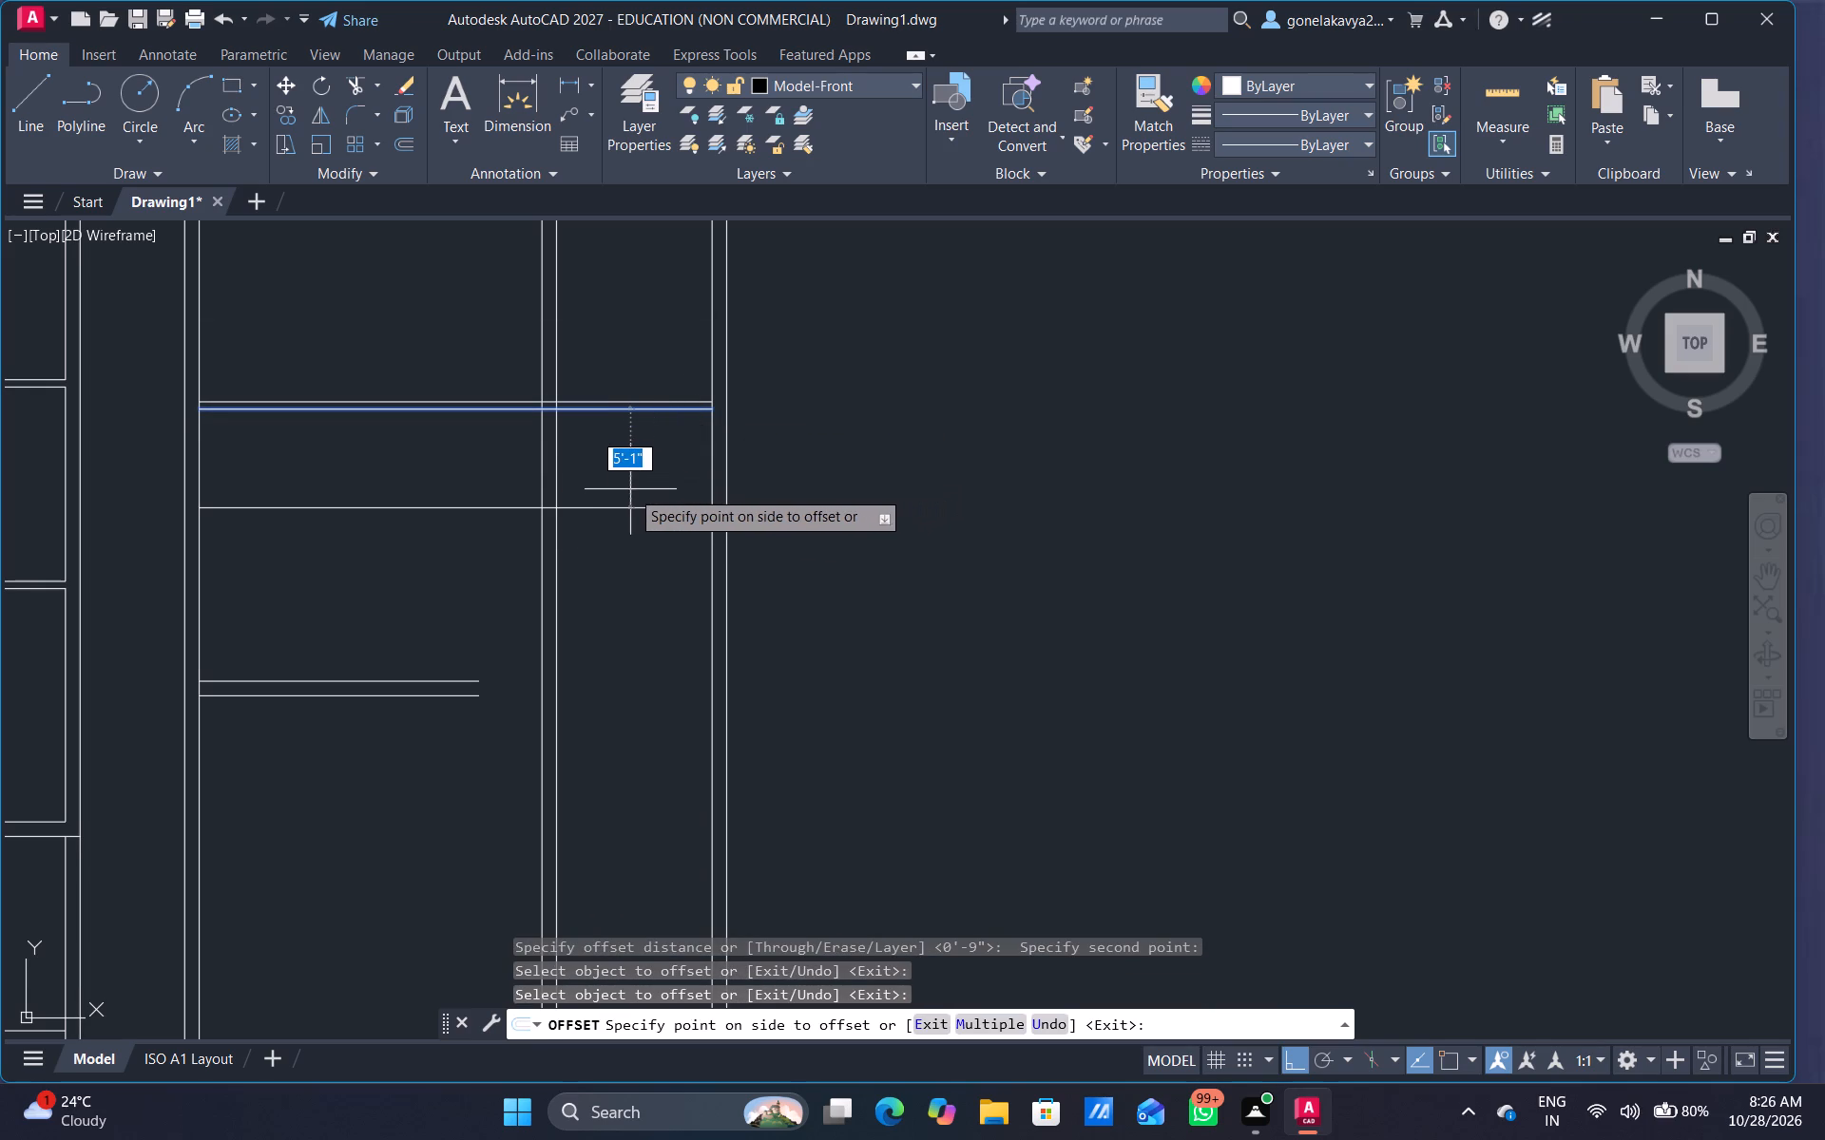
type("6'")
key("Return")
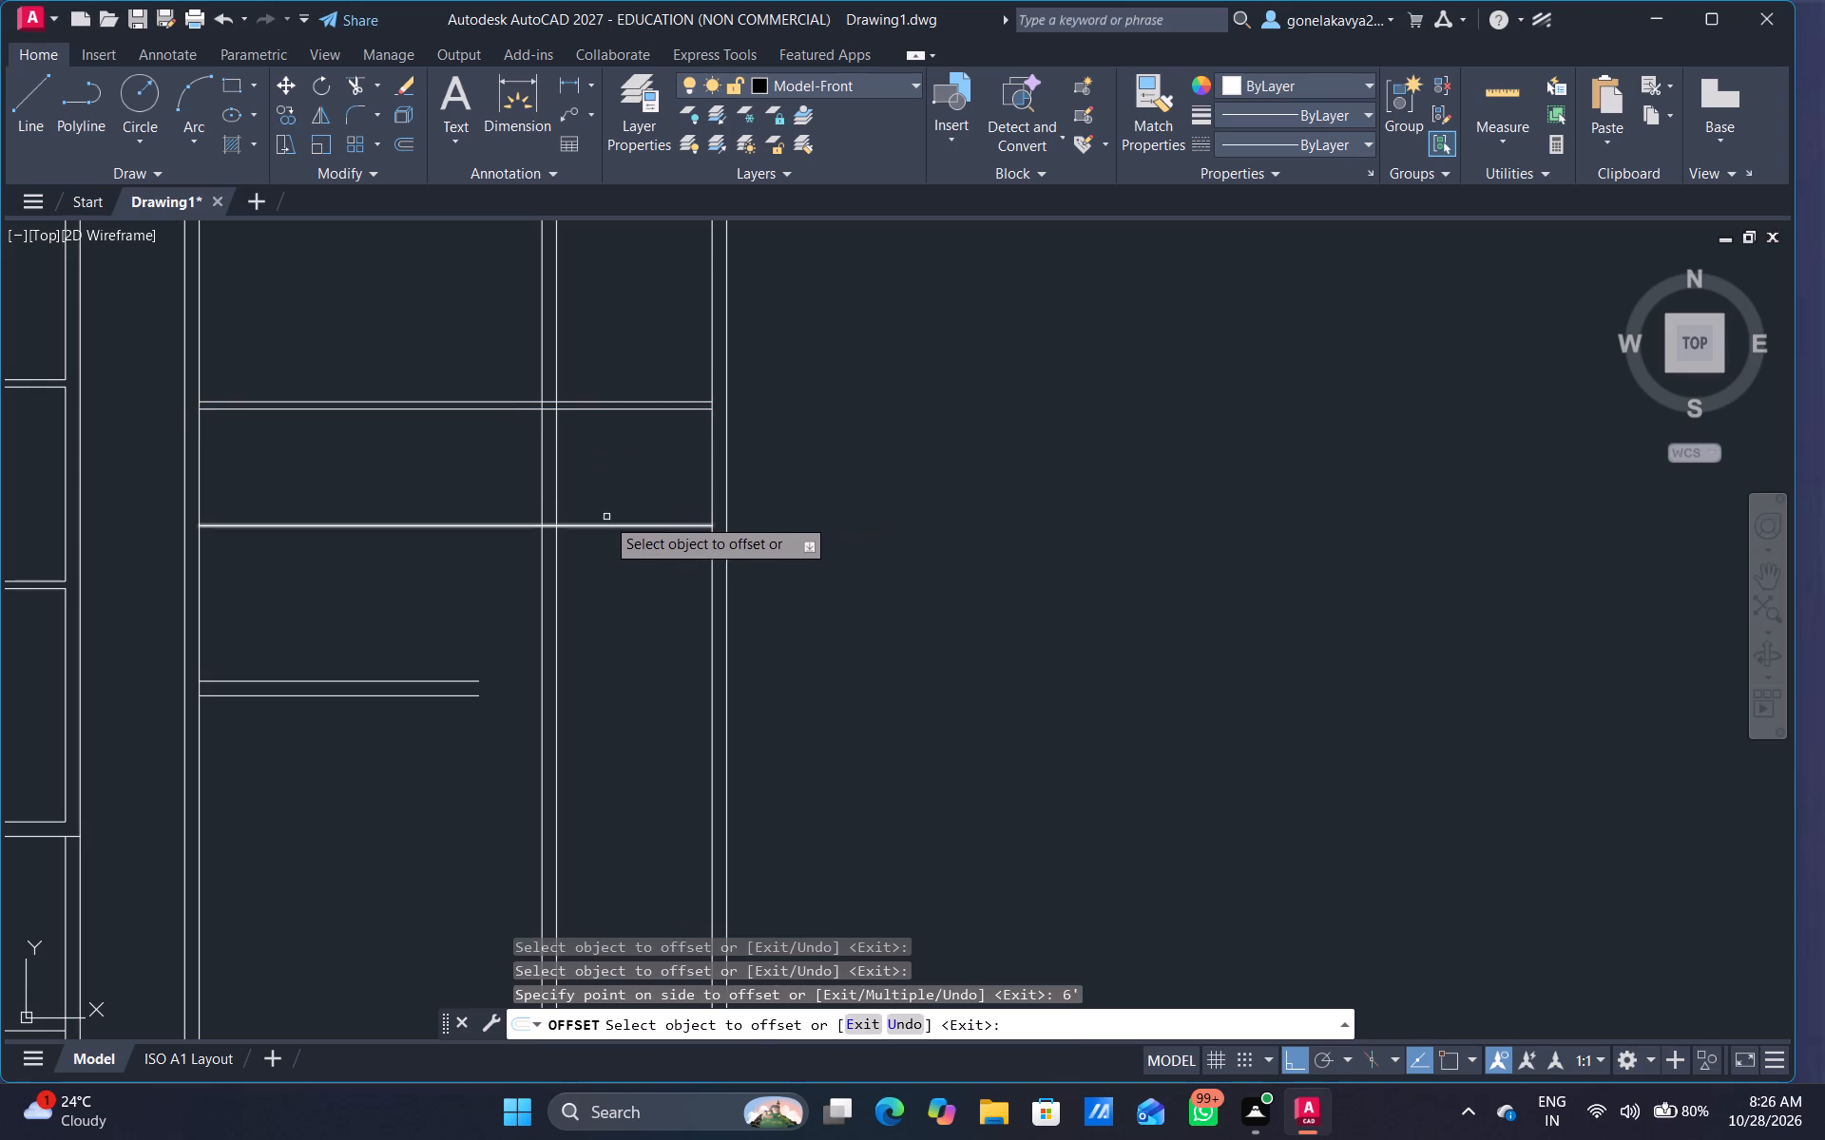
Offset the new horizontal line 4.5" south to form a second full-width partition.
left_click(644, 522)
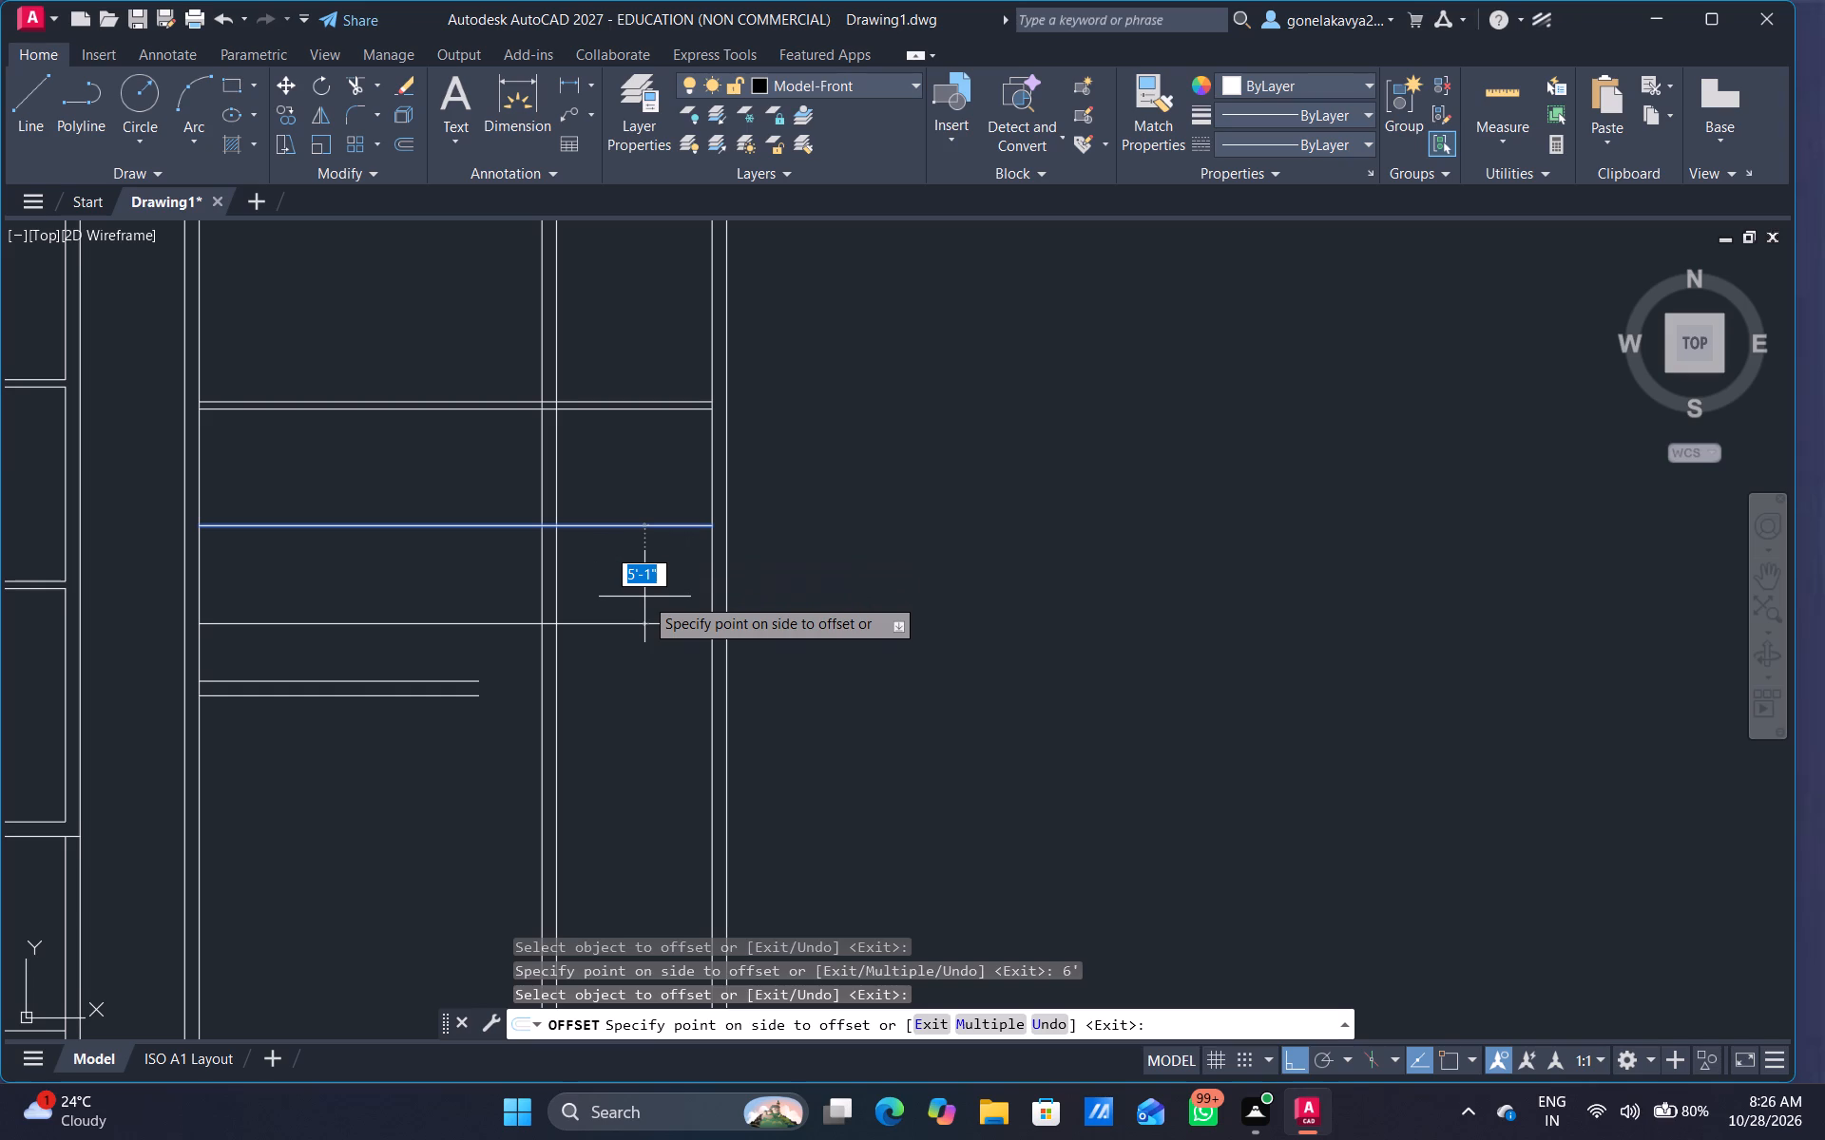
type("4.5")
key("shift+quotedbl")
key("Return")
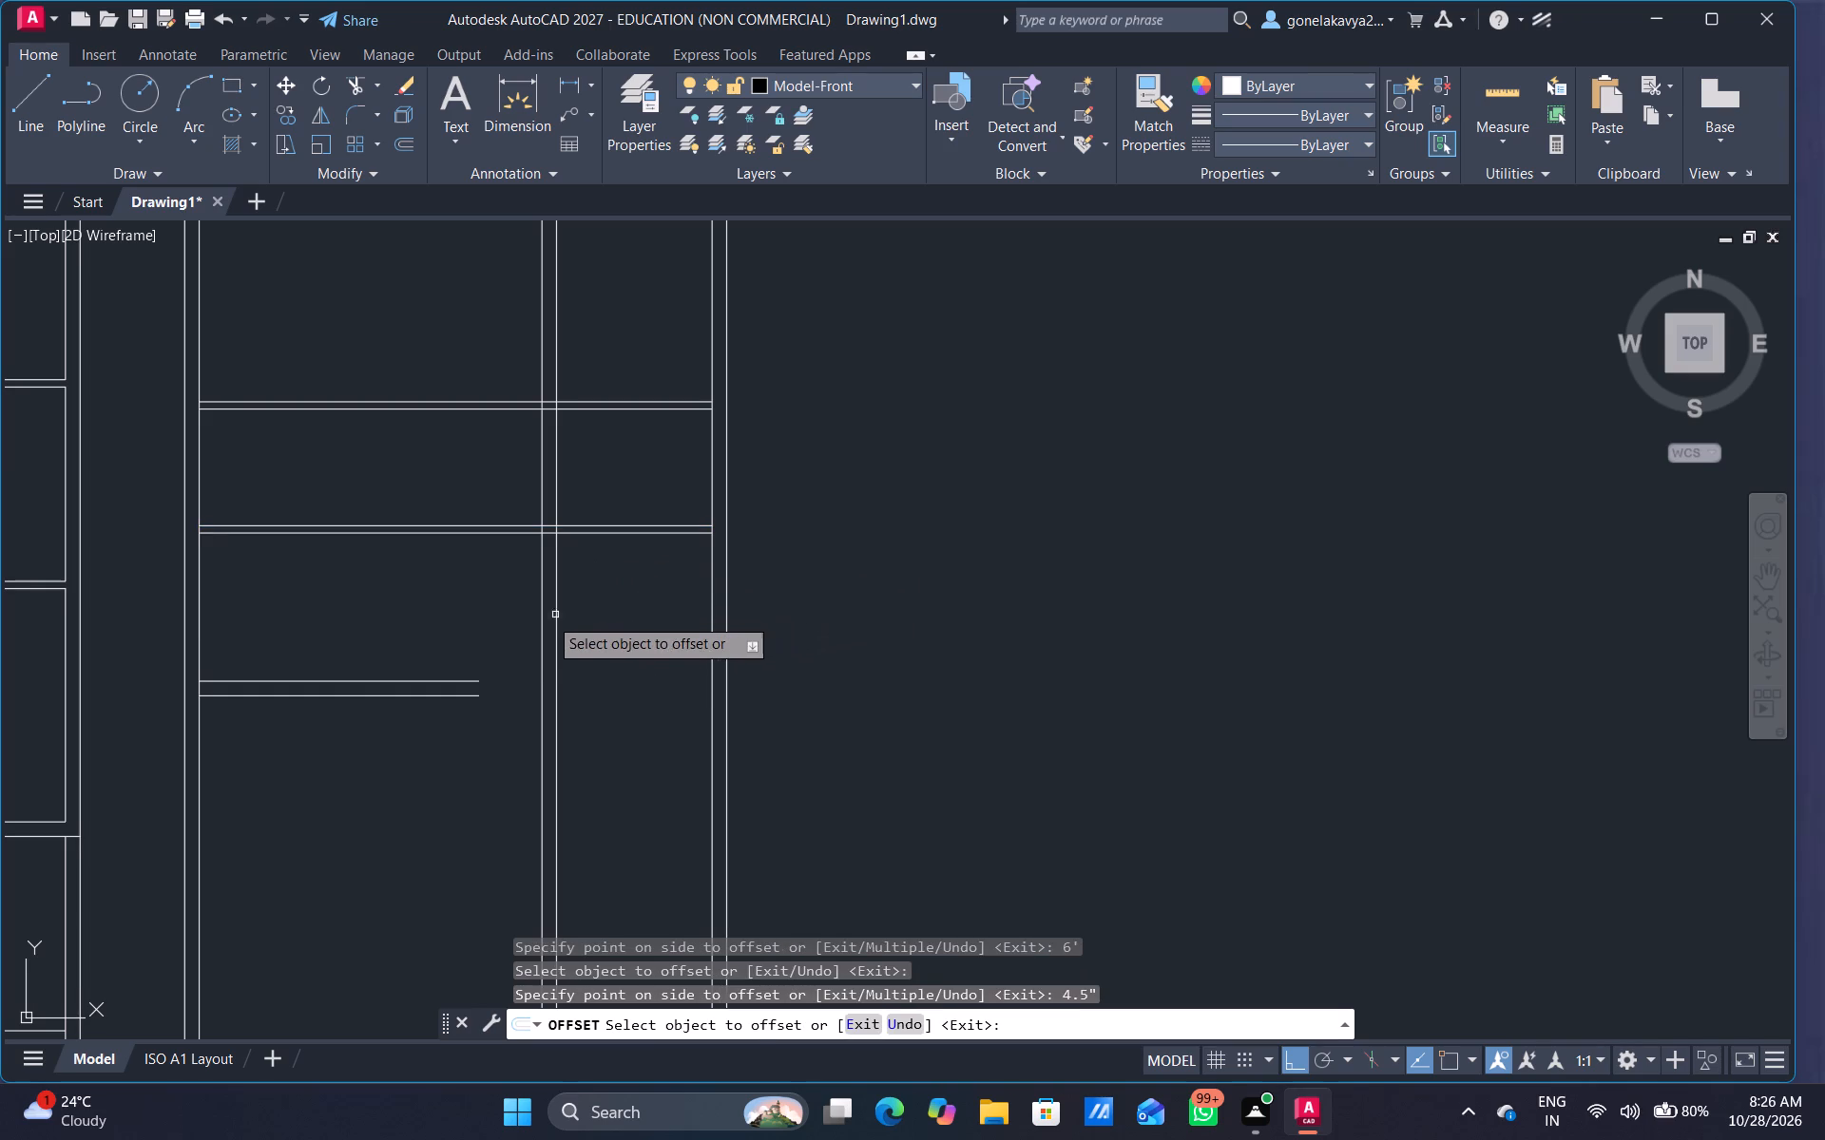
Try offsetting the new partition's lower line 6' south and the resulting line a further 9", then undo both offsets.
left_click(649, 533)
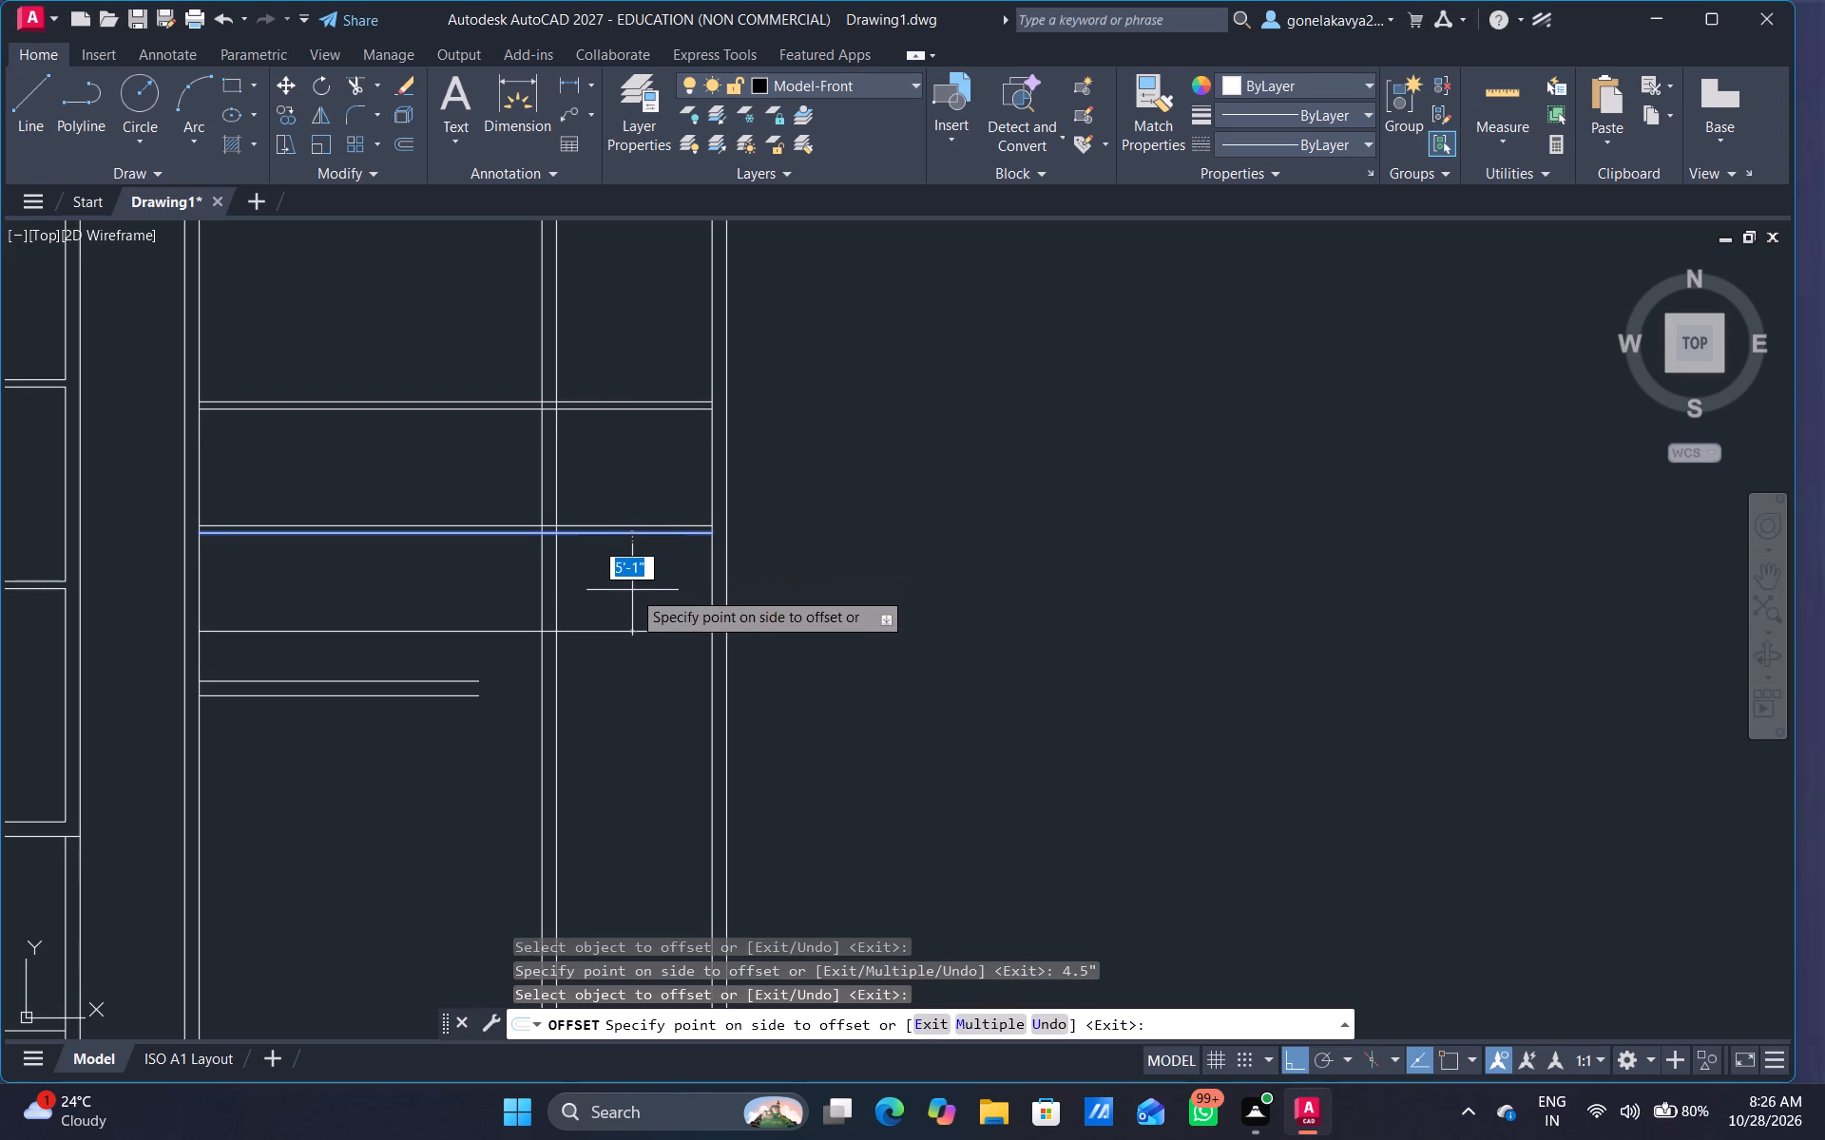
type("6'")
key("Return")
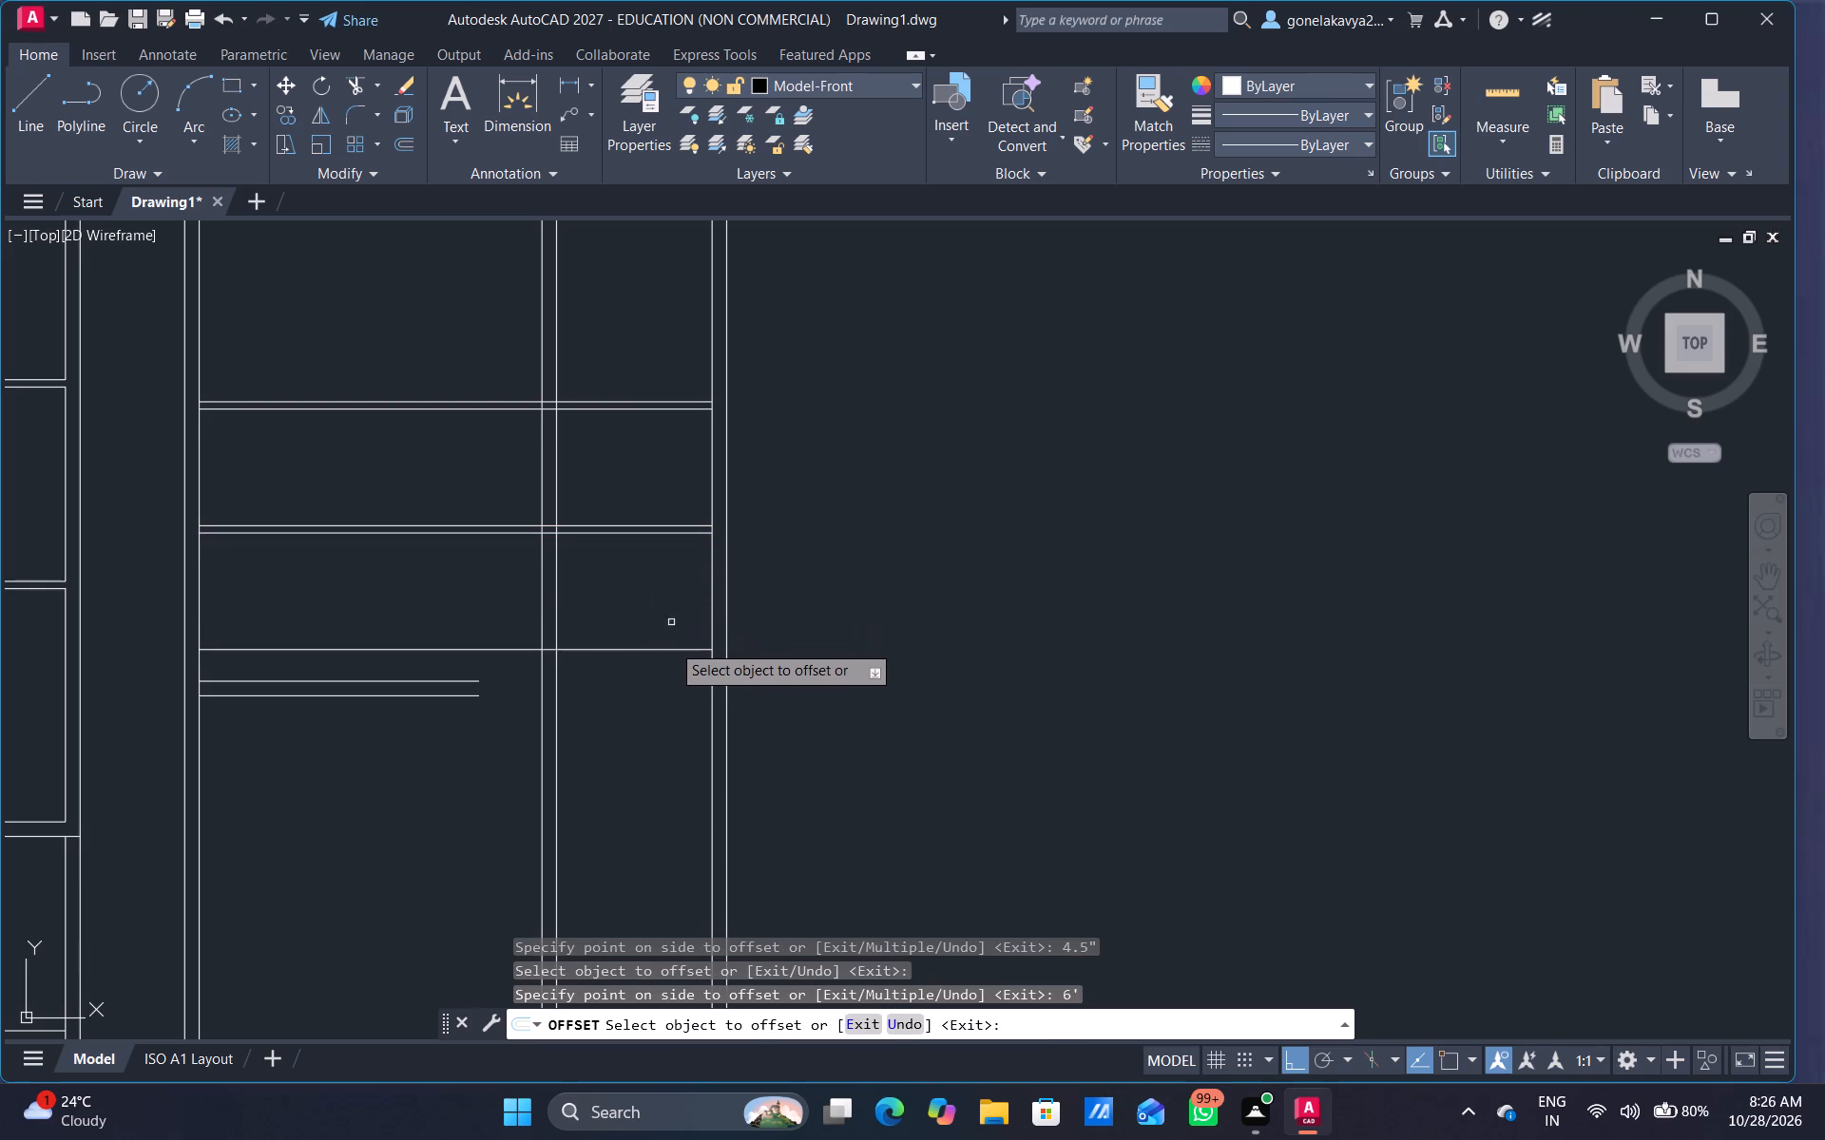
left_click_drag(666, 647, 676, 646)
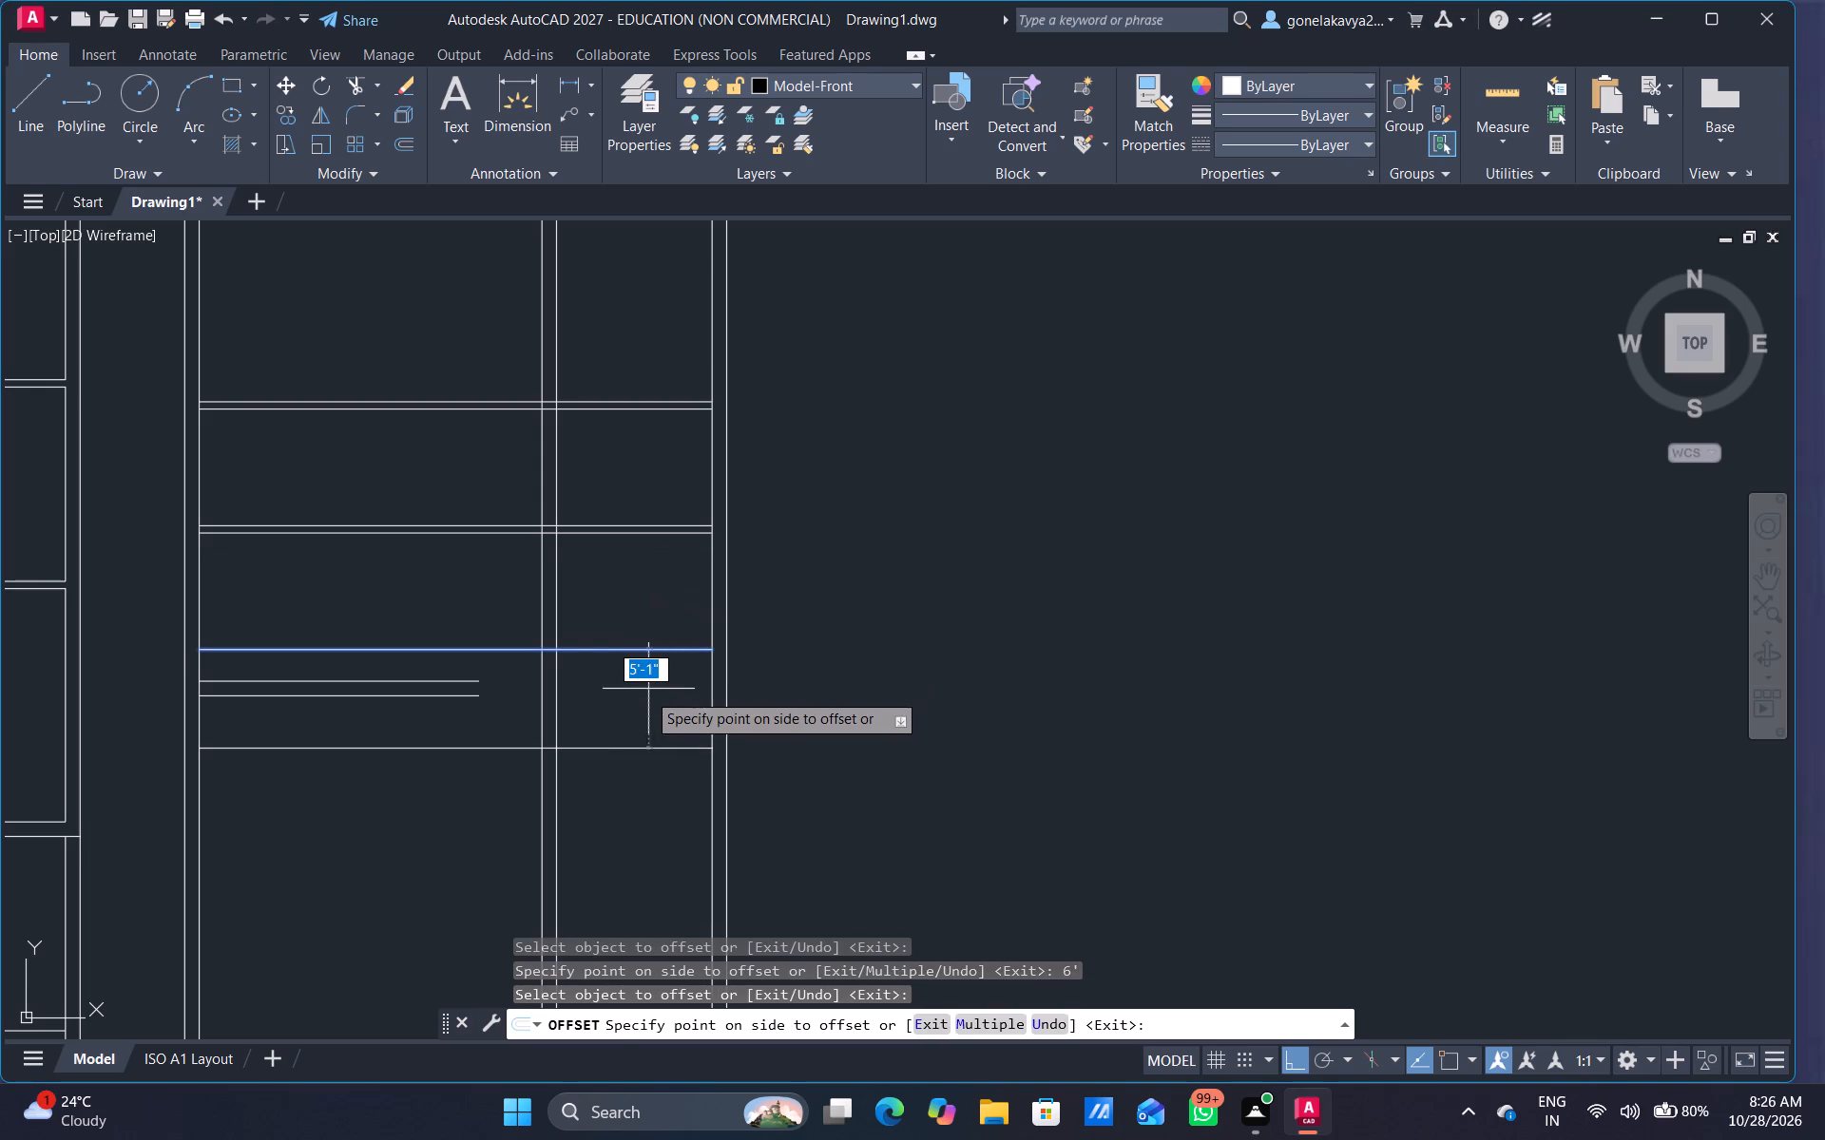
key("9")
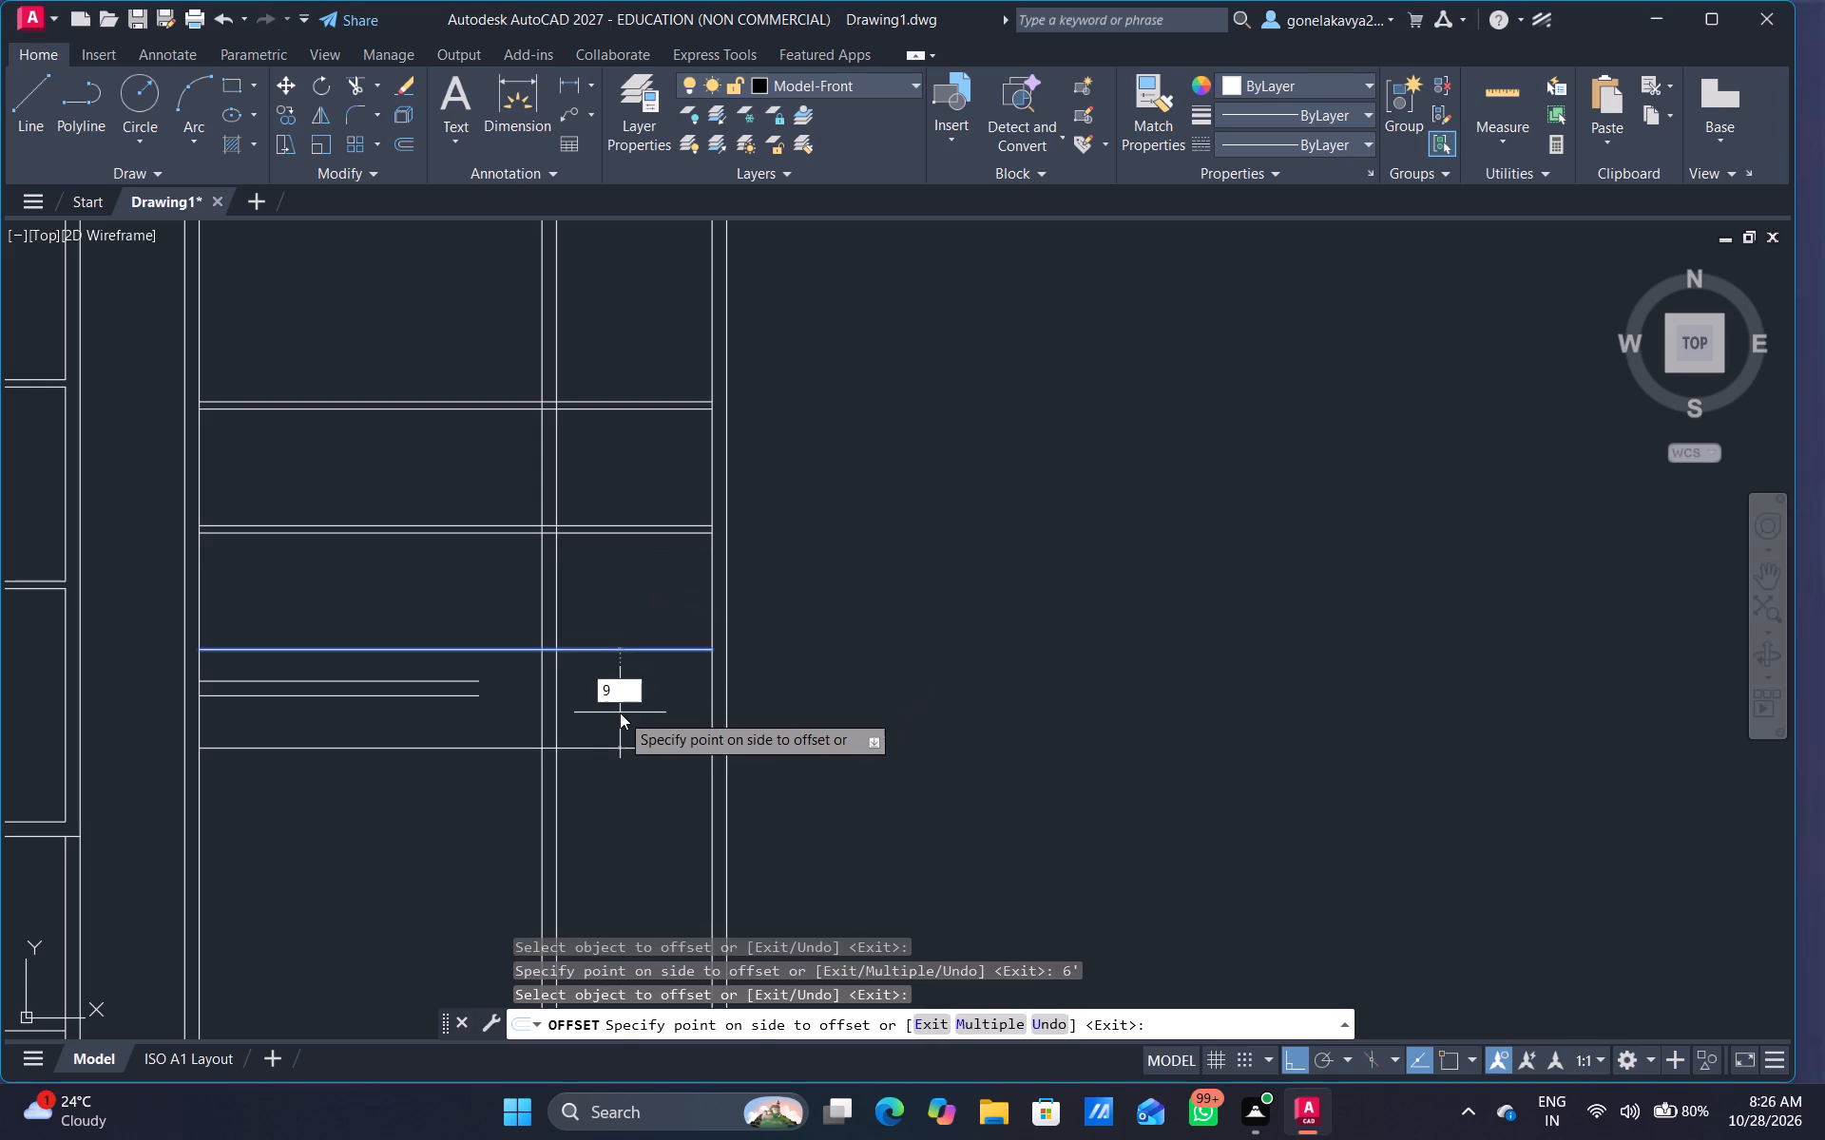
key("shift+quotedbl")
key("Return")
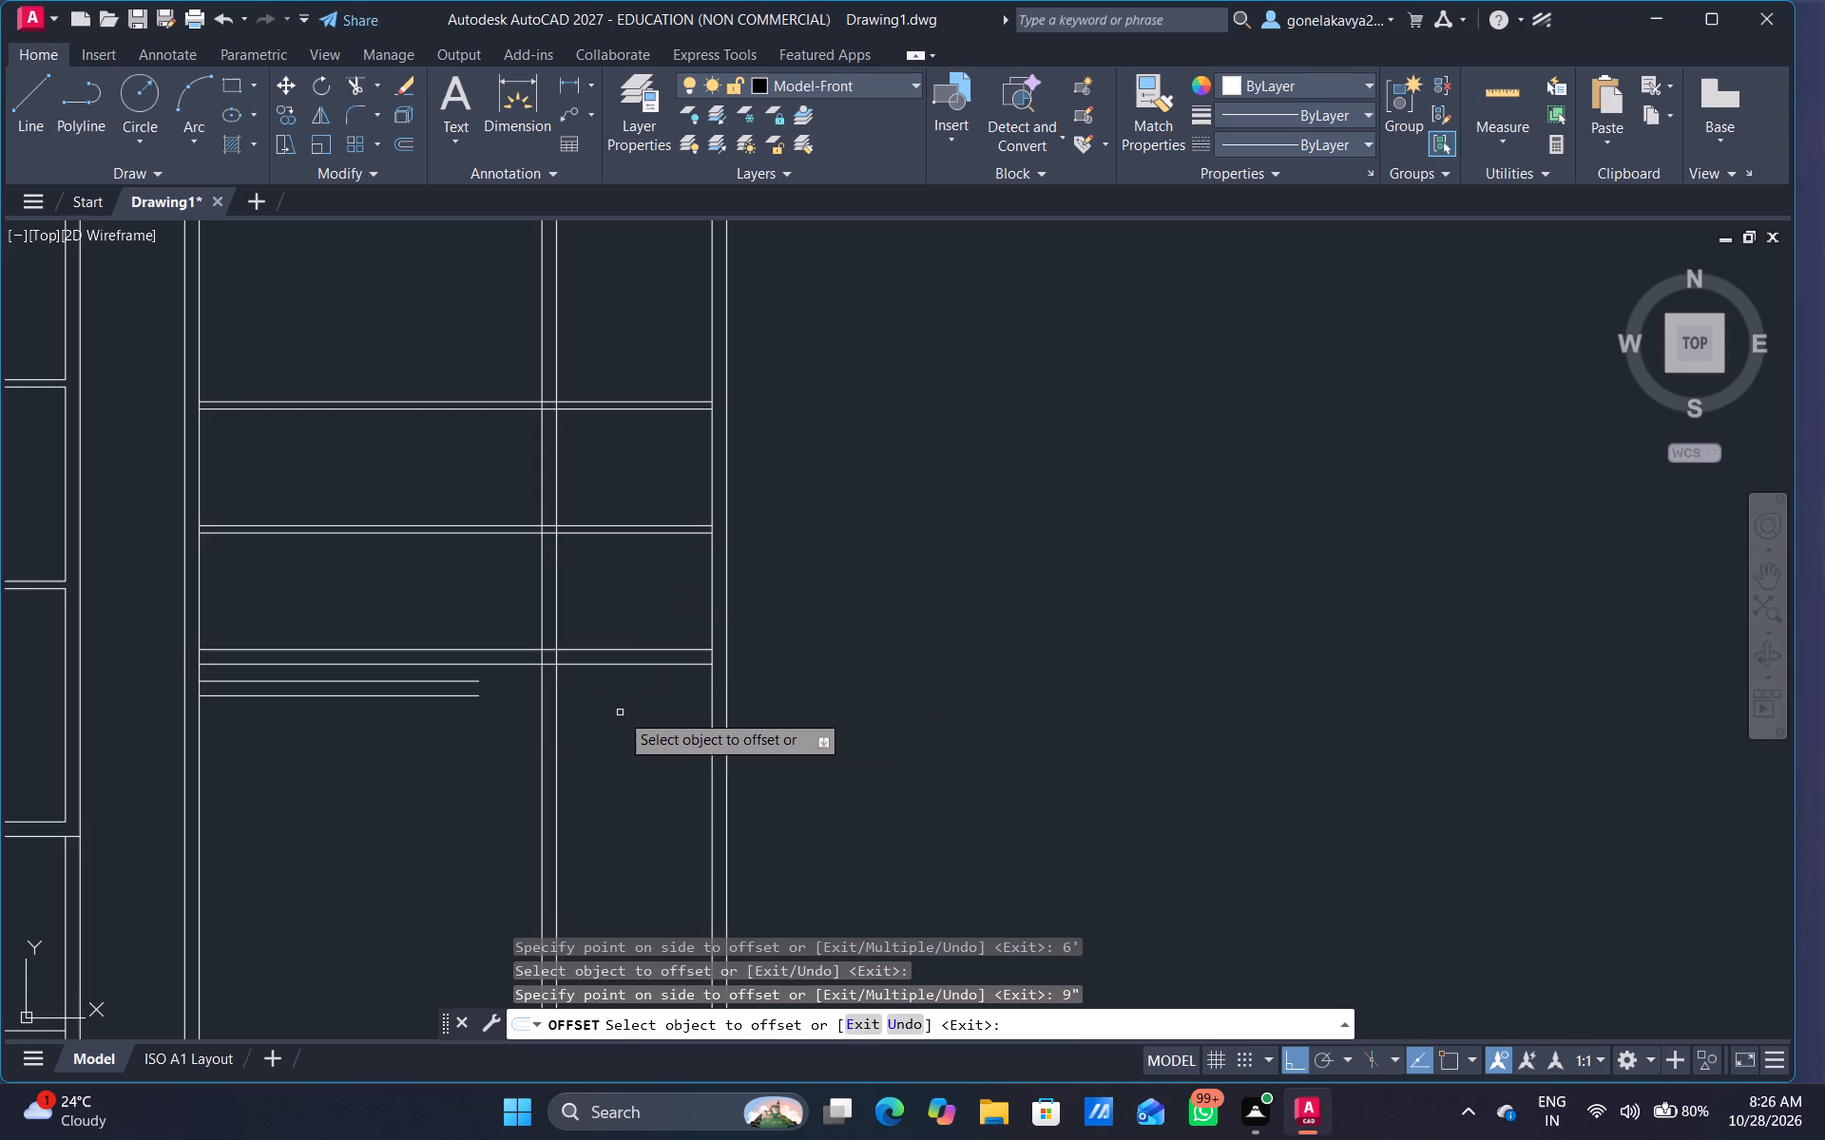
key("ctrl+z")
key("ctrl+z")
Extend both lines of the short 9" horizontal wall eastward, across the vertical wall, to the east wall's outer line.
middle_click_drag(659, 712, 667, 679)
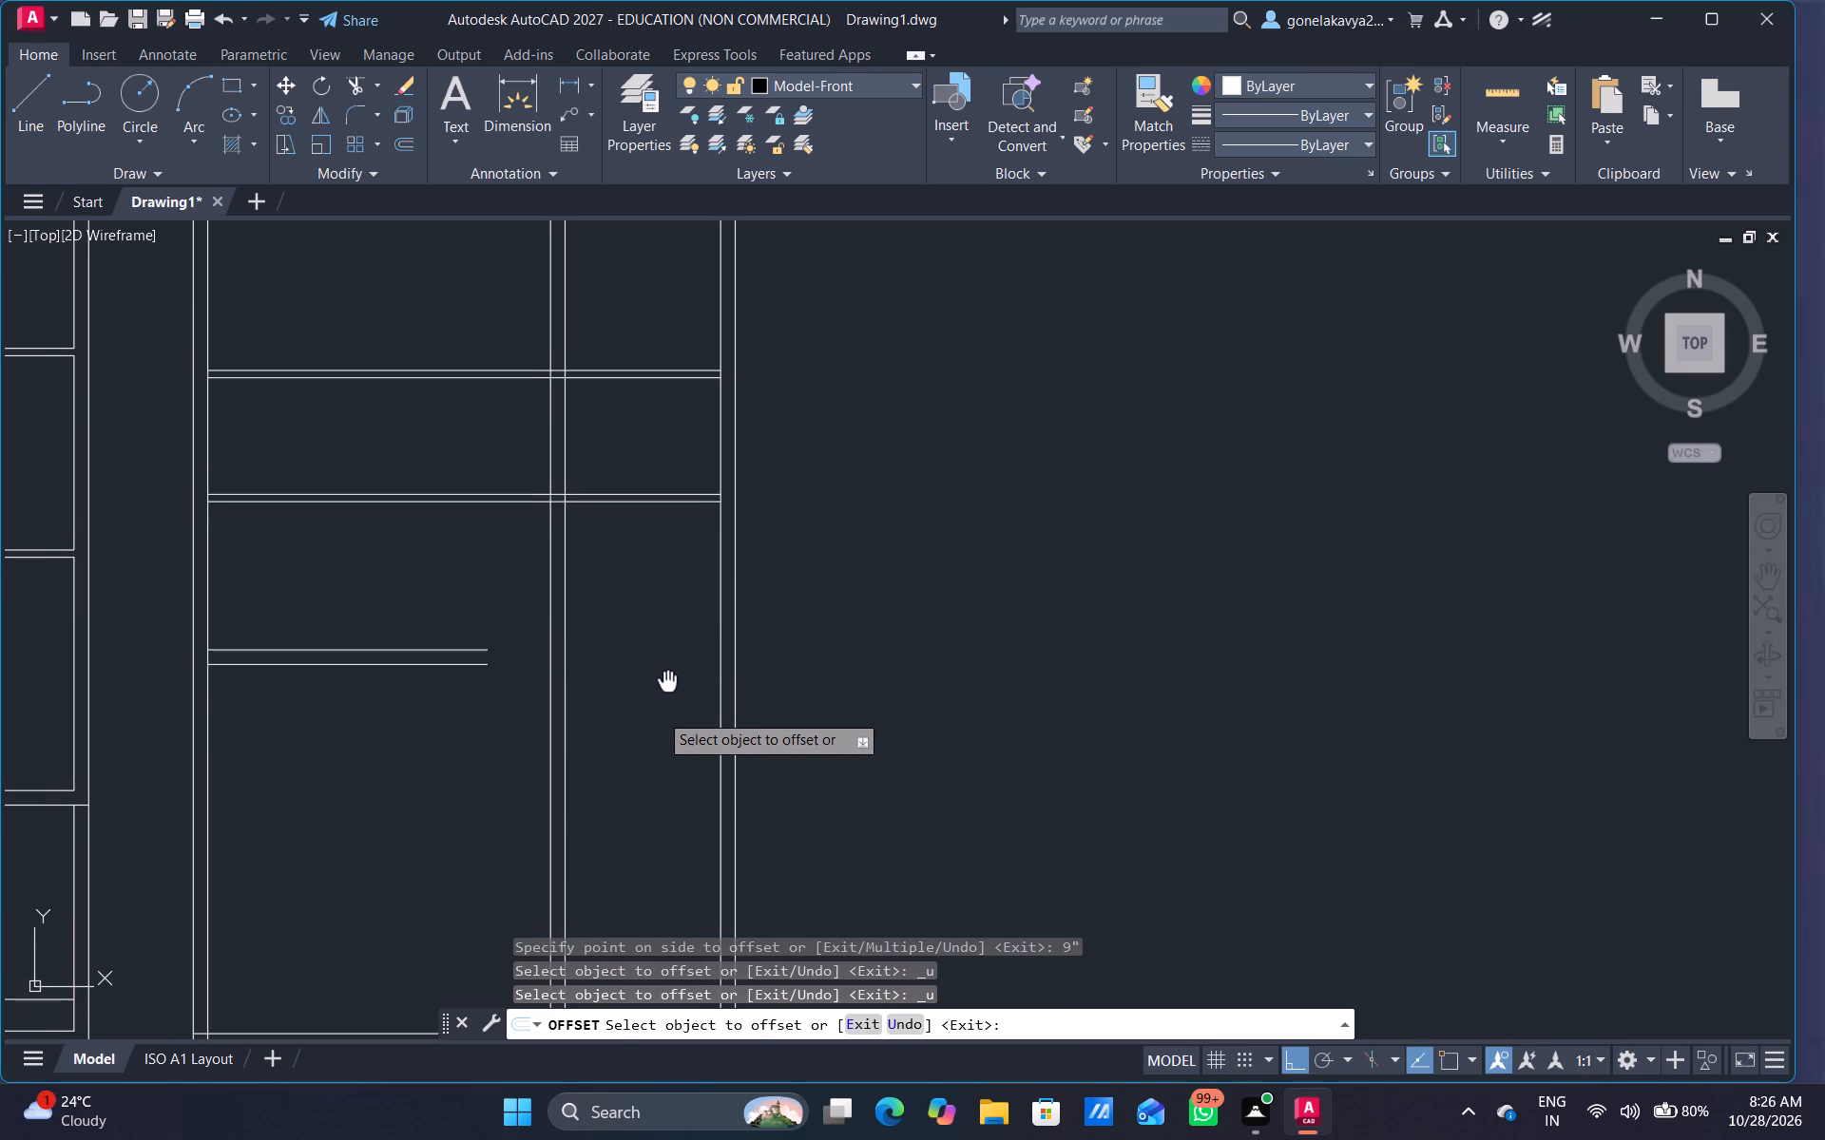
middle_click_drag(667, 679, 668, 666)
key("Escape")
type("ex")
key("space")
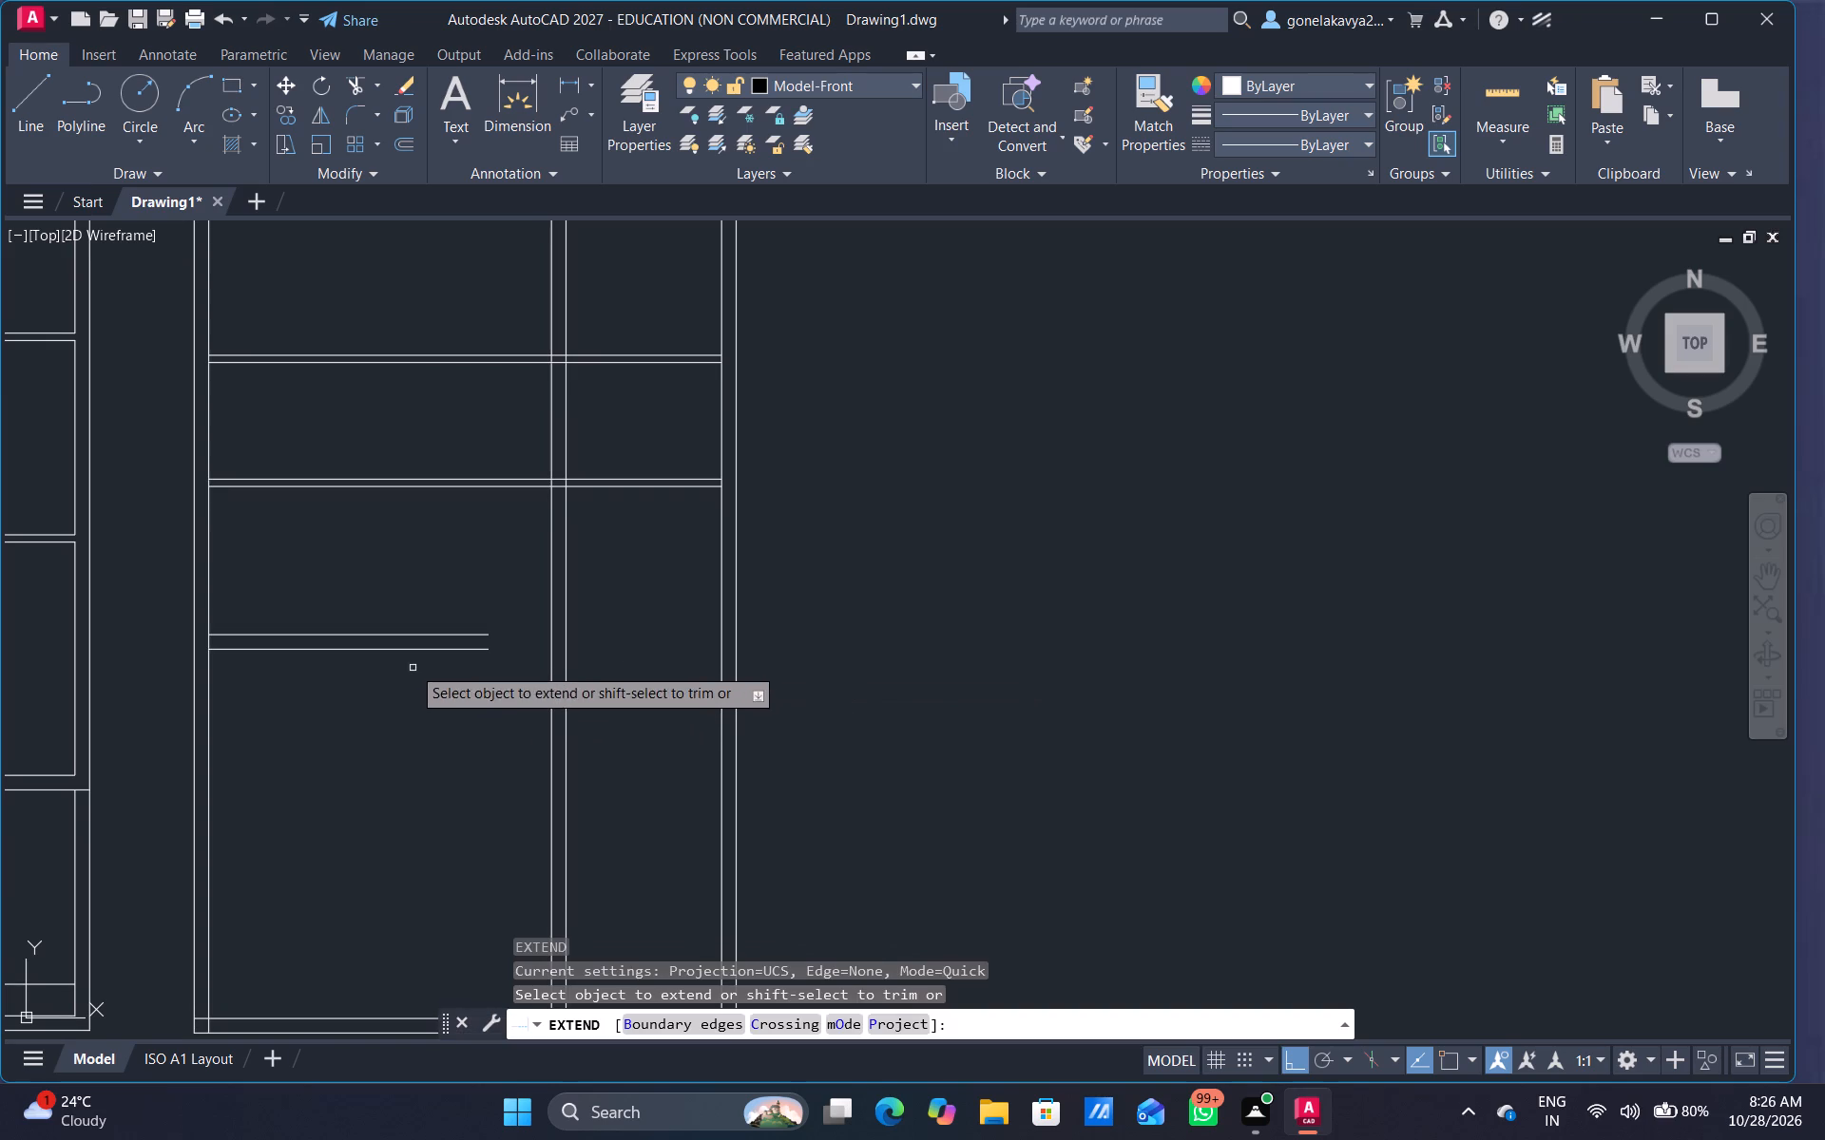
left_click(480, 633)
left_click(488, 644)
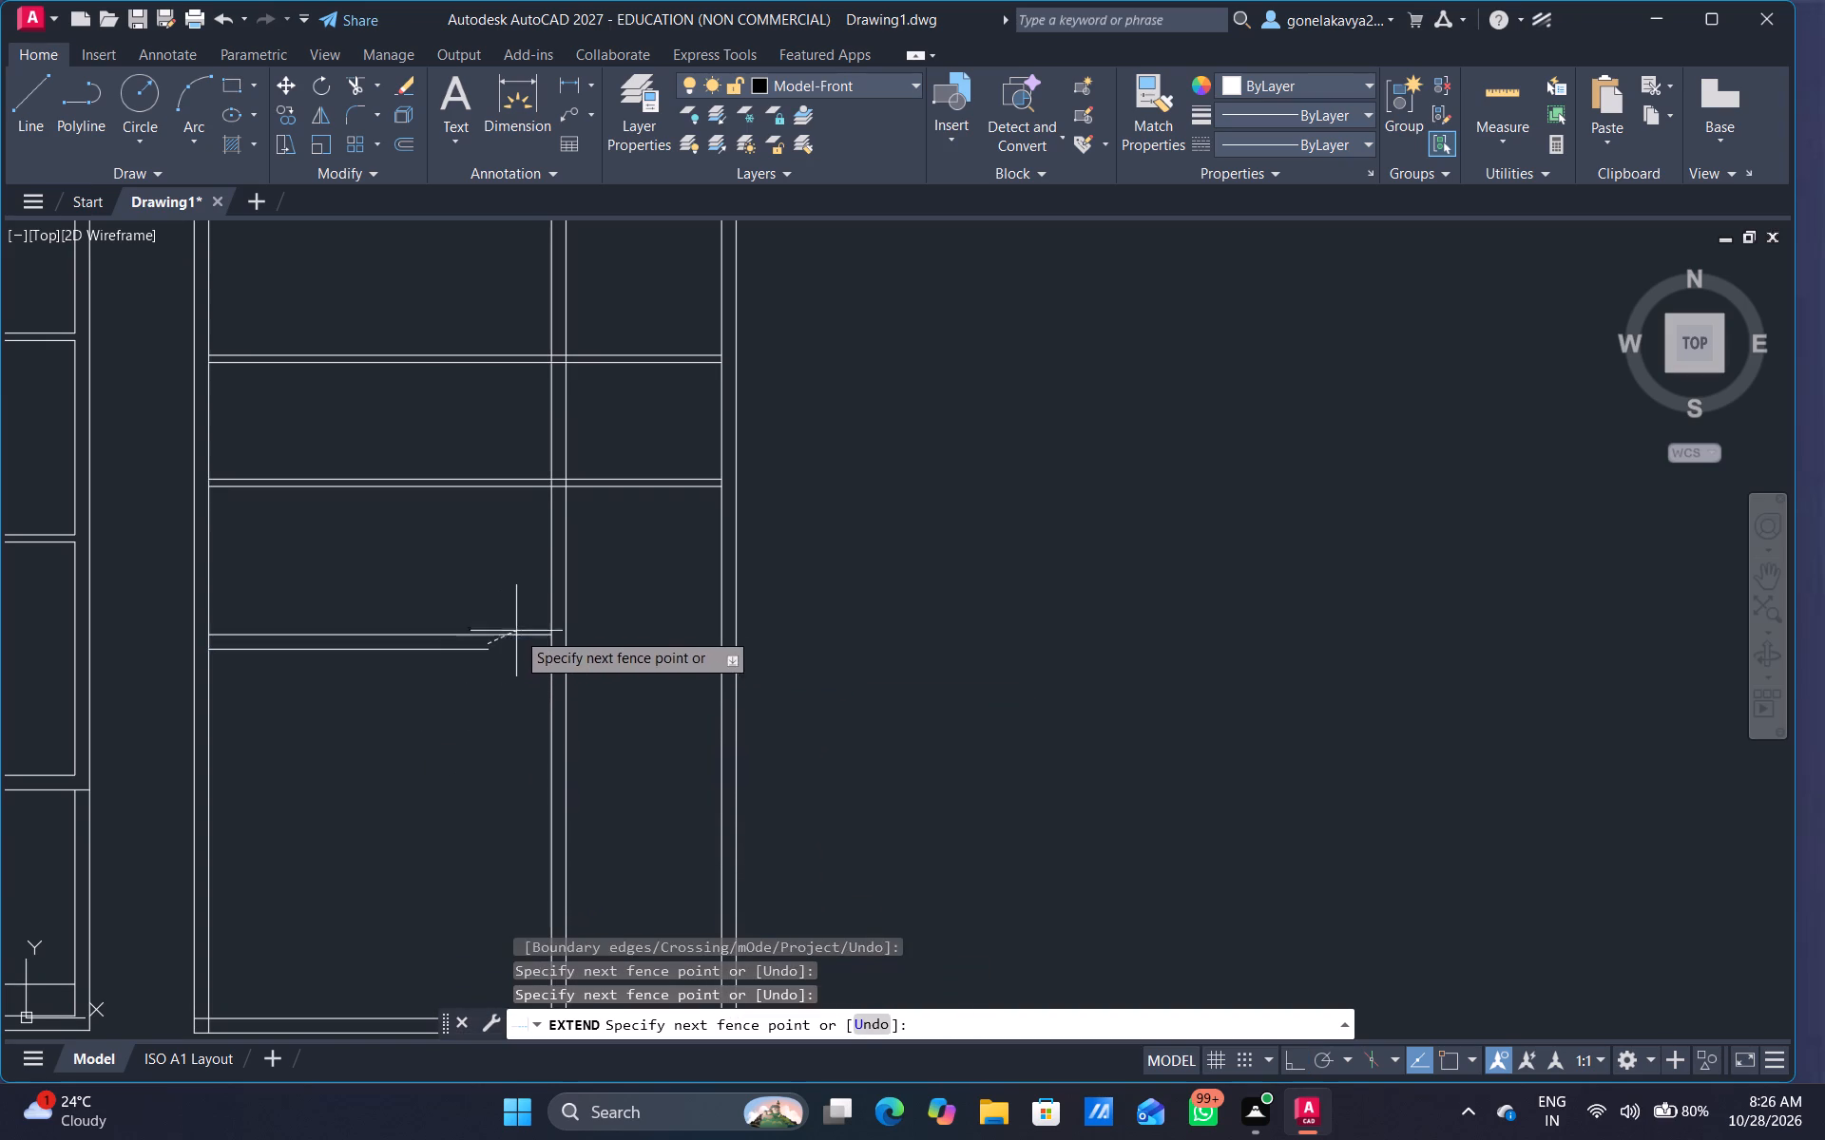
left_click(522, 626)
left_click(531, 634)
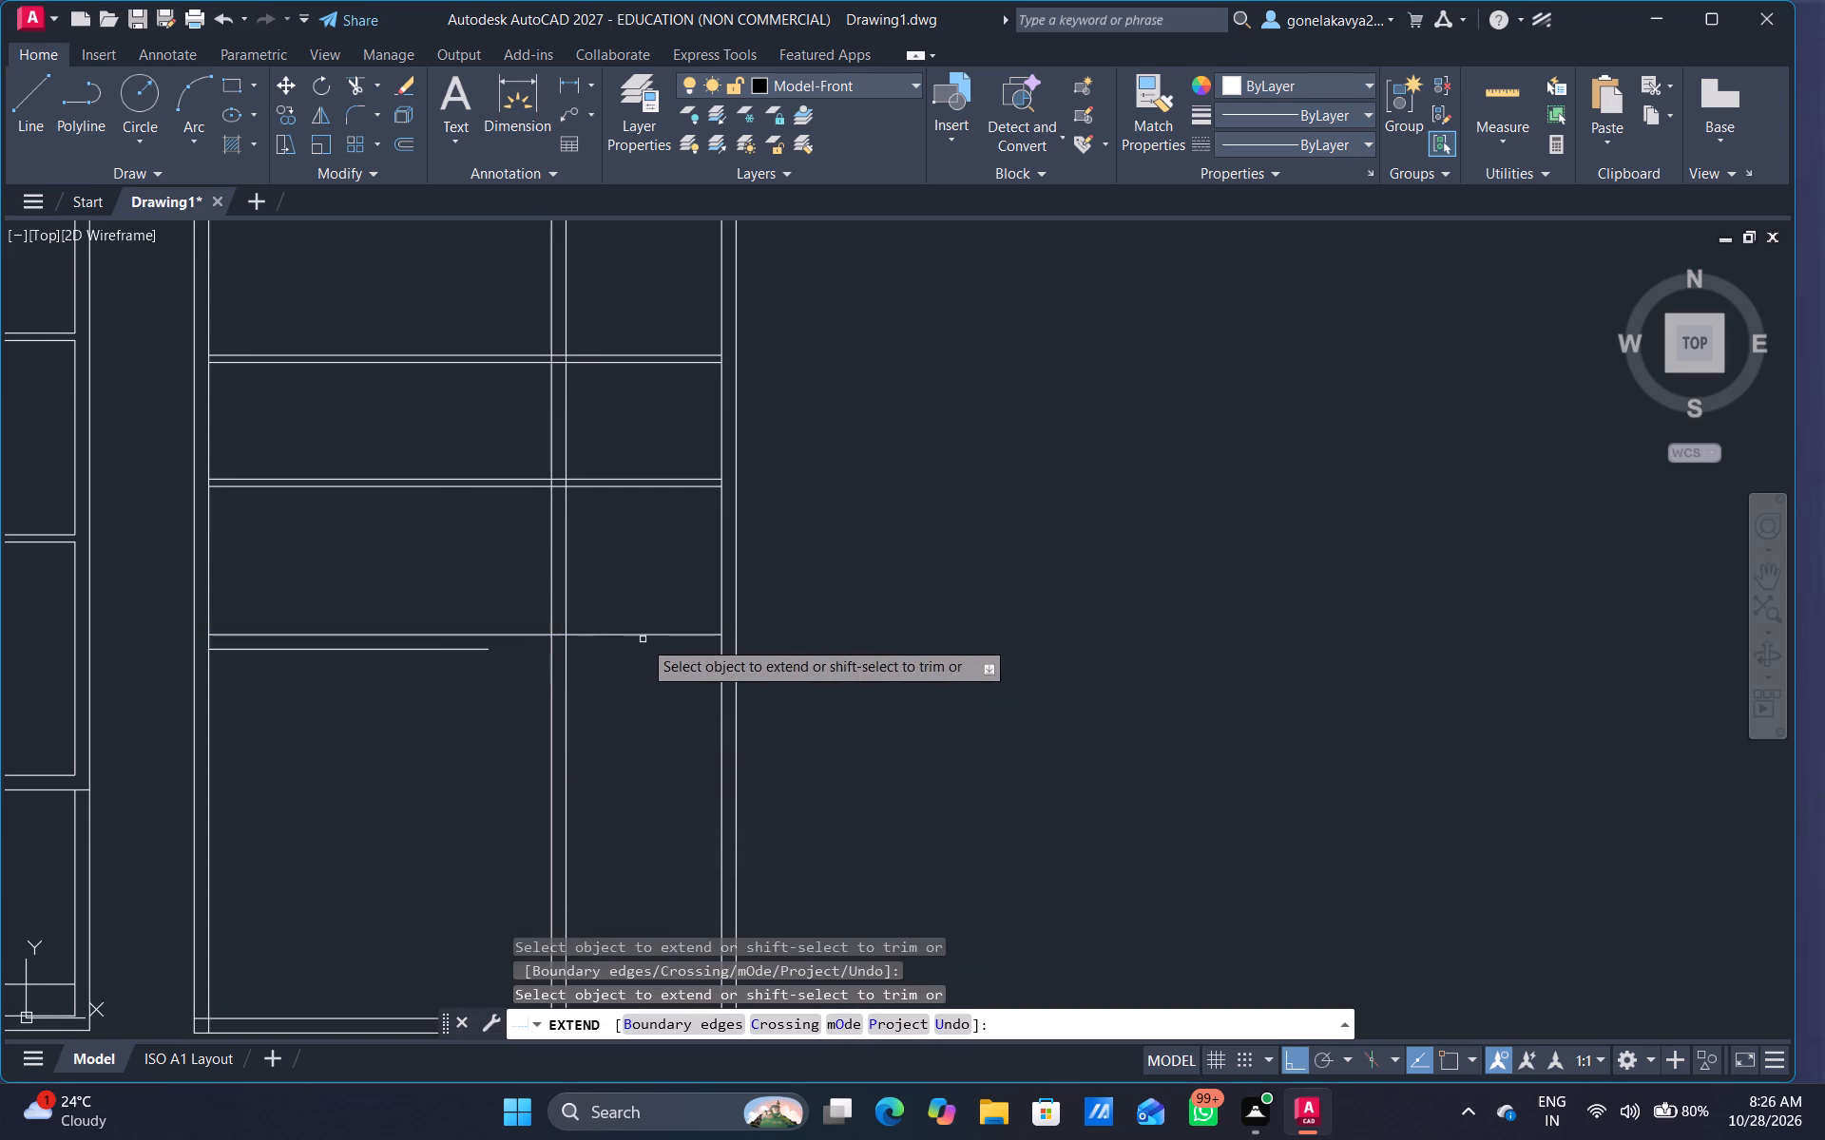
left_click_drag(650, 642, 659, 615)
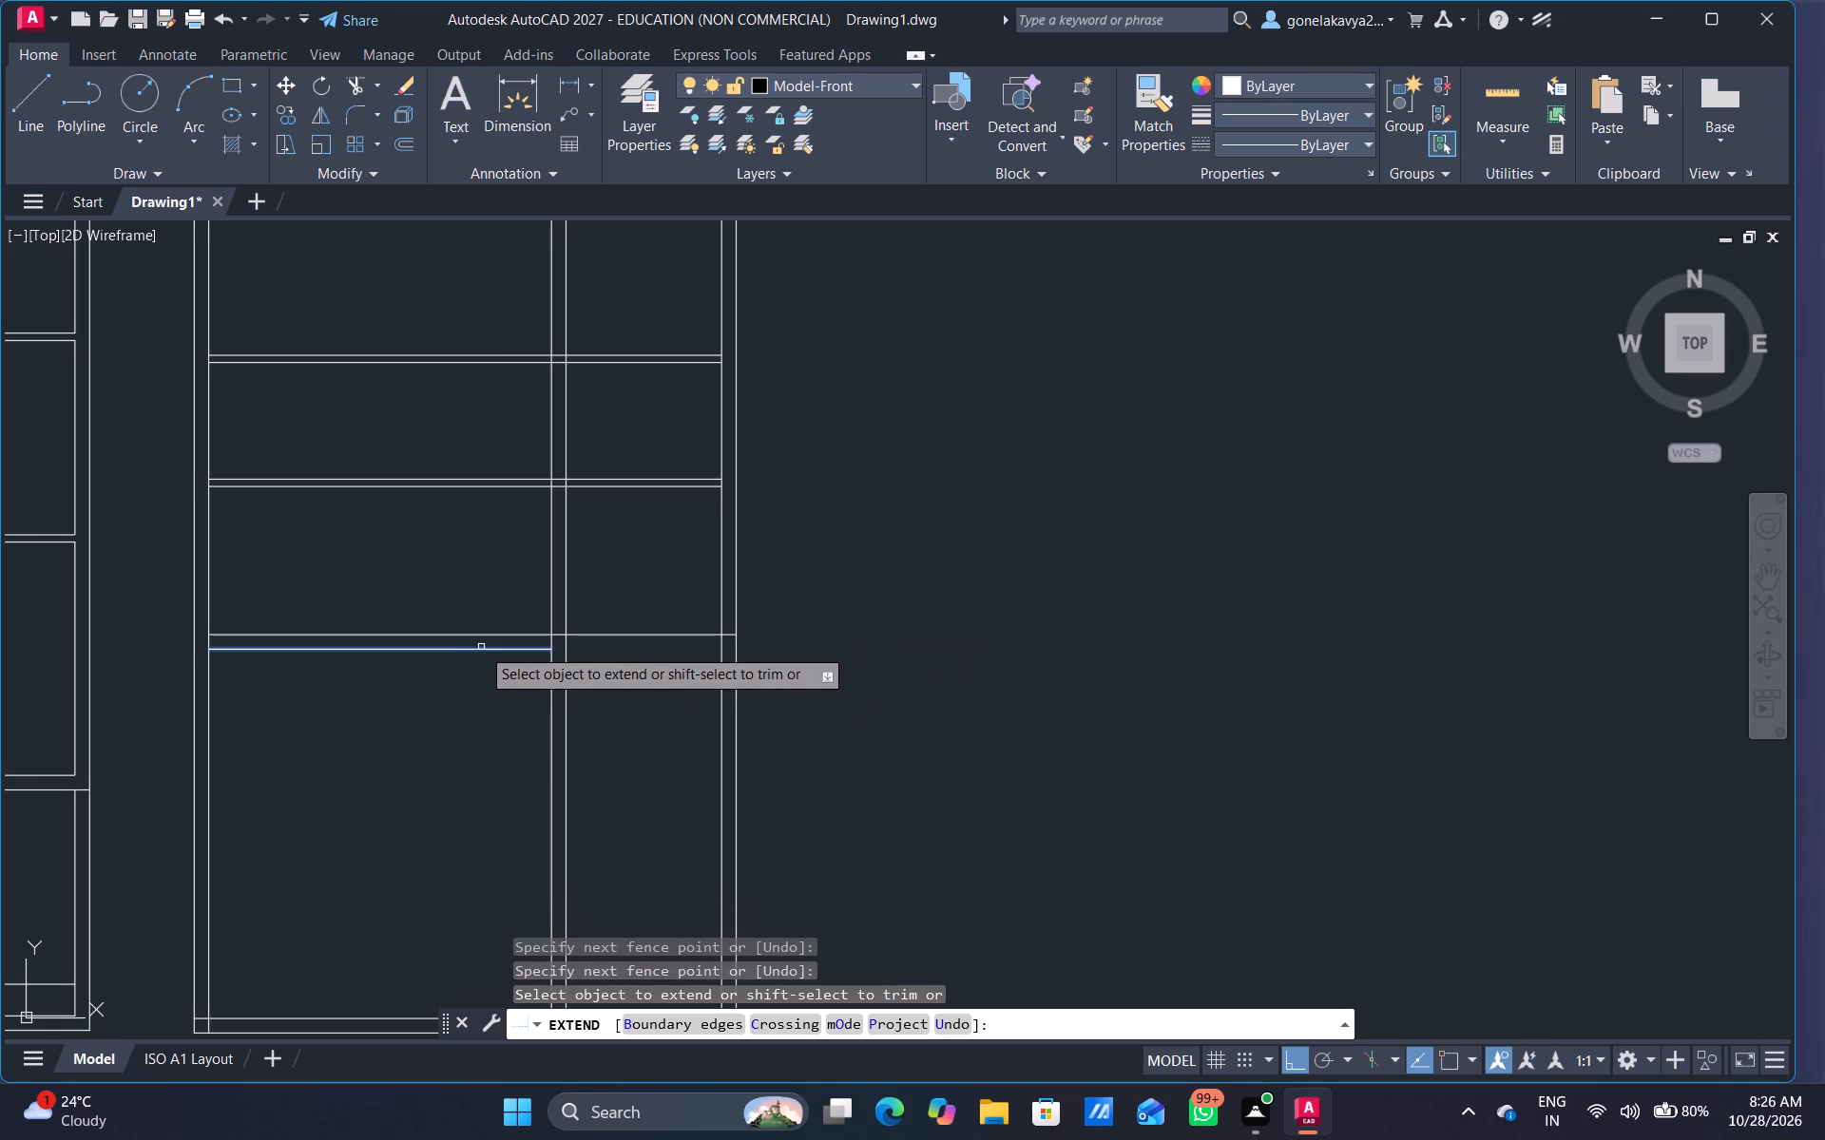
left_click(481, 647)
left_click(526, 648)
left_click(548, 654)
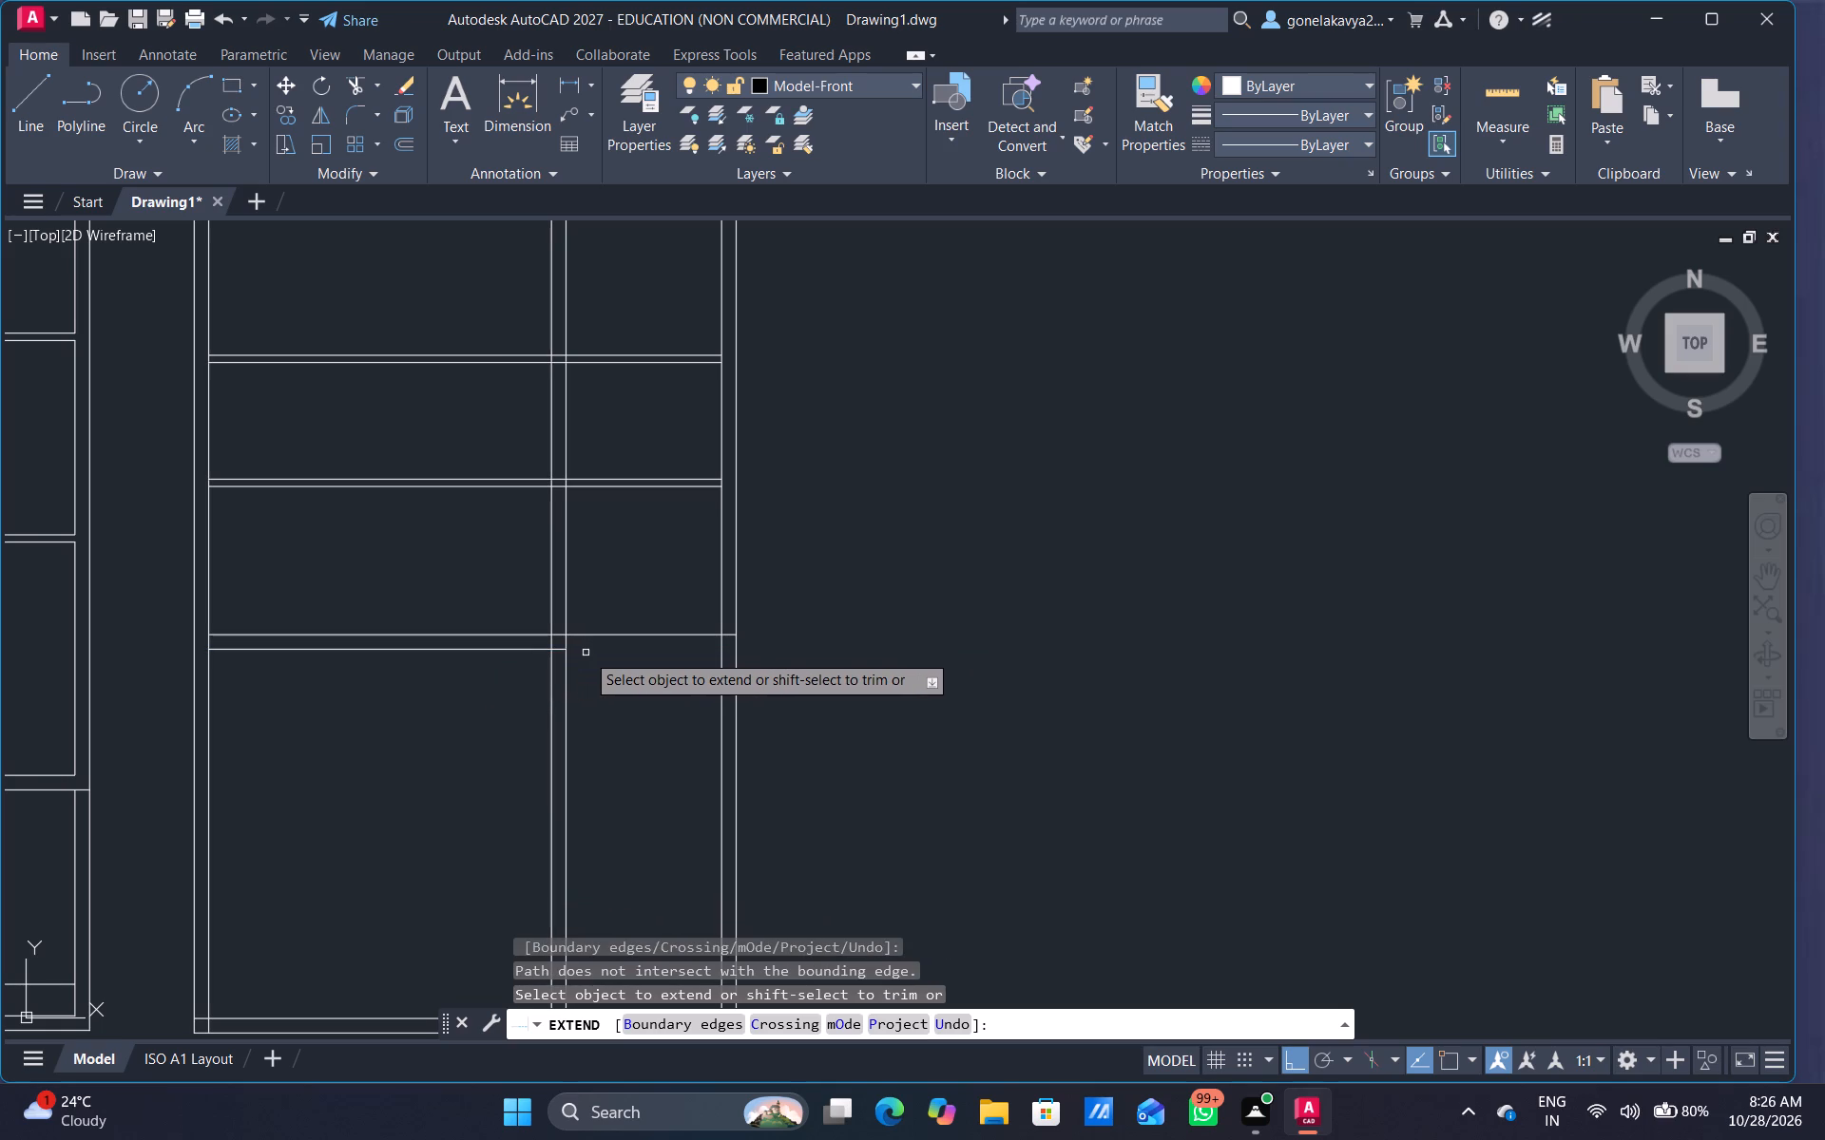
left_click(551, 653)
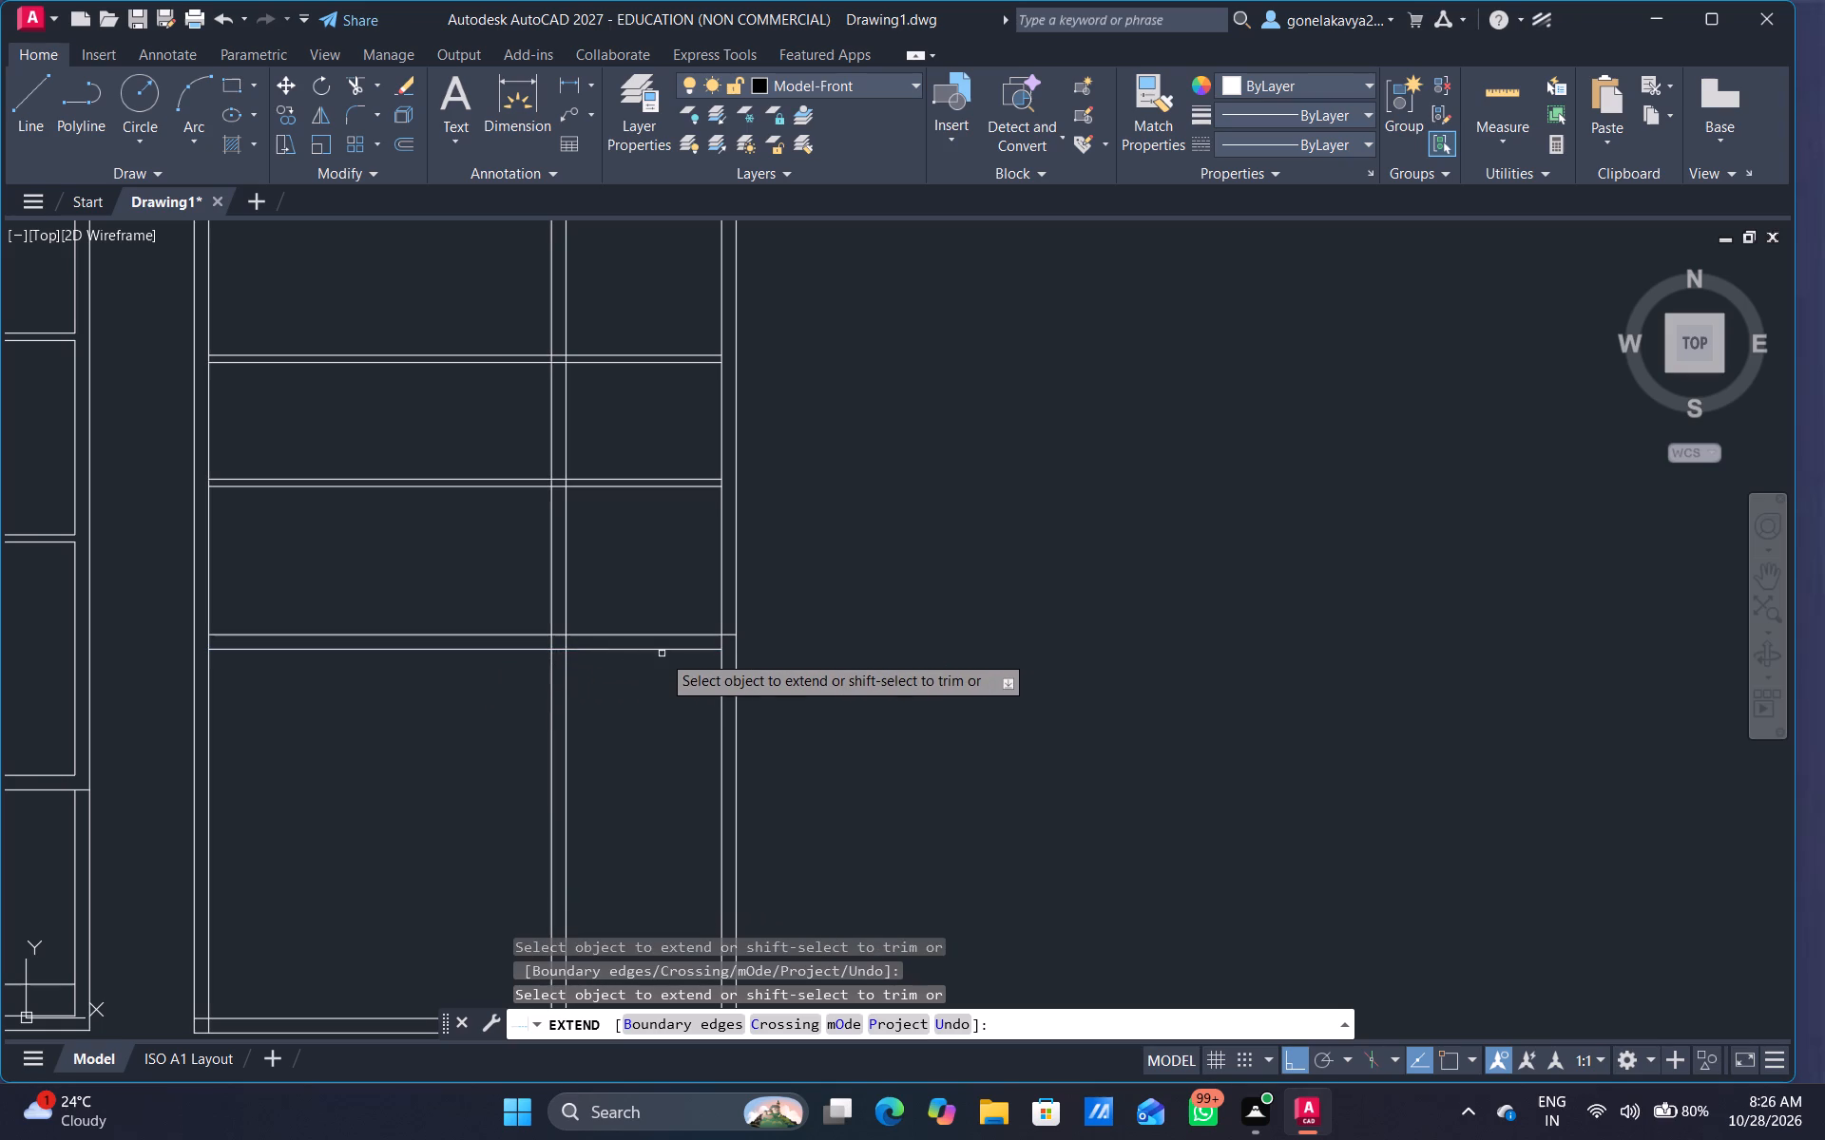
left_click(662, 647)
key("Escape")
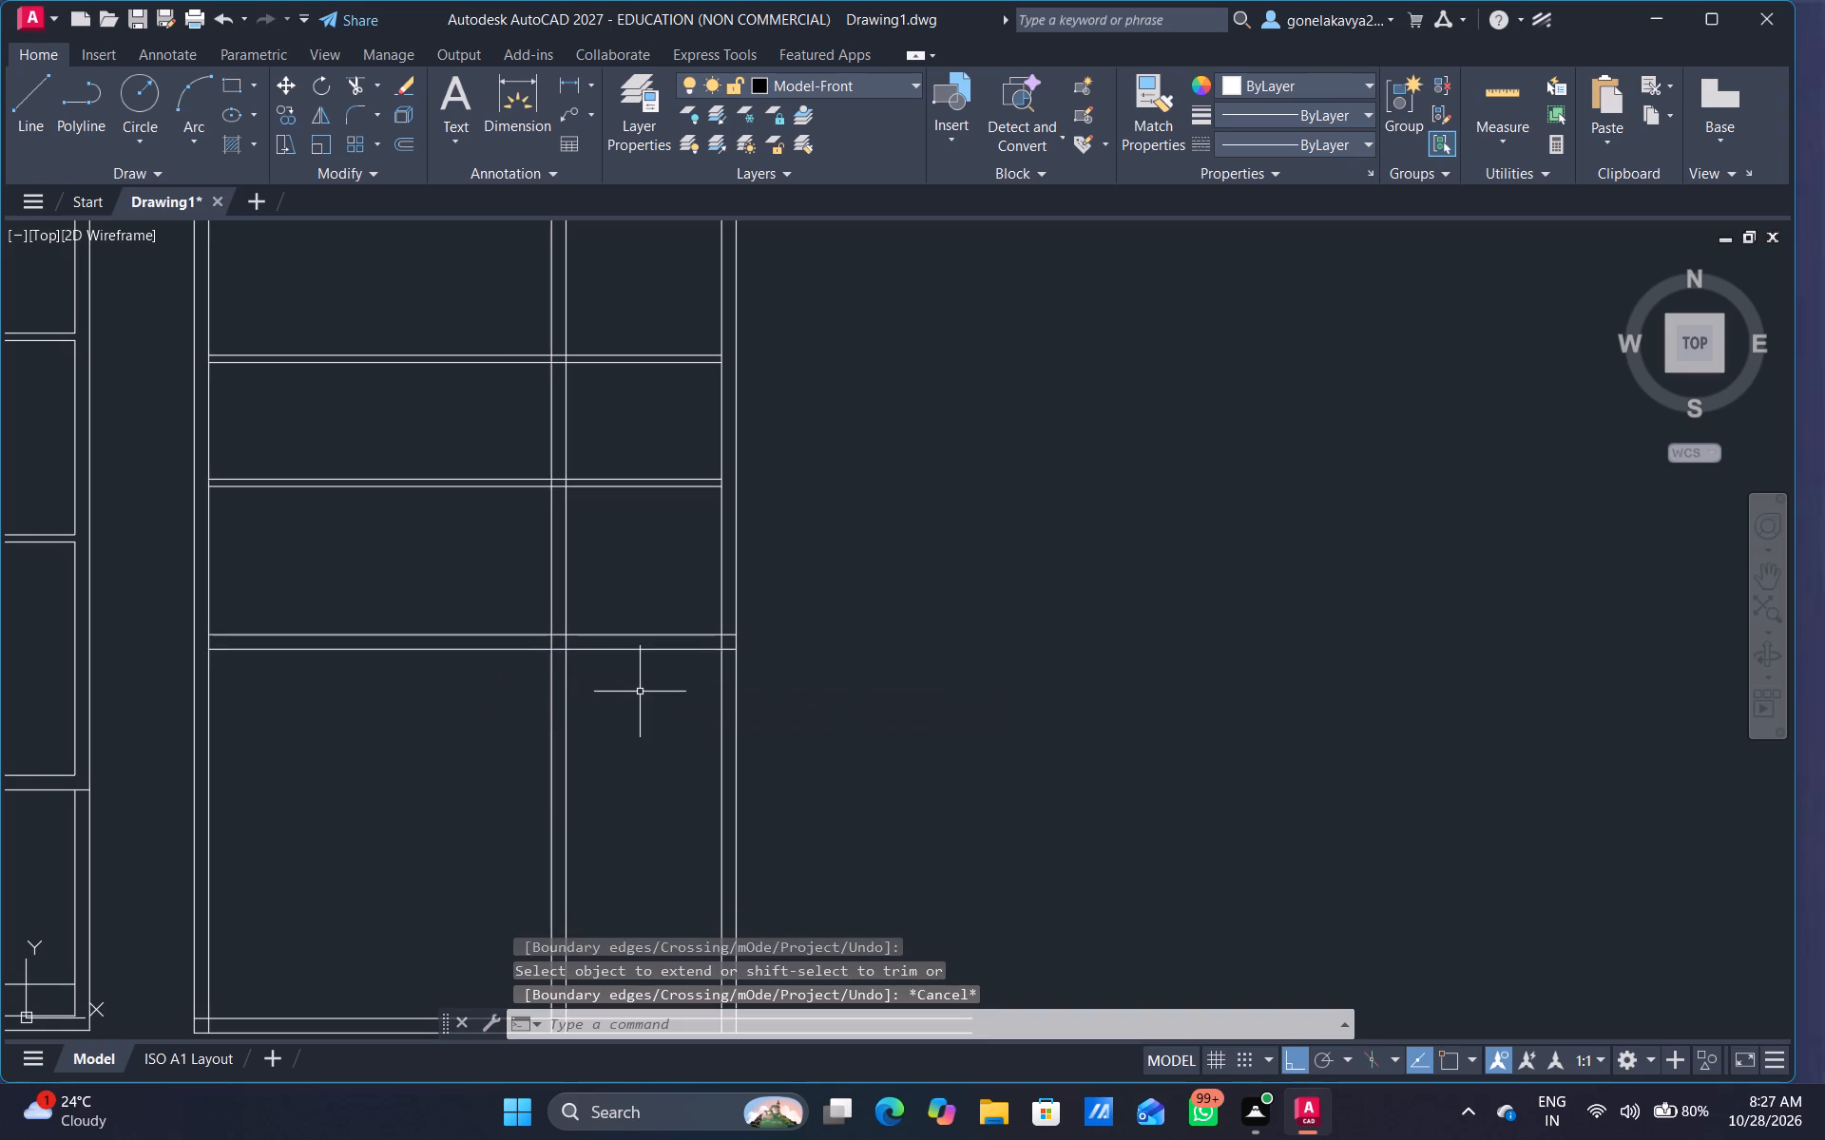
Trim both lines of the new 4.5" partition west of the 9" vertical wall, keeping only the eastern part.
type("tr")
key("space")
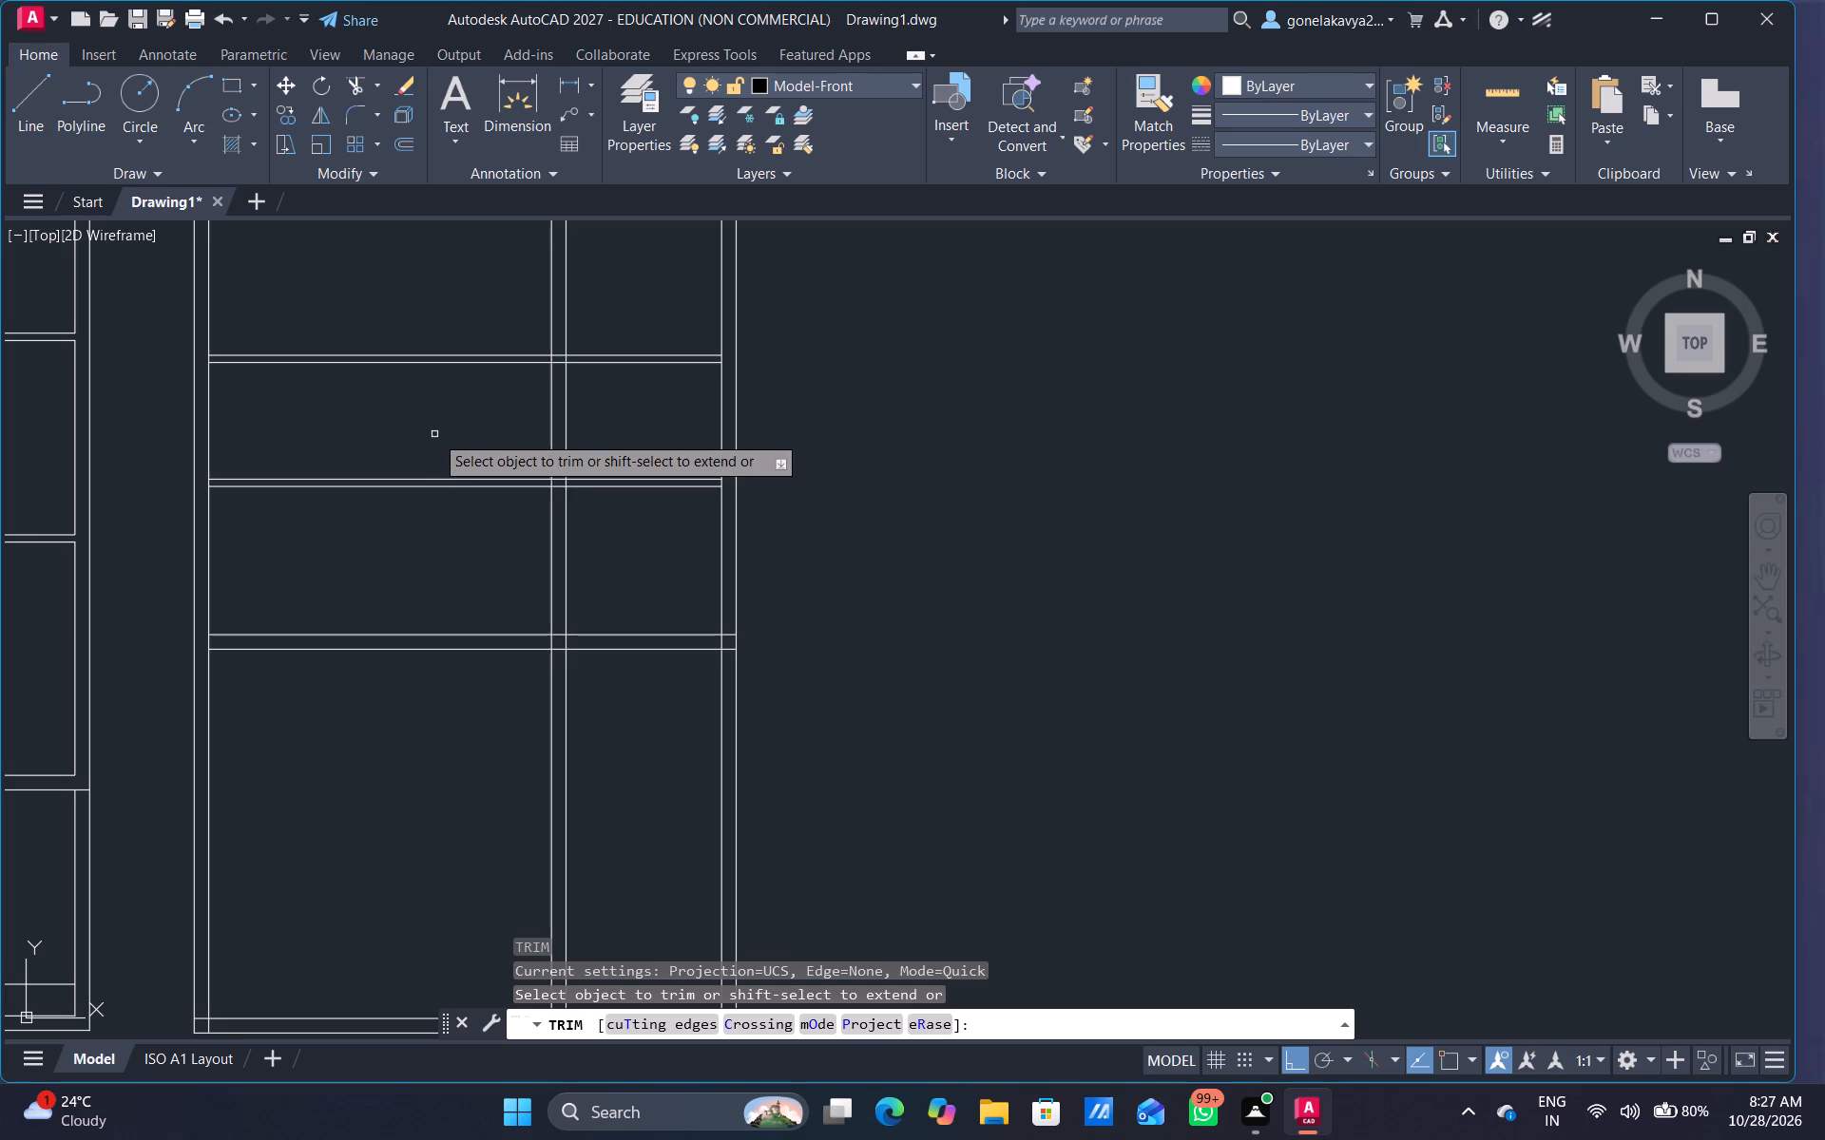
scroll(434, 433, "down", 1)
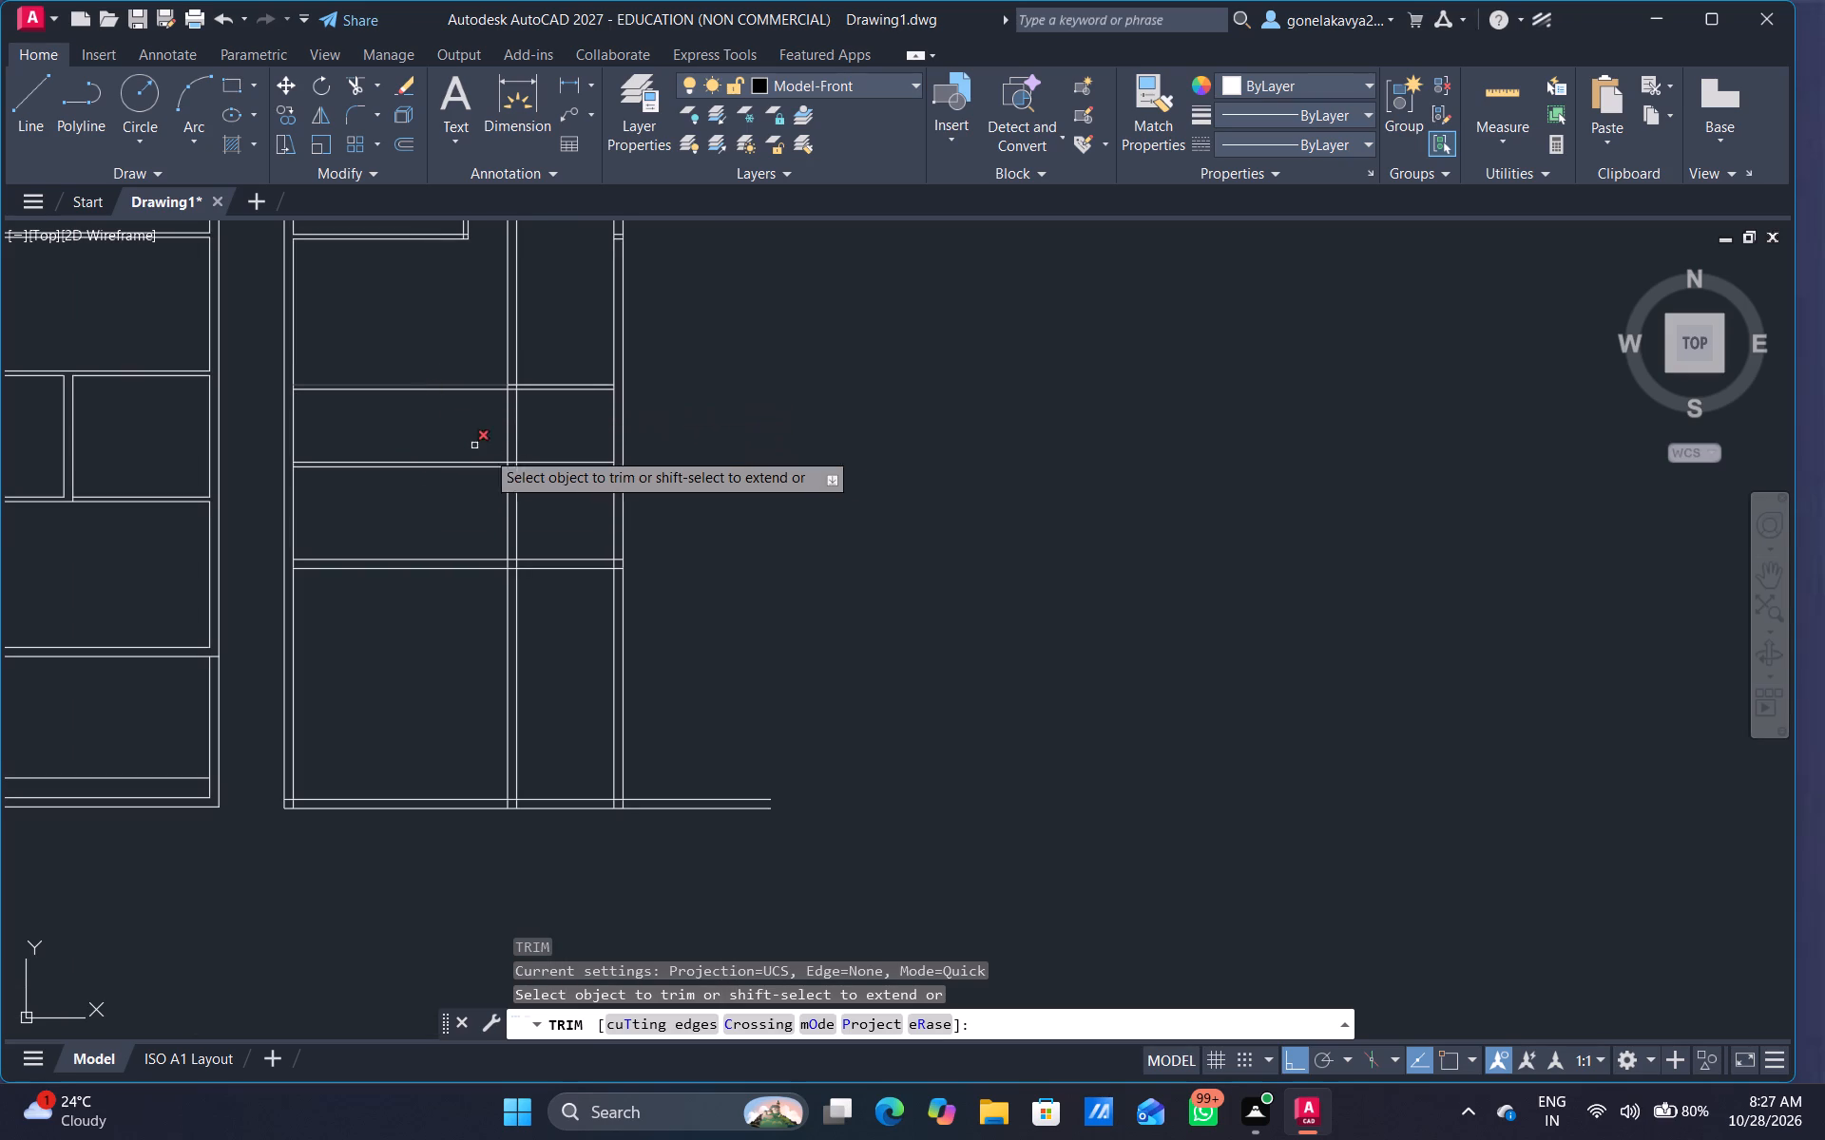
middle_click_drag(493, 428, 555, 435)
left_click_drag(512, 444, 525, 511)
scroll(636, 608, "up", 1)
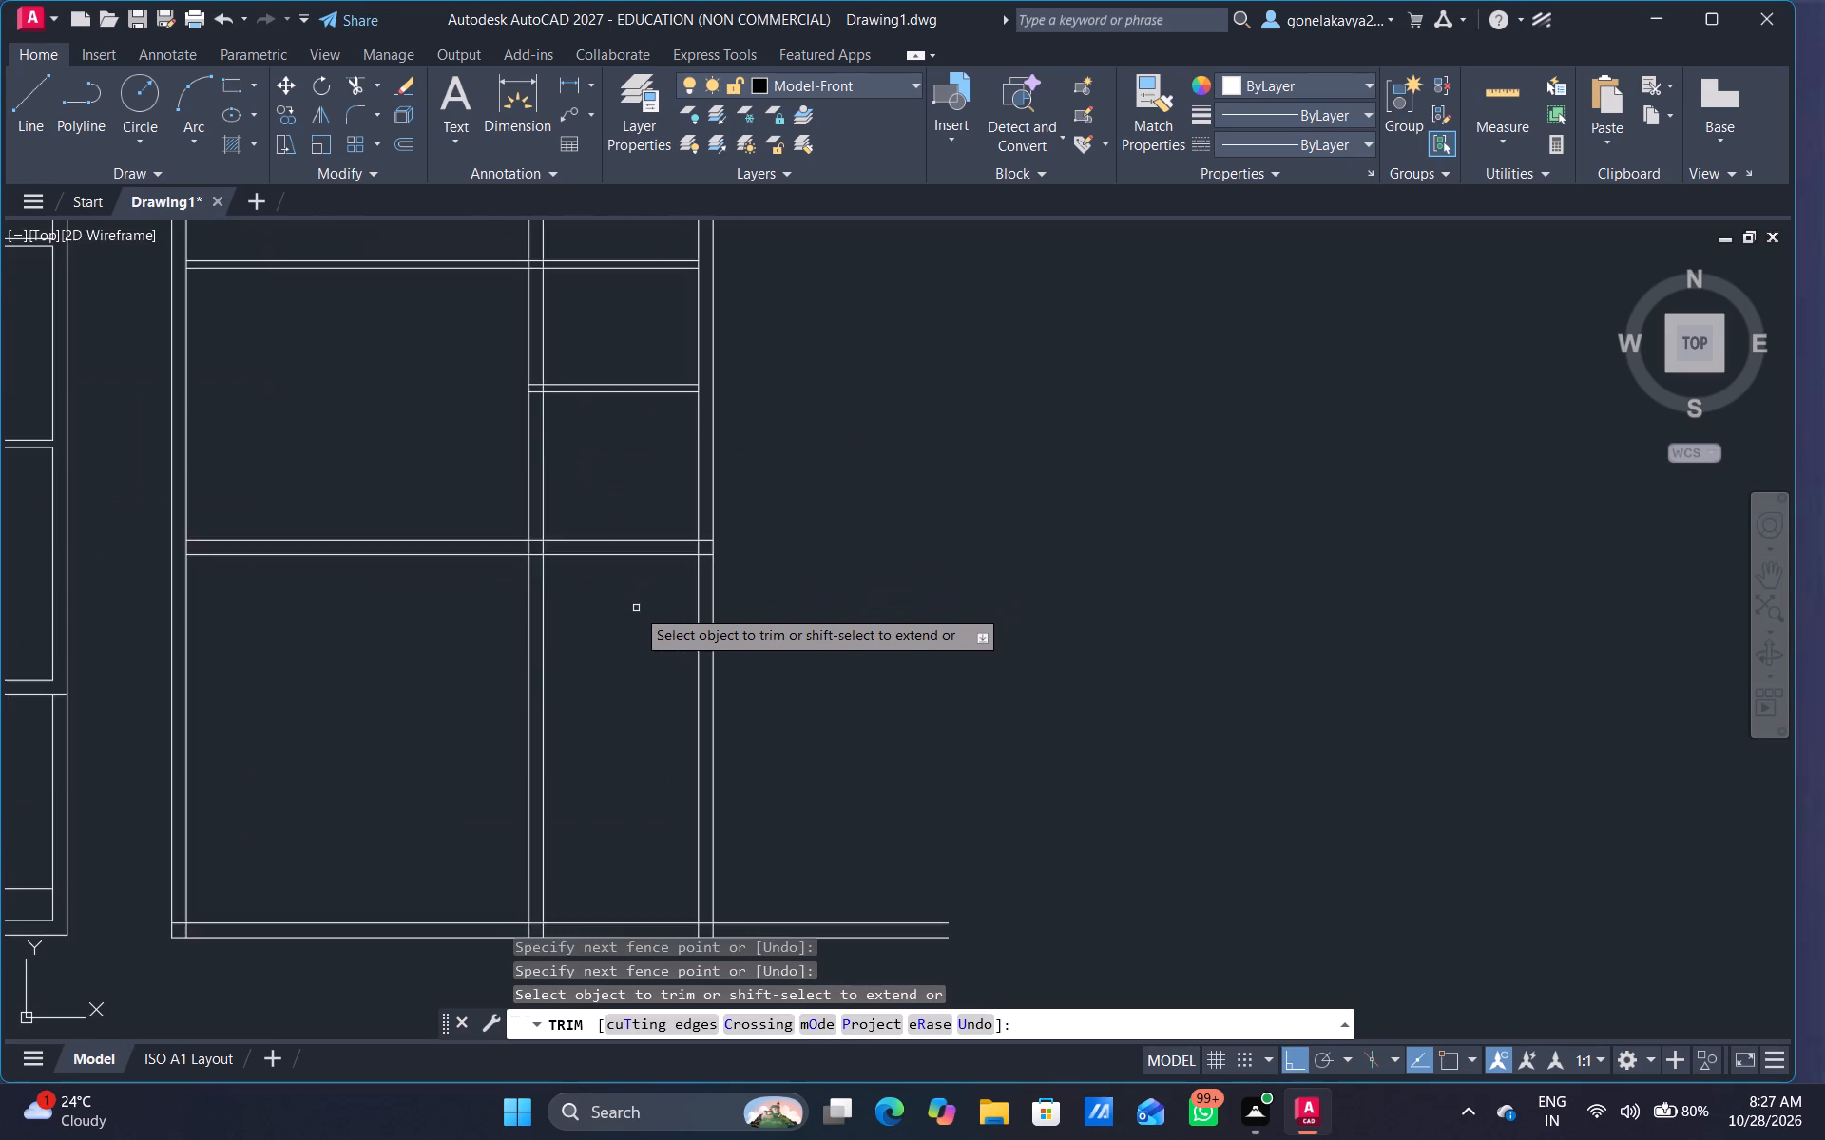
scroll(636, 608, "up", 1)
key("Escape")
Offset the lower line of the 9" horizontal wall 9" south.
key("o")
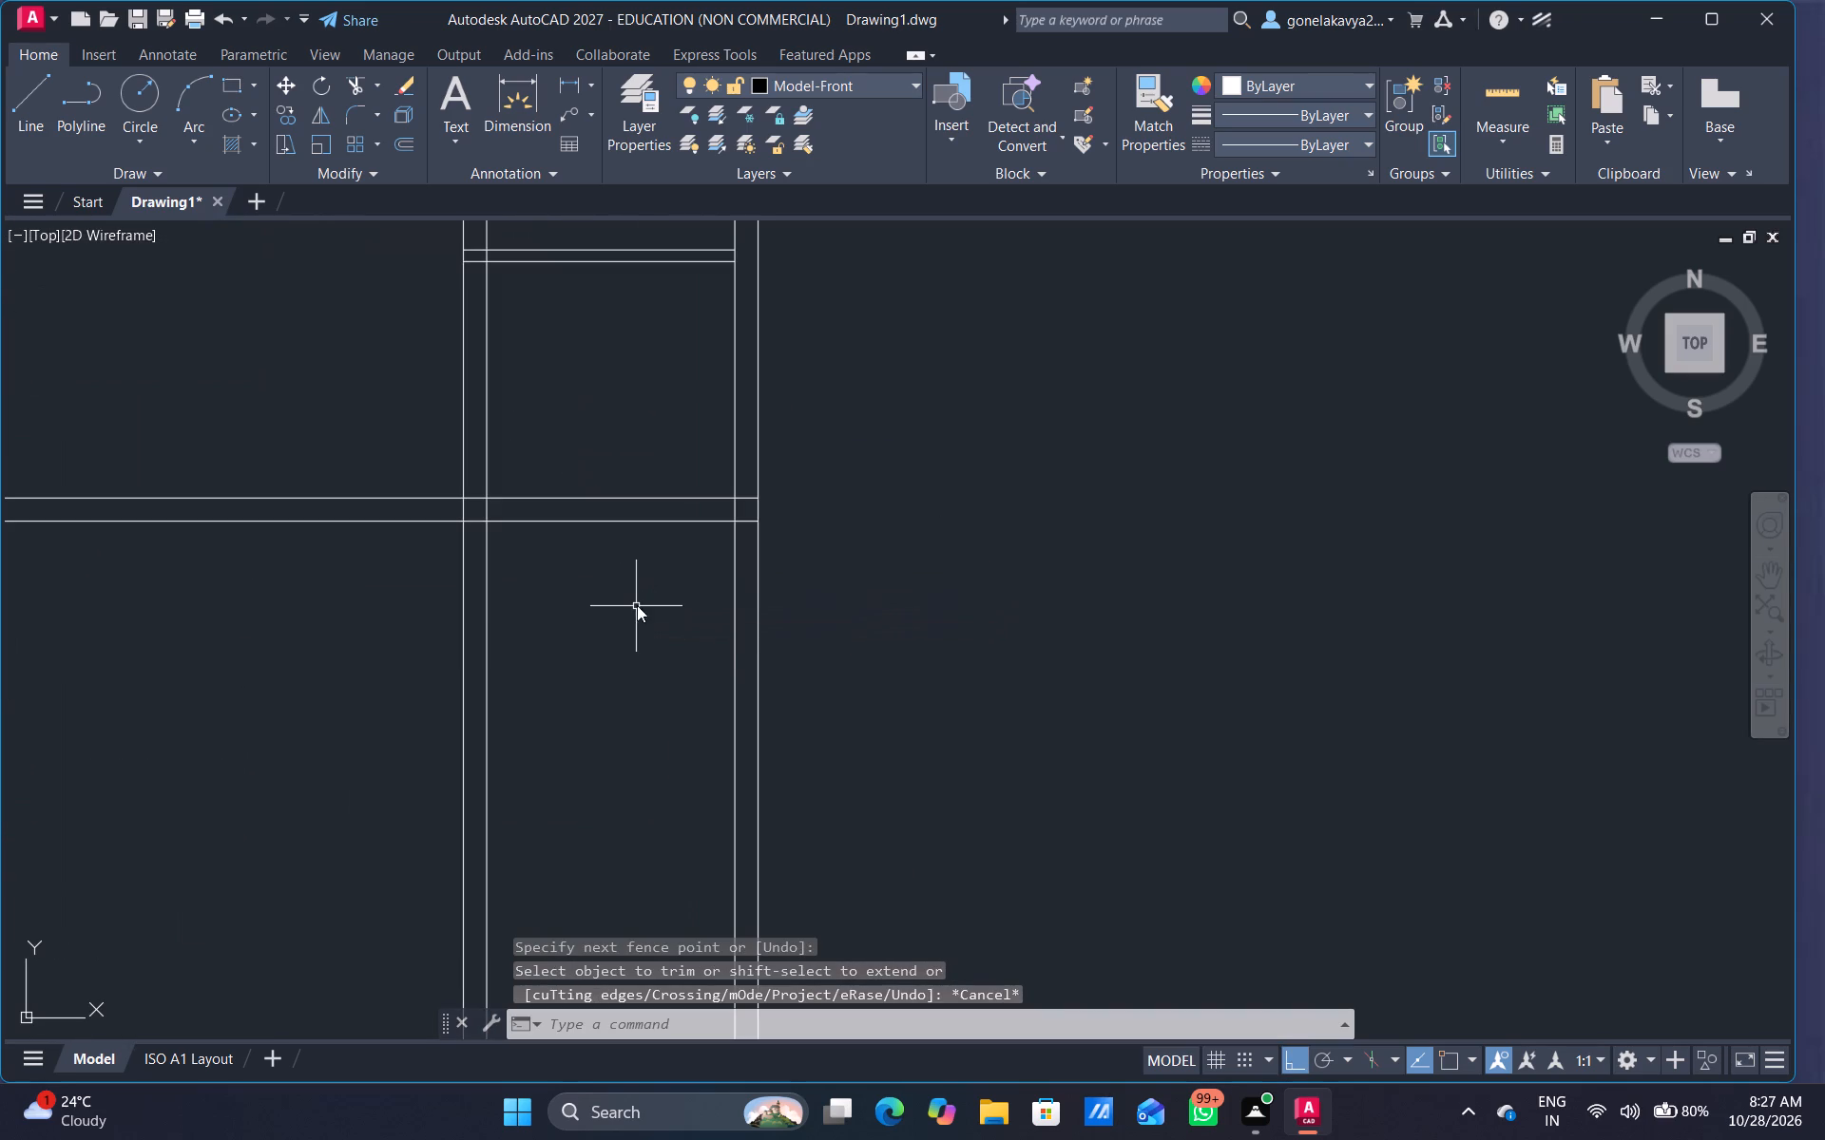
key("Return")
left_click_drag(642, 511, 625, 575)
left_click(624, 568)
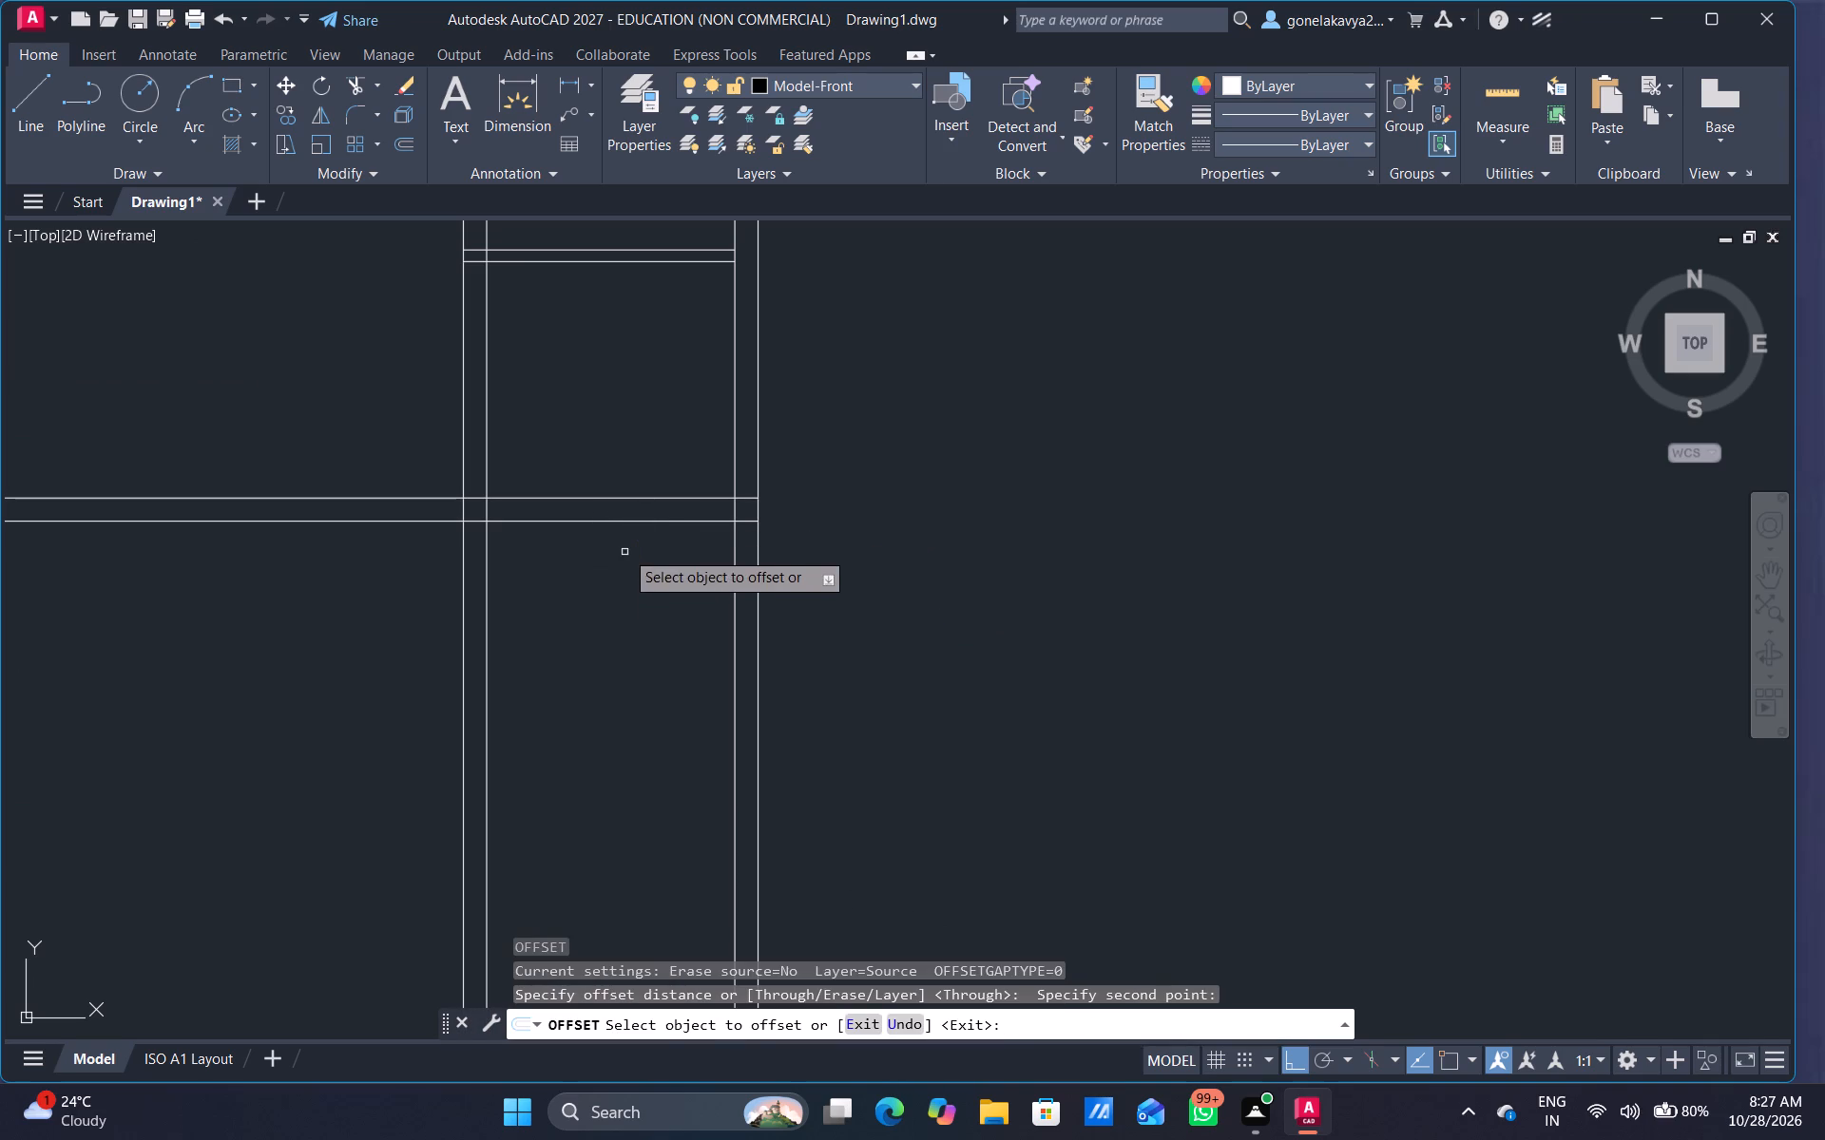
left_click(628, 519)
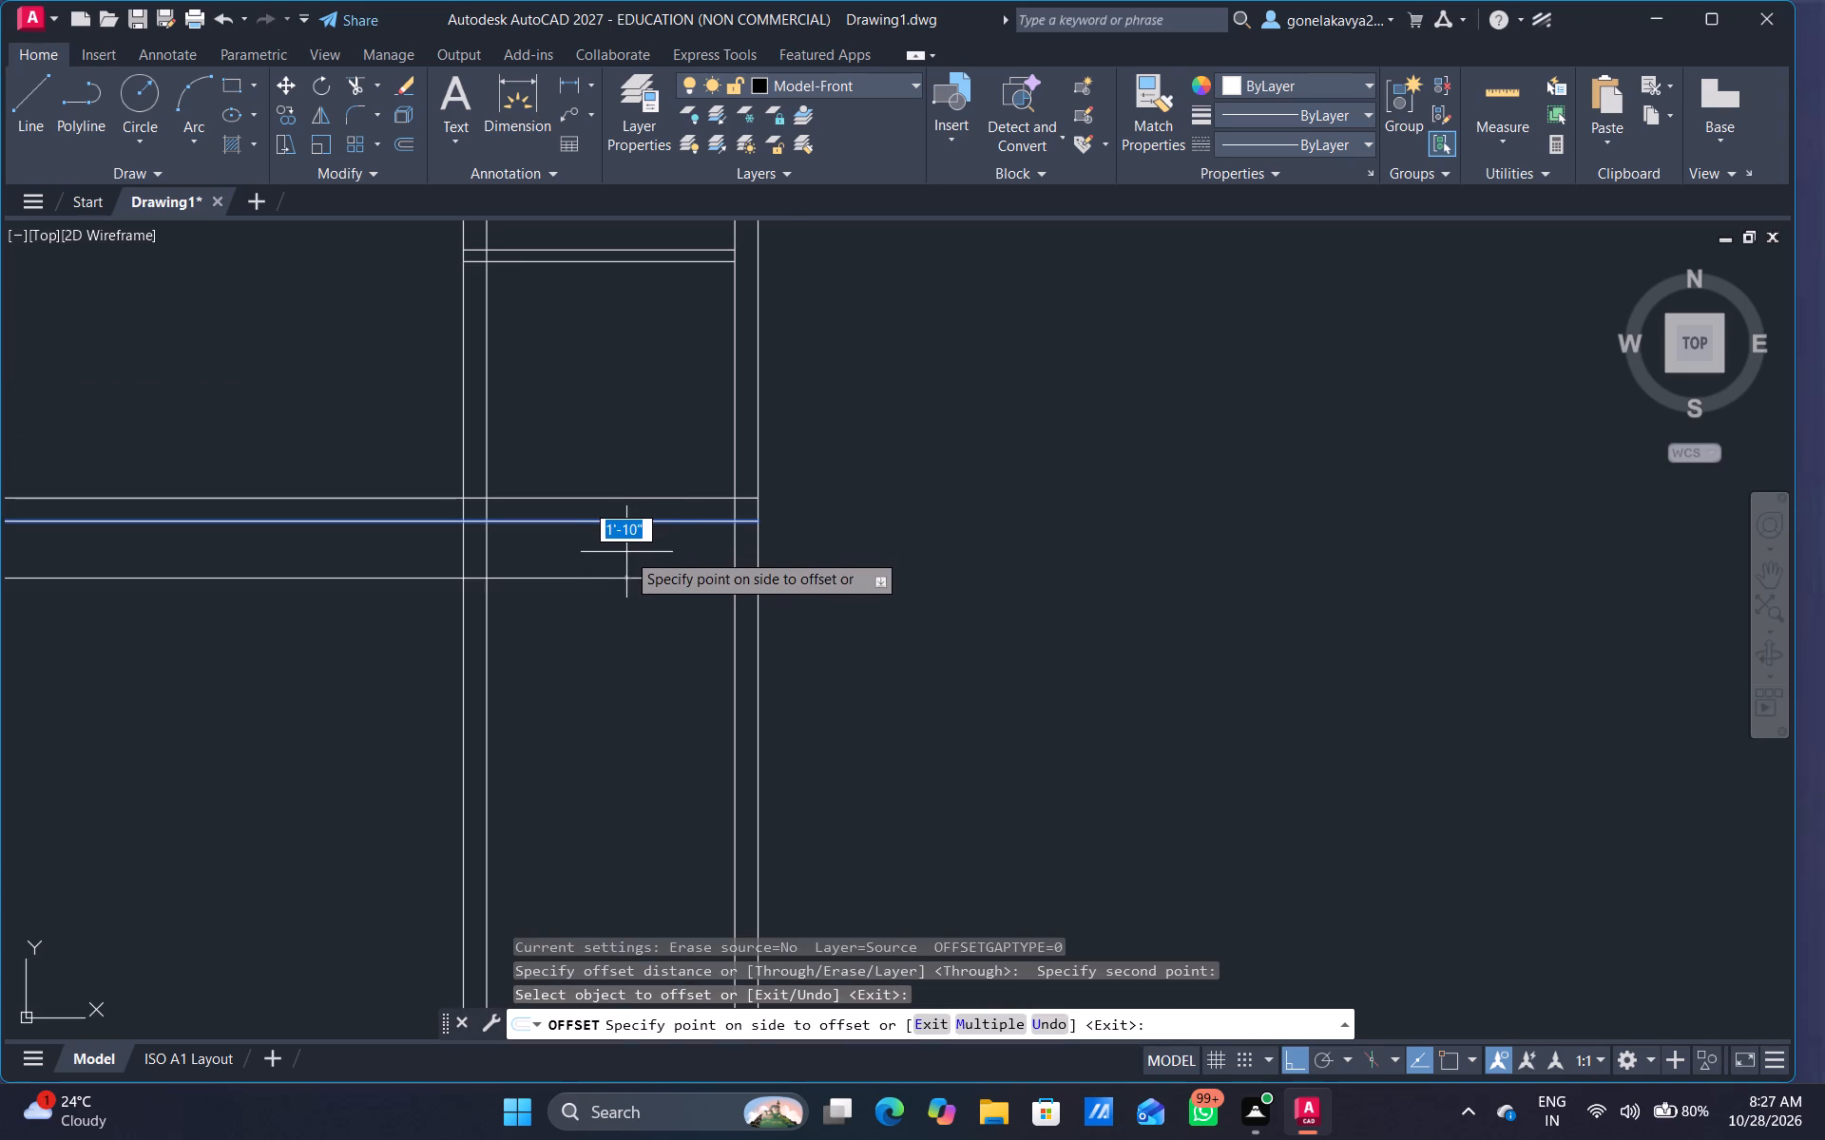
type("9\"")
key("Return")
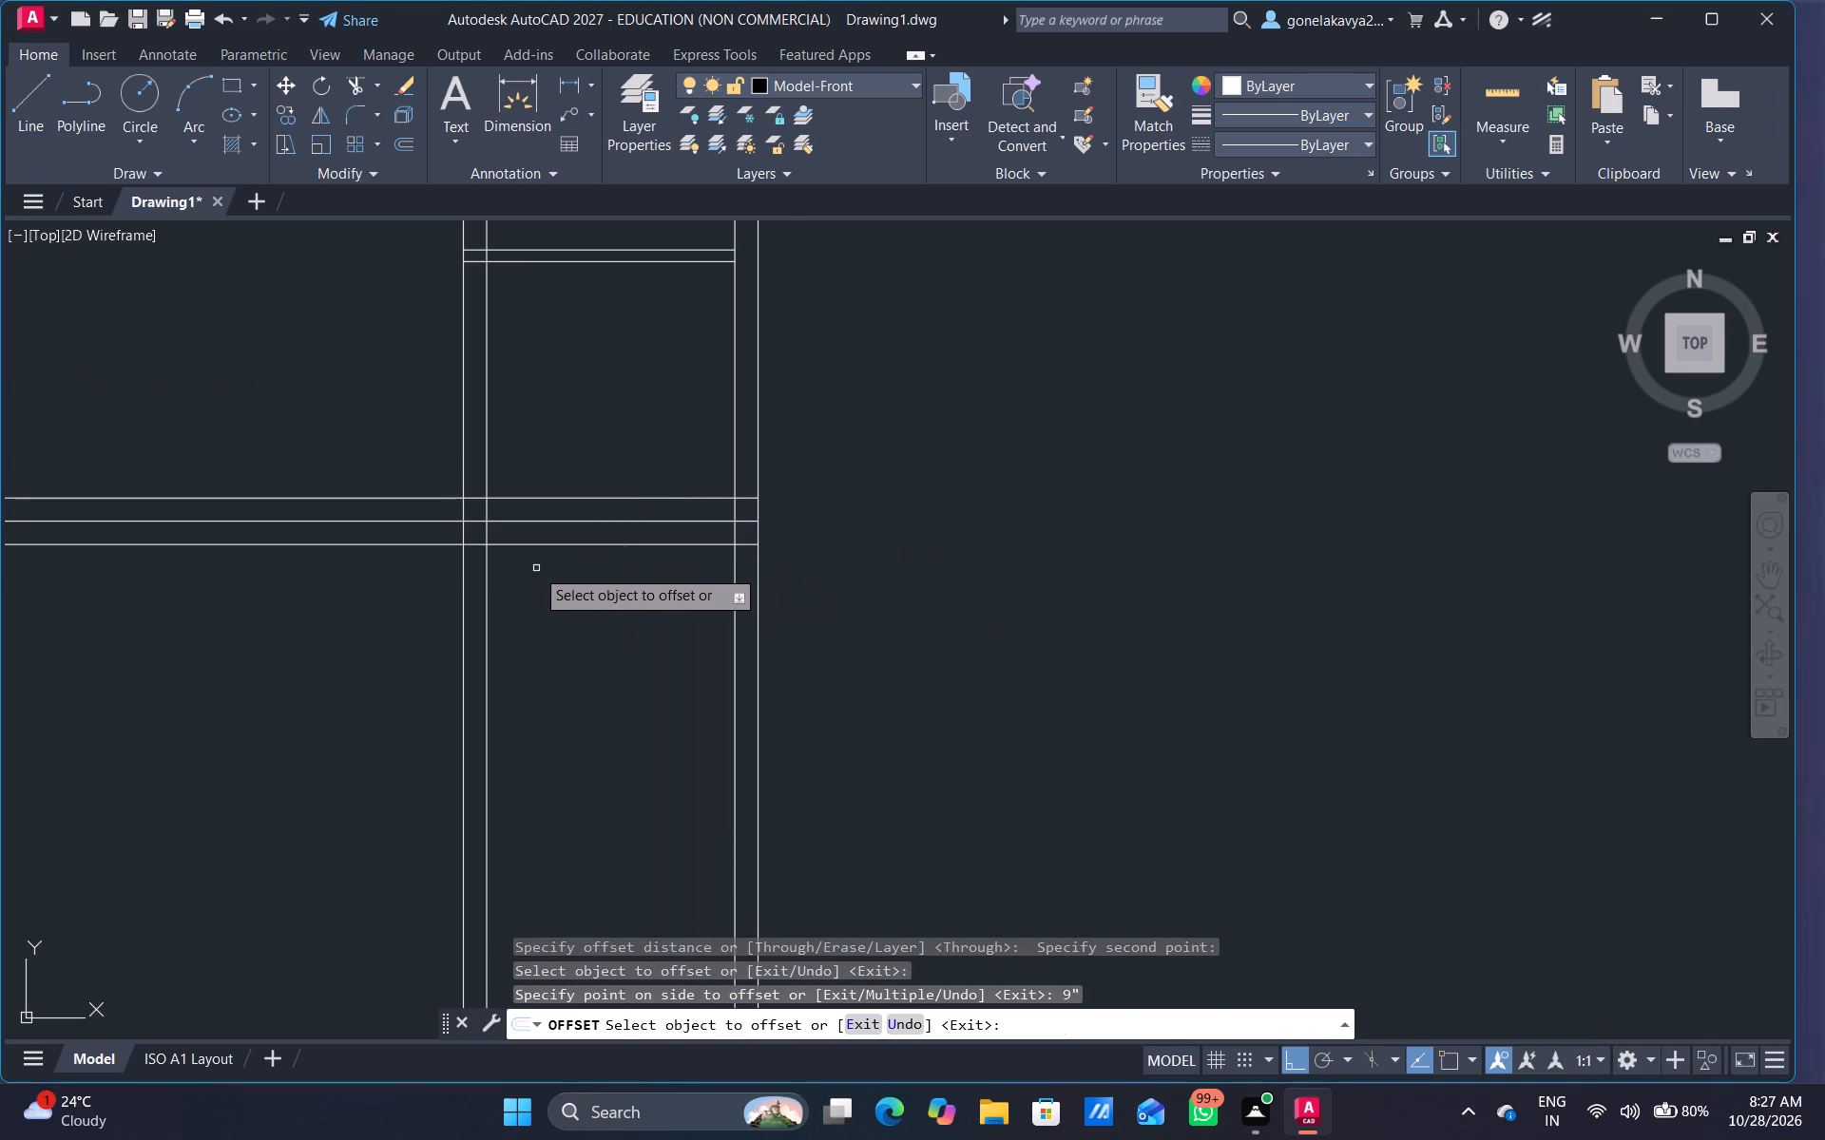
Trim the new offset line between the interior vertical wall and east wall, and west of the interior vertical wall.
key("Escape")
key("t")
key("r")
key("space")
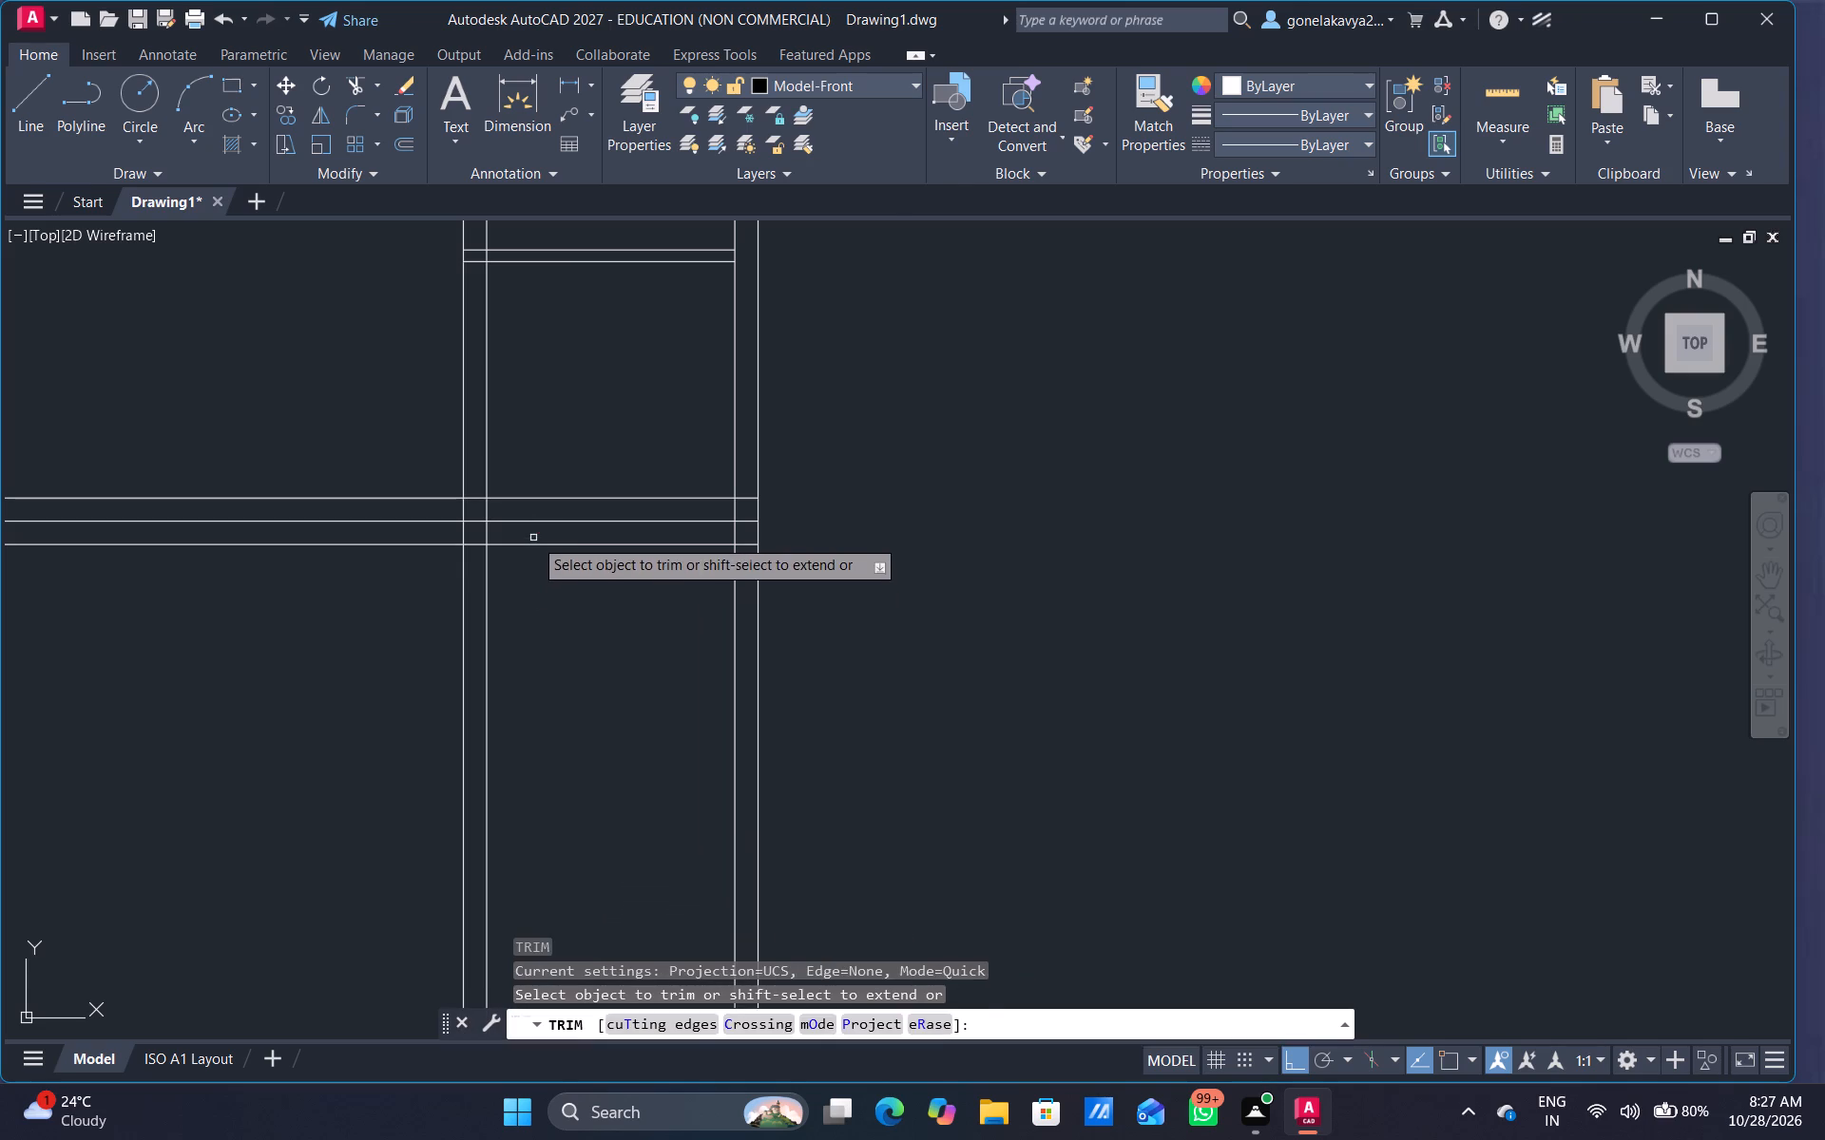
left_click_drag(532, 539, 528, 569)
left_click_drag(403, 540, 388, 581)
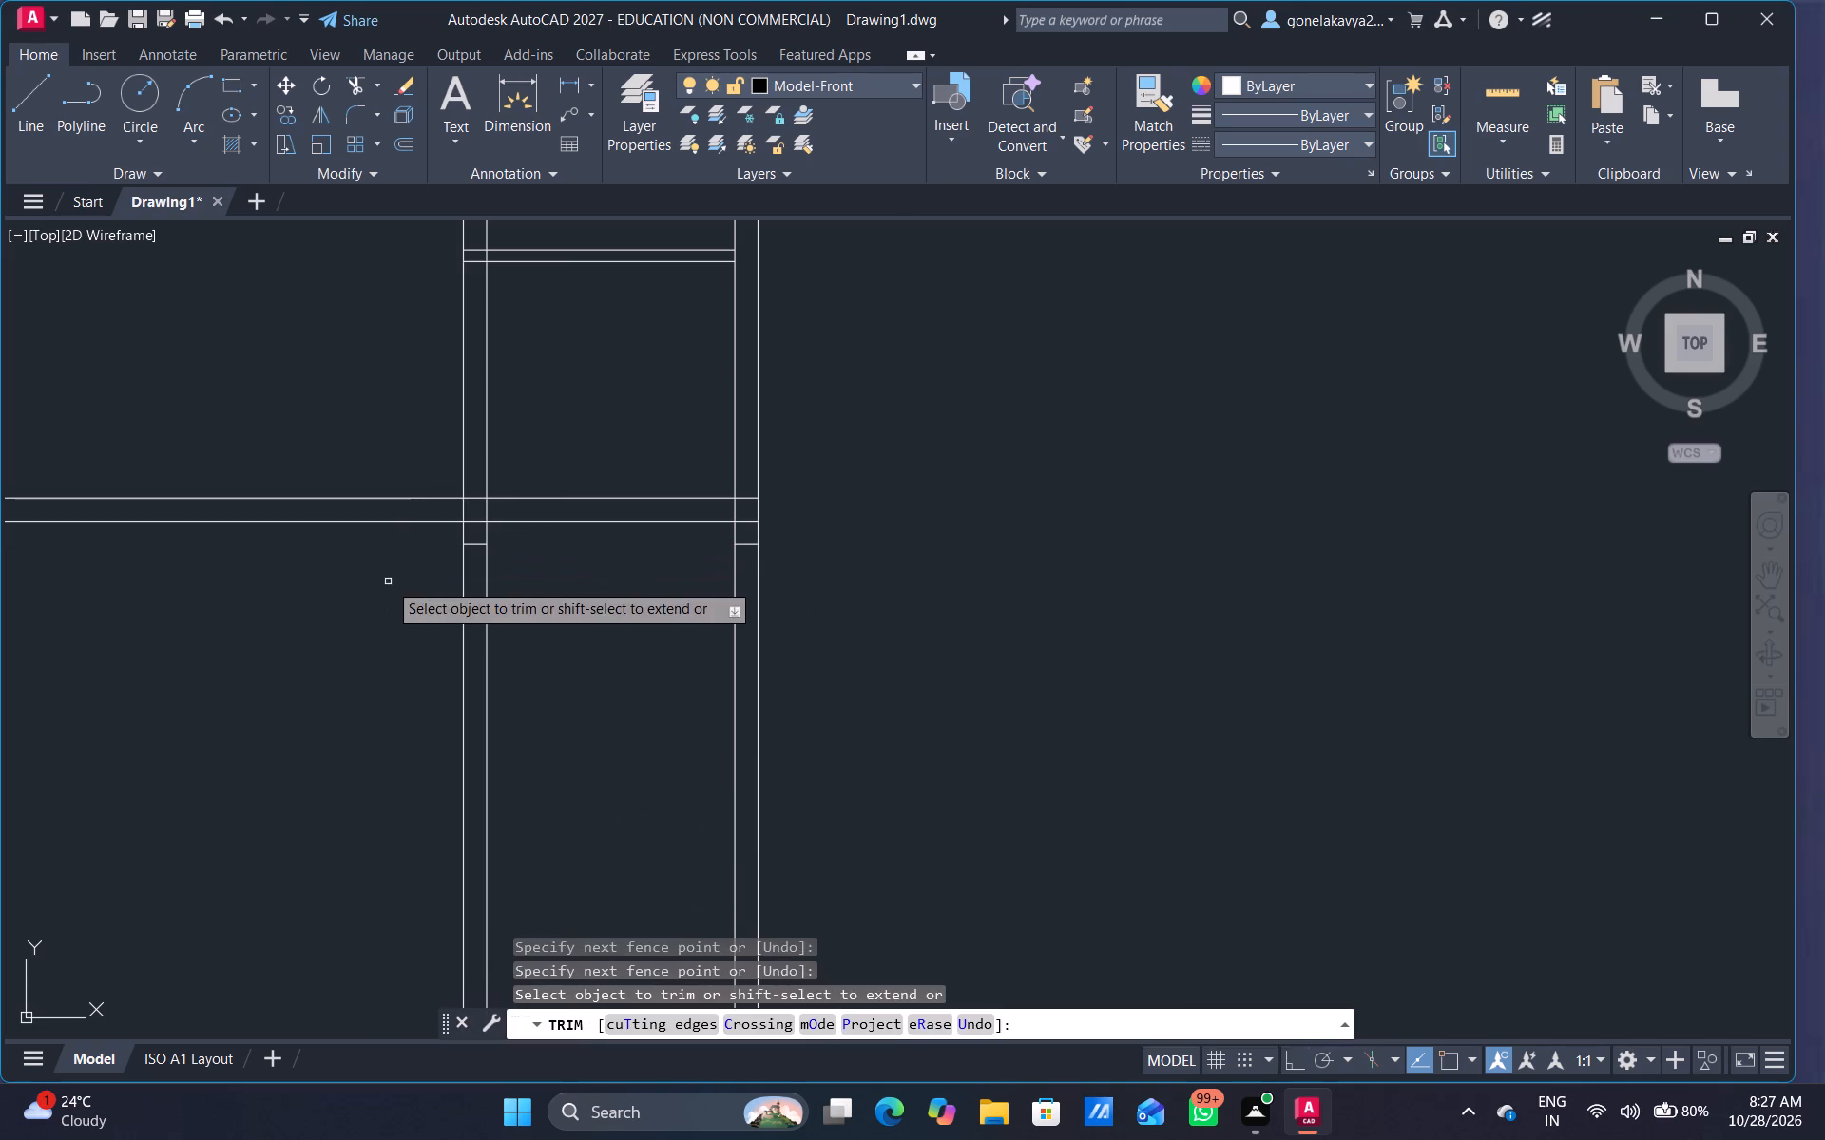
Clean up the horizontal wall's east wall junction by trimming the lines inside the east wall and its inner line across the opening.
left_click_drag(742, 545, 744, 555)
left_click_drag(744, 525, 740, 494)
left_click_drag(730, 504, 738, 505)
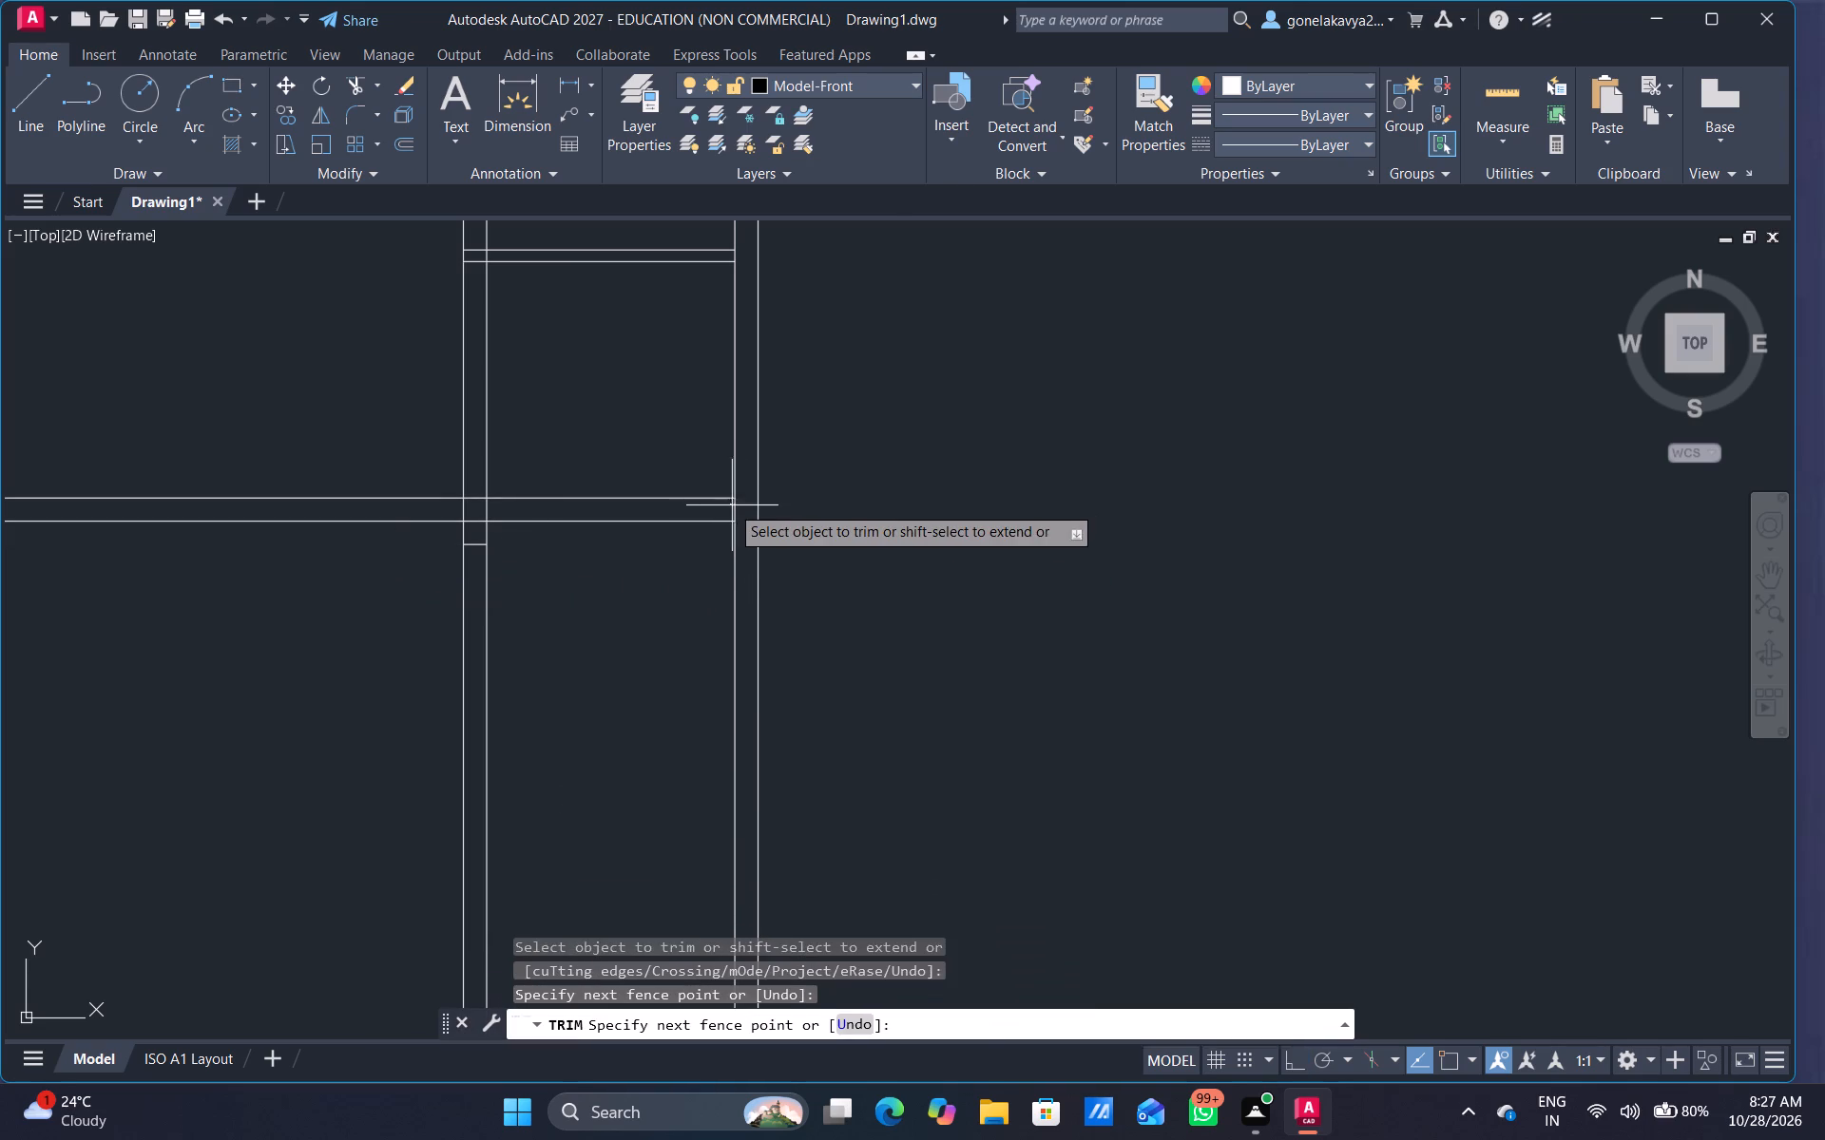
left_click_drag(738, 505, 750, 505)
Trim both lines of the interior vertical wall south of the short closing line, down to the south wall.
middle_click_drag(424, 562, 484, 543)
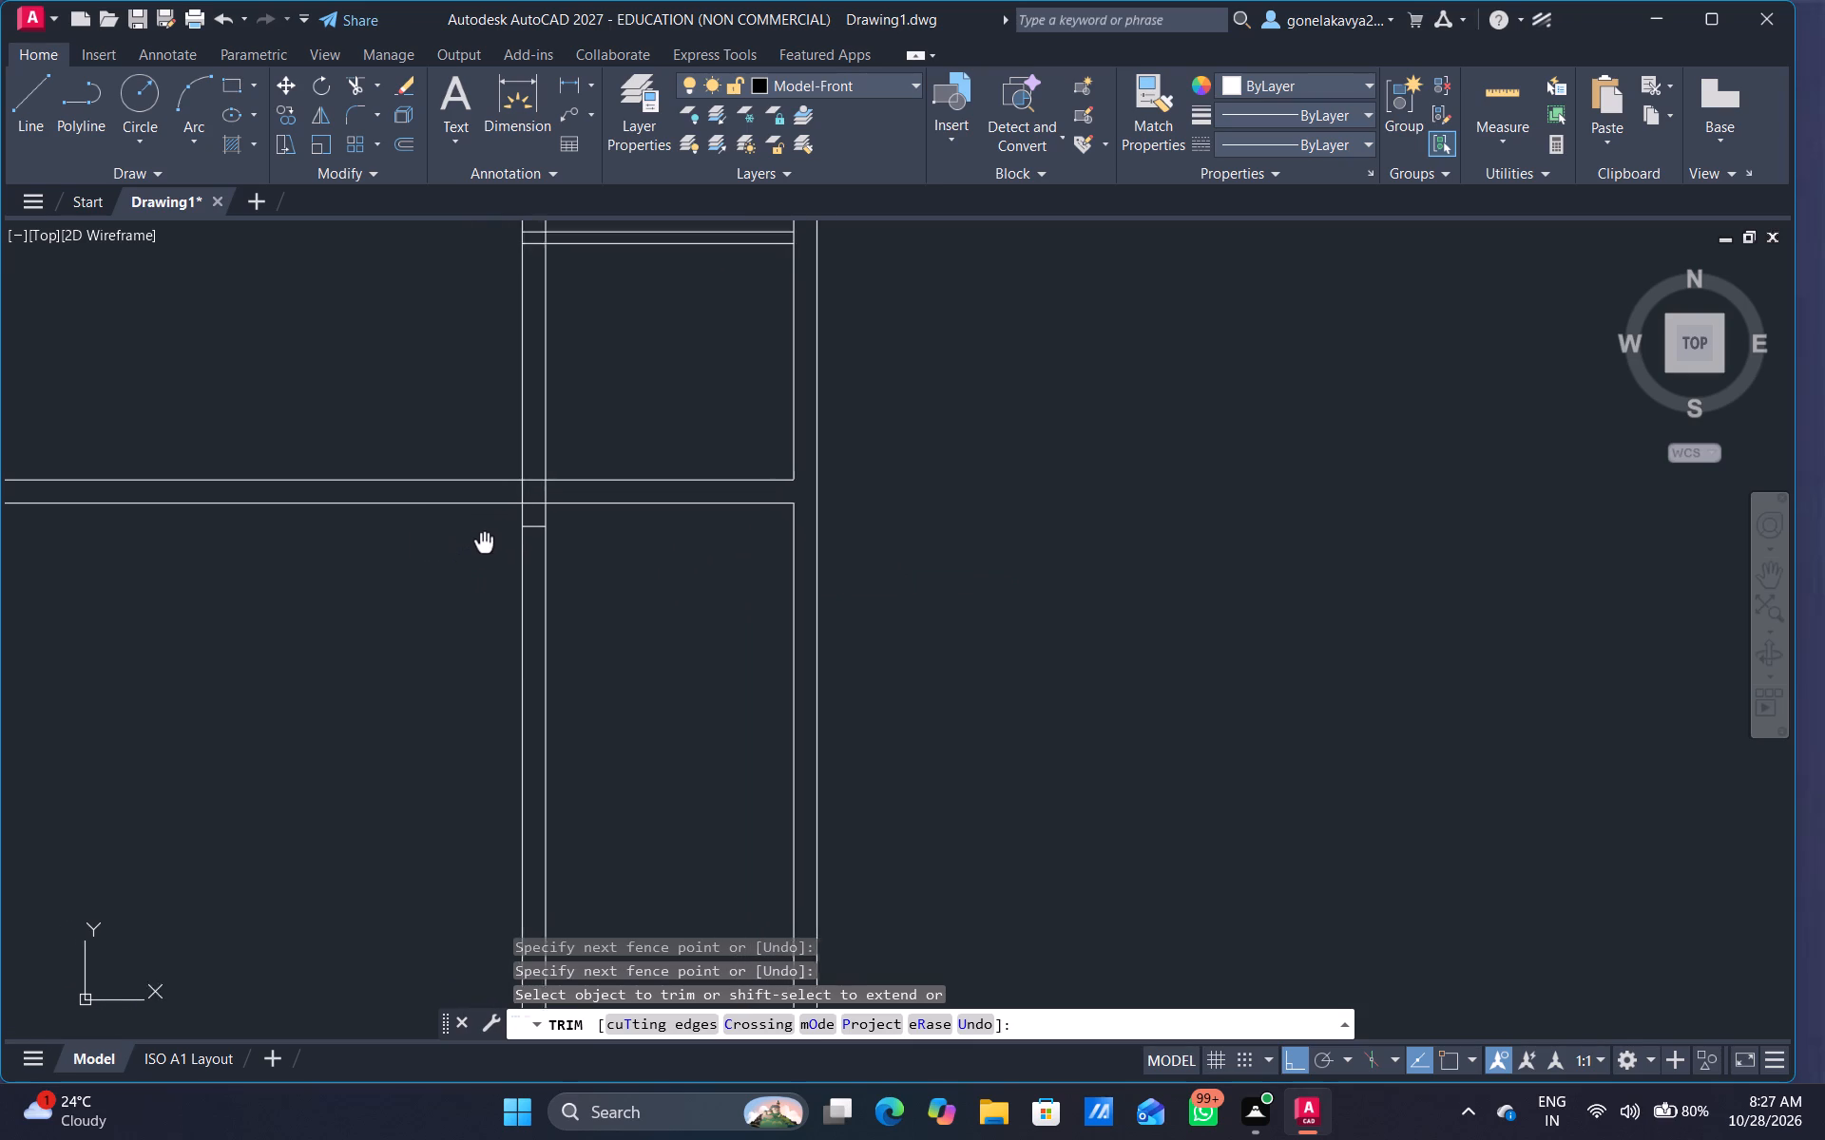
middle_click_drag(484, 543, 509, 532)
scroll(517, 531, "down", 1)
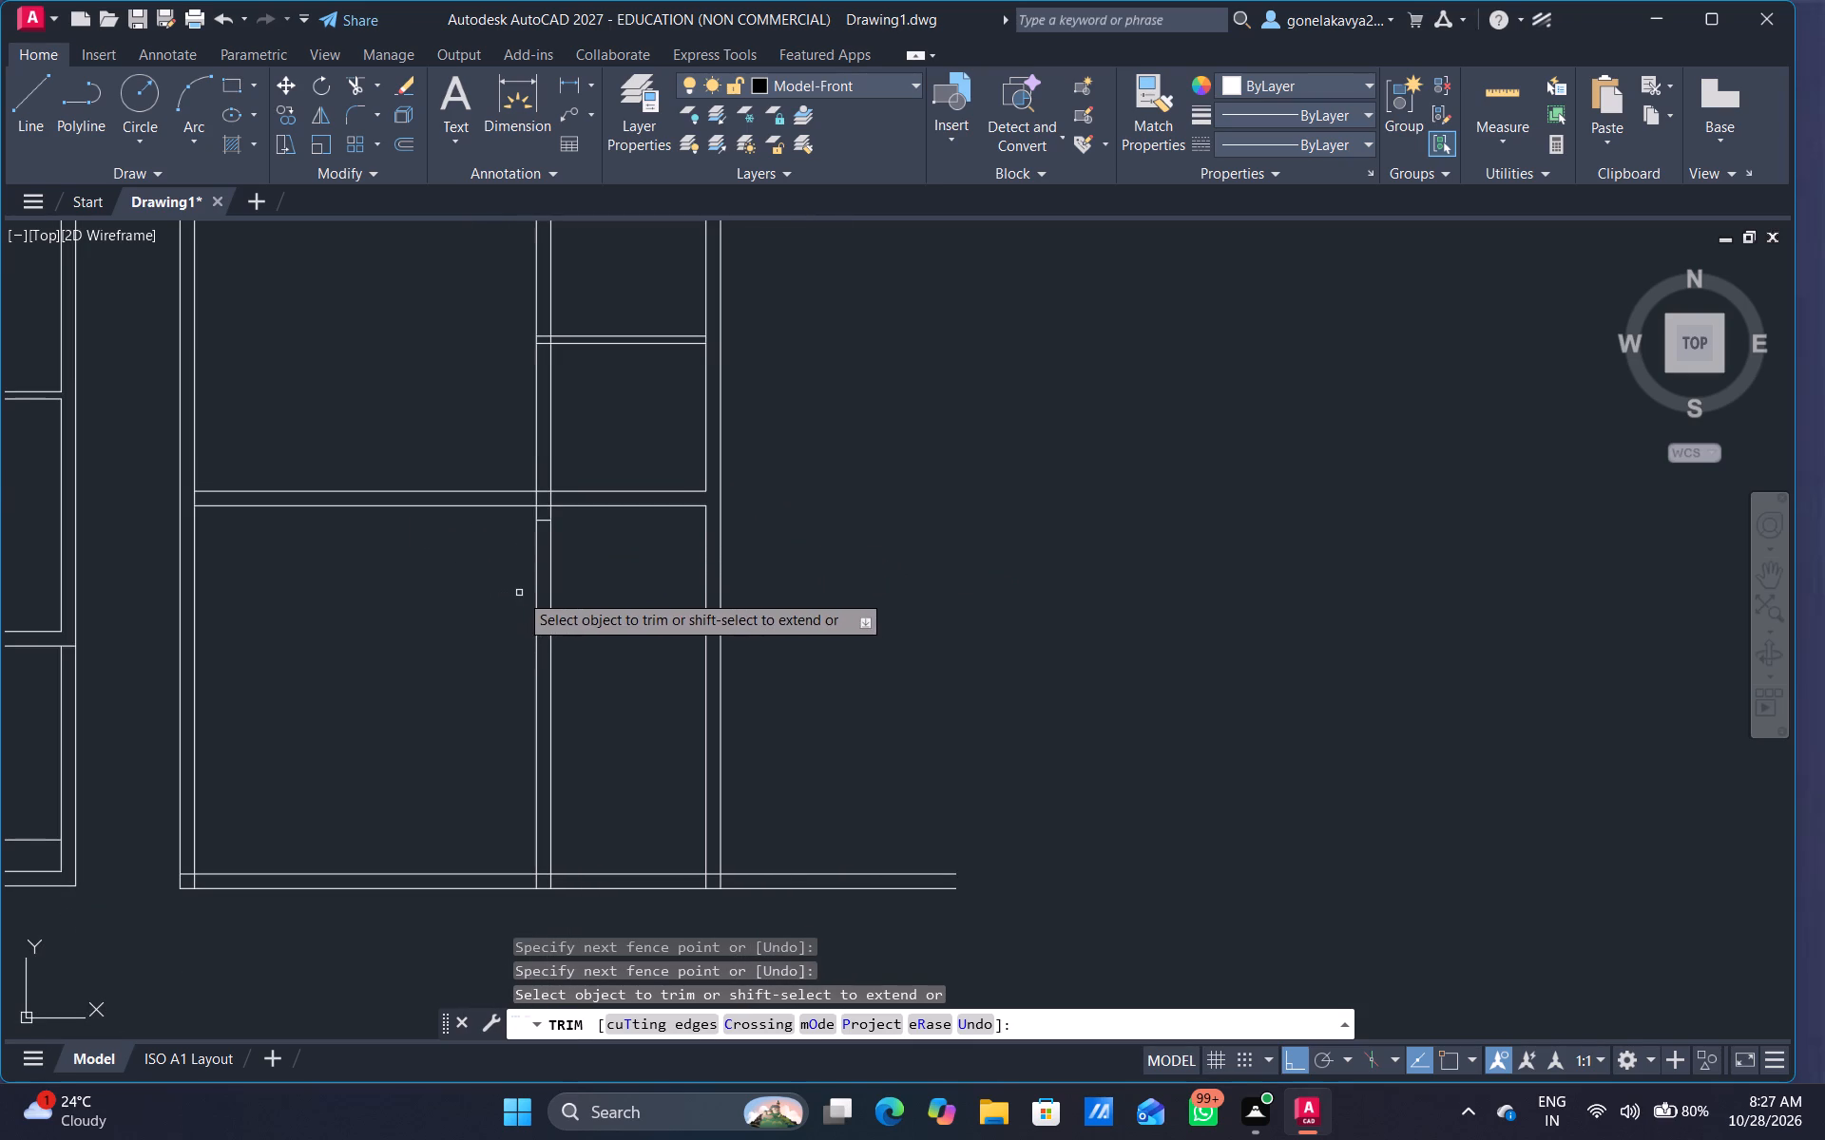
left_click_drag(519, 593, 561, 596)
Trim the horizontal wall's lines inside the interior vertical wall, and the vertical wall's east line across the horizontal wall.
scroll(525, 521, "up", 4)
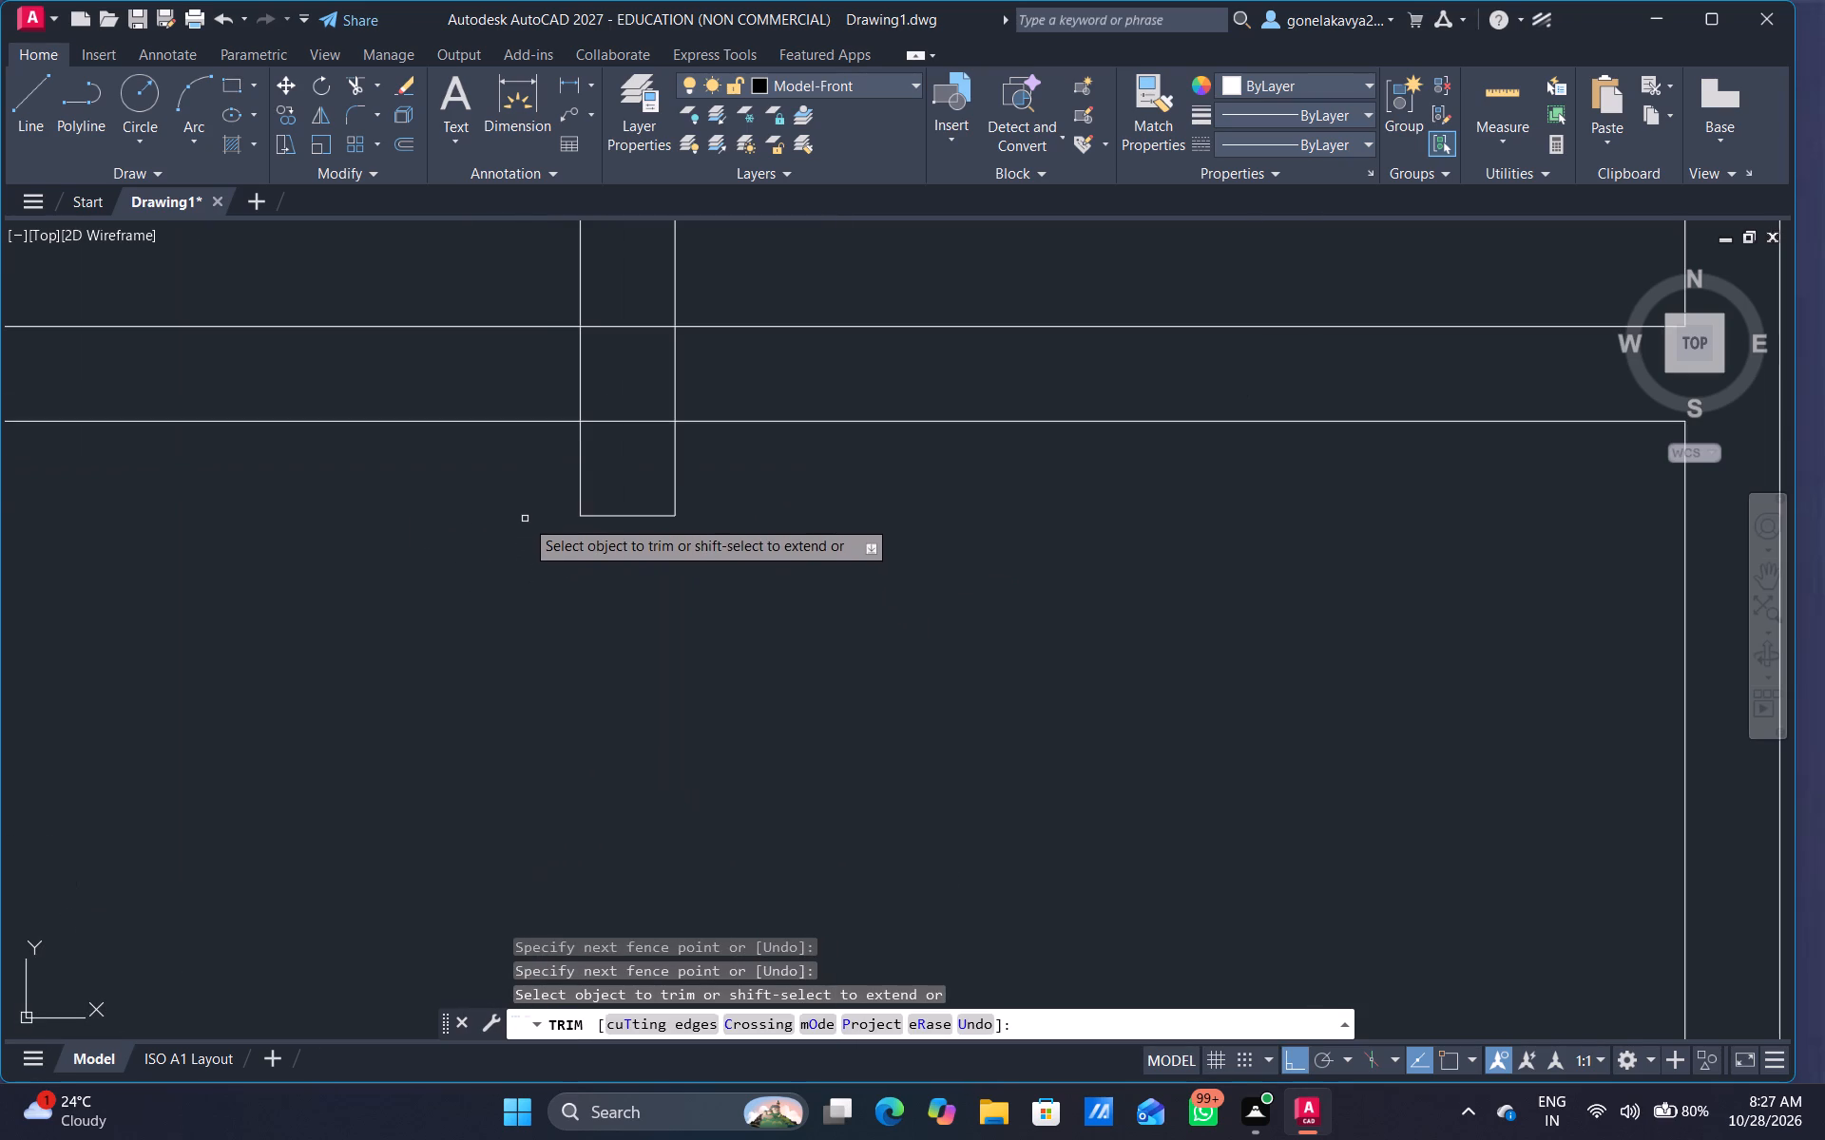
left_click_drag(628, 293, 645, 416)
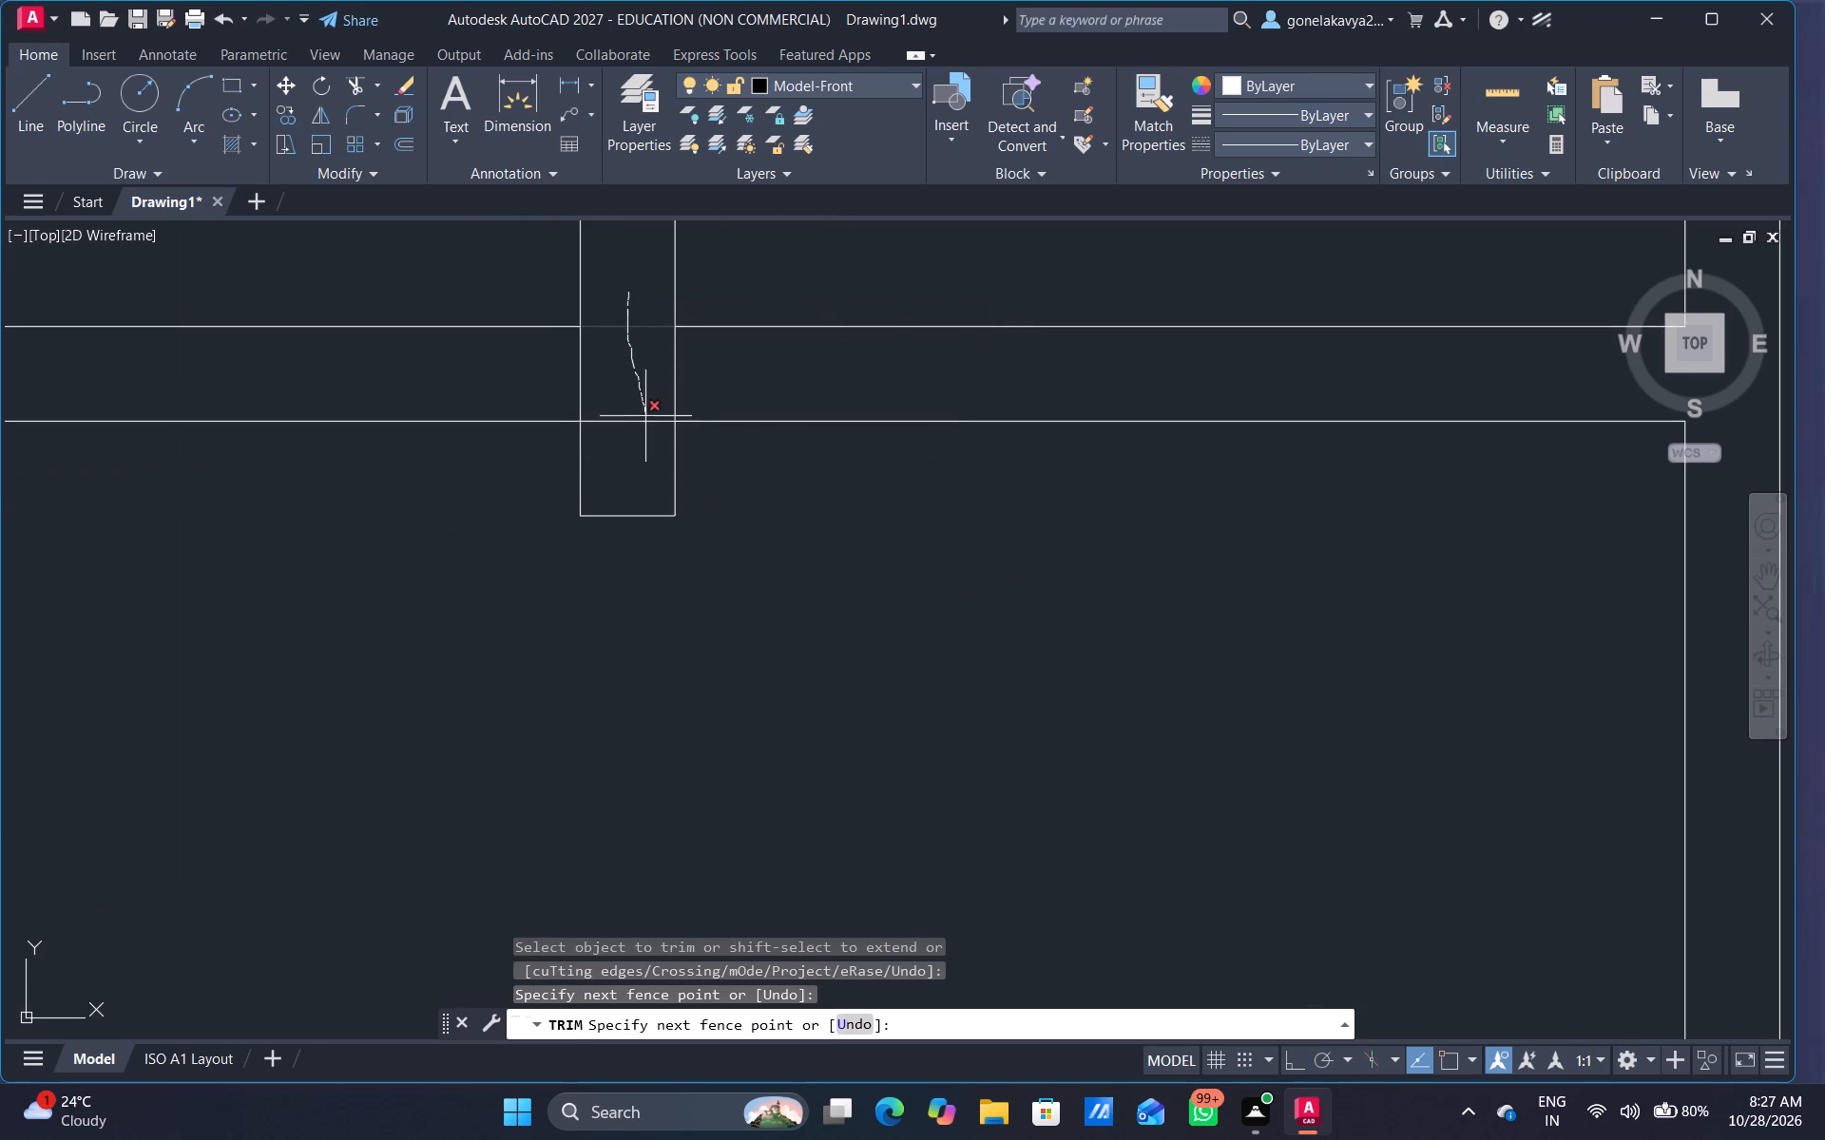
left_click_drag(645, 416, 644, 452)
left_click_drag(697, 380, 655, 387)
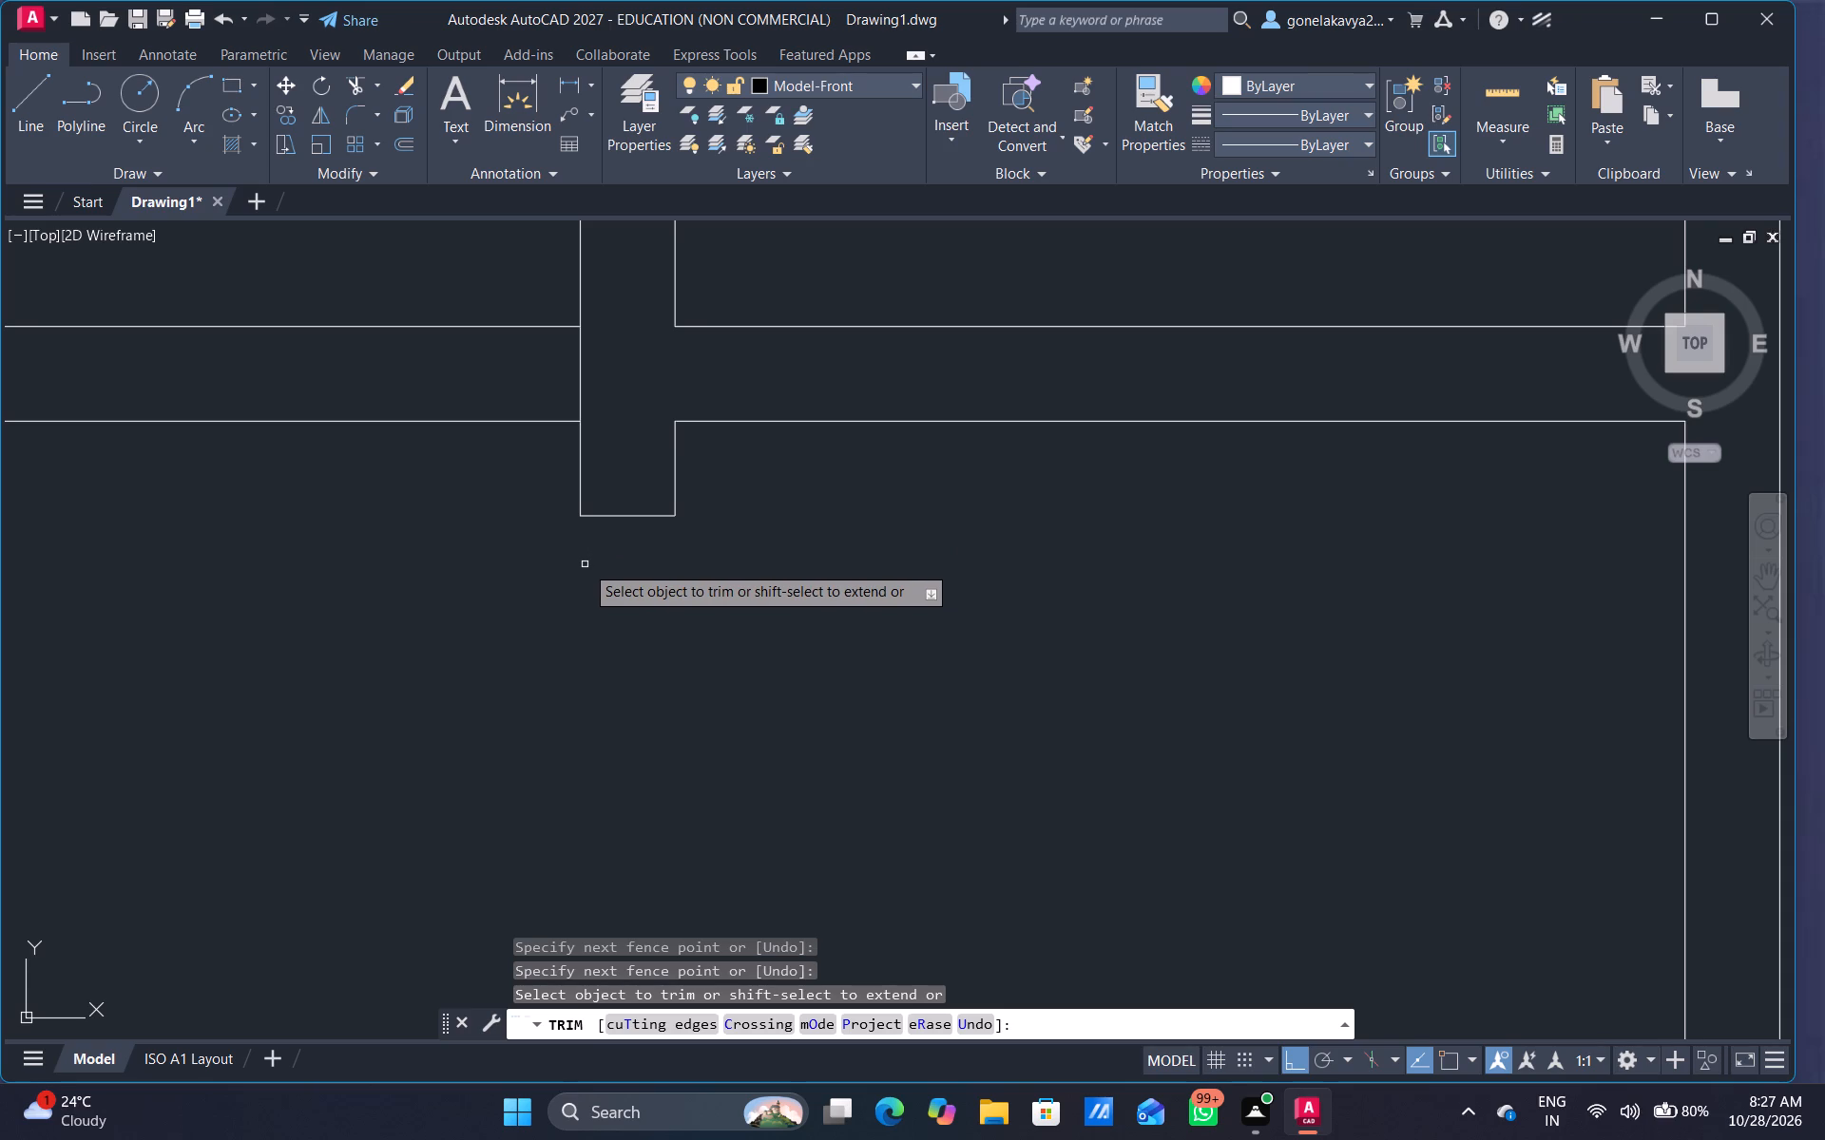
Offset the lower line of the horizontal wall's western part 10' south.
scroll(314, 486, "down", 1)
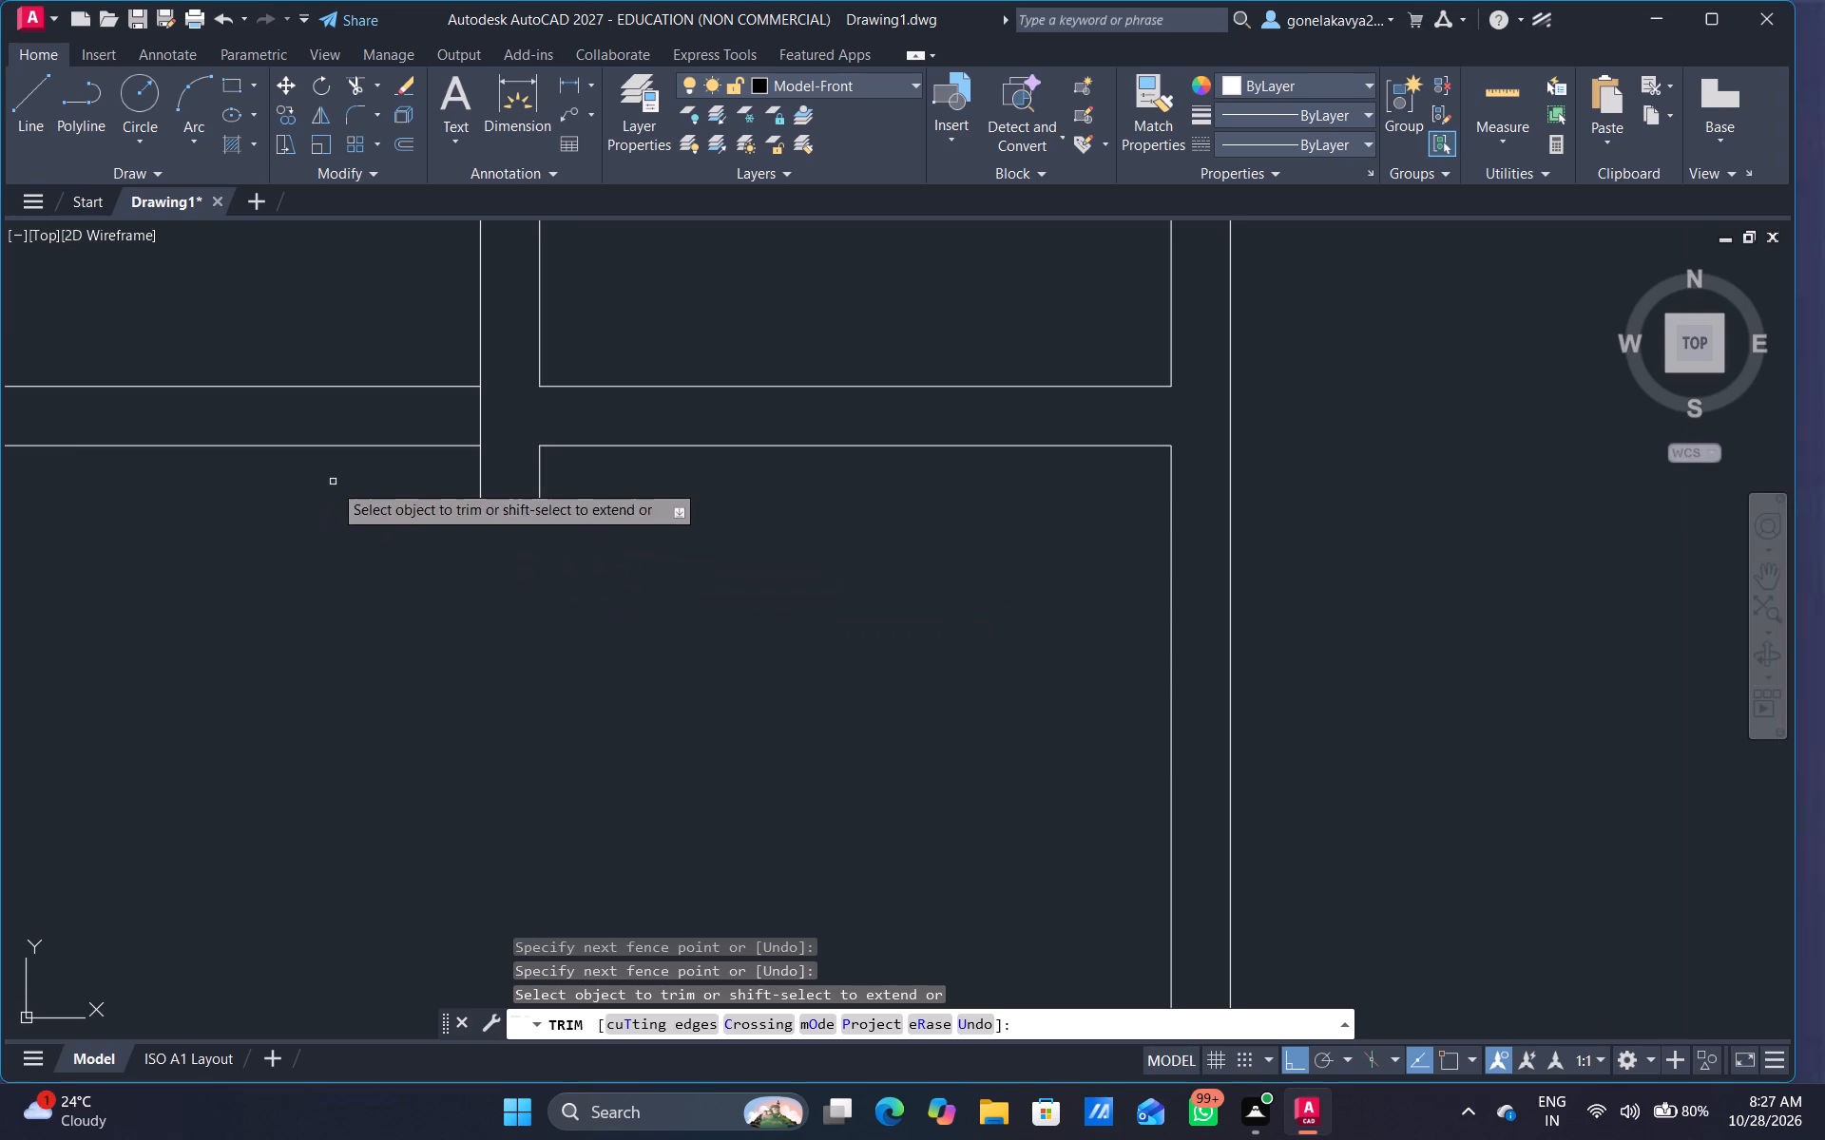
middle_click_drag(324, 544, 586, 791)
scroll(586, 791, "down", 1)
scroll(568, 541, "down", 1)
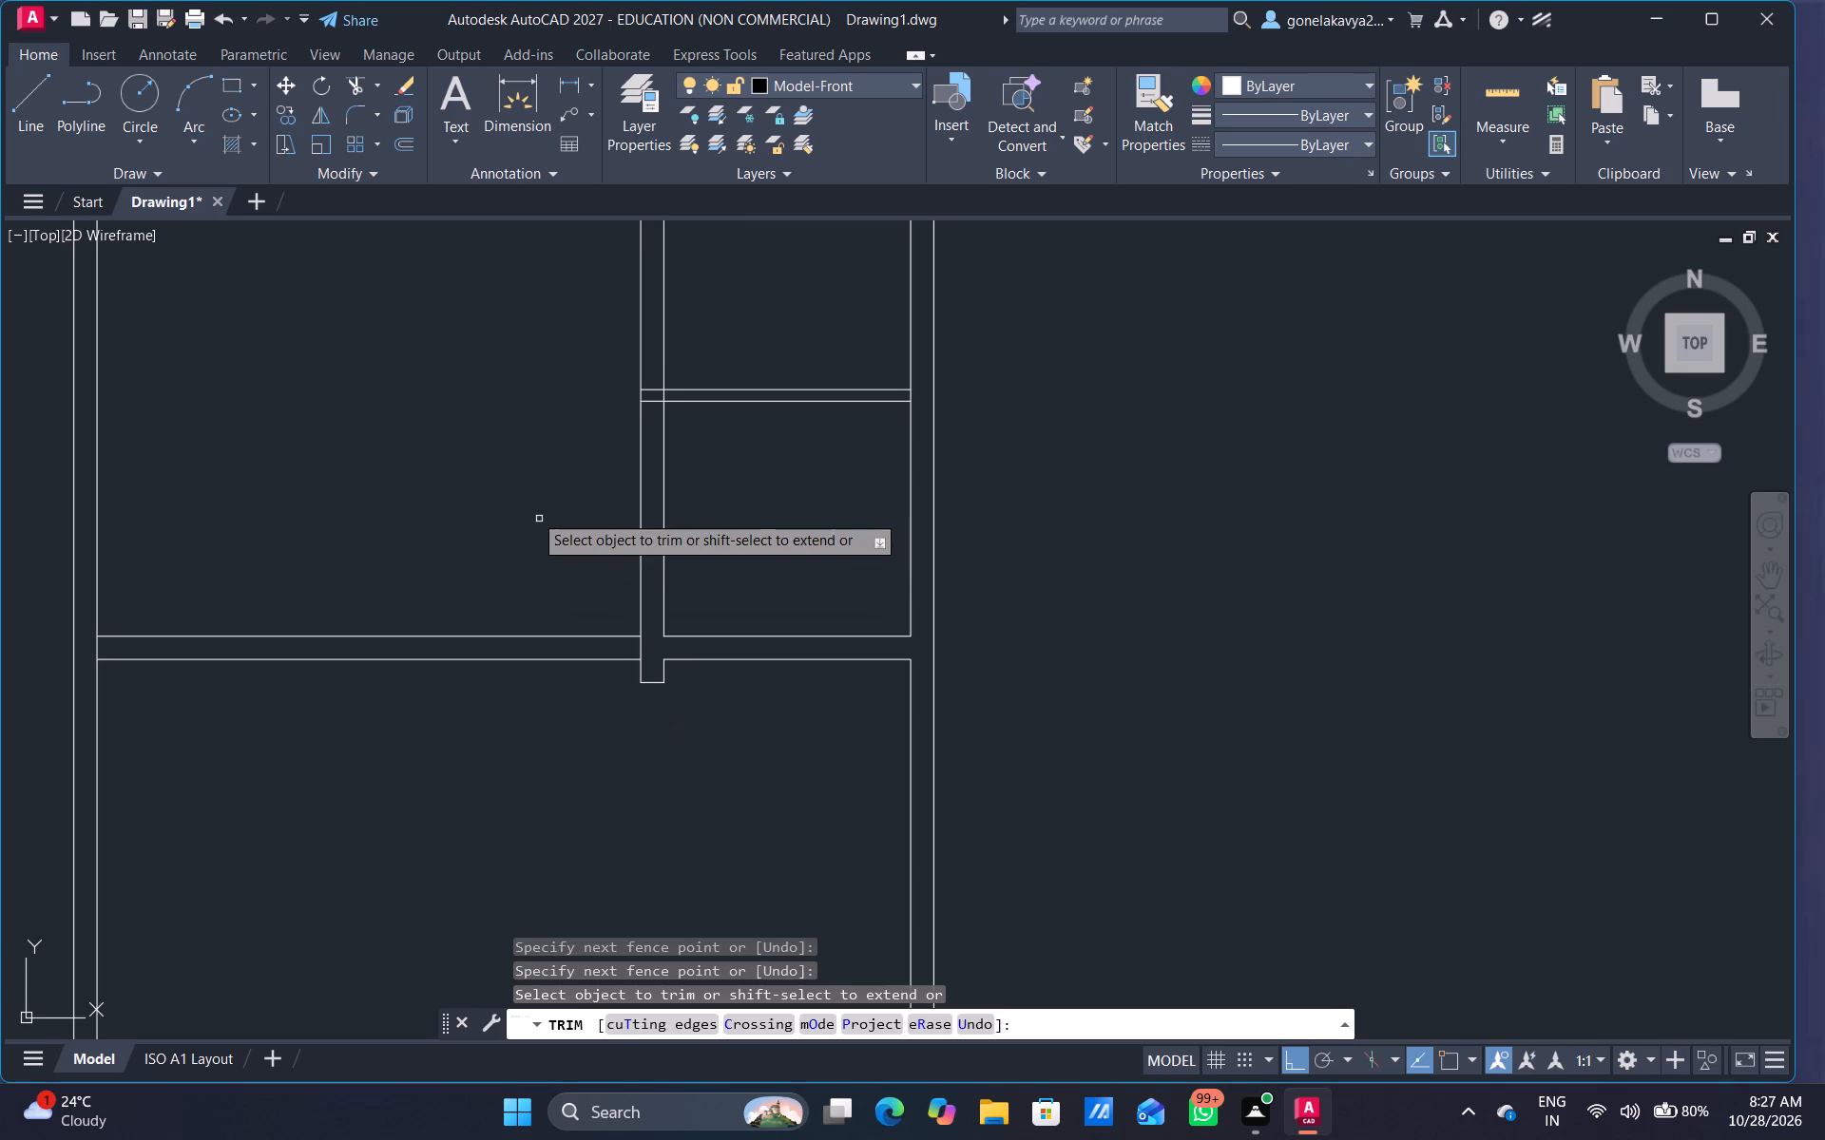
middle_click_drag(531, 509, 542, 615)
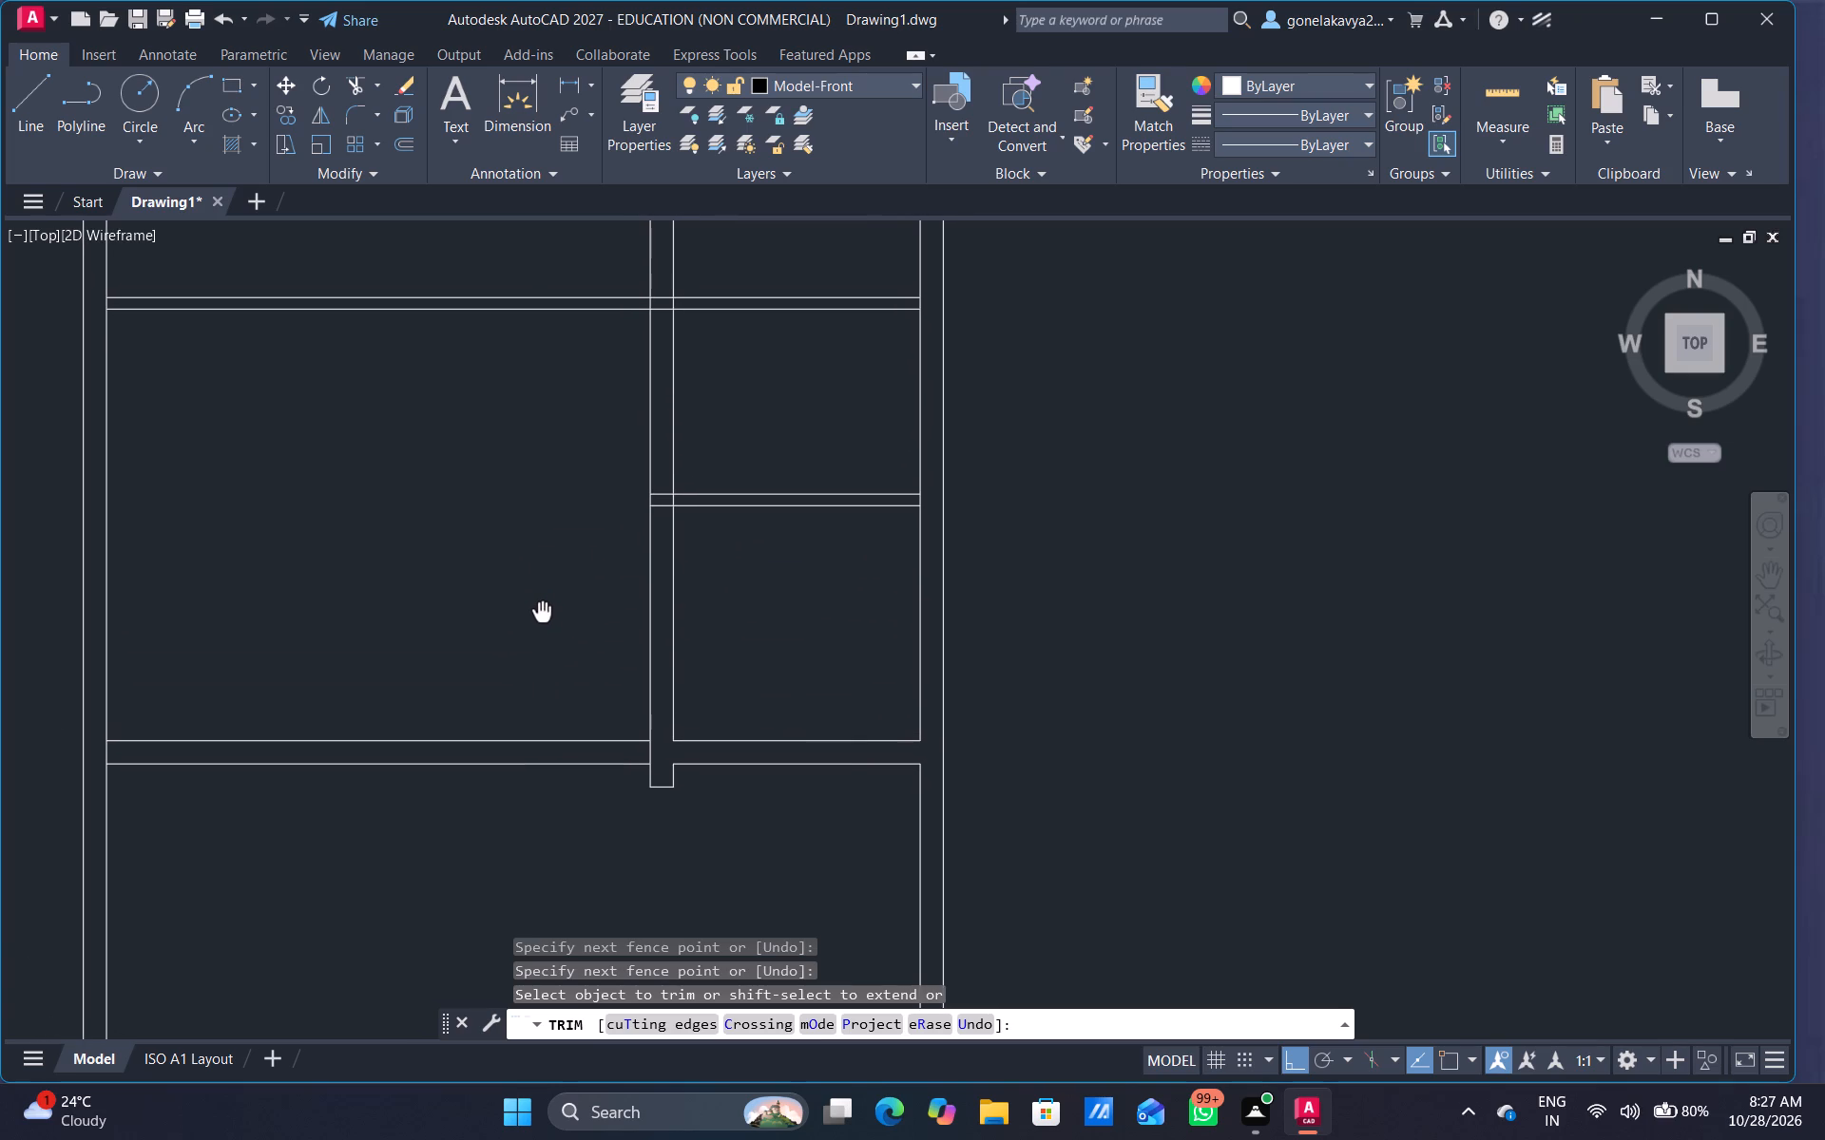
middle_click_drag(542, 615, 542, 614)
scroll(524, 529, "down", 3)
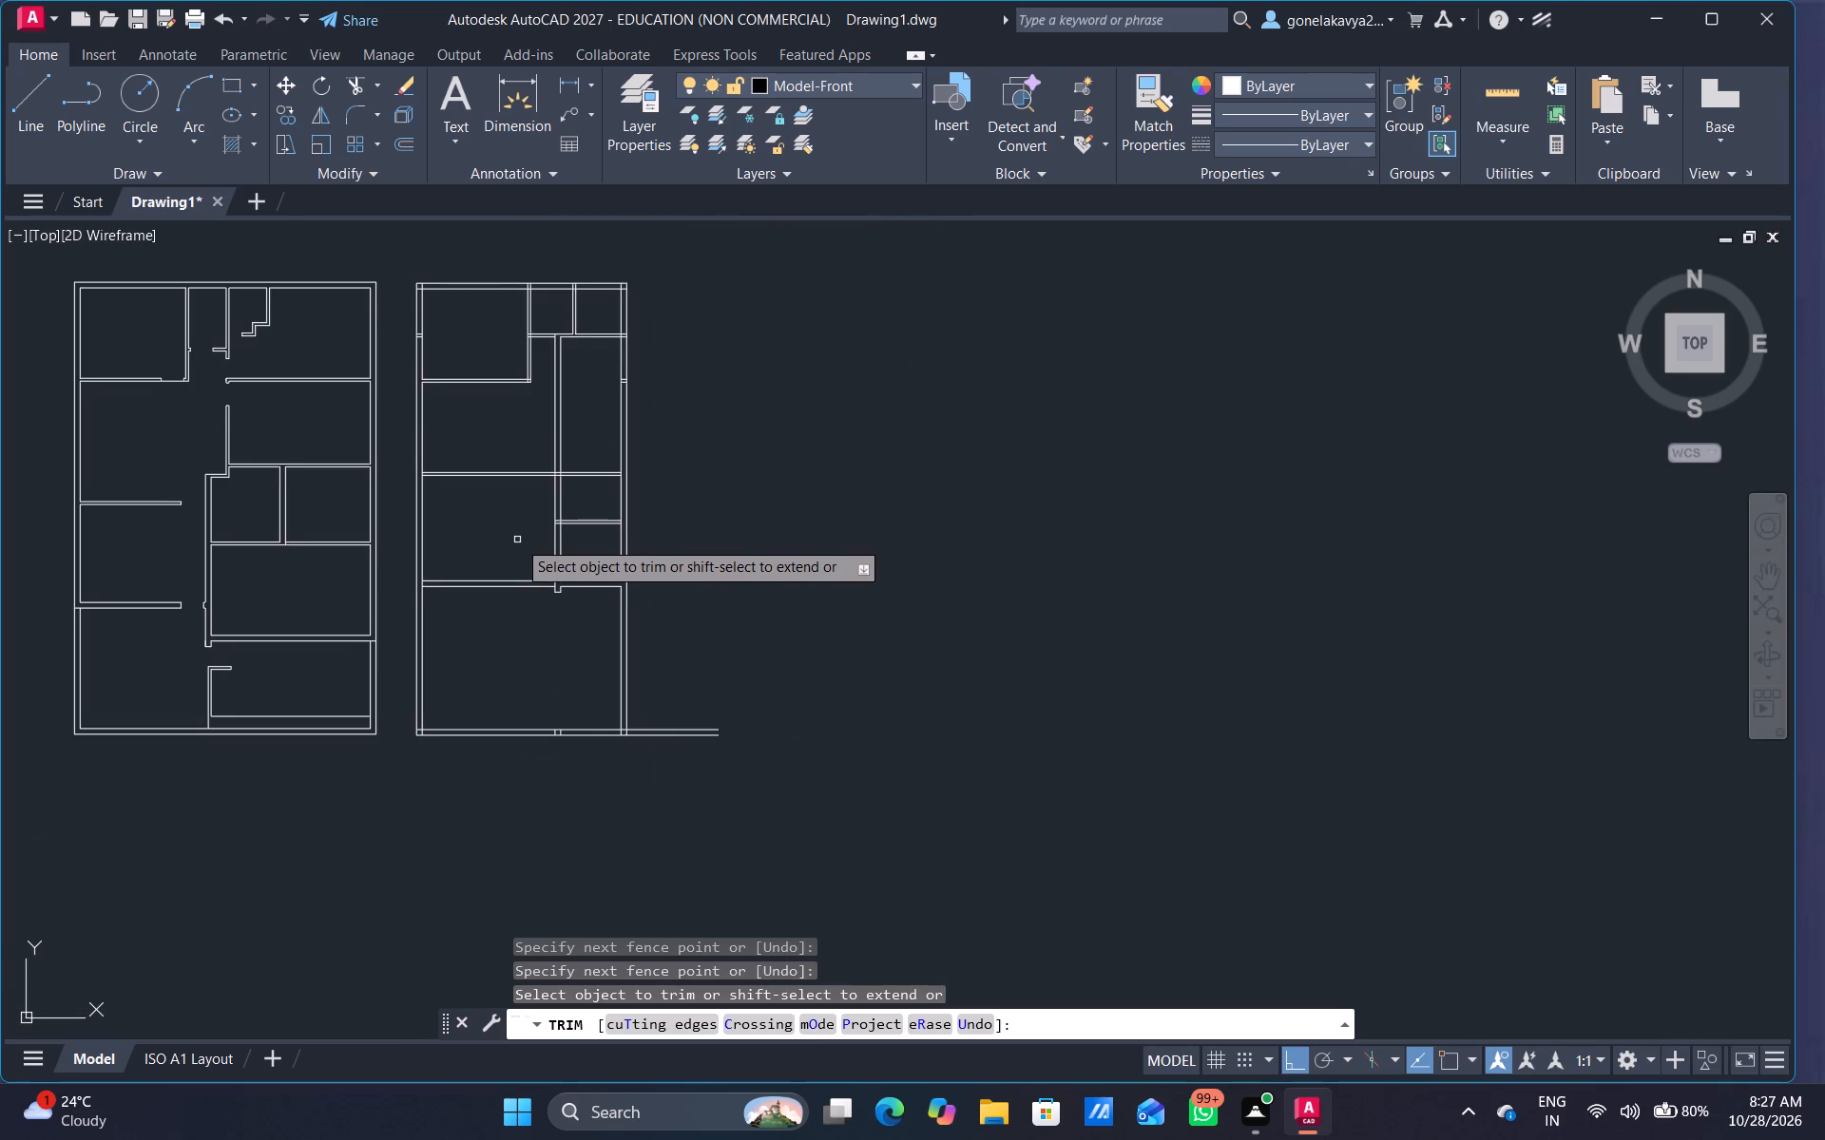
middle_click_drag(513, 549, 678, 442)
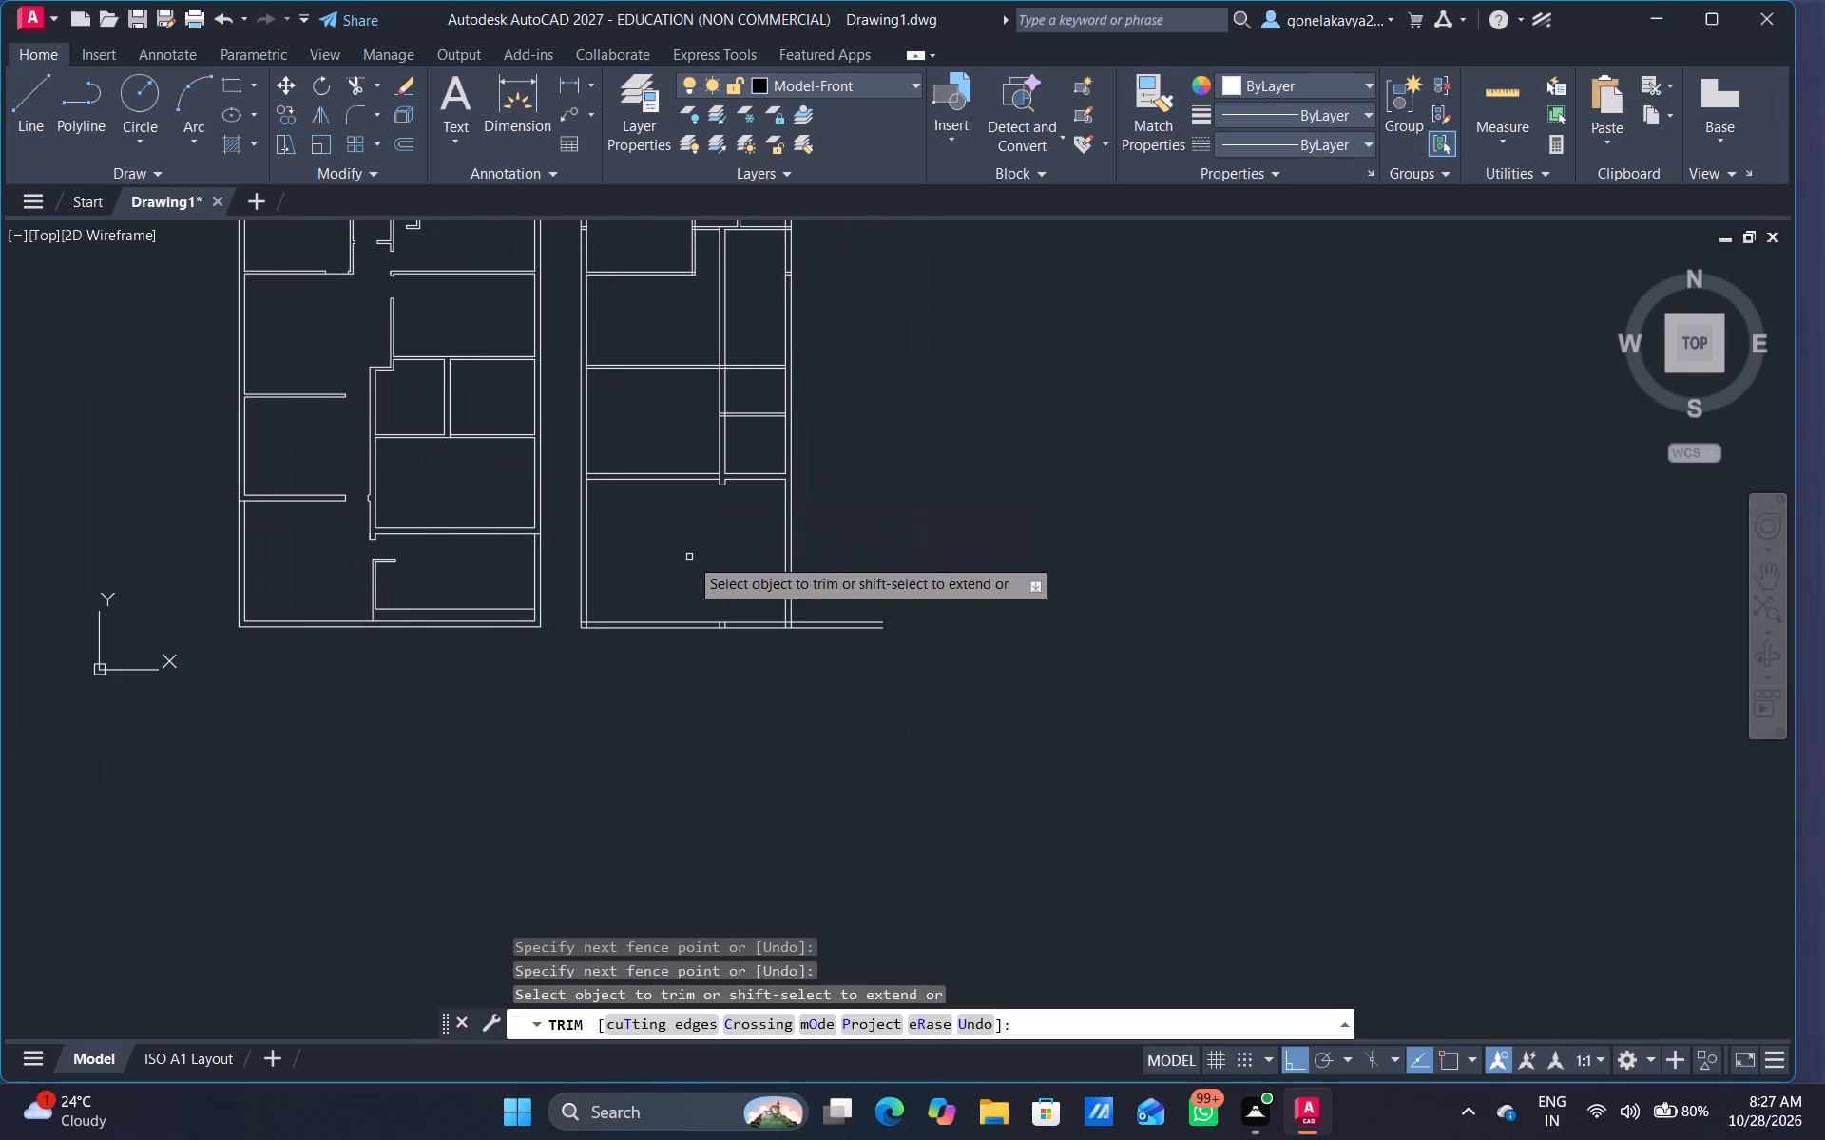
scroll(689, 557, "up", 1)
middle_click_drag(691, 549, 694, 544)
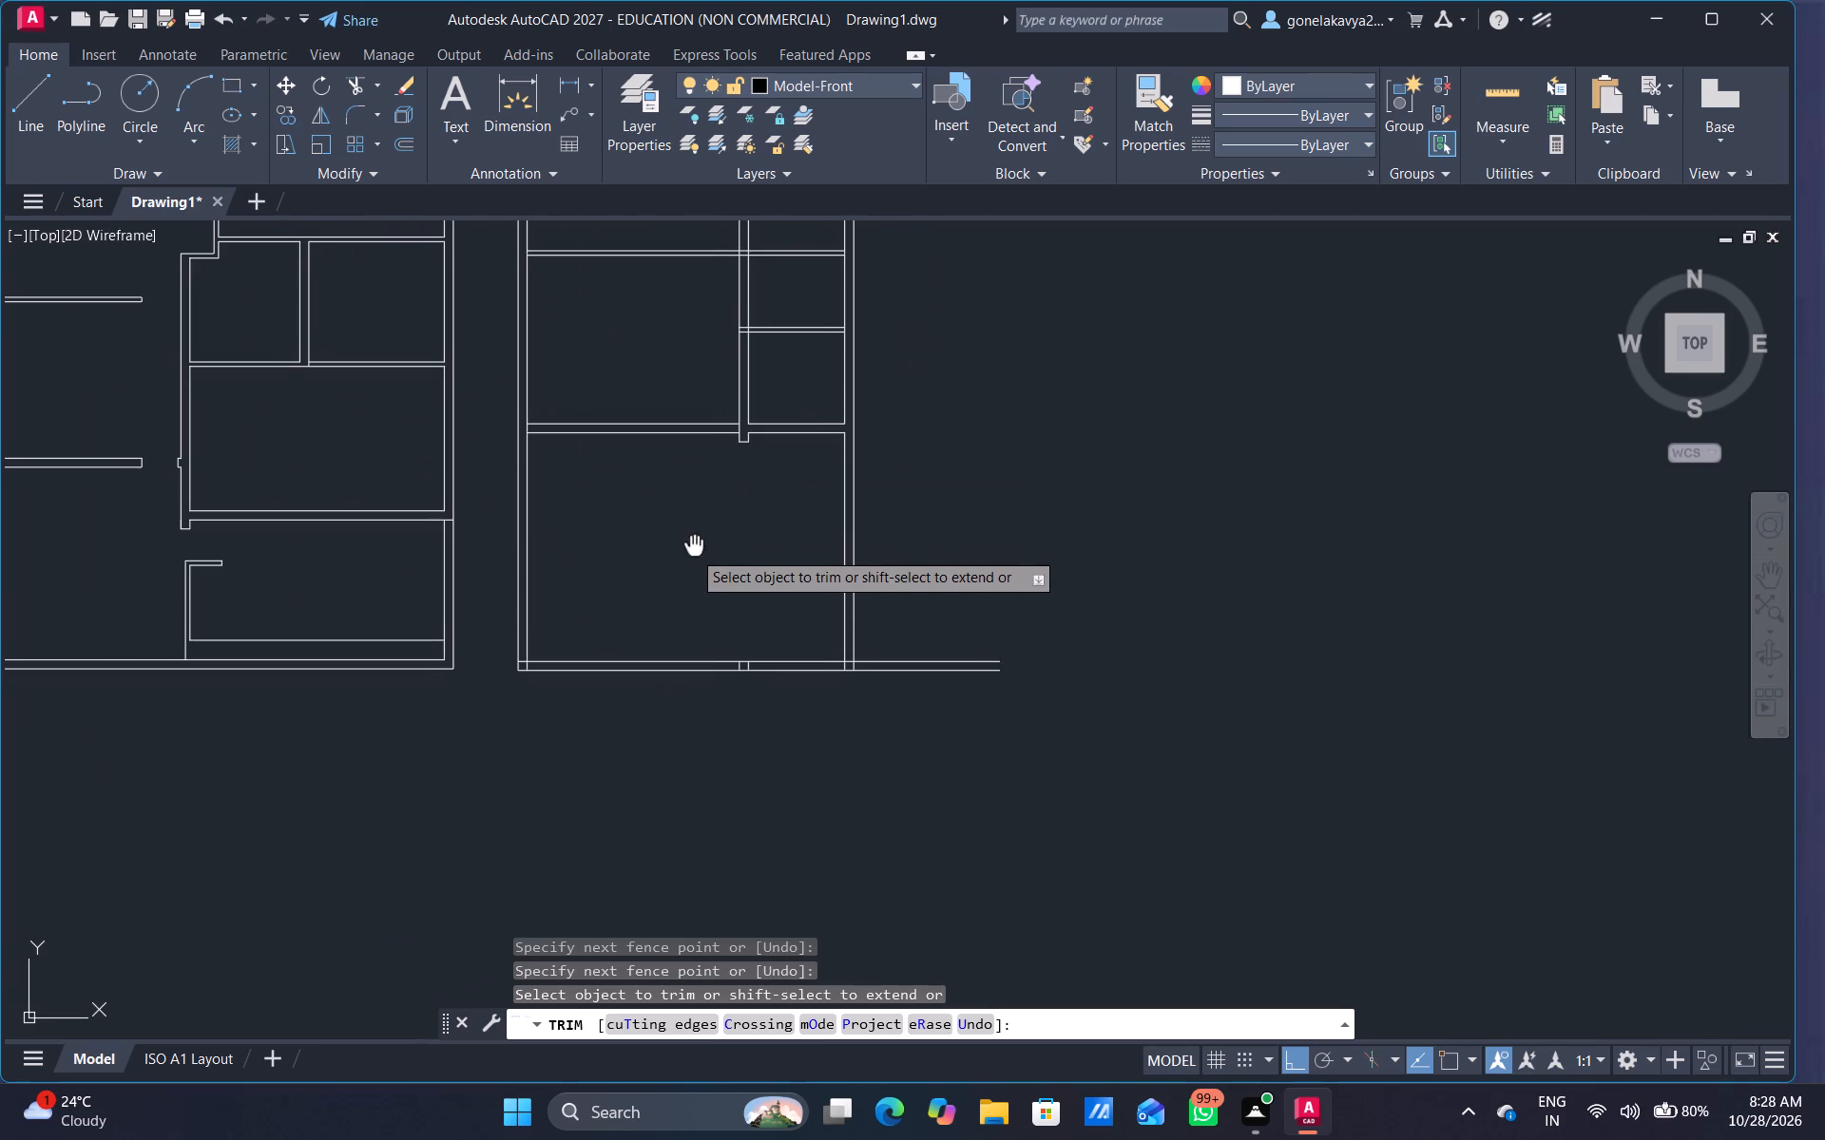
middle_click_drag(694, 544, 797, 550)
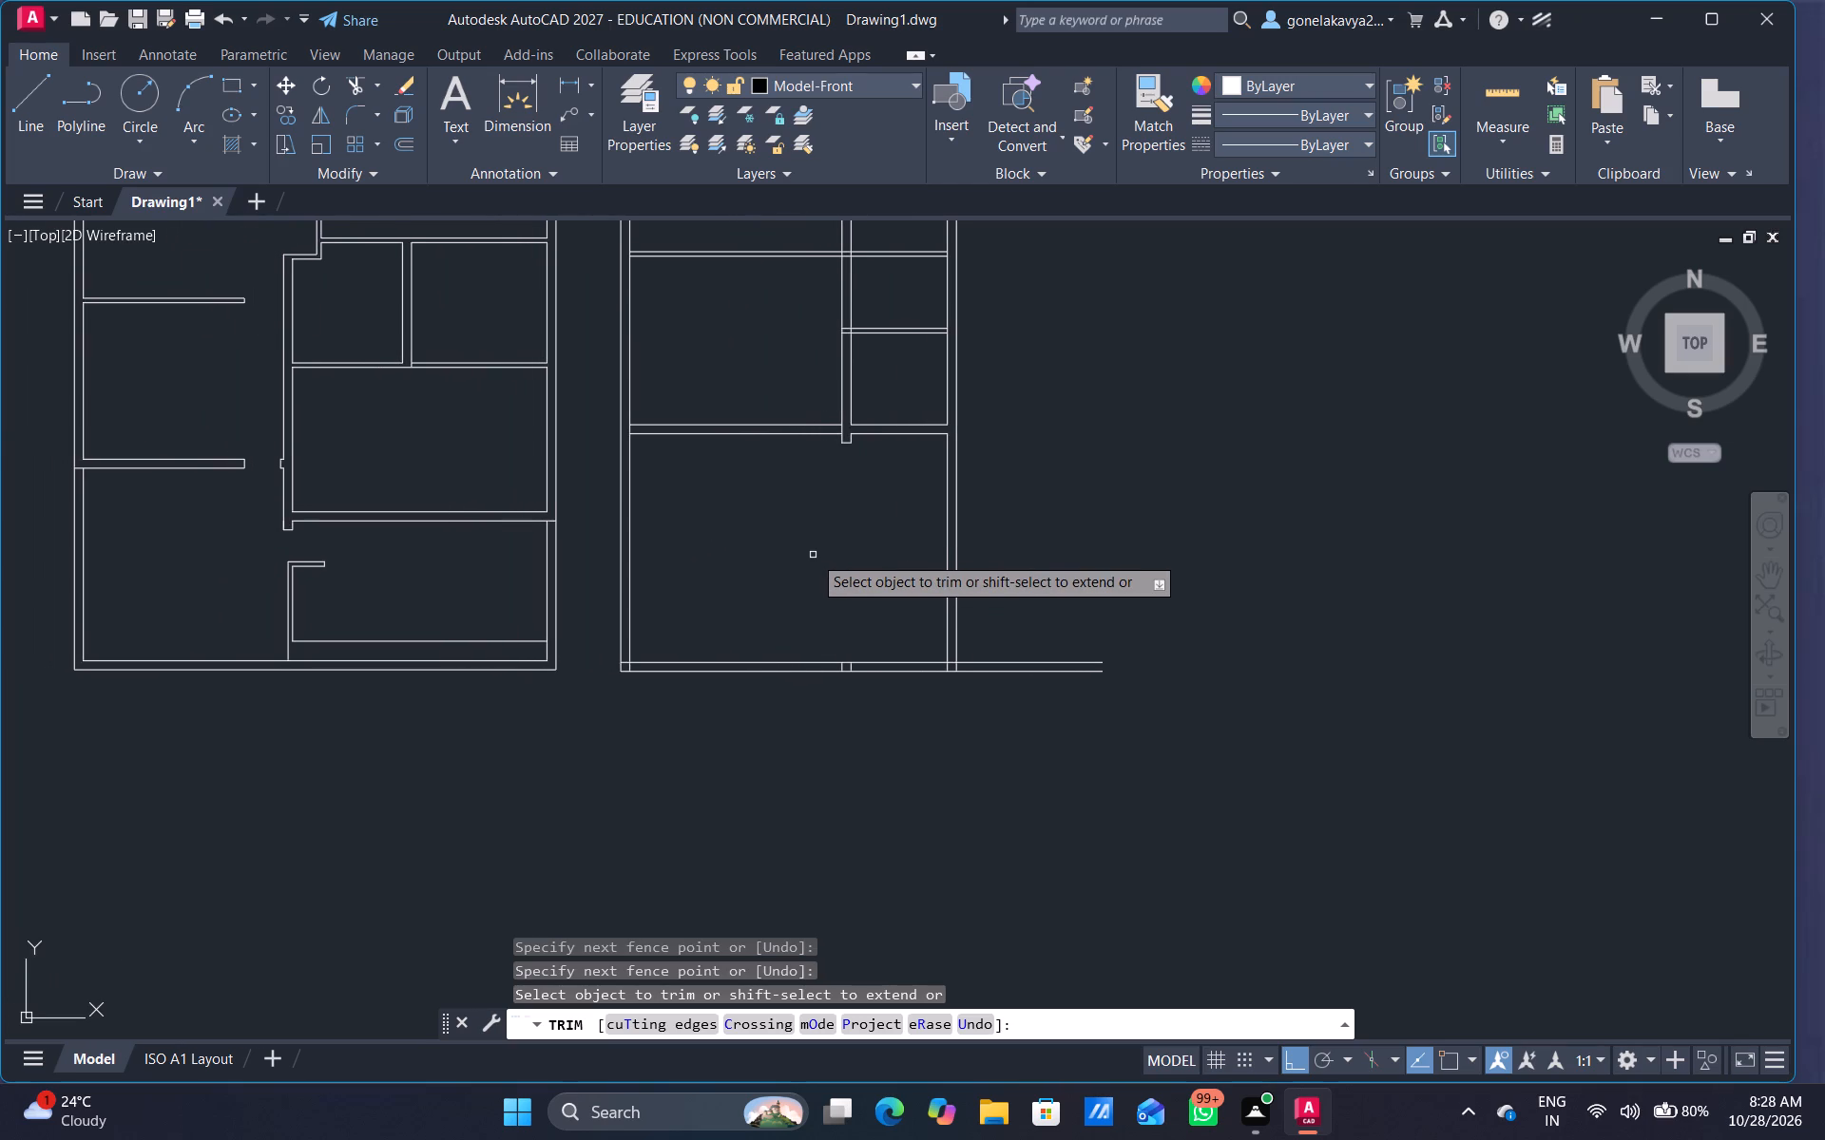
key("Escape")
key("o")
key("Return")
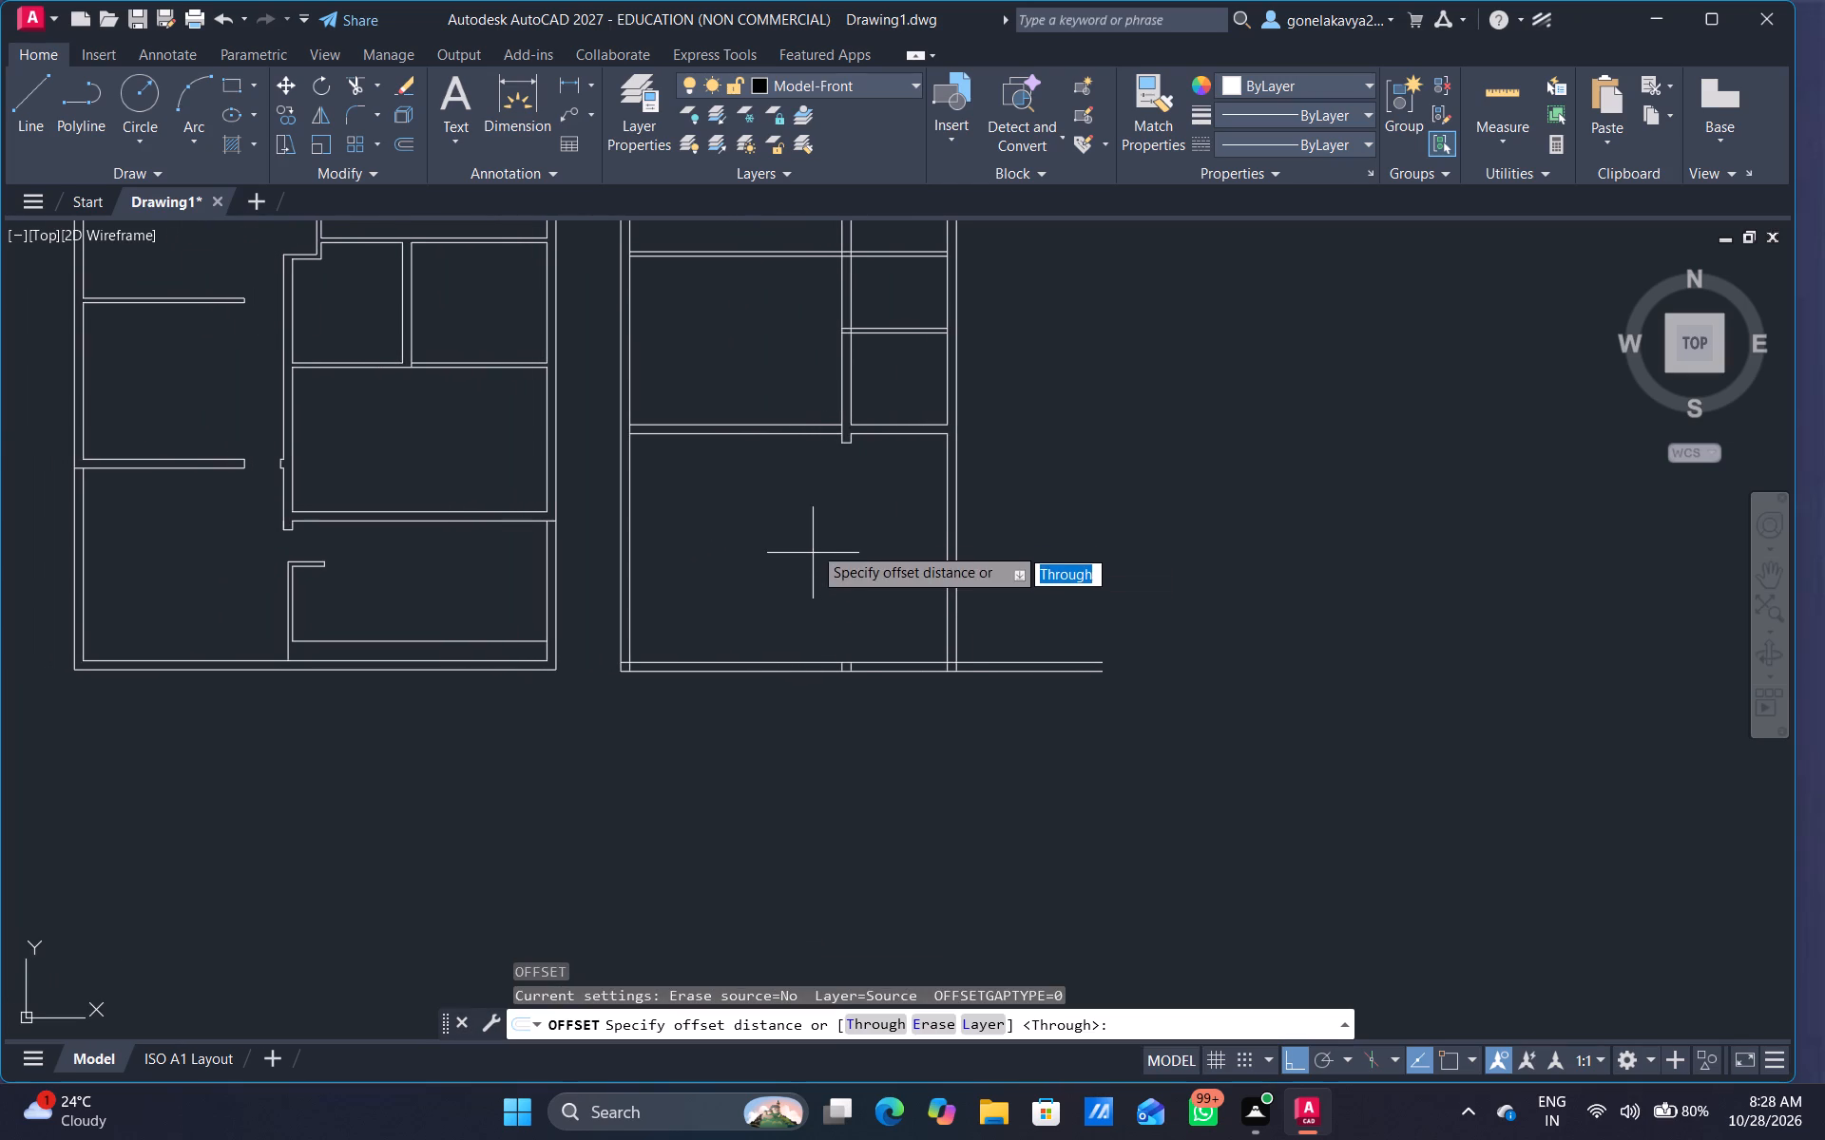
left_click_drag(809, 510, 773, 558)
left_click(778, 560)
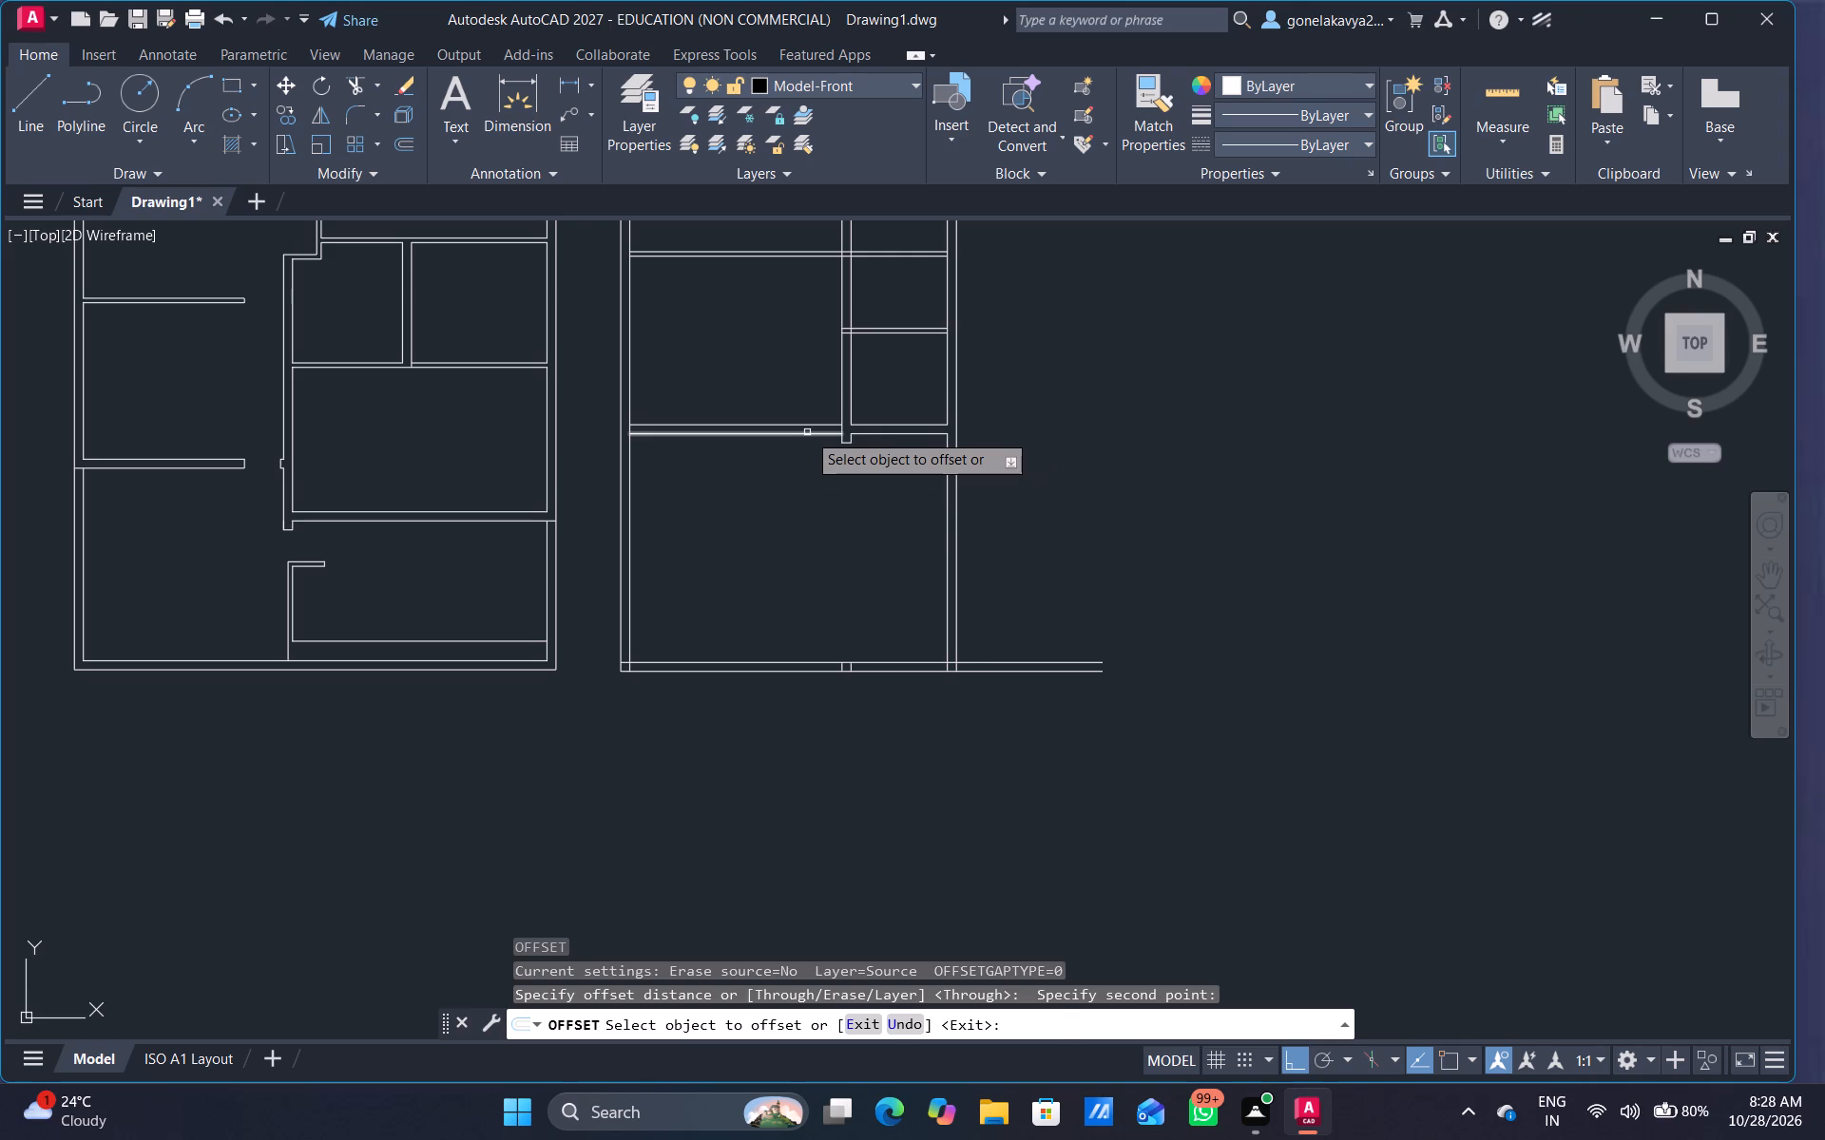
left_click(807, 432)
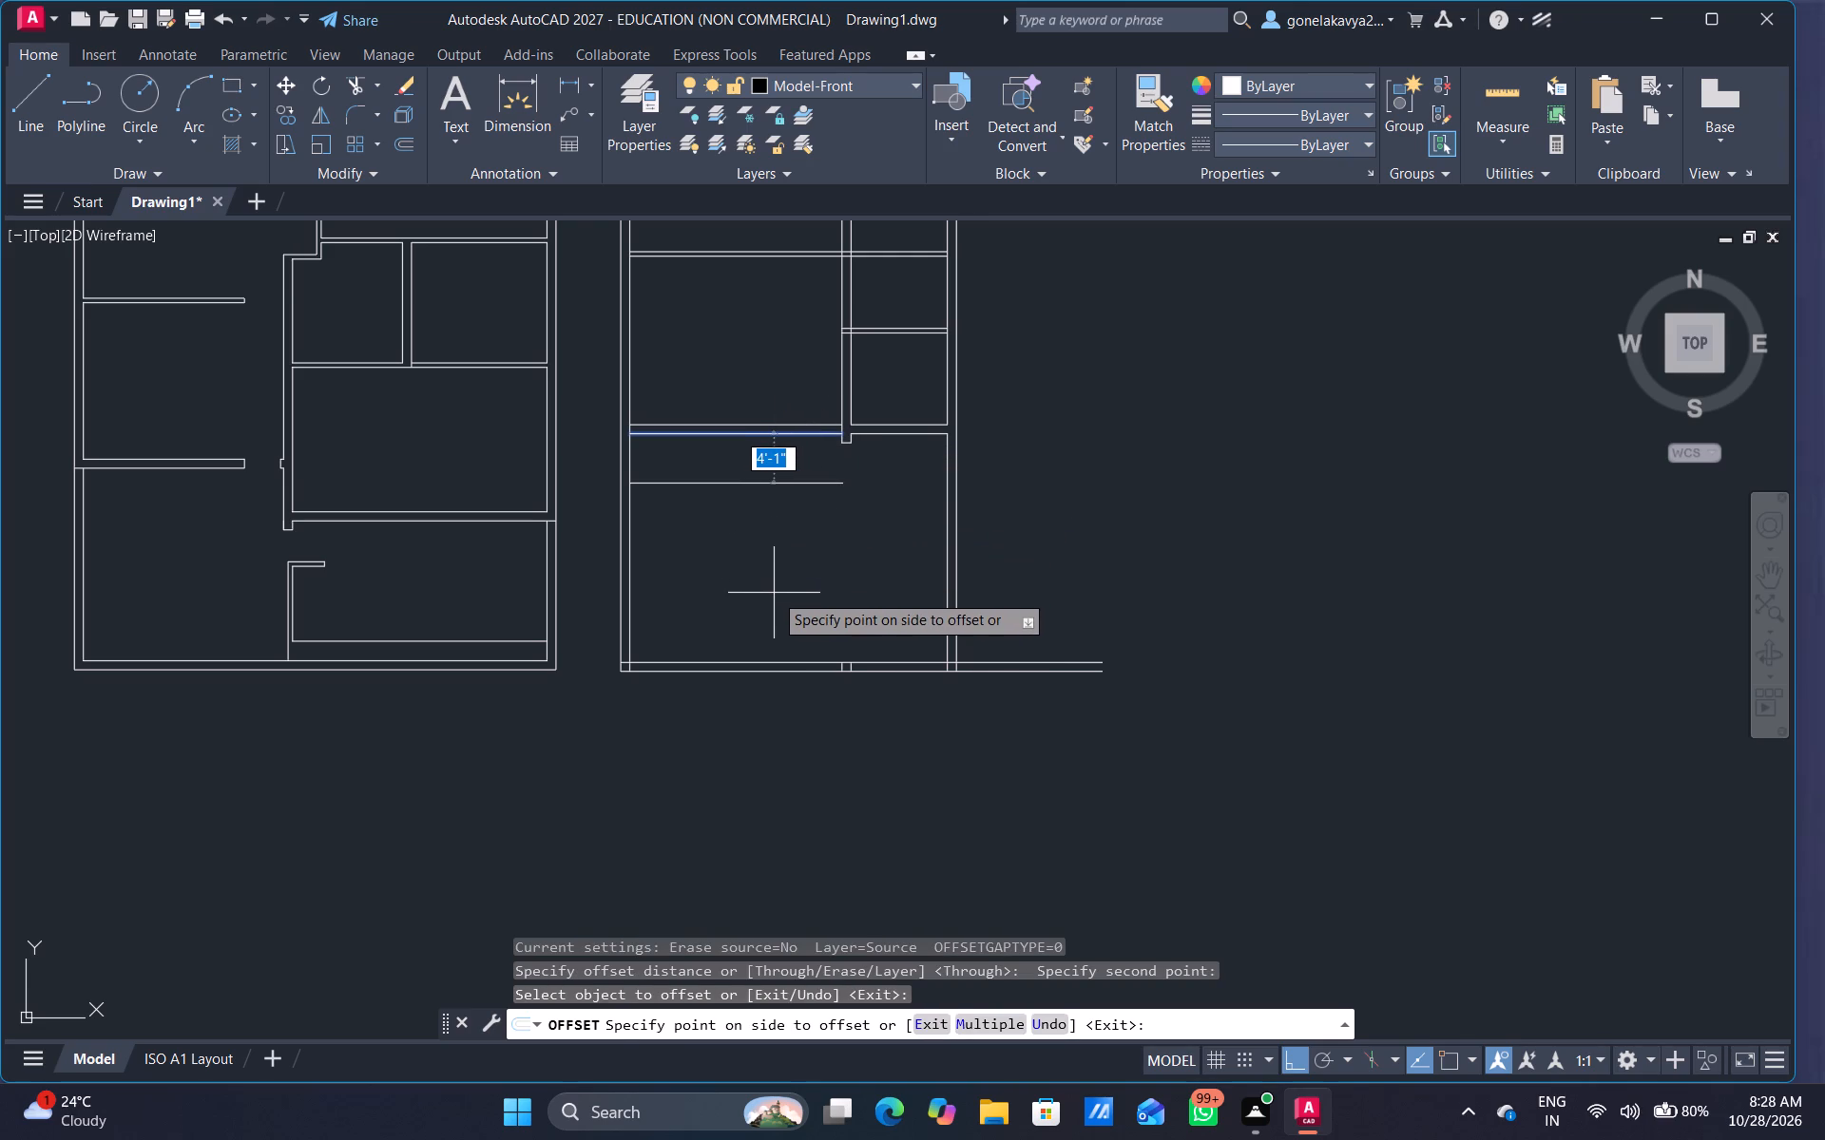
type("10'")
key("Return")
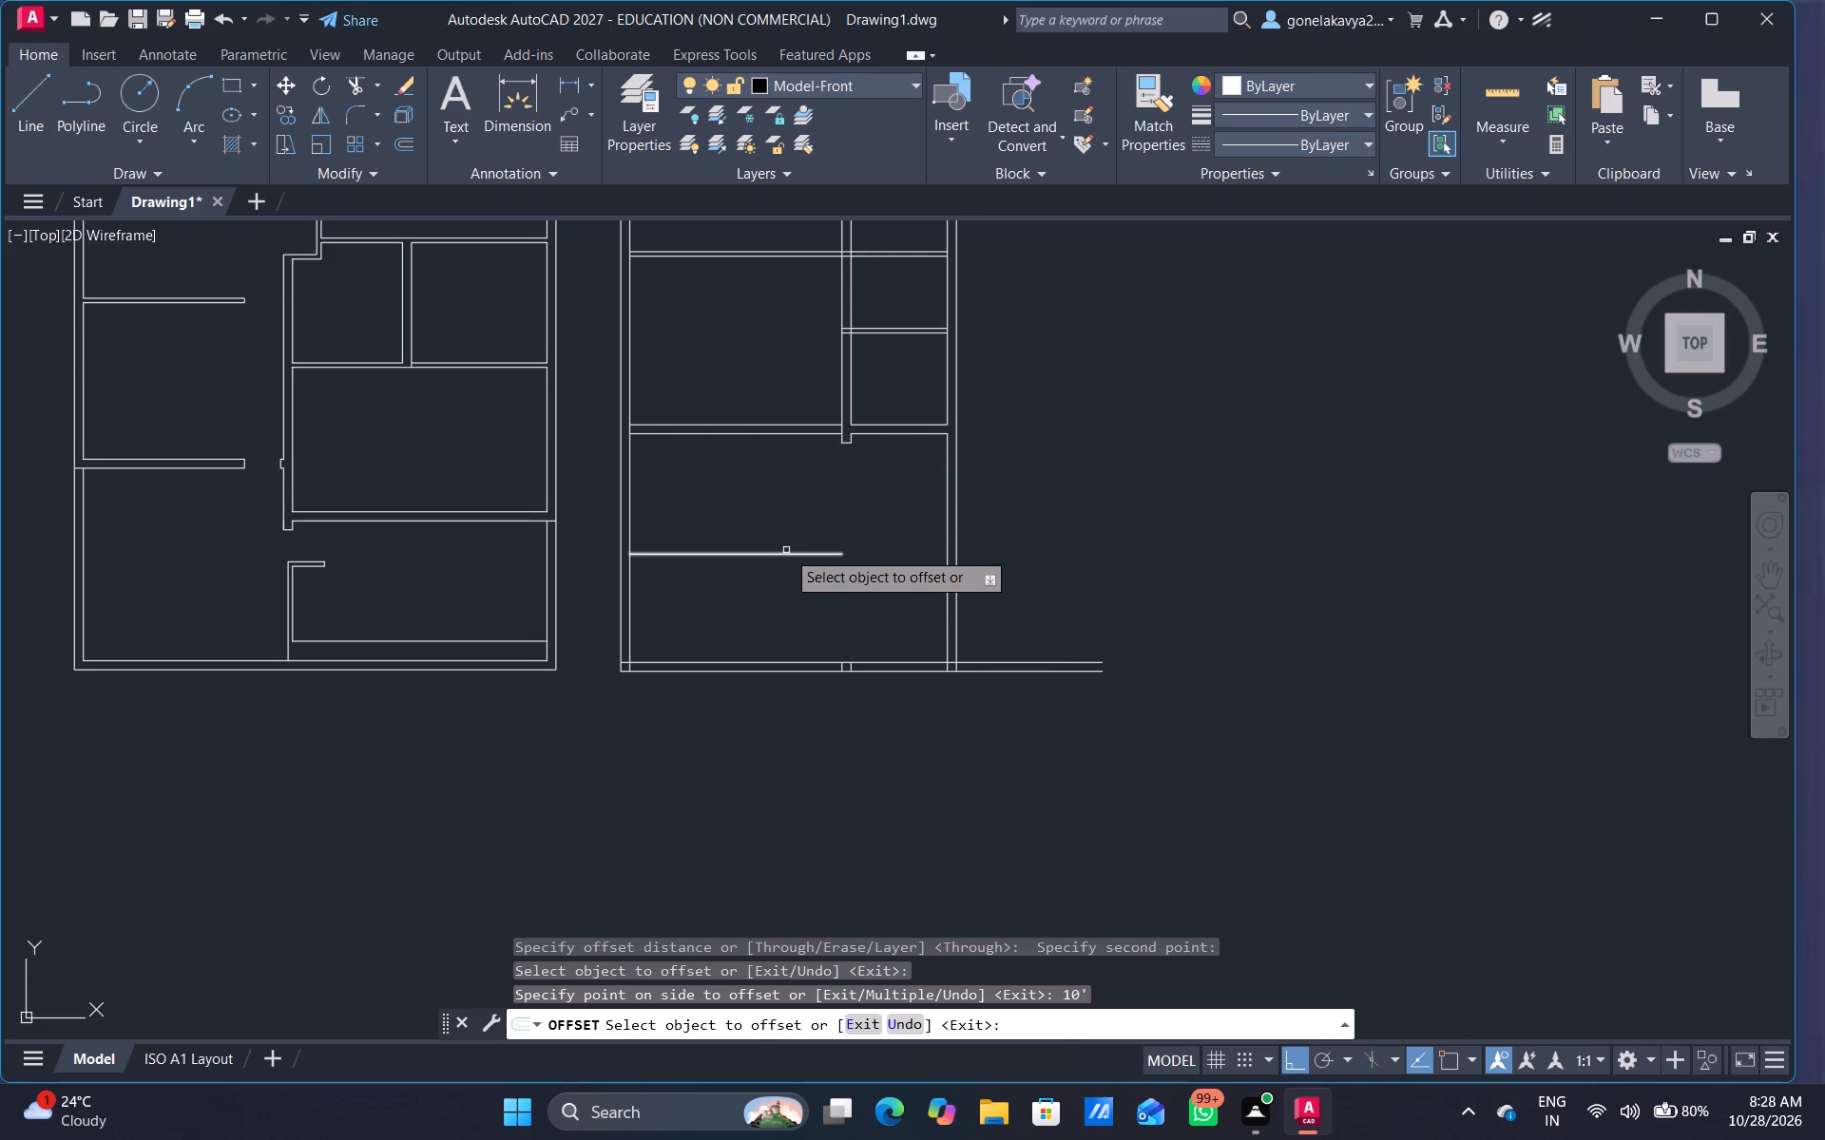
Offset the new horizontal line 9" south to form a wall.
left_click(786, 550)
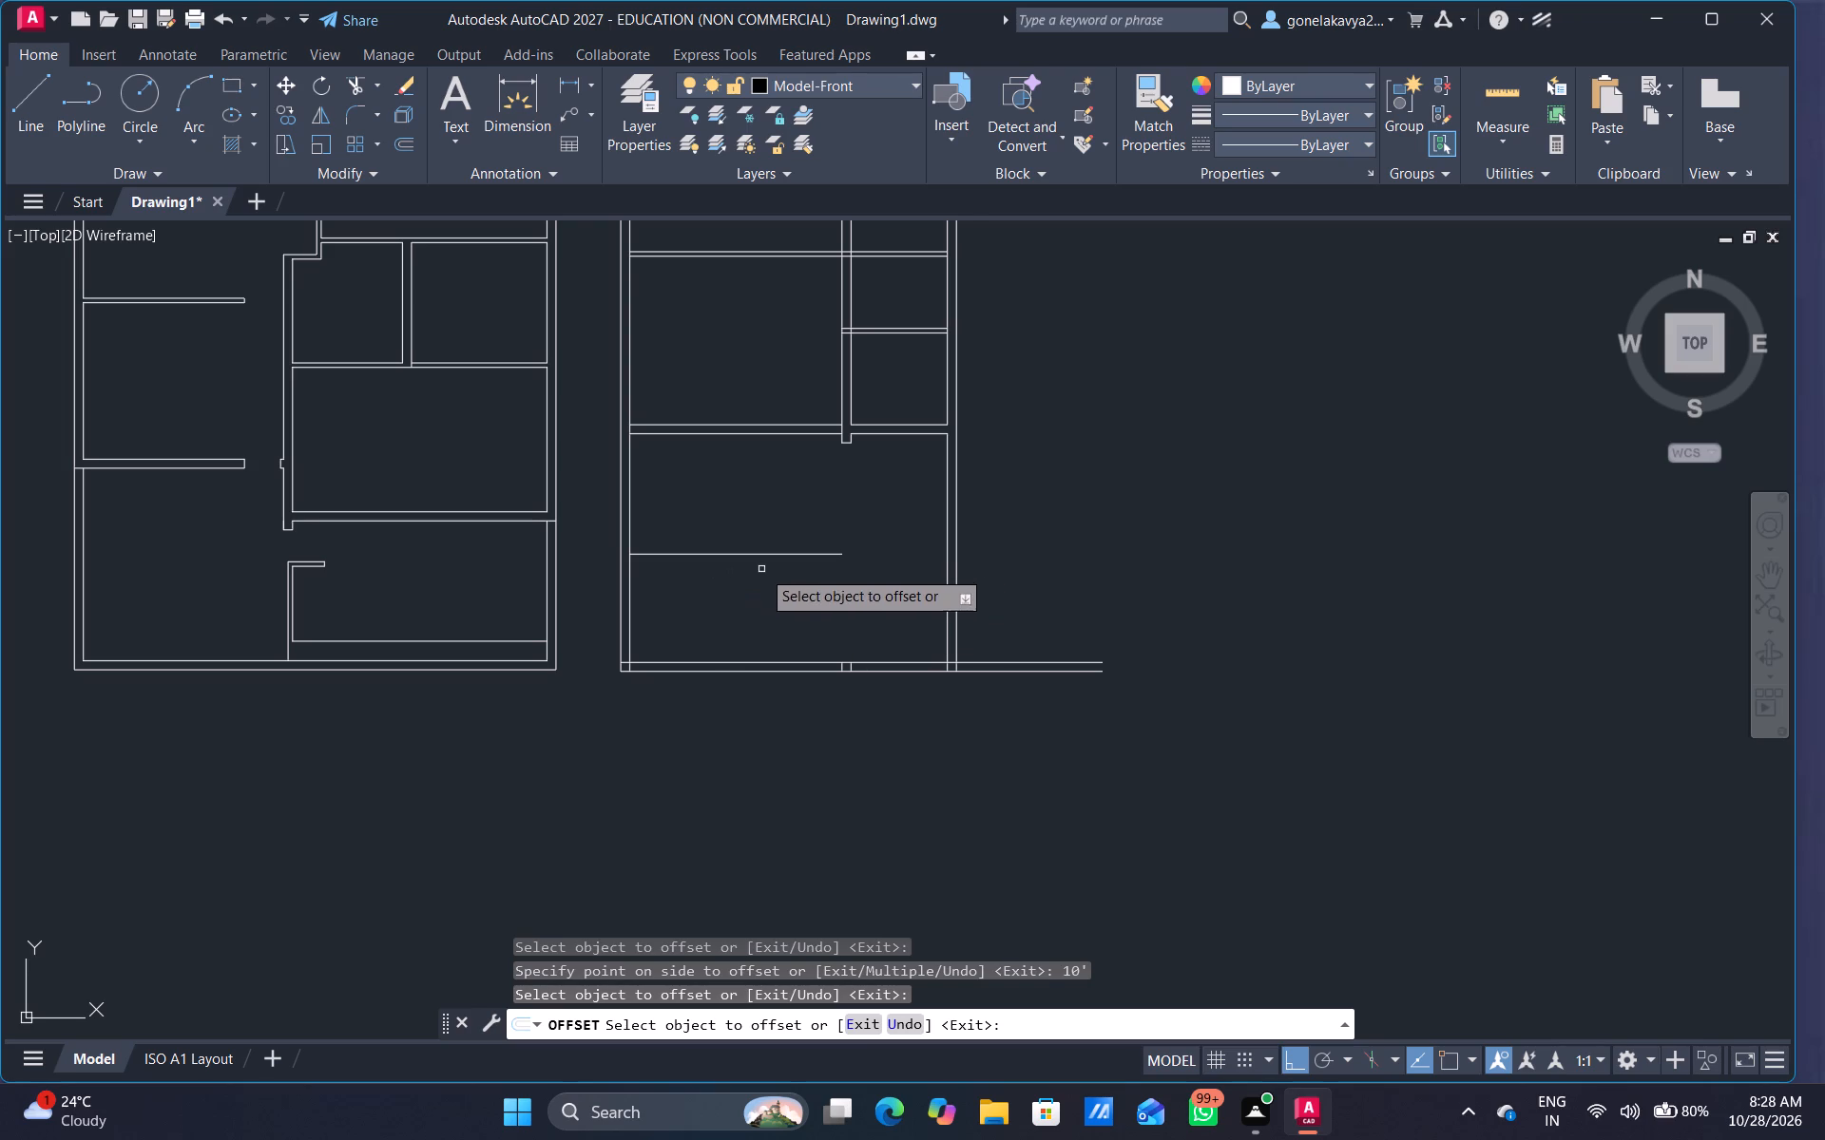
left_click(794, 550)
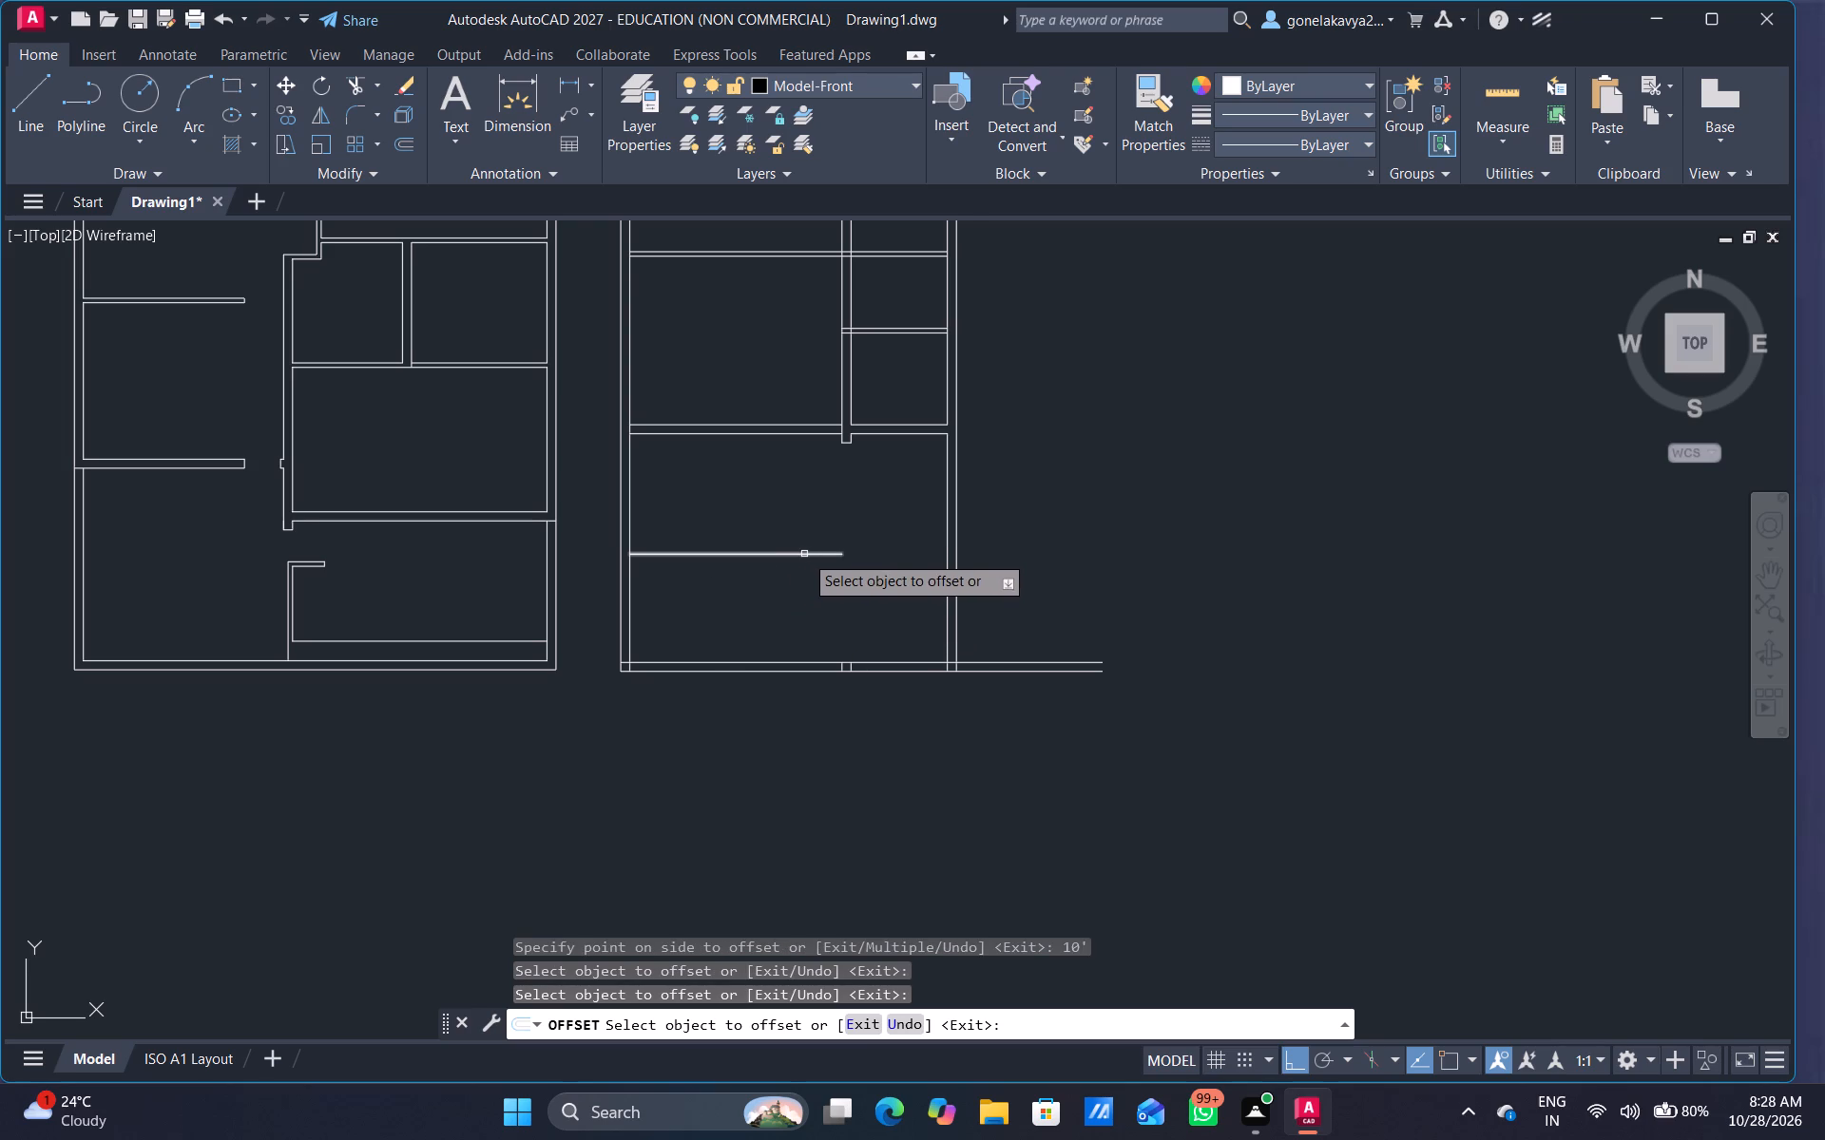
left_click(804, 554)
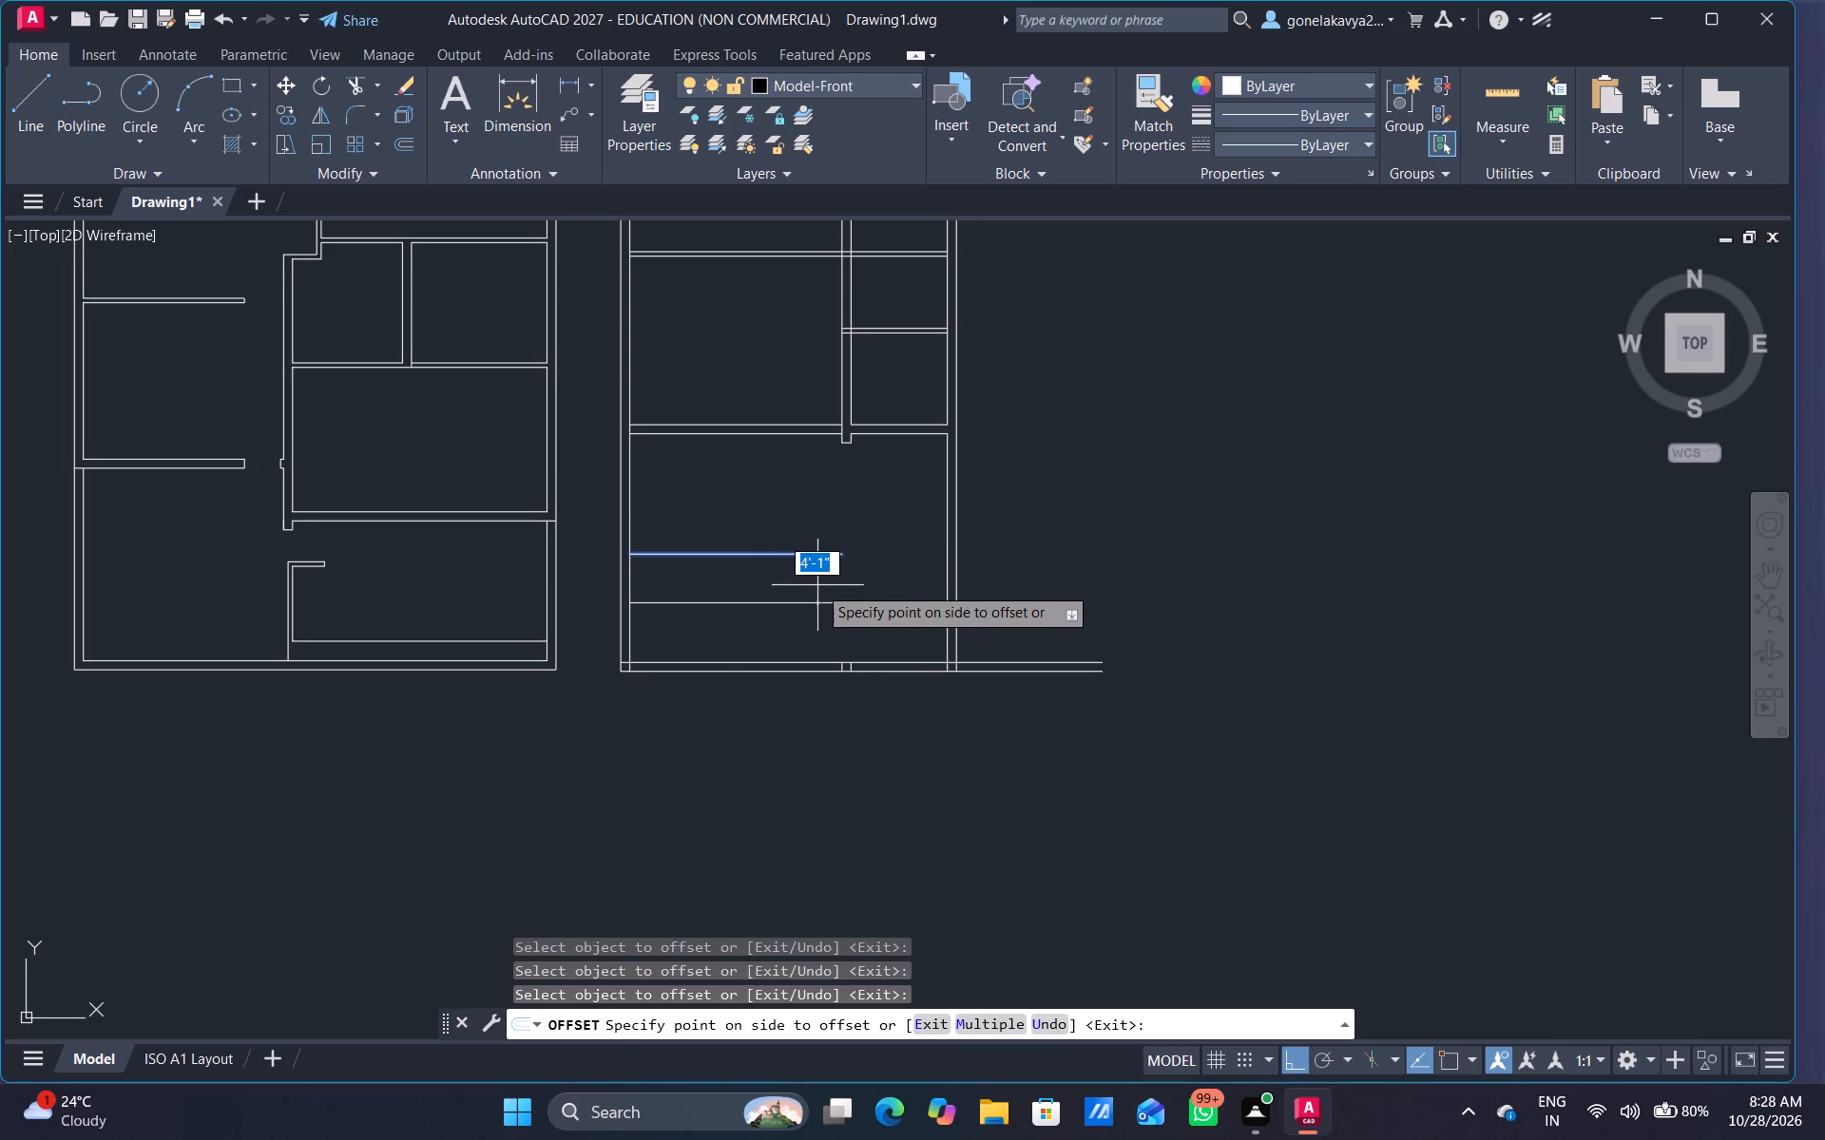
type("9\"")
key("Return")
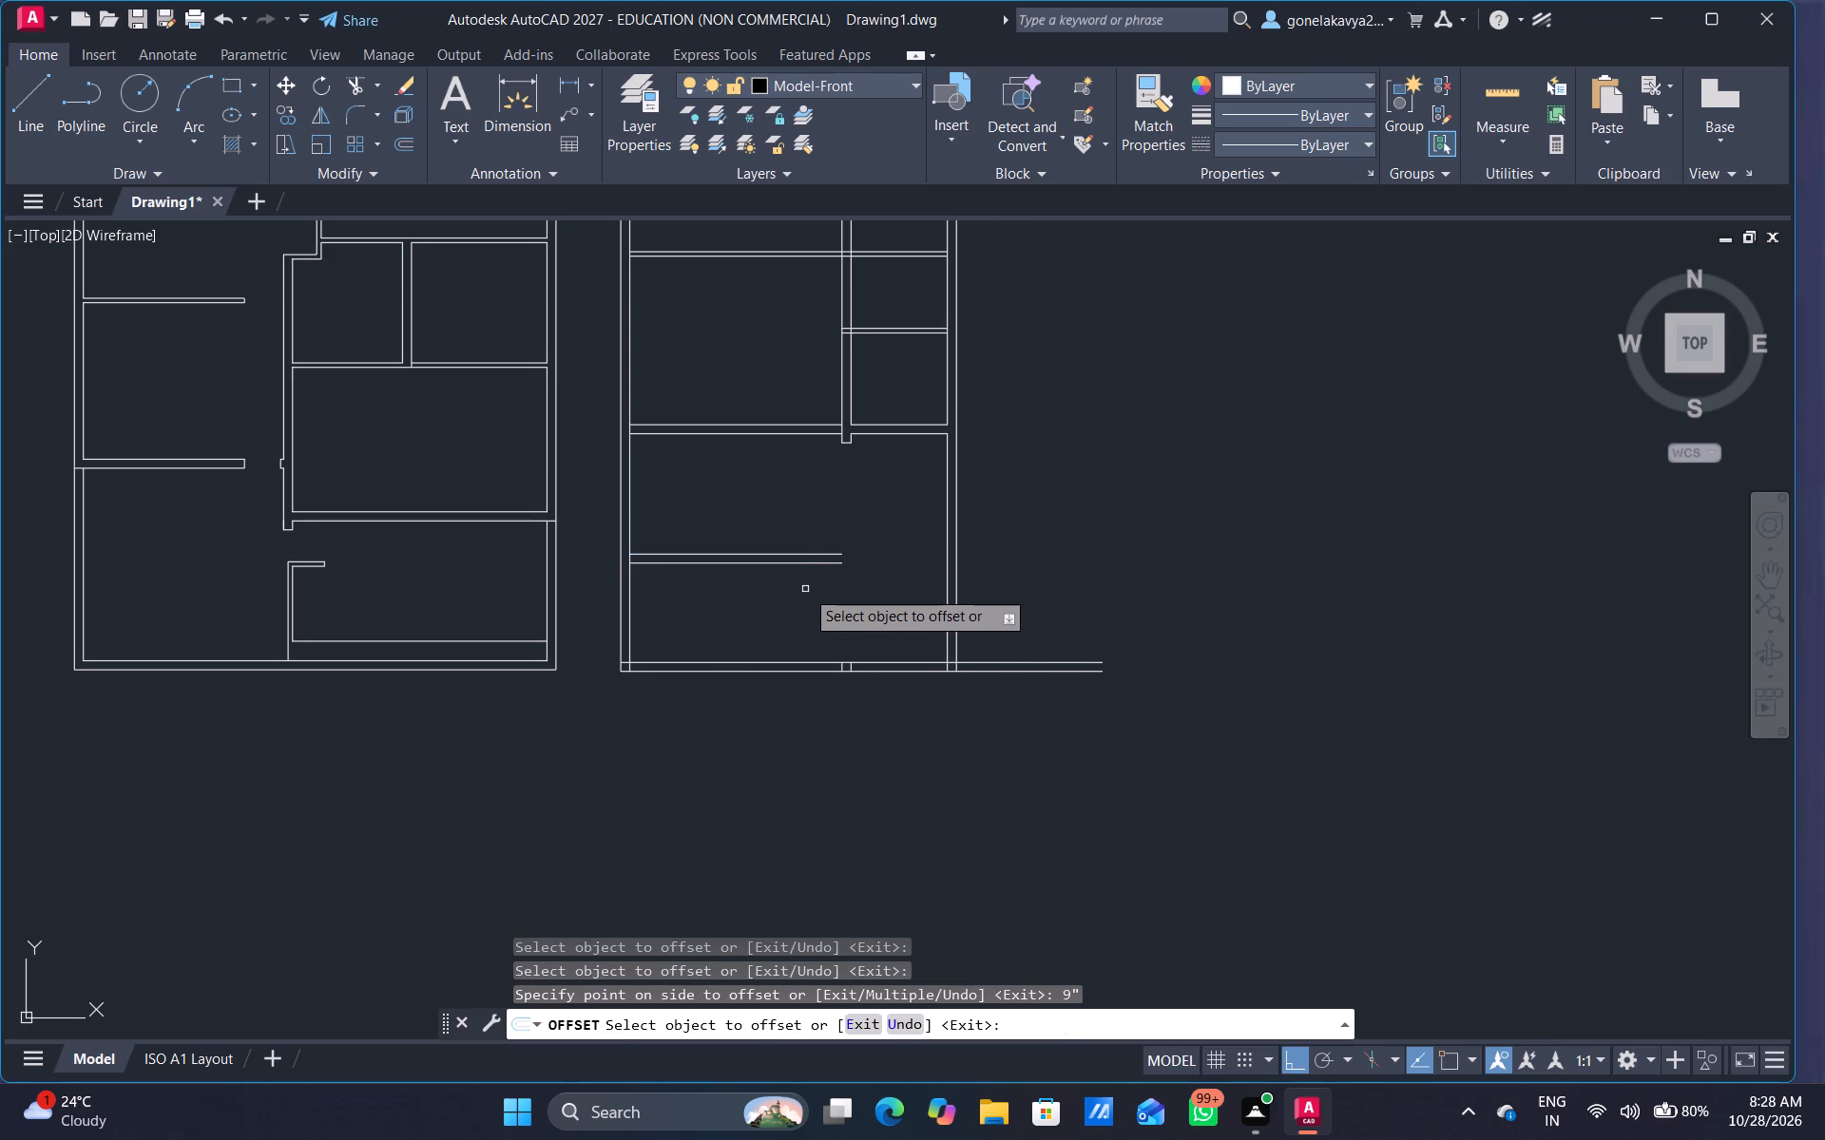
Extend both lines of the new 9" wall to the outer lines of the east and west walls.
key("Escape")
type("ex")
key("space")
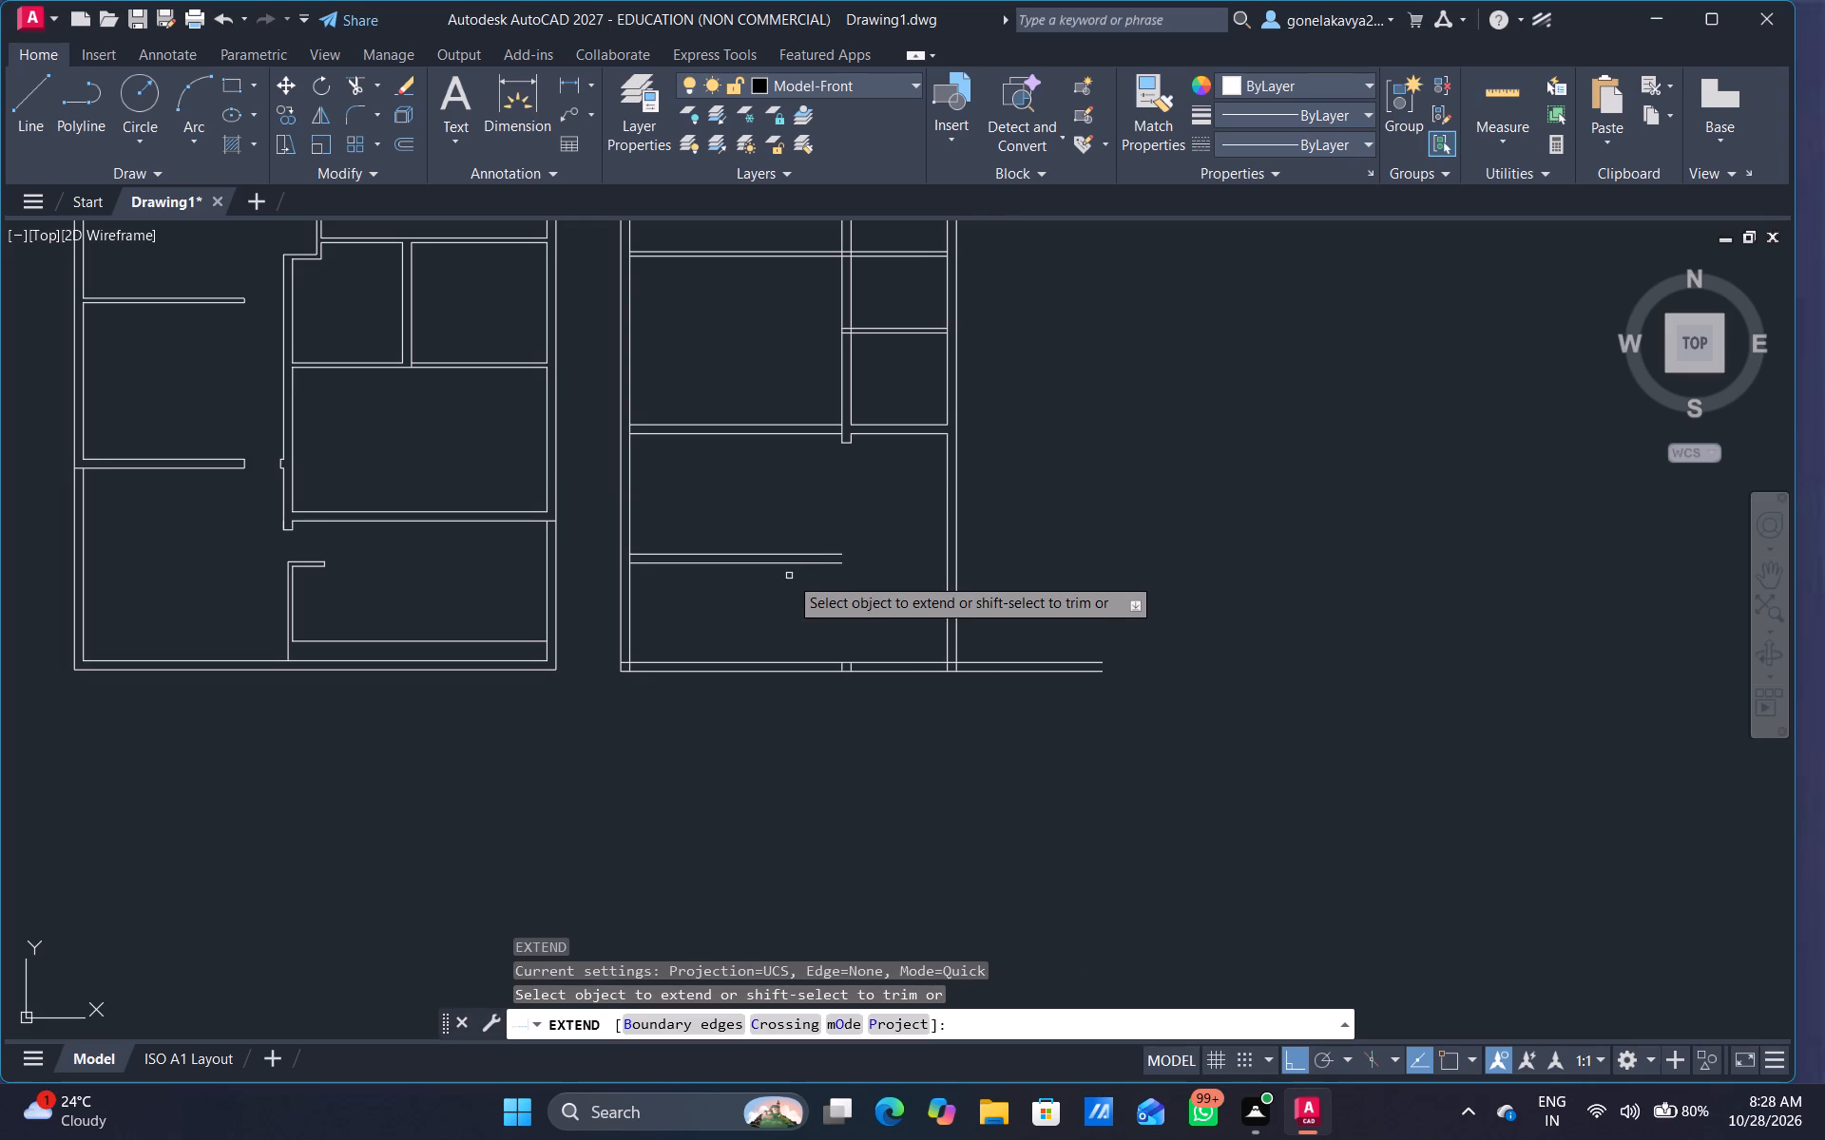
left_click(788, 561)
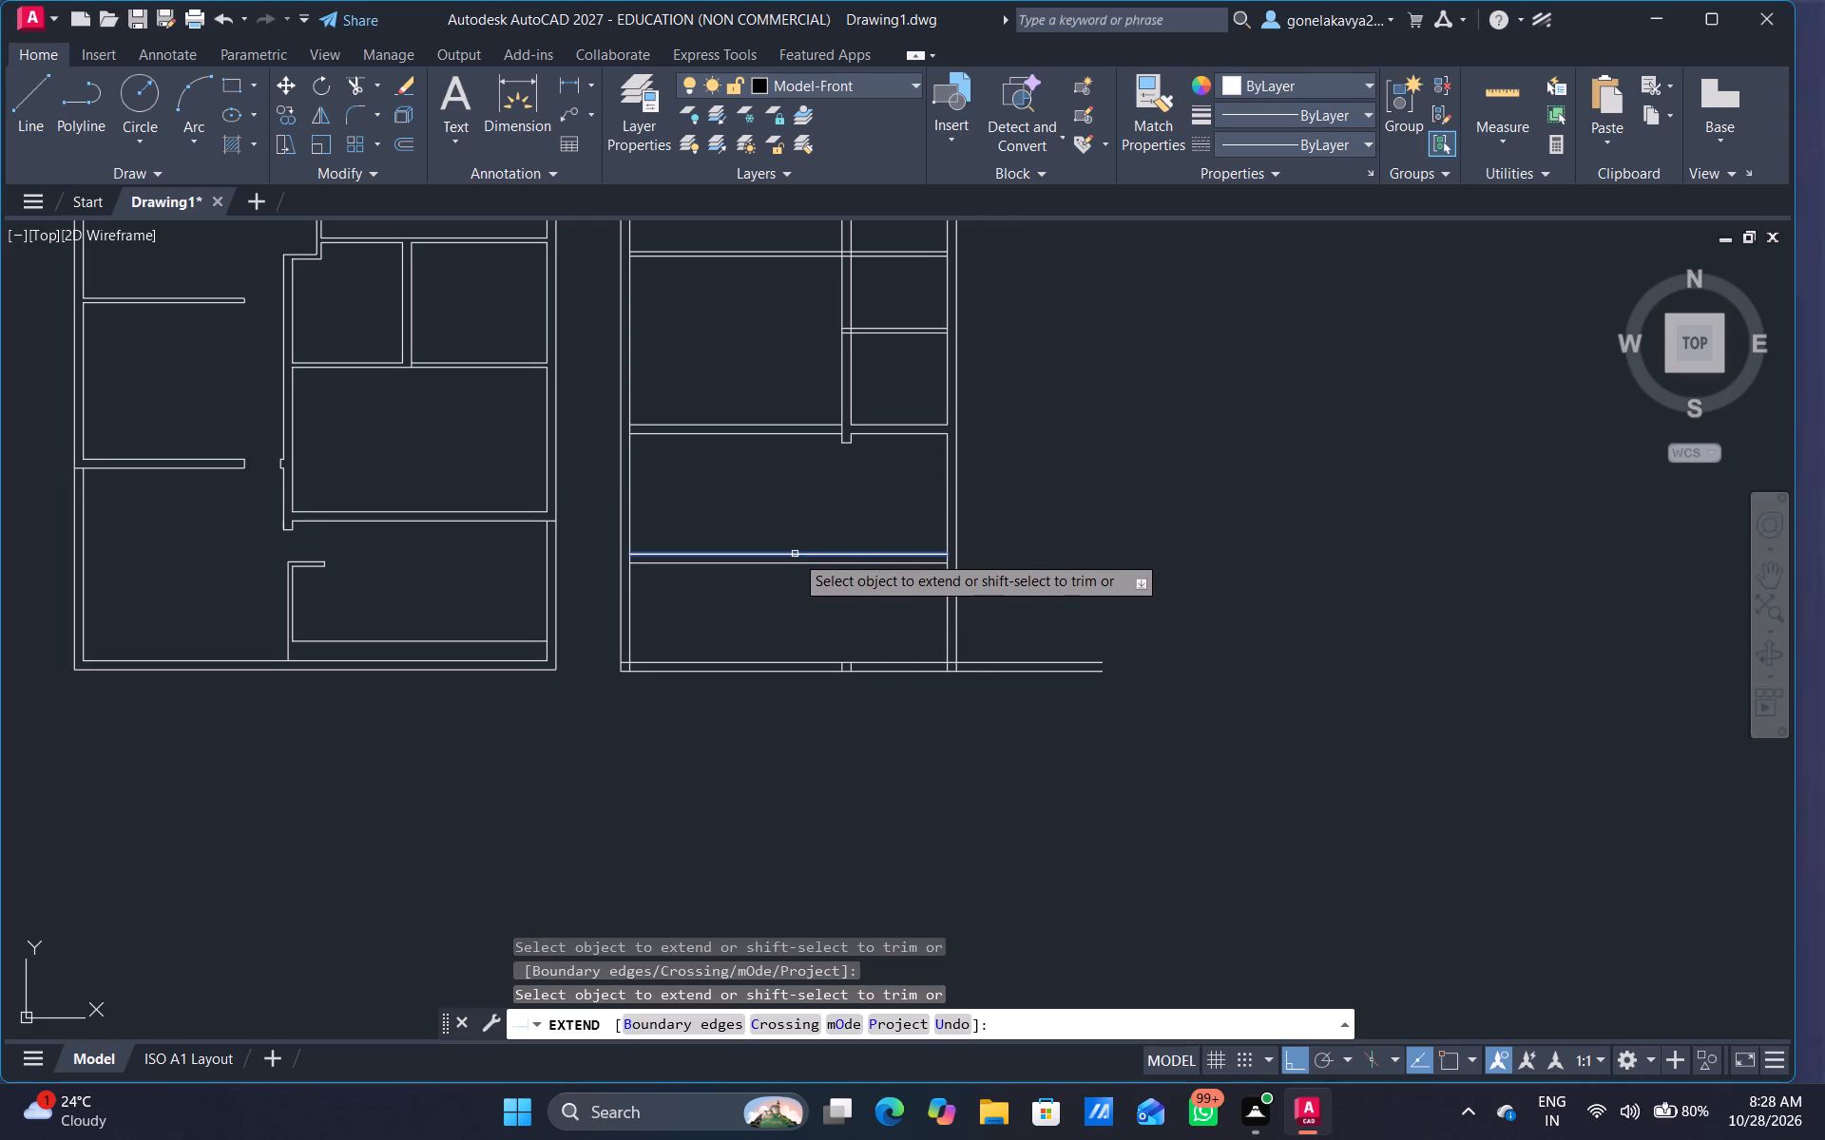
left_click(795, 554)
left_click(920, 551)
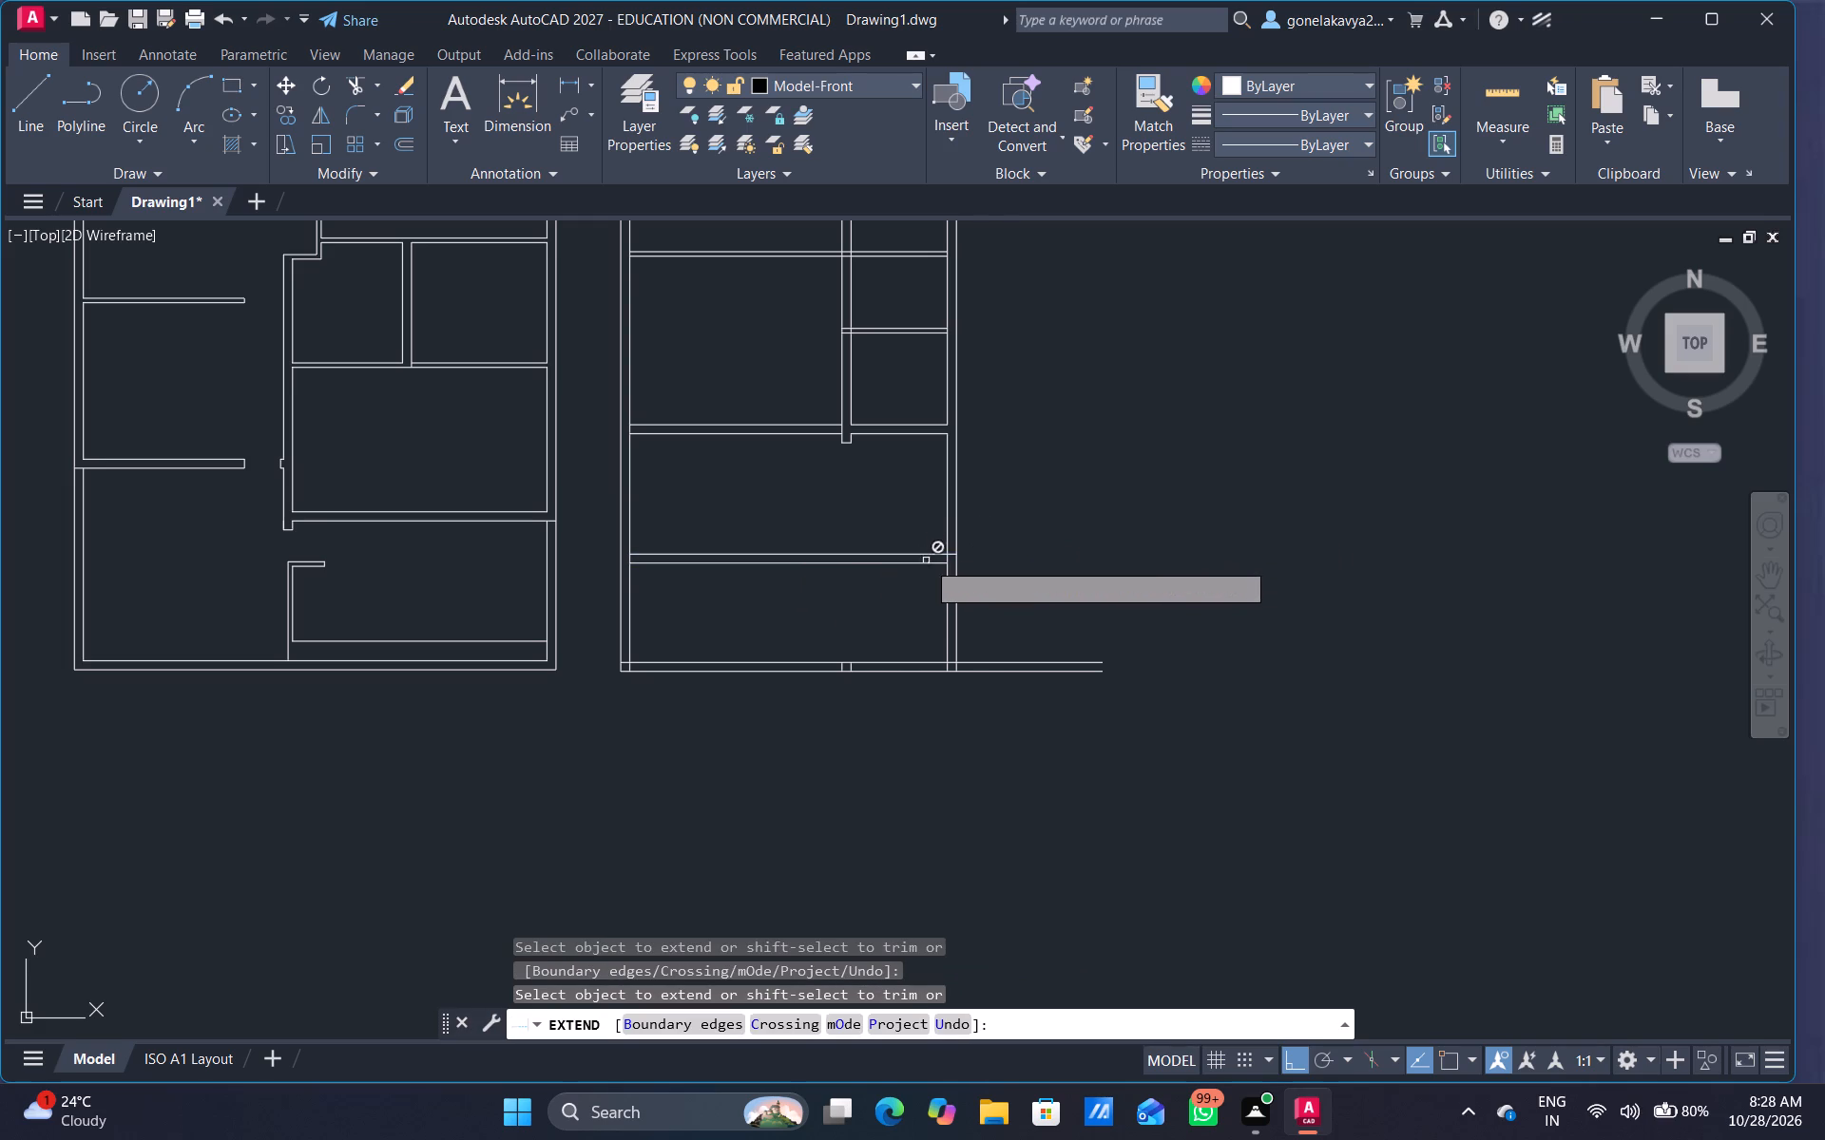
left_click(926, 563)
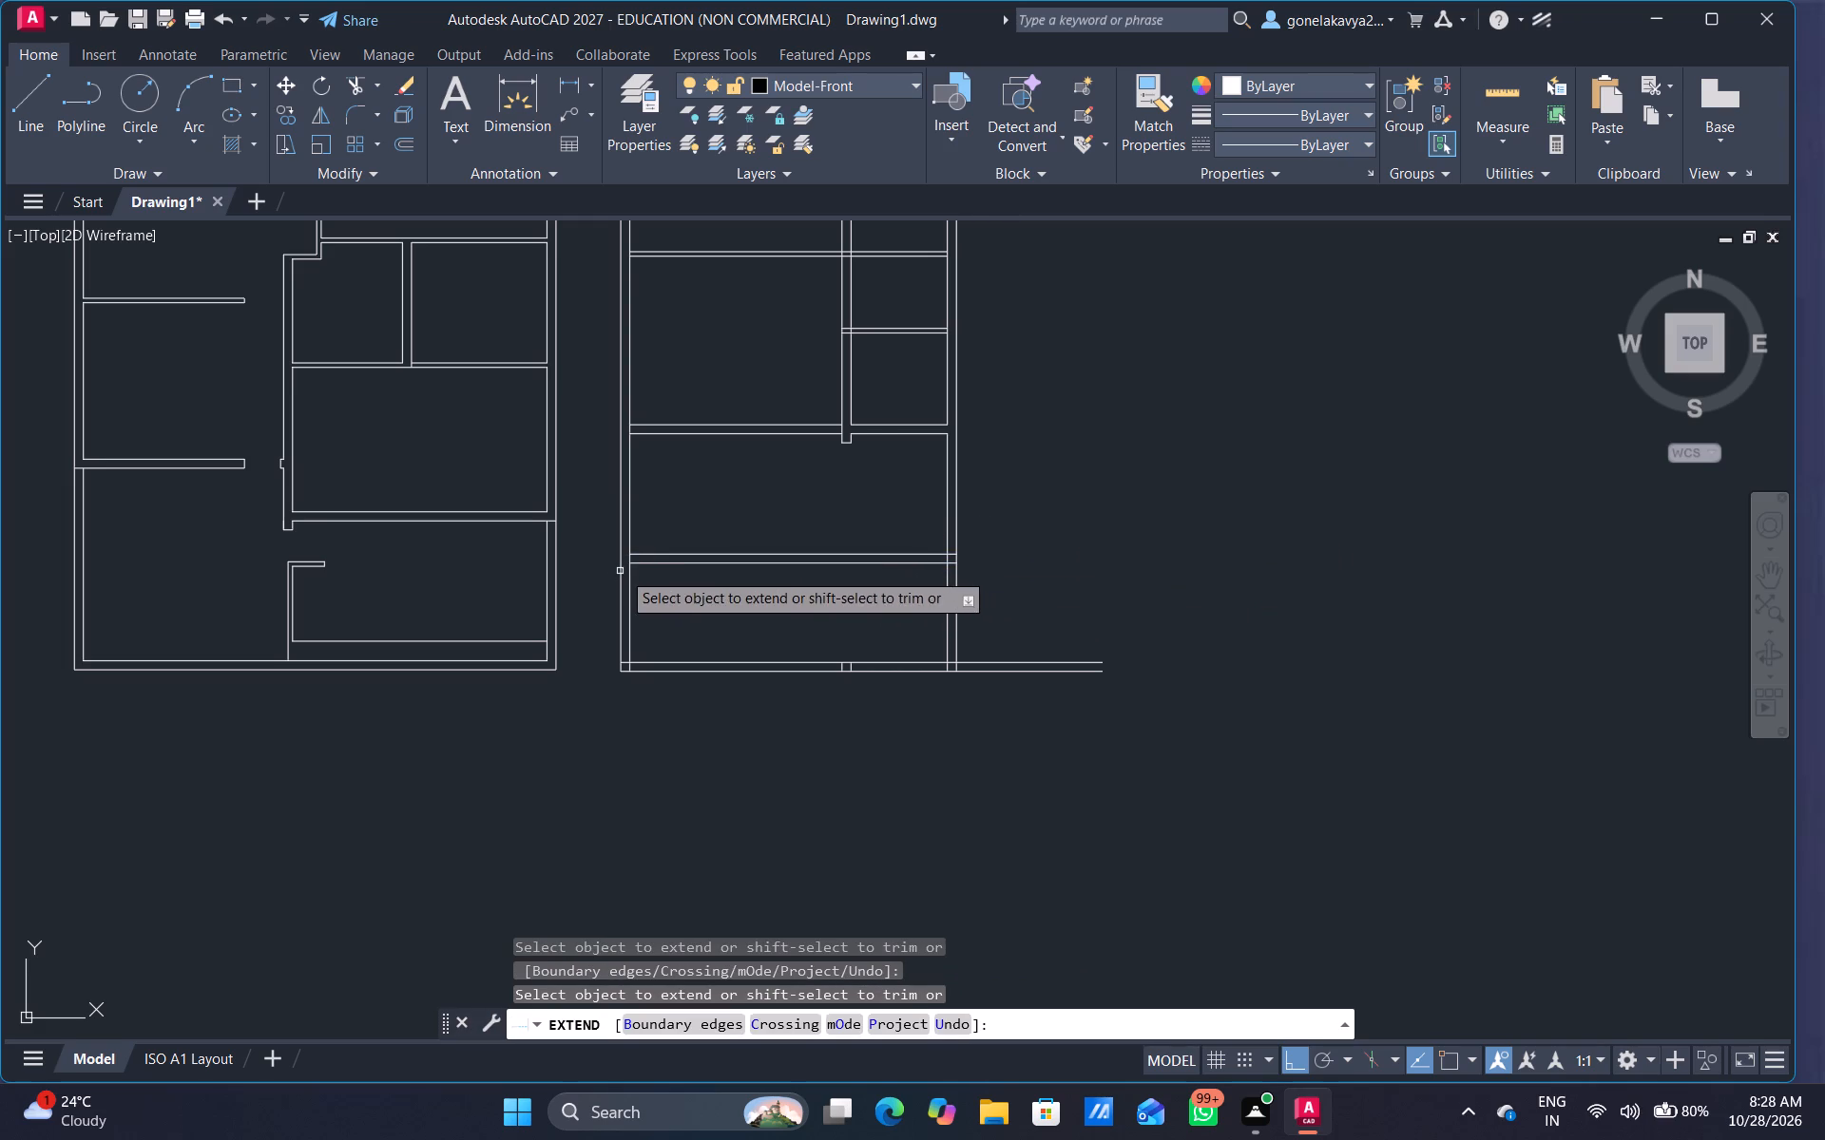
left_click(632, 564)
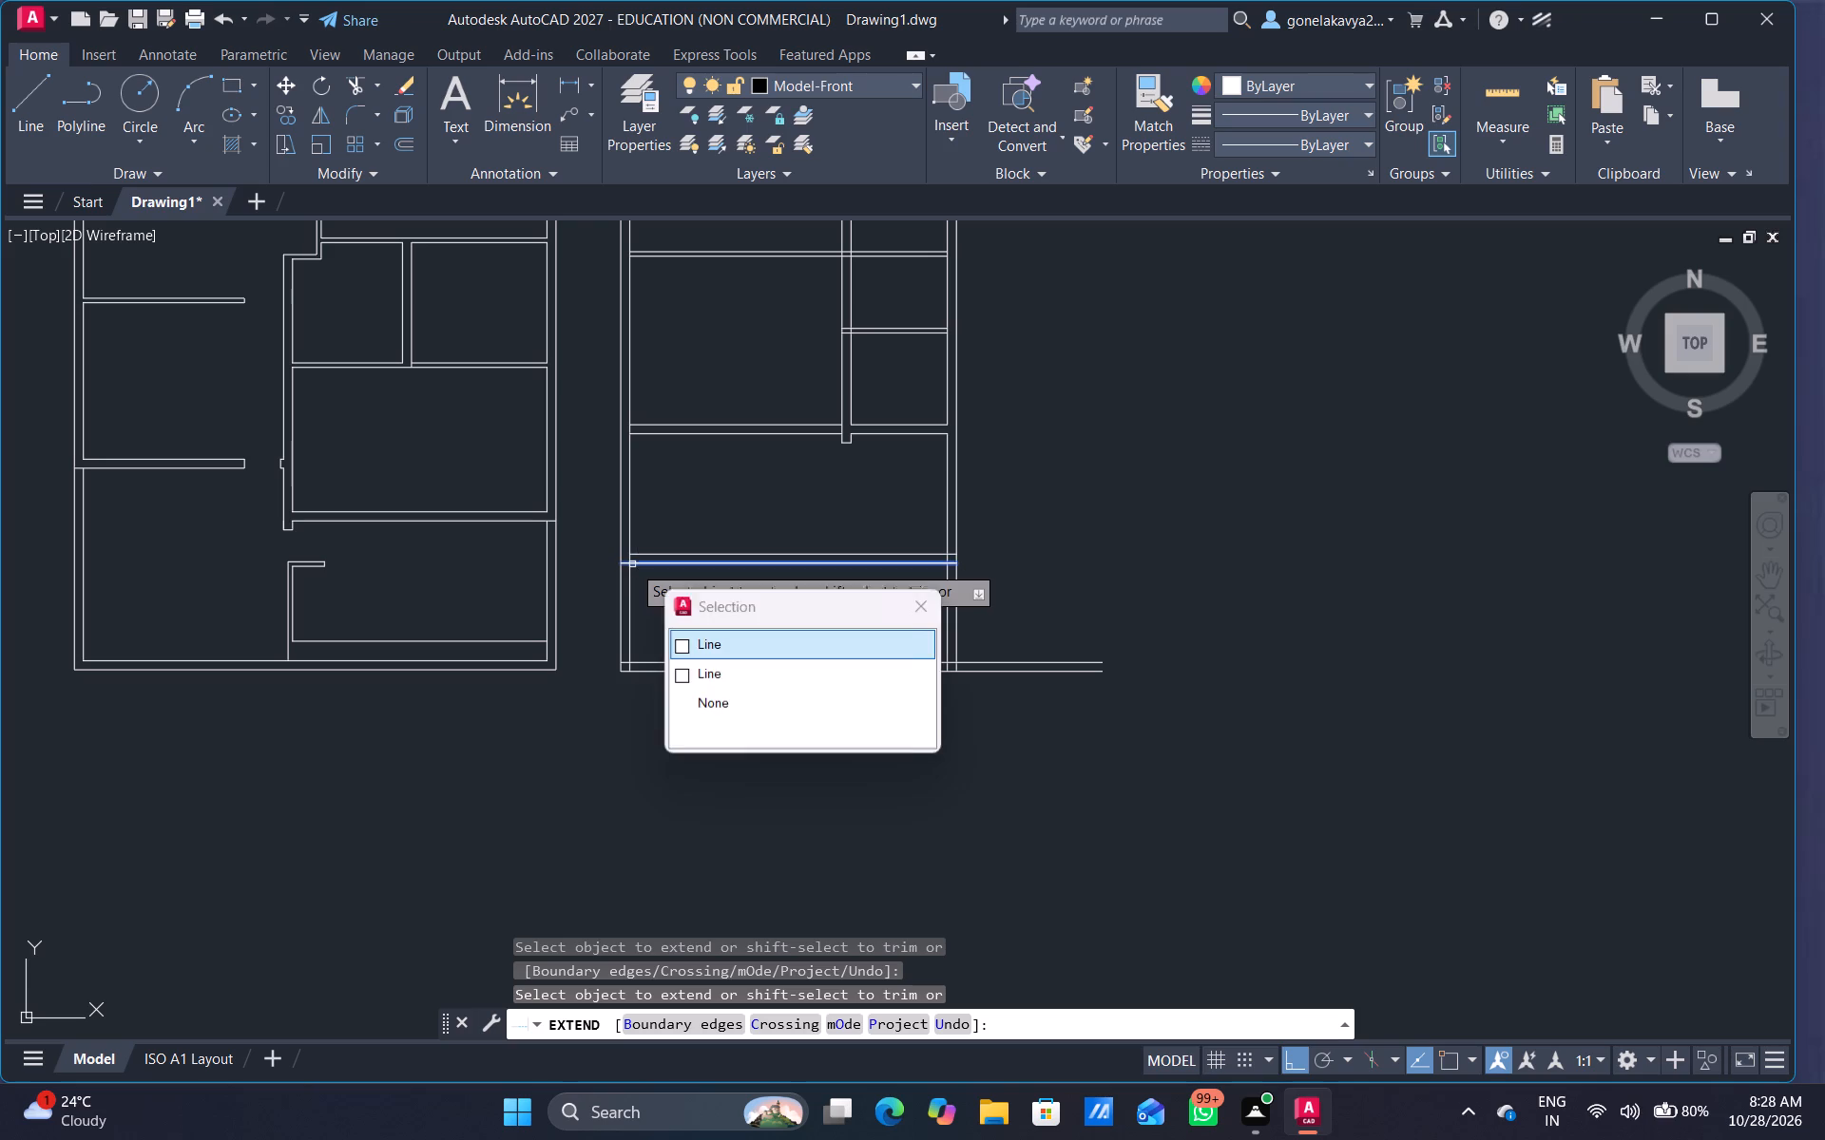
left_click(639, 553)
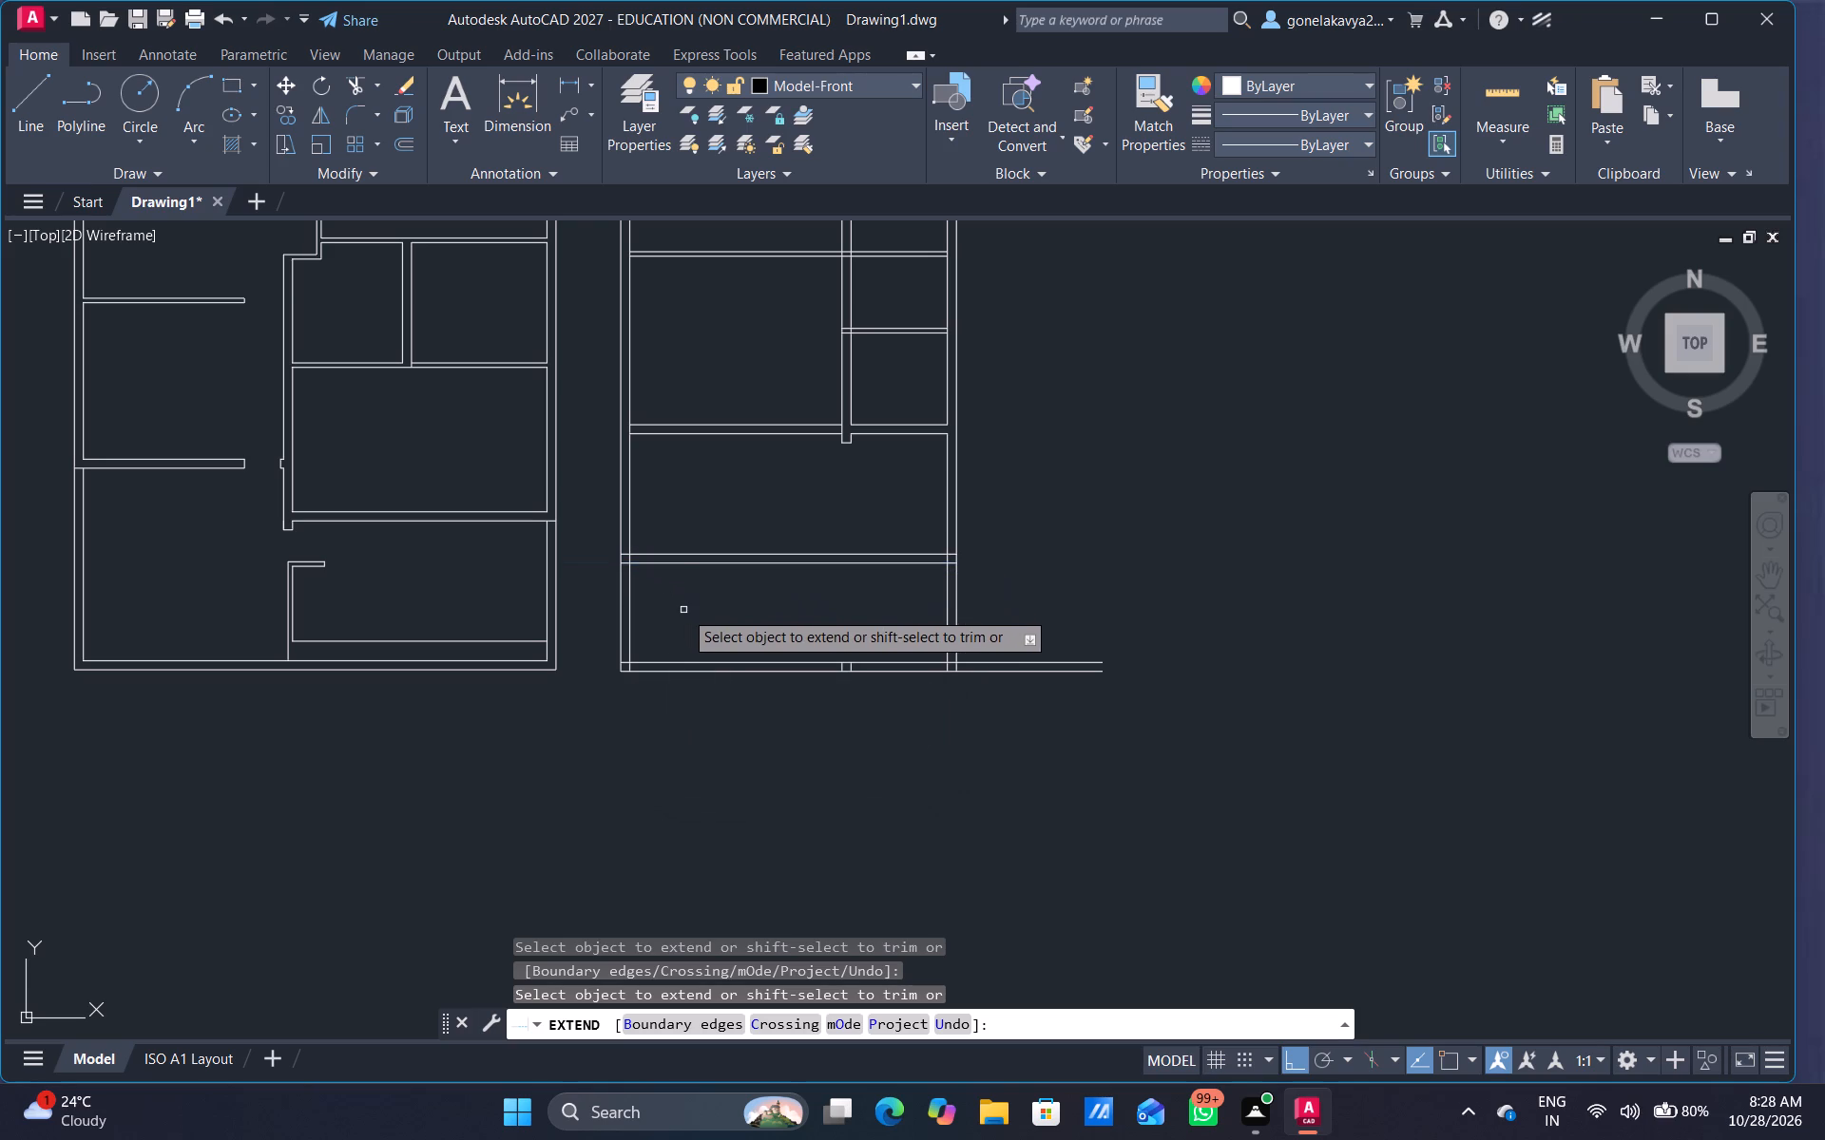
Trim the west, east and old bottom wall lines lying south of the new 9" bottom wall.
key("Escape")
key("t")
type("r")
key("space")
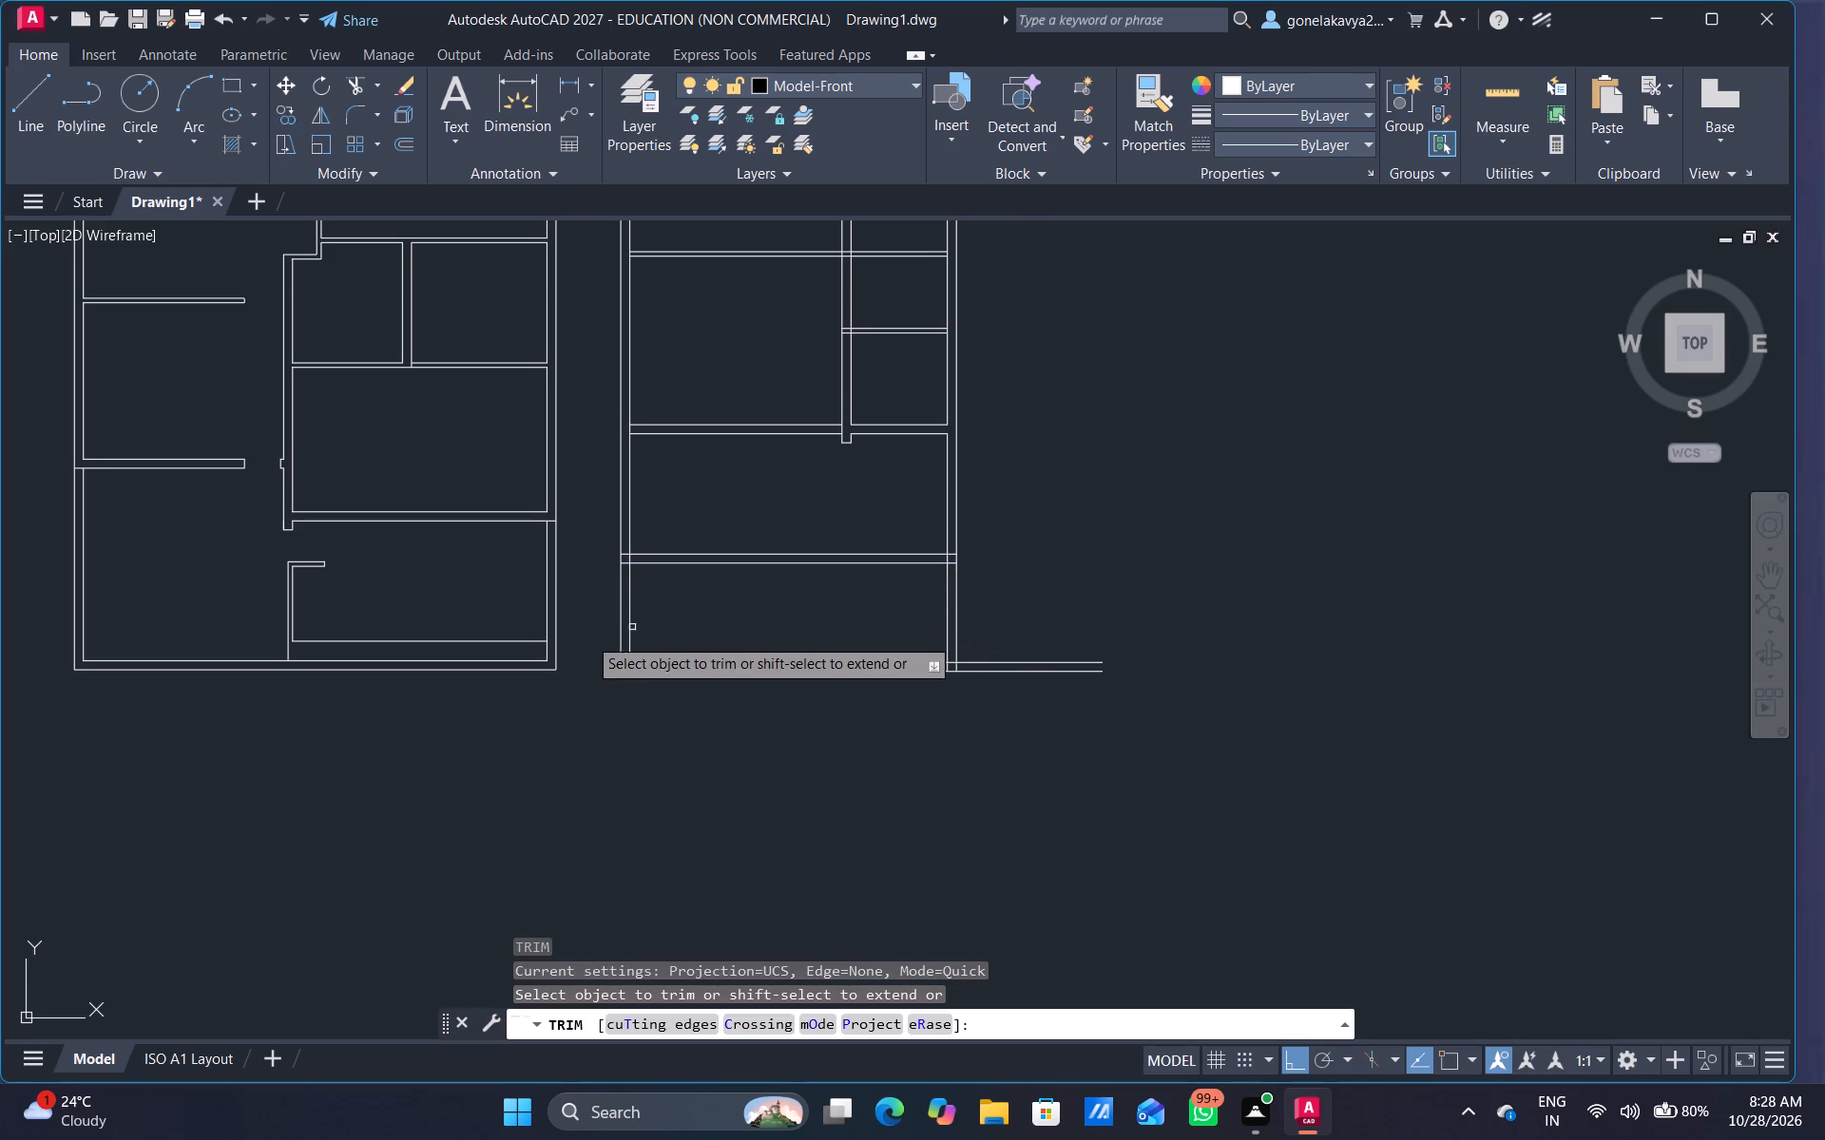
left_click_drag(595, 613, 803, 712)
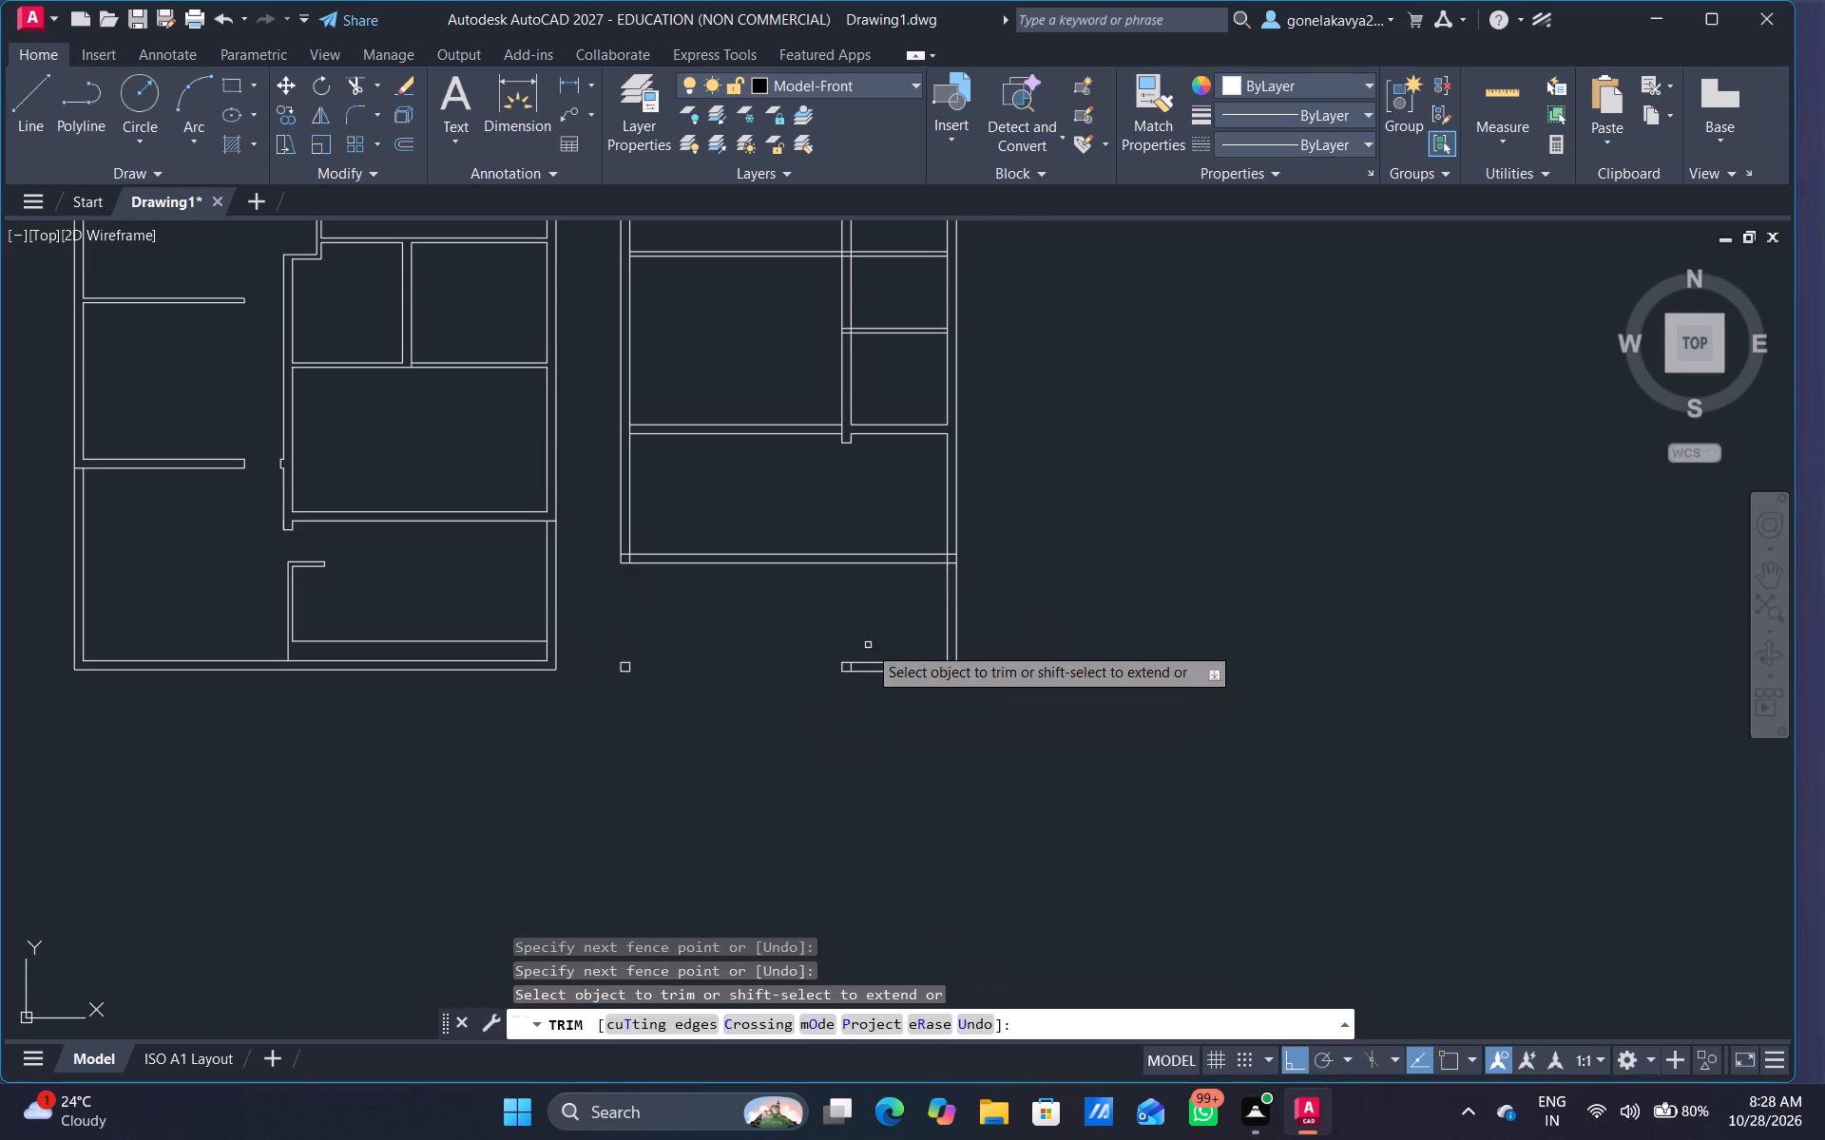
left_click_drag(882, 632, 923, 750)
left_click_drag(919, 636, 1300, 531)
left_click_drag(1009, 652, 1004, 778)
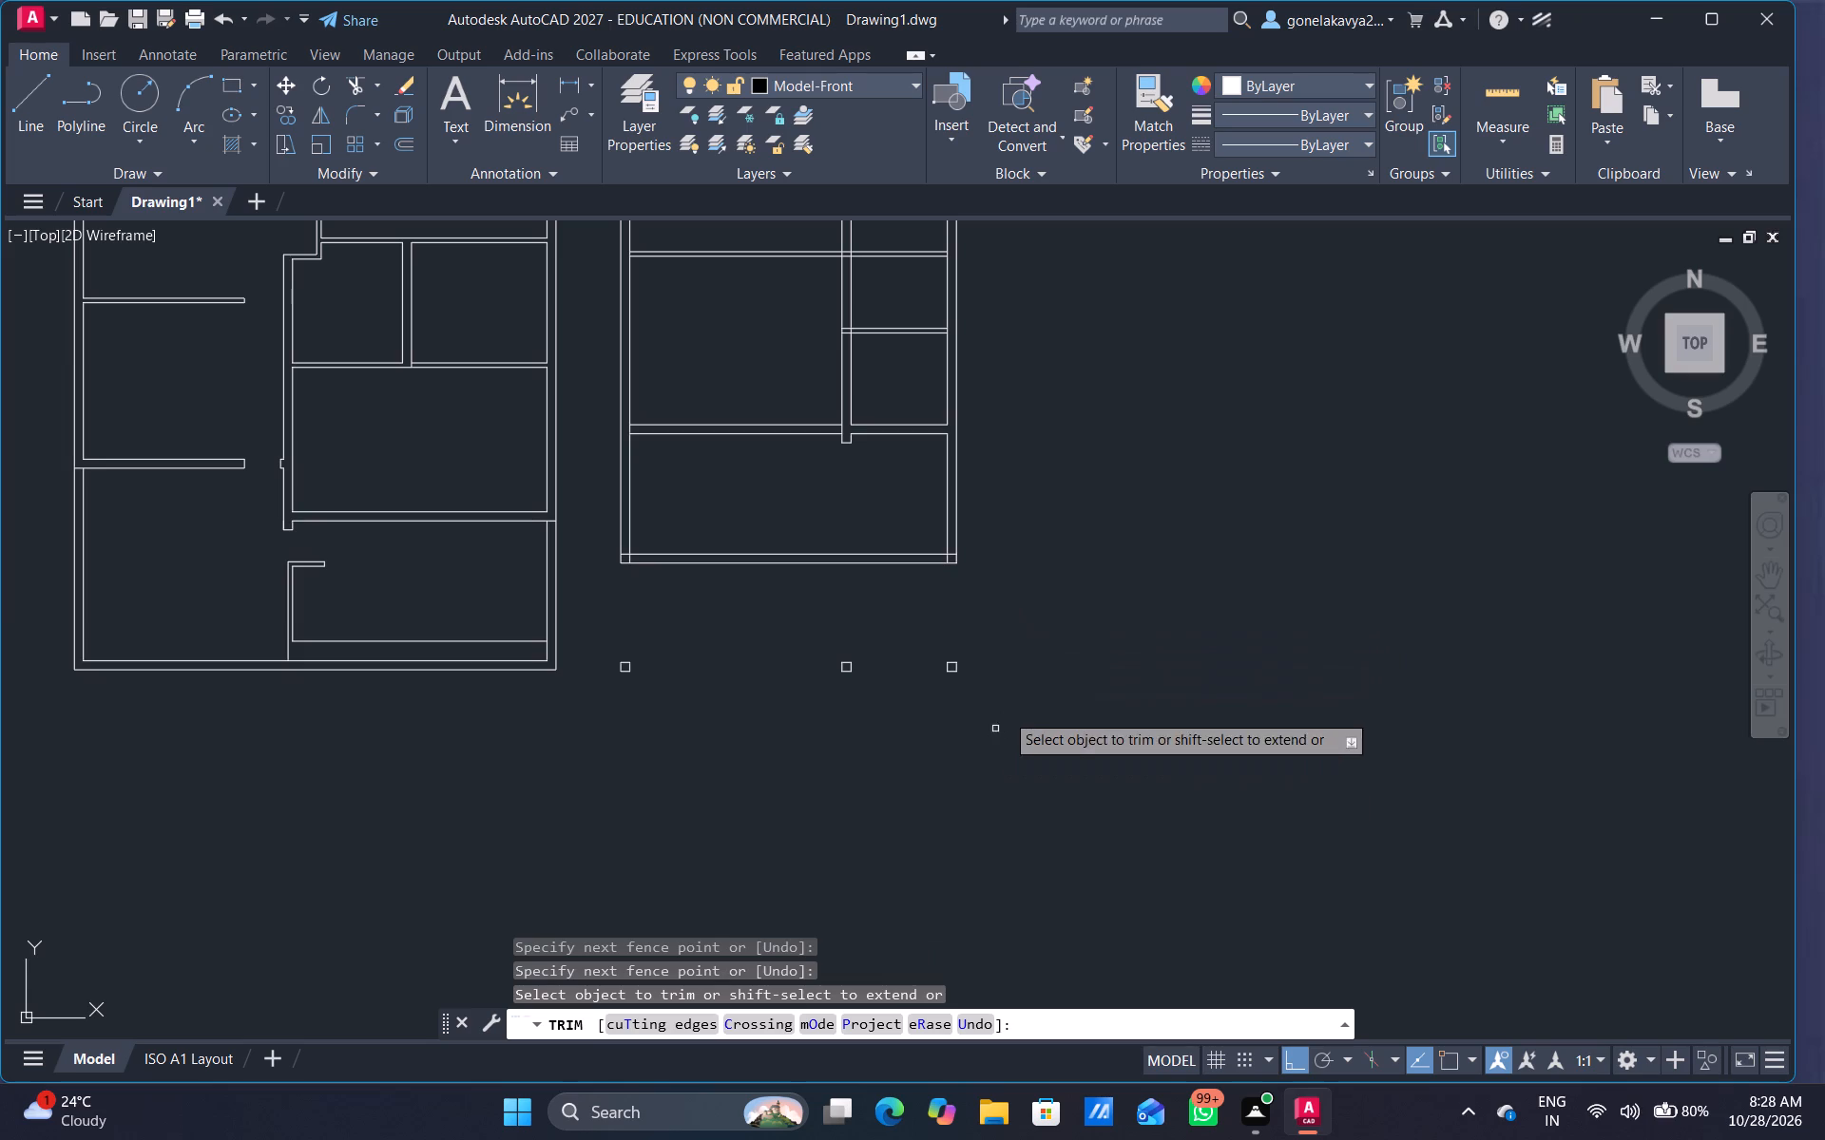
Trim away the leftover line squares of the old bottom wall at the east wall and at the interior wall.
scroll(932, 676, "up", 4)
left_click_drag(1049, 620, 1310, 585)
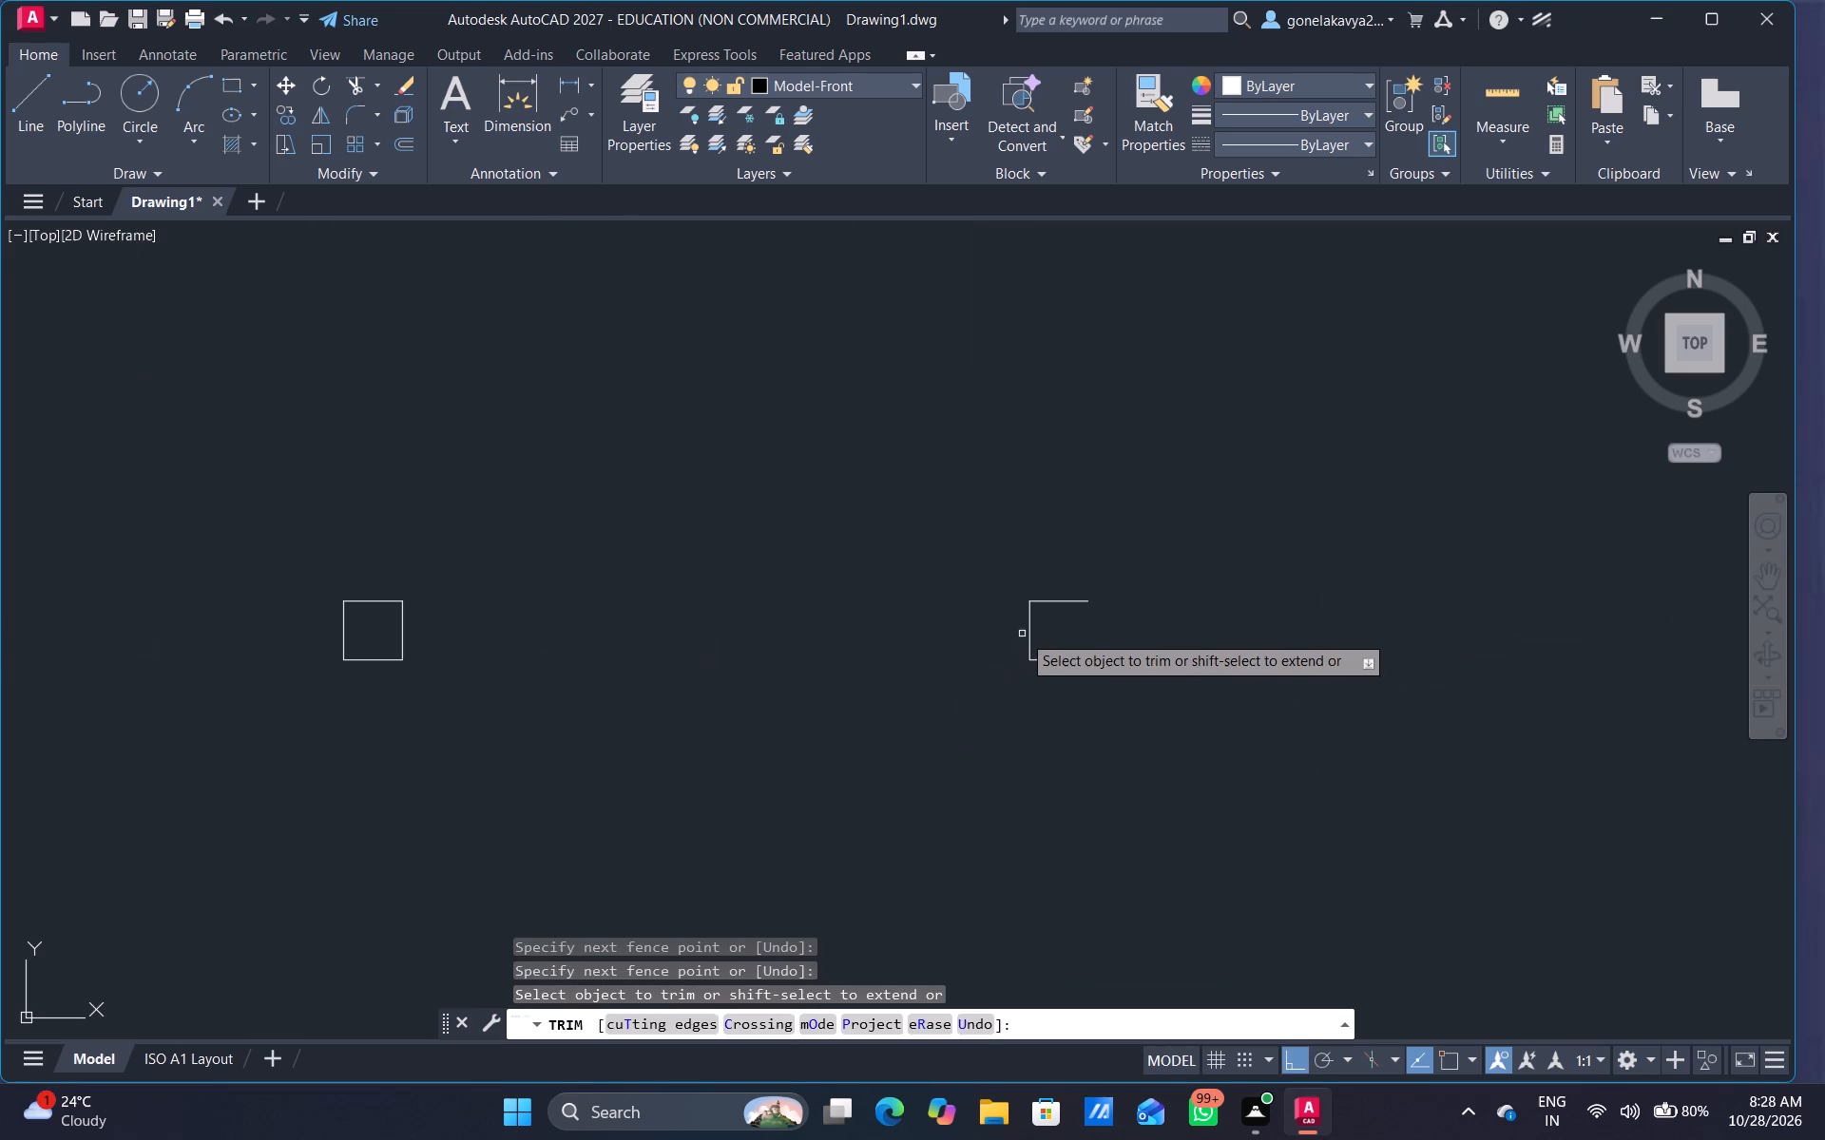
left_click_drag(1019, 630, 1160, 630)
left_click_drag(1050, 589, 1041, 661)
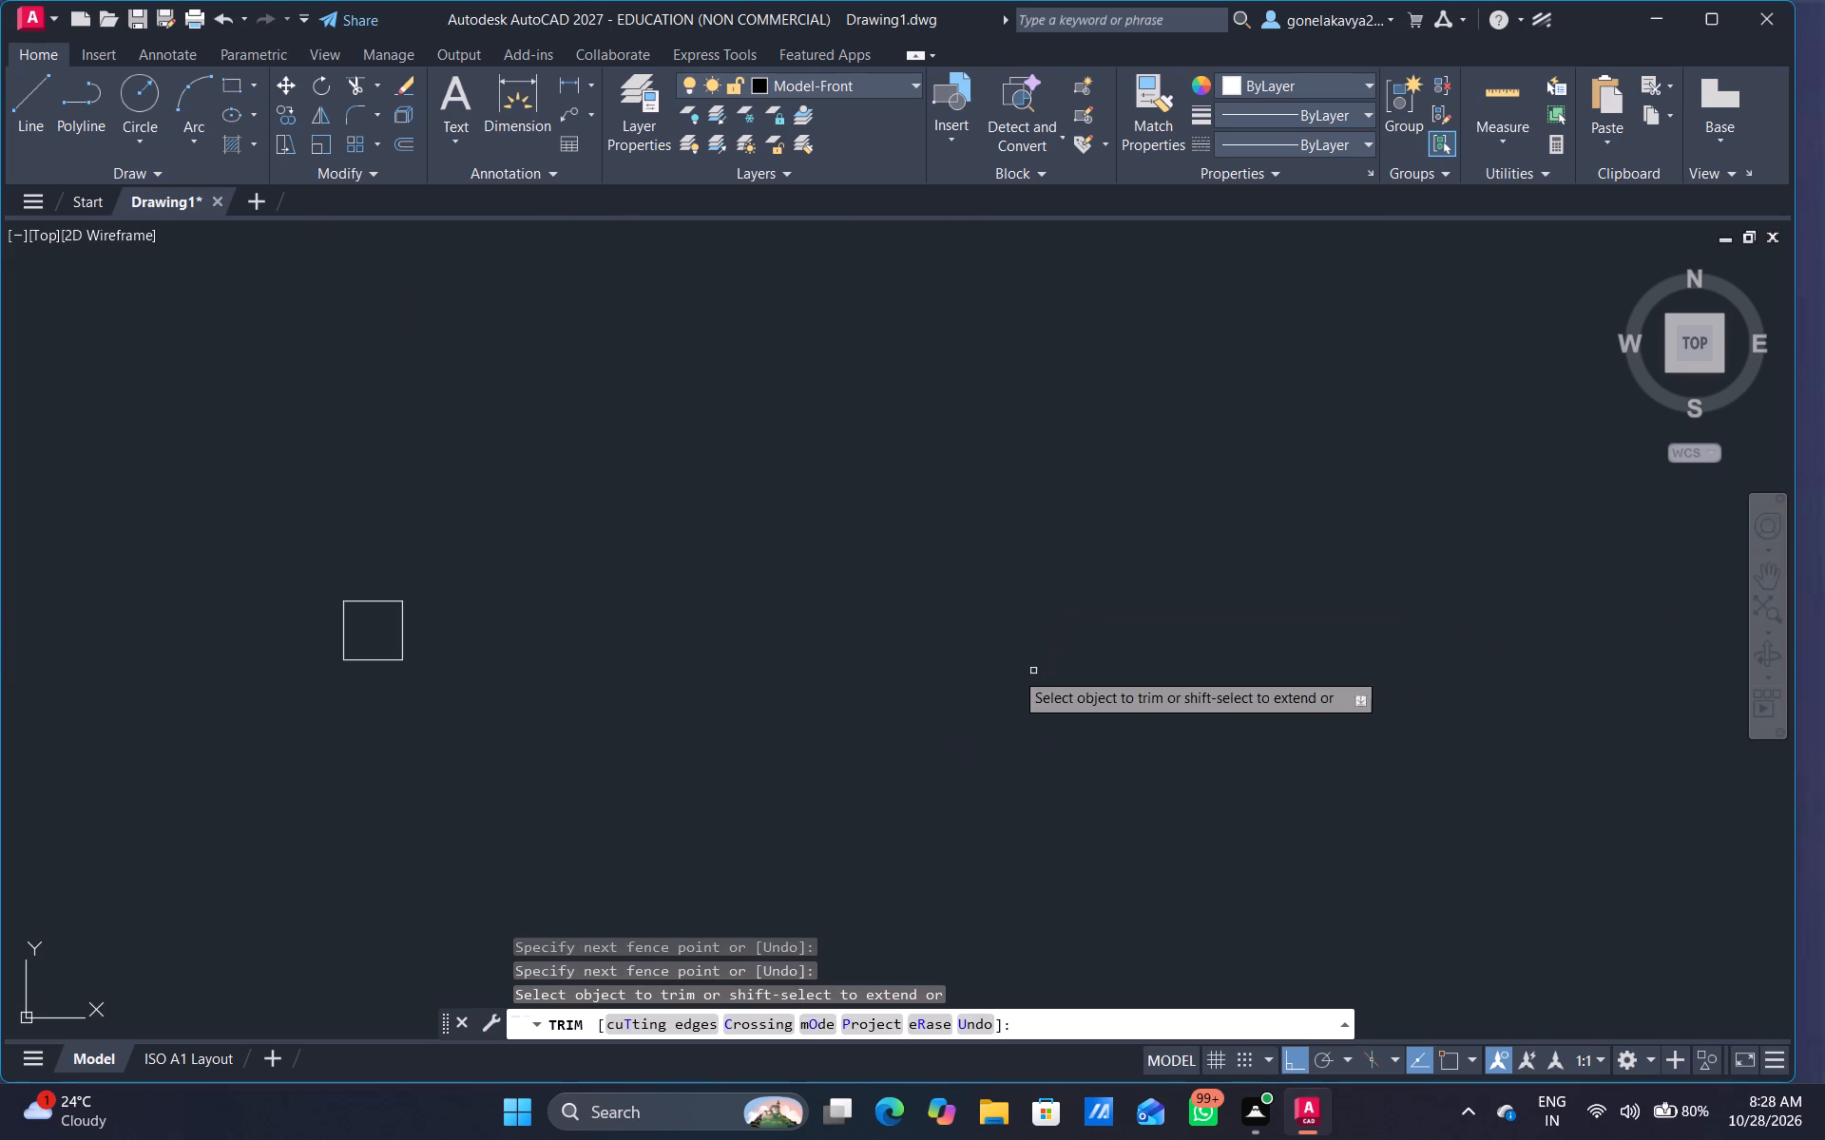
scroll(965, 658, "down", 3)
middle_click_drag(868, 692, 1050, 681)
scroll(1008, 648, "up", 4)
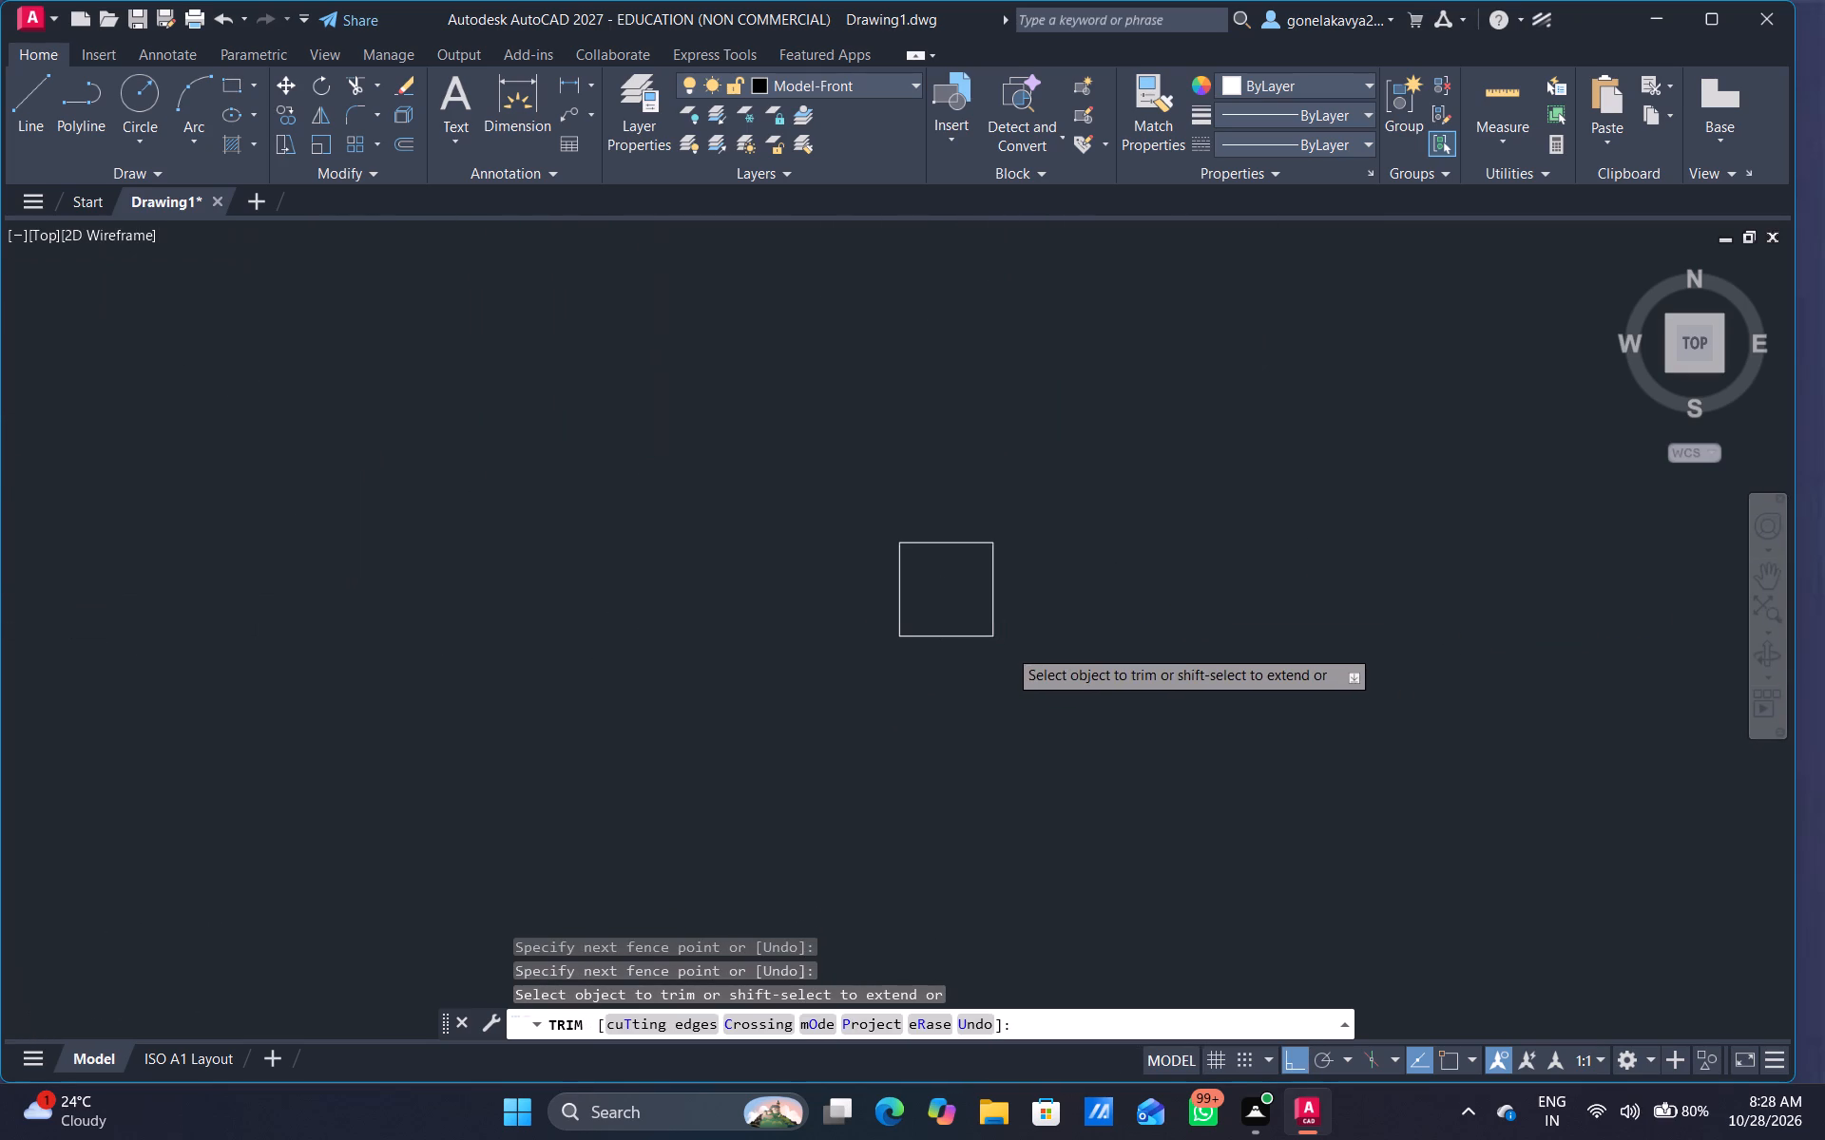
middle_click_drag(1011, 655, 1043, 746)
left_click_drag(944, 676, 1093, 664)
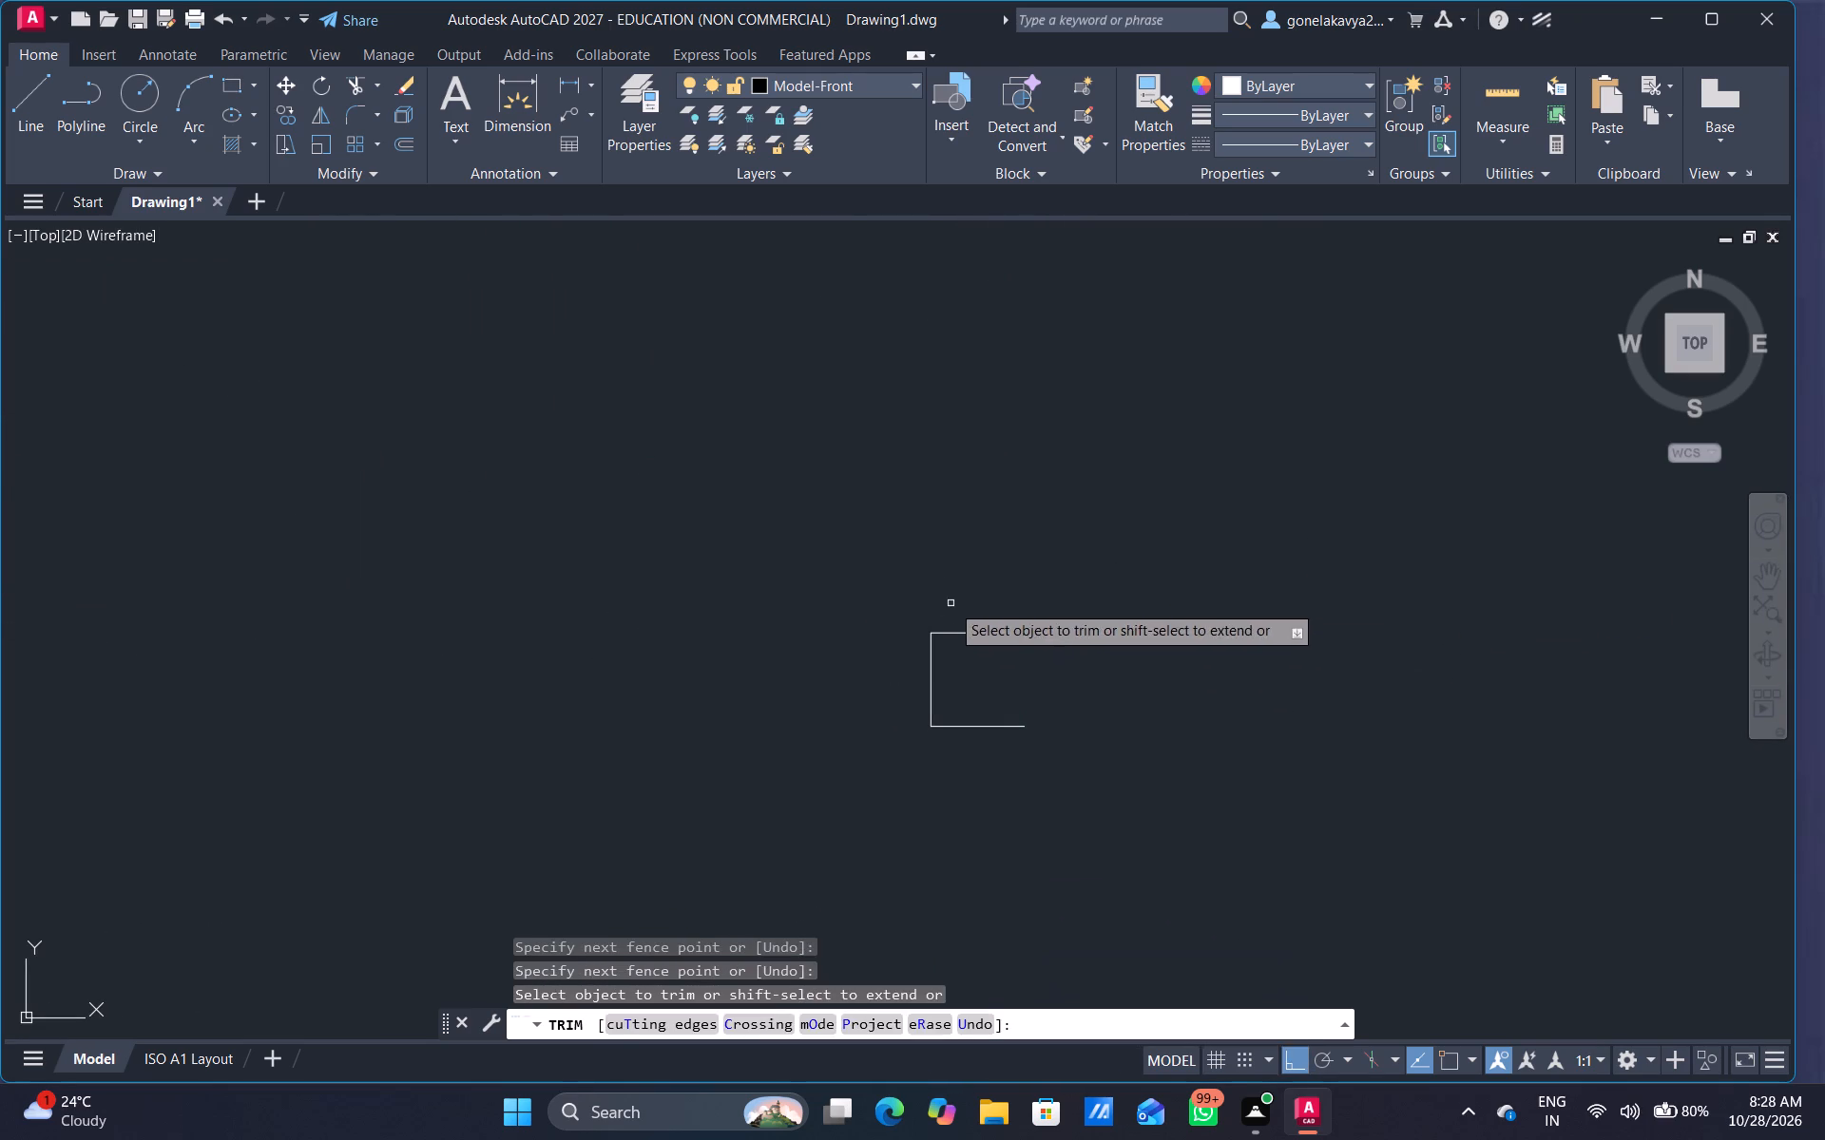
left_click_drag(951, 606, 931, 754)
left_click_drag(911, 696, 966, 672)
Trim away the leftover line square of the old bottom wall at the west wall.
scroll(966, 672, "down", 4)
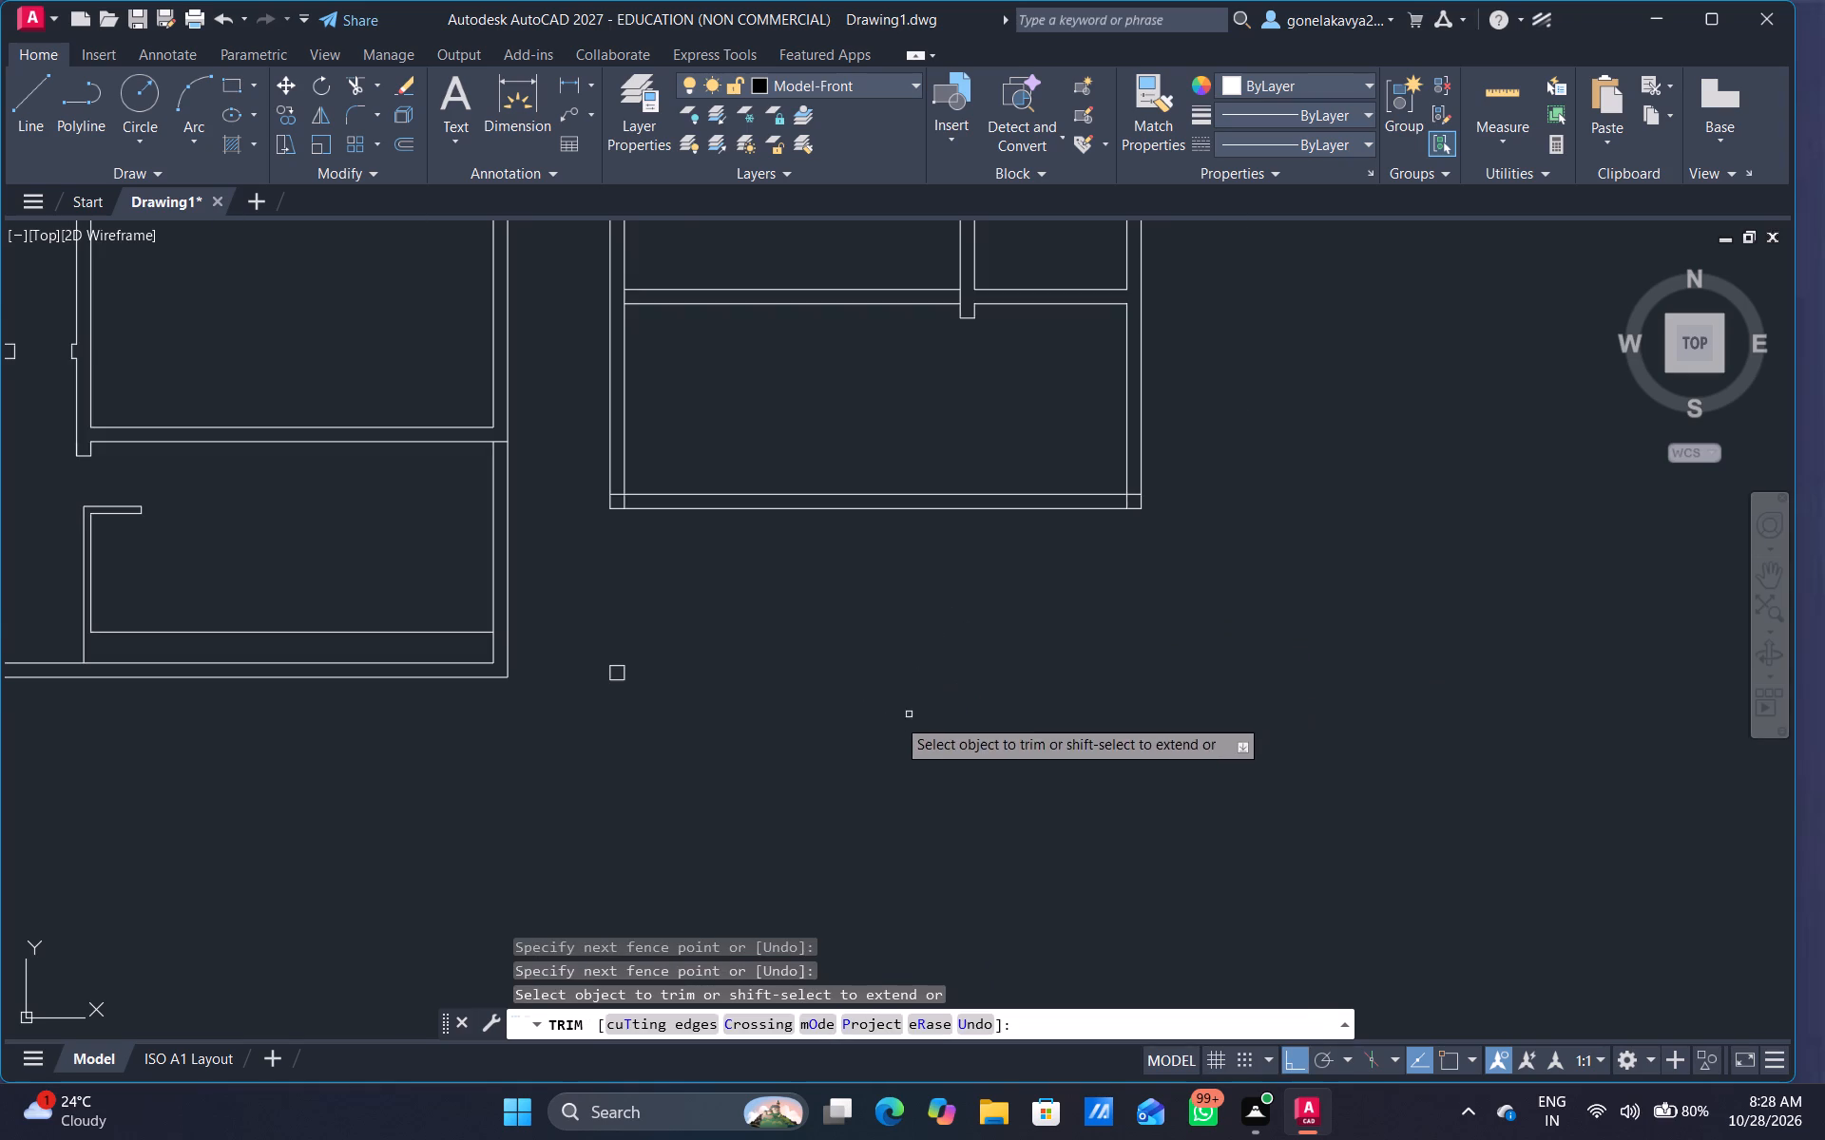
scroll(807, 760, "down", 1)
middle_click_drag(808, 761, 984, 750)
scroll(824, 702, "up", 1)
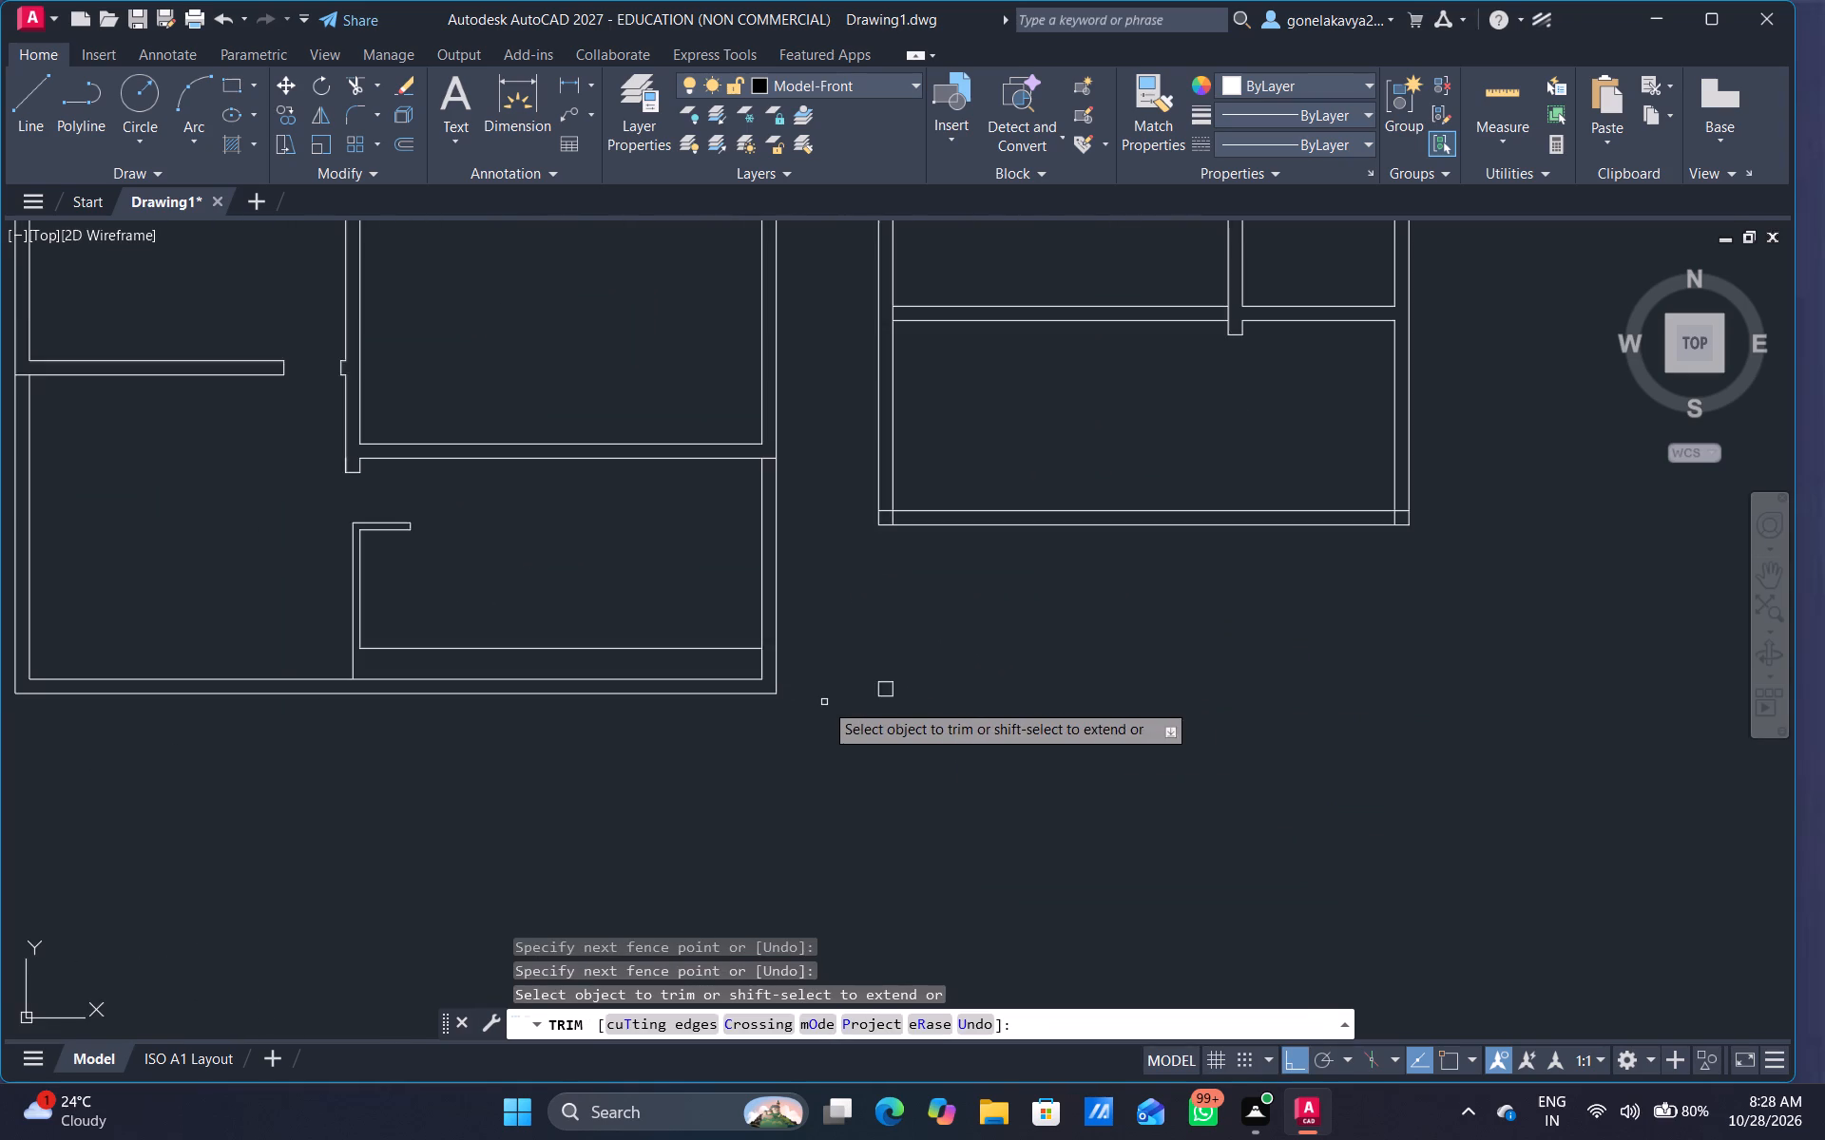
scroll(824, 702, "up", 4)
left_click_drag(1025, 660, 1287, 640)
left_click_drag(1105, 559, 1105, 560)
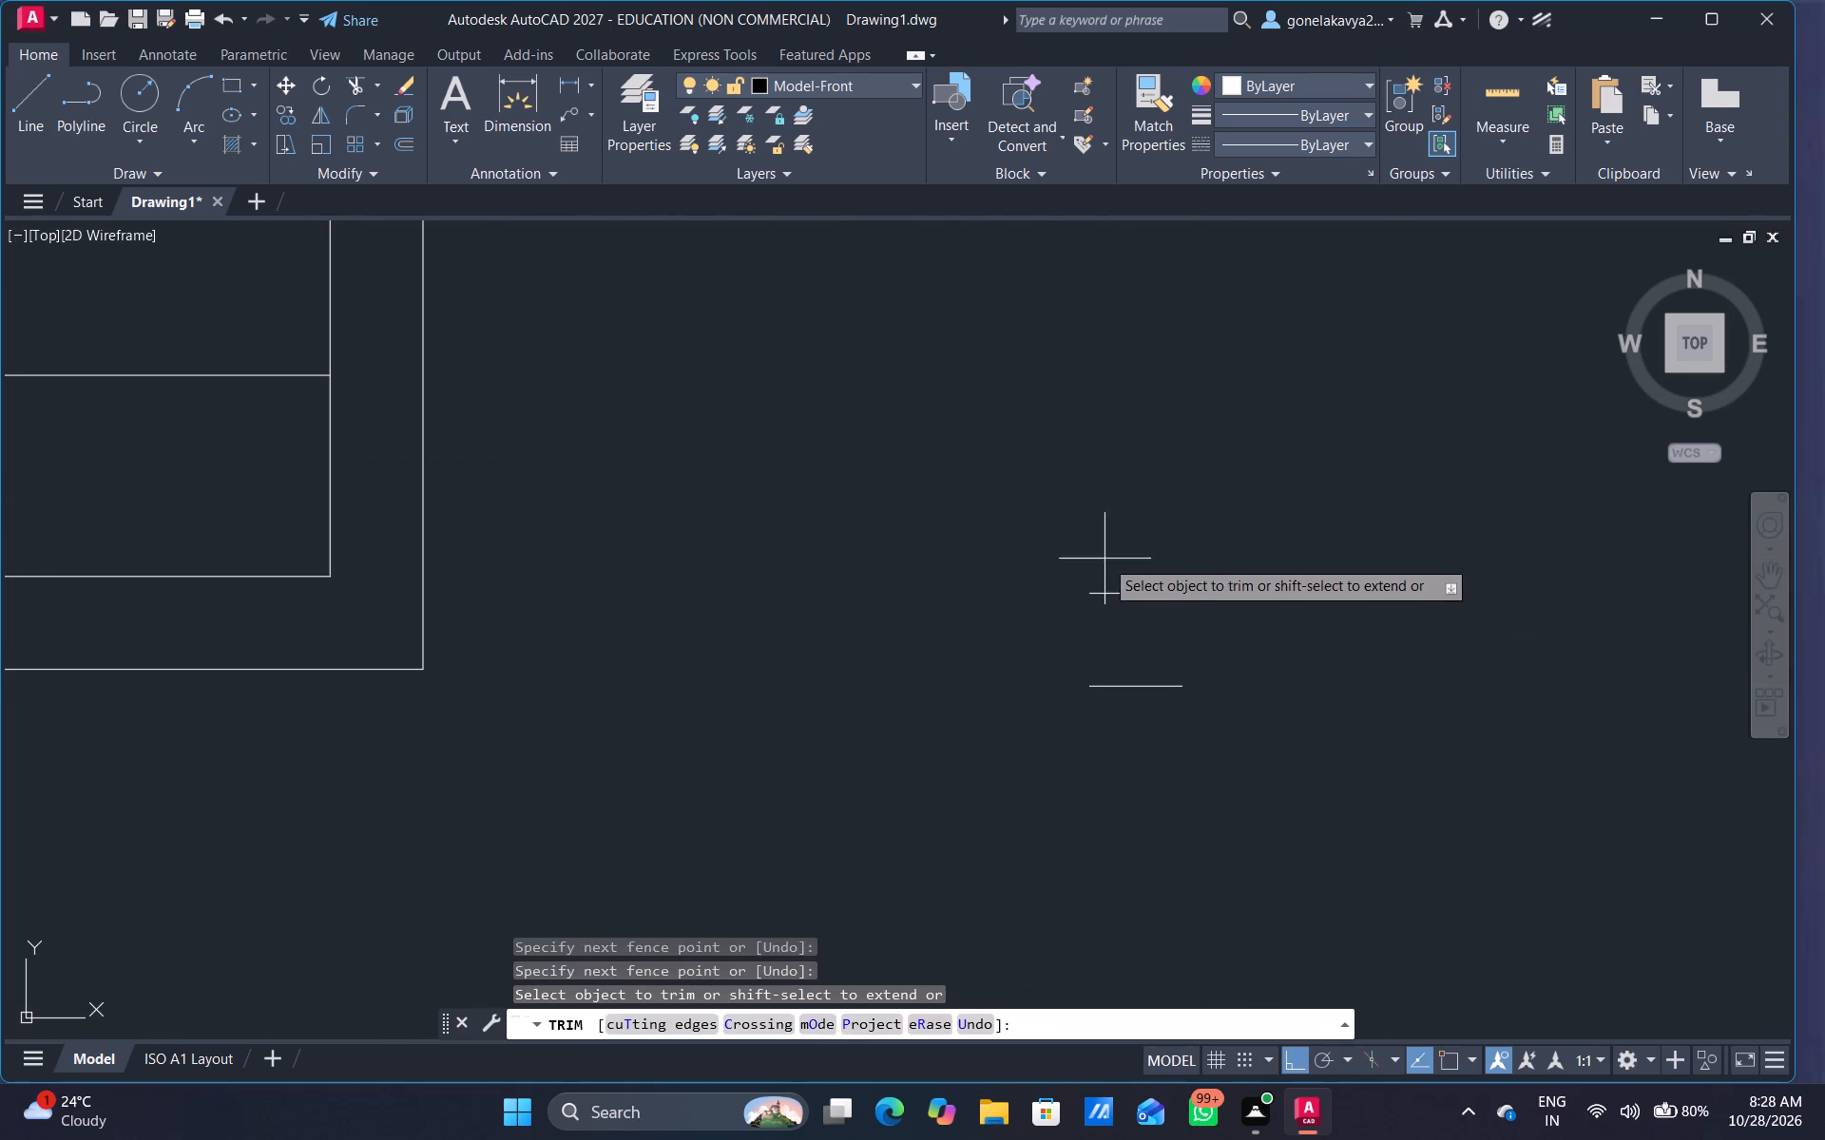
left_click_drag(1105, 560, 1135, 734)
Trim the overlapping lines at the southwest and southeast corners of the new bottom wall.
scroll(1142, 710, "down", 4)
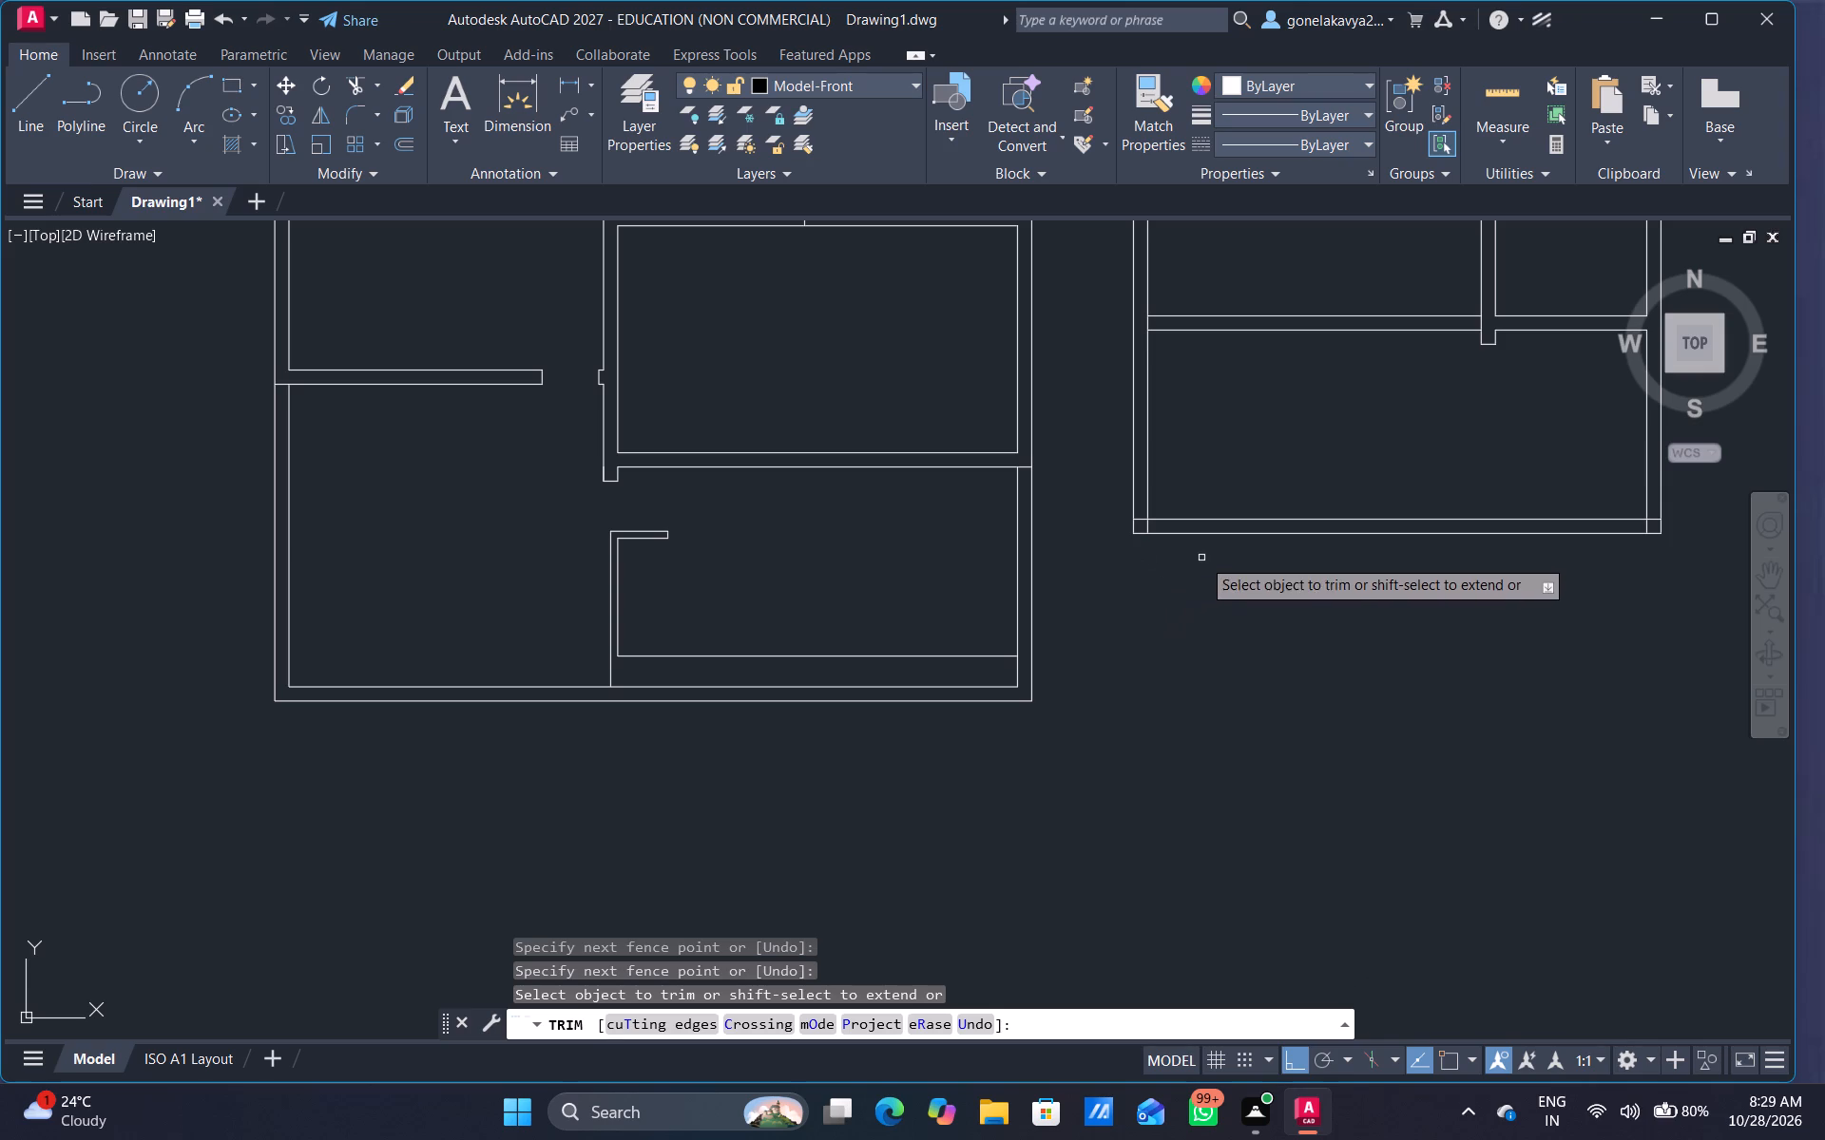
scroll(1129, 546, "up", 4)
left_click_drag(1176, 367, 1192, 443)
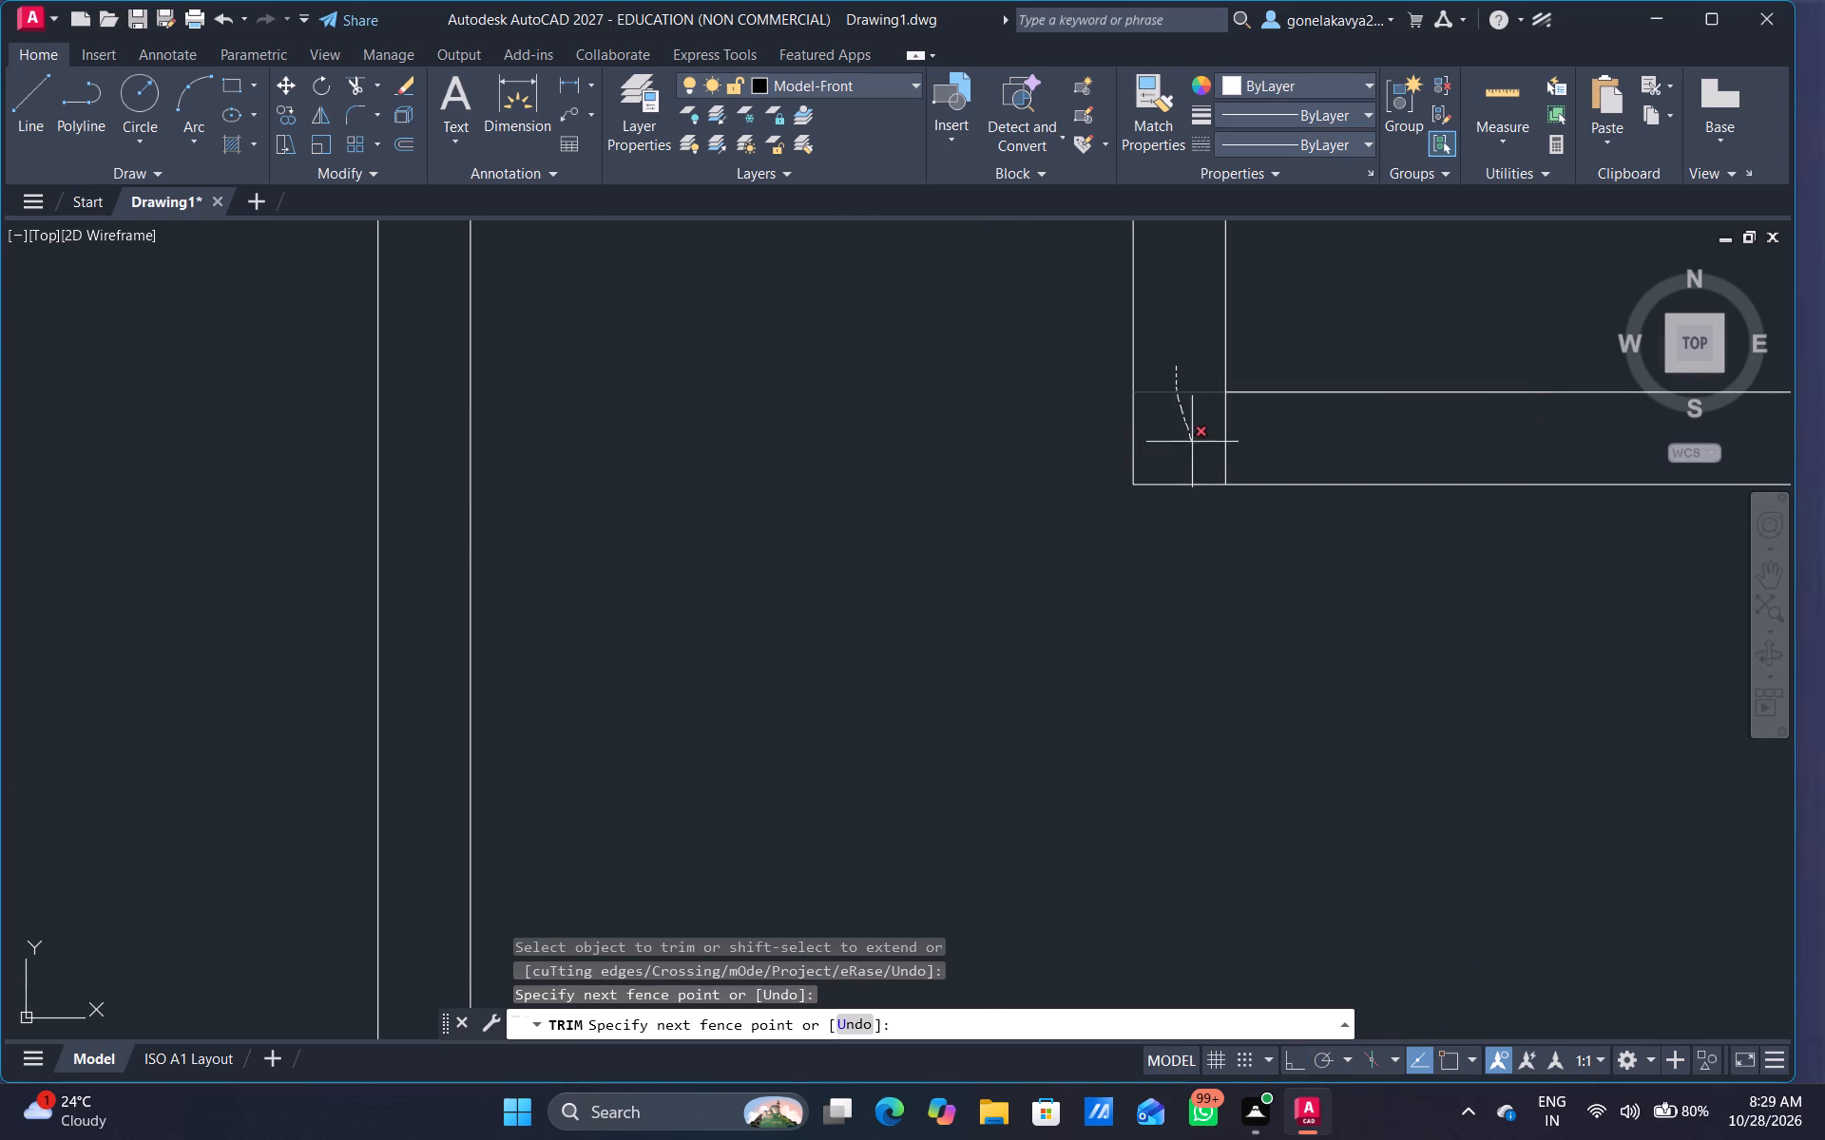
left_click_drag(1192, 443, 1266, 444)
scroll(1312, 484, "down", 4)
middle_click_drag(1519, 600, 1011, 729)
scroll(1260, 608, "up", 1)
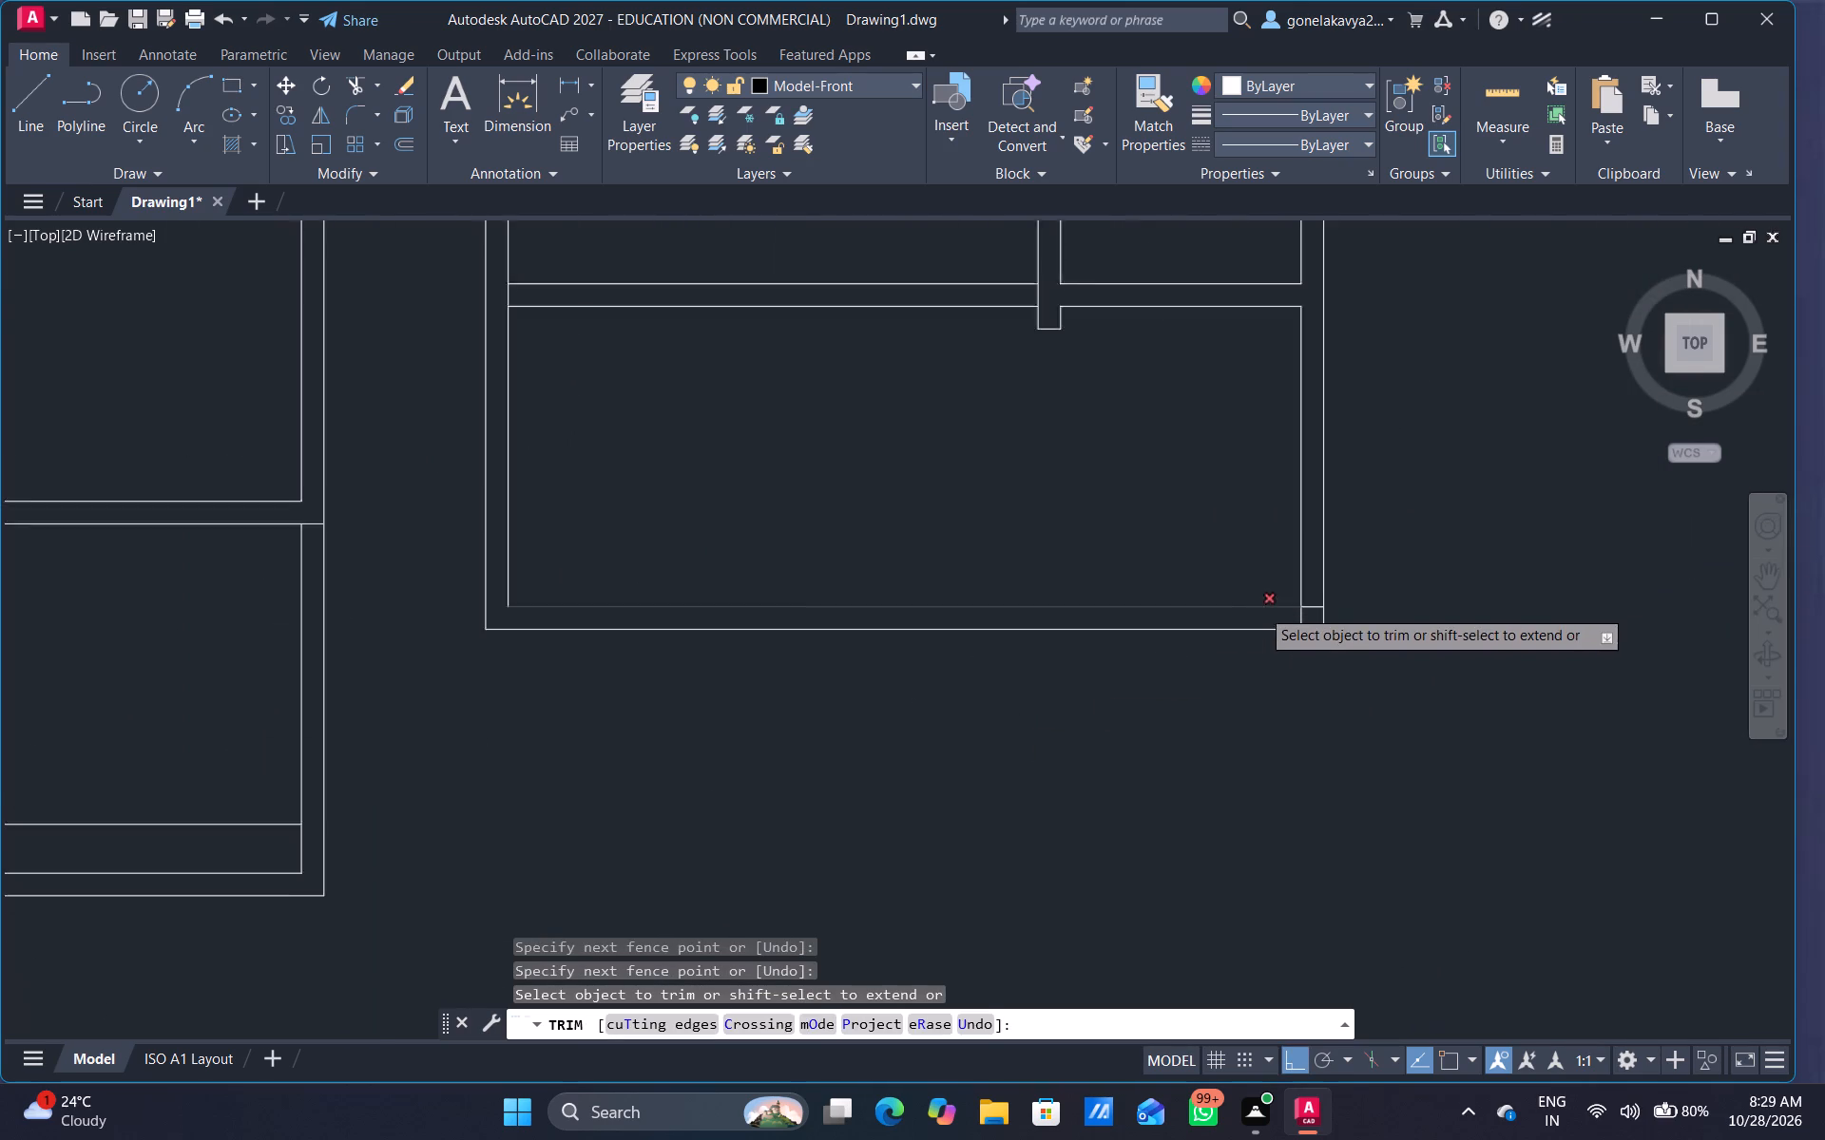
scroll(1260, 607, "up", 3)
left_click_drag(1456, 596, 1384, 686)
scroll(1369, 639, "down", 4)
middle_click_drag(1082, 551, 1086, 599)
key("Escape")
Offset the east line of the interior vertical wall 9" east, across the 4.5" partition, as the first door jamb line.
key("o")
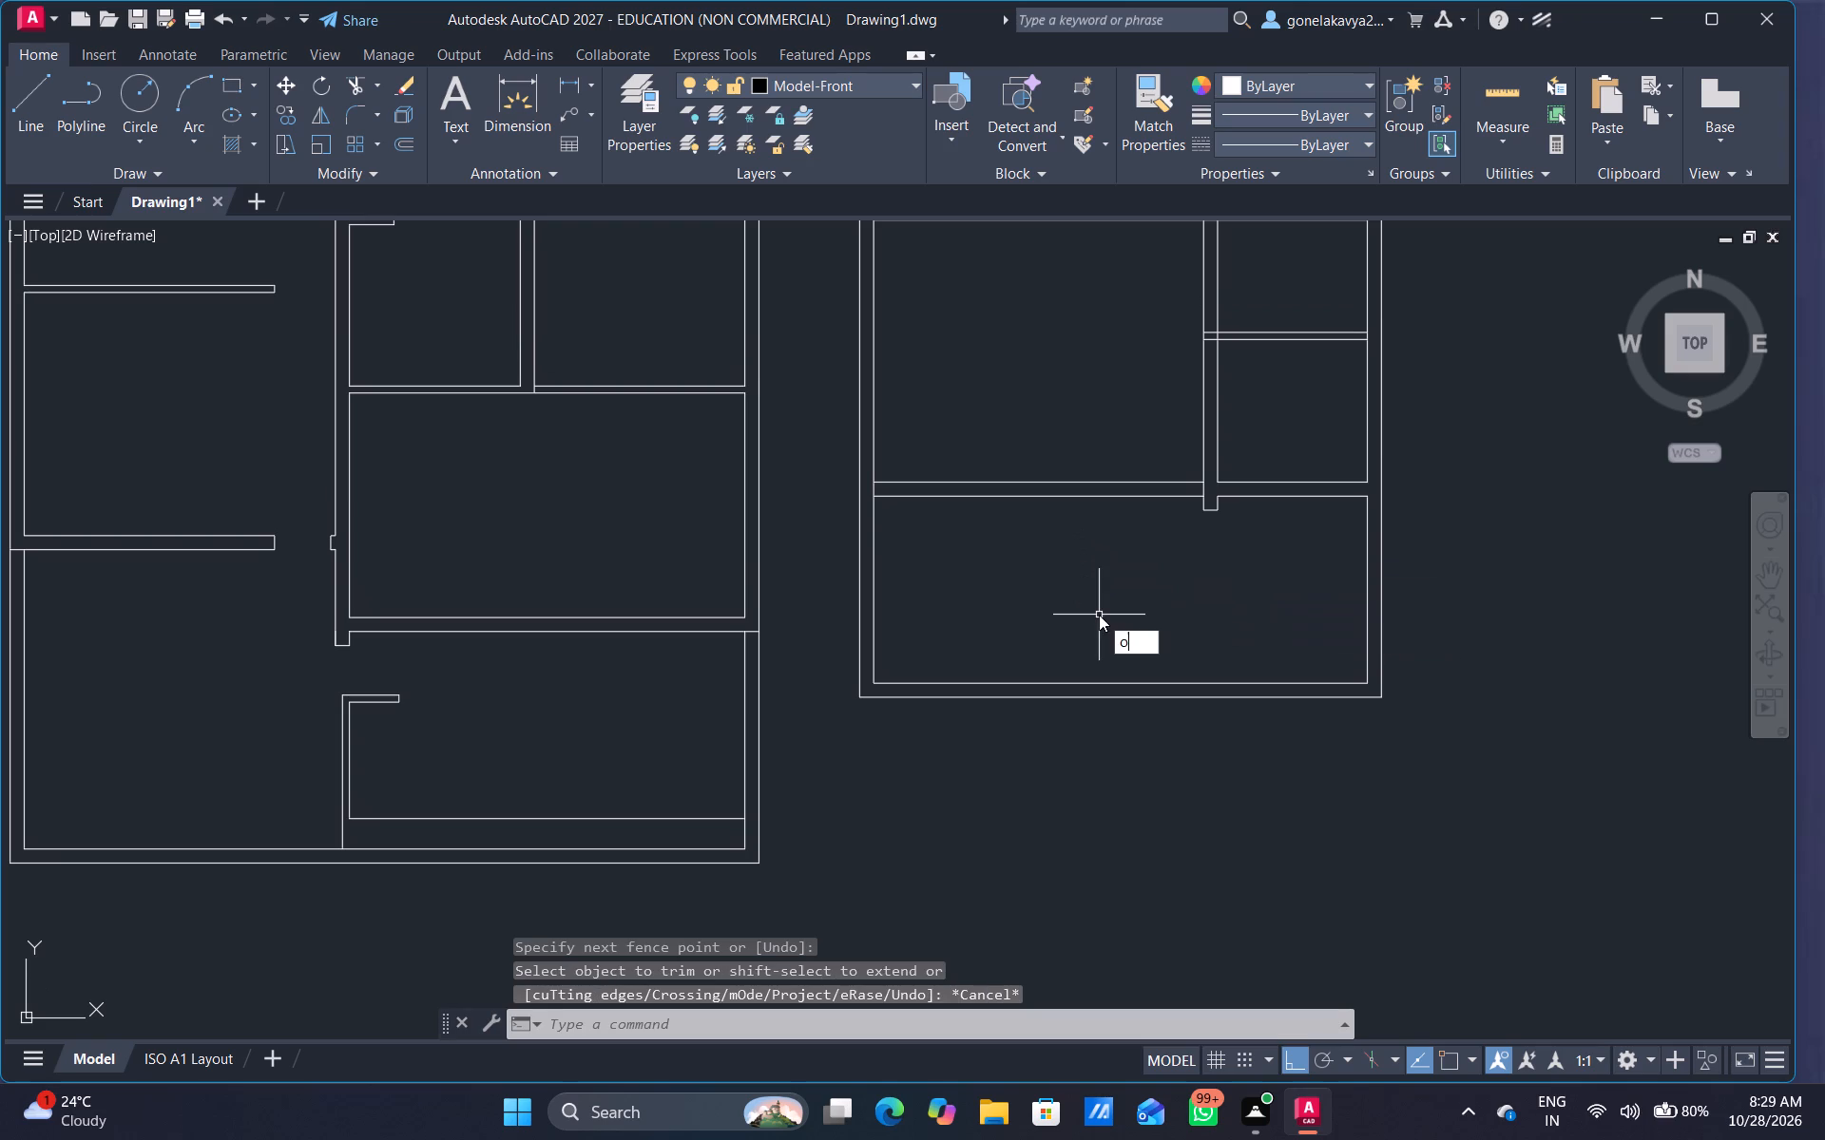
key("Return")
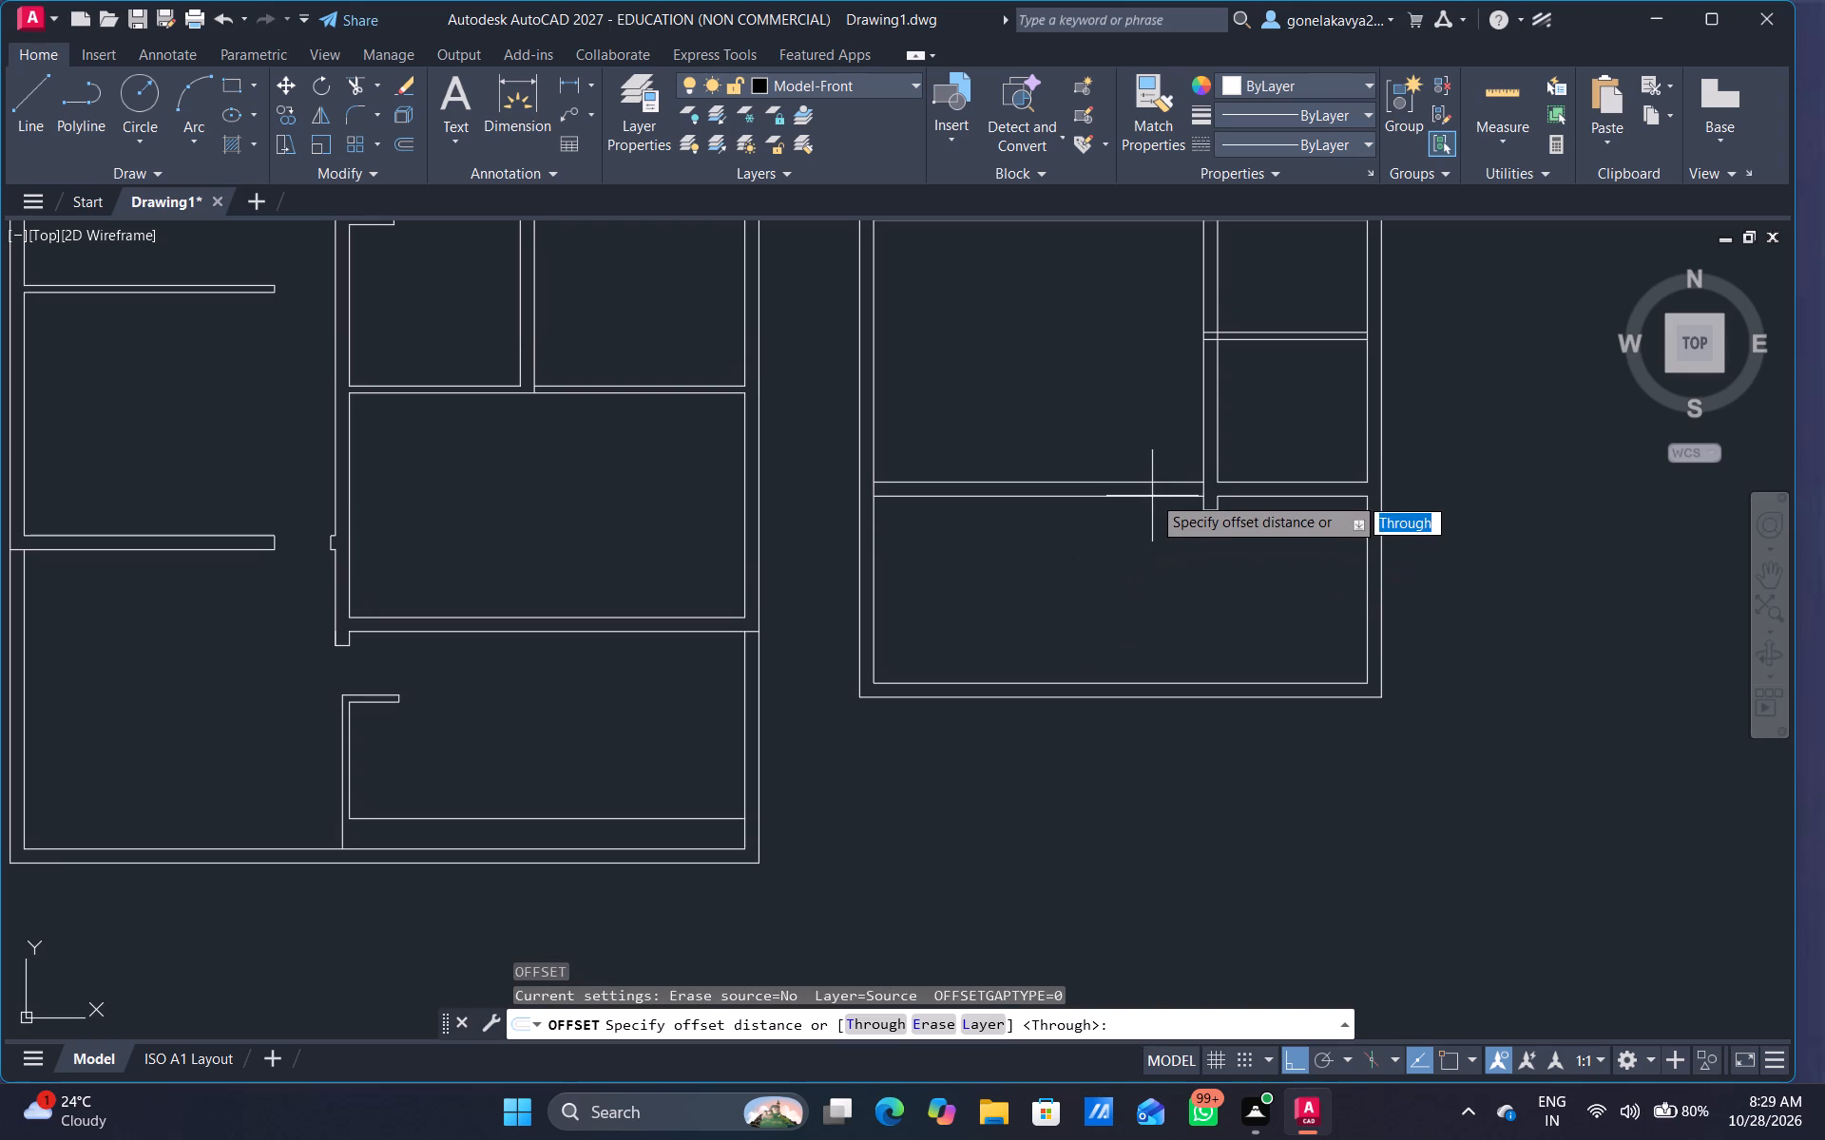
middle_click_drag(1206, 402, 1036, 508)
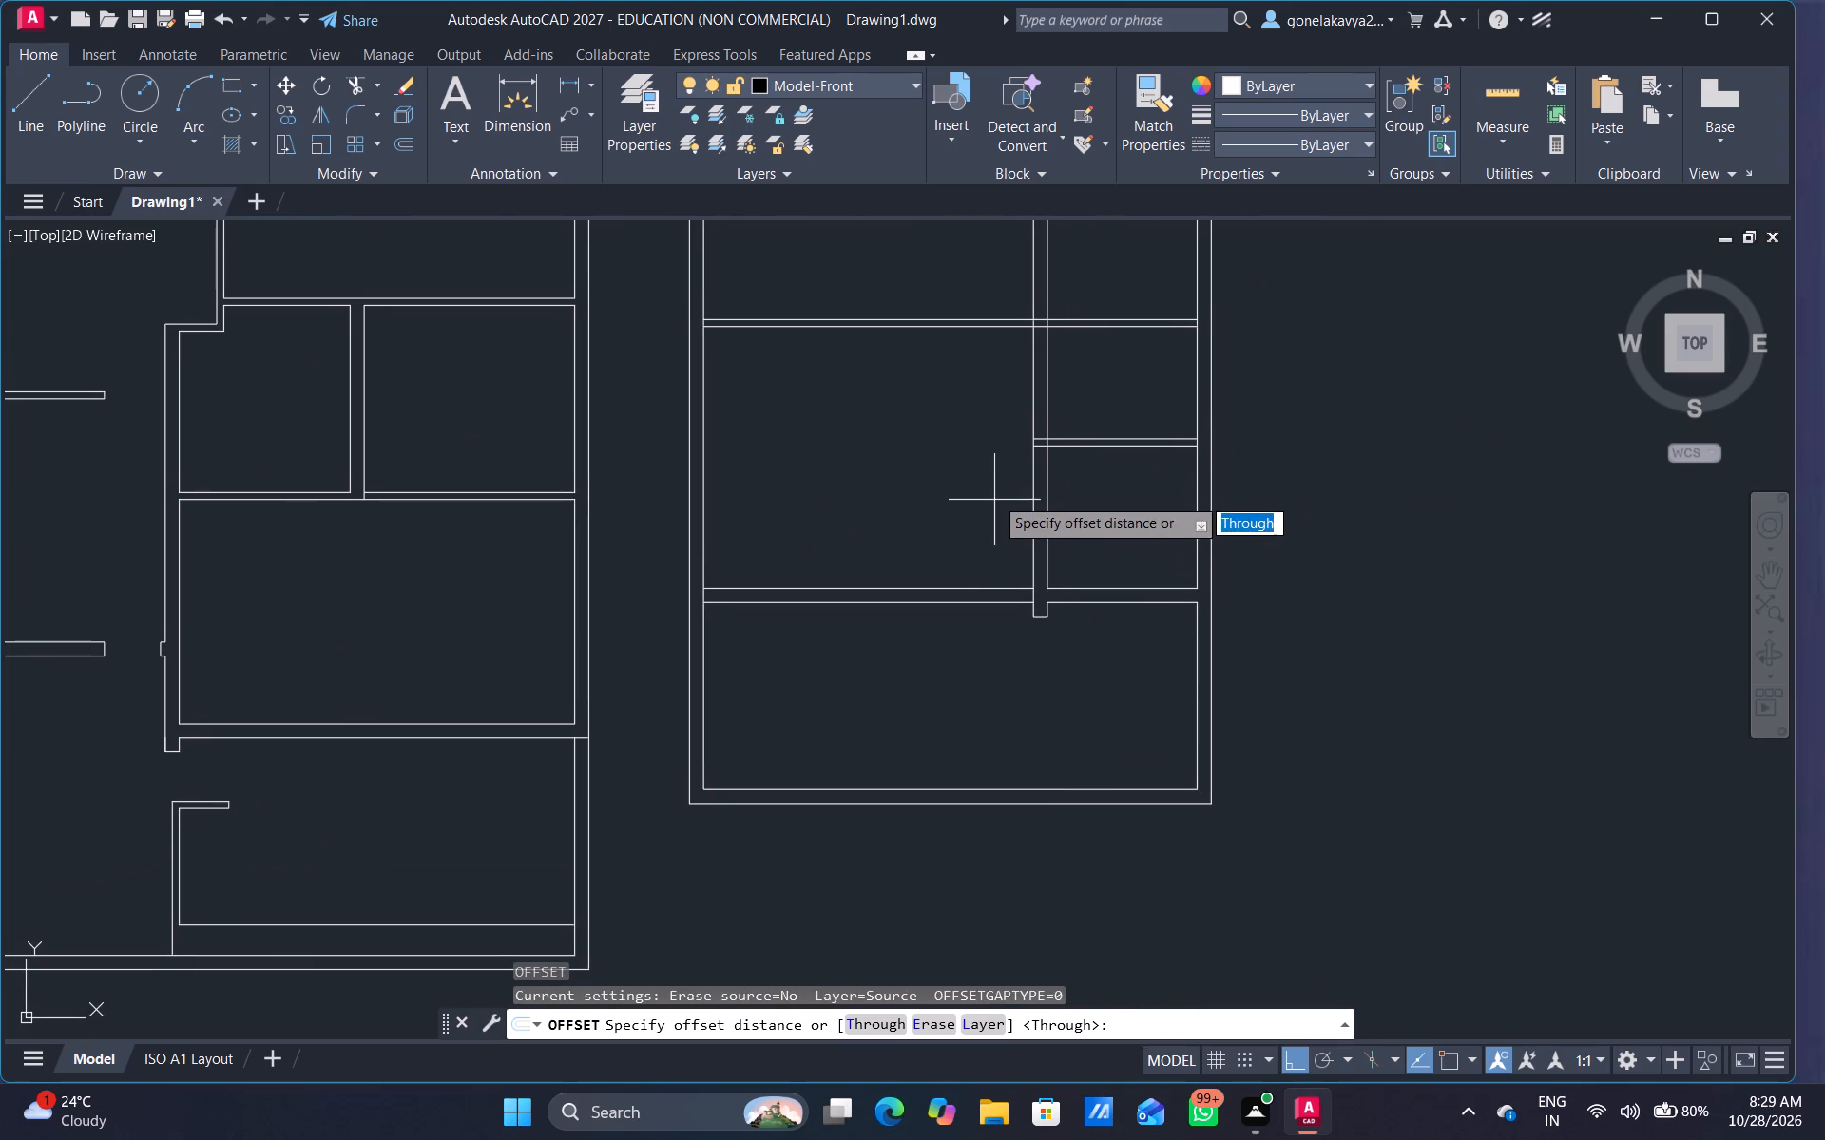
scroll(1002, 485, "up", 3)
left_click_drag(1169, 462, 1250, 469)
left_click(1251, 468)
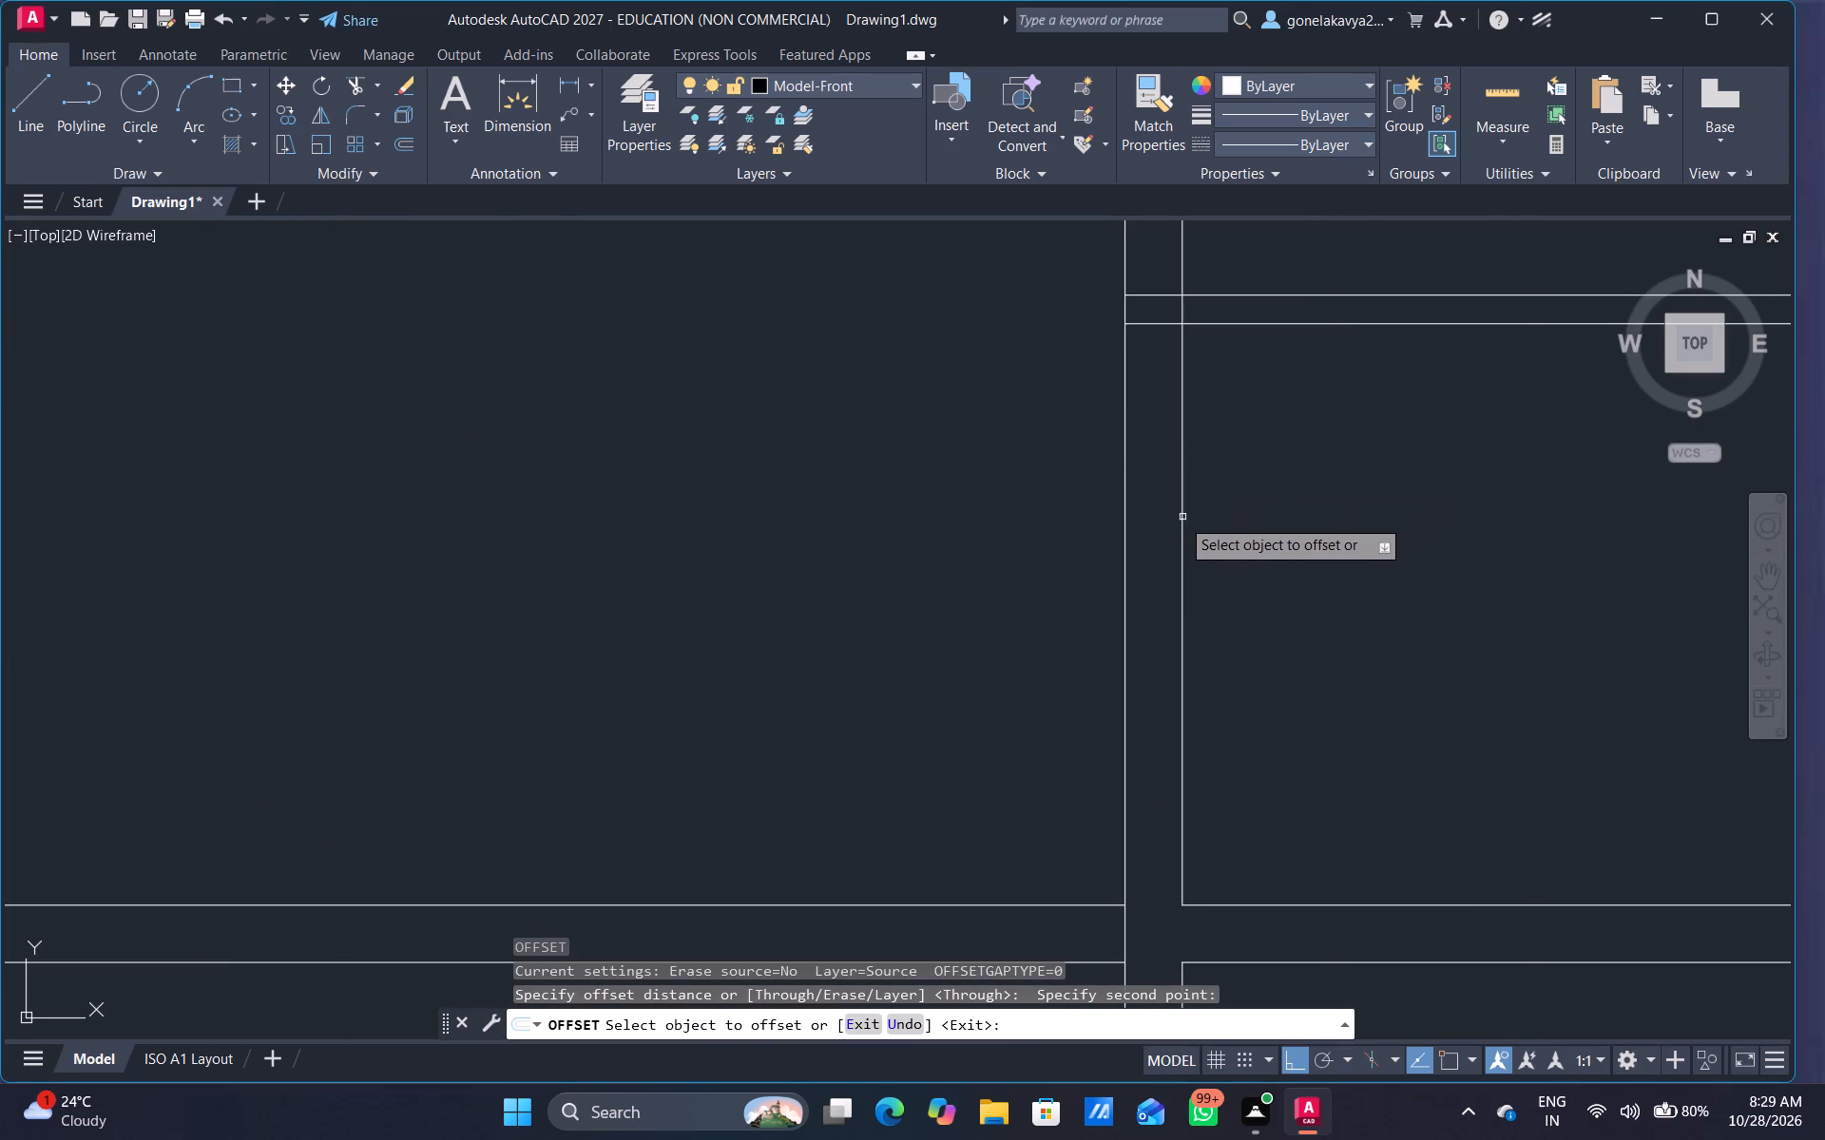
left_click(1181, 512)
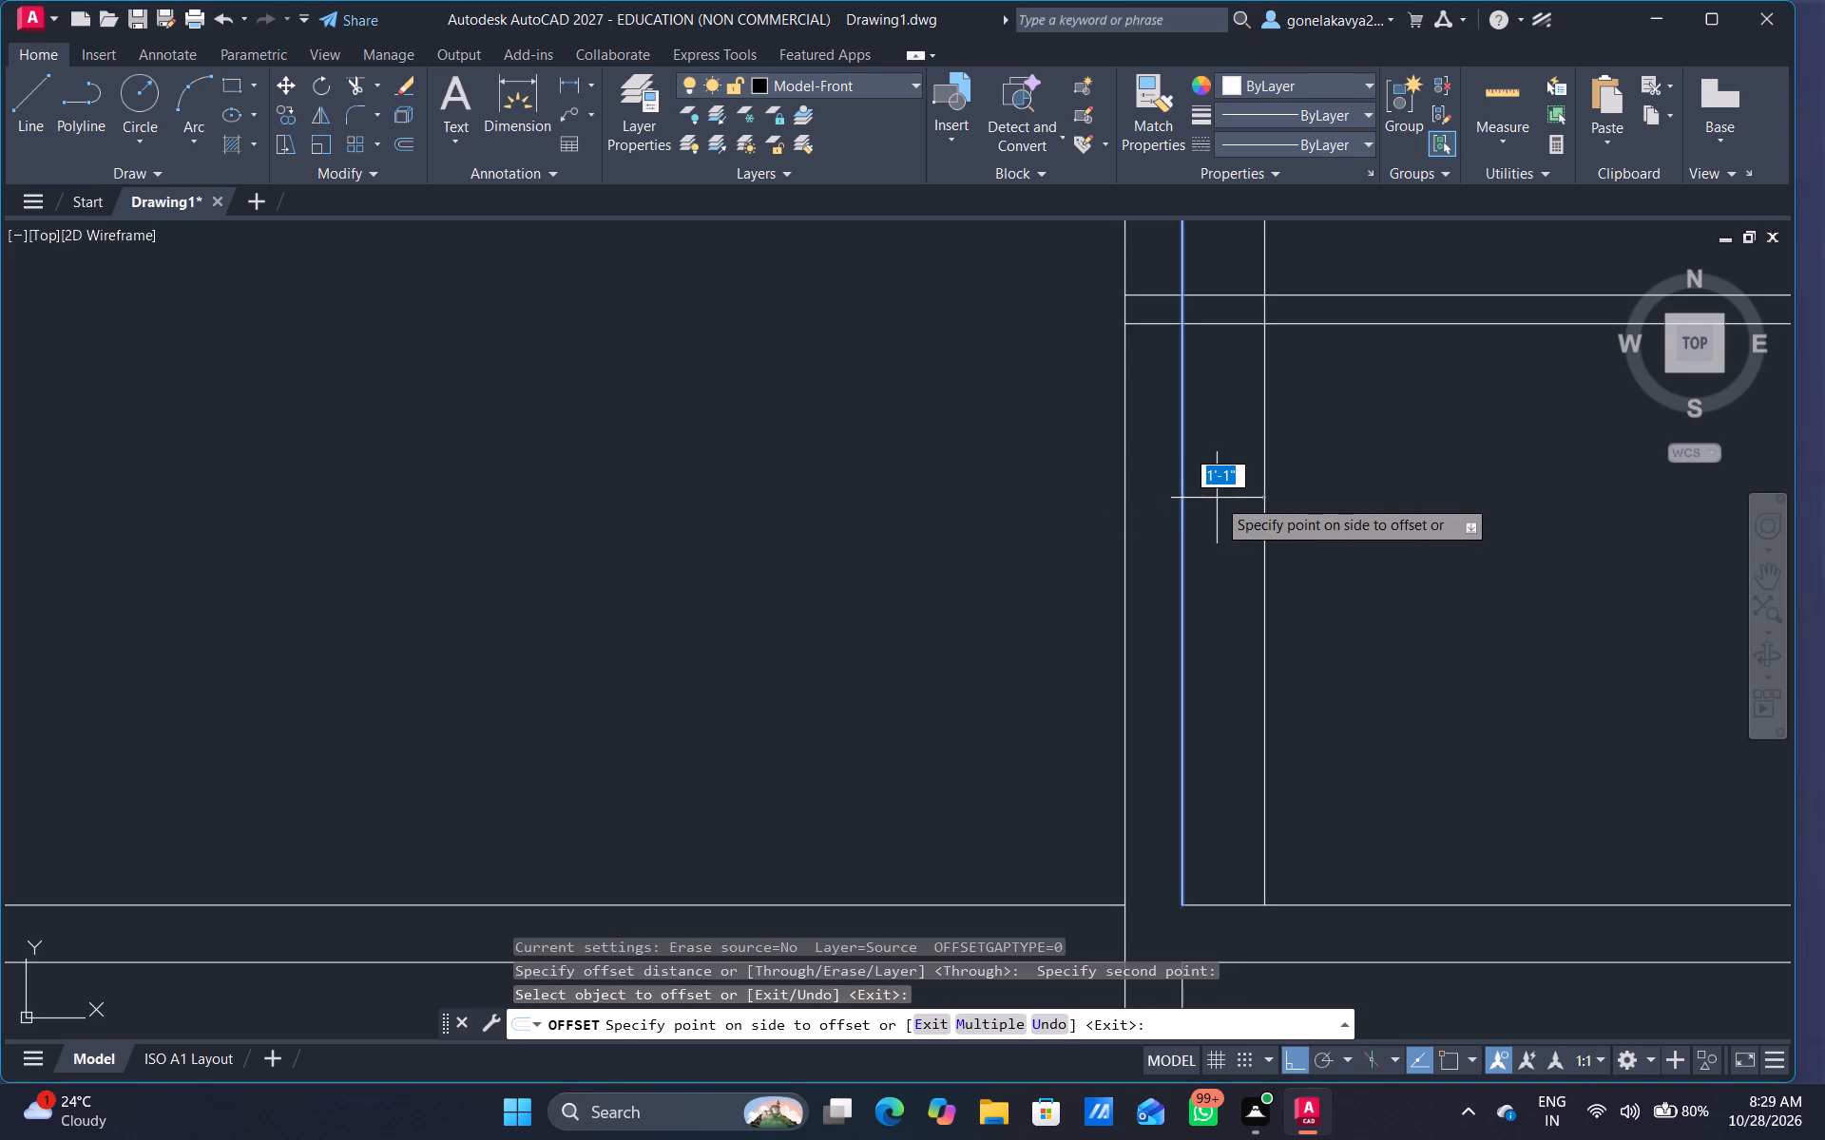
key("9")
key("shift+quotedbl")
key("Return")
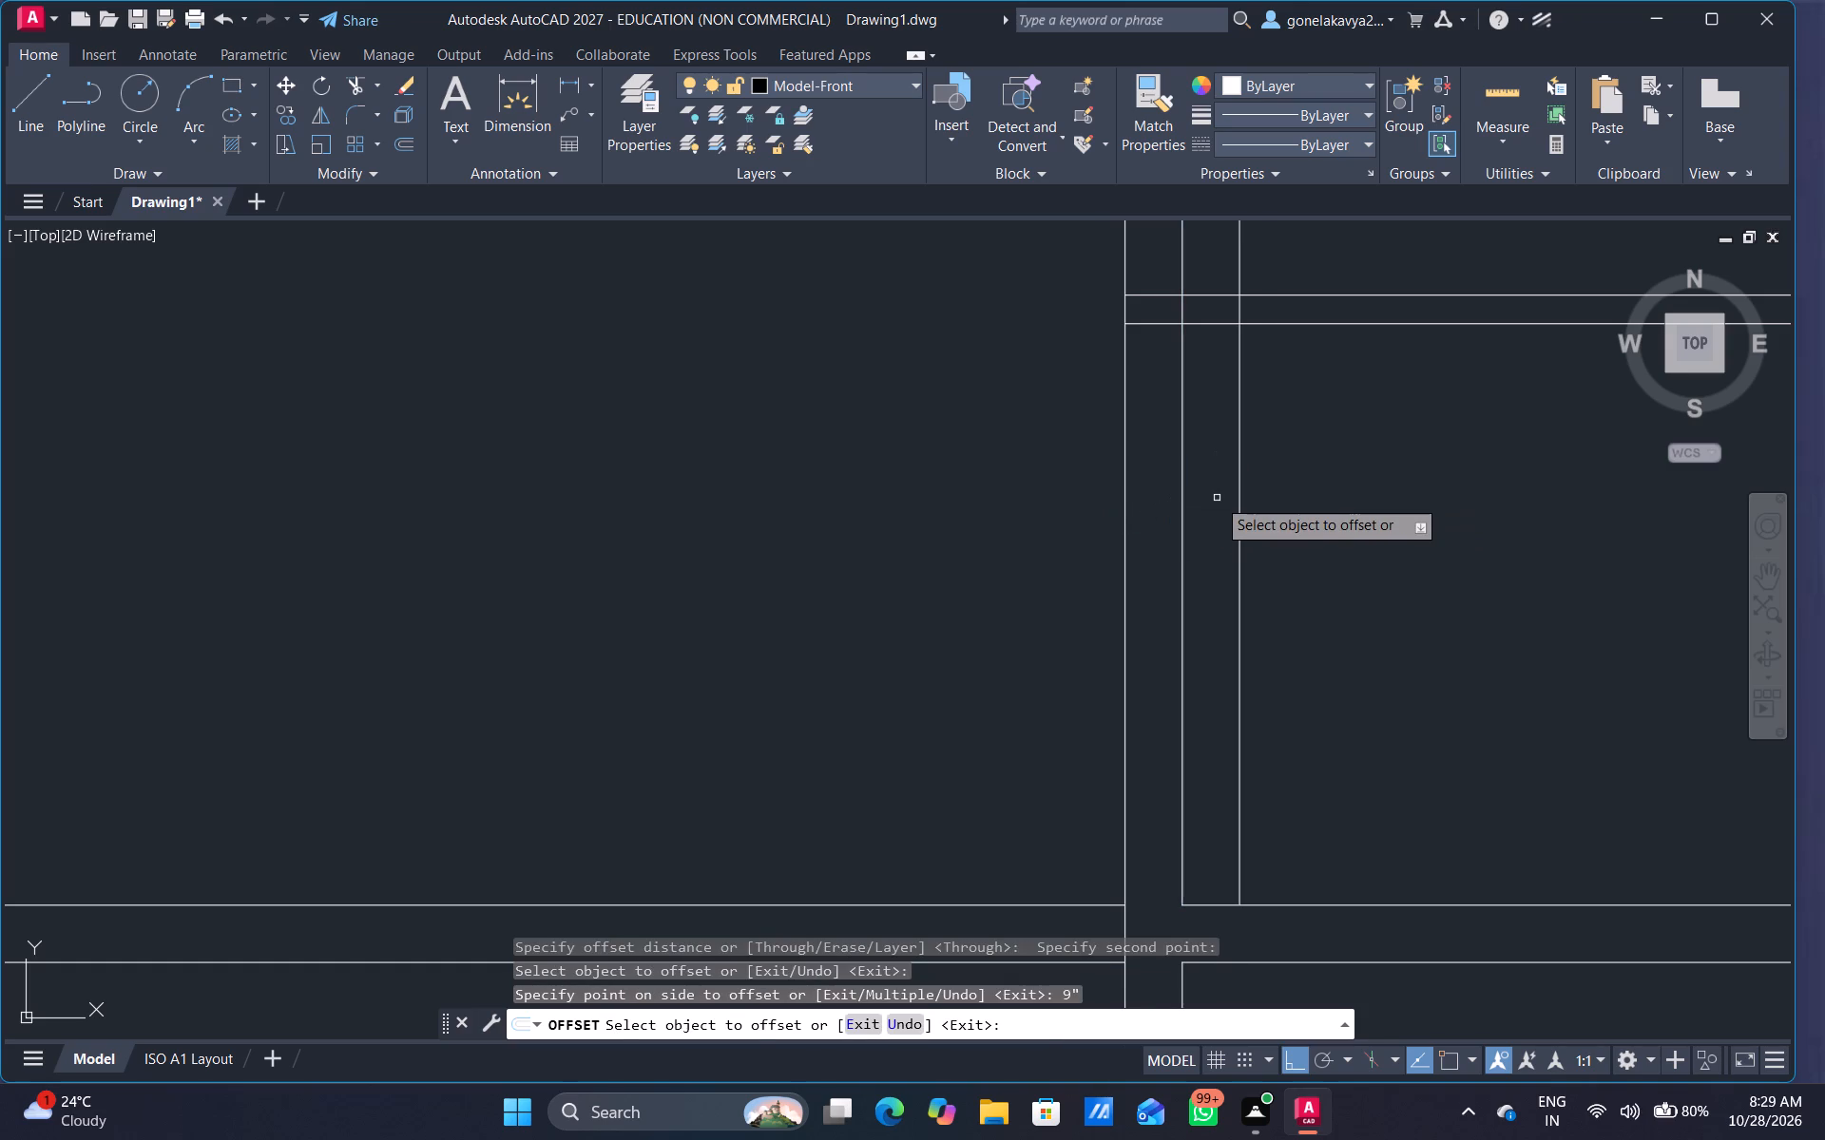
Offset the new jamb line 3' east to mark the other side of the door opening.
scroll(1223, 494, "down", 1)
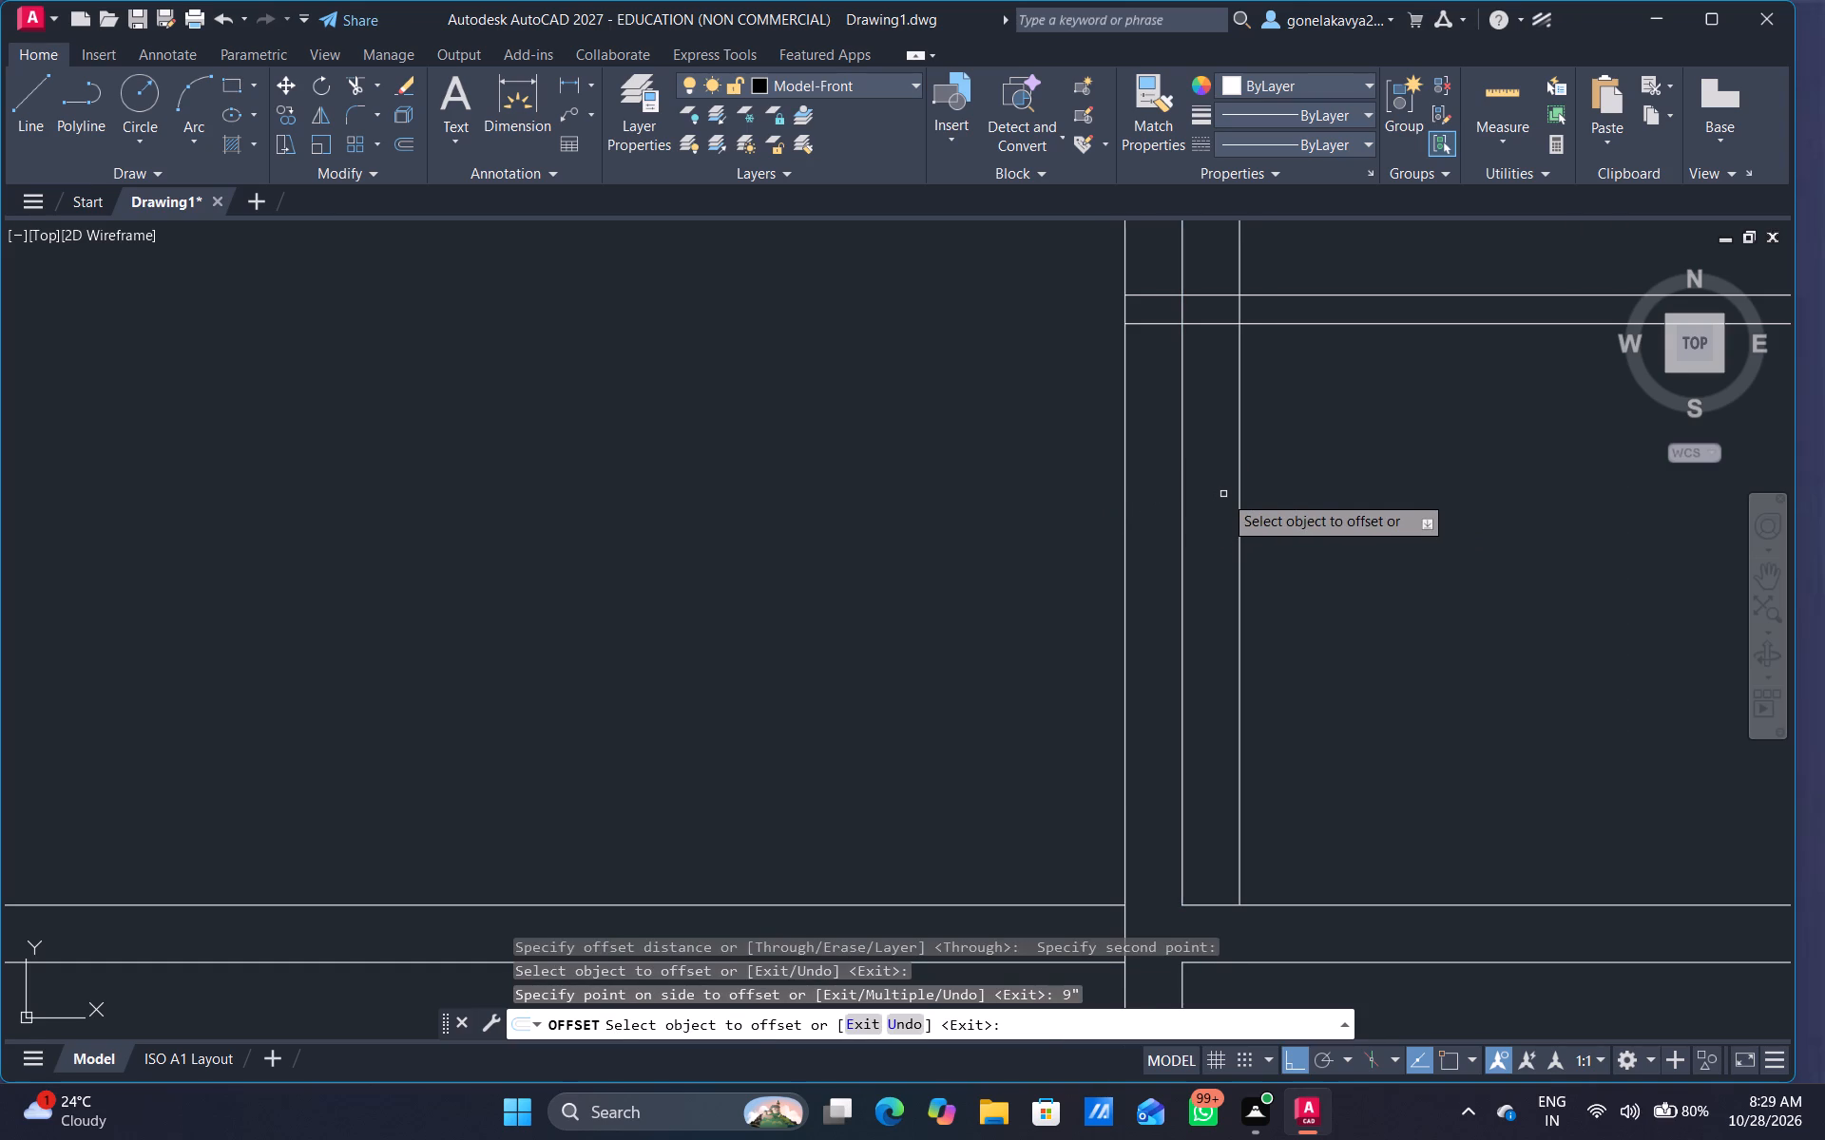
left_click(1233, 493)
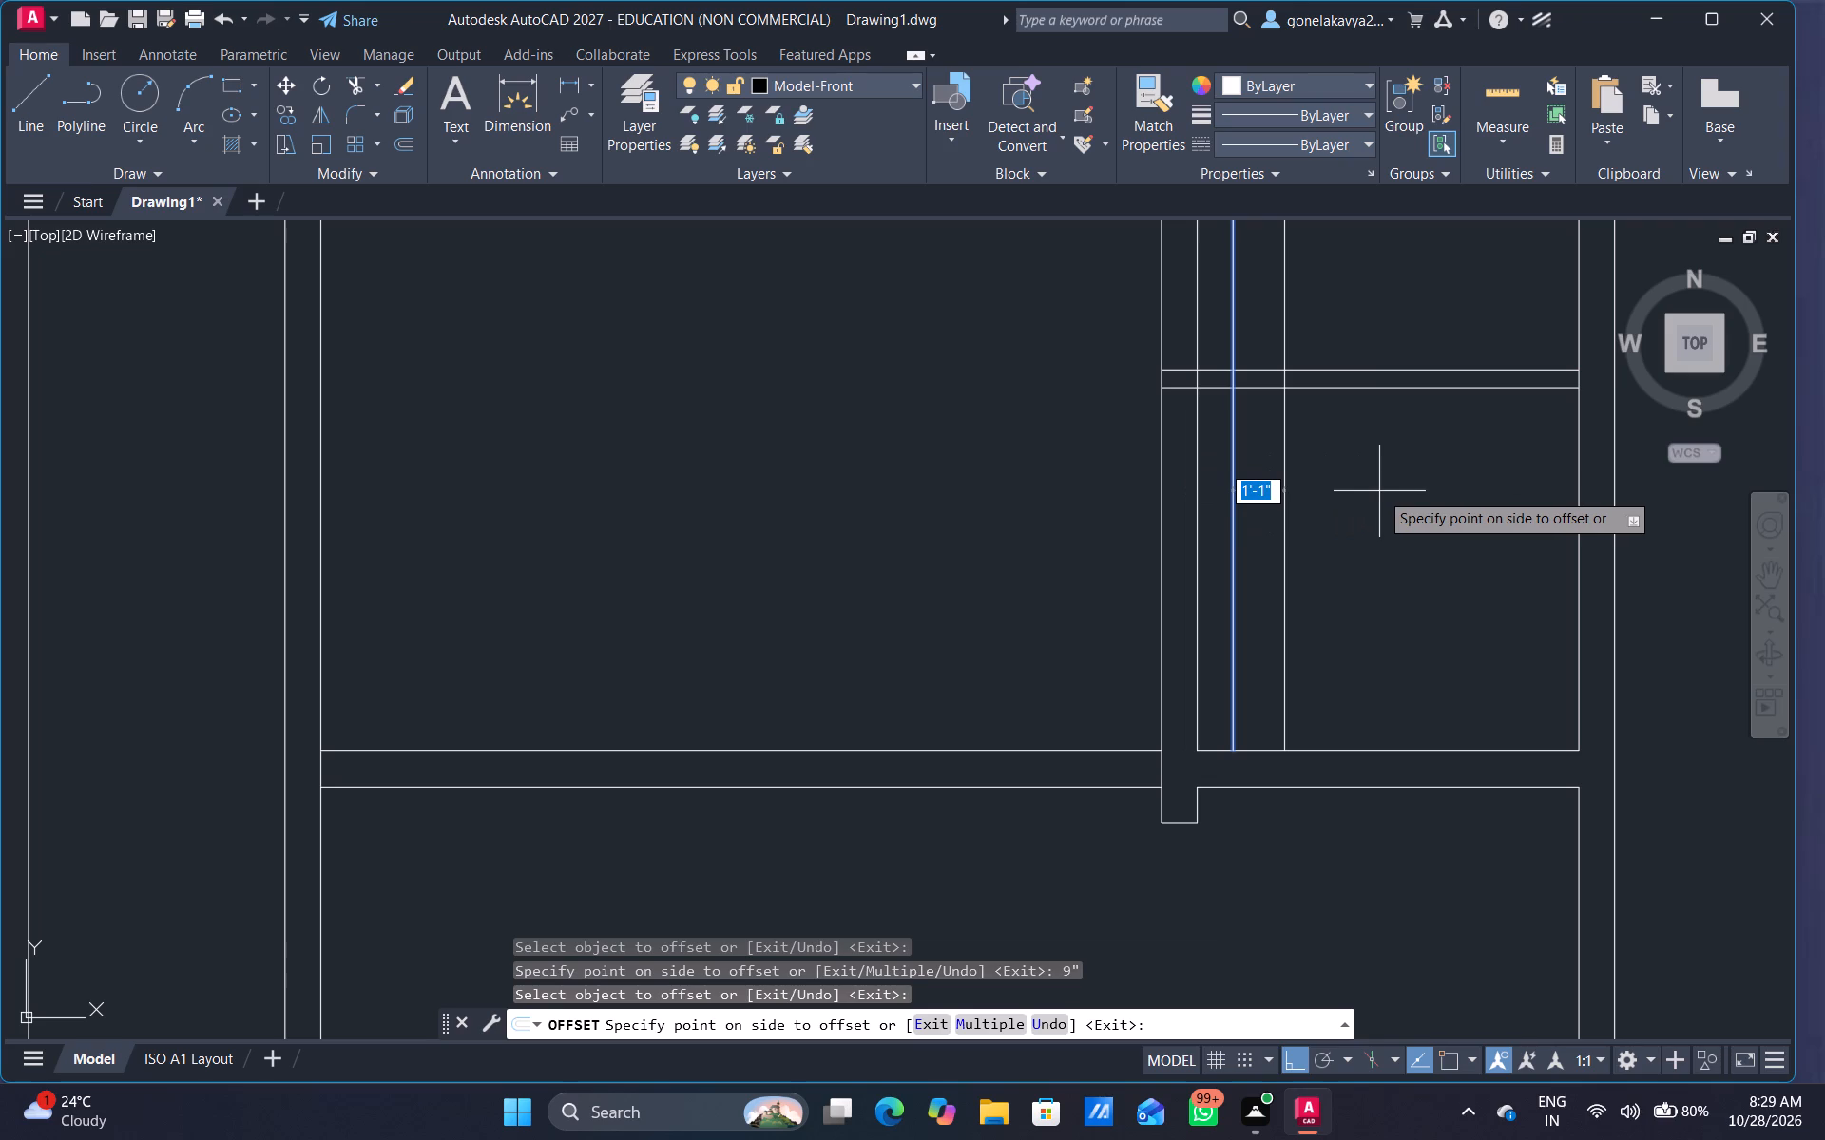
type("3'")
key("Return")
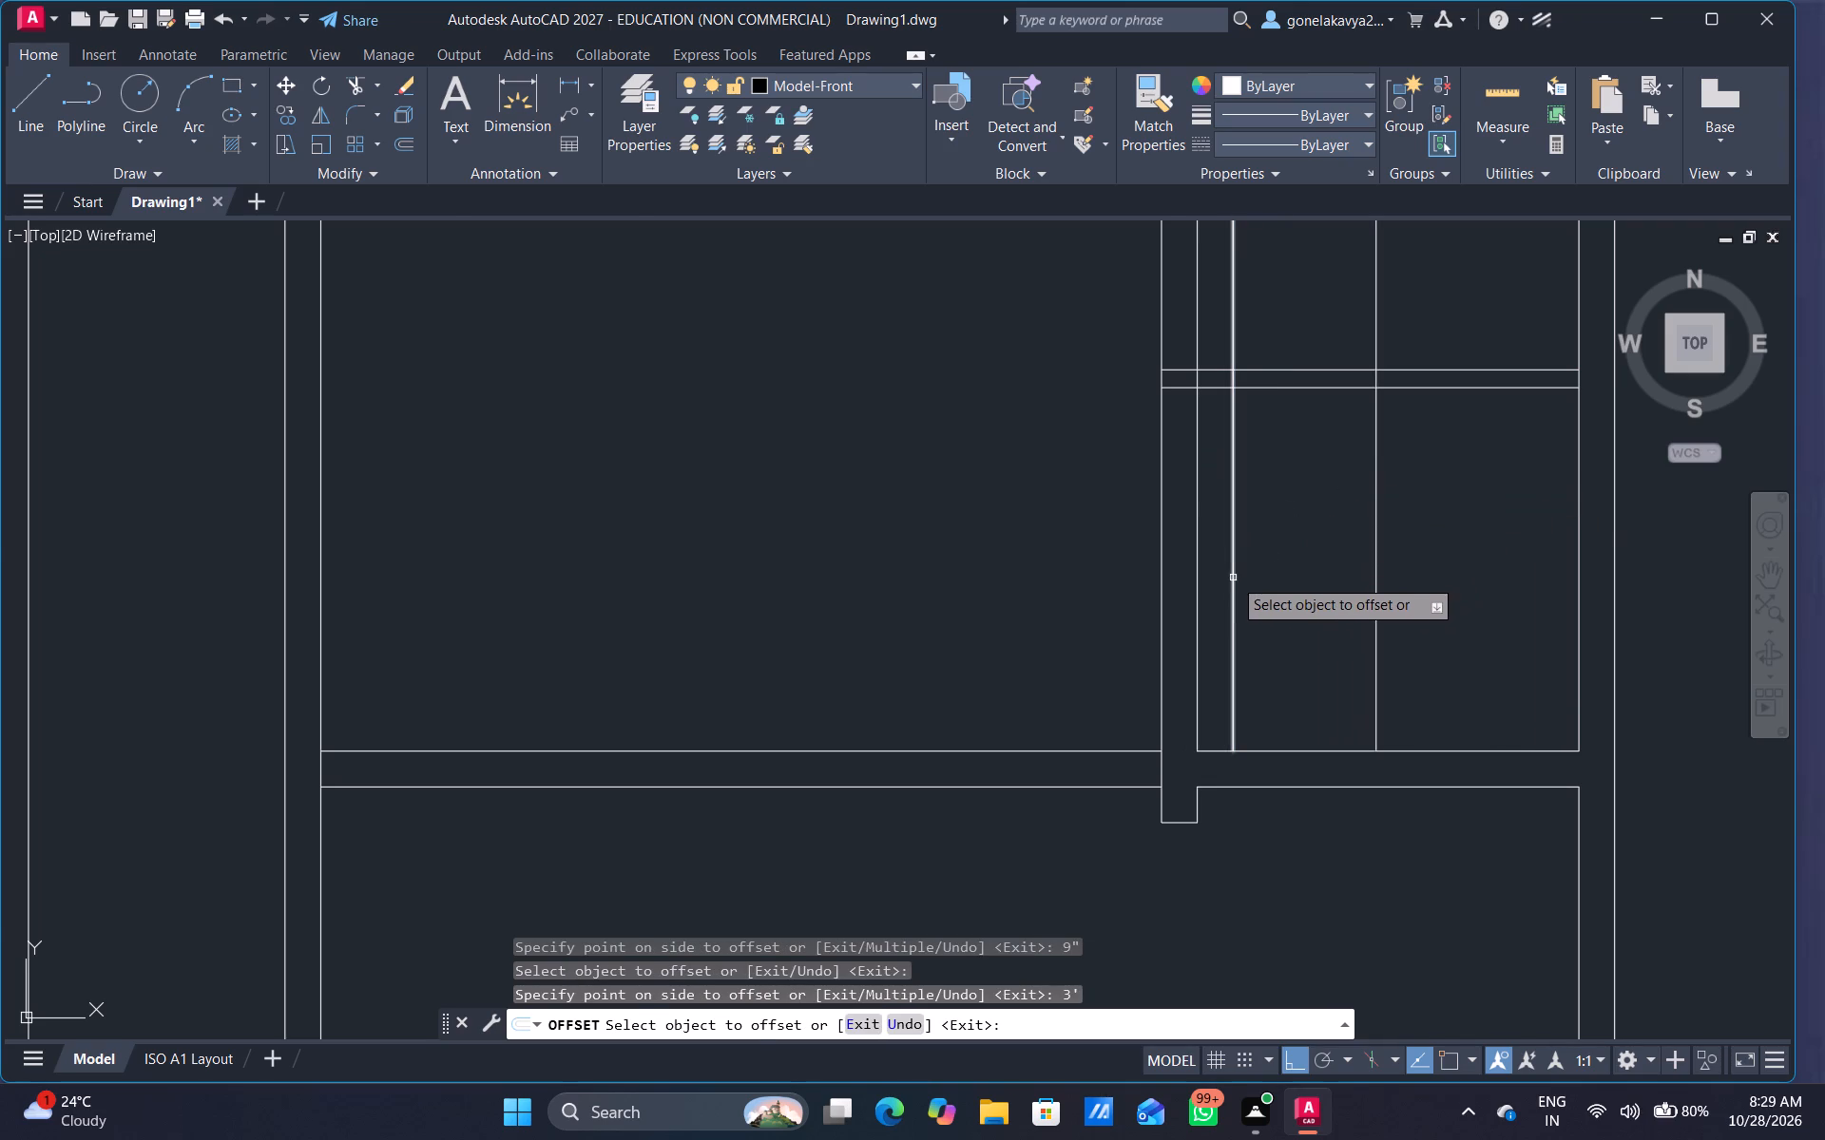
scroll(1224, 580, "down", 1)
scroll(1236, 430, "up", 3)
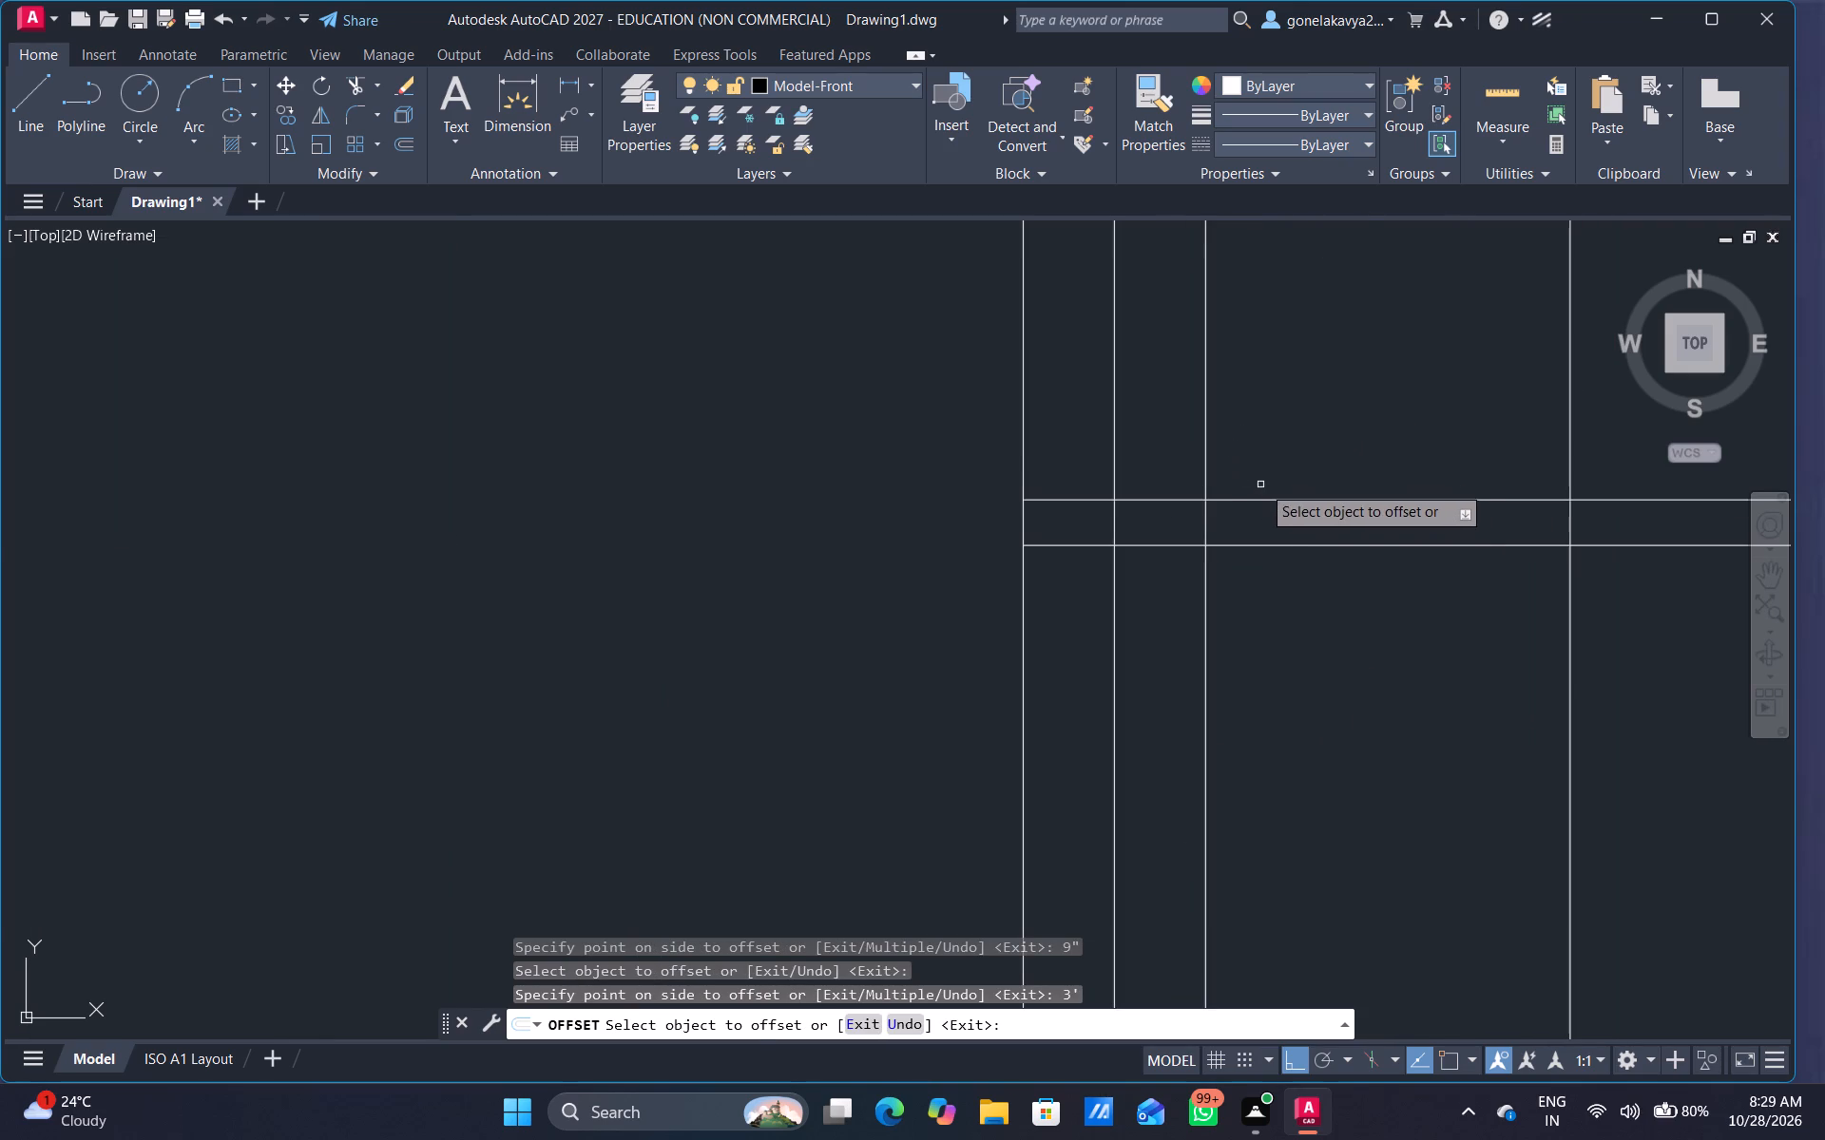
key("Escape")
Trim the partition lines between the two jamb lines and the jamb lines beyond the partition, forming a 3' door opening.
type("r")
key("space")
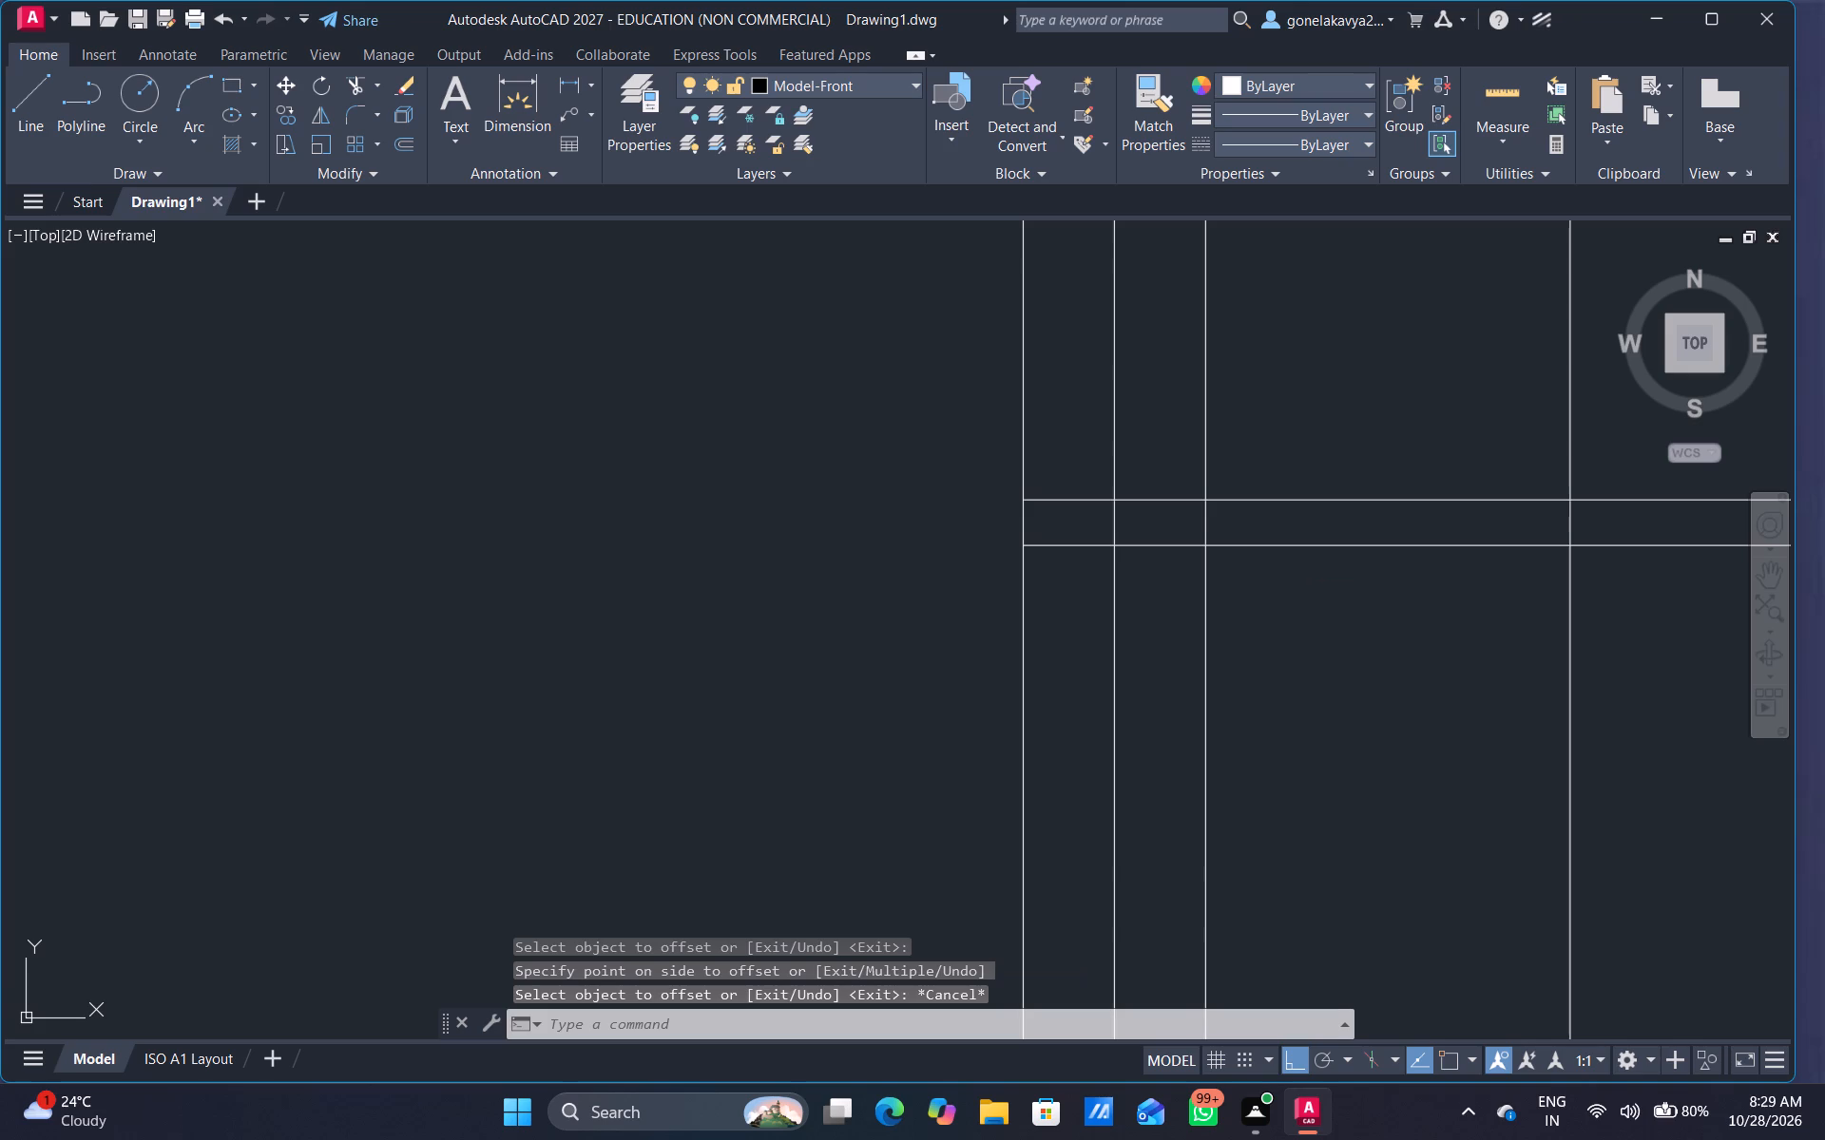
key("Escape")
type("tr")
key("space")
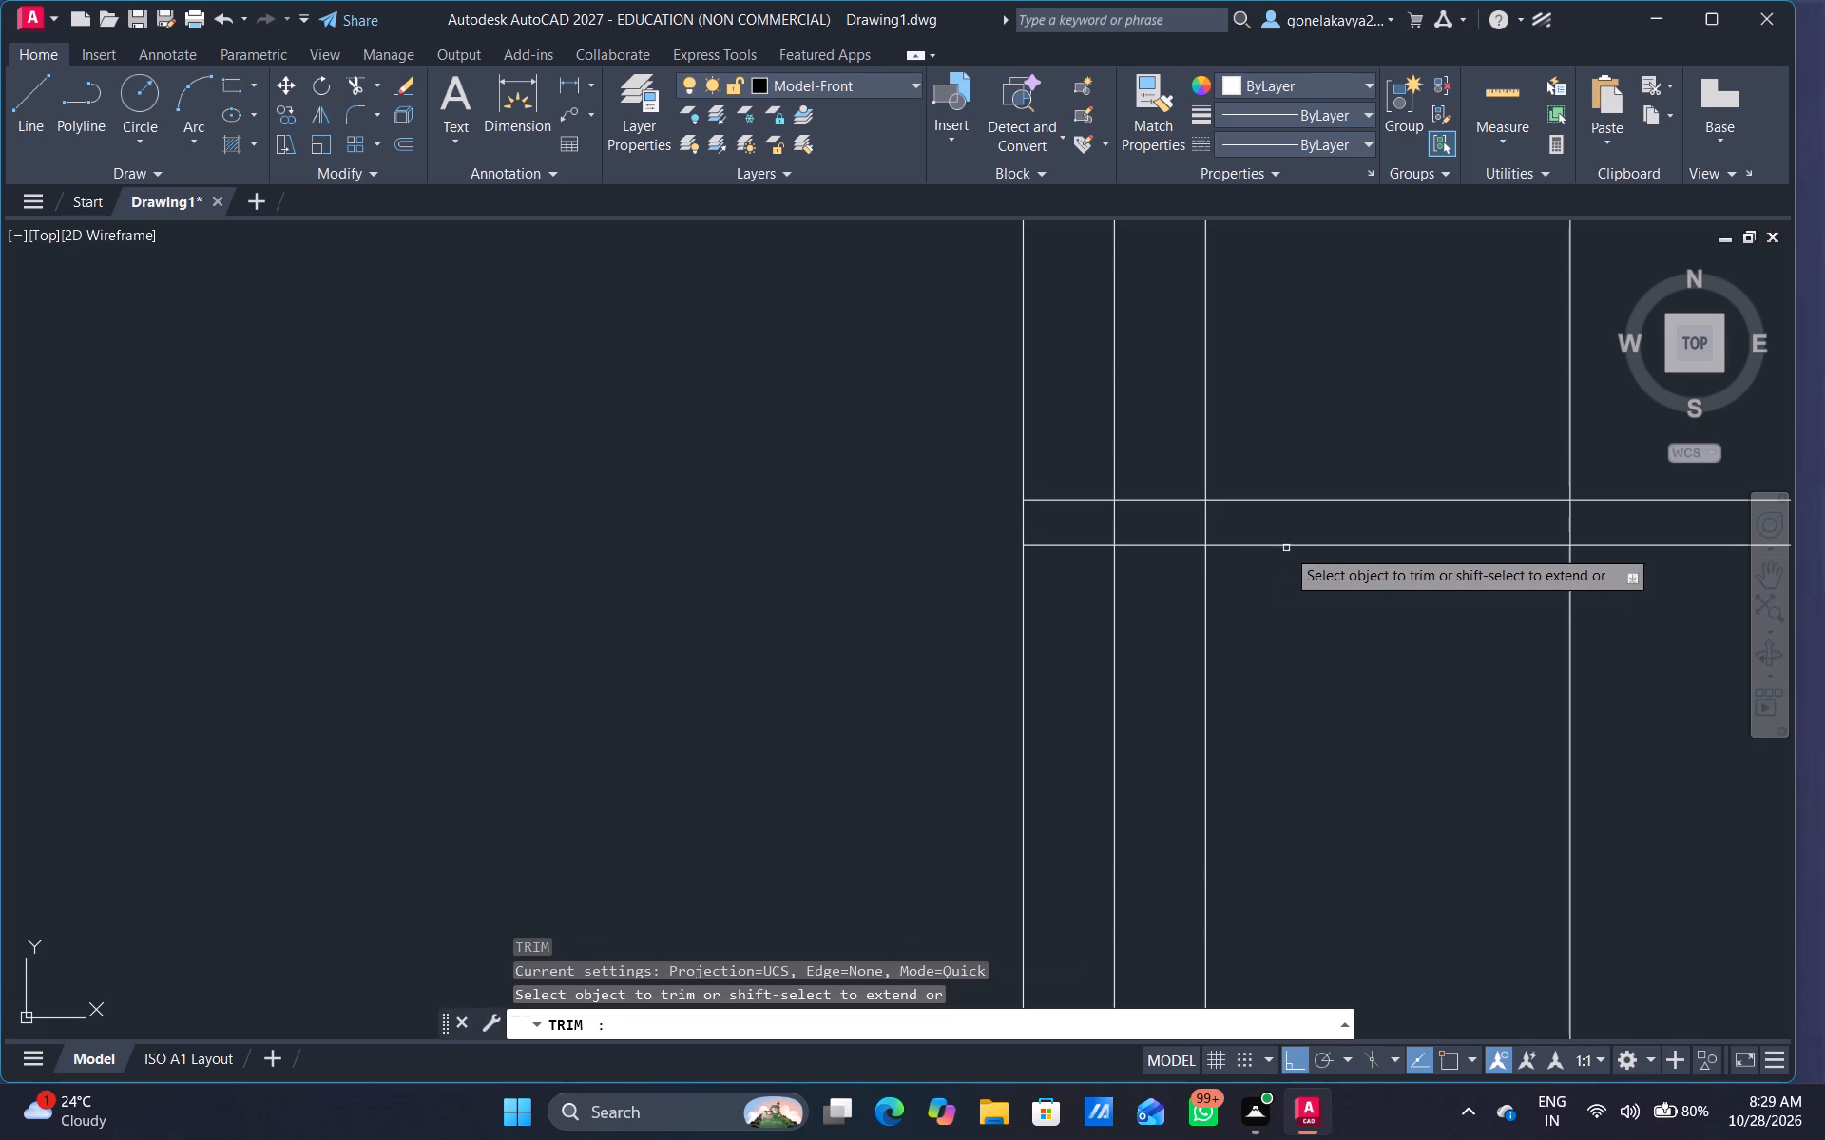
left_click_drag(1239, 609, 1132, 651)
left_click_drag(1378, 403, 1385, 577)
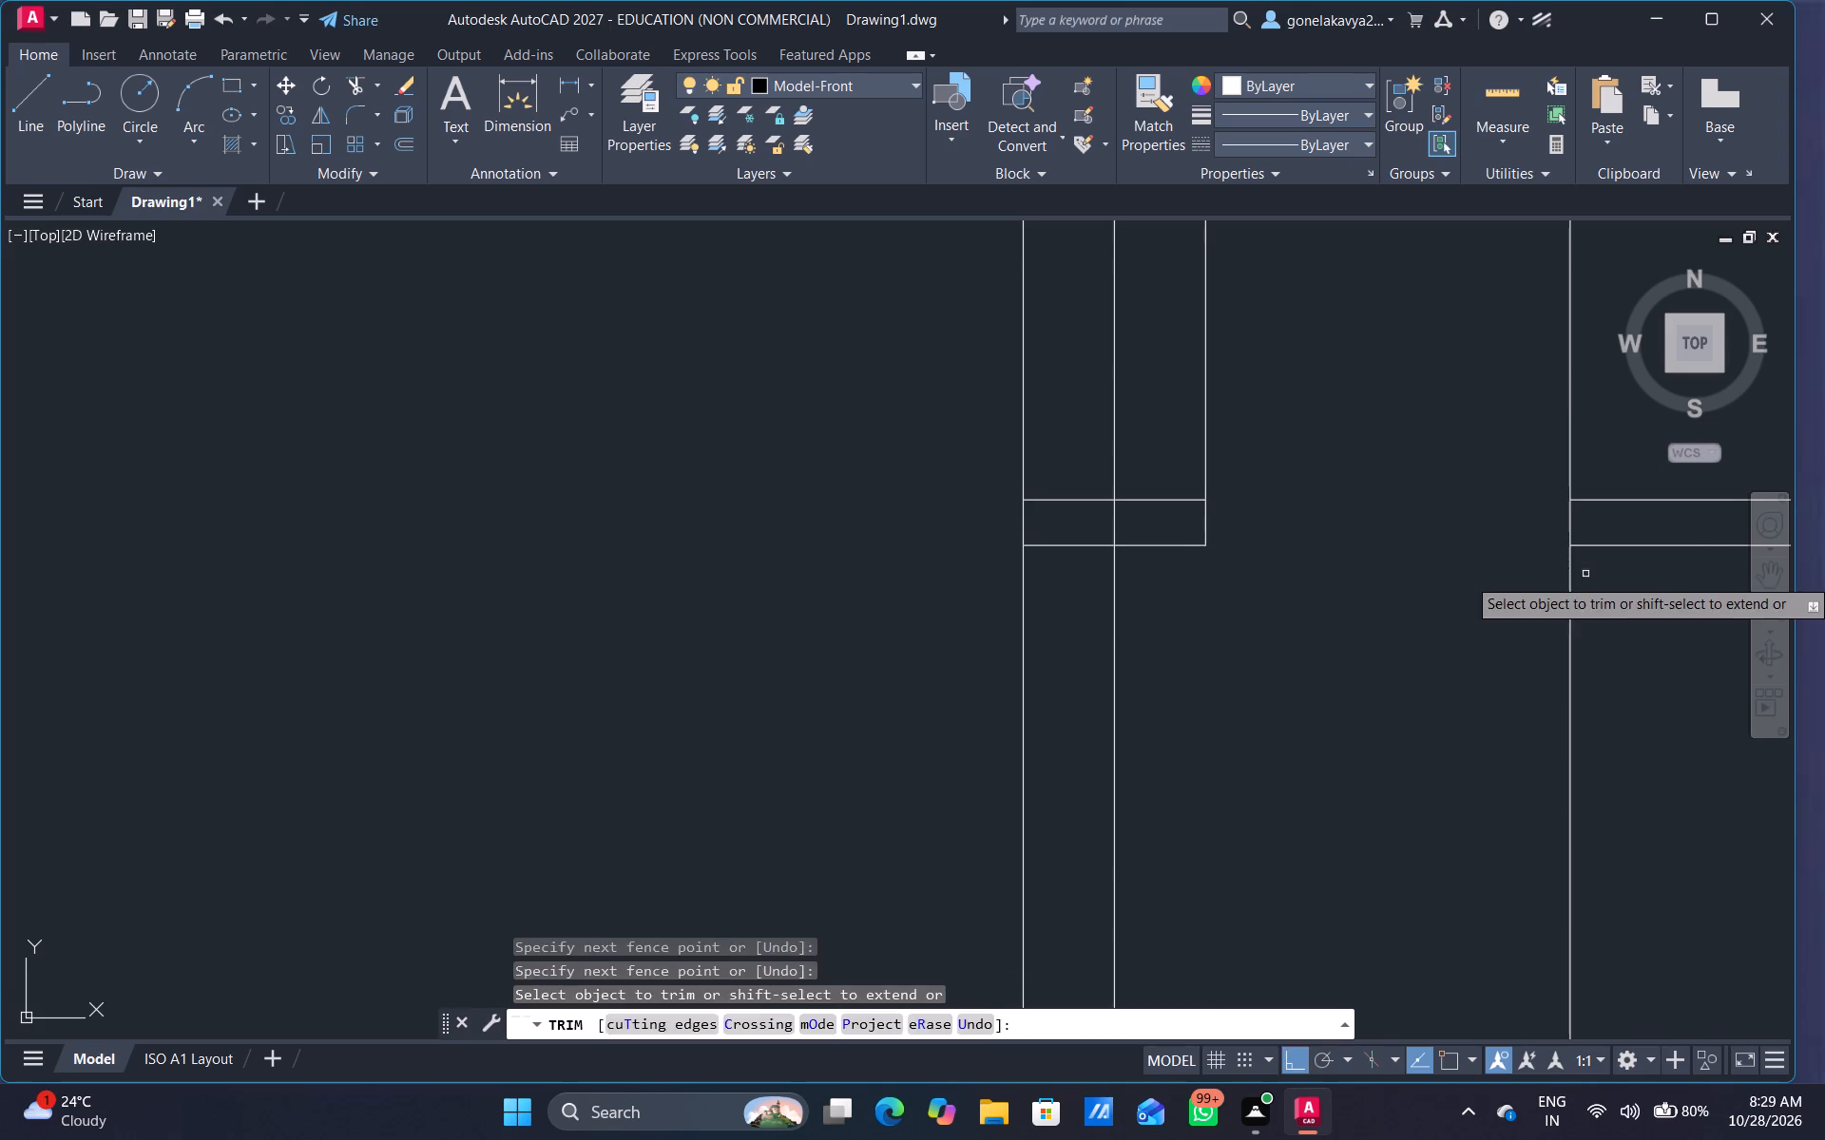
left_click_drag(1631, 595, 1523, 674)
left_click_drag(1584, 449, 1525, 472)
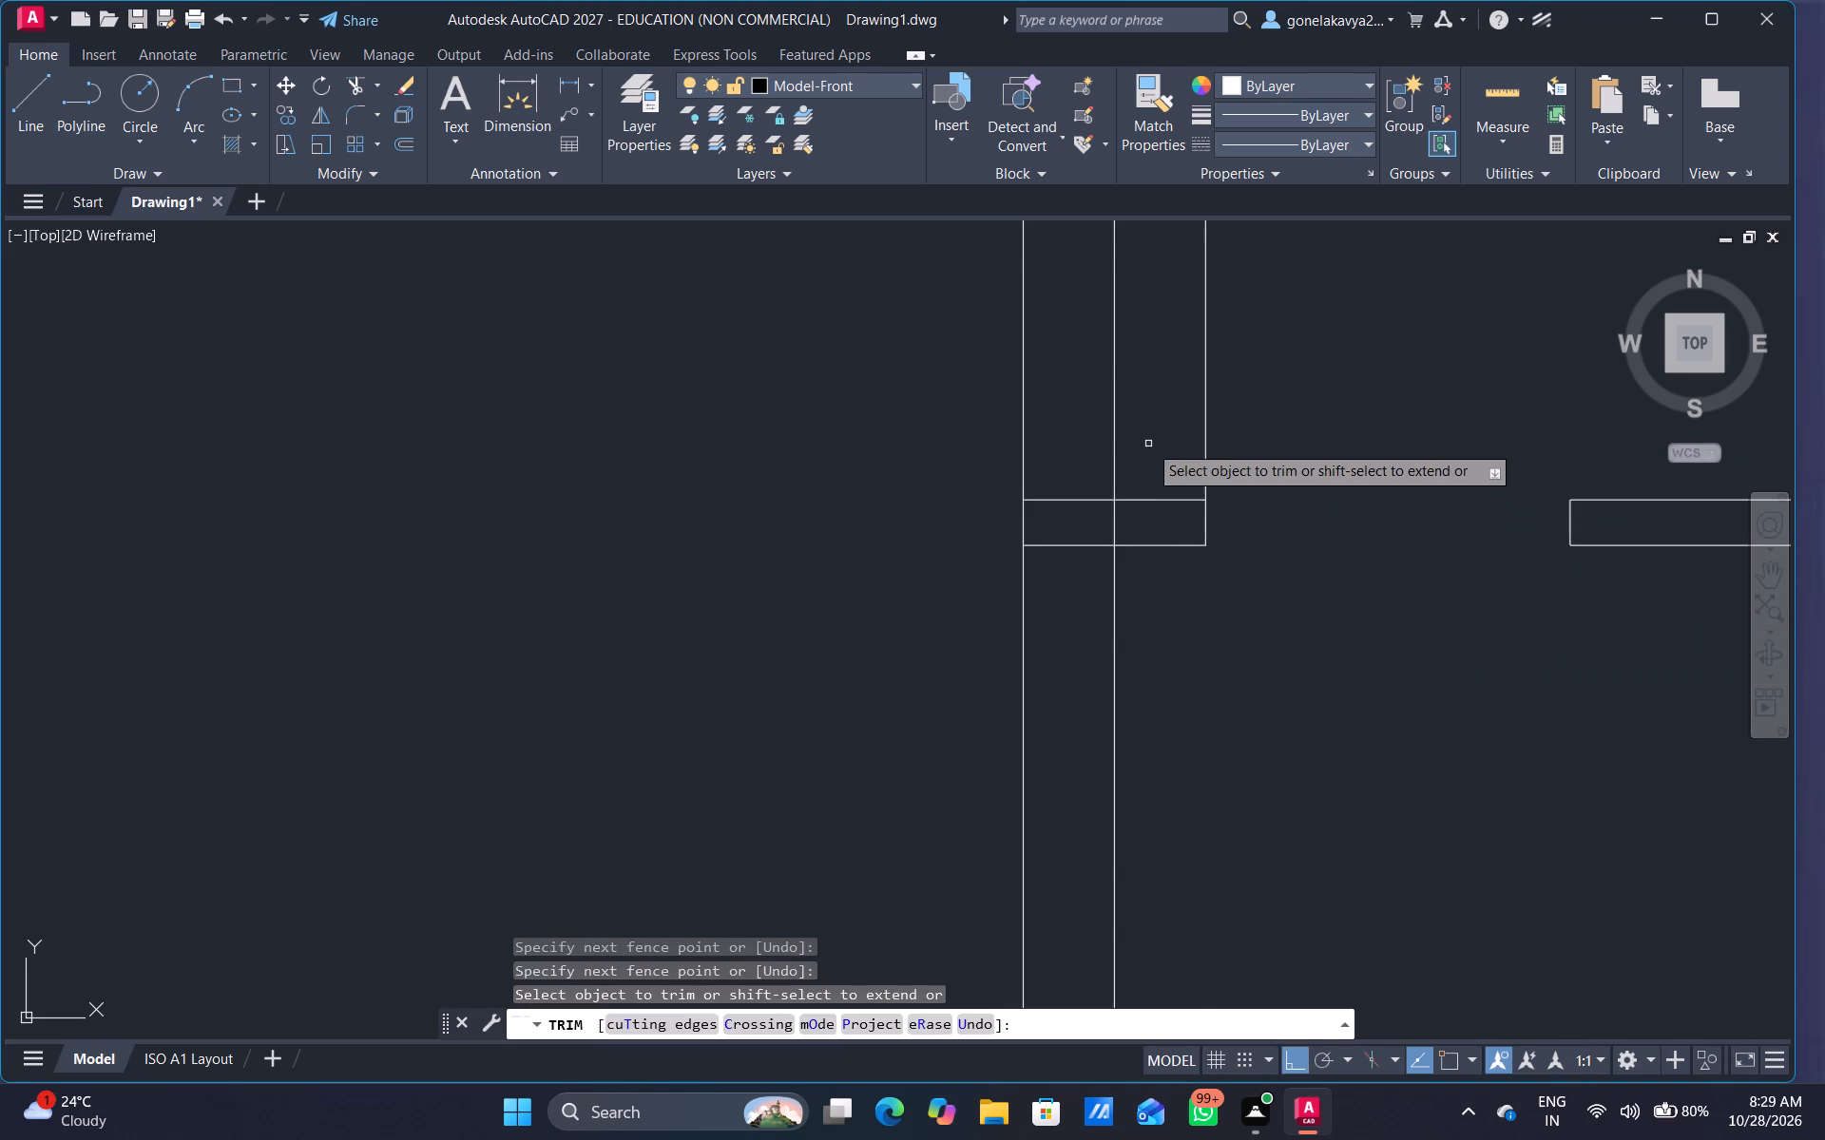
left_click_drag(1167, 433, 1259, 441)
scroll(1066, 560, "down", 1)
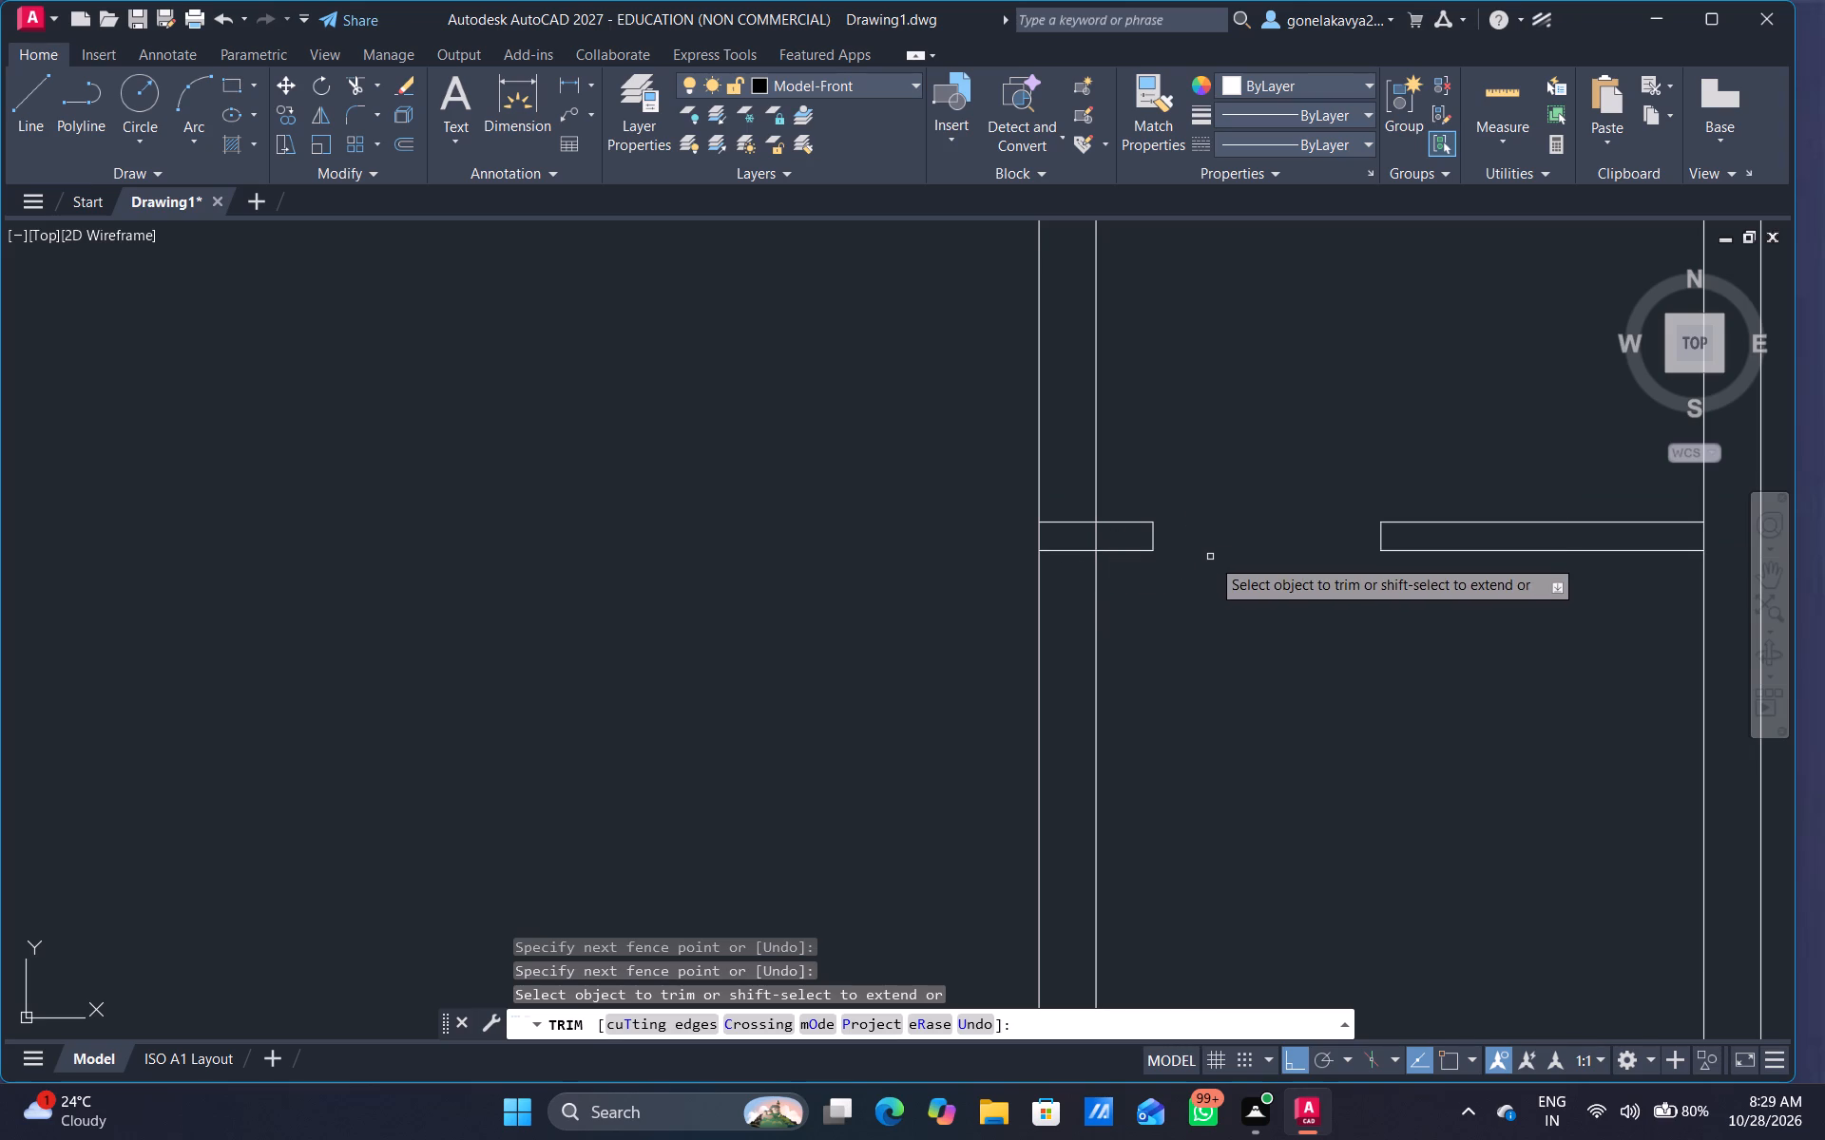
key("Escape")
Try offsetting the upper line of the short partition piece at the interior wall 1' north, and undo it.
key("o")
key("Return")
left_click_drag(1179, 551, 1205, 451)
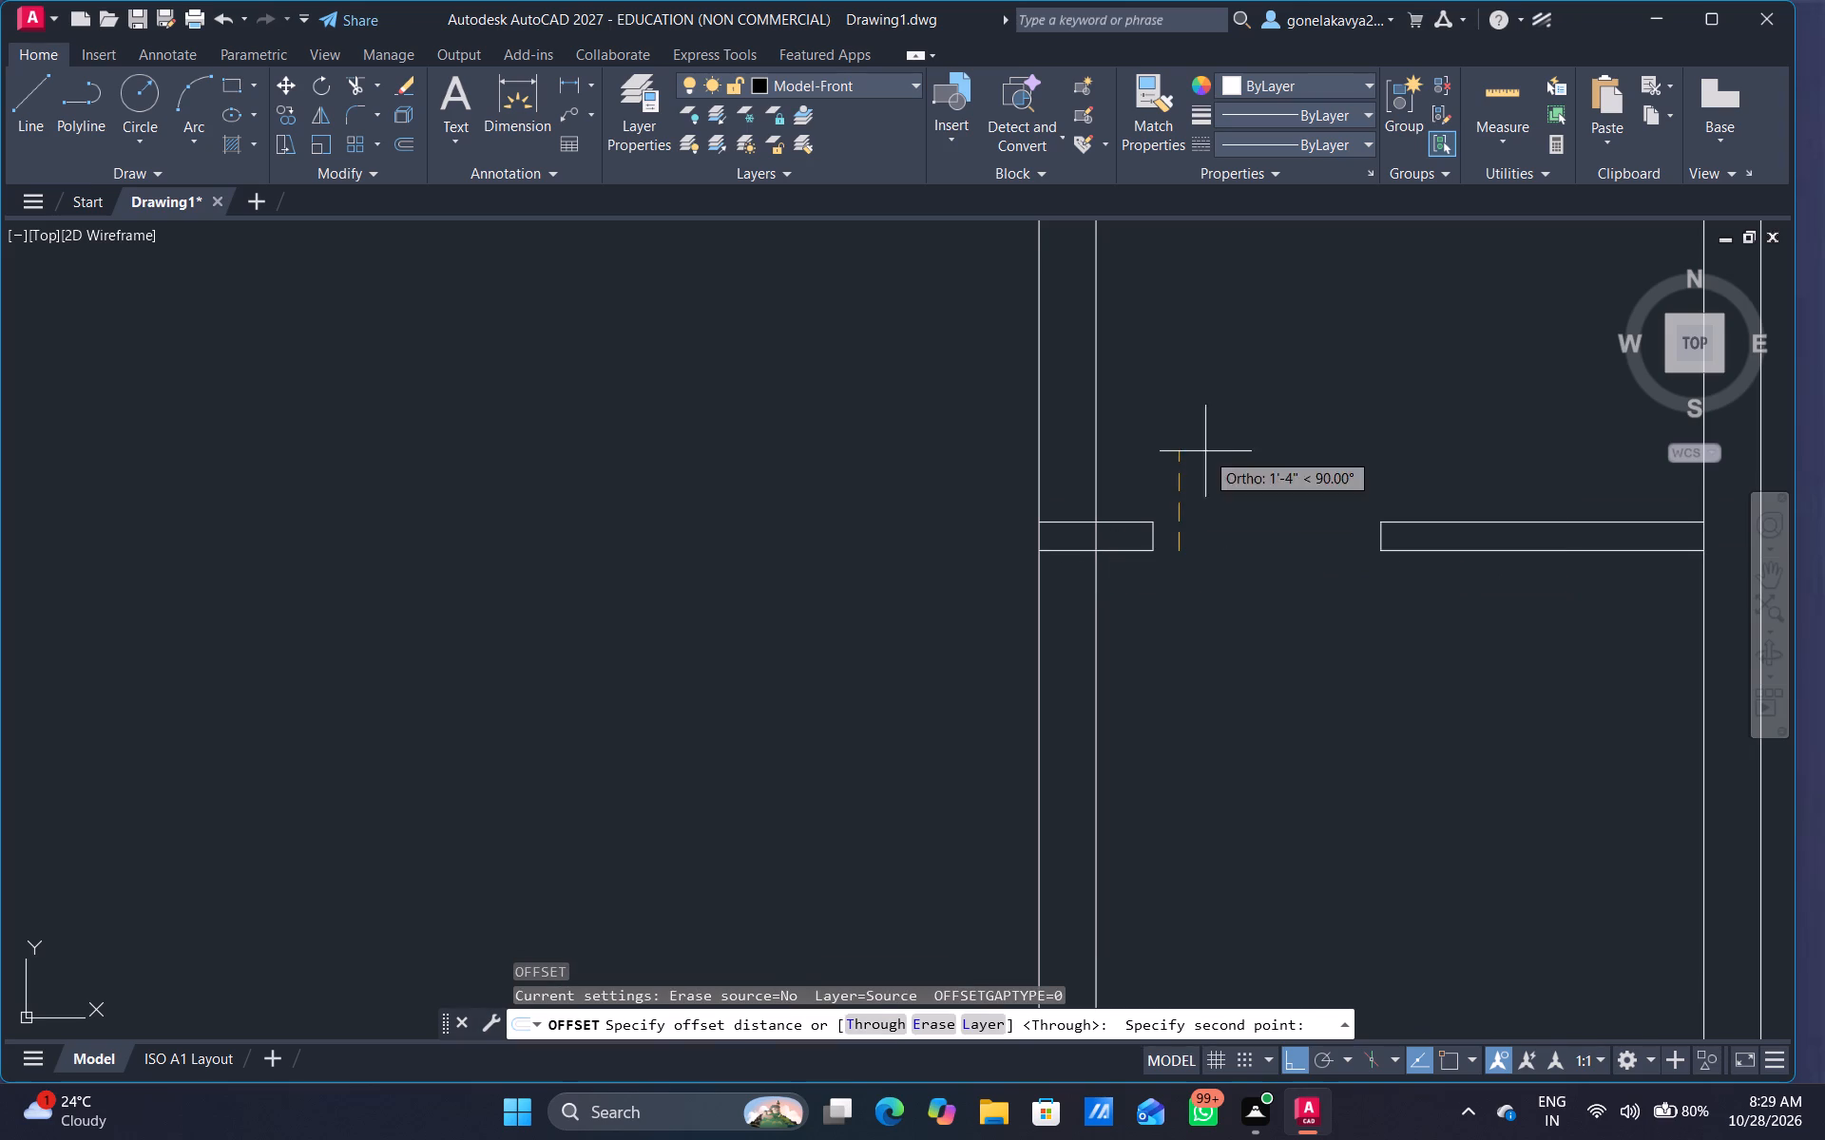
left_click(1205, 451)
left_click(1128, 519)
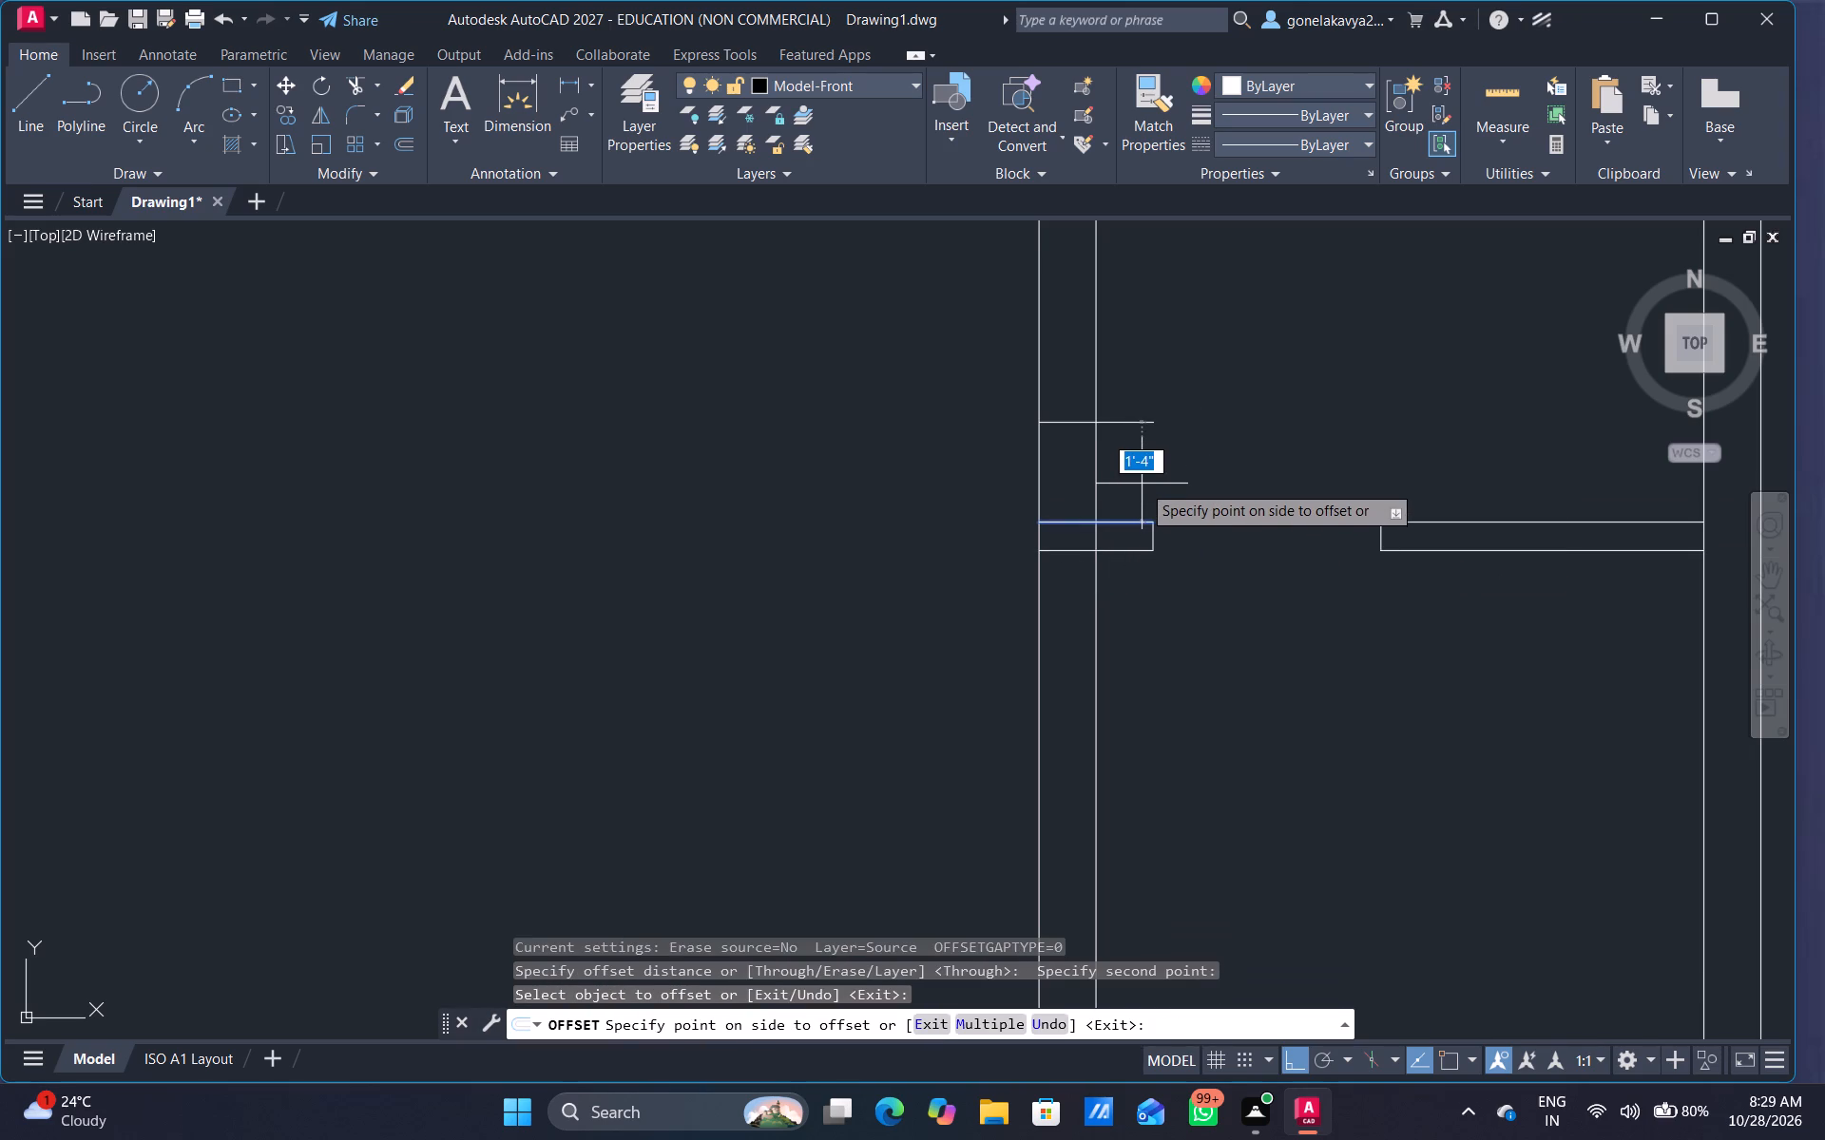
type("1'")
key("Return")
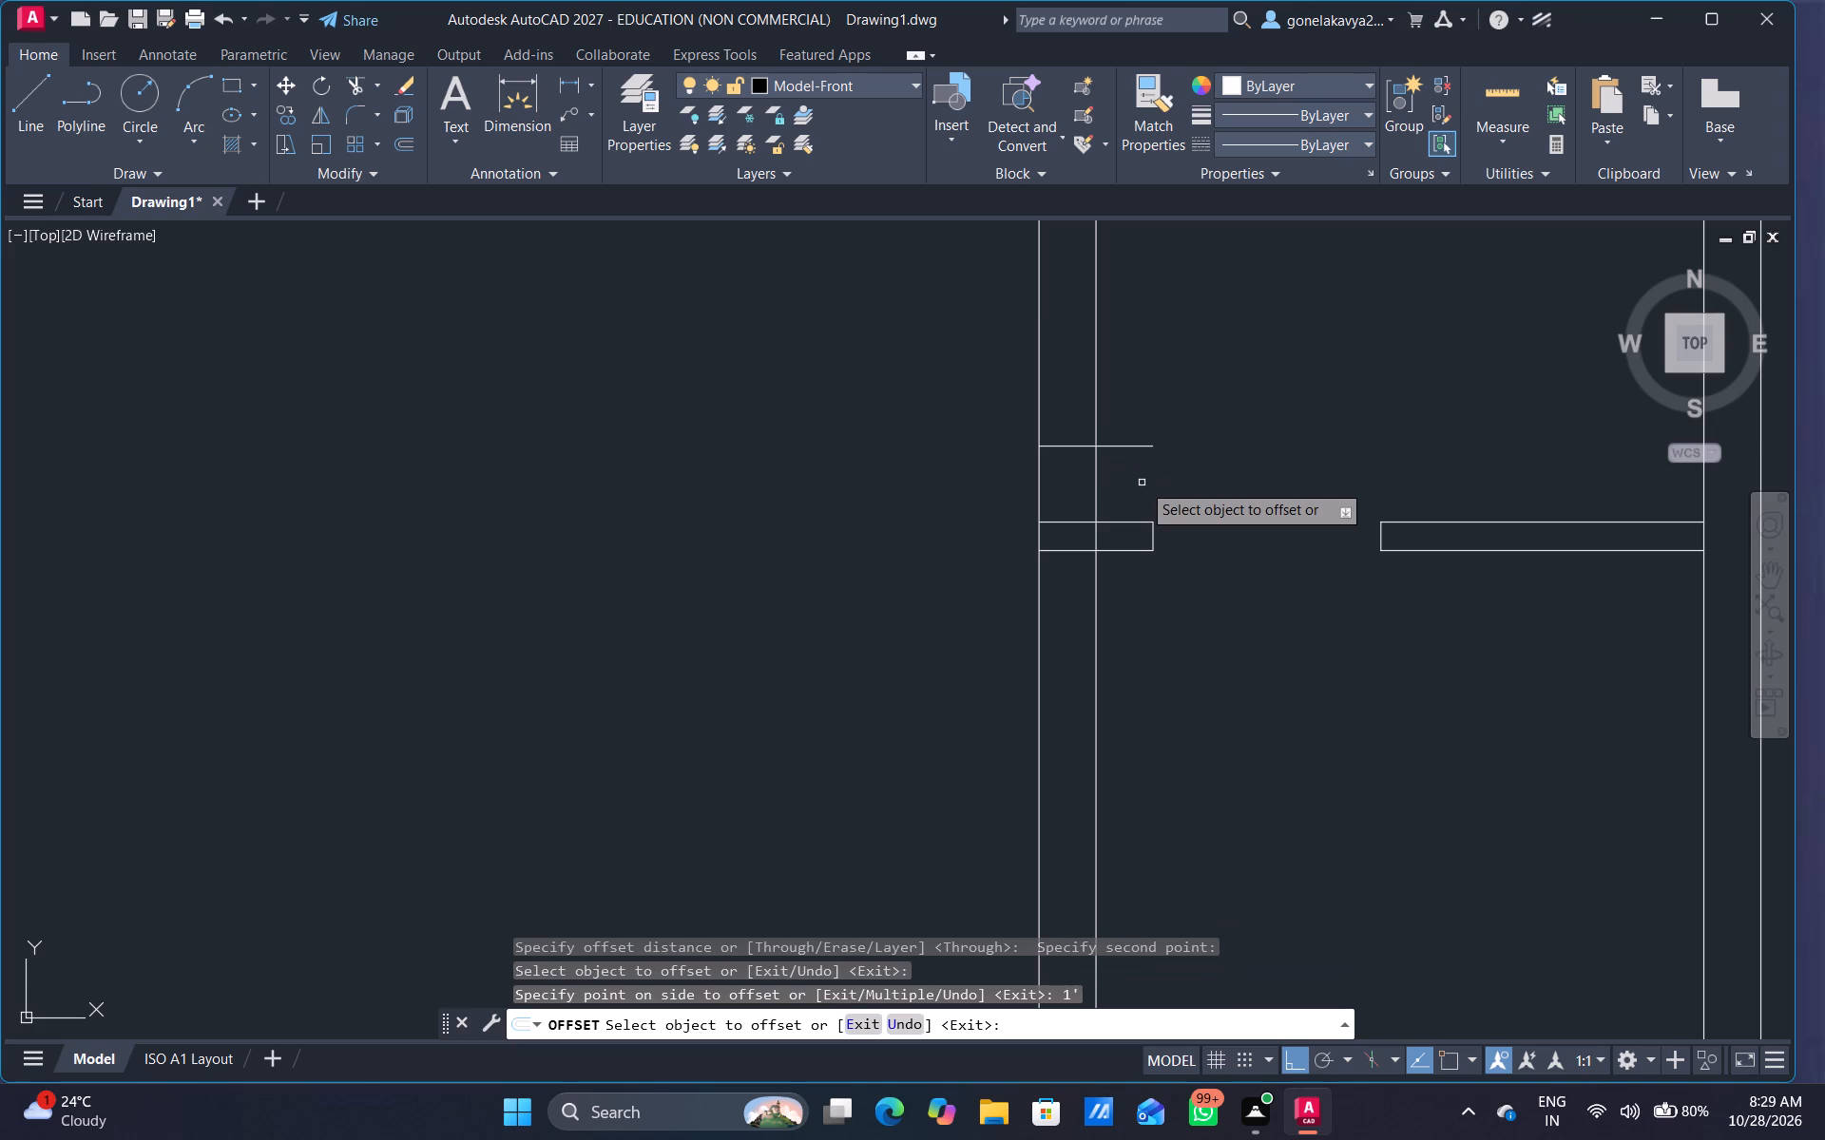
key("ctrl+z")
Offset the upper line of the short partition piece 9" north across the interior vertical wall.
left_click(1082, 519)
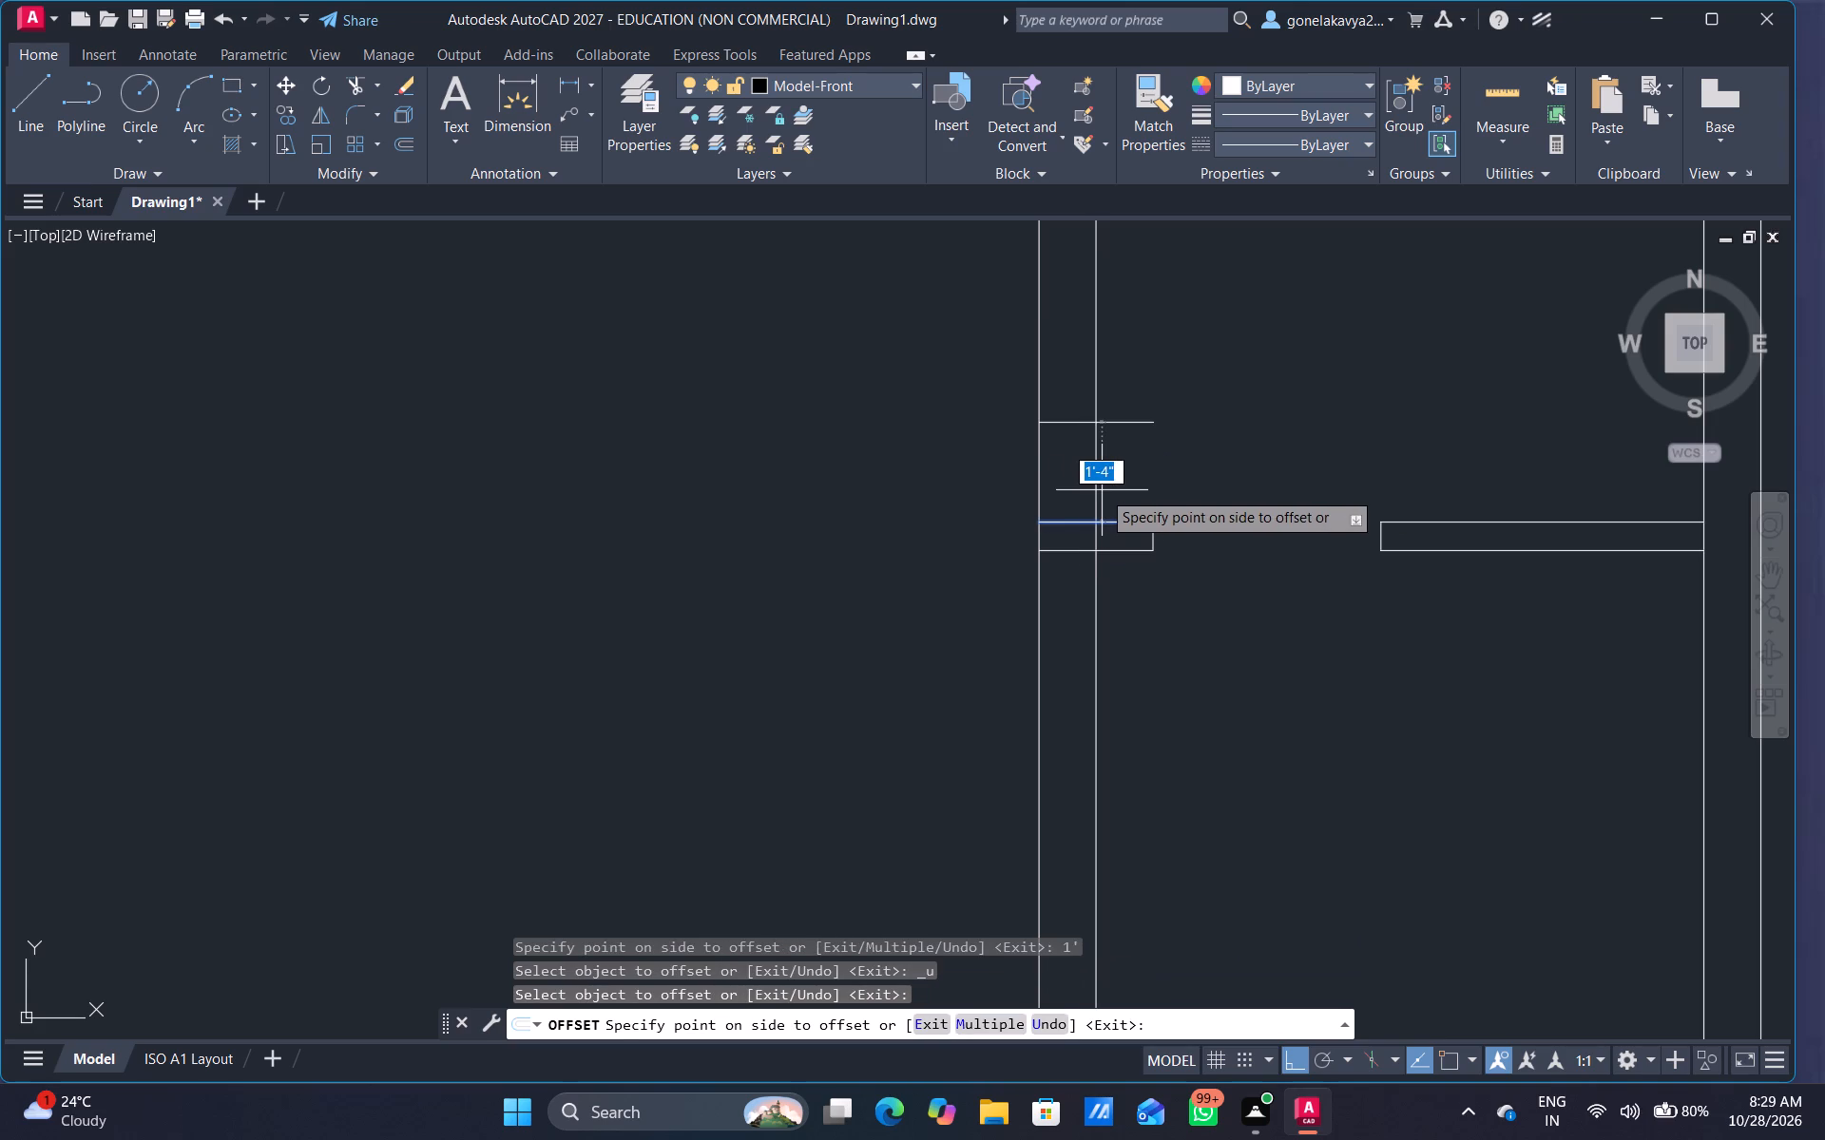
type("9\"")
key("Return")
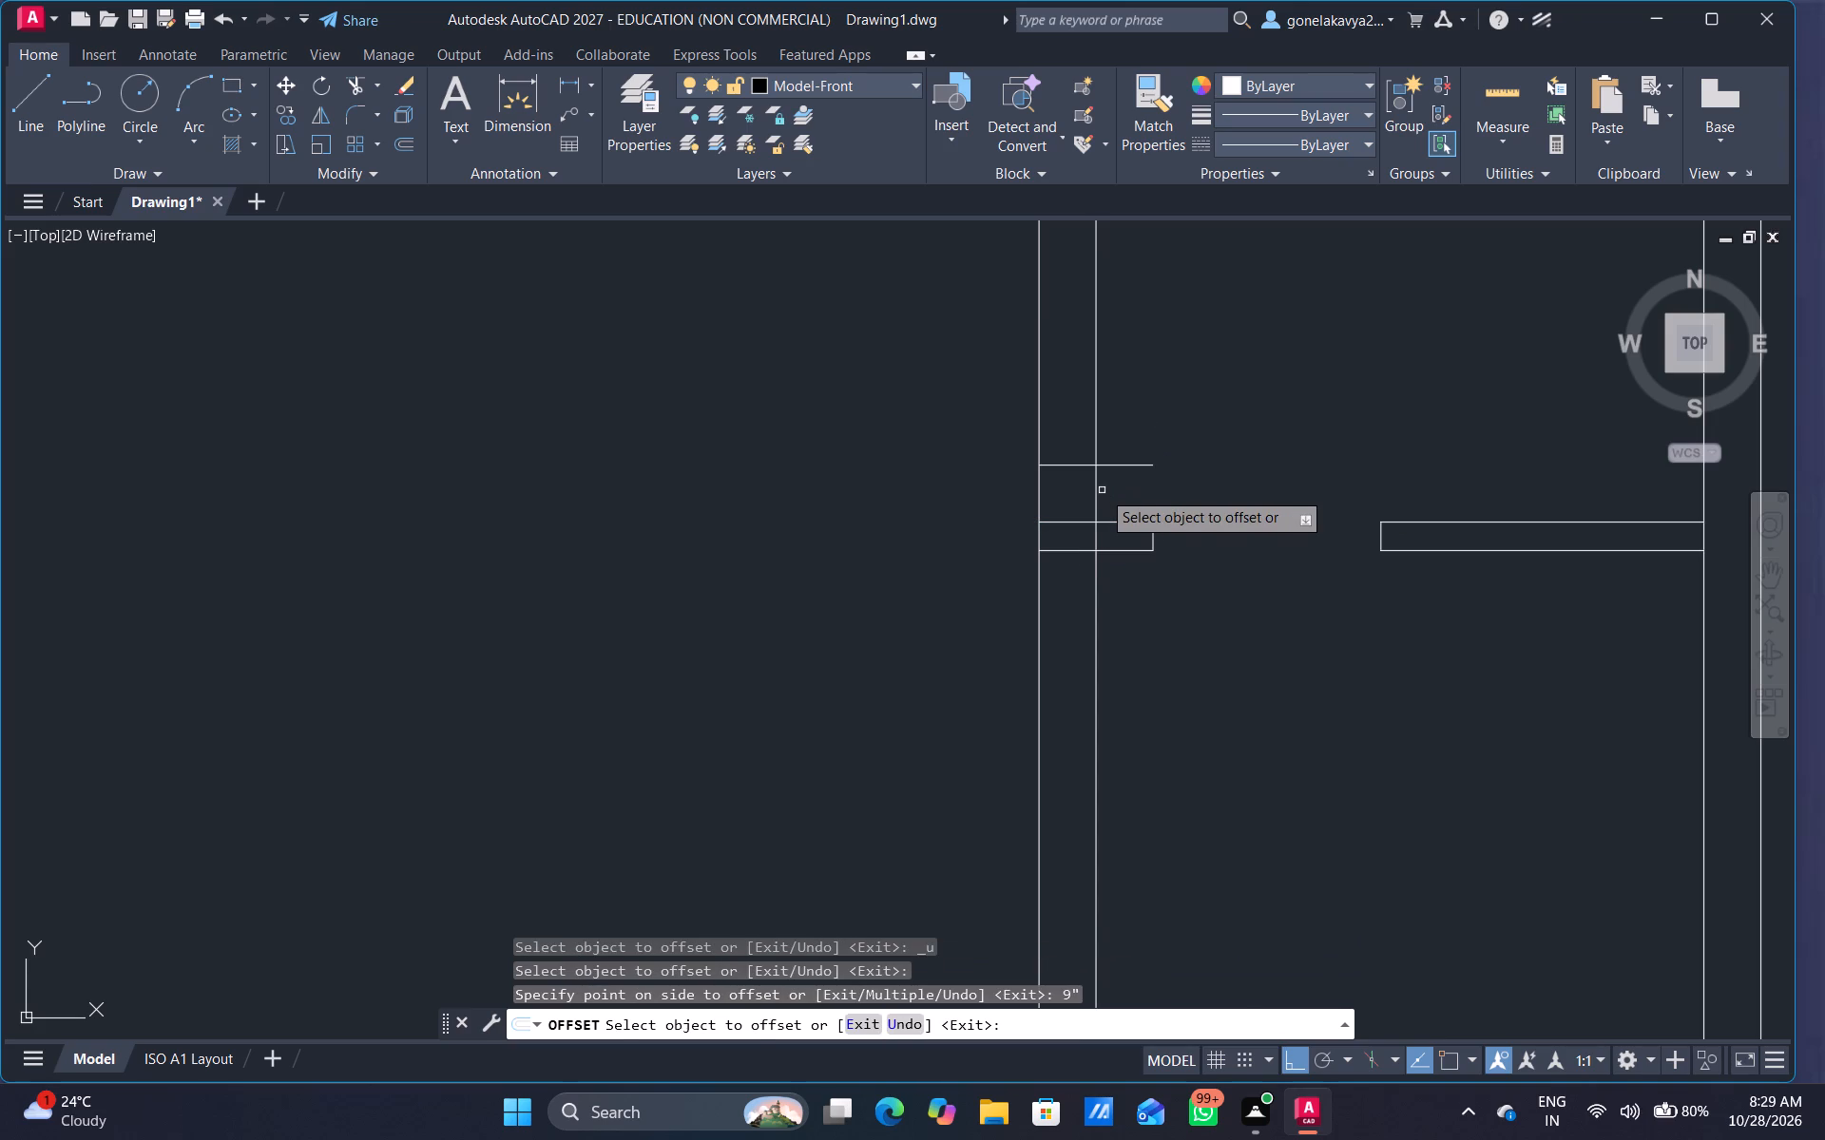
key("Escape")
Trim the 9" offset line's overhang east of the interior wall, plus the partition's upper line and the wall's east line where they cross.
type("tr")
key("space")
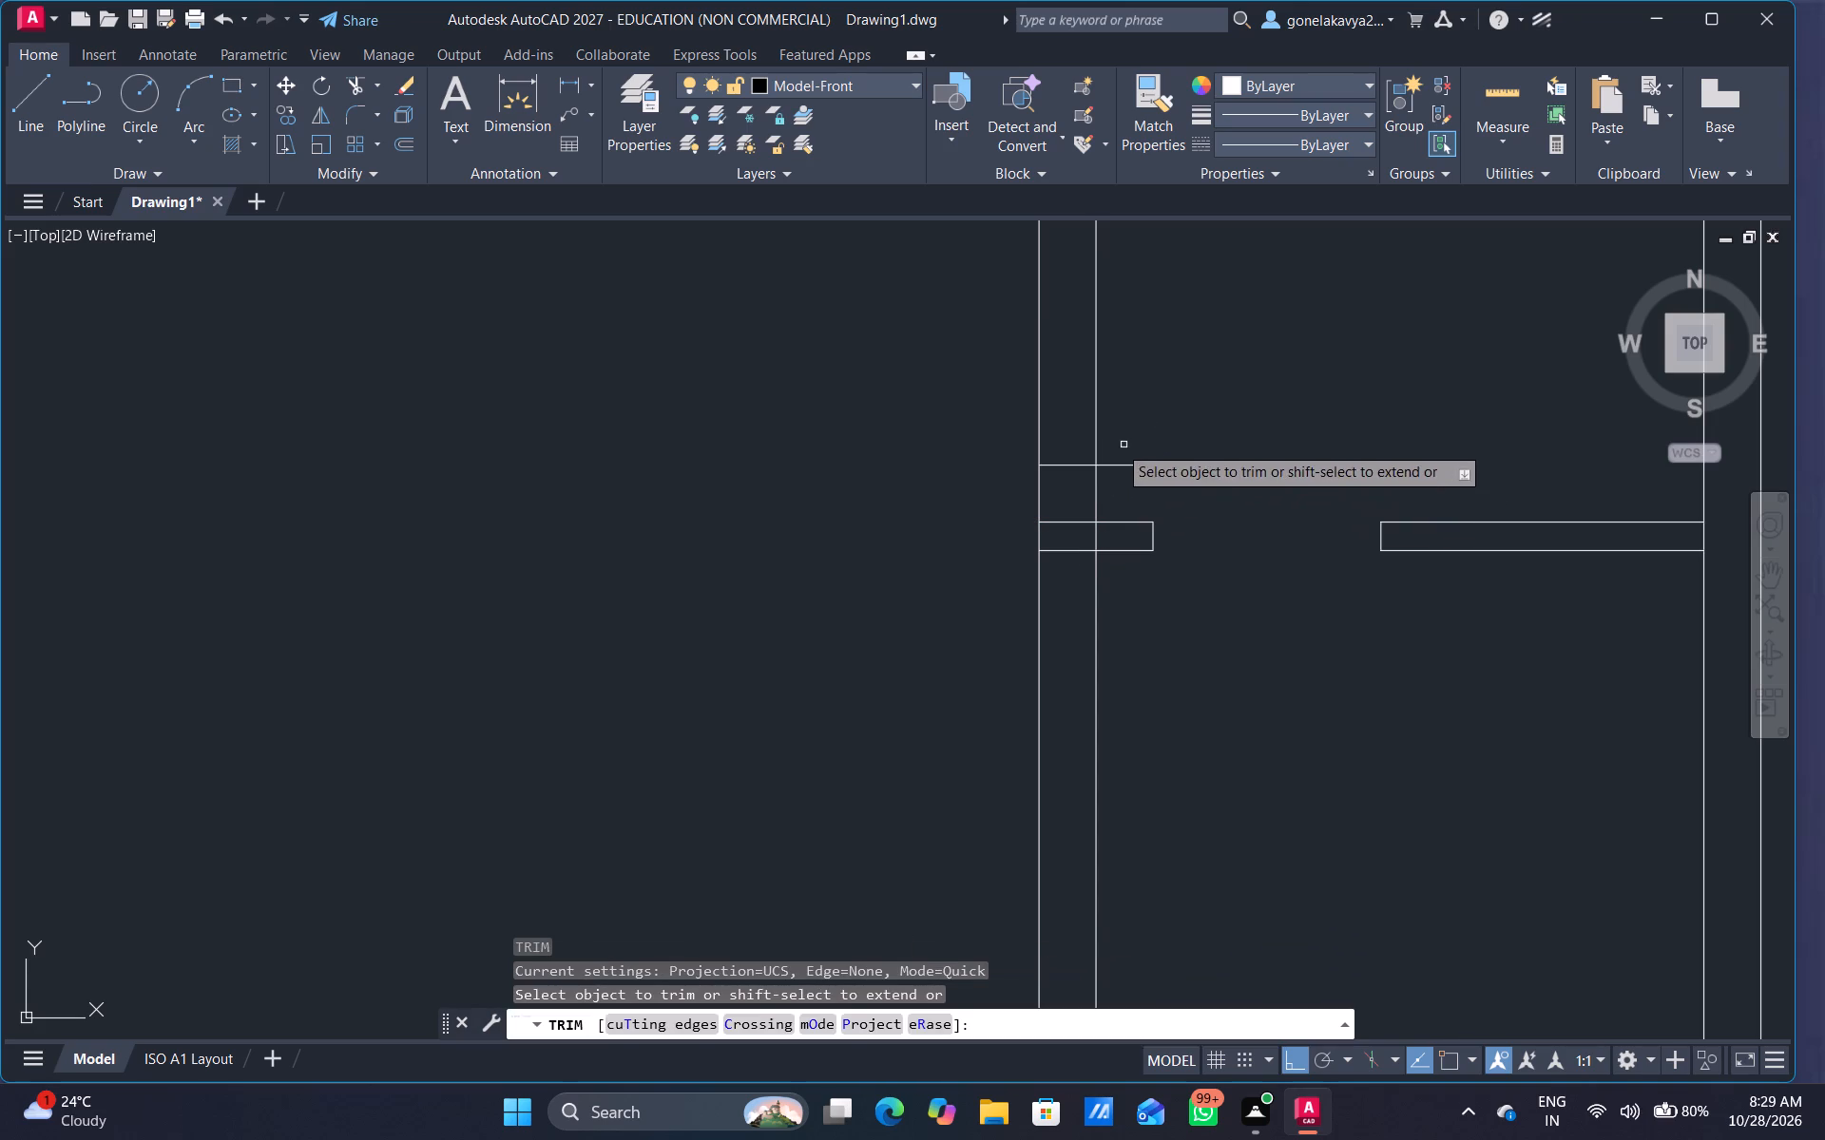
left_click_drag(1116, 445, 1123, 502)
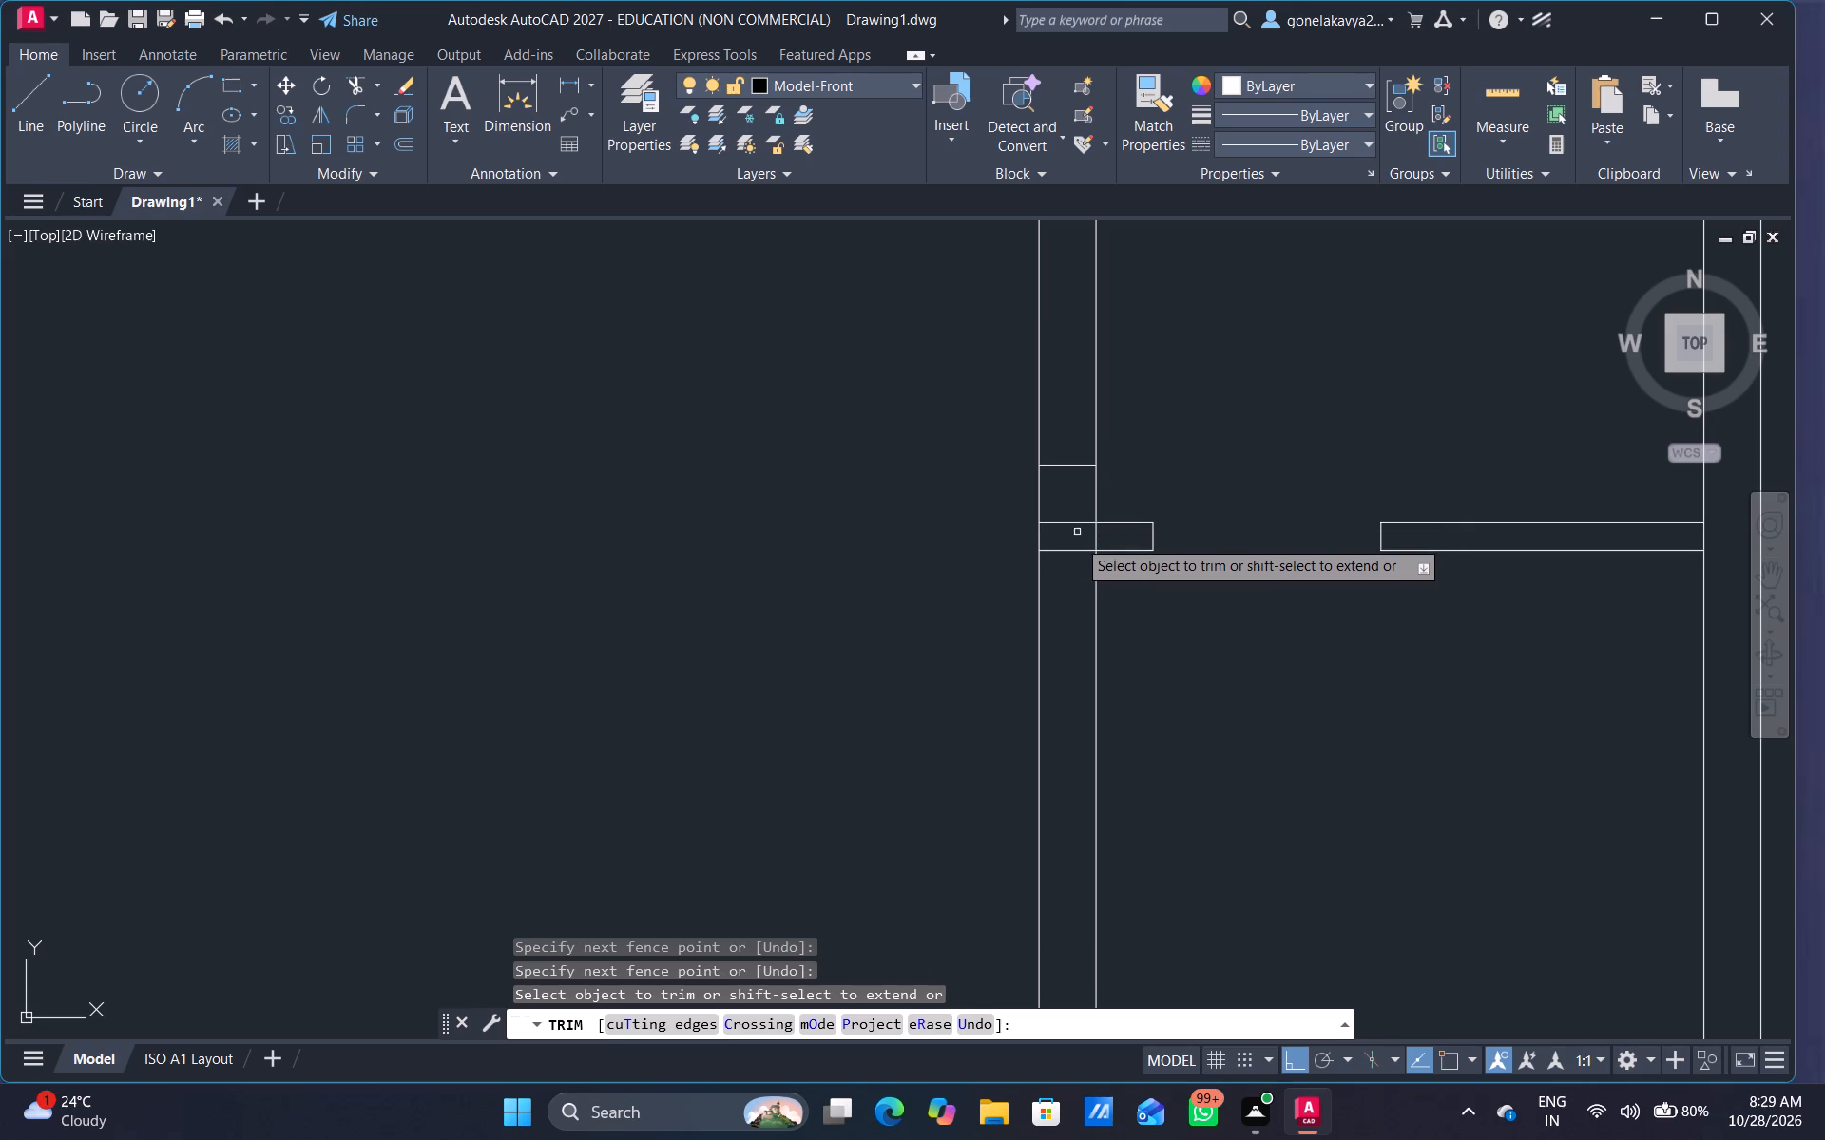
scroll(1077, 541, "up", 3)
left_click_drag(1059, 439, 1179, 527)
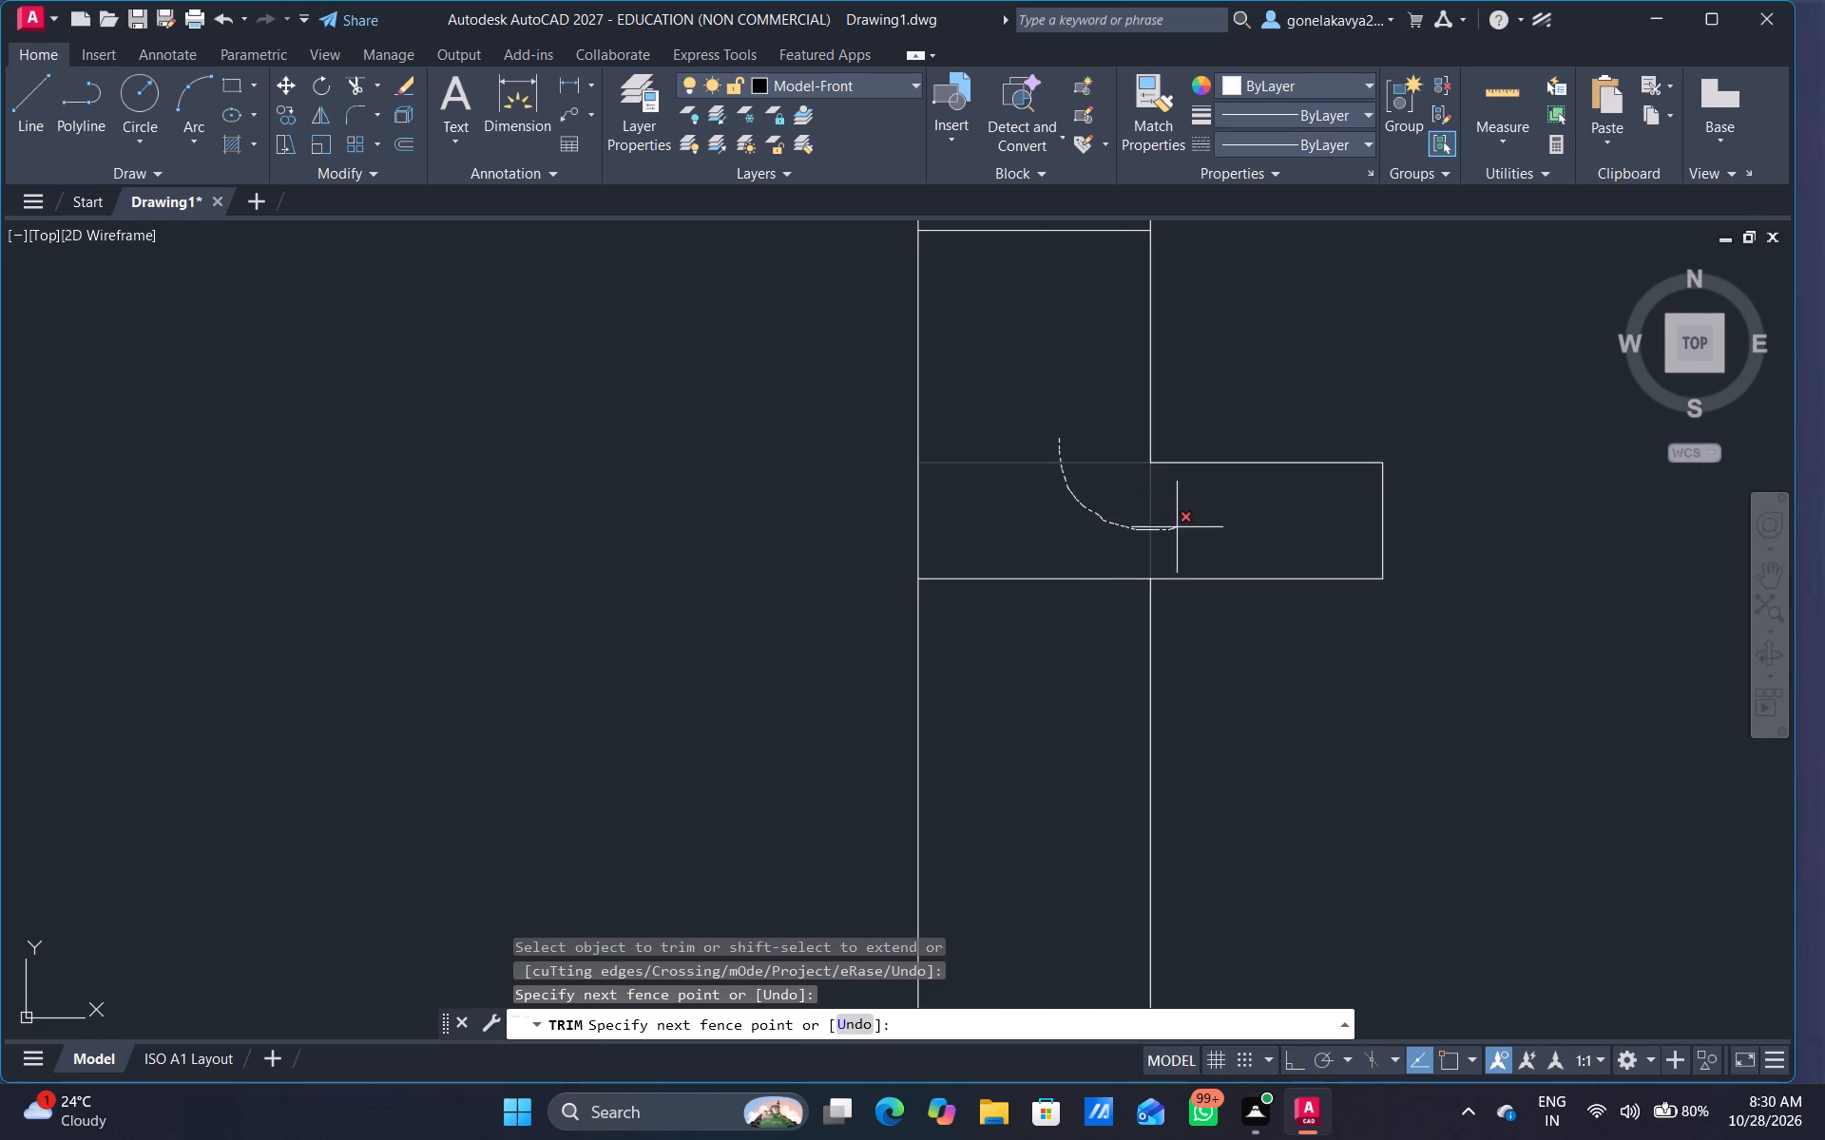
left_click_drag(1179, 527, 1192, 523)
scroll(1203, 559, "down", 3)
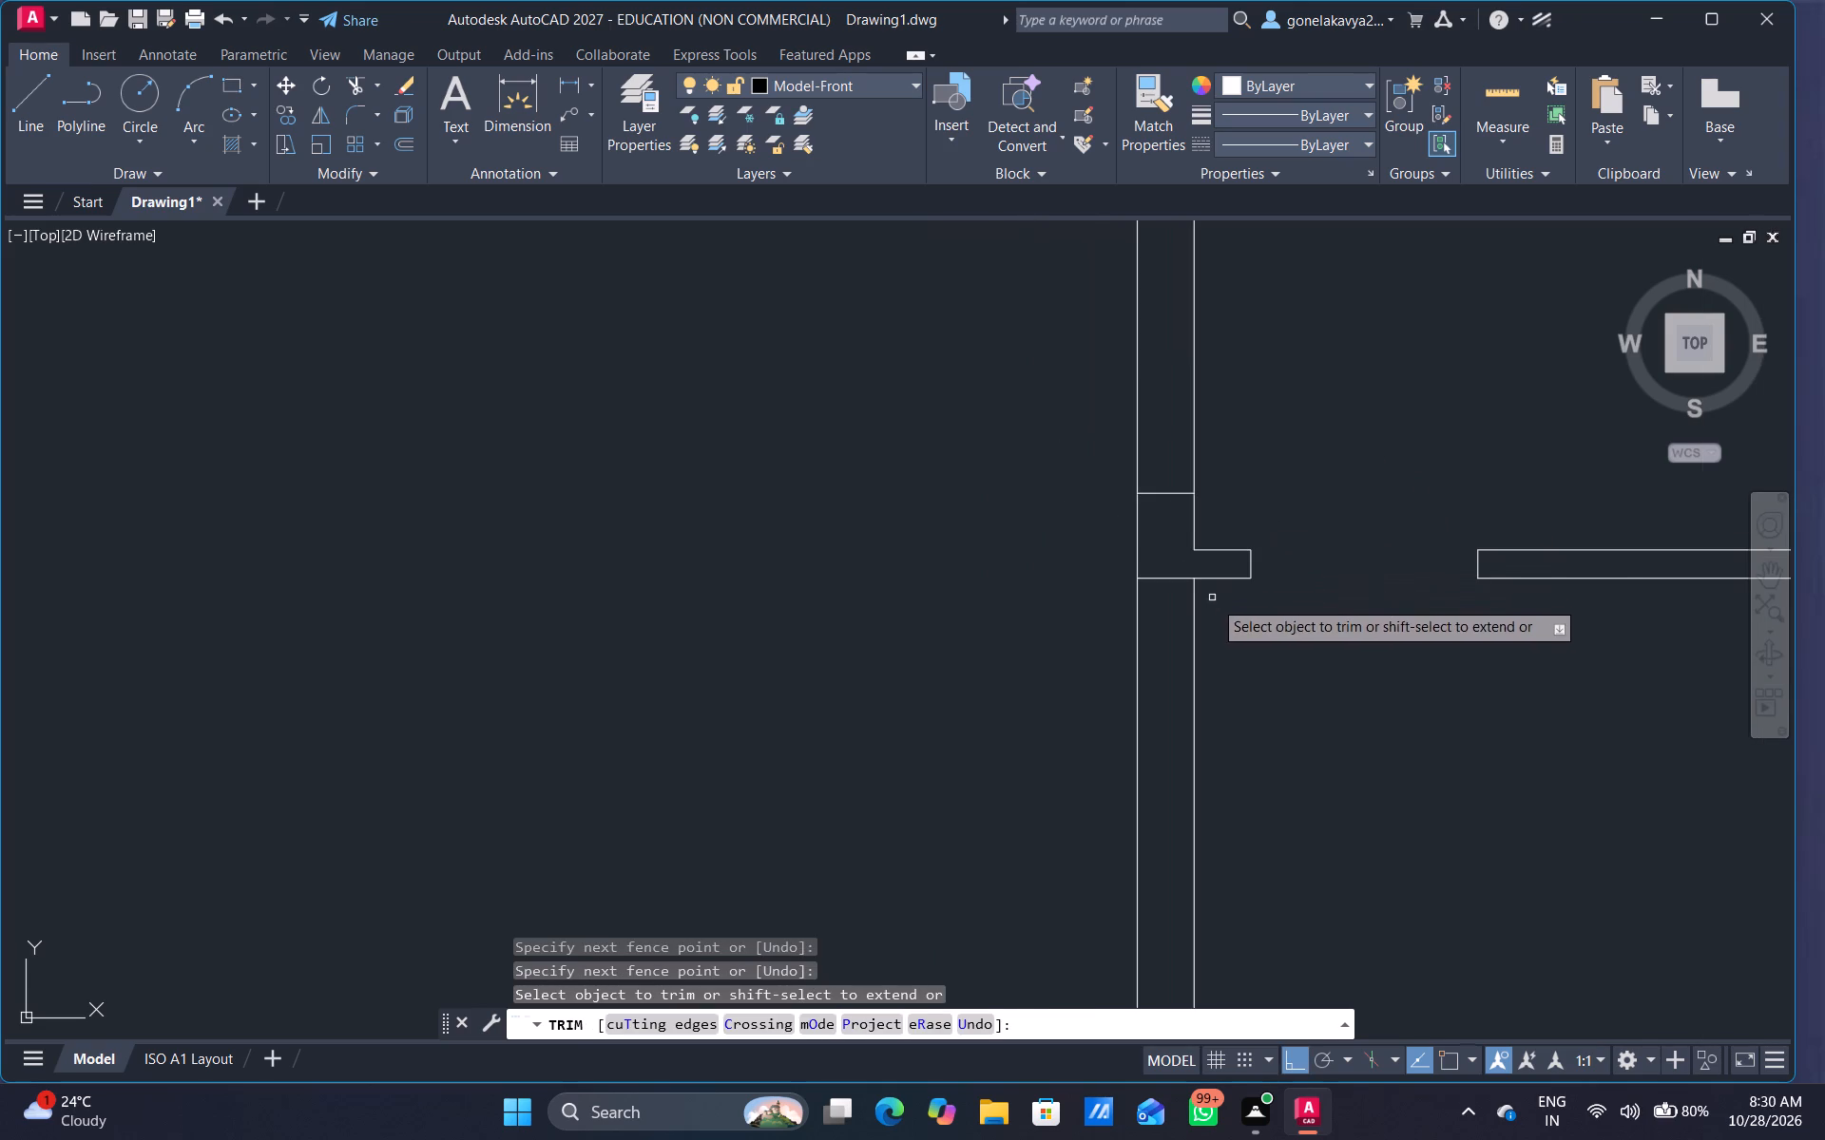
scroll(1247, 606, "down", 3)
scroll(1235, 561, "up", 2)
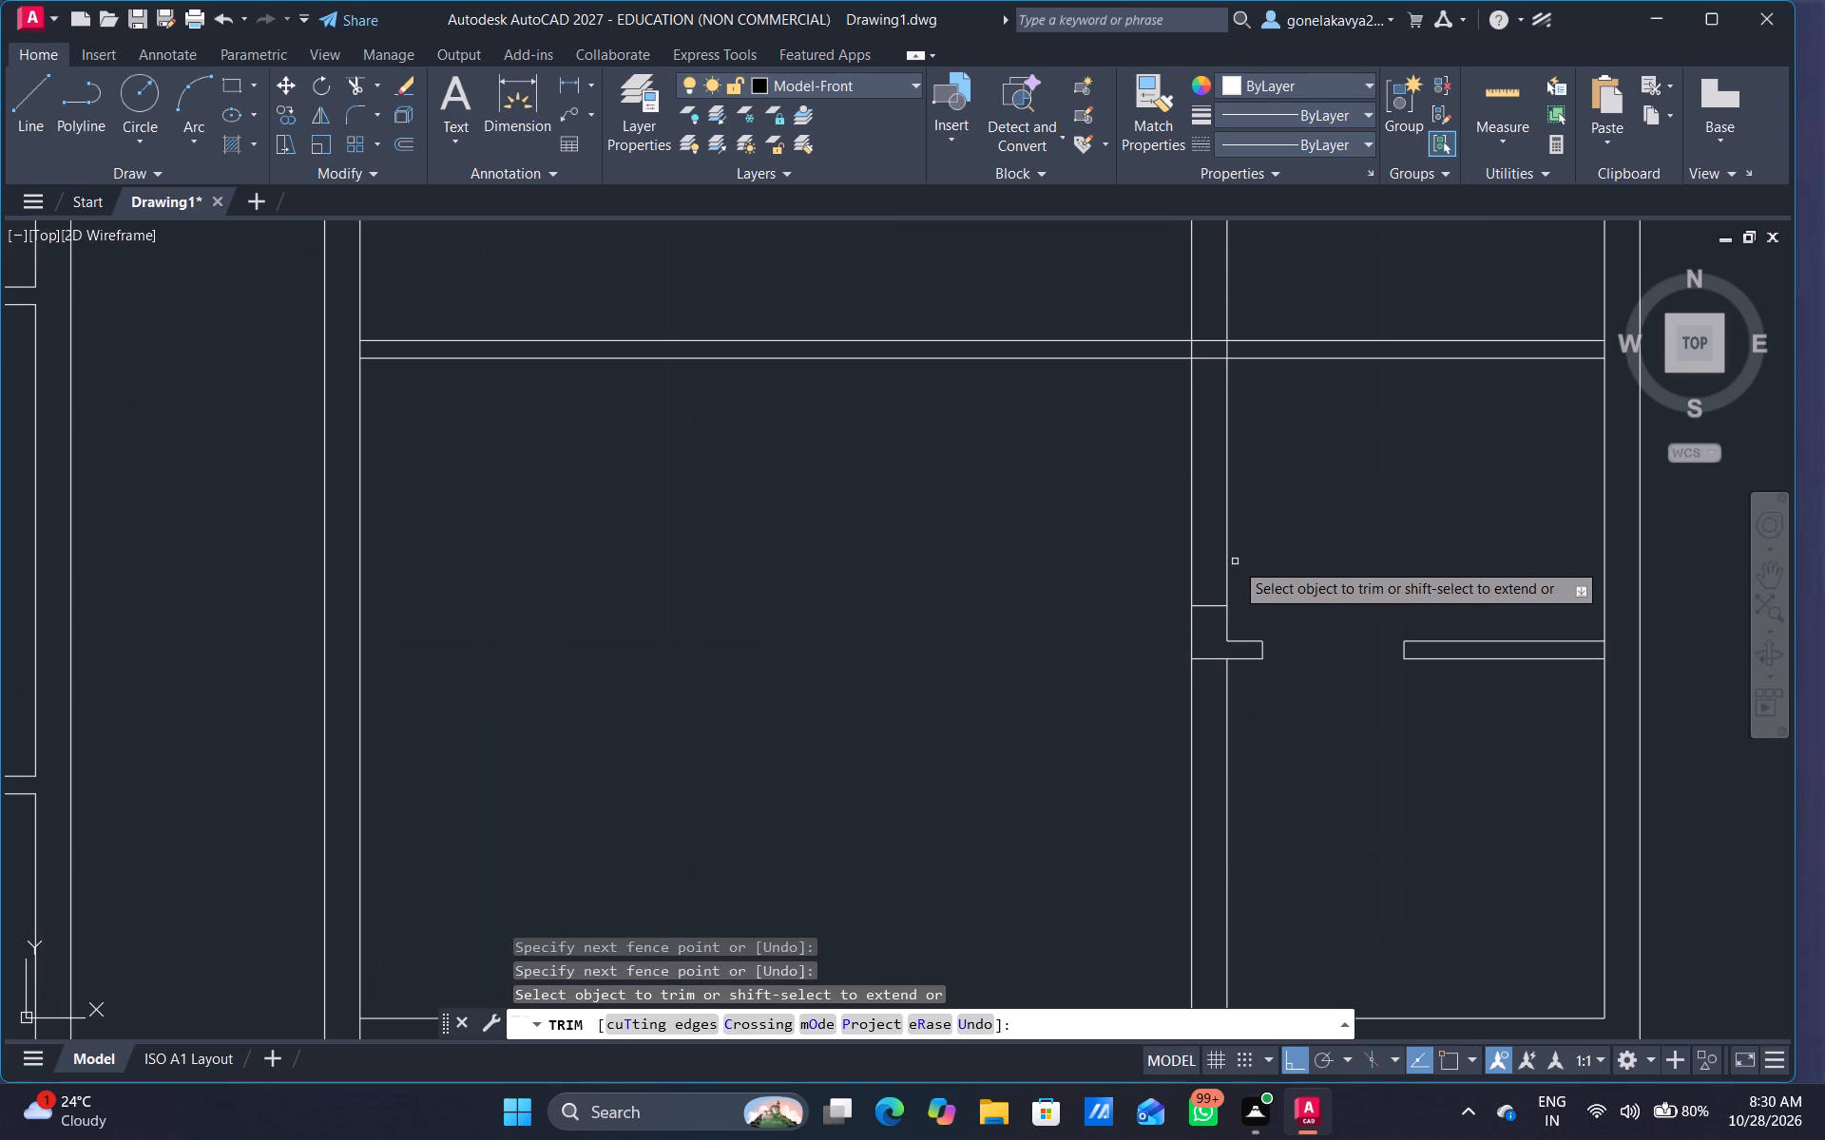
scroll(1235, 561, "down", 1)
scroll(1273, 636, "down", 1)
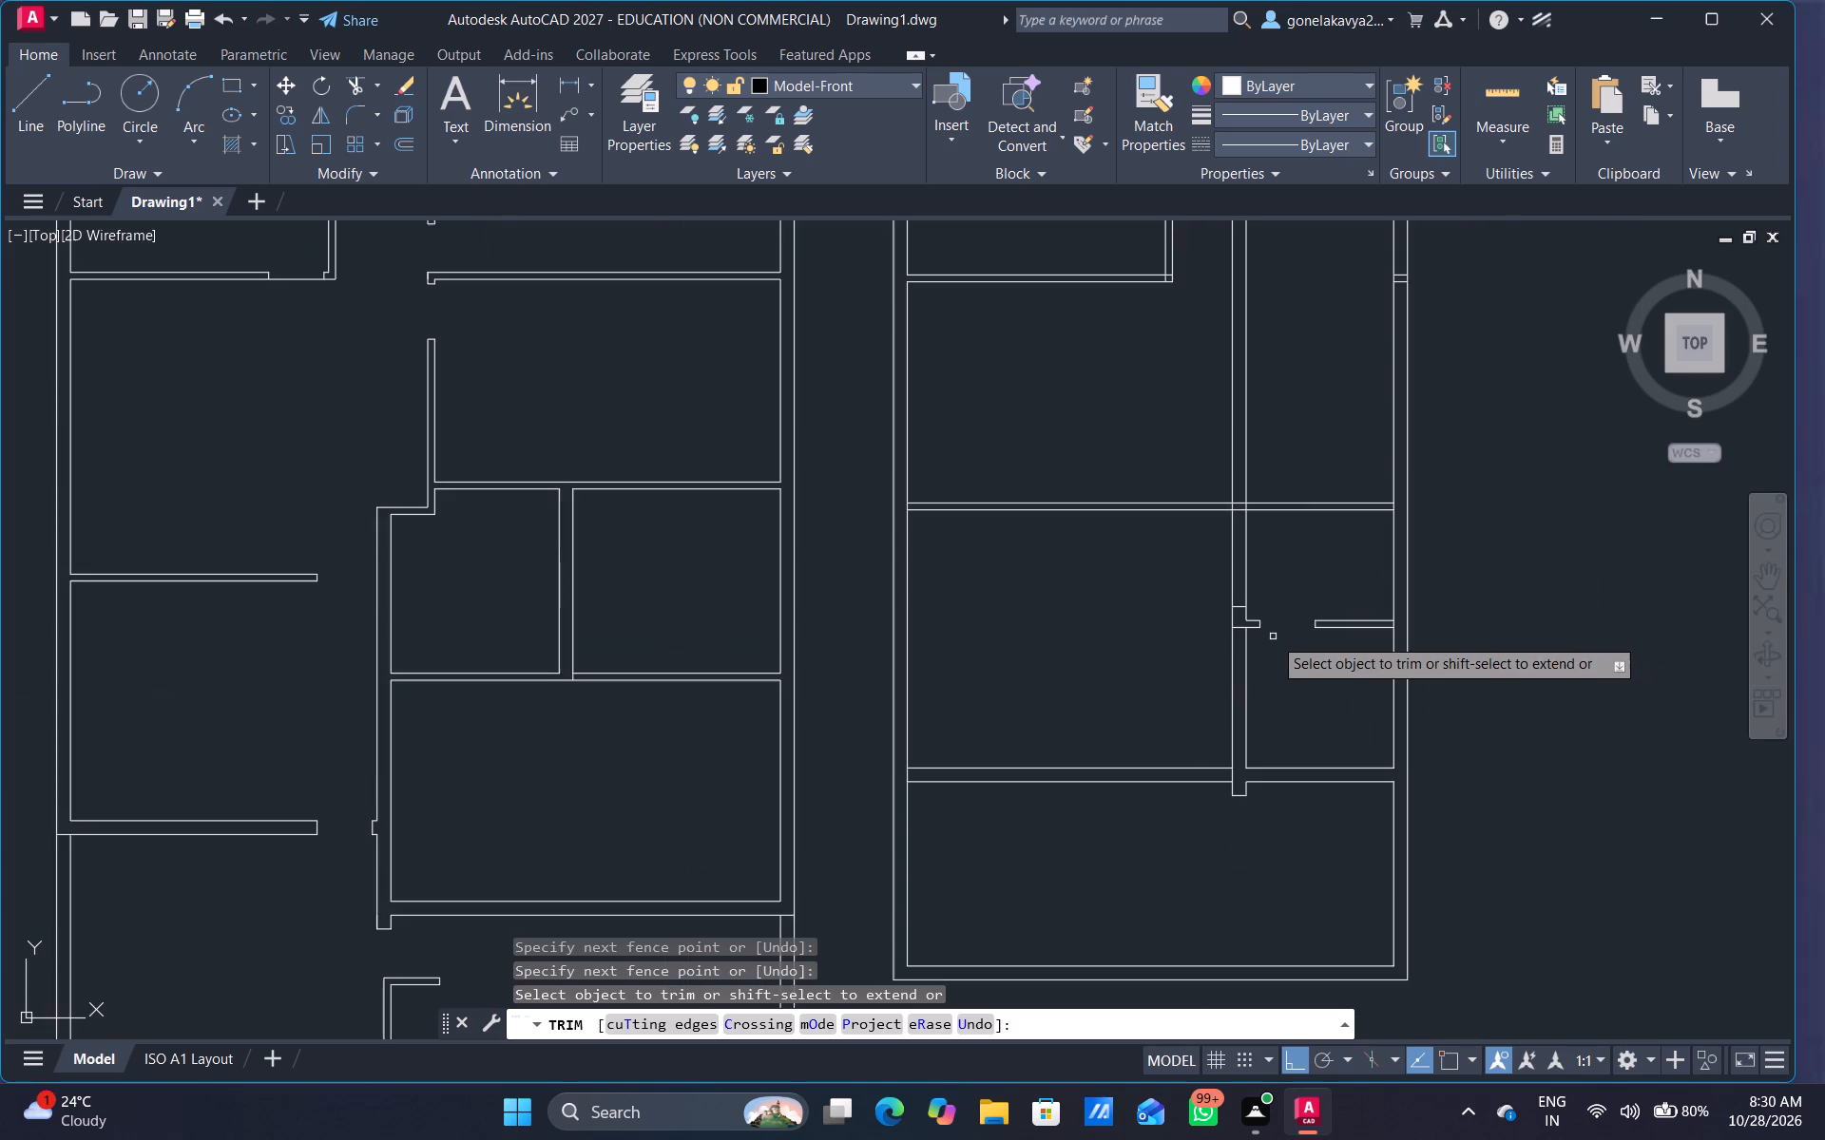
scroll(1274, 636, "up", 5)
key("Escape")
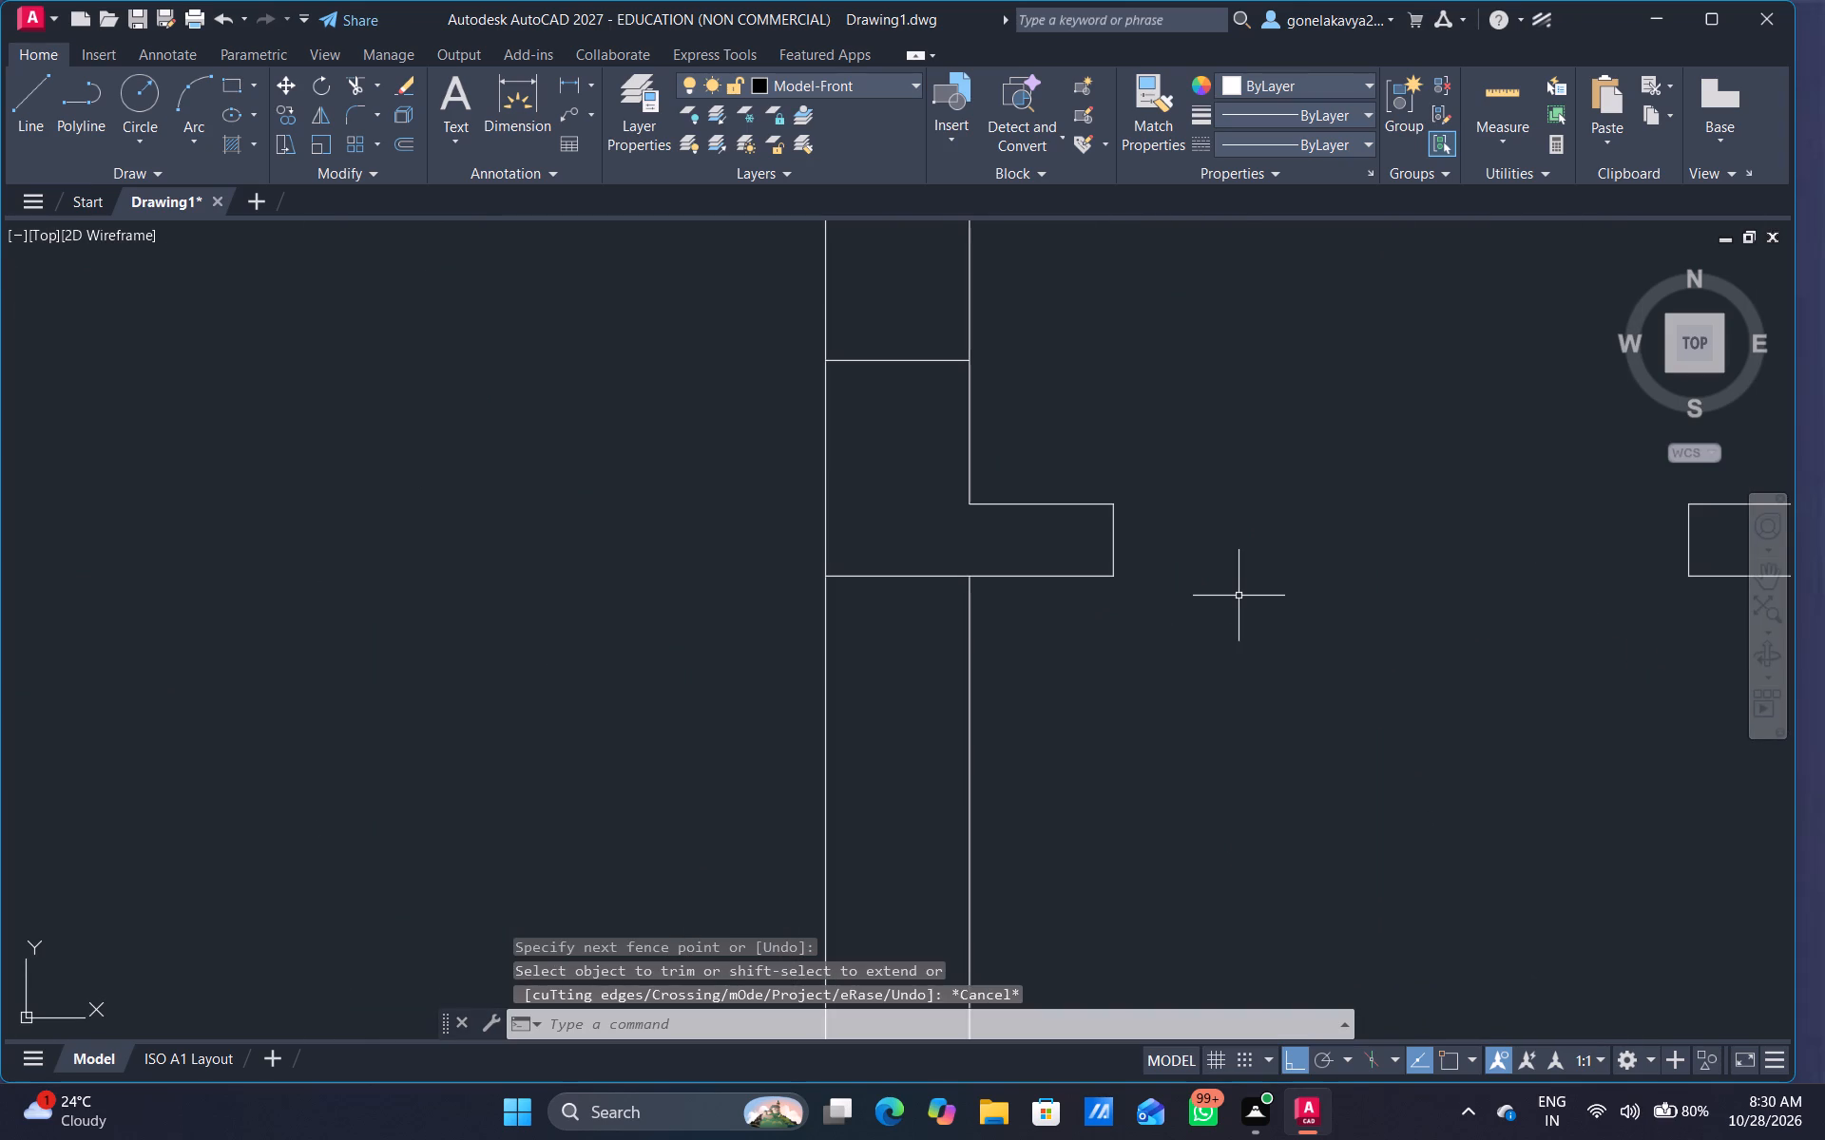
Offset the end line of the short partition stub about 4" west, toward the interior wall.
key("o")
key("Return")
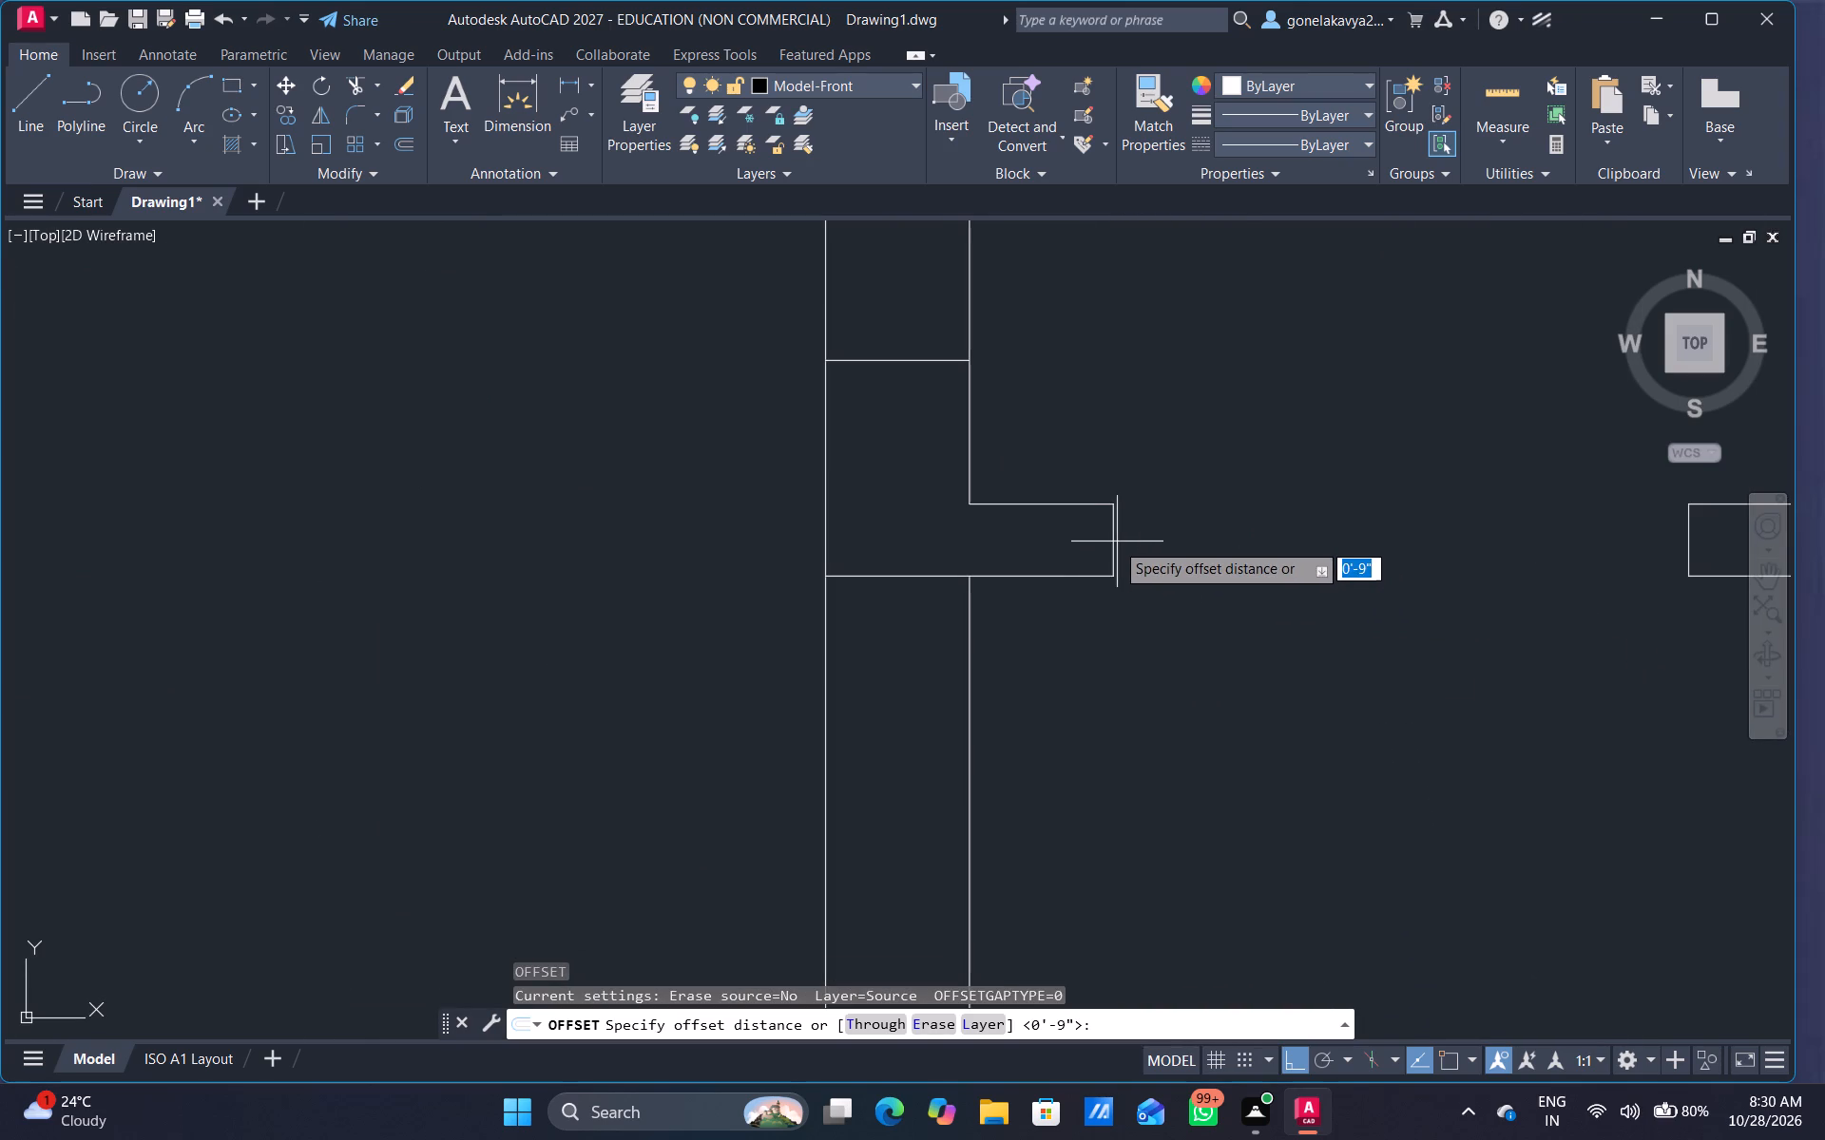
left_click_drag(1120, 542, 1052, 559)
left_click(1050, 560)
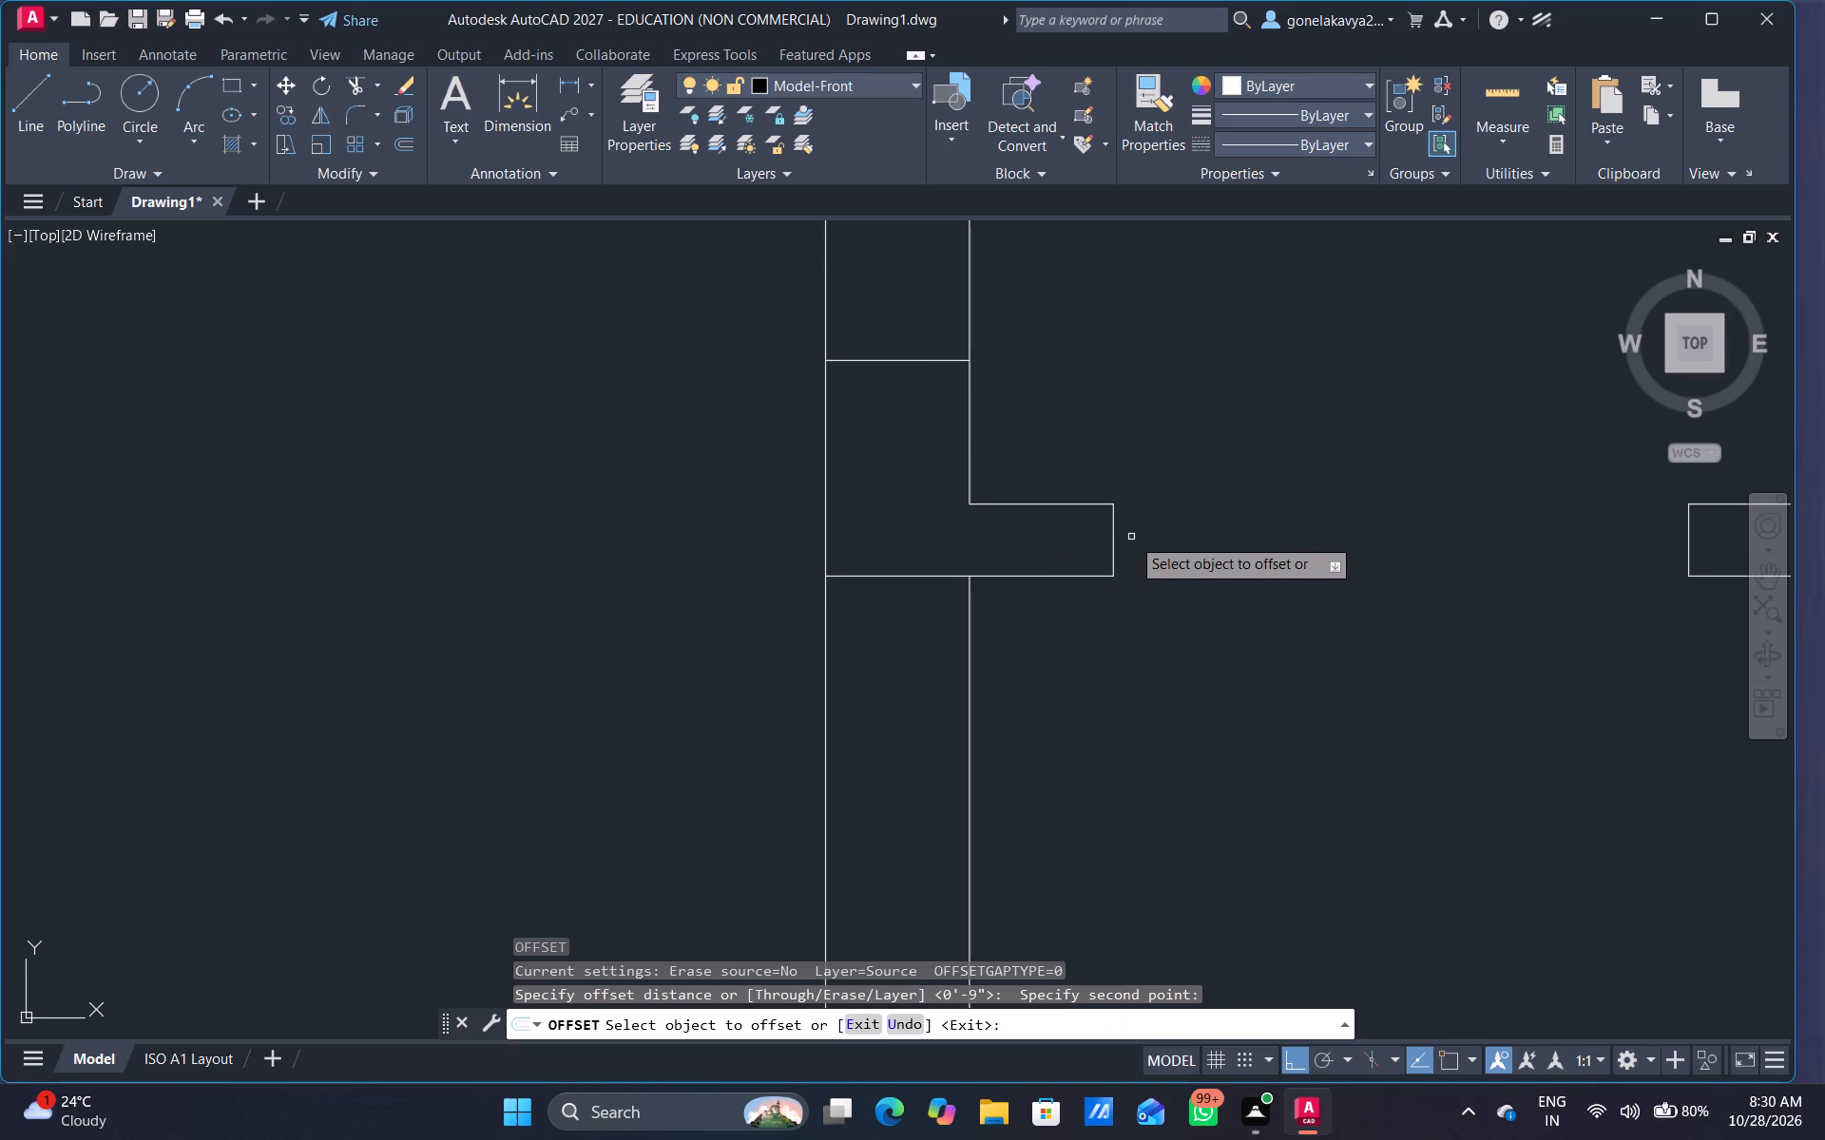
left_click(1115, 544)
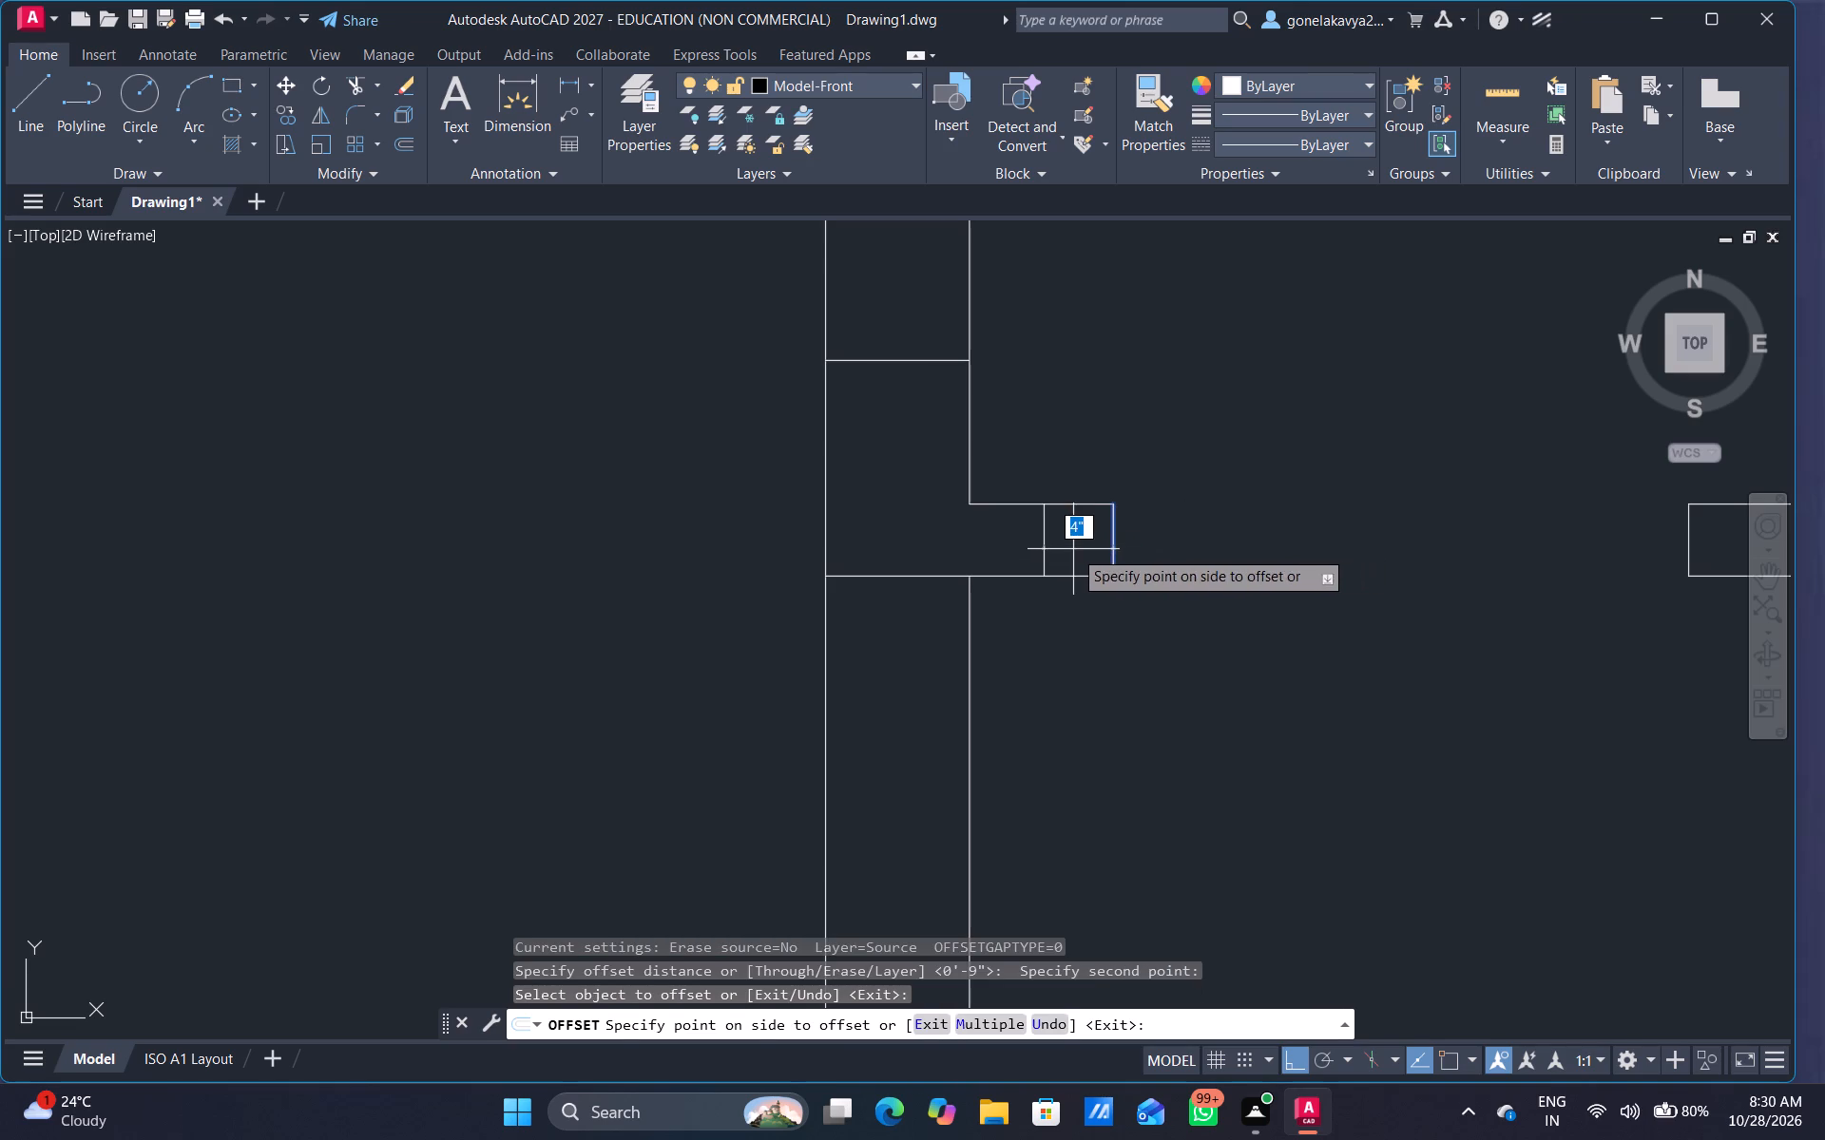
left_click(1073, 549)
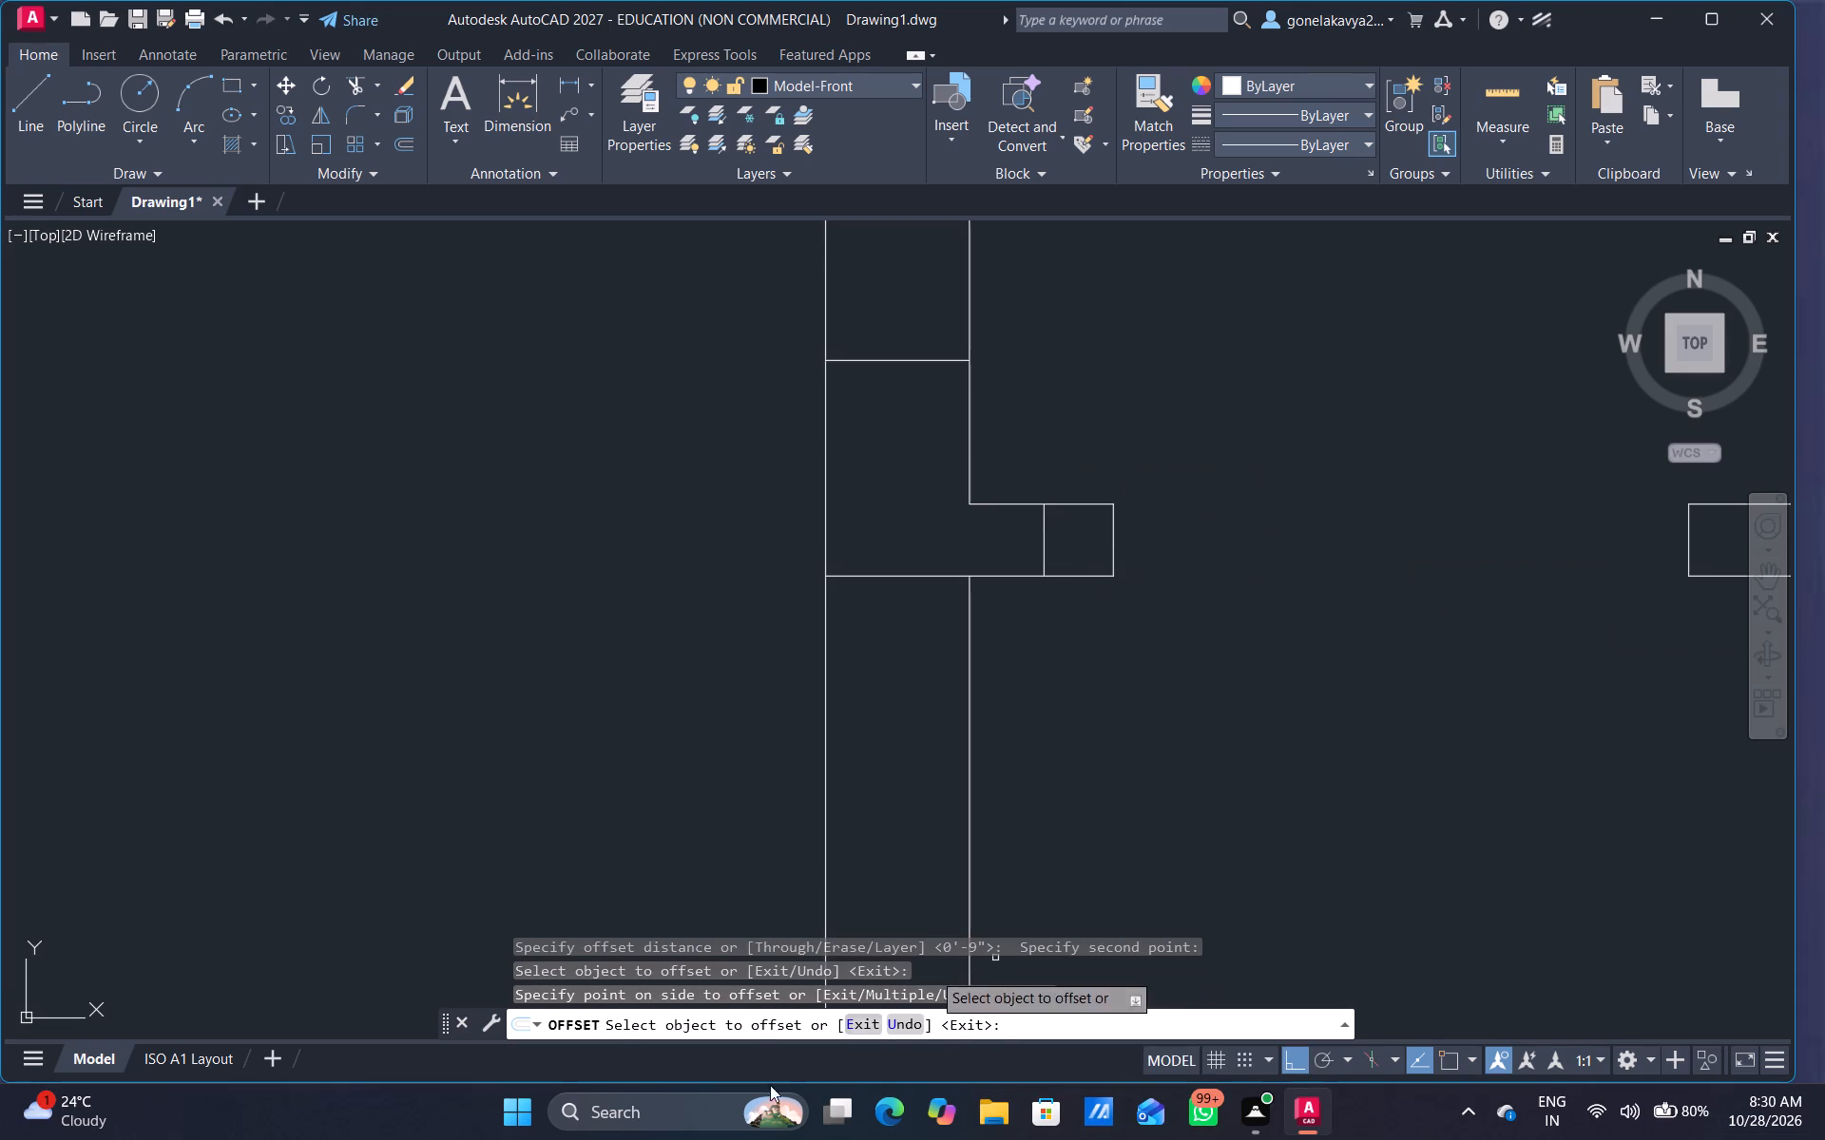
scroll(875, 1028, "down", 1)
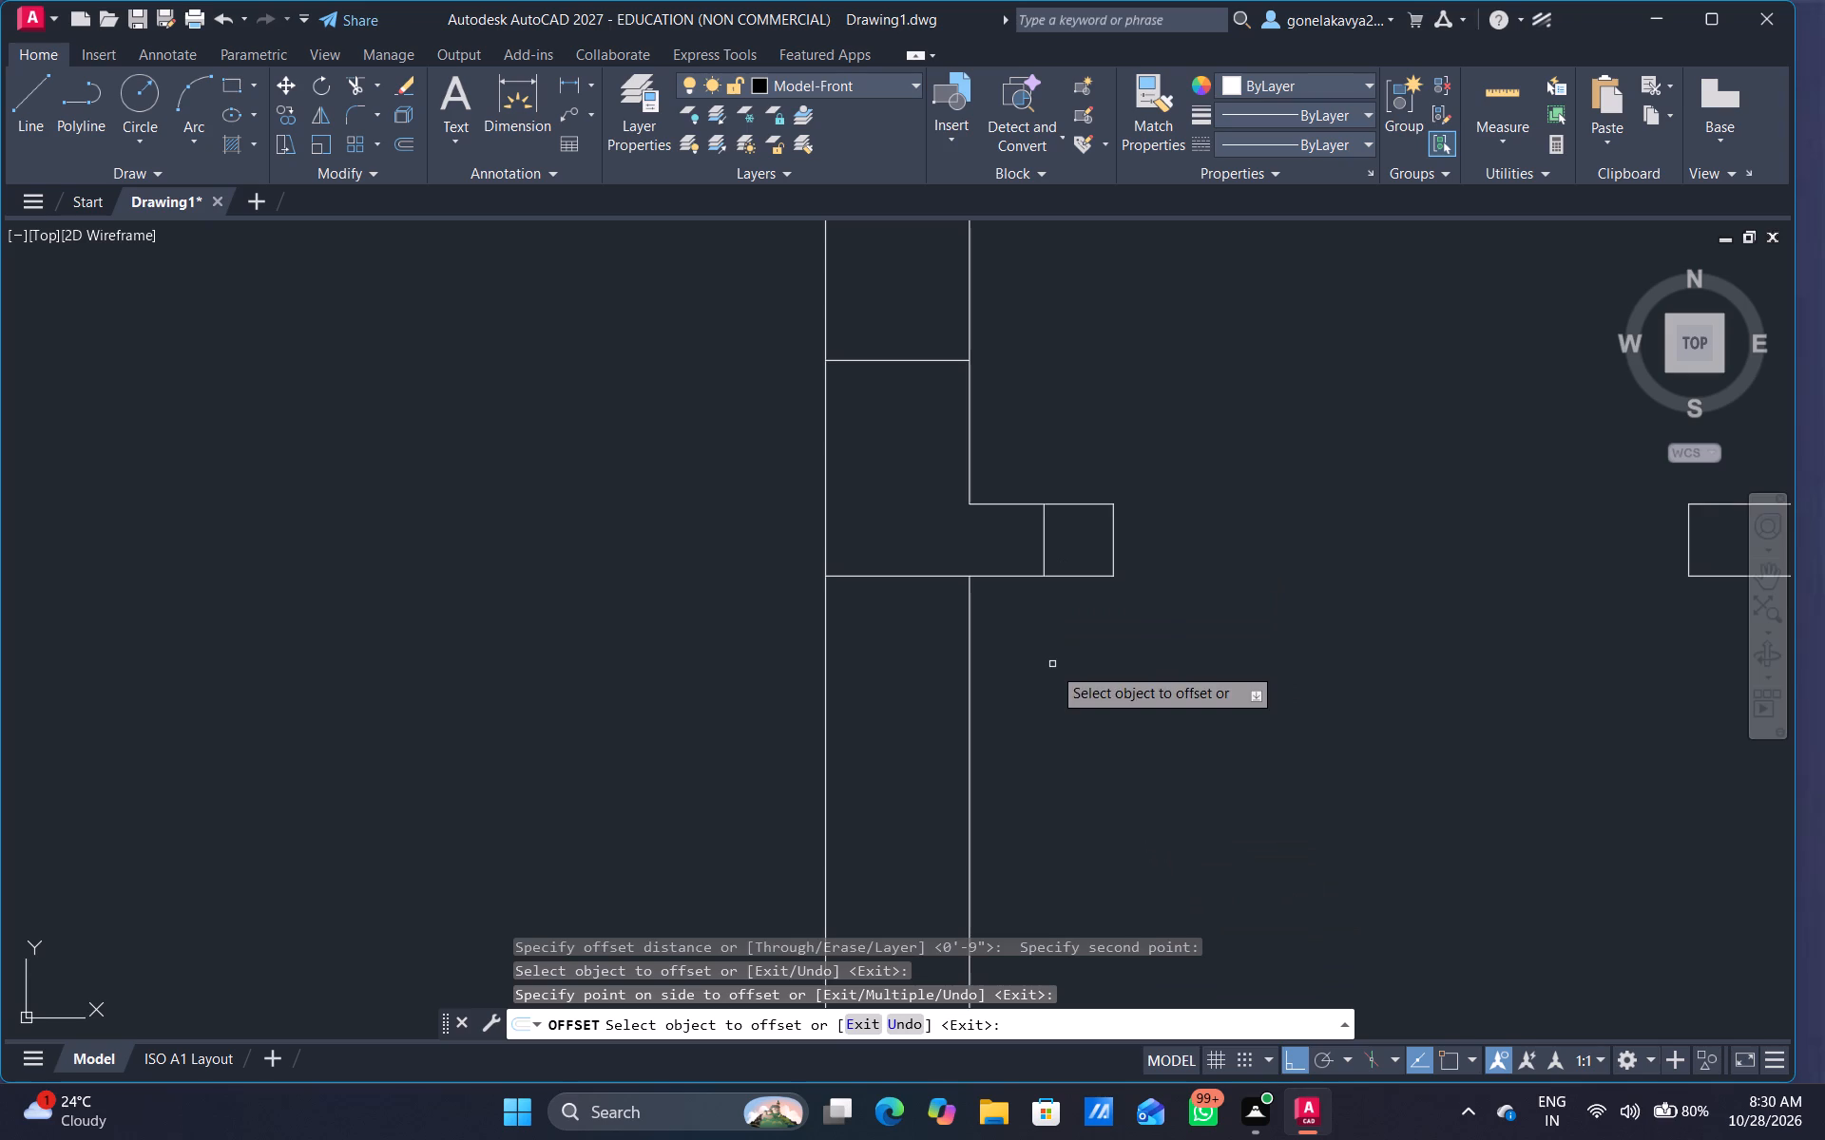
middle_click_drag(1053, 679, 971, 721)
key("Escape")
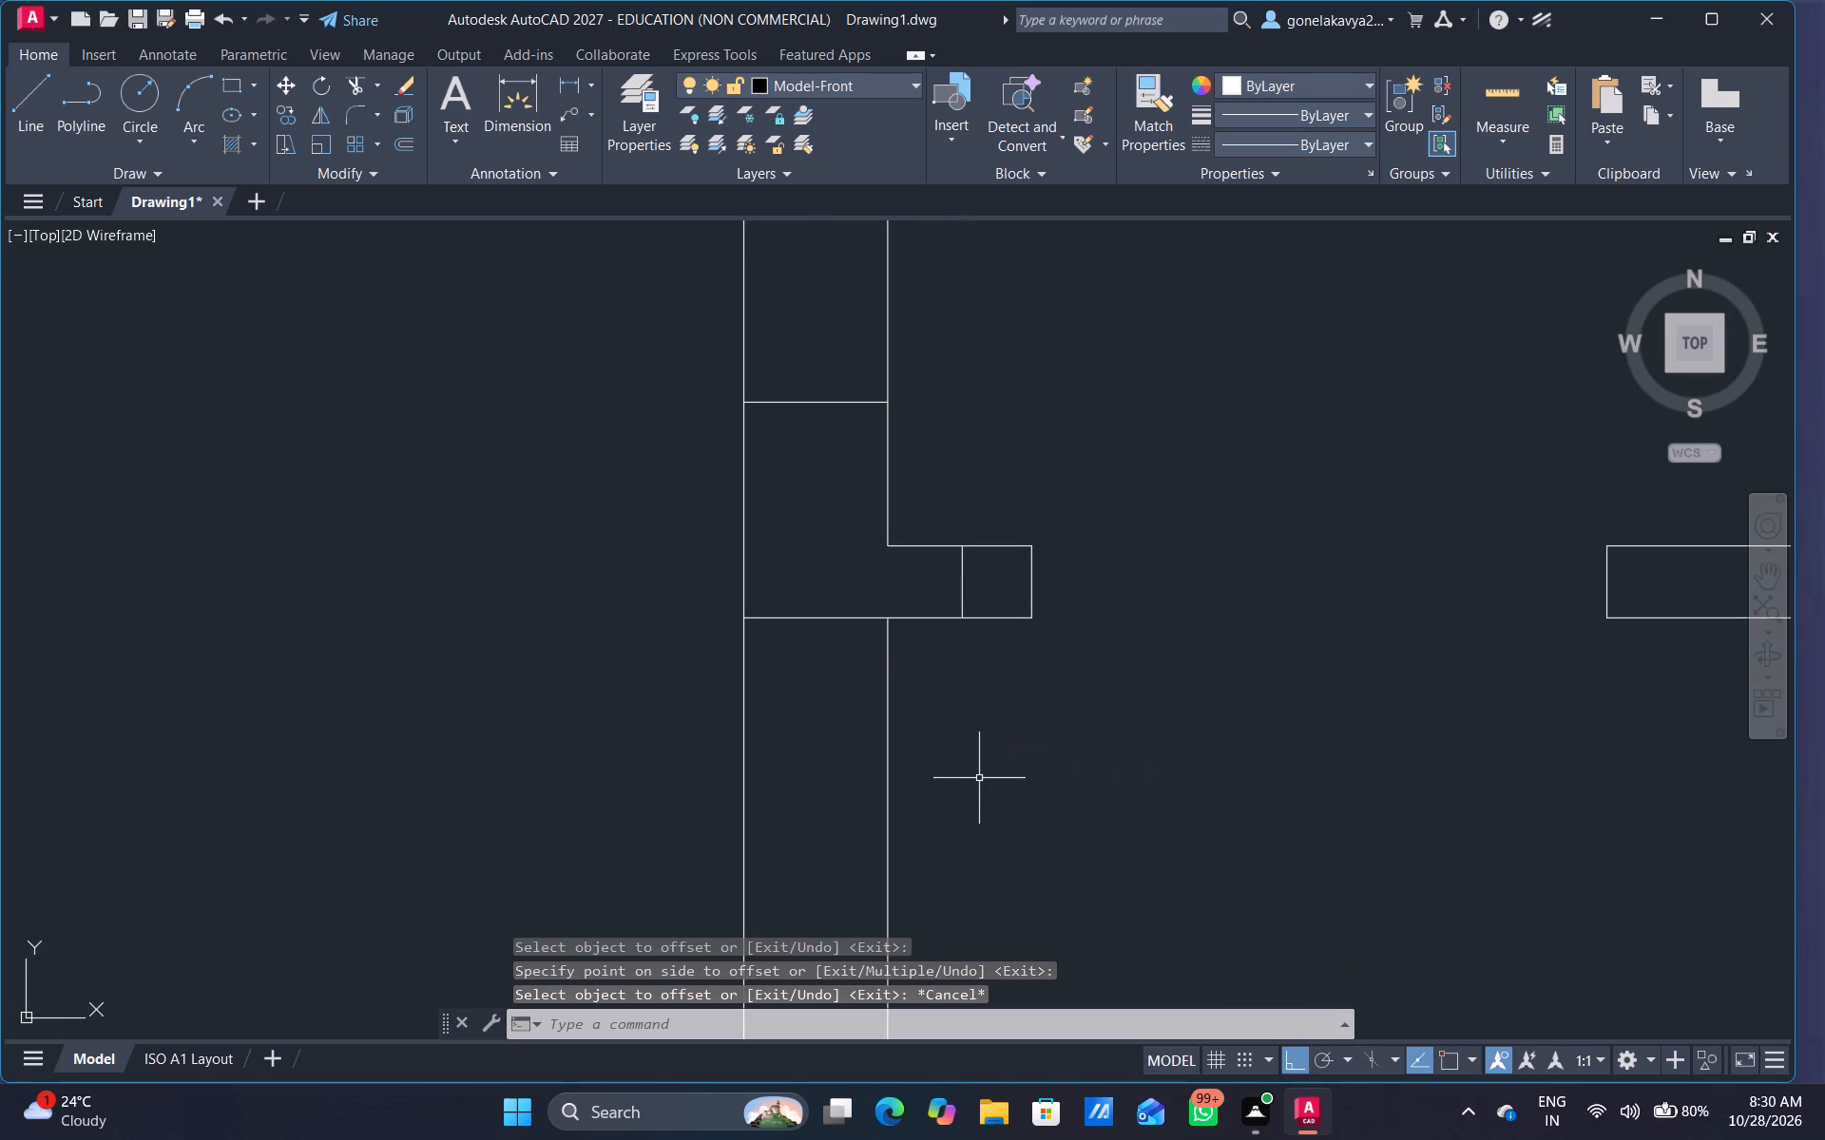
Trim the partition stub back to the new end line and remove its lower line inside the interior vertical wall.
key("t")
type("r")
key("space")
left_click_drag(1000, 508, 974, 623)
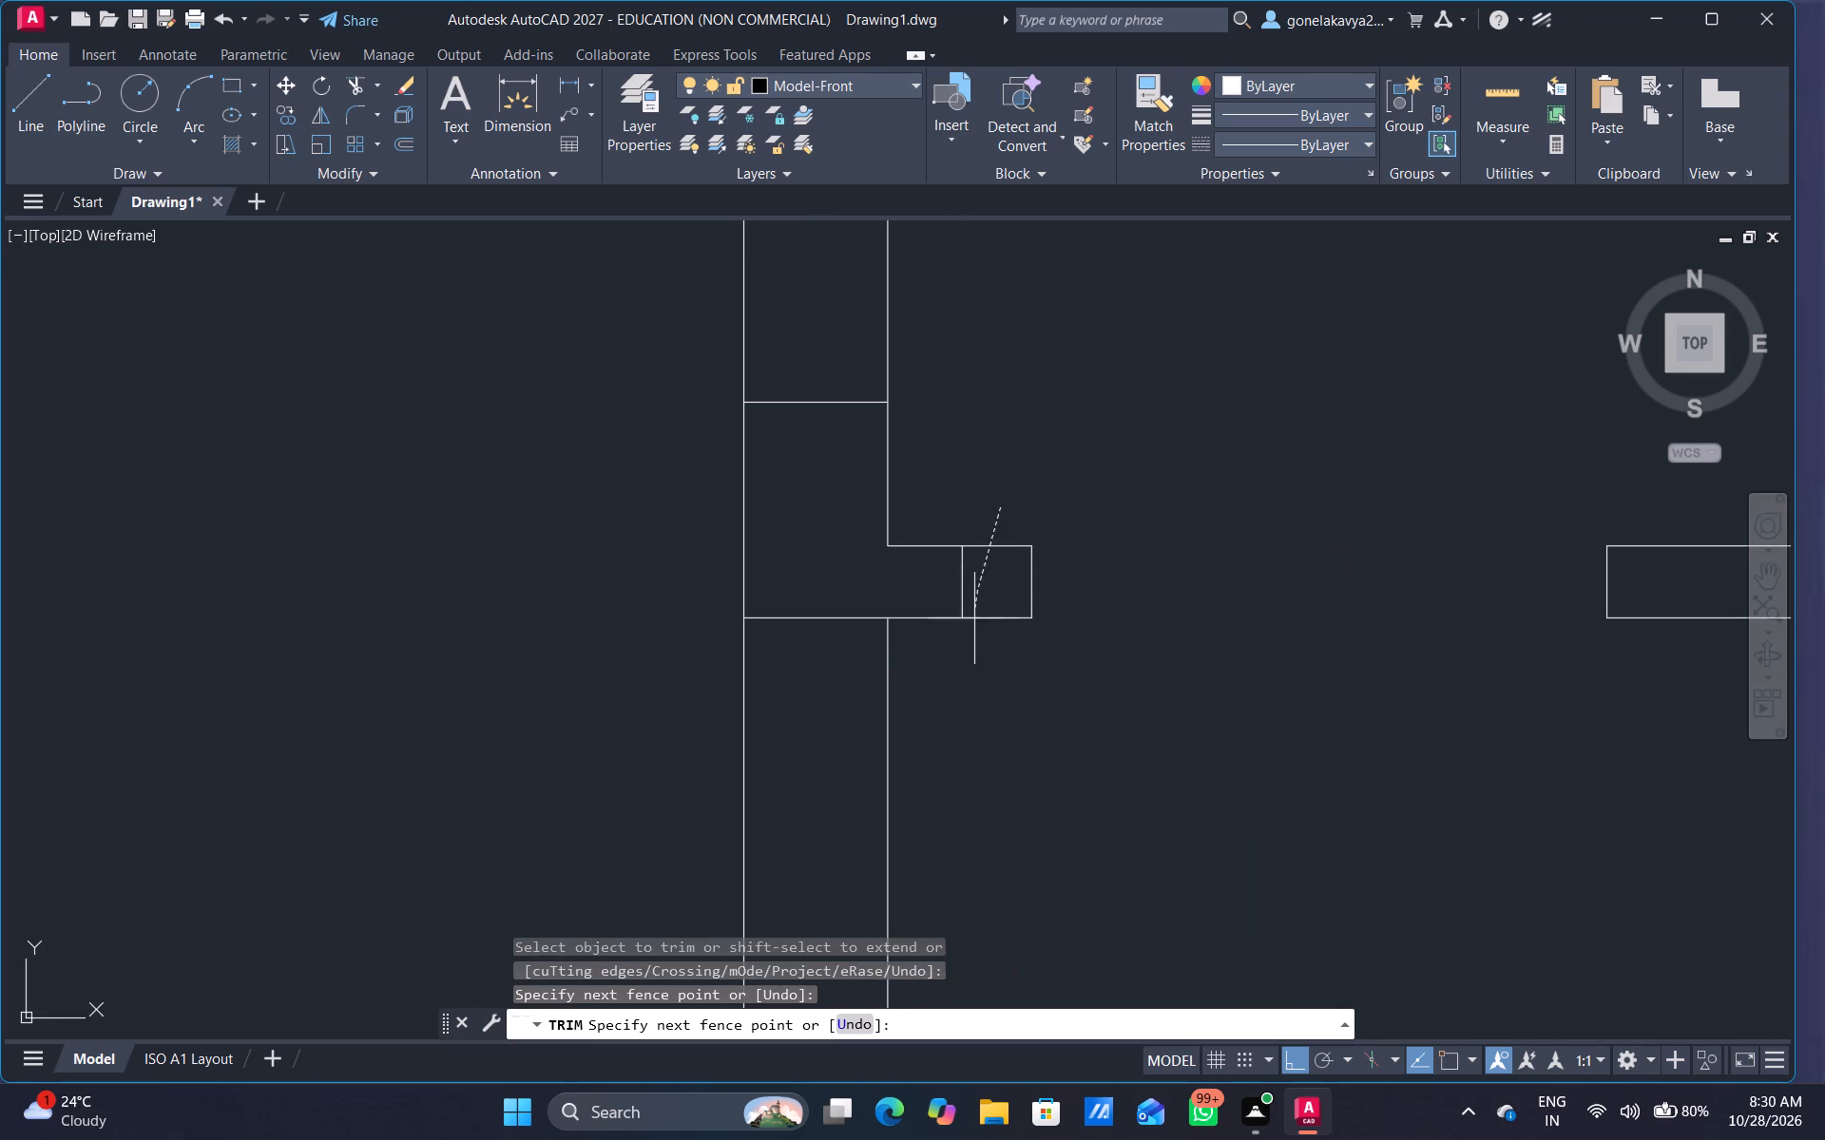
left_click_drag(974, 623, 1041, 567)
scroll(1066, 604, "down", 3)
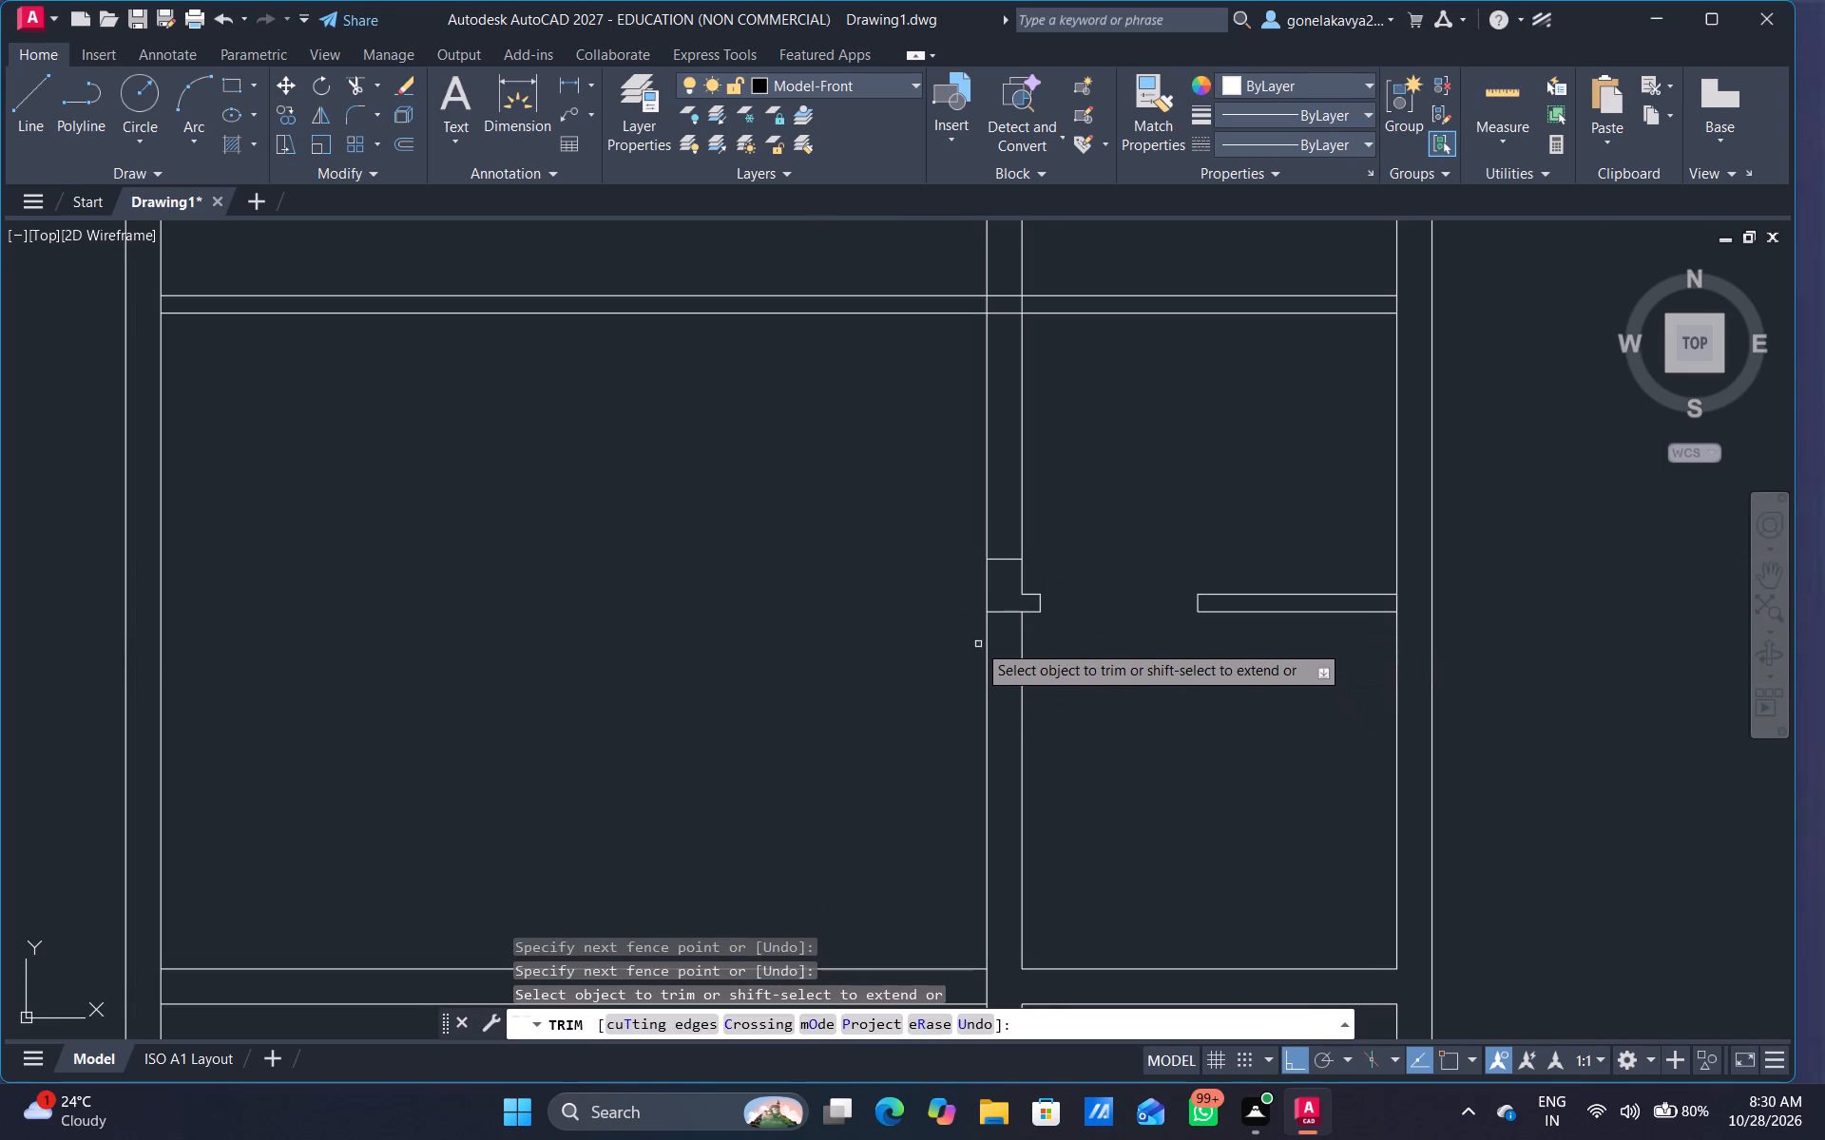
scroll(977, 643, "up", 2)
left_click_drag(1029, 554, 1030, 604)
scroll(1184, 652, "down", 3)
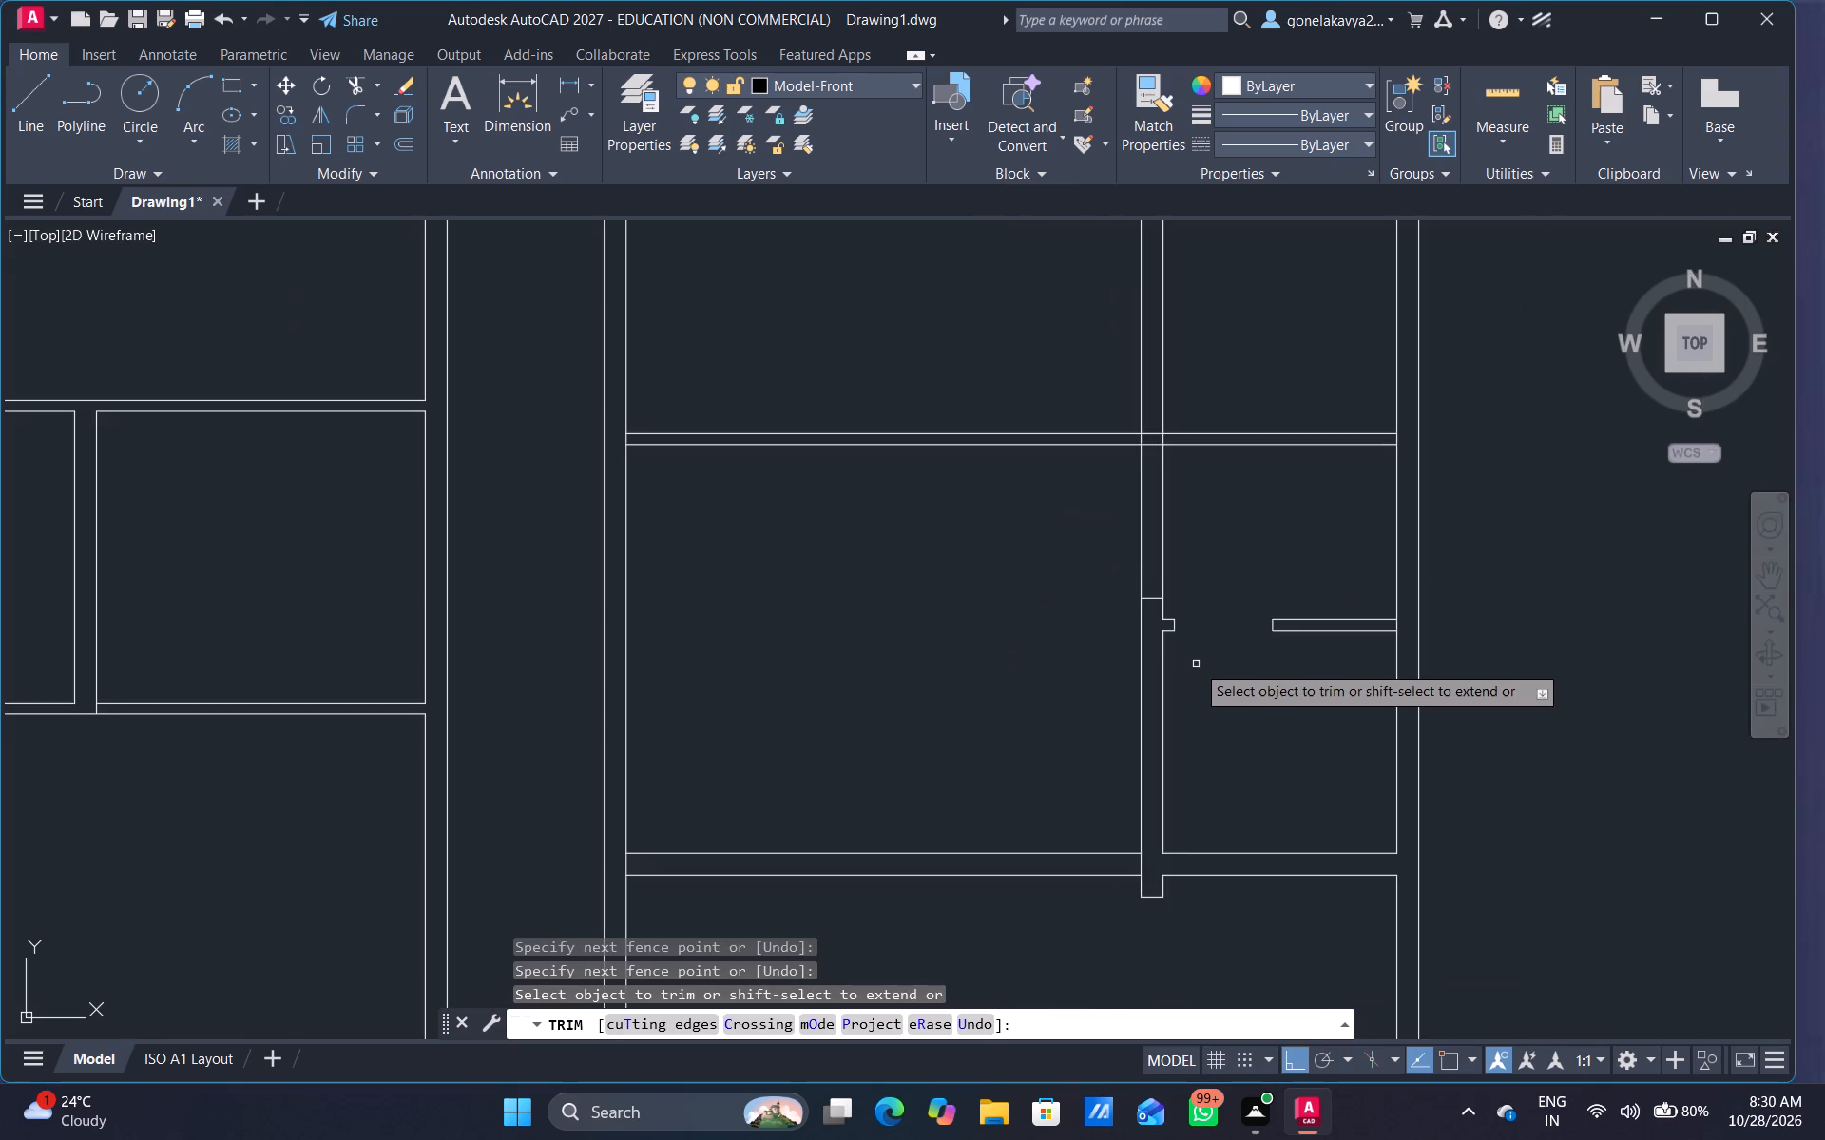
Trim the east exterior wall's inner line between the two partition lines to open the junction.
middle_click_drag(1200, 673, 1105, 687)
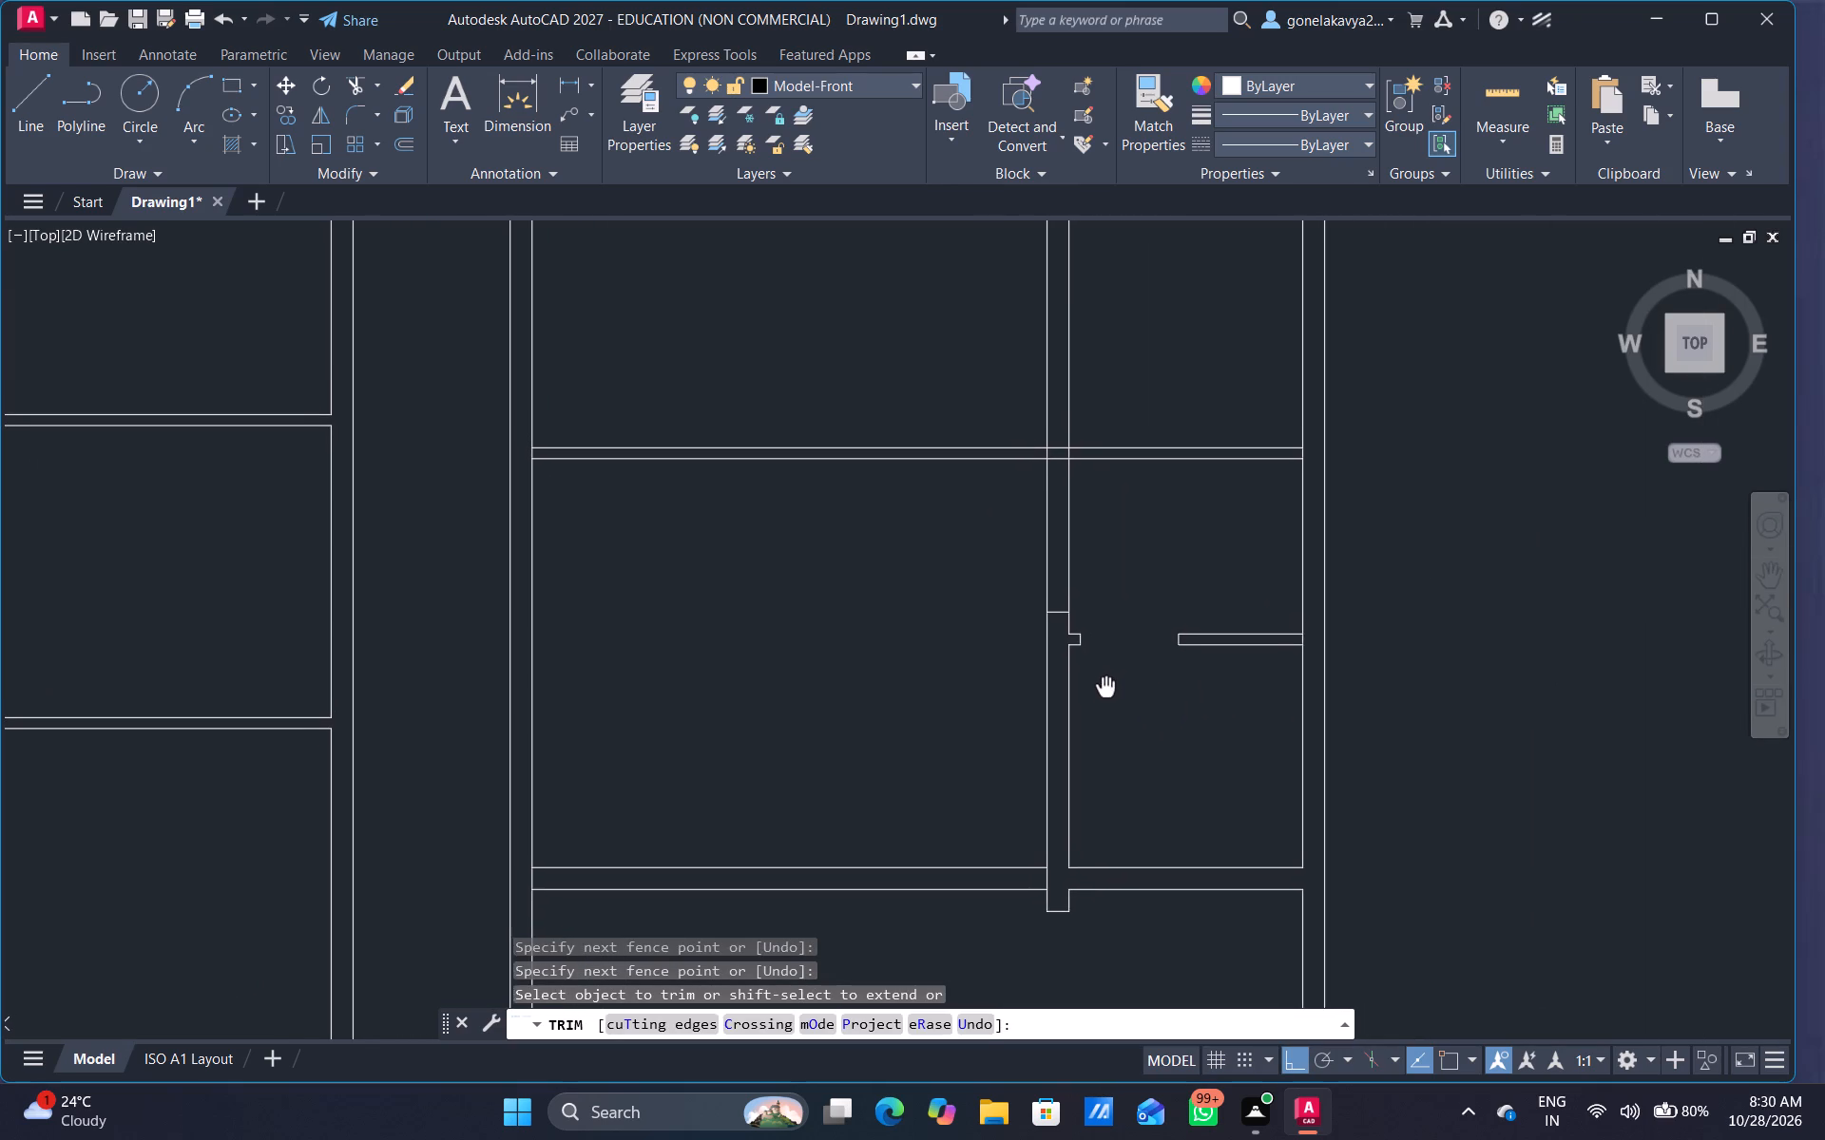
middle_click_drag(1105, 687, 1043, 665)
scroll(1278, 656, "up", 2)
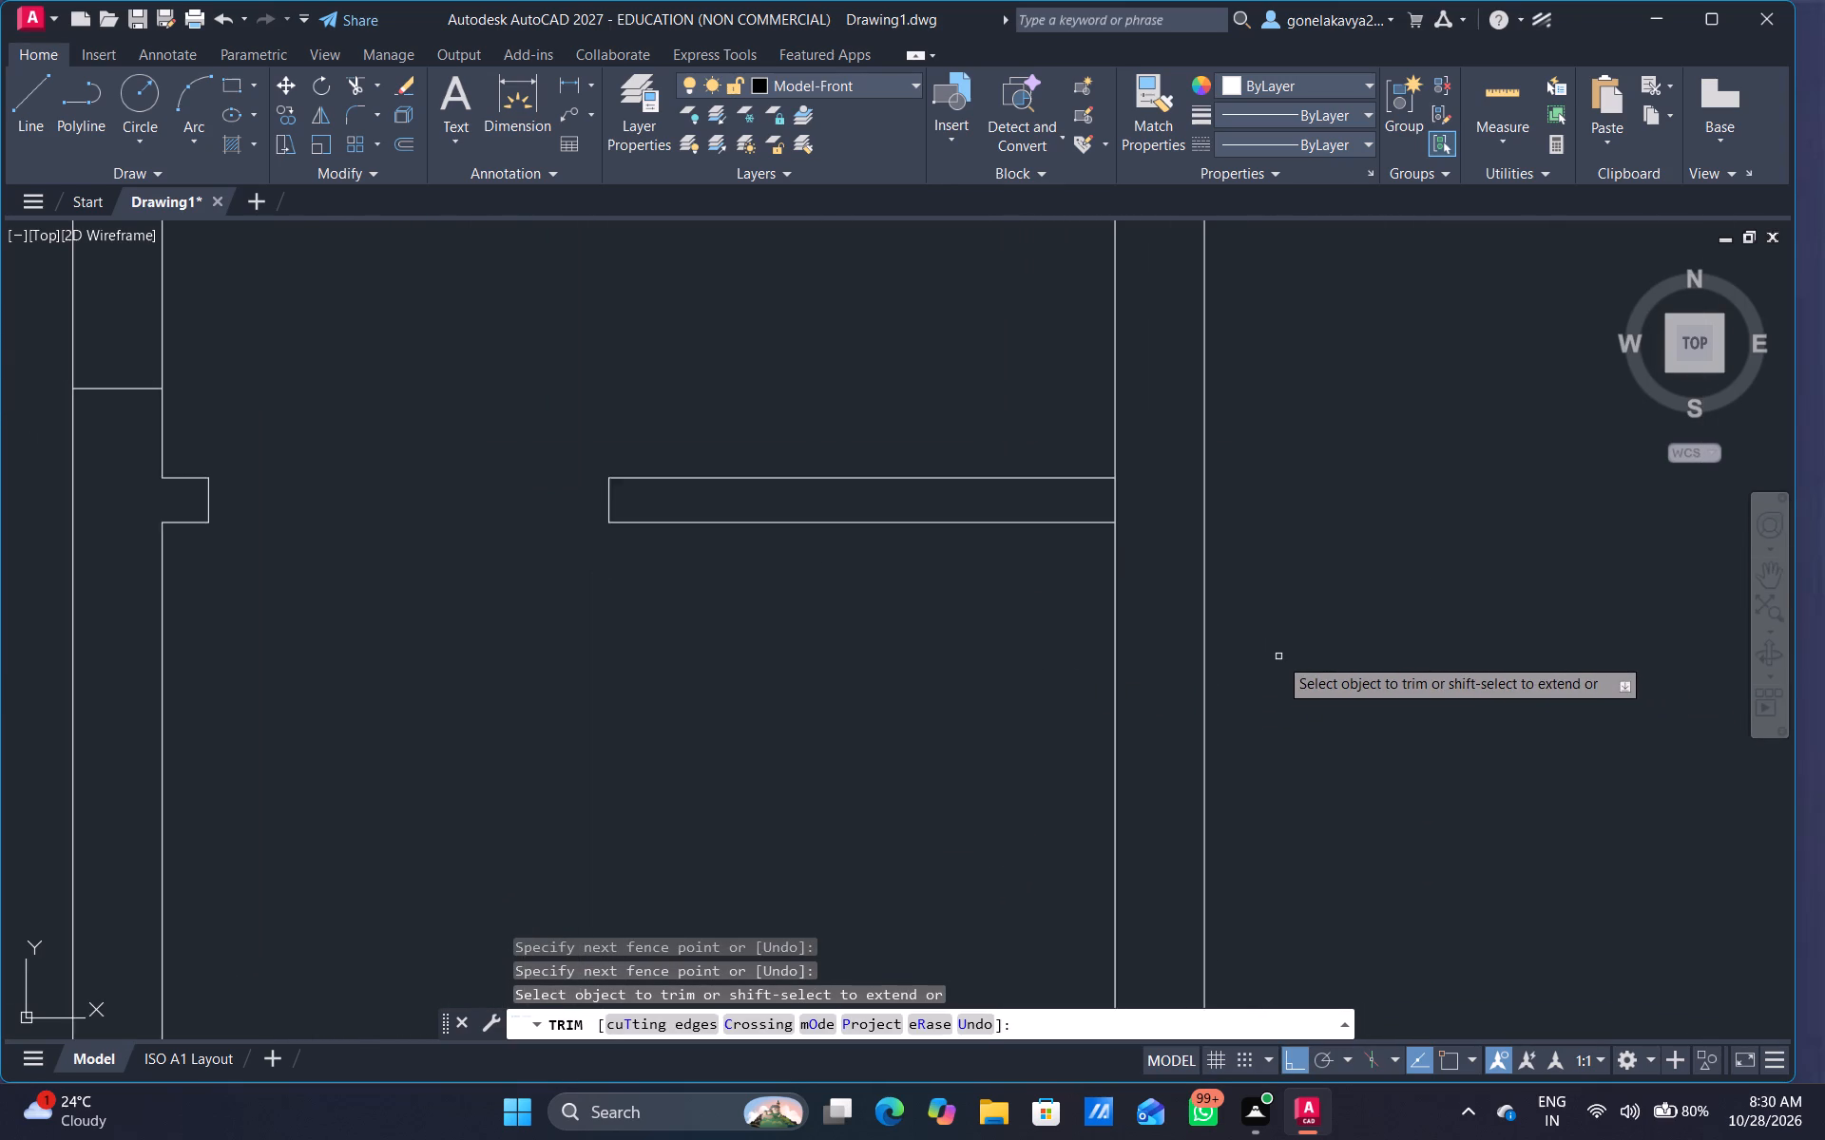
scroll(1278, 656, "up", 2)
left_click_drag(1023, 423, 999, 423)
scroll(949, 465, "down", 5)
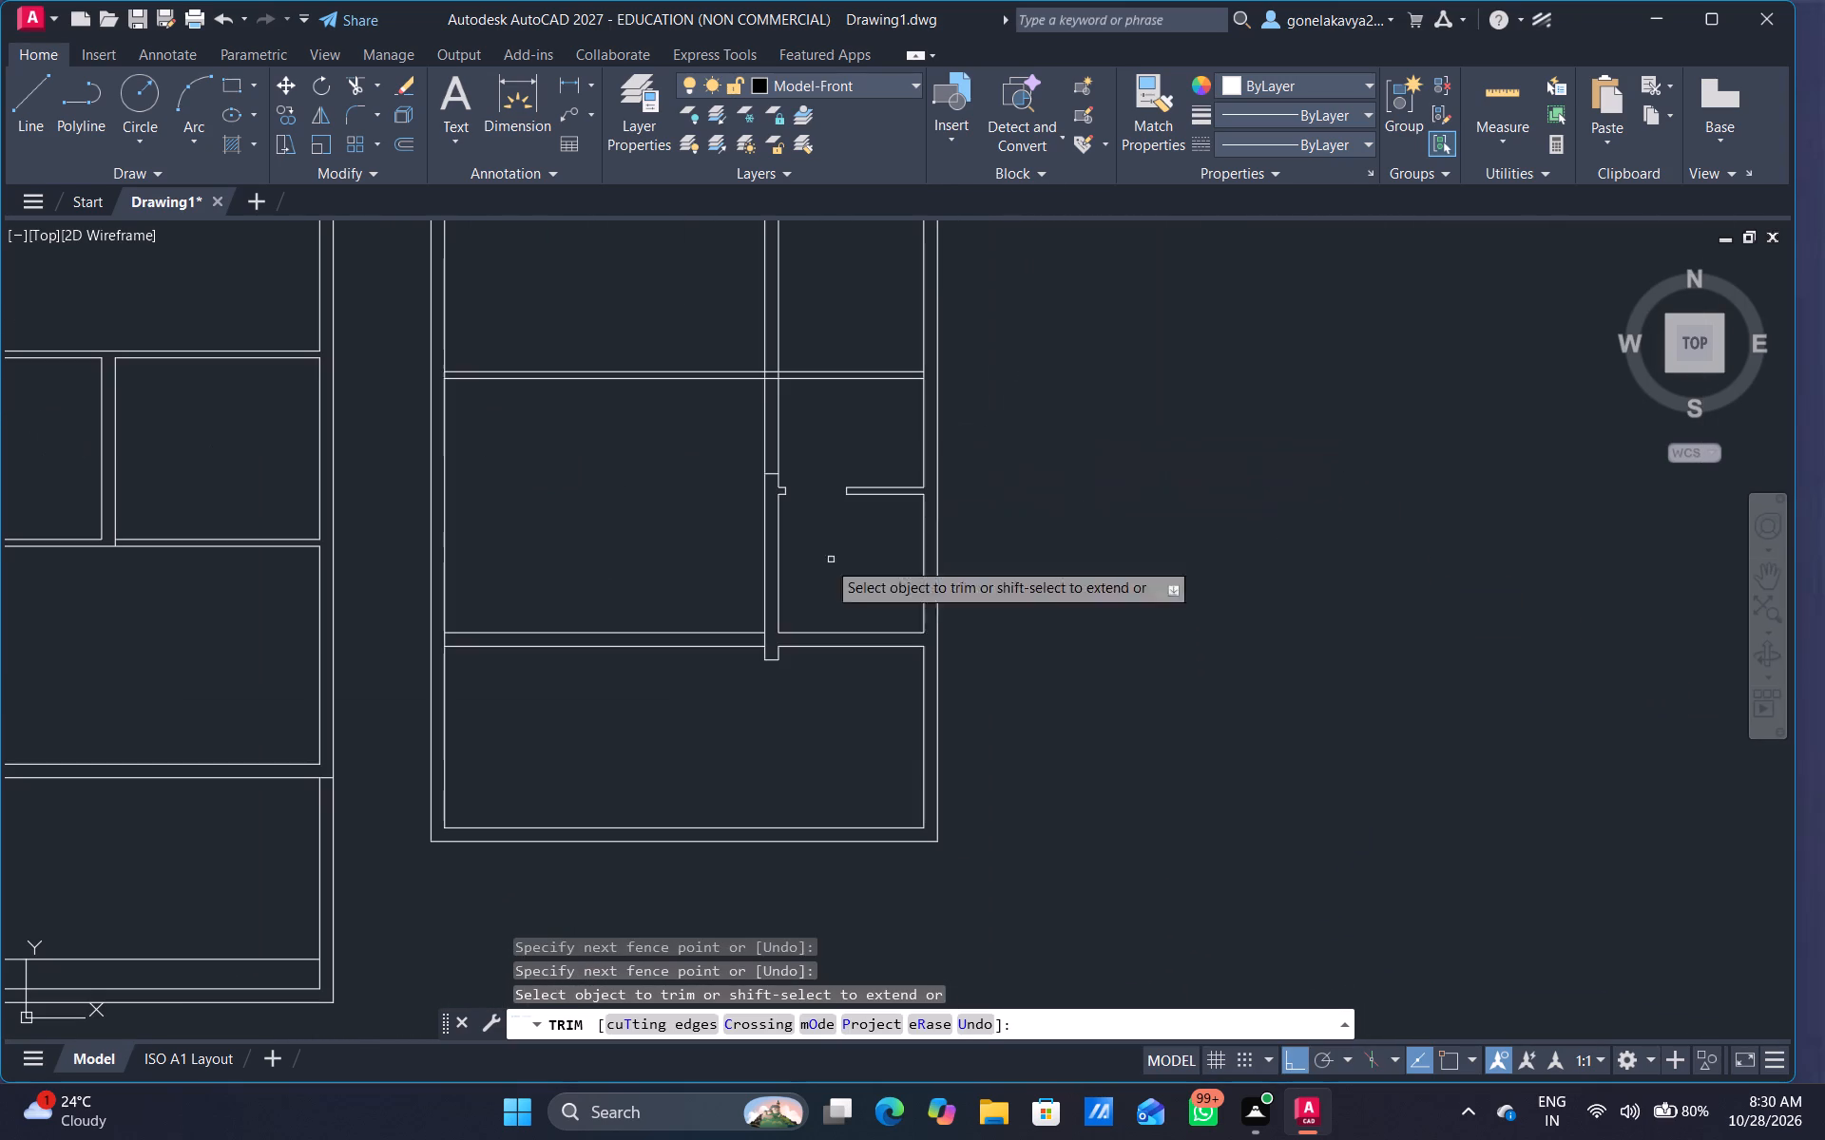
middle_click_drag(838, 574, 860, 870)
scroll(827, 699, "up", 2)
key("Escape")
Offset the short line across the interior vertical wall 3' north.
key("o")
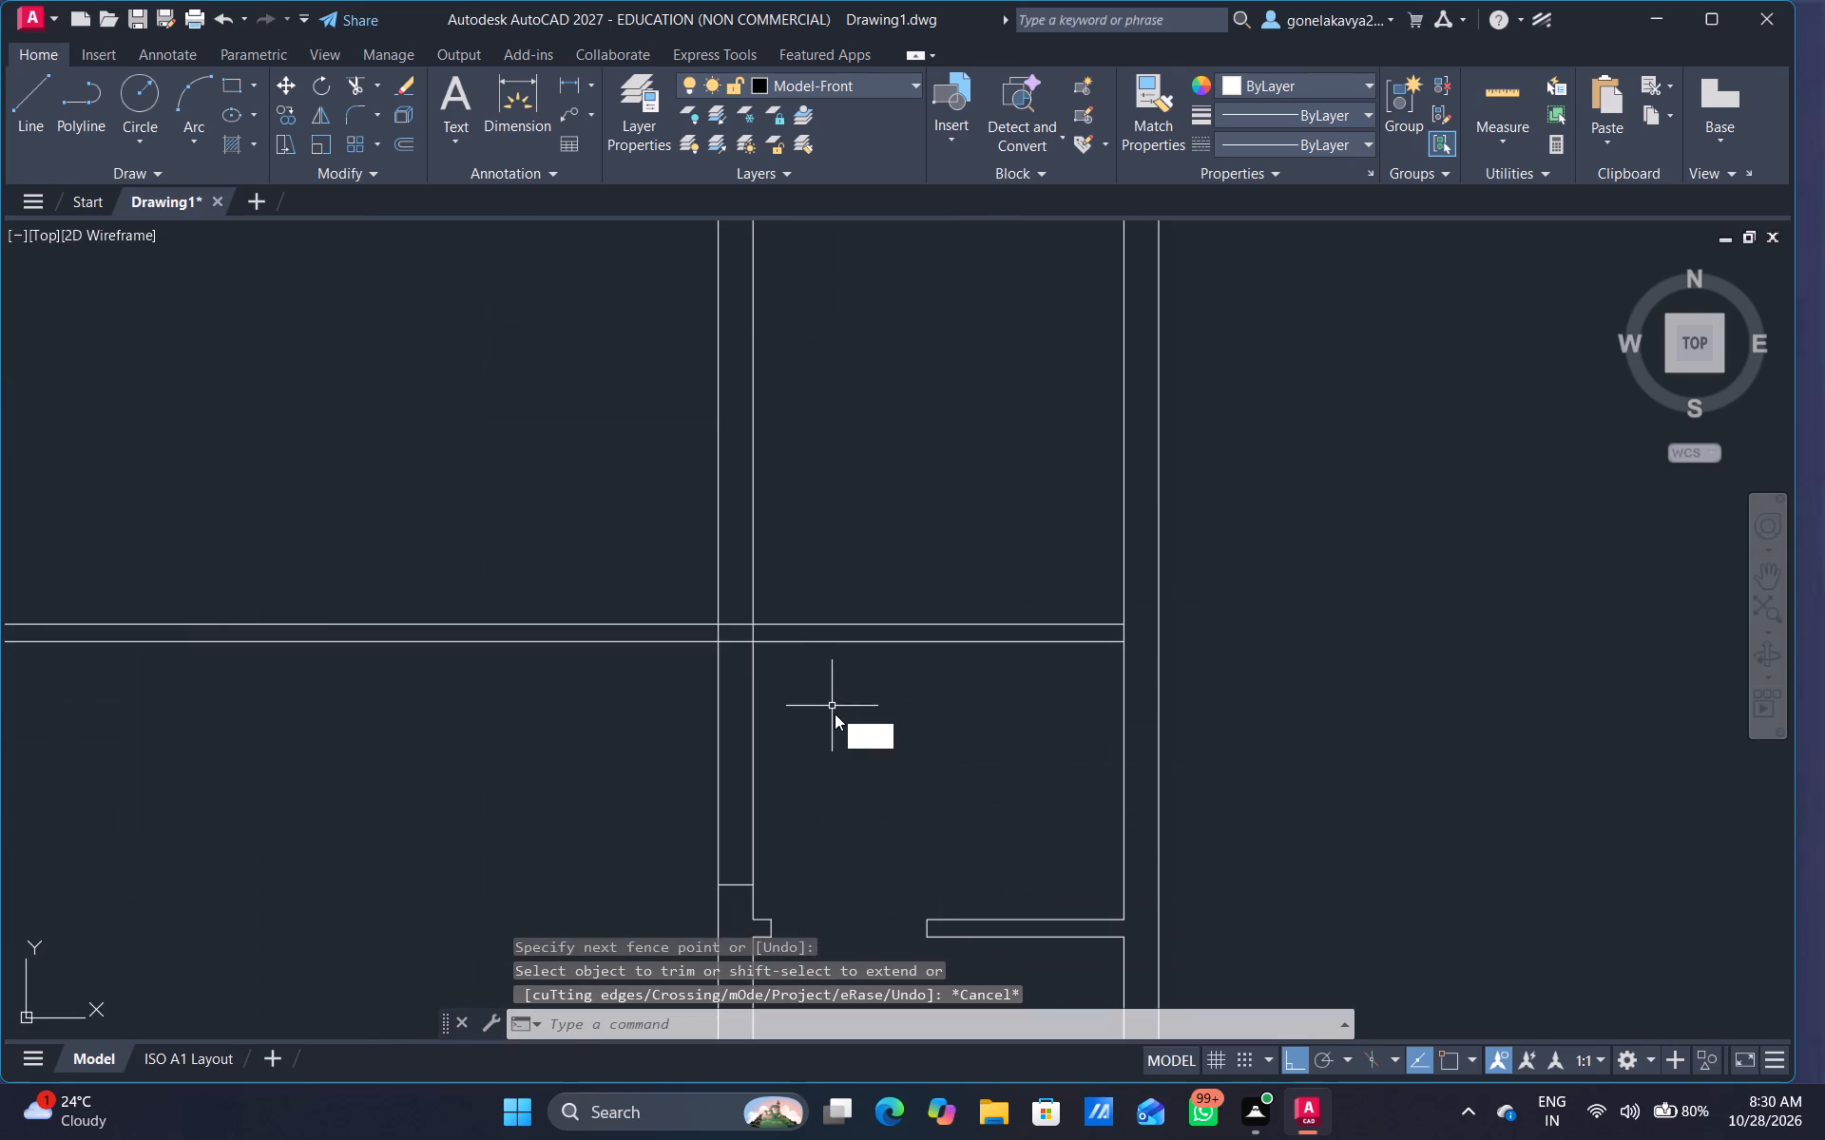
key("Return")
left_click_drag(740, 888, 737, 878)
left_click(735, 852)
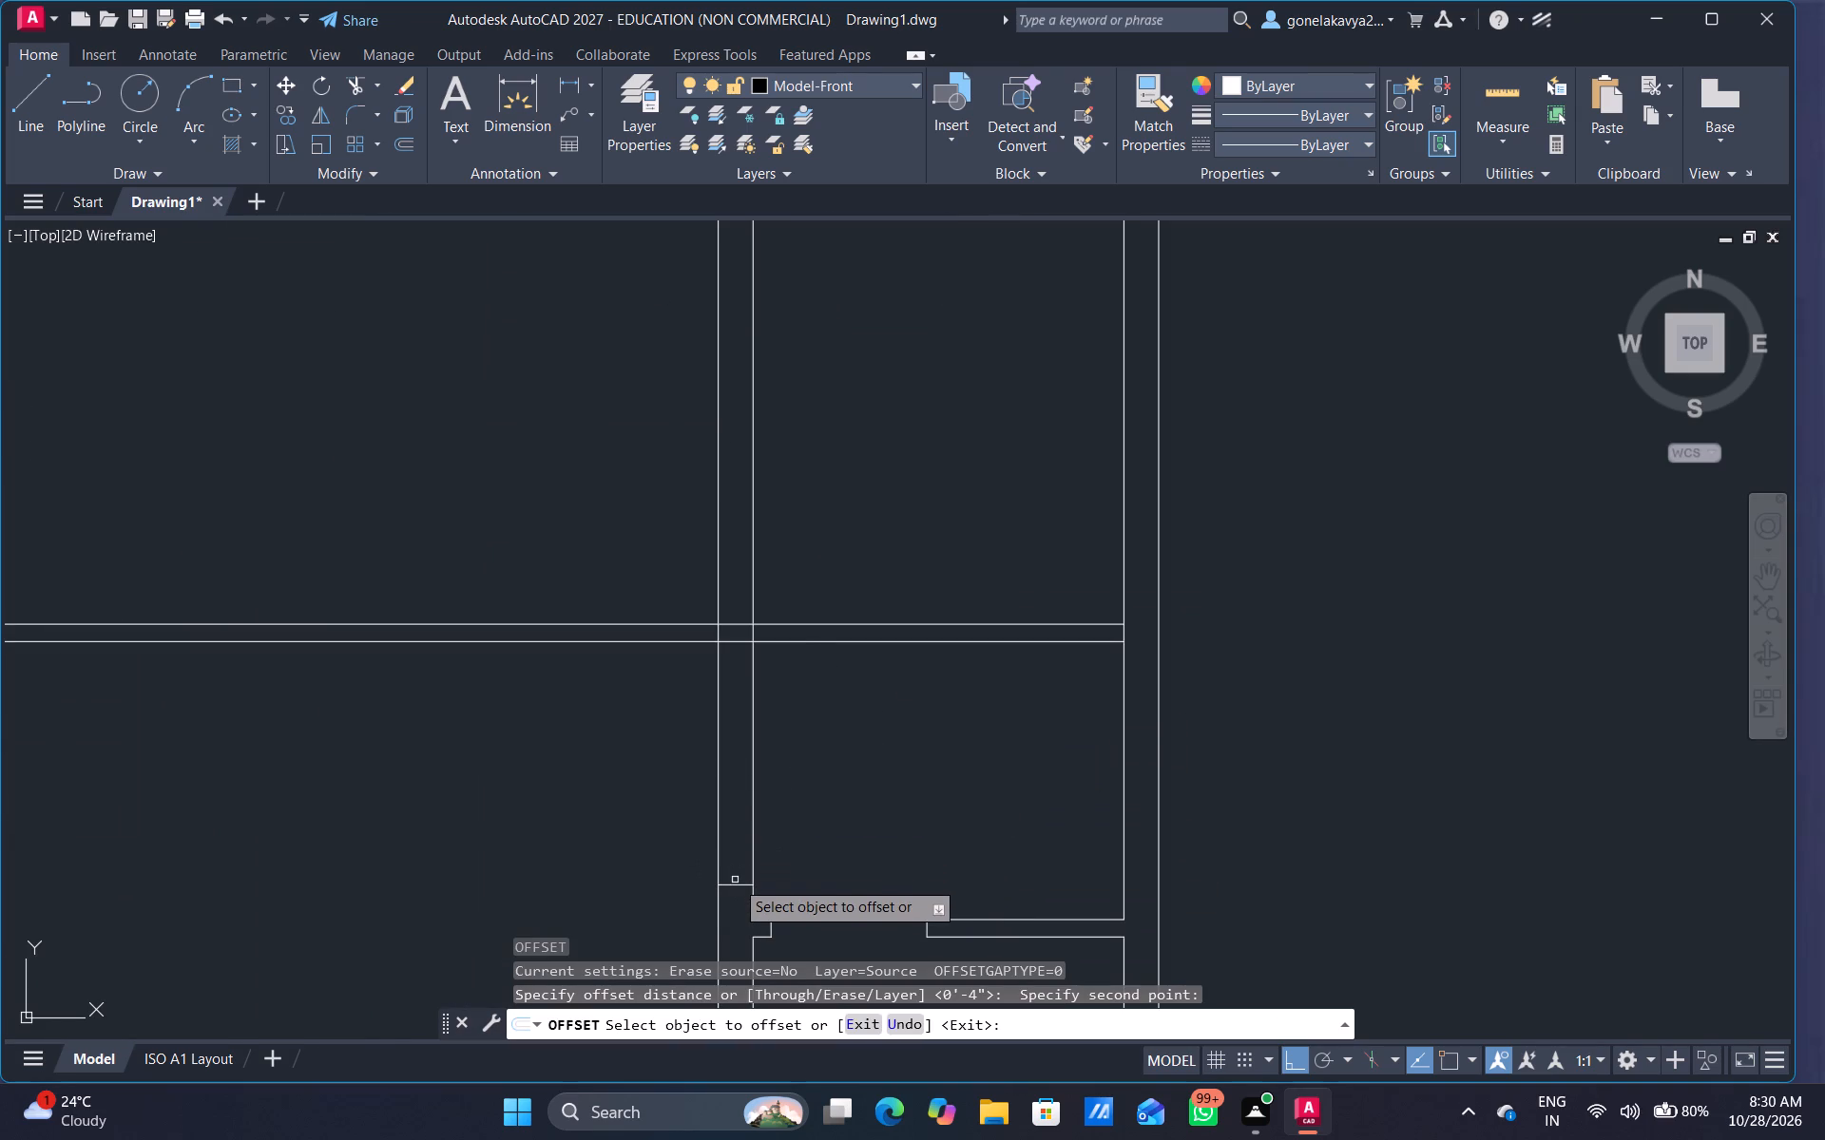
left_click(735, 884)
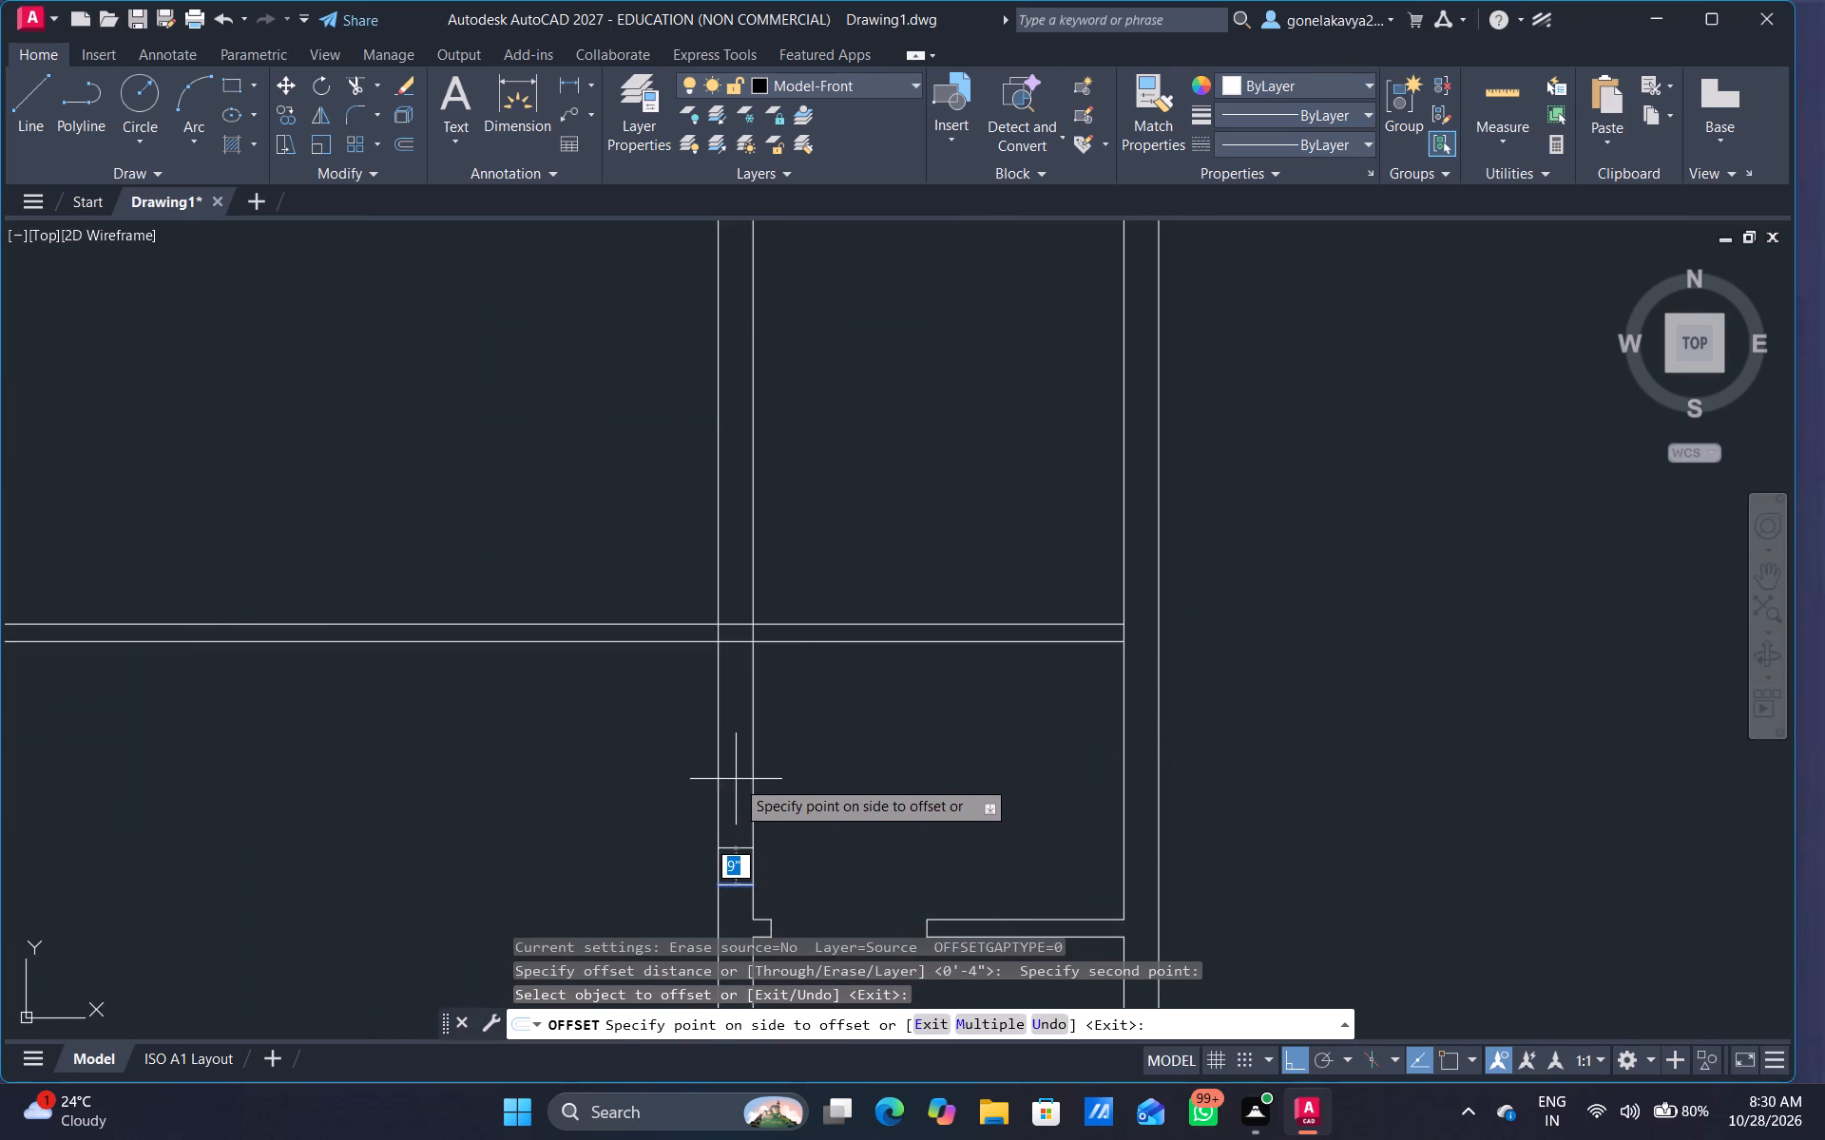
type("3'")
key("Return")
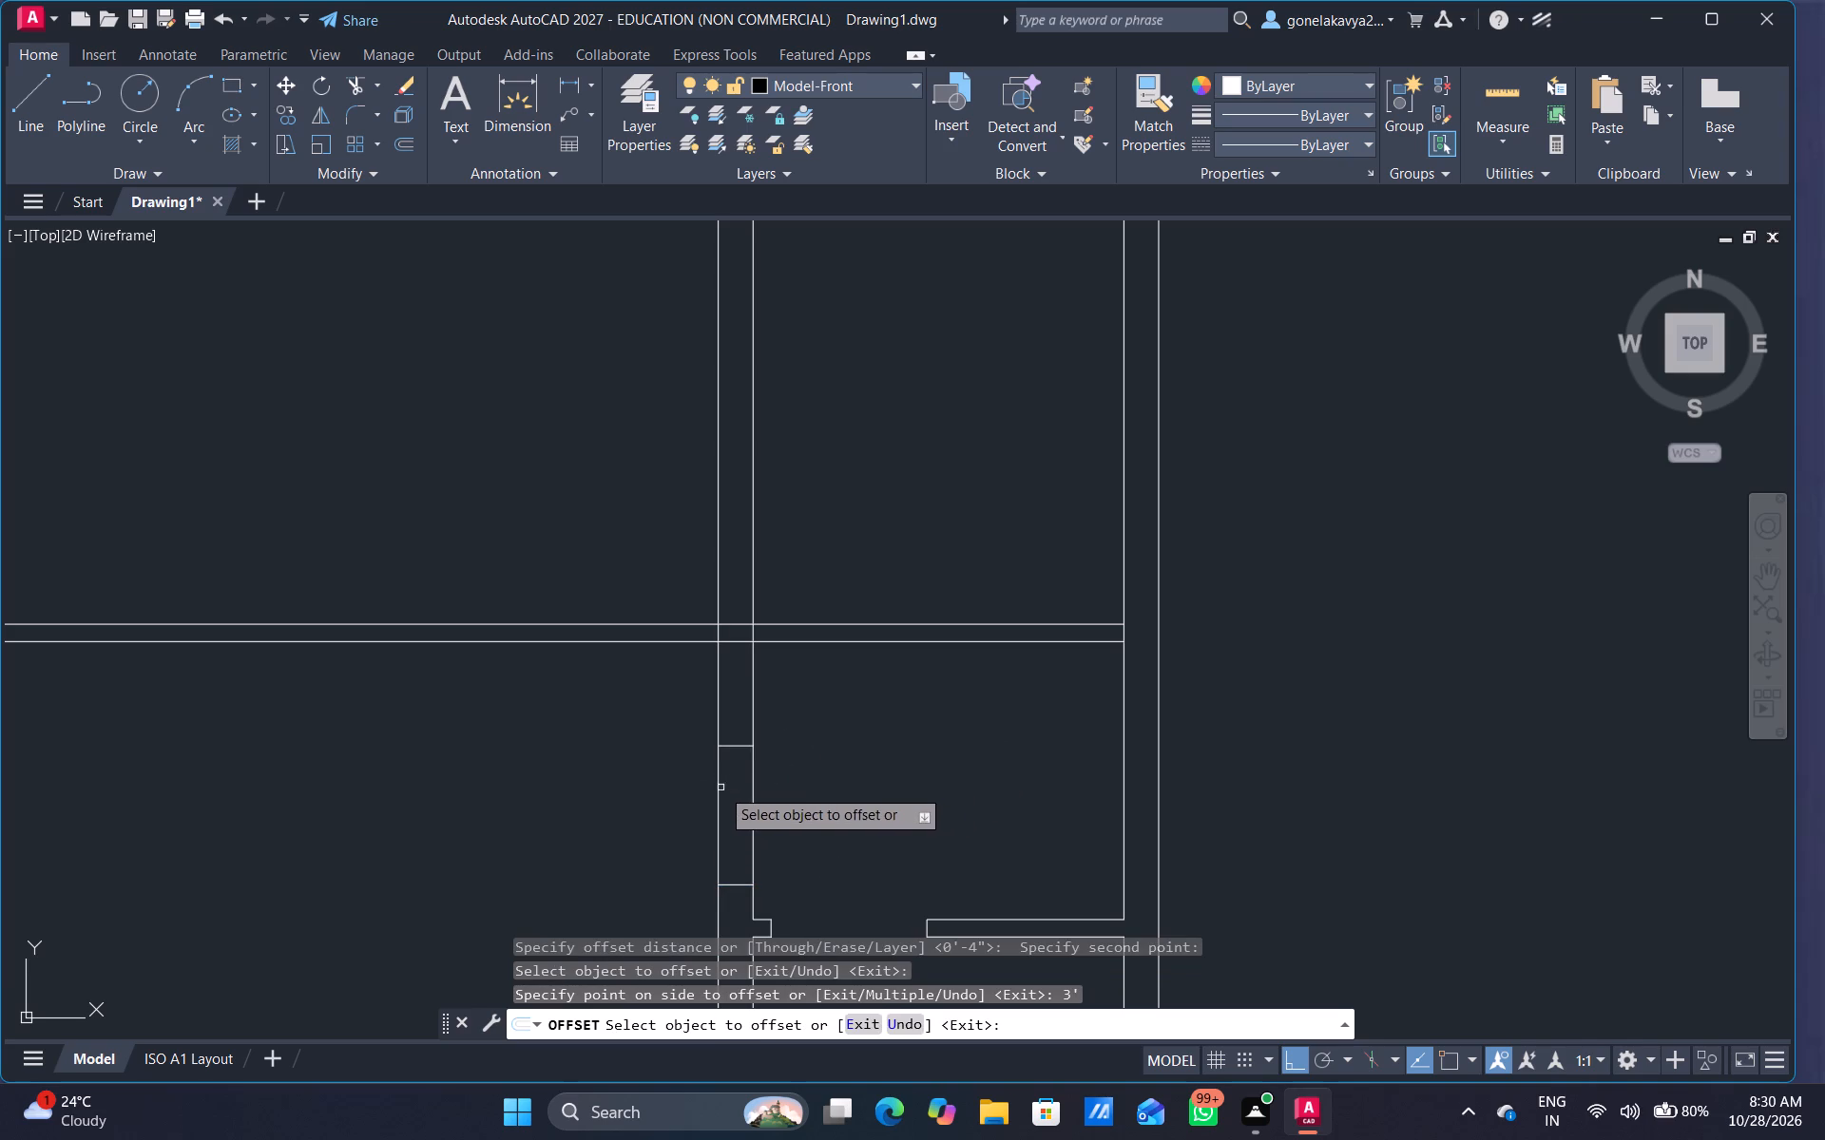
Offset the new cross line in the interior wall about 9" further north.
middle_click_drag(807, 797, 817, 788)
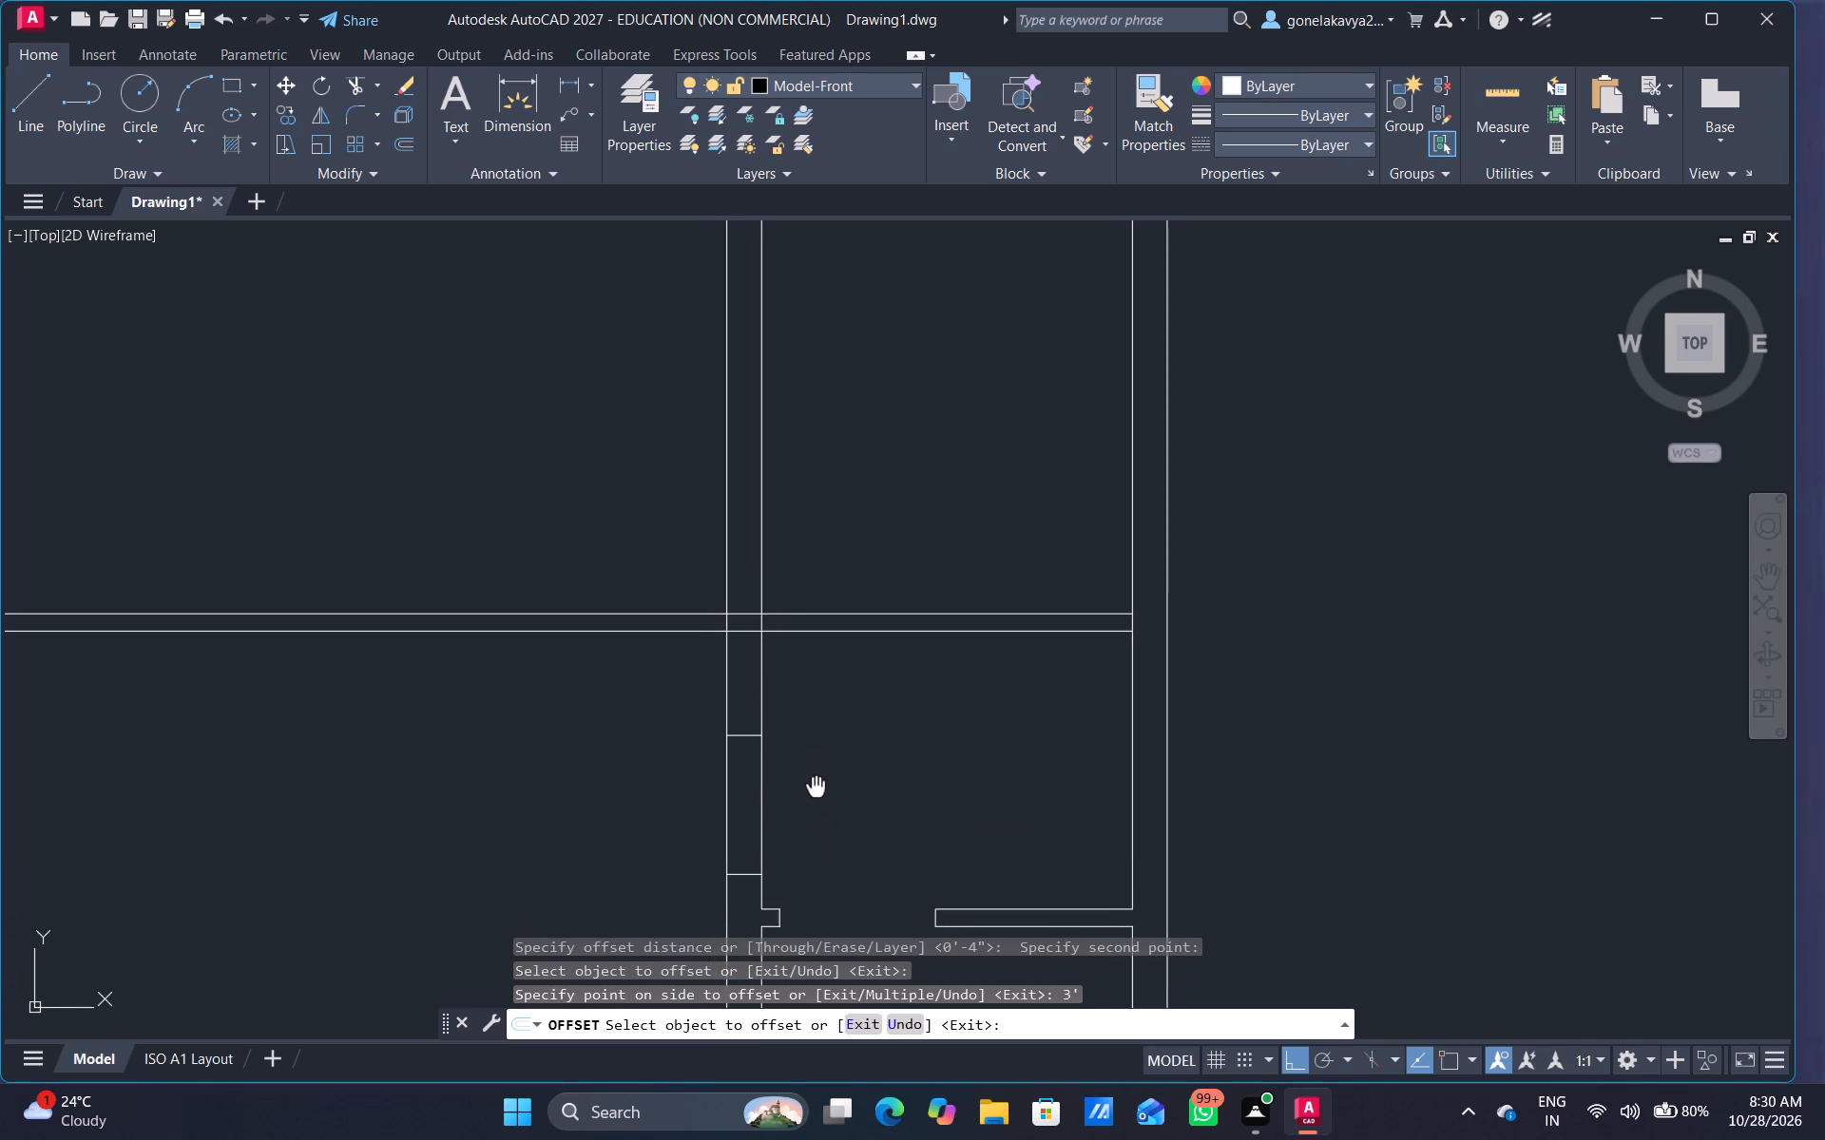
middle_click_drag(817, 788, 817, 789)
left_click(746, 736)
left_click(758, 715)
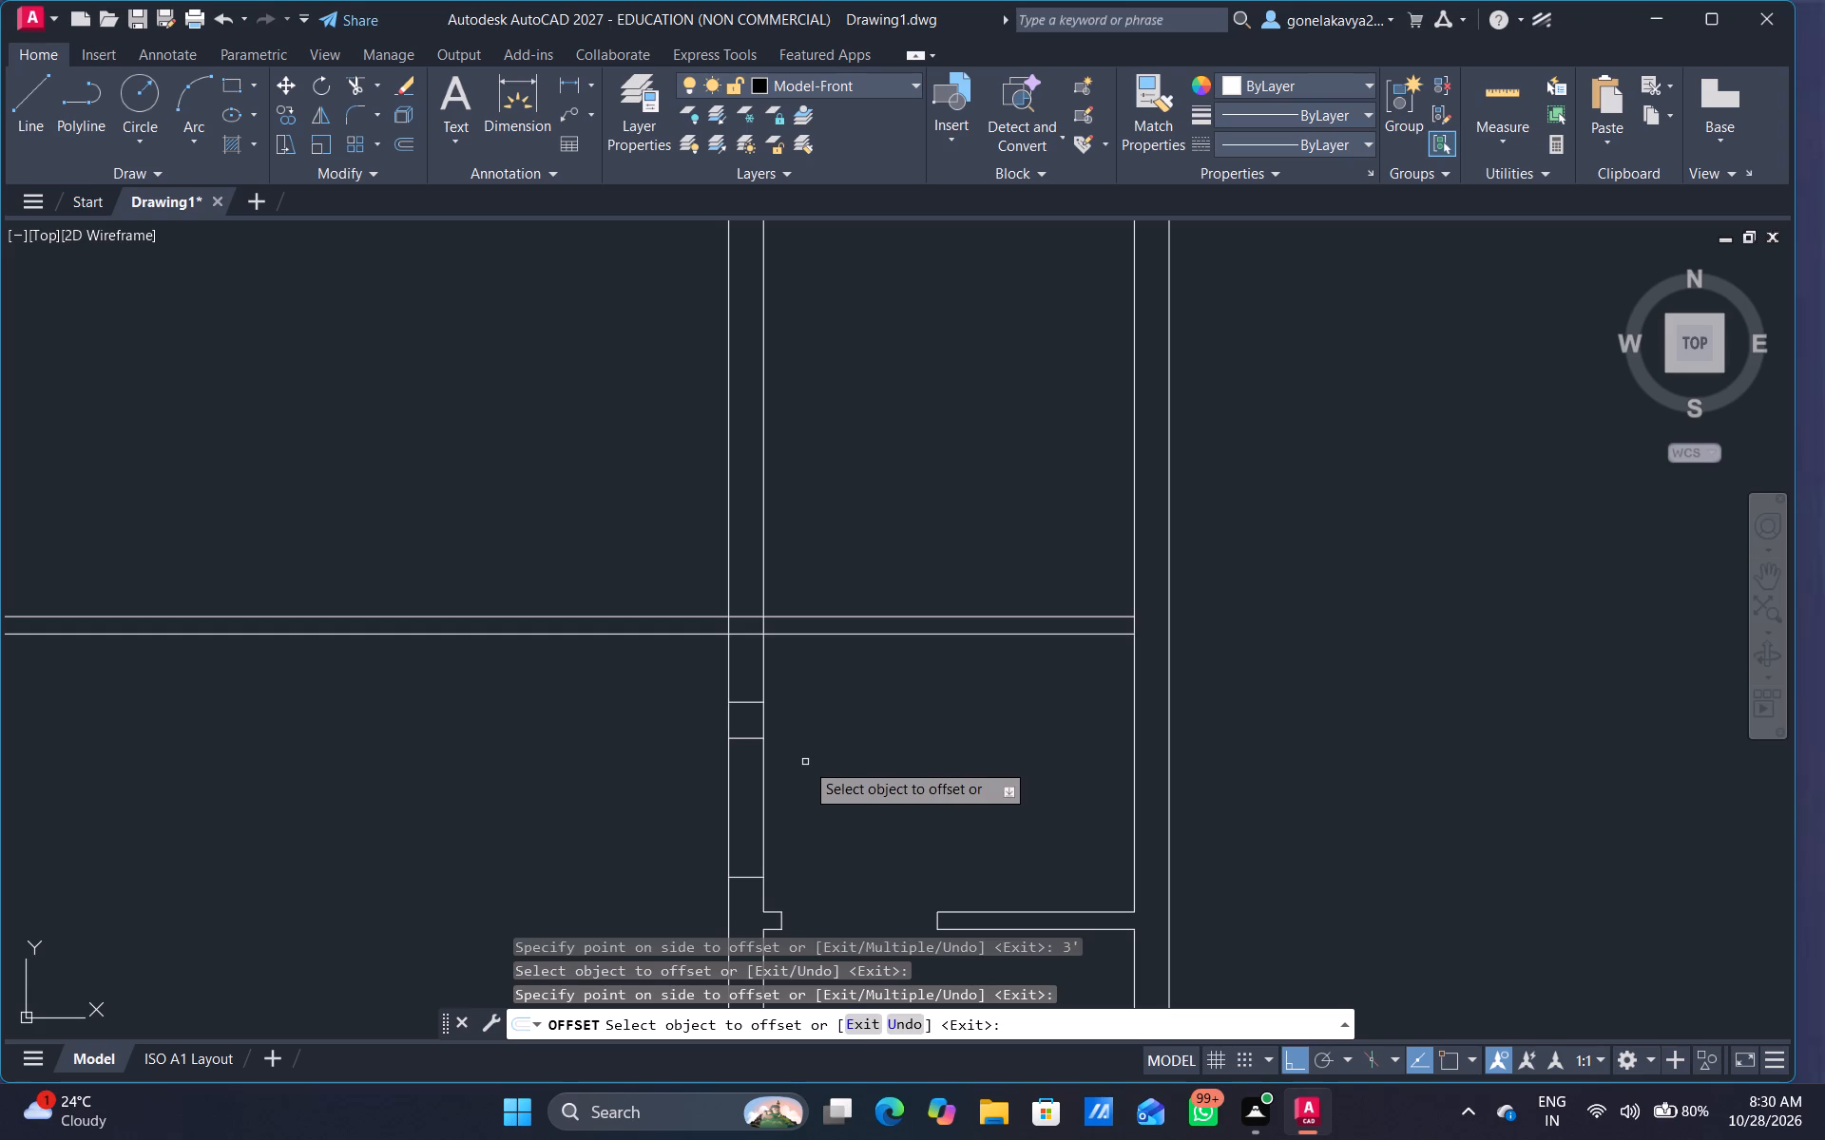
Trim the interior wall lines between the southern and northernmost cross lines and remove the middle cross line, forming the door opening.
key("Escape")
type("tr")
key("space")
left_click_drag(701, 783, 850, 750)
left_click_drag(742, 727, 744, 762)
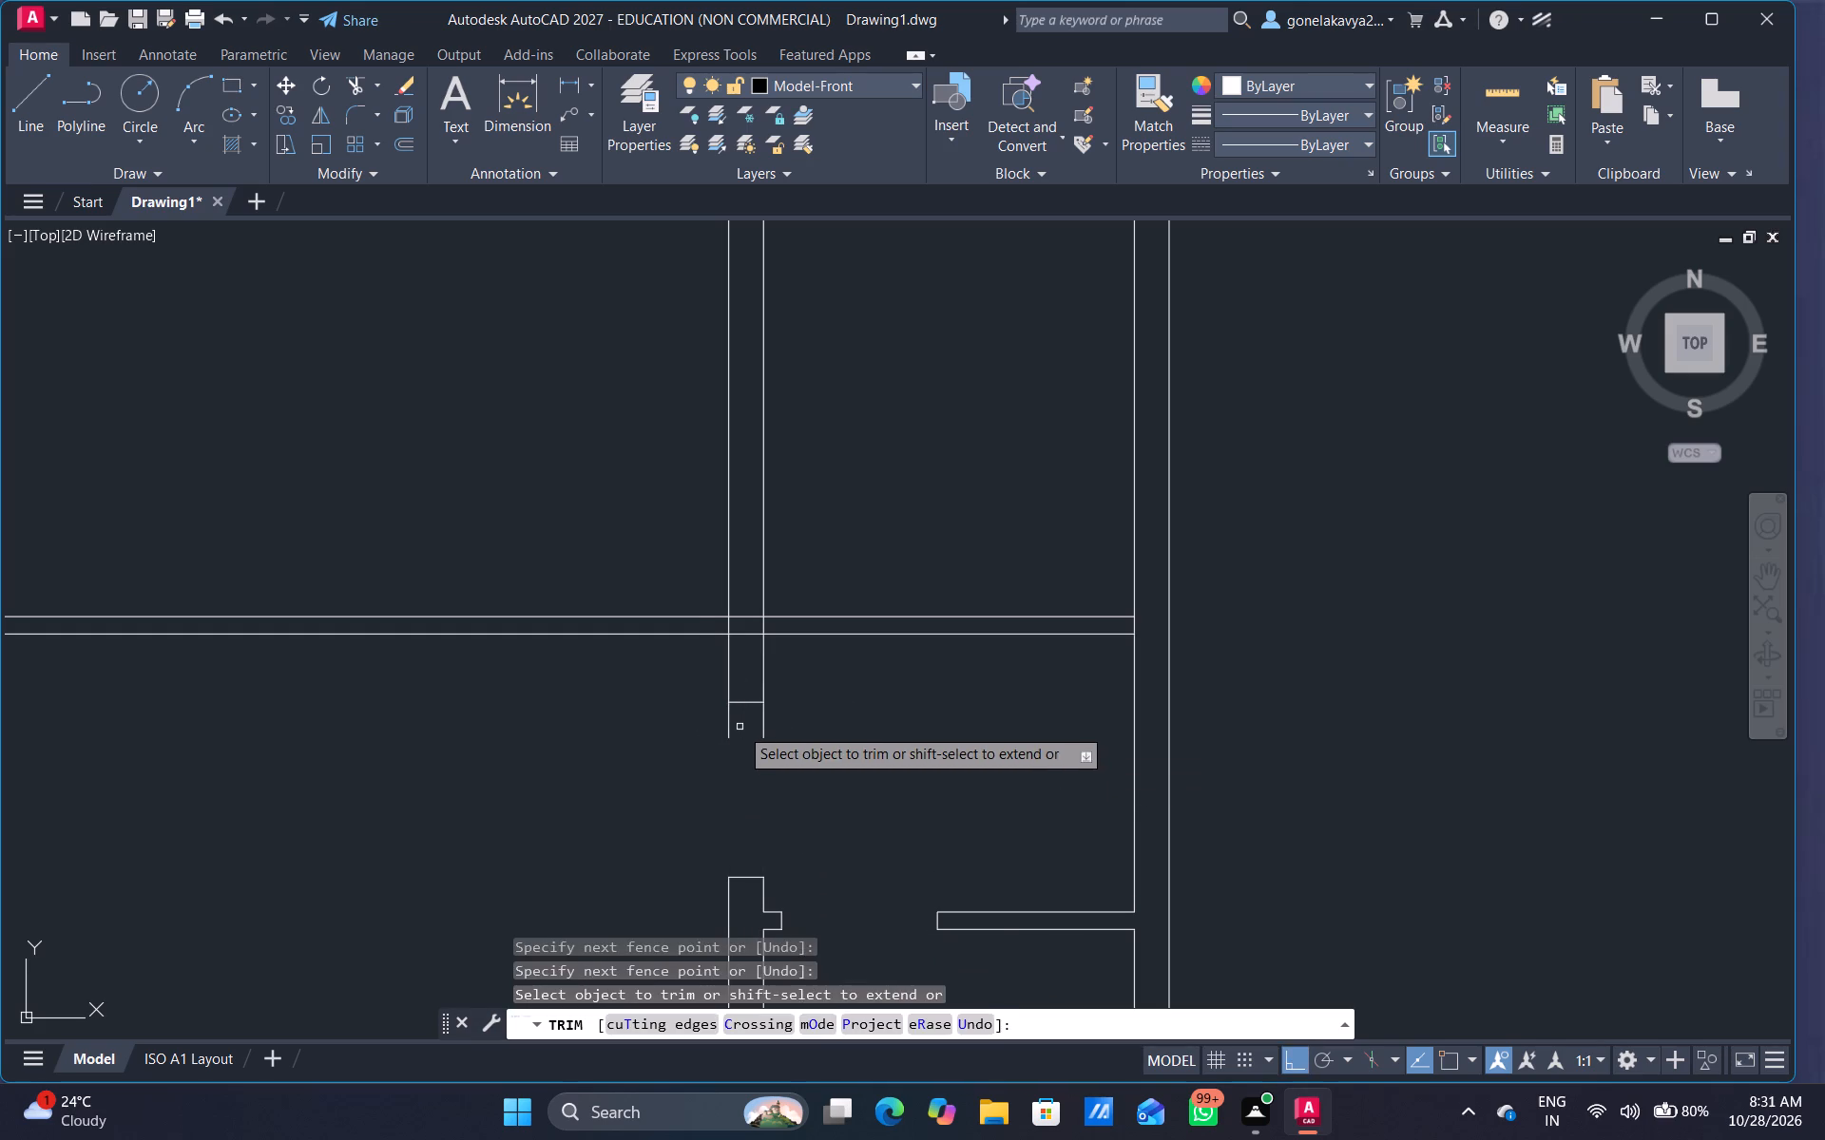
left_click(717, 727)
left_click_drag(740, 723, 812, 722)
left_click_drag(778, 711, 733, 711)
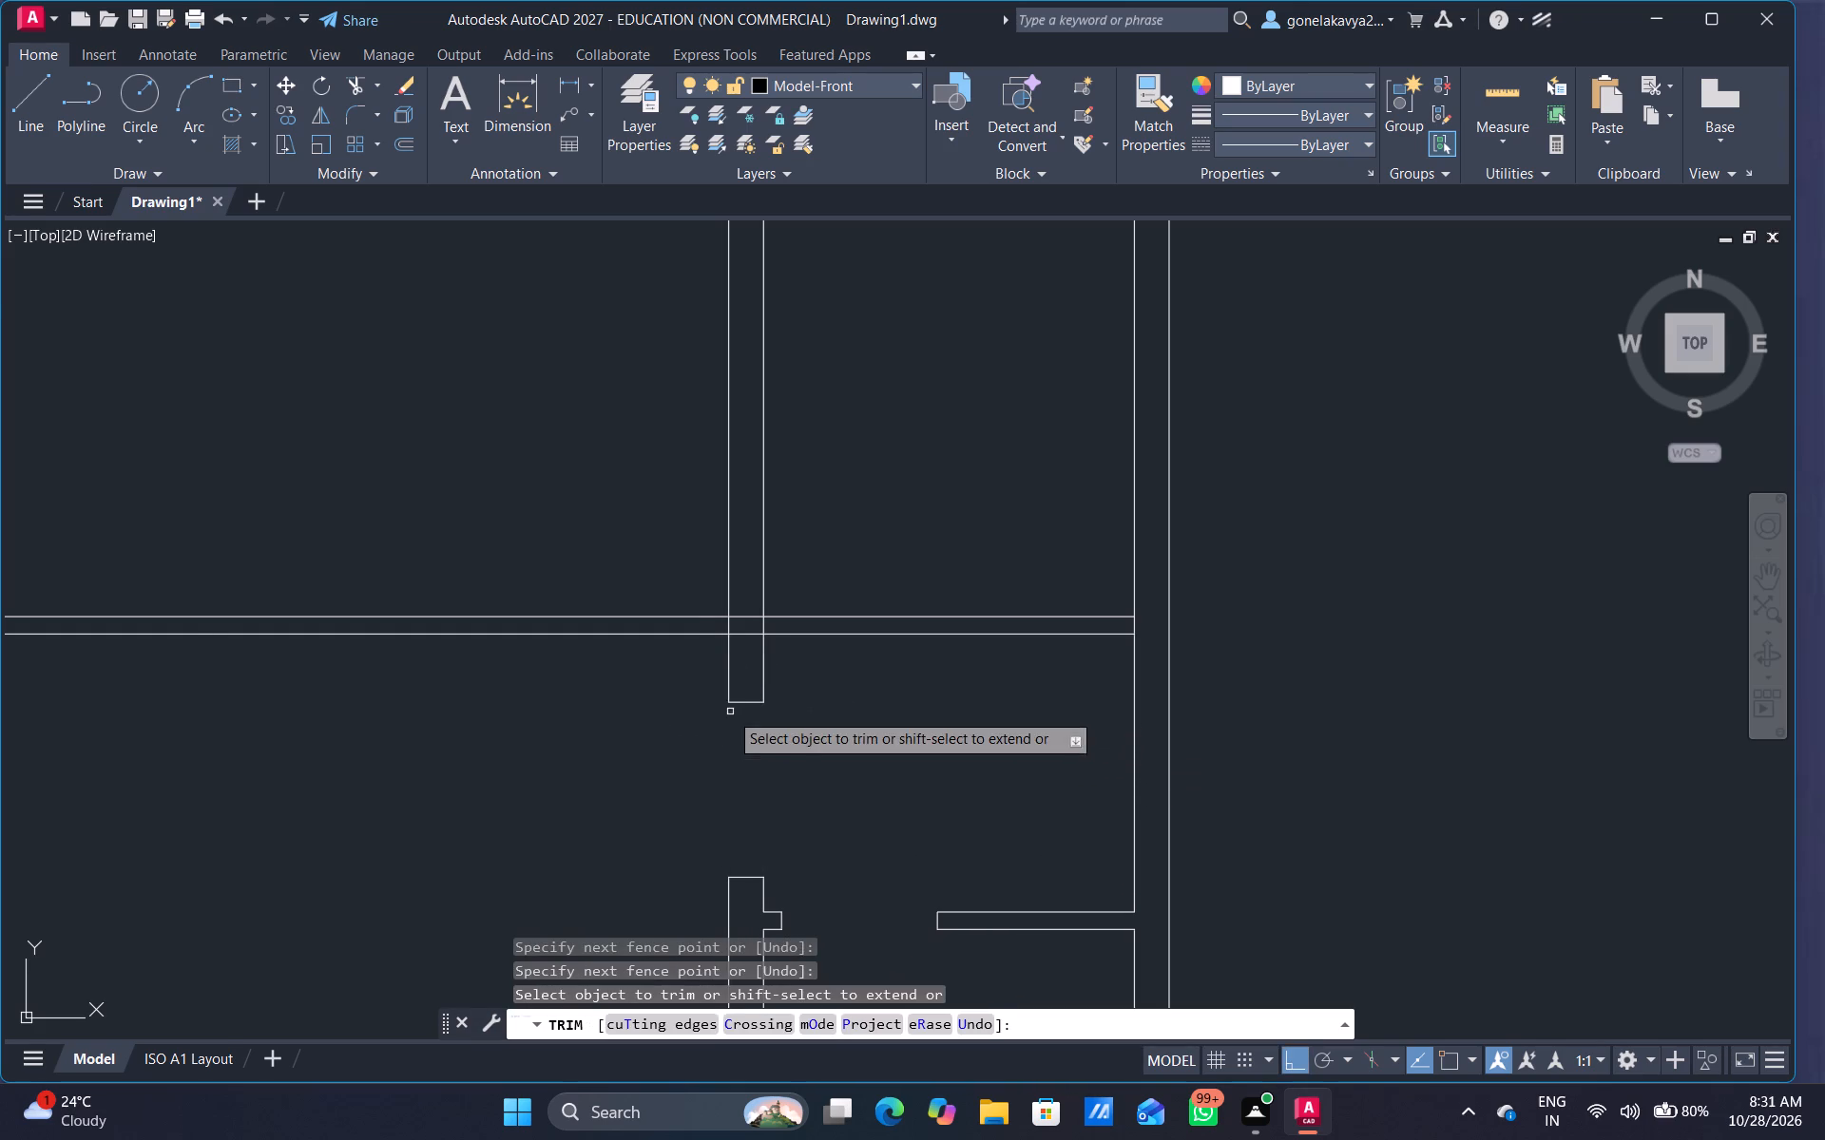
Trim both horizontal partition lines inside the vertical interior wall, and the wall's east line between them, just north of the new door opening.
scroll(754, 749, "down", 1)
middle_click_drag(831, 771, 818, 775)
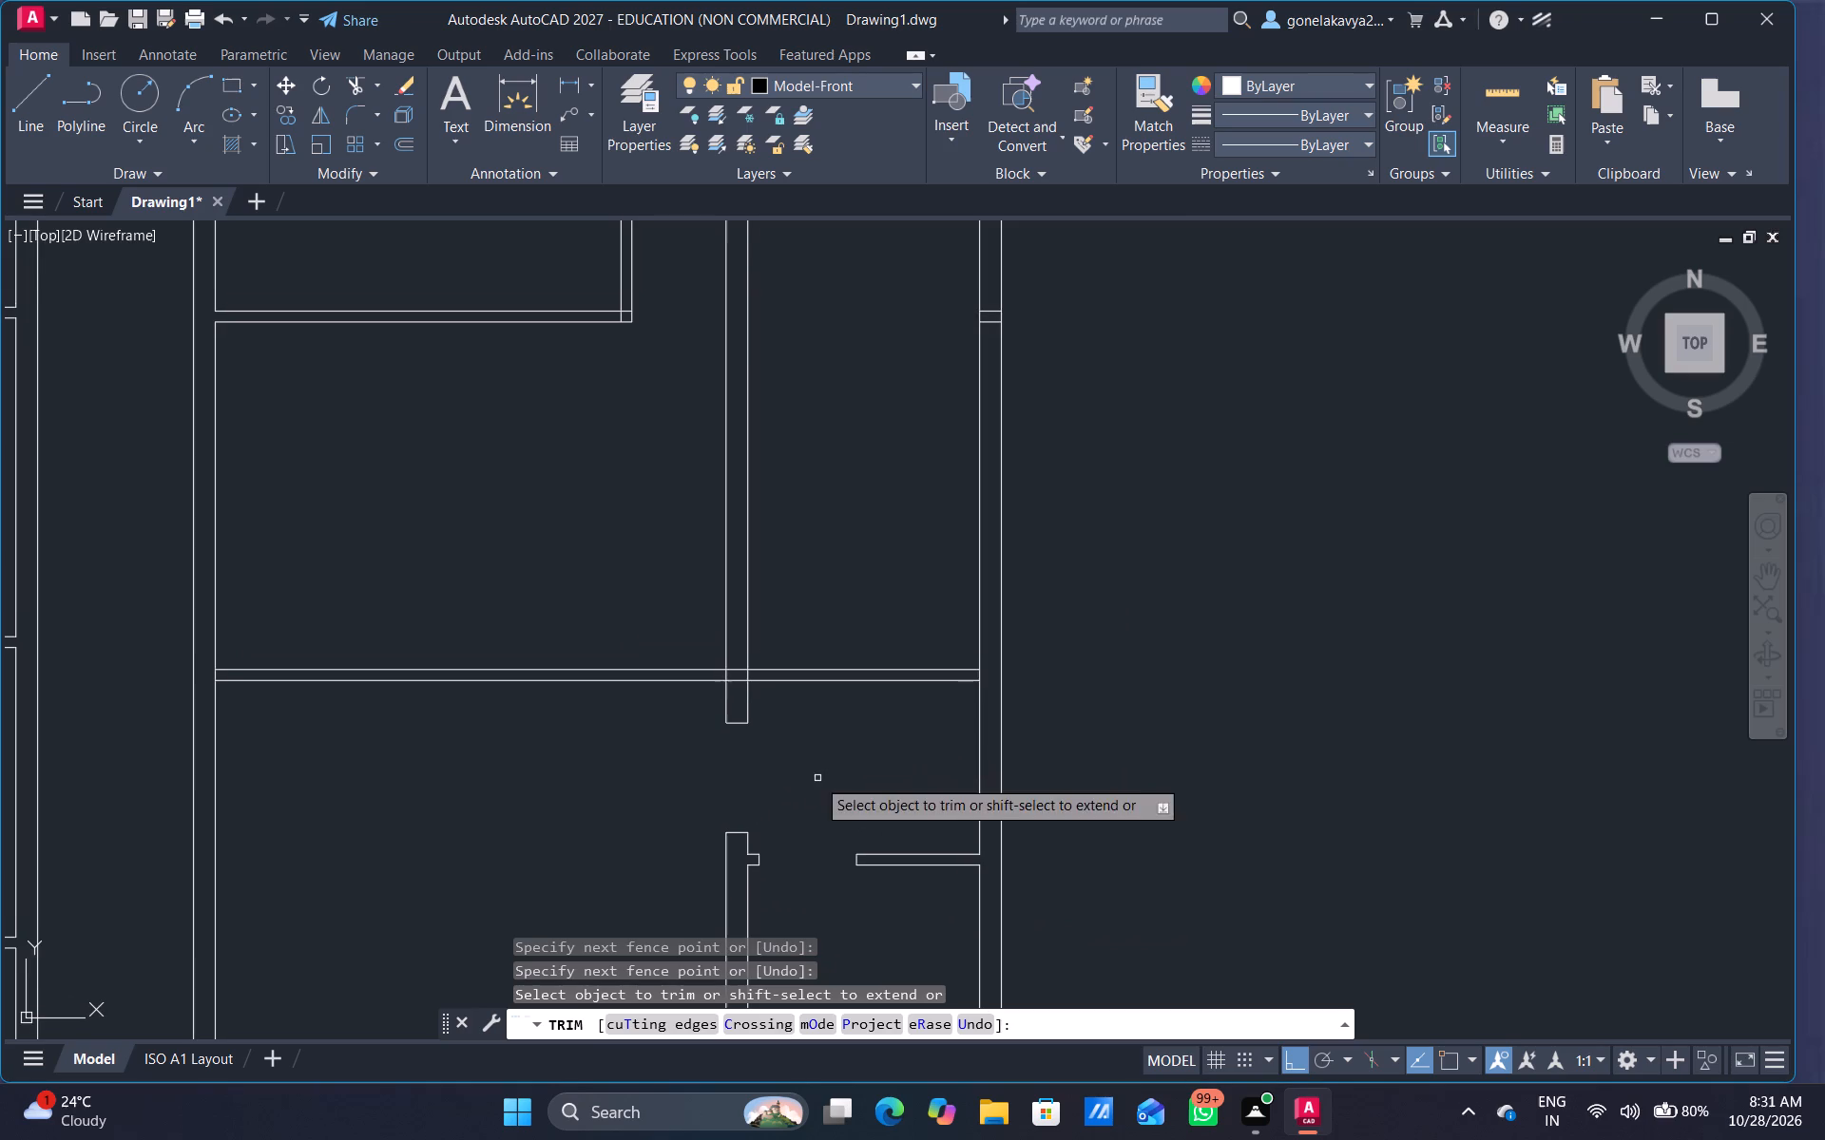
scroll(727, 724, "up", 1)
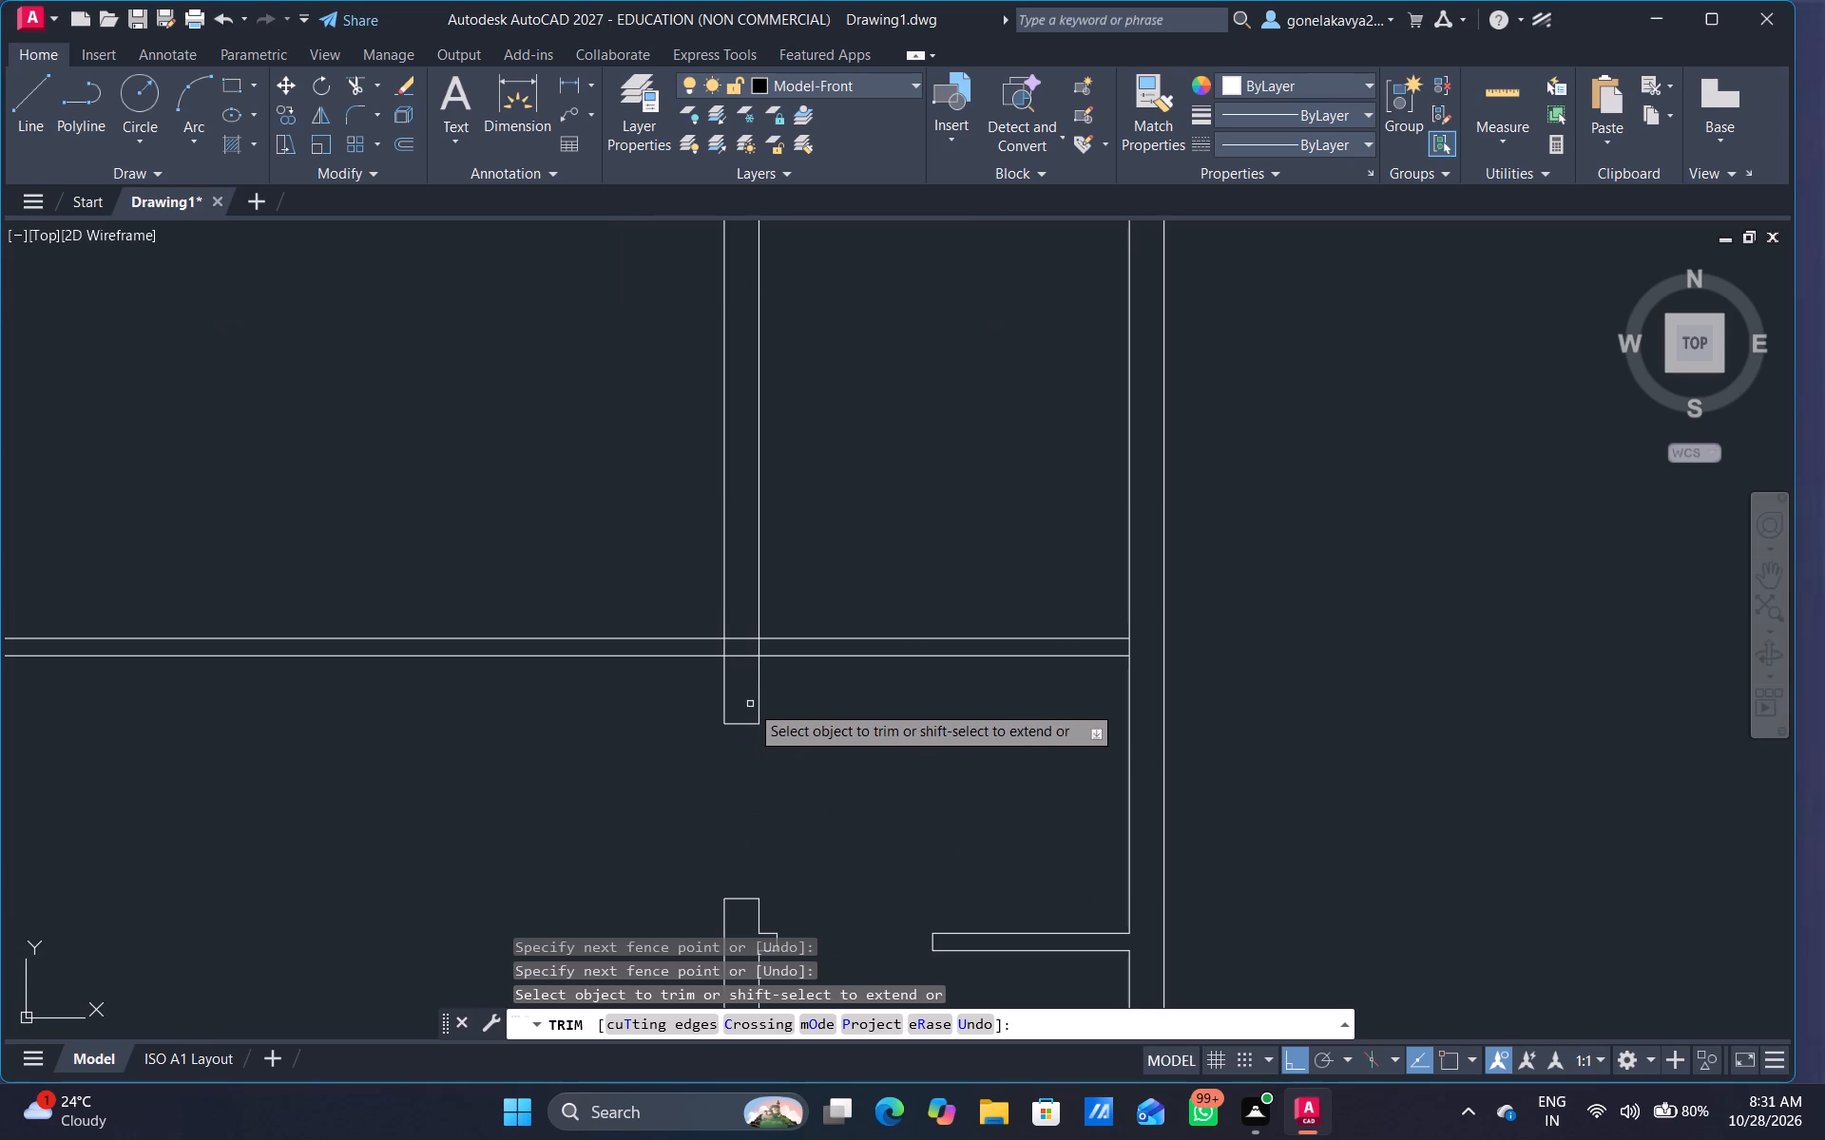
middle_click_drag(863, 747, 886, 812)
scroll(770, 748, "up", 1)
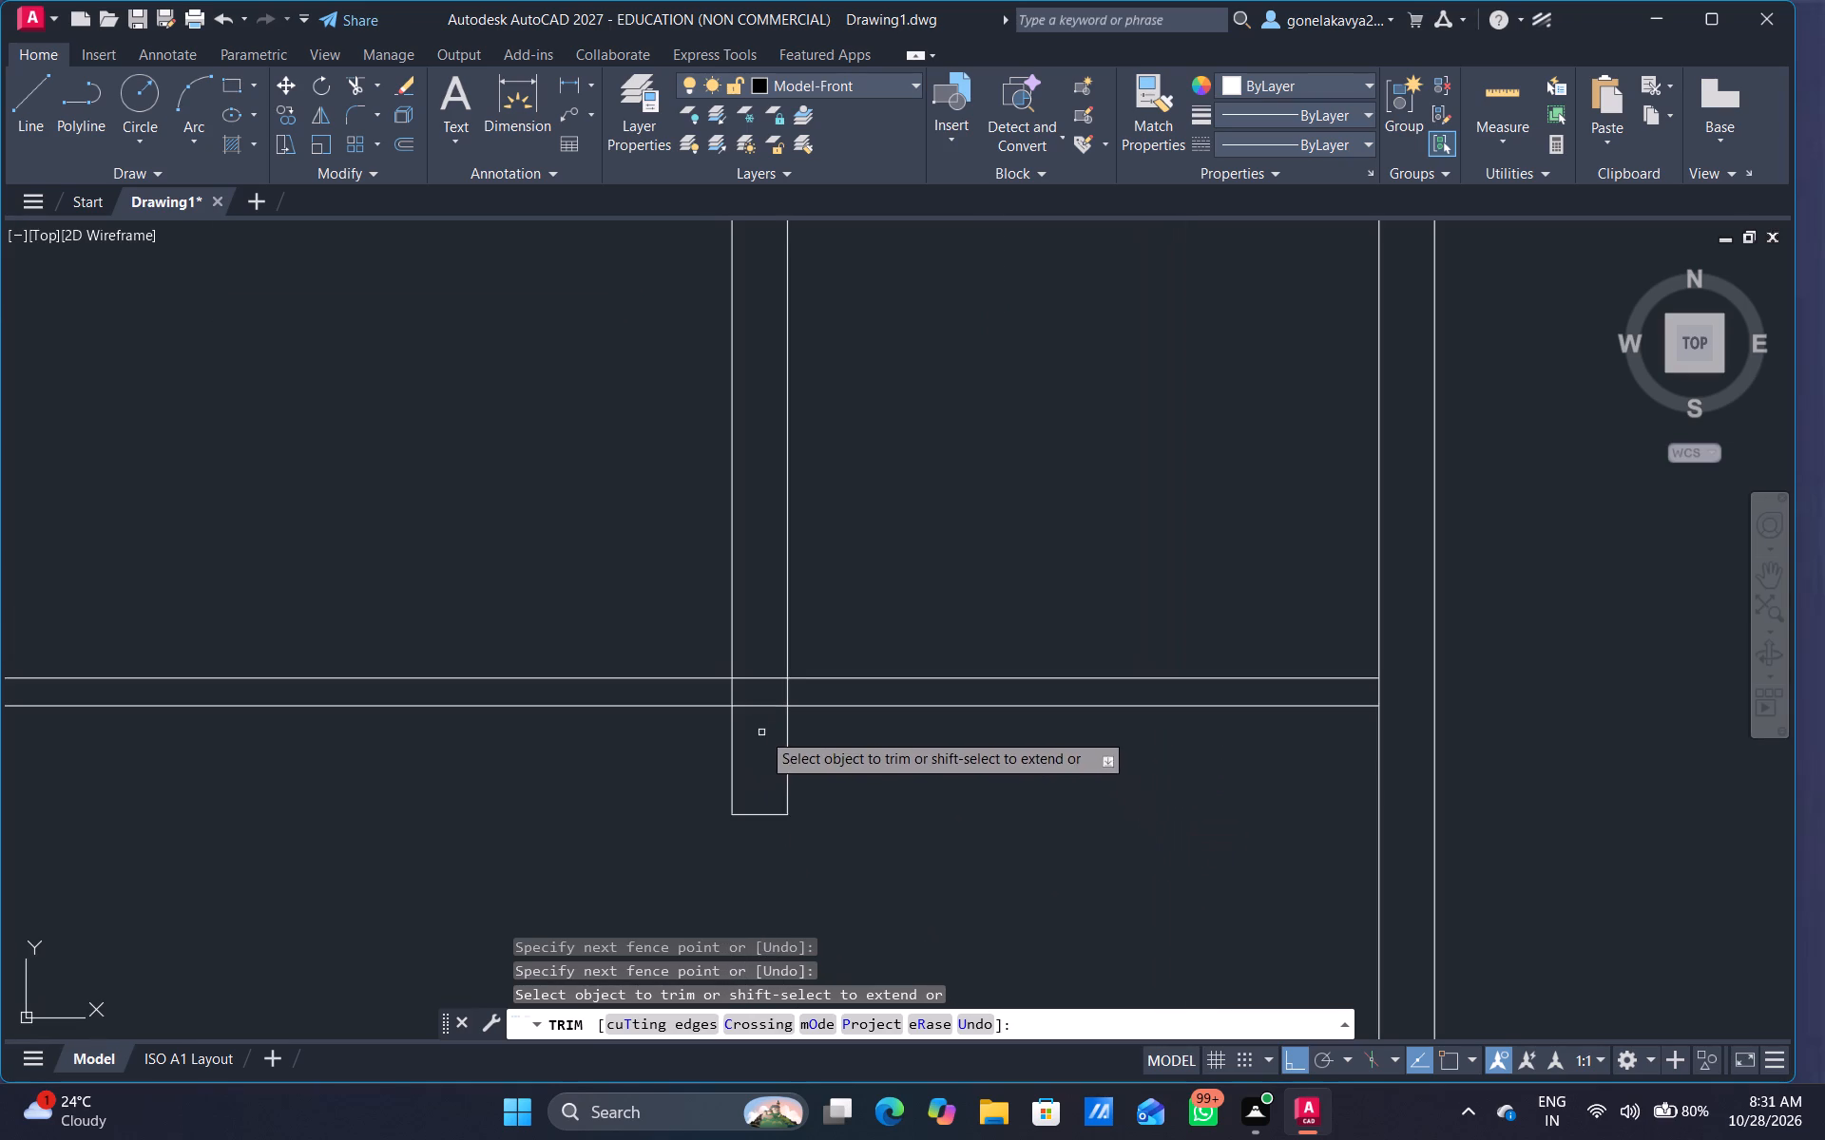
scroll(761, 731, "up", 1)
left_click_drag(745, 734, 824, 675)
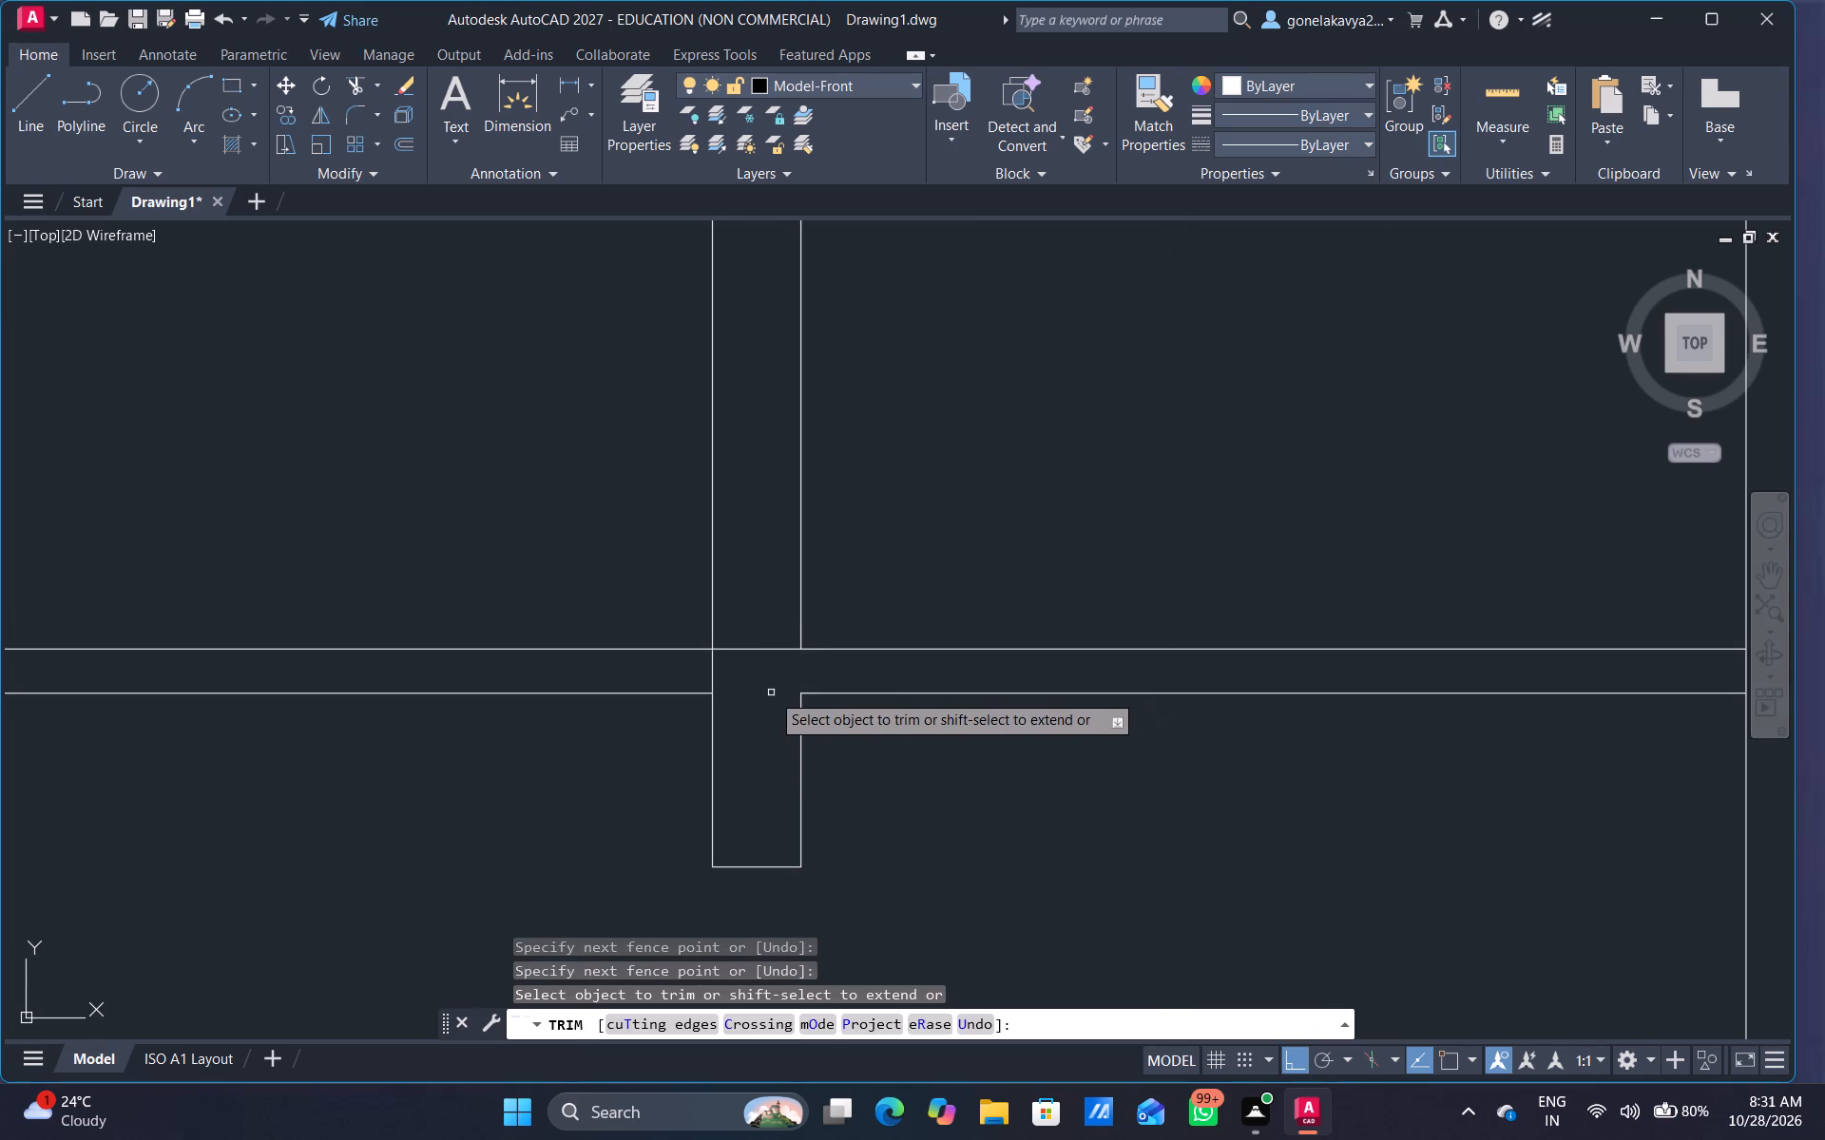
left_click_drag(757, 598, 757, 603)
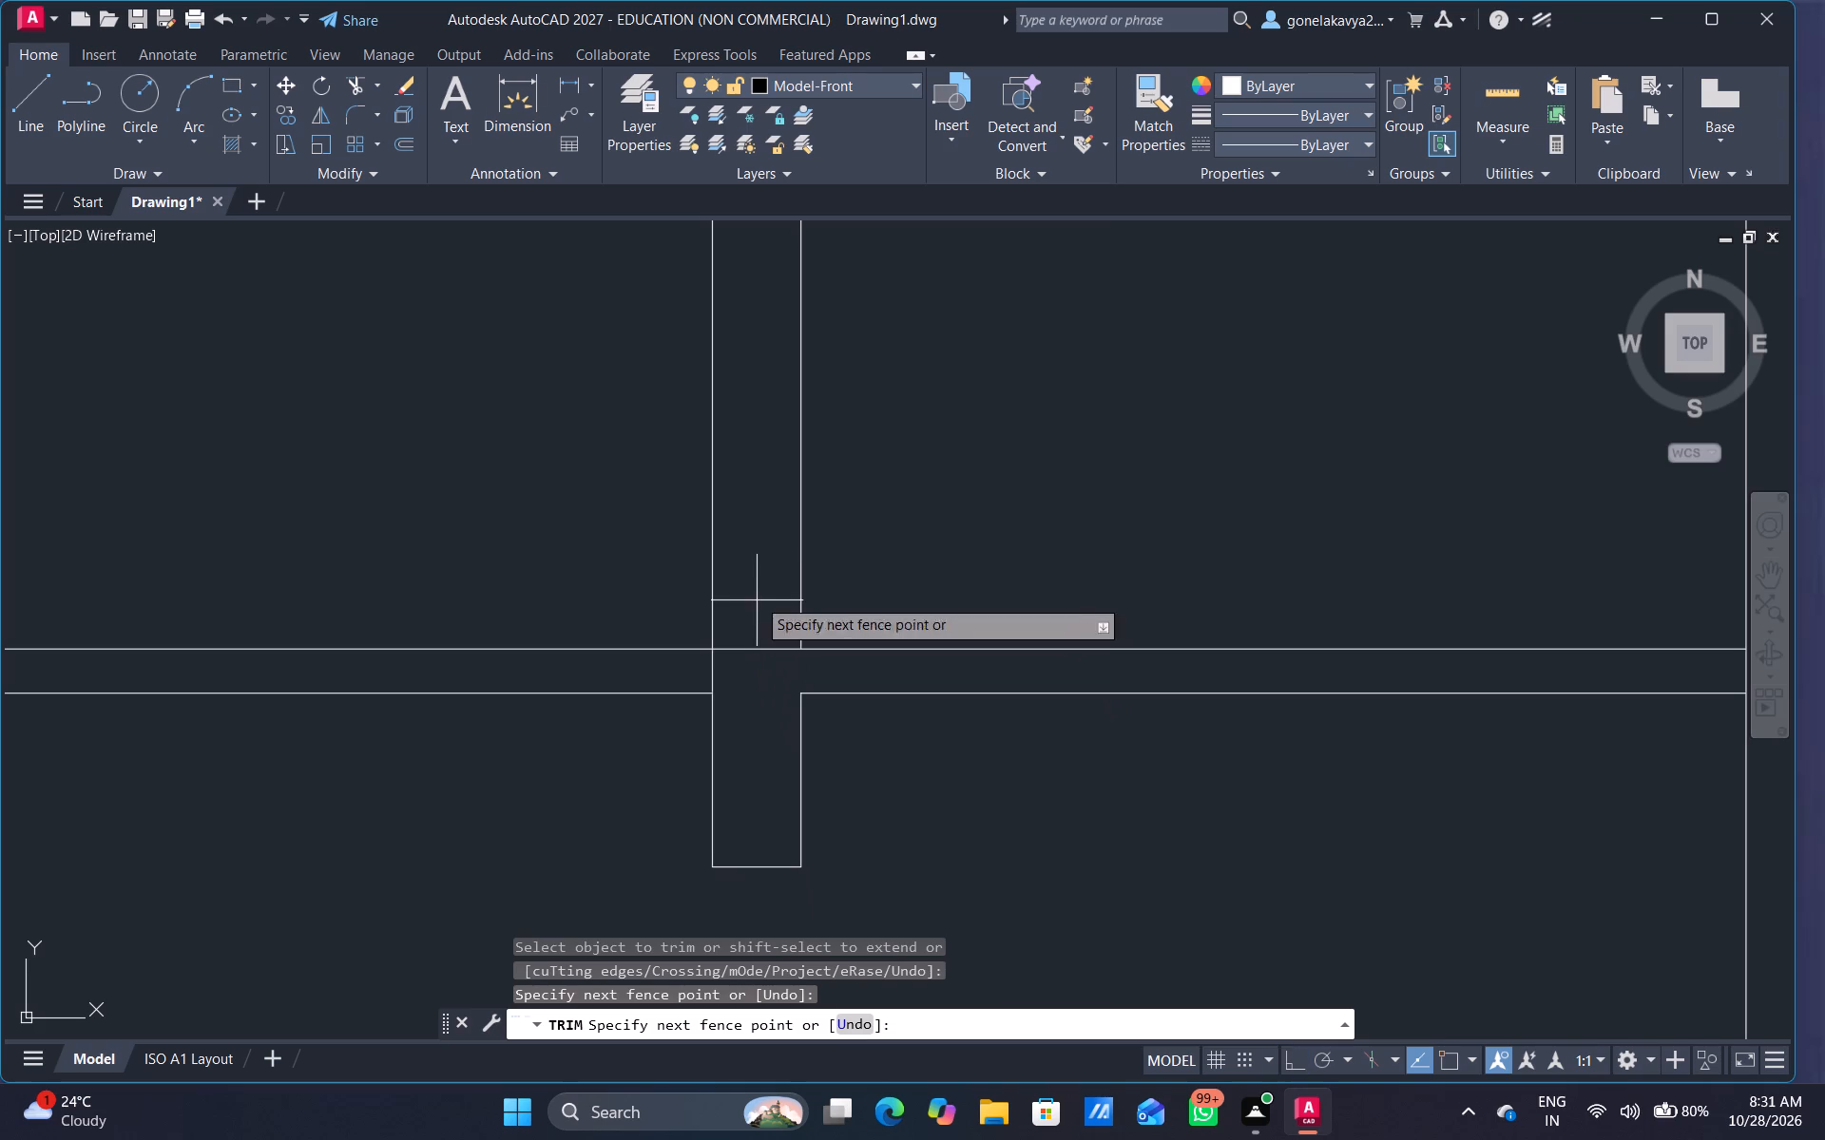
left_click_drag(757, 603, 753, 695)
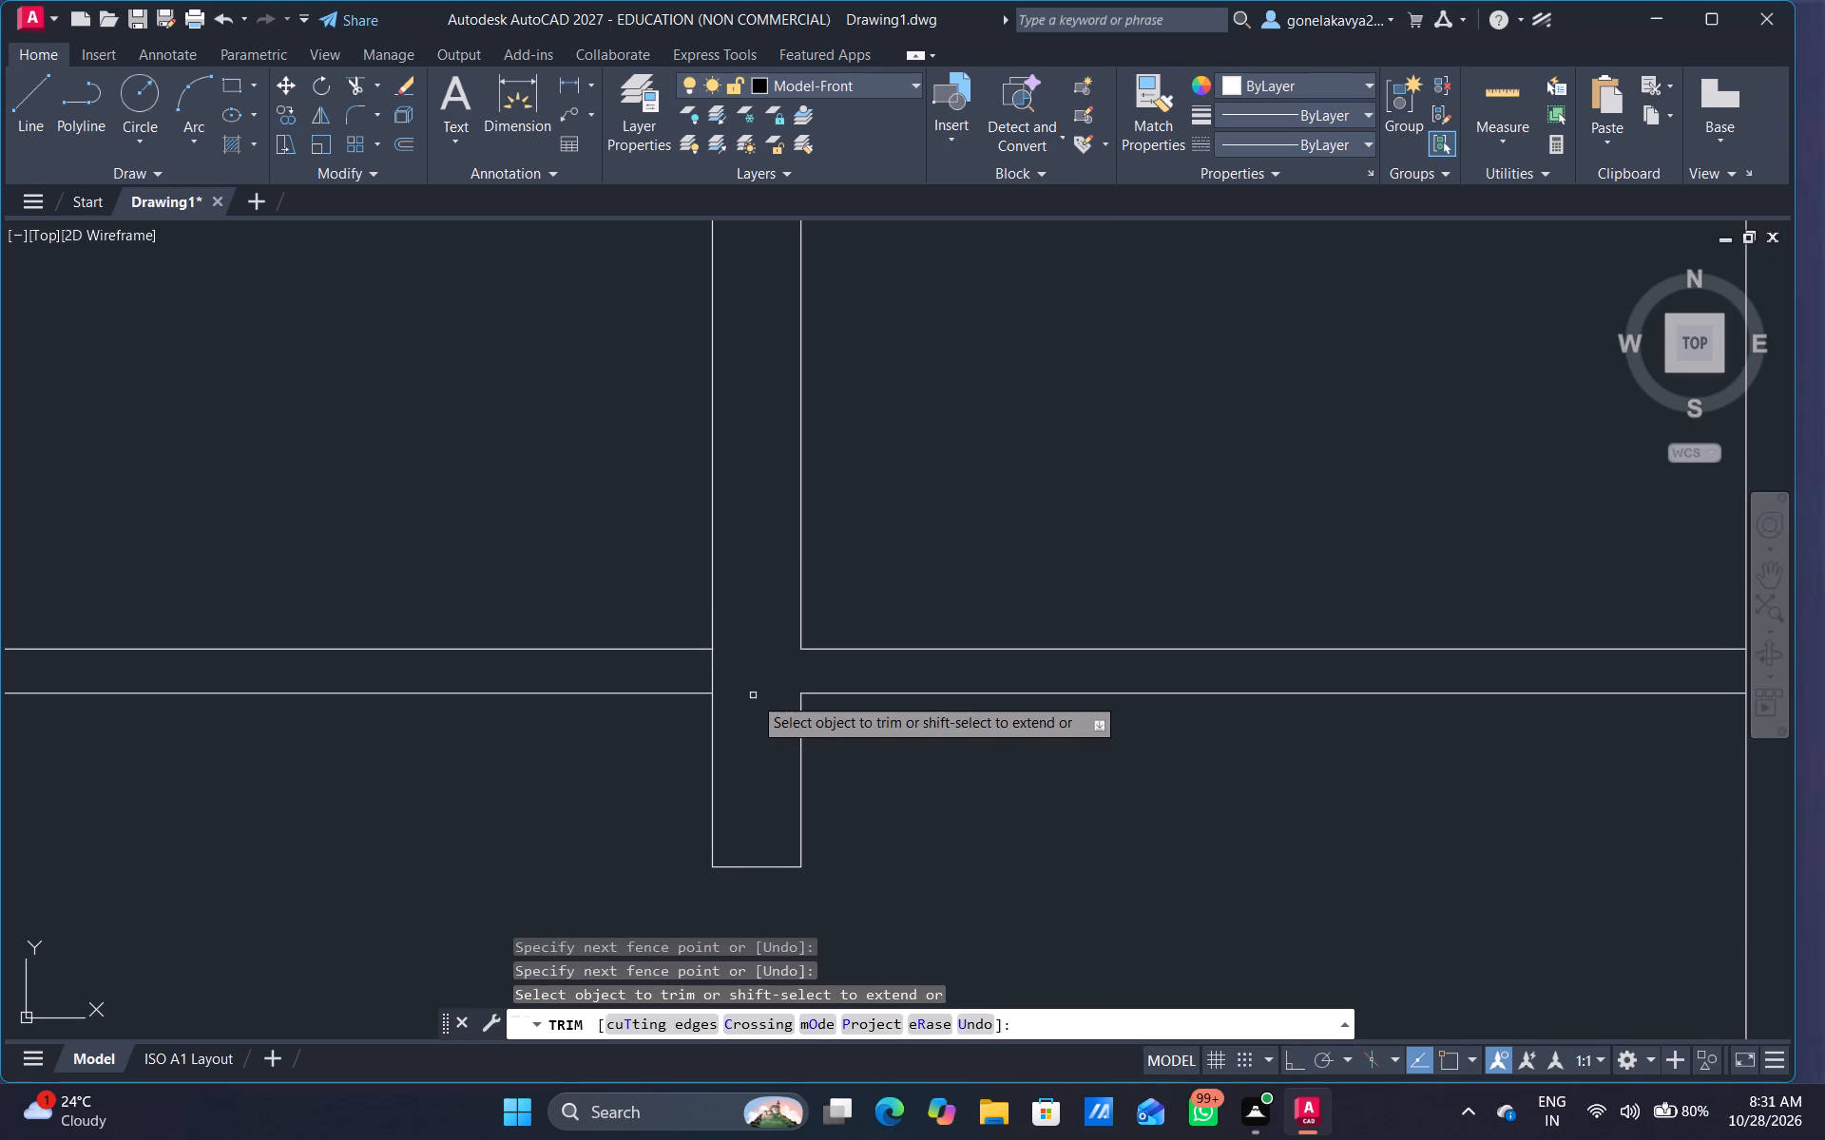
scroll(752, 728, "down", 1)
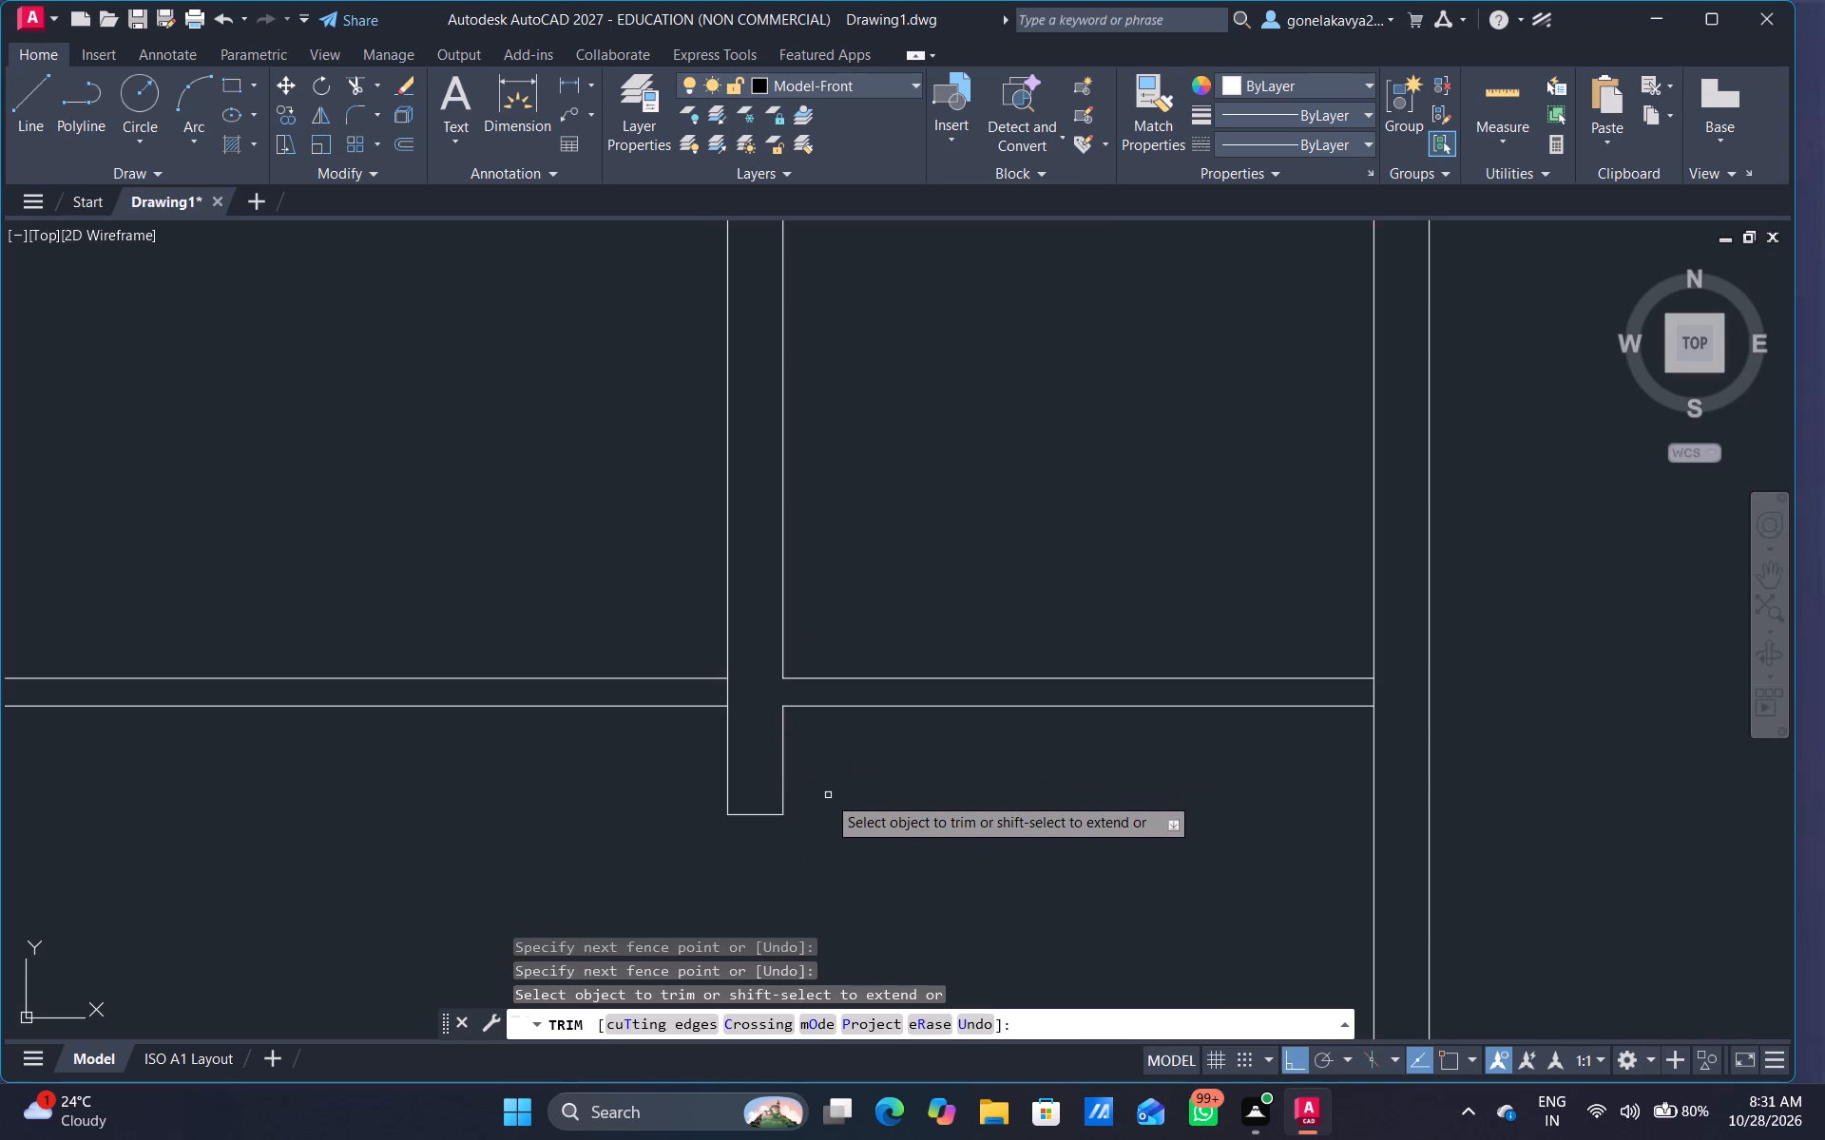
scroll(833, 791, "down", 1)
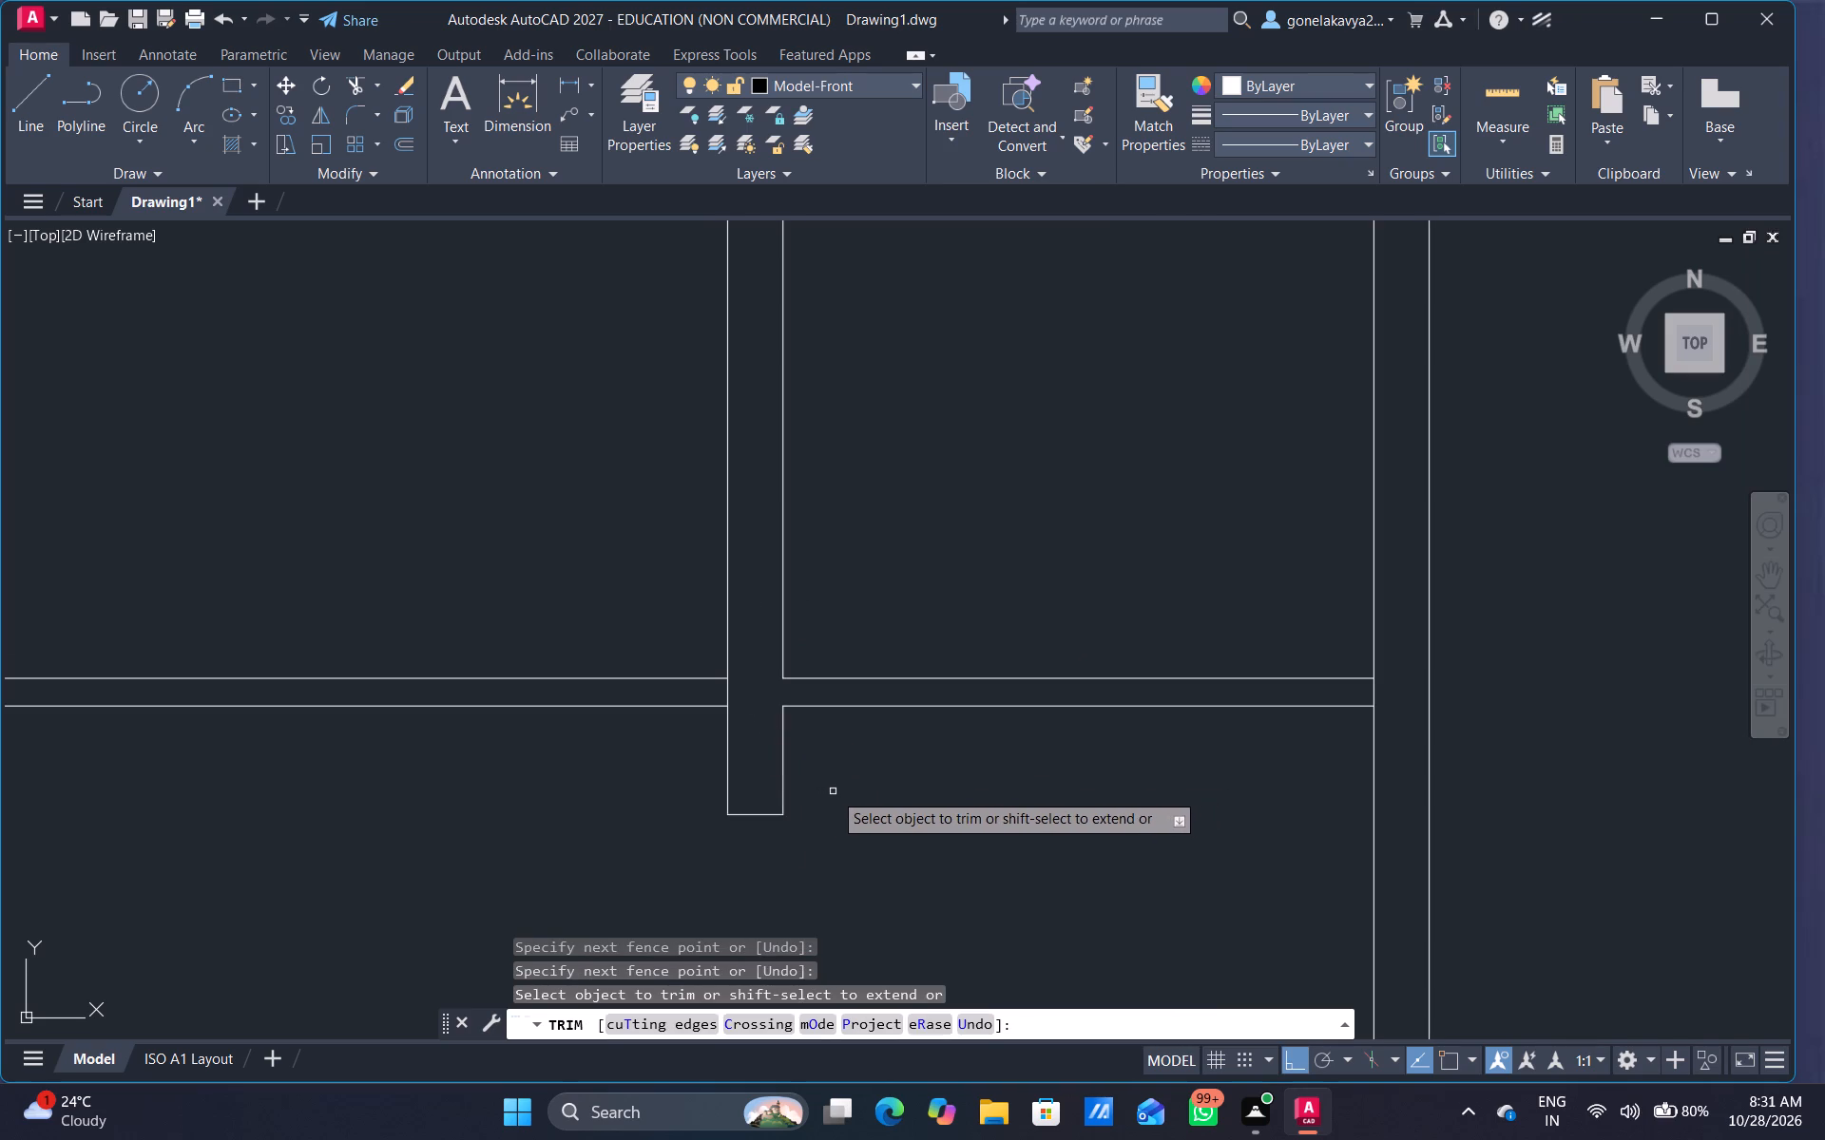
Offset the west line of the vertical interior wall 9" to the west, across the horizontal partition.
middle_click_drag(837, 843, 837, 874)
key("Escape")
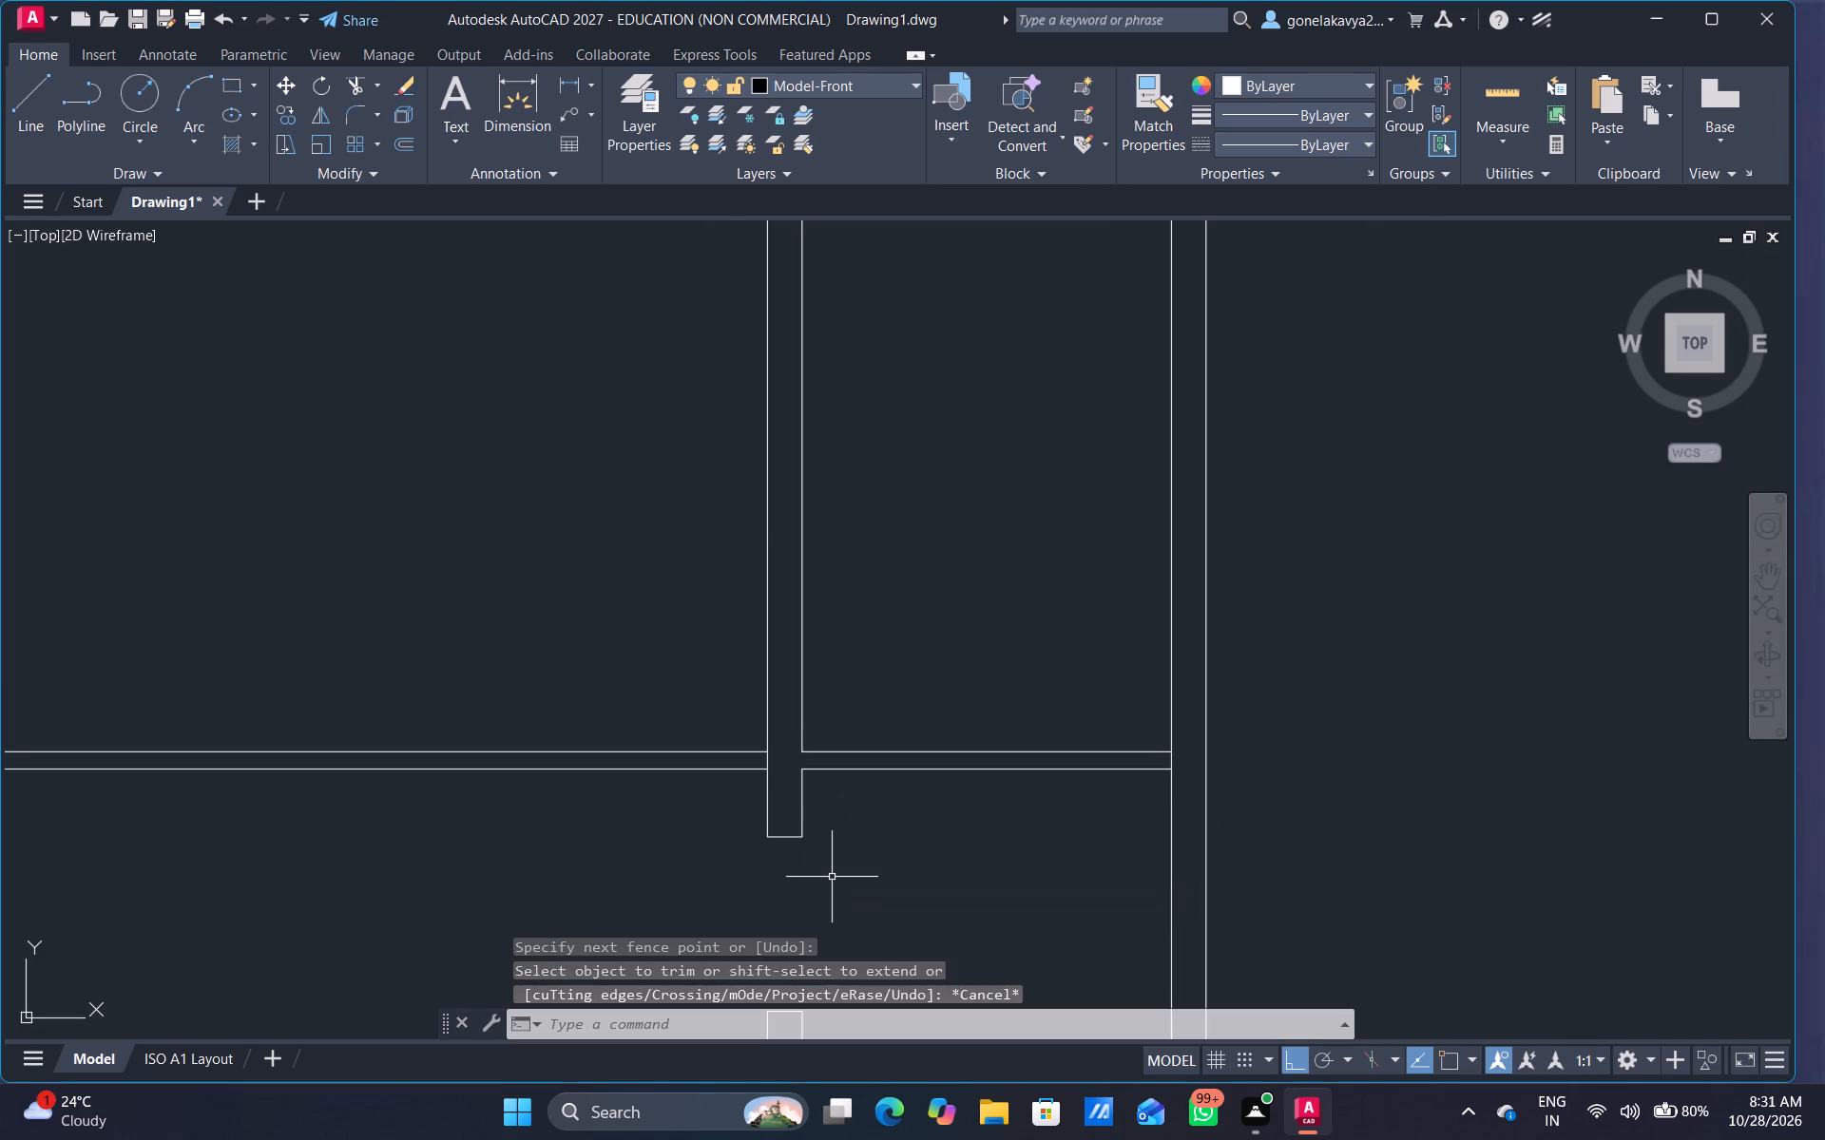
key("o")
key("Return")
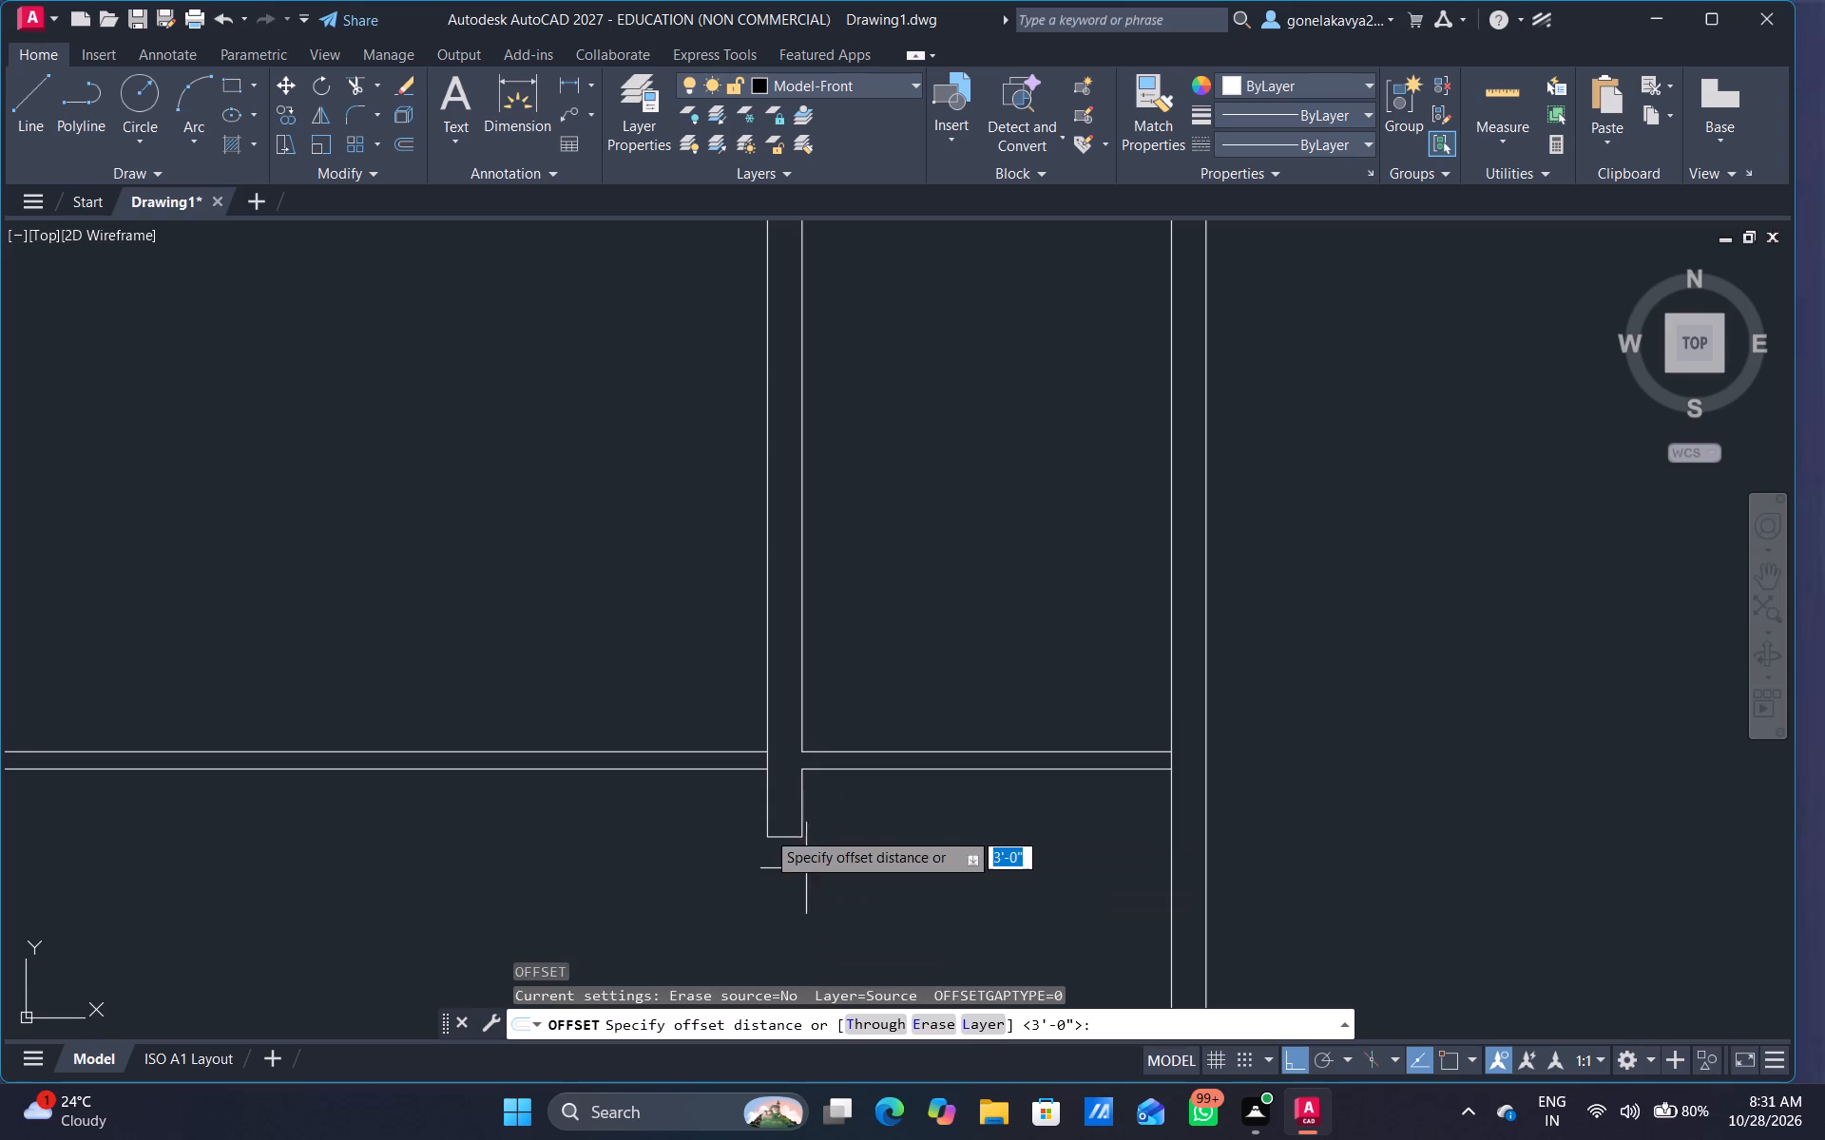
left_click_drag(781, 711, 710, 720)
left_click(710, 720)
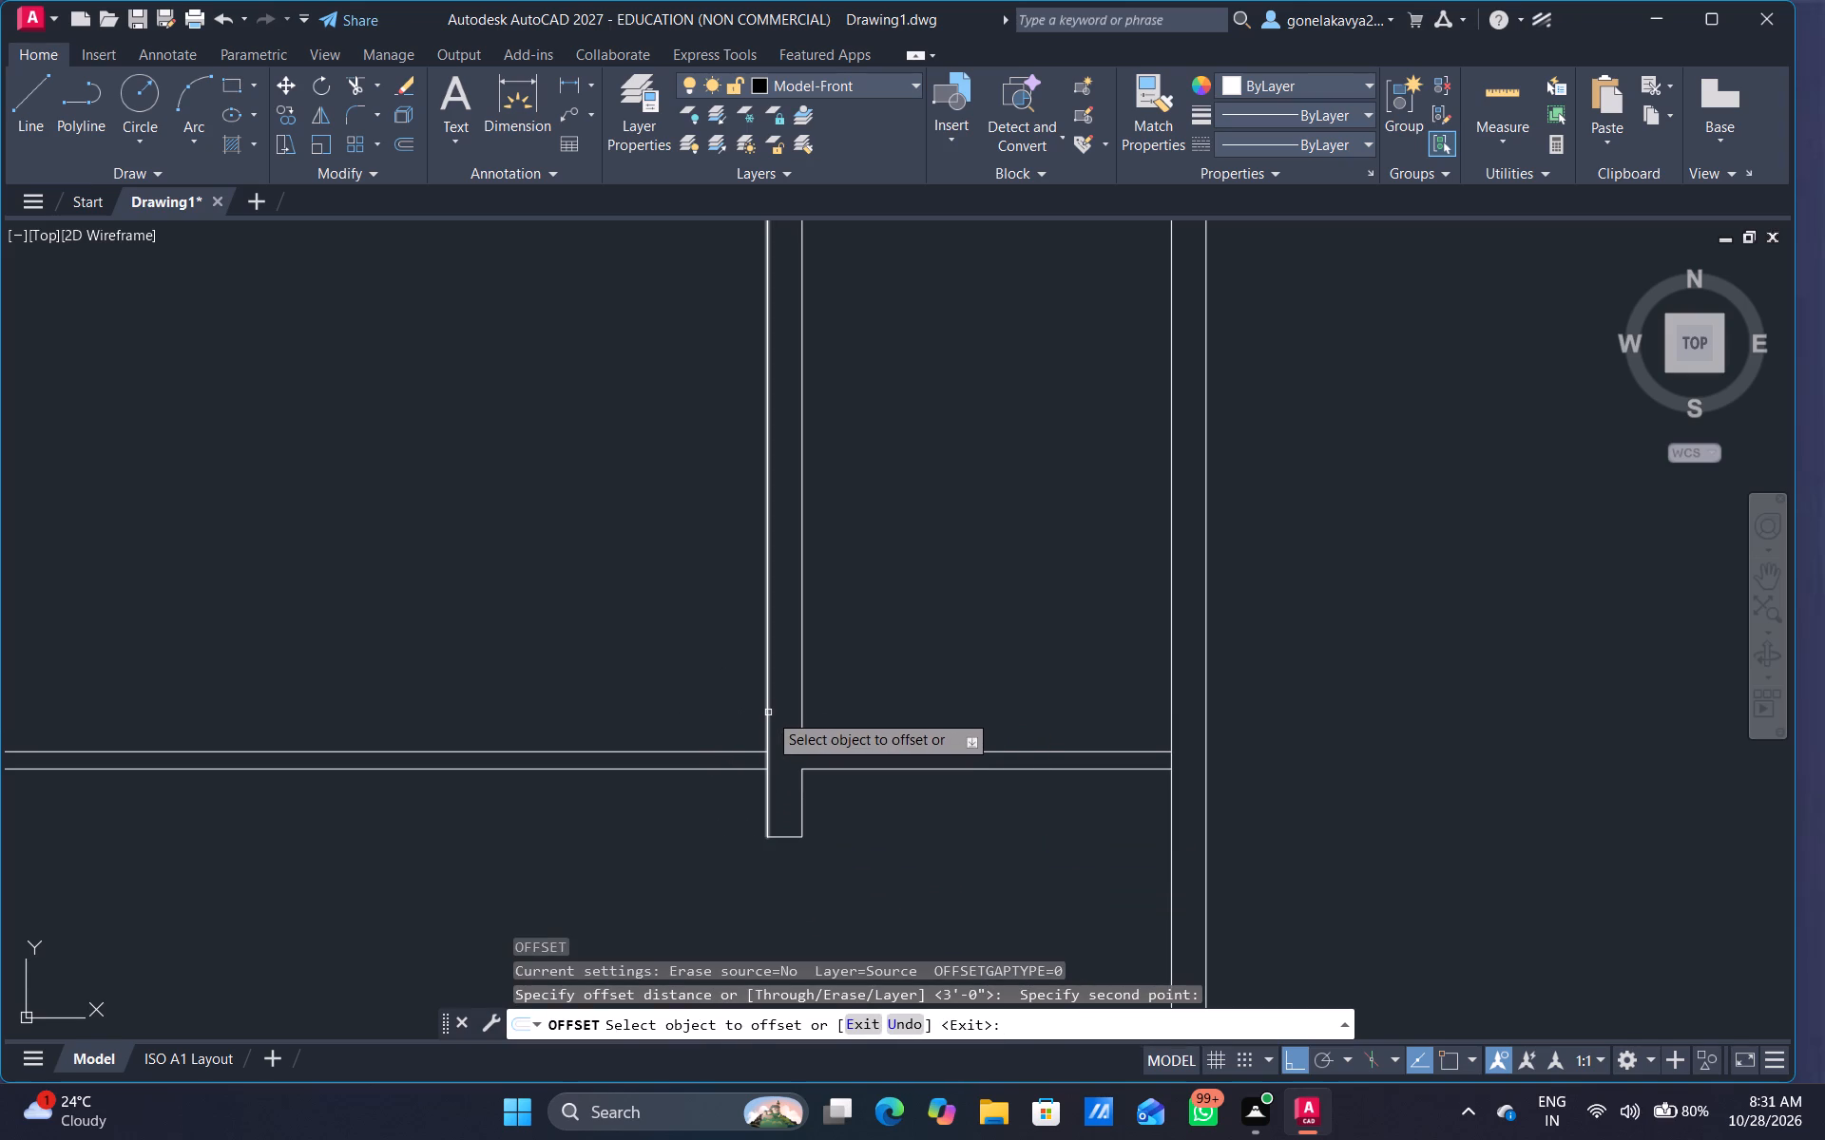
left_click(768, 712)
type("9\"")
key("Return")
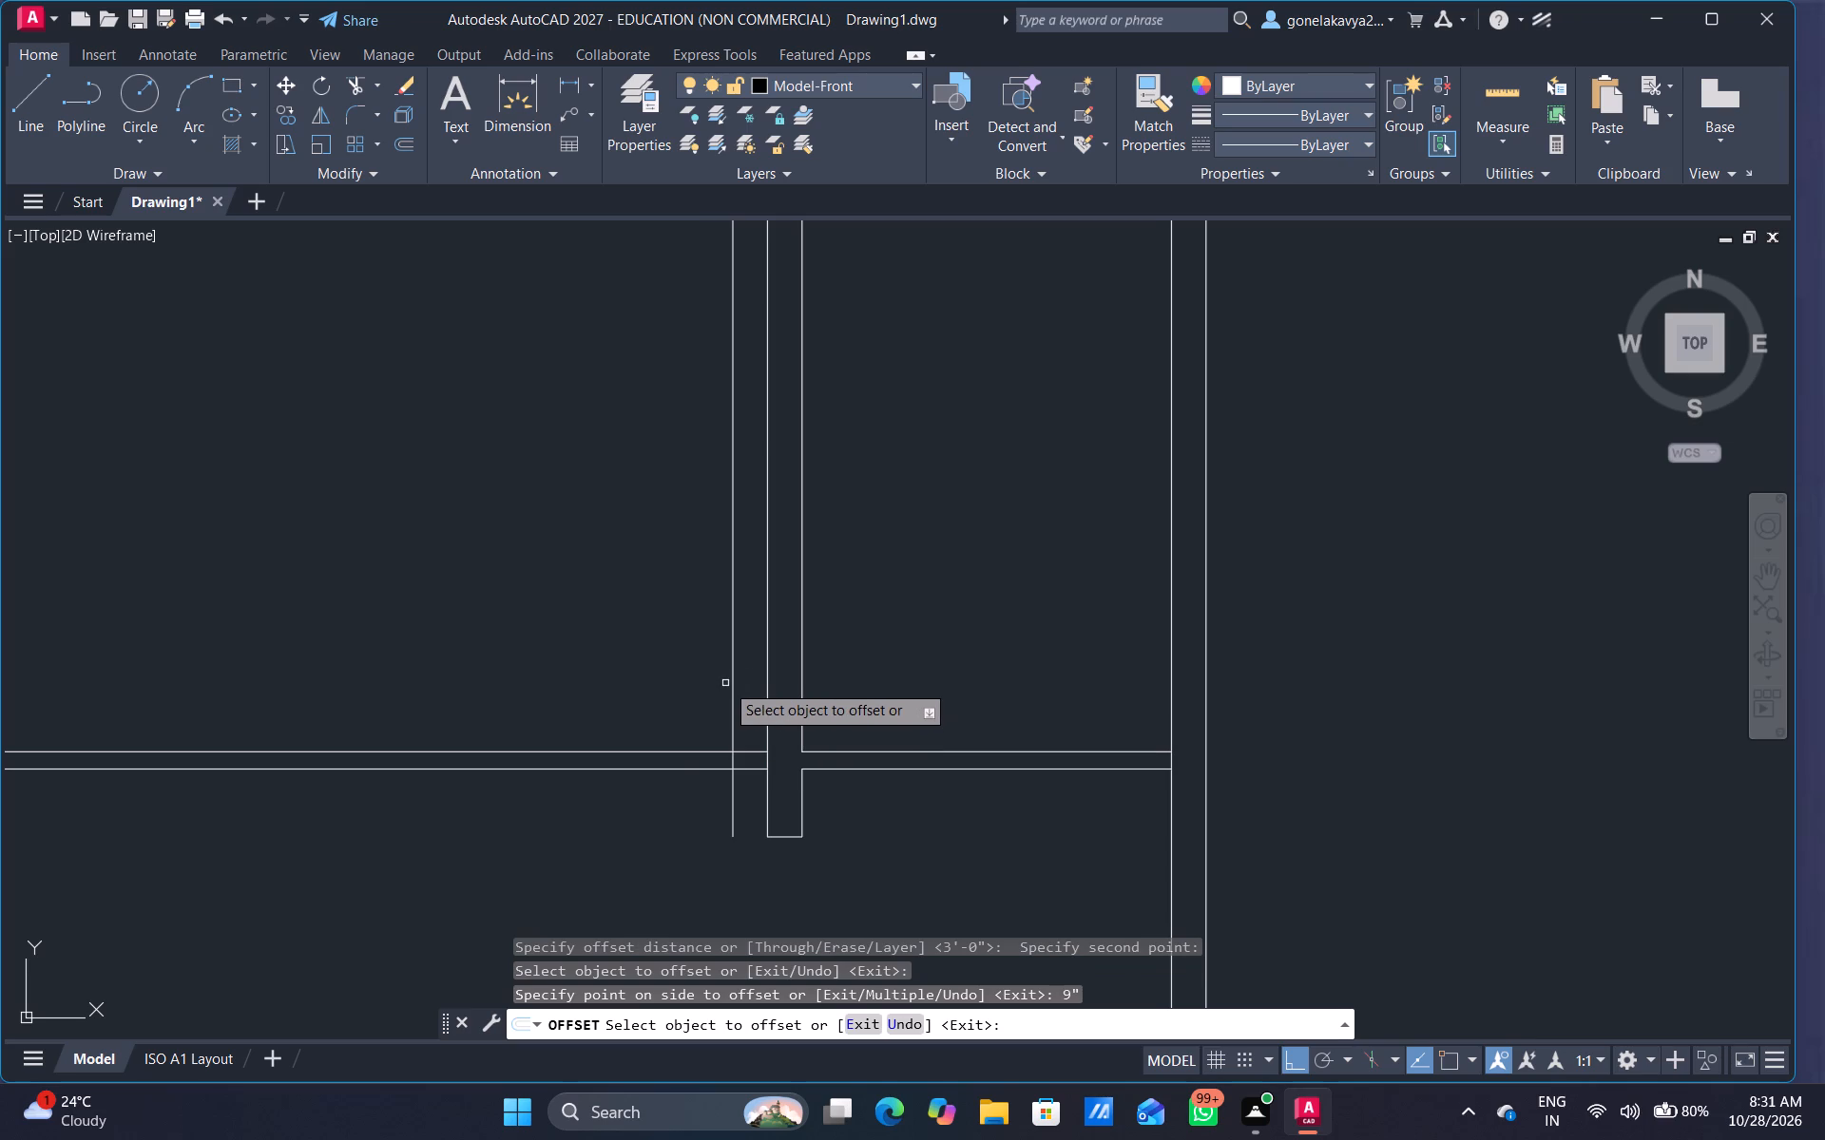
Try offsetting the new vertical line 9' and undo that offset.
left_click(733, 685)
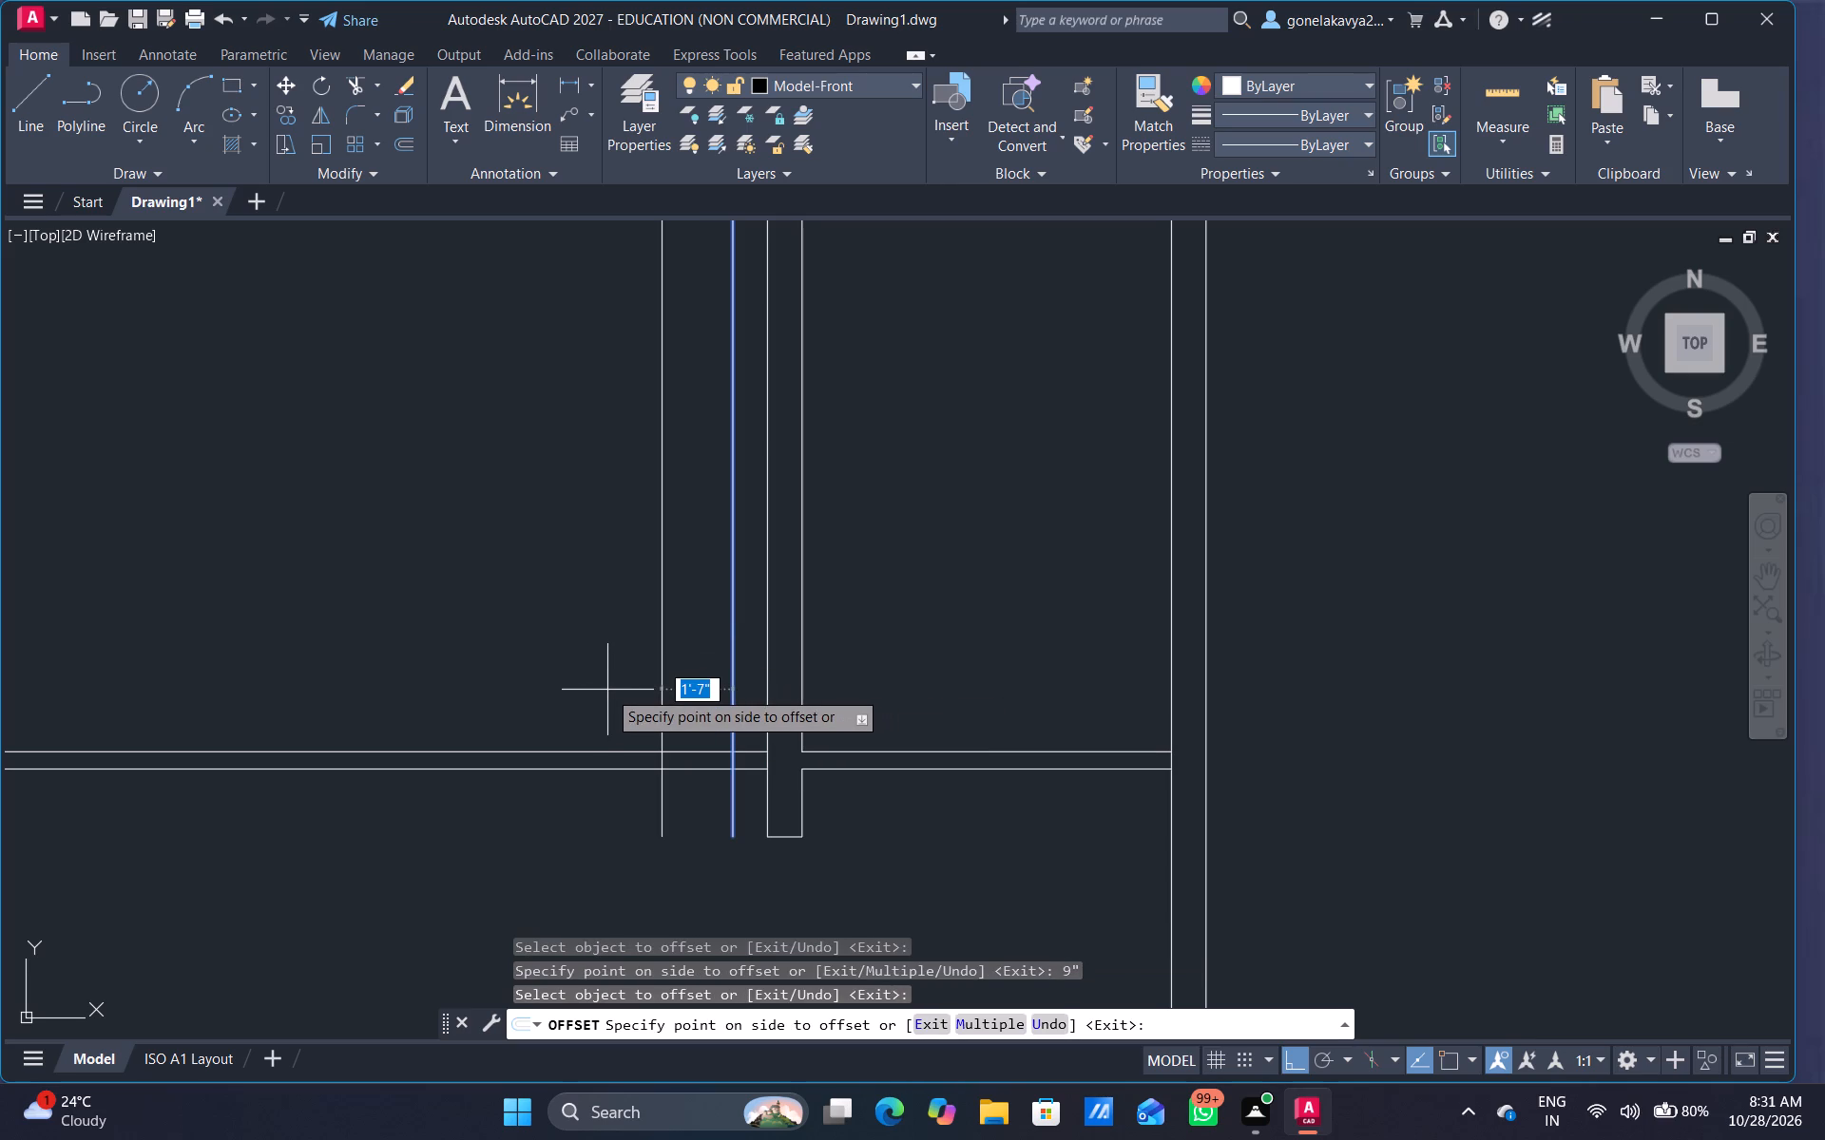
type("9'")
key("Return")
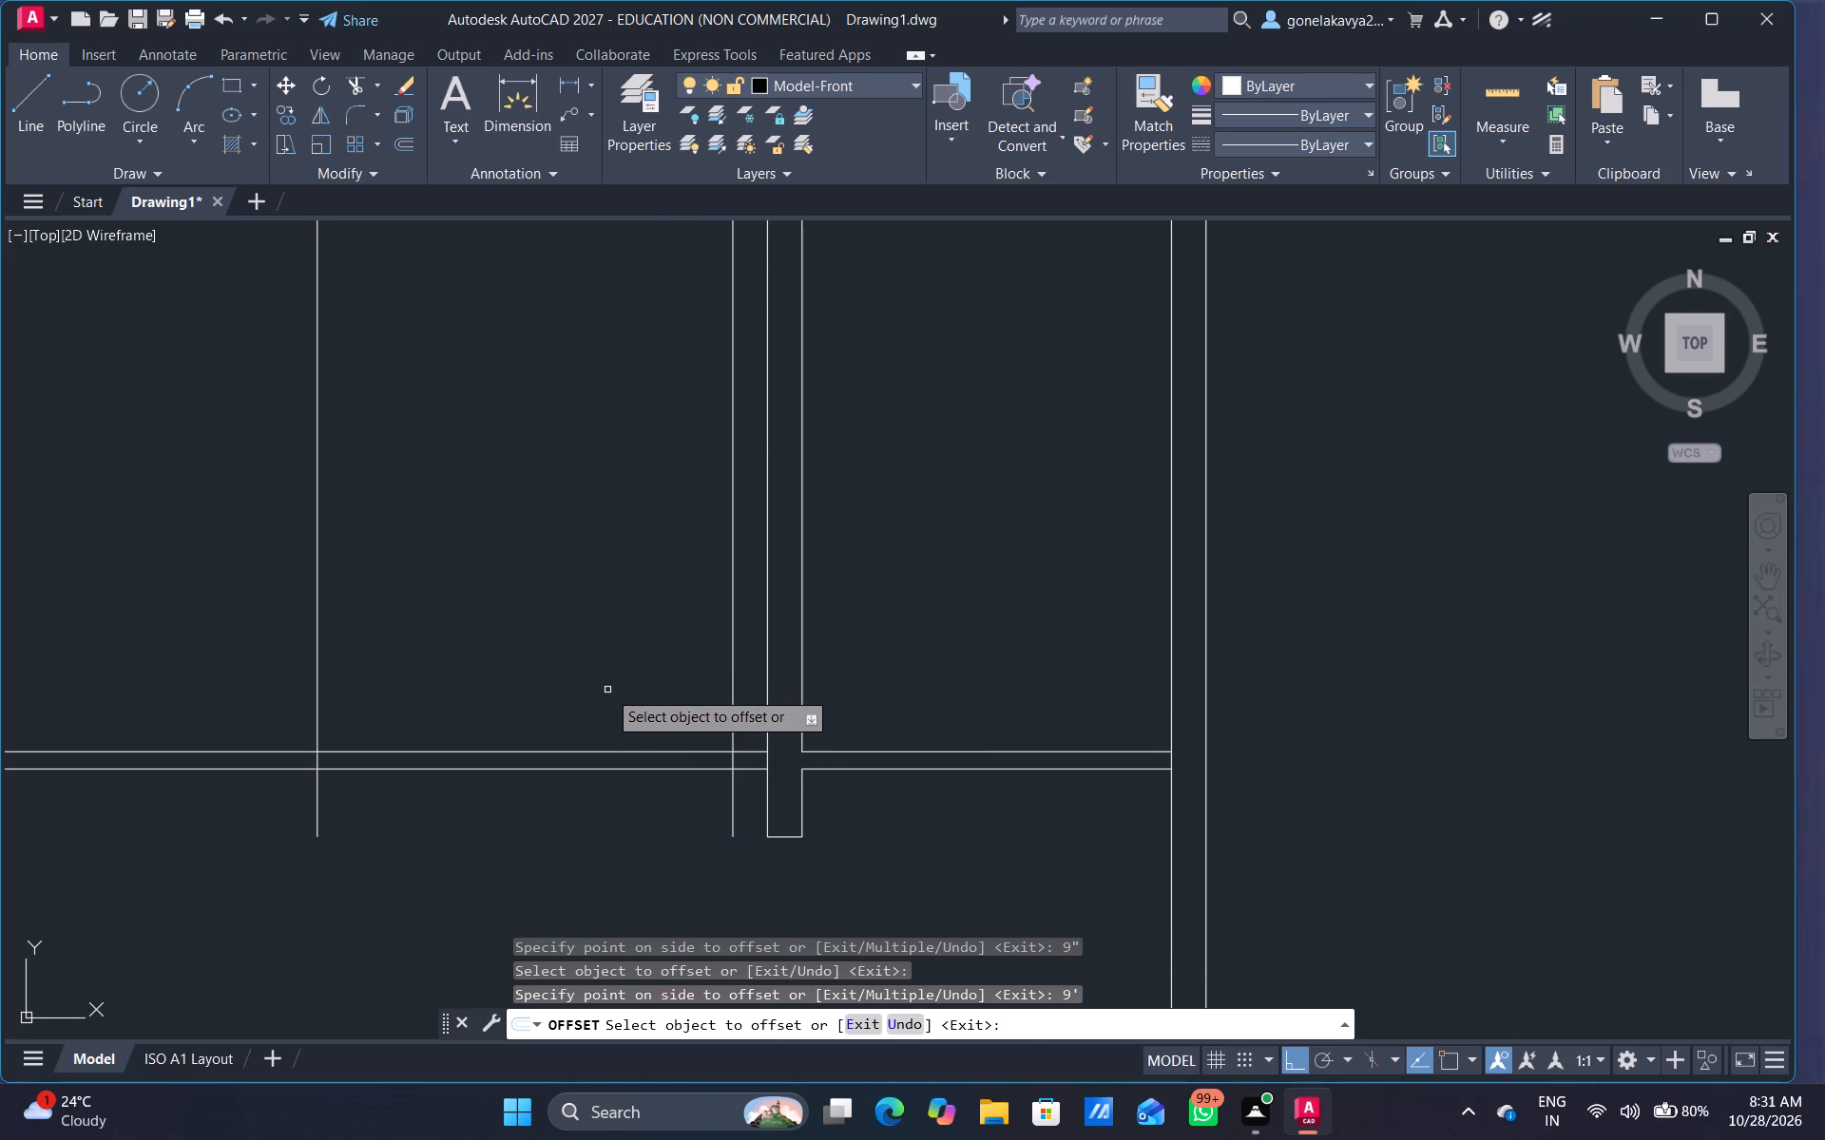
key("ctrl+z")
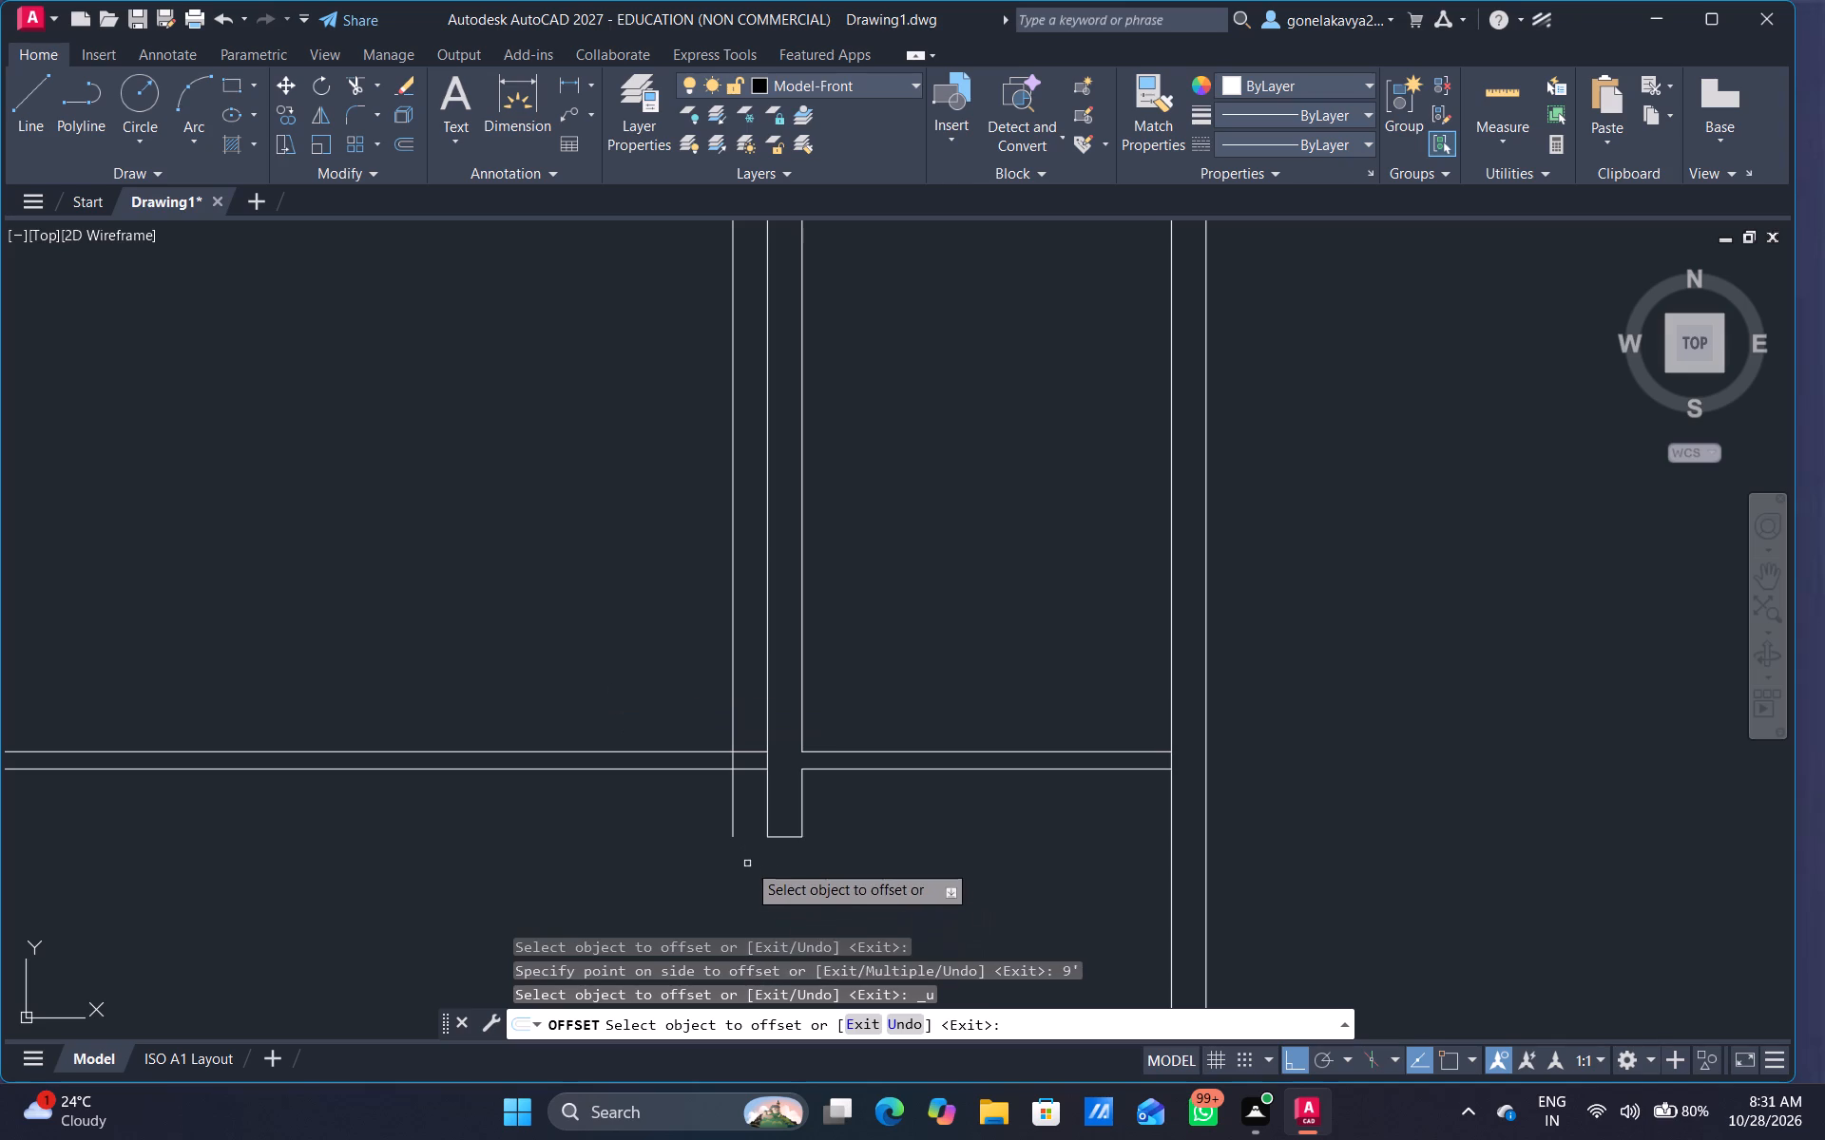
Offset the new vertical line 3' west to mark the other side of the door opening.
left_click(736, 810)
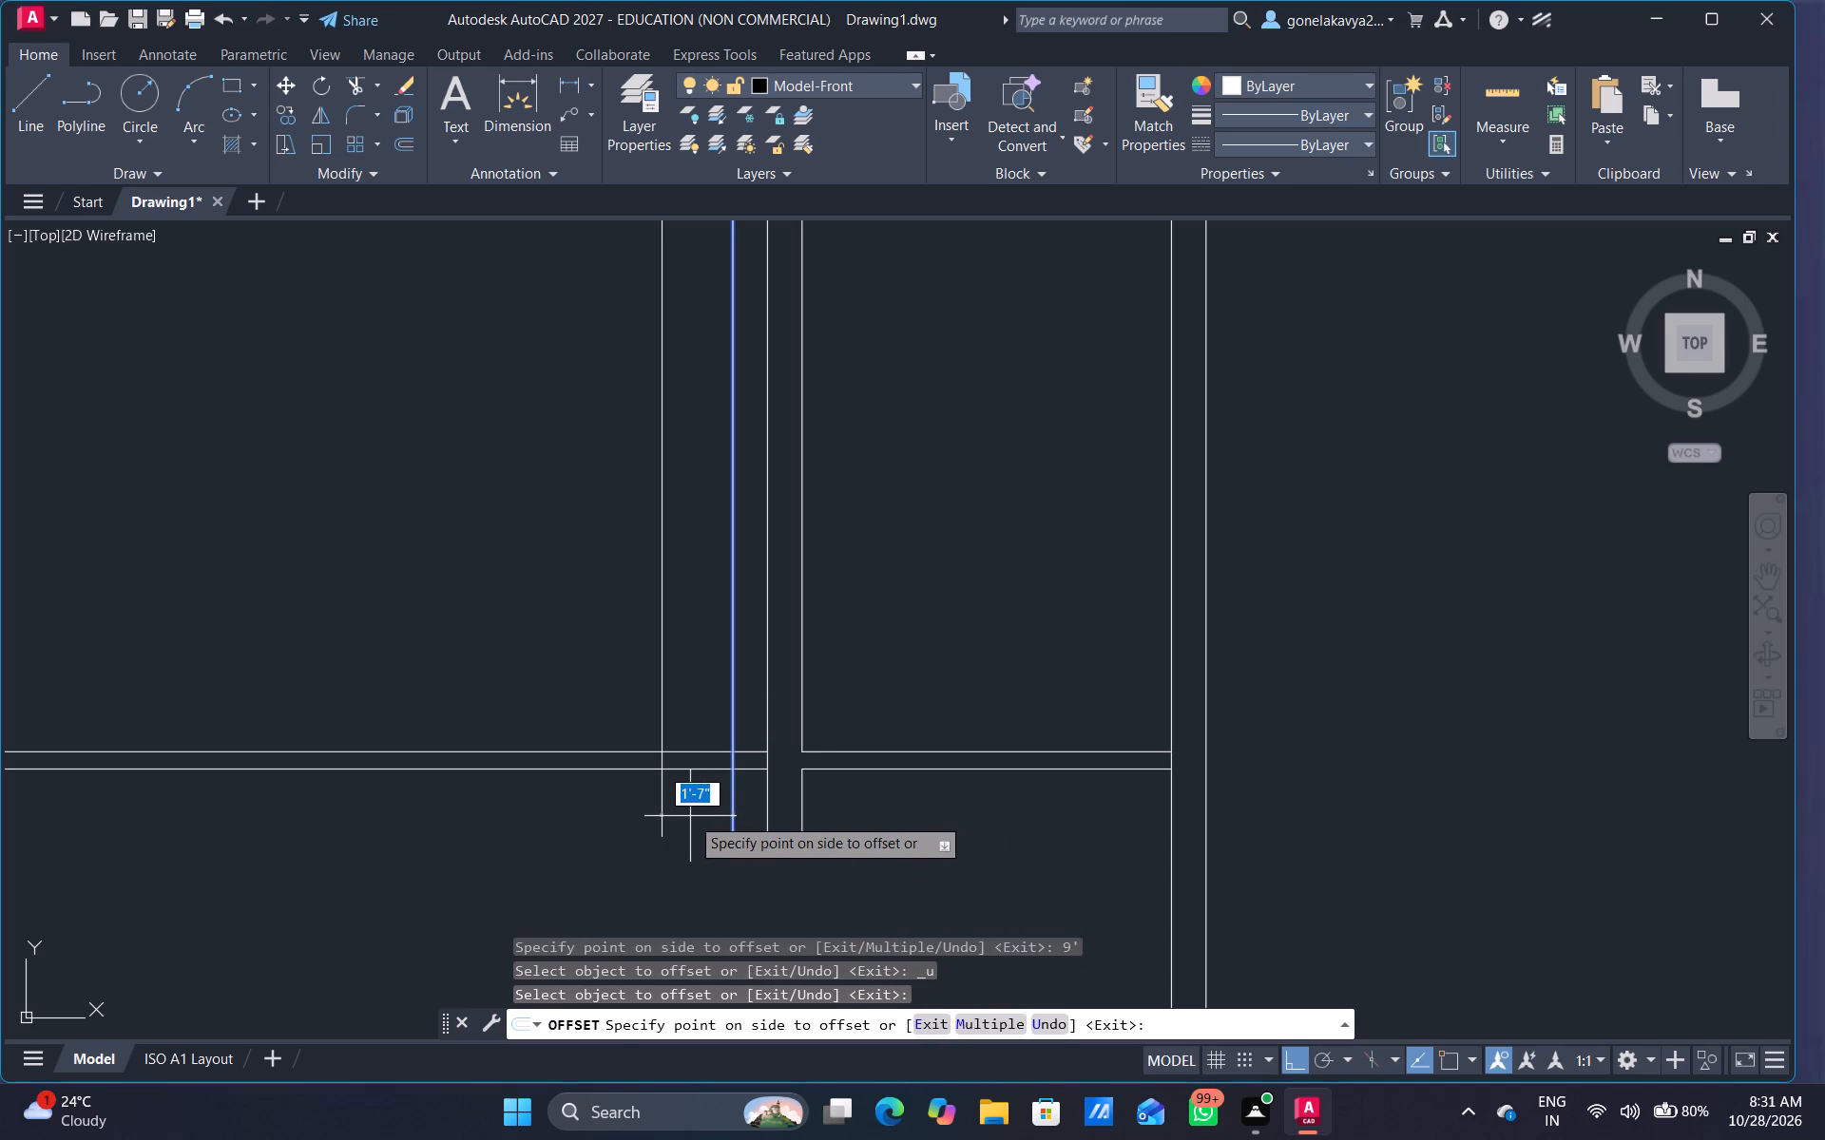
key("9")
key("BackSpace")
type("3'")
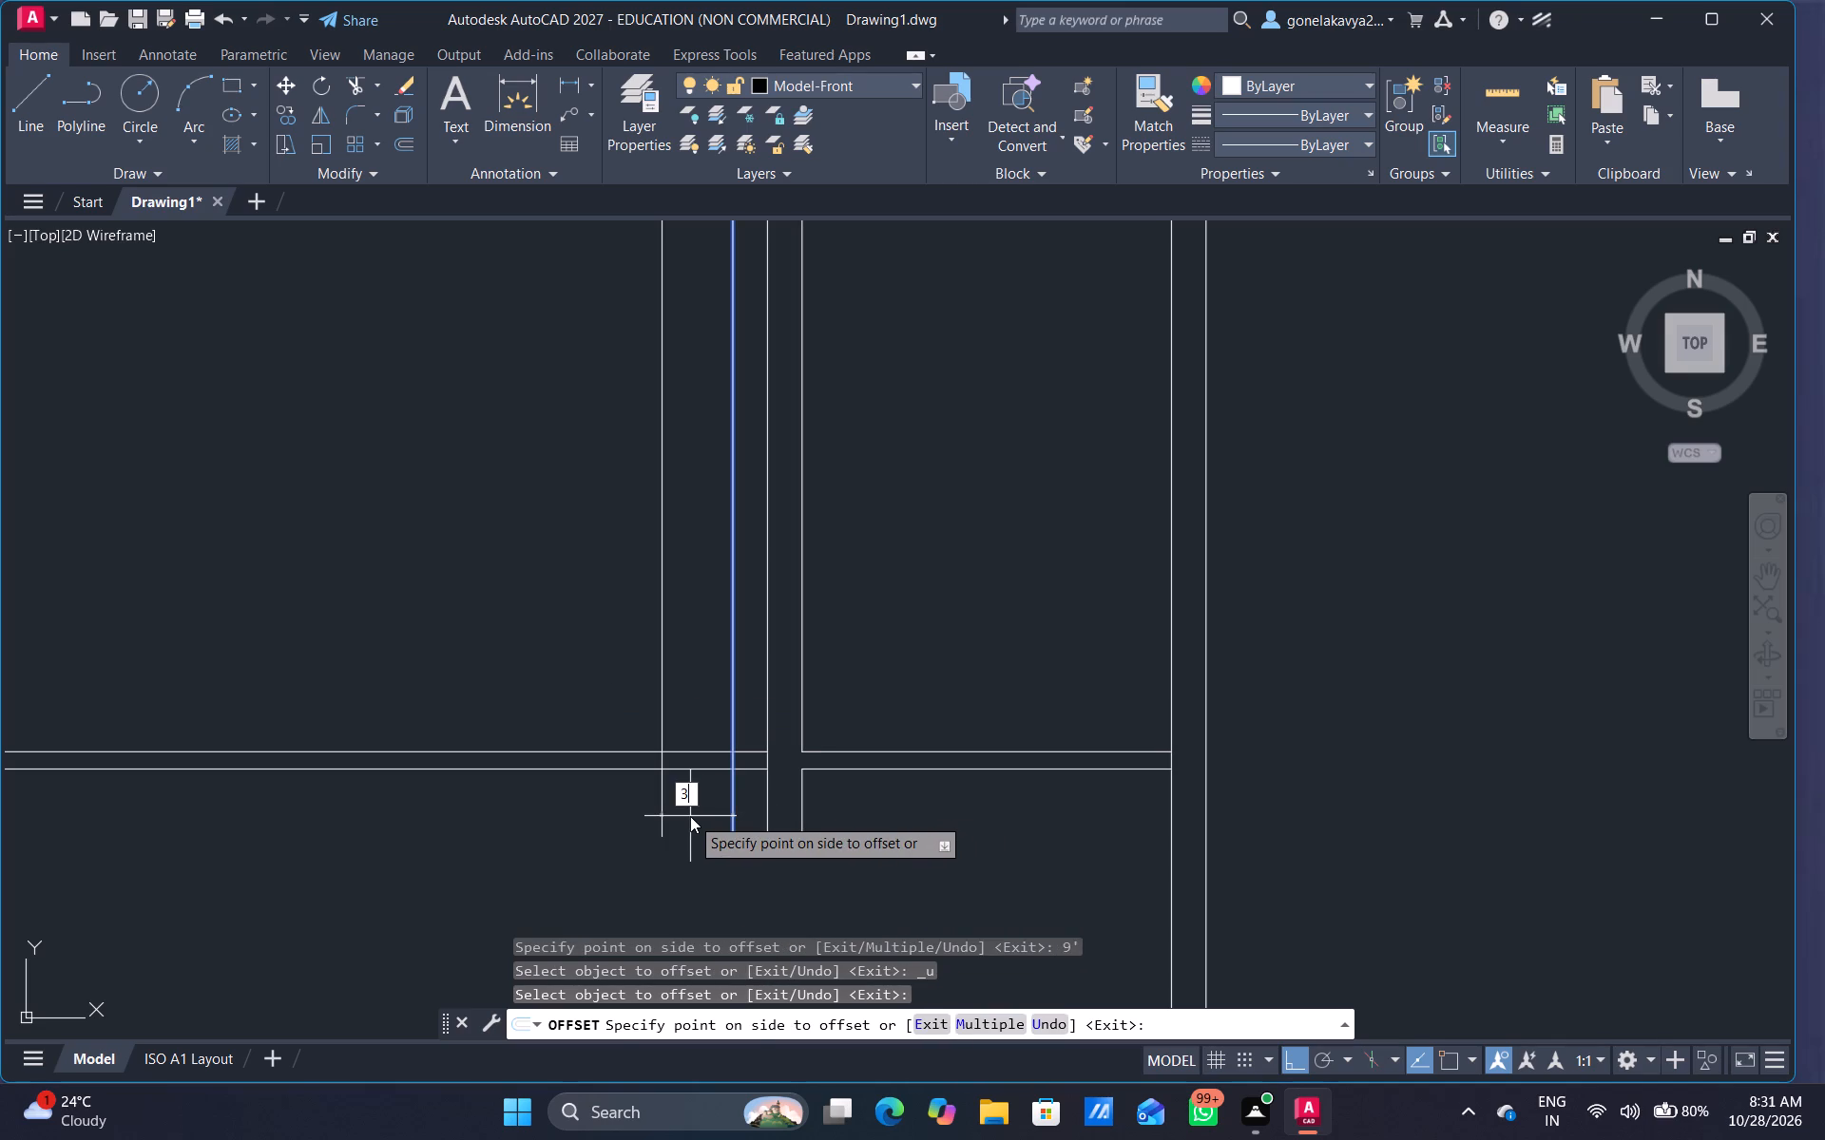
key("Return")
Offset the south line of the horizontal partition west of the interior wall 3" south.
scroll(690, 816, "down", 2)
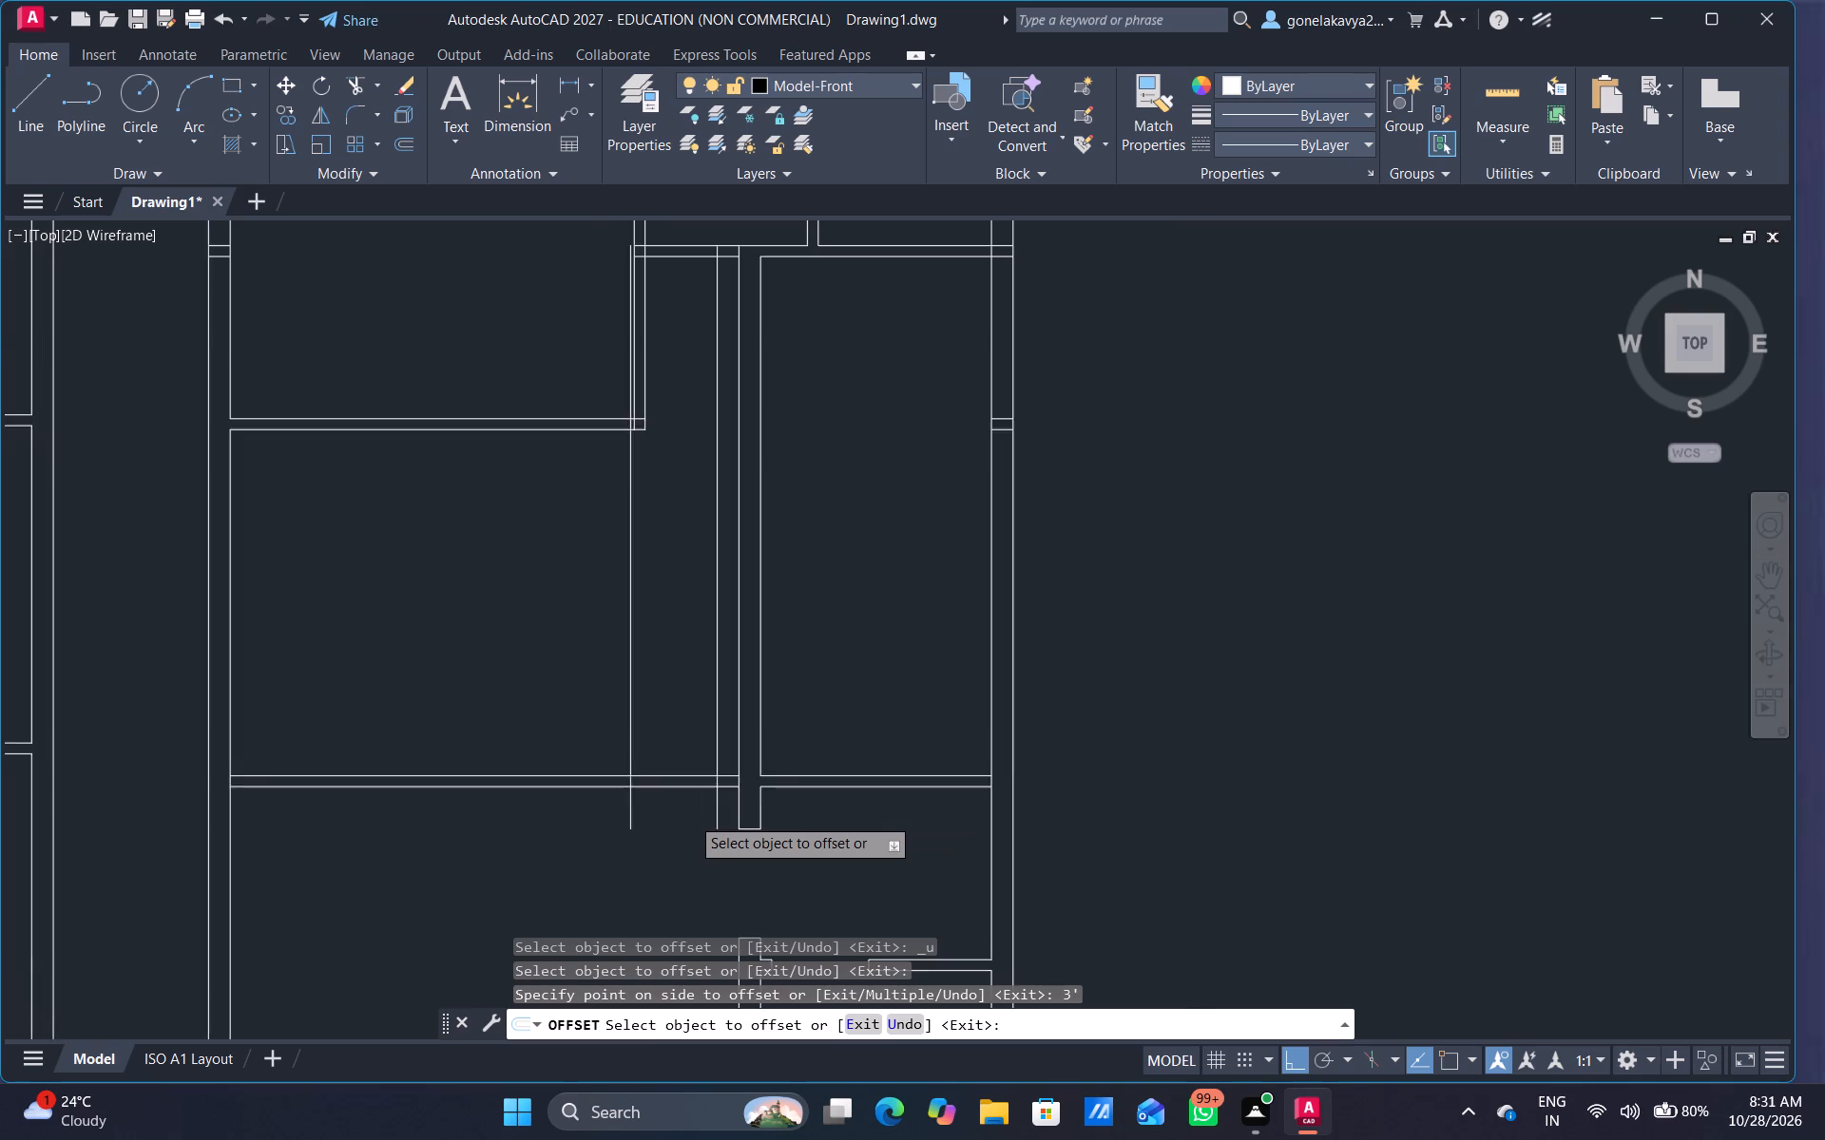
scroll(608, 815, "up", 2)
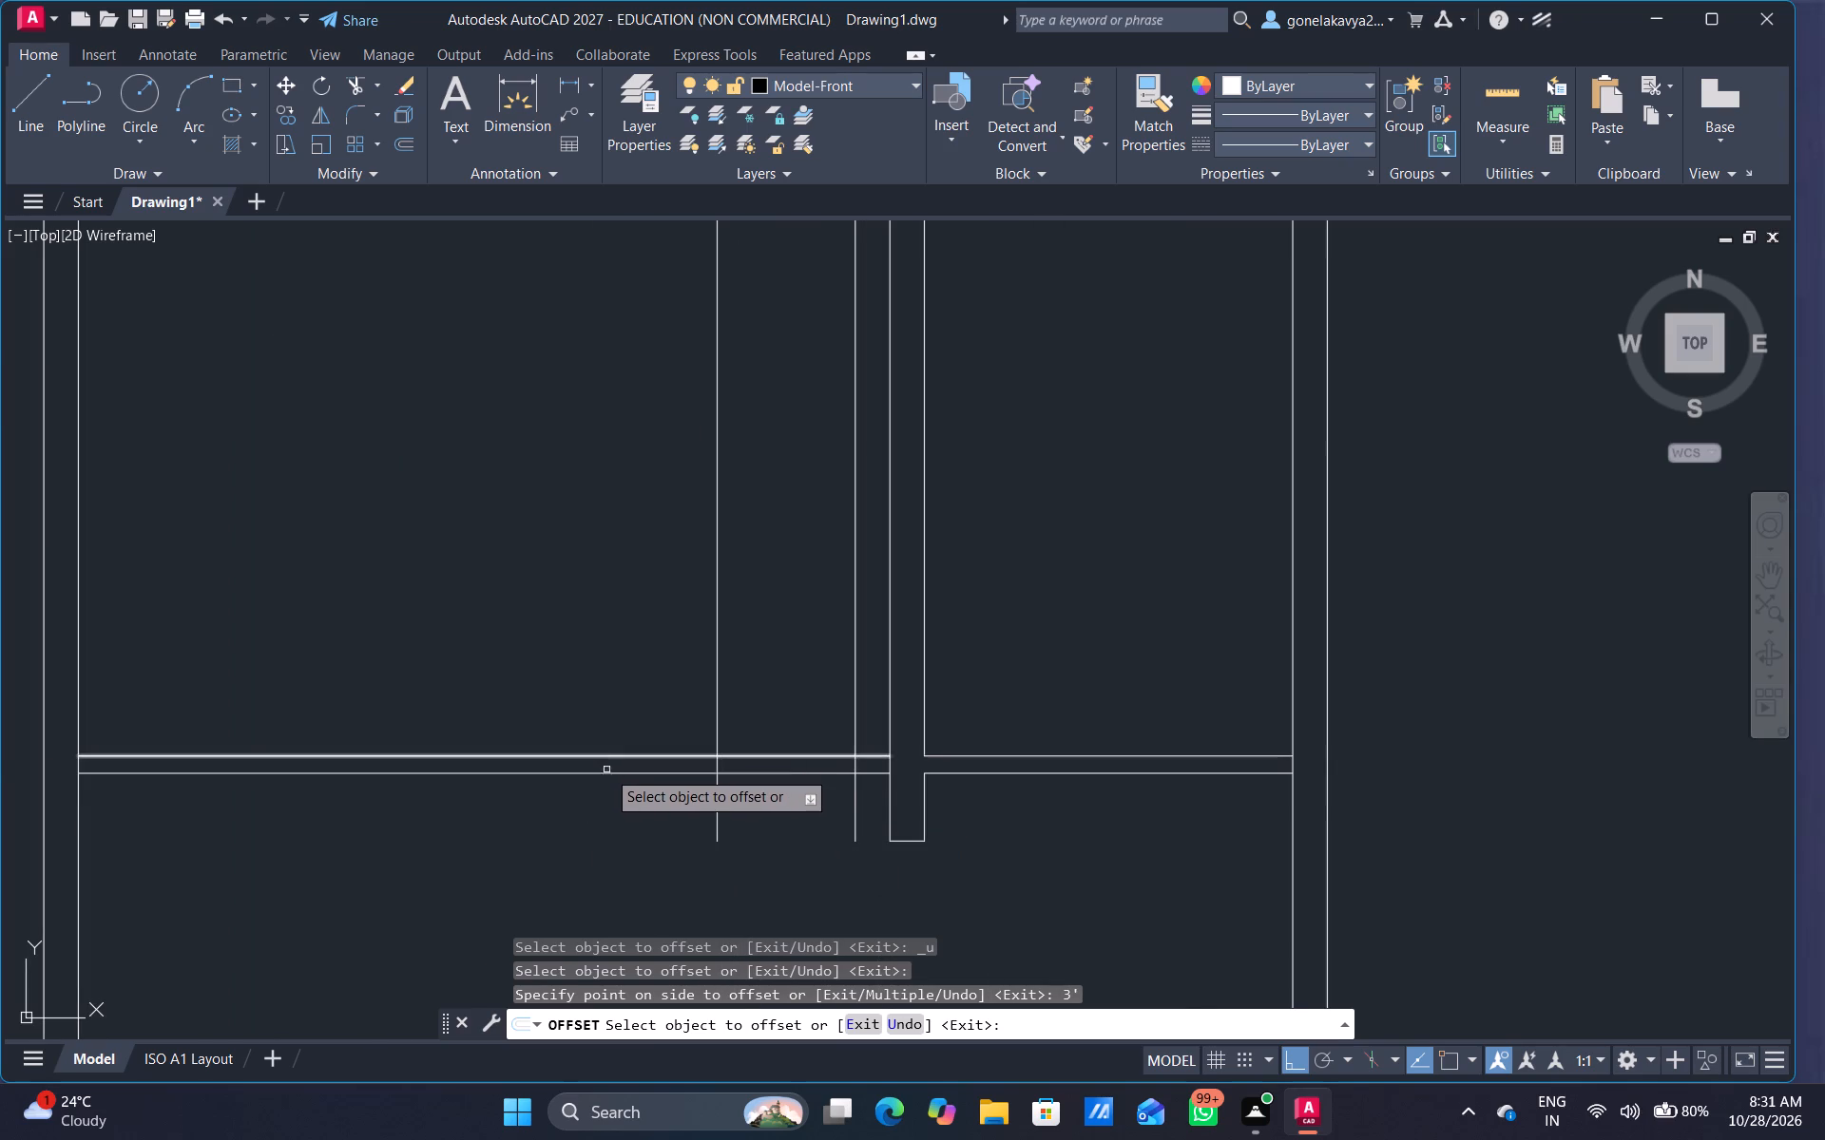
left_click(611, 771)
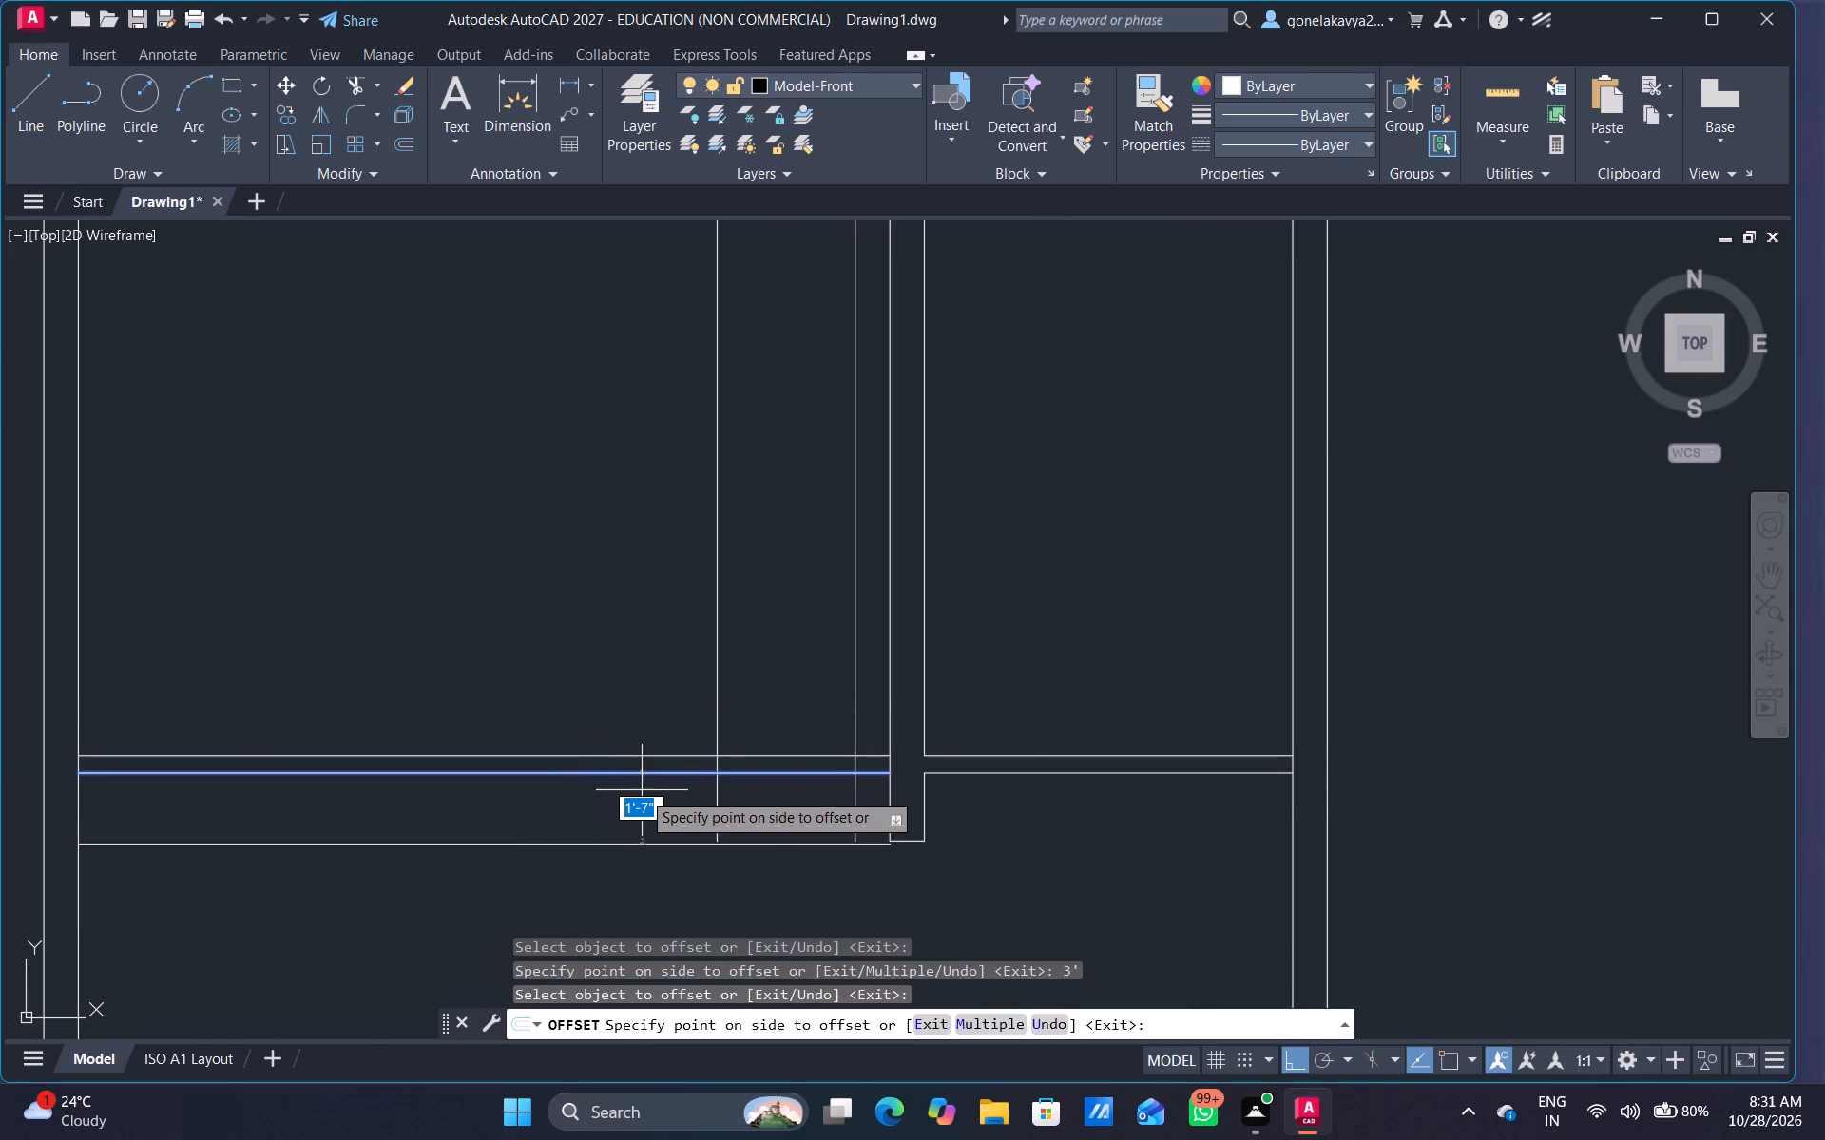
type("3\"")
key("Return")
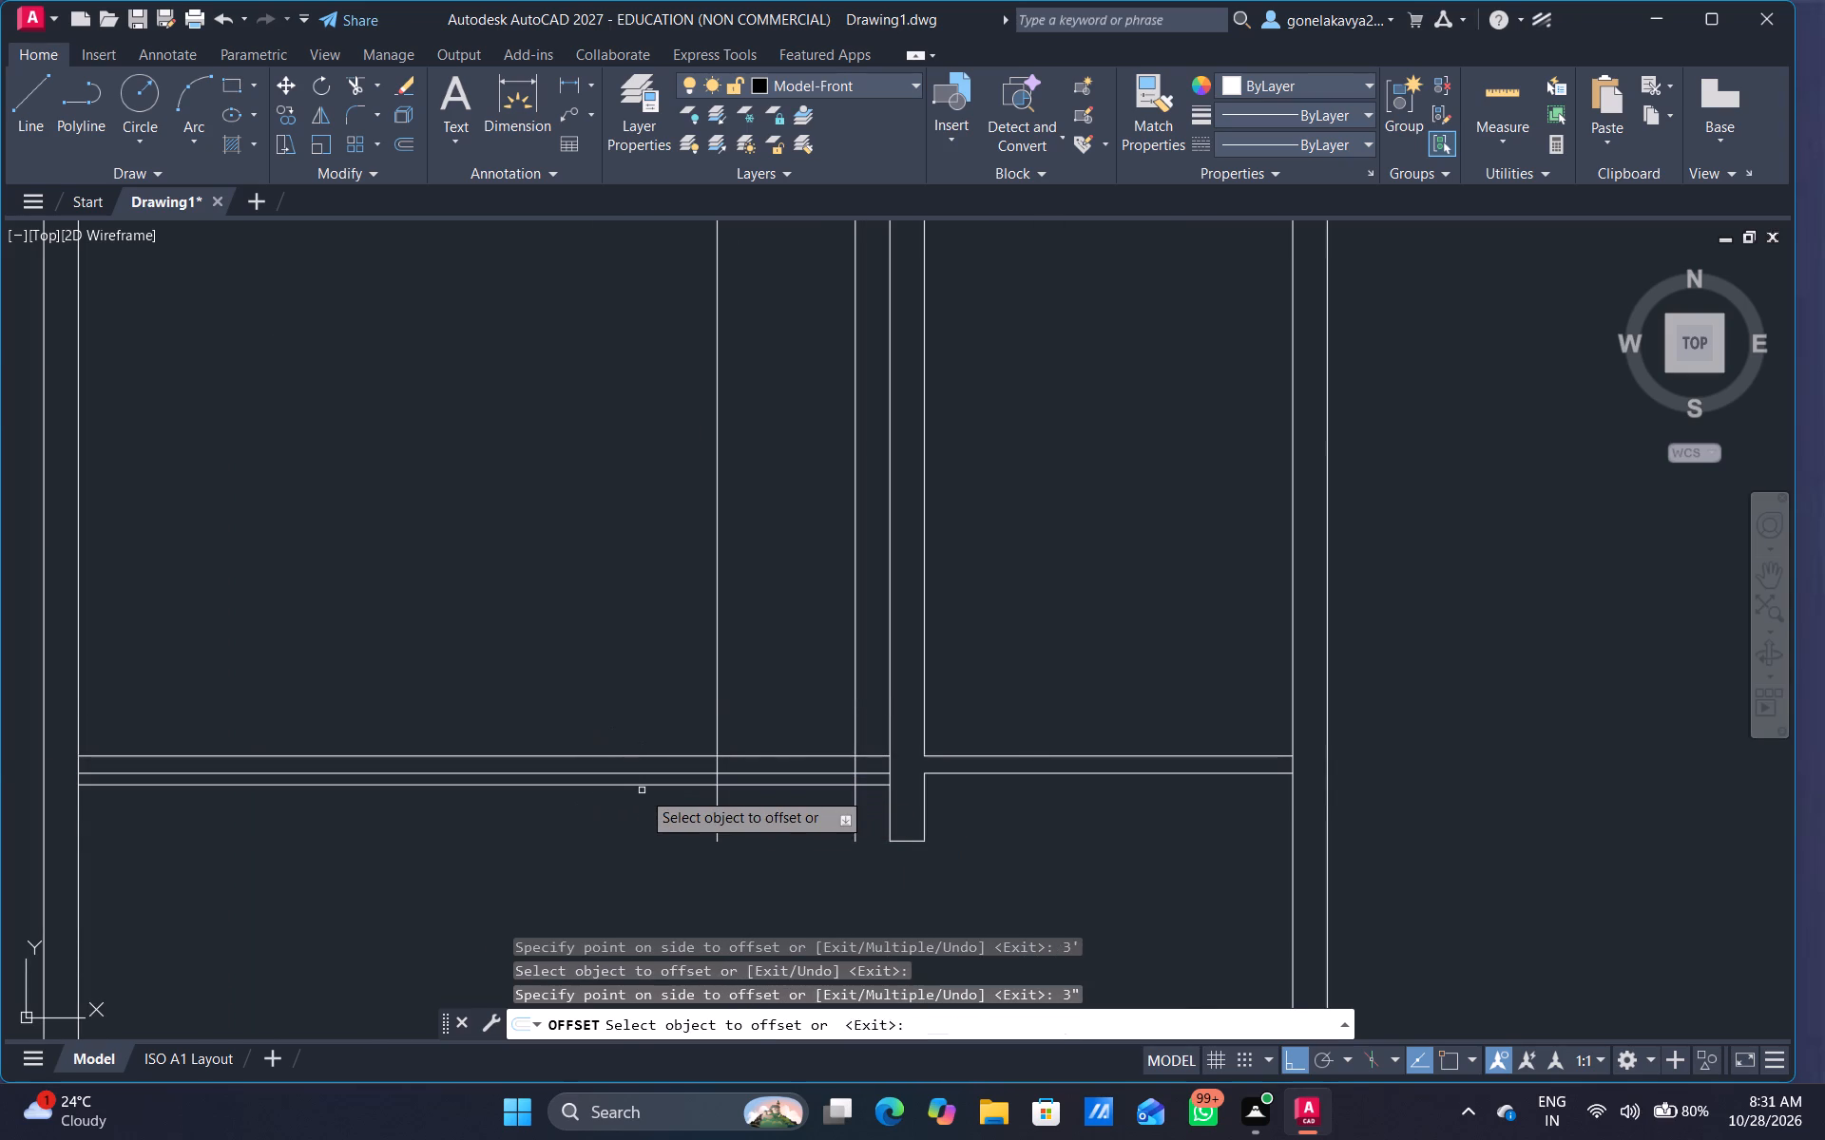
Offset the new horizontal line below the partition 3' further south.
left_click(690, 787)
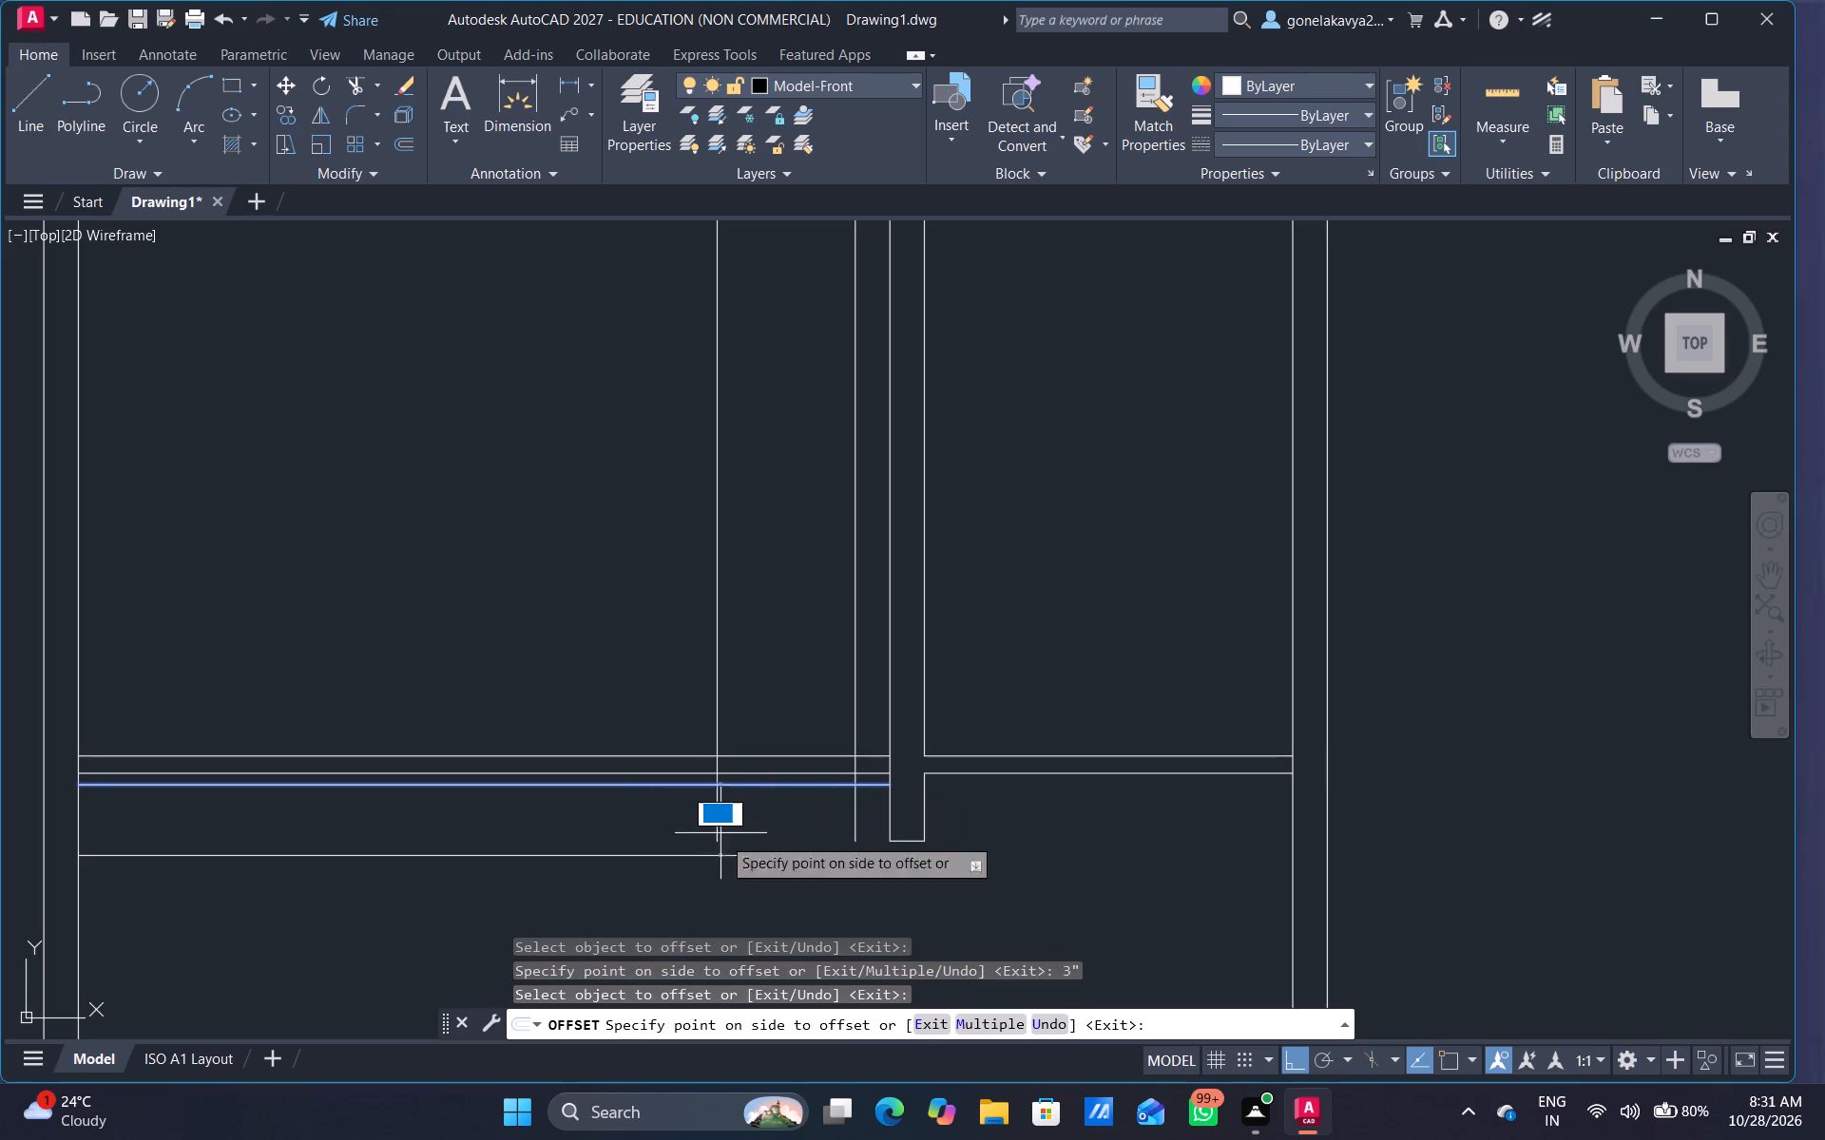
type("3'")
key("Return")
Trim the western of the two door marker lines north of the horizontal partition.
scroll(717, 865, "down", 1)
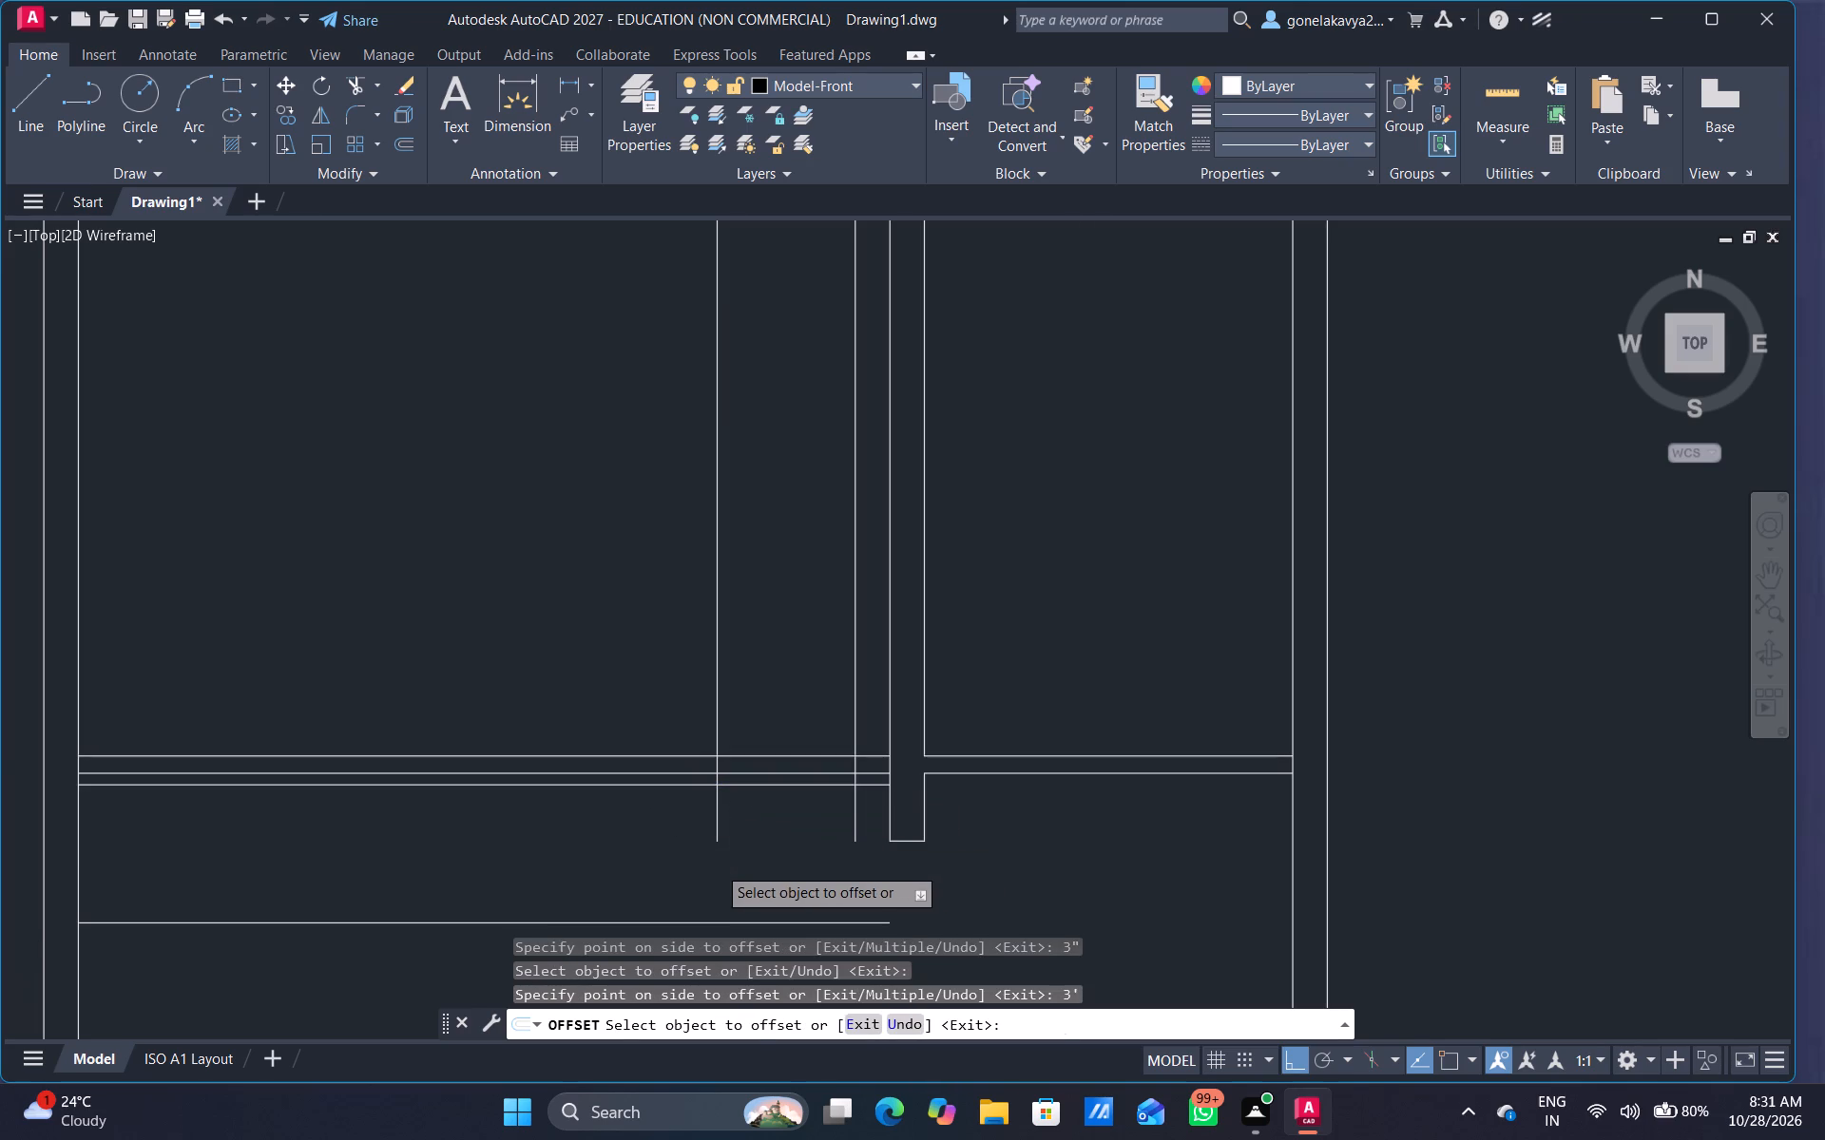
scroll(717, 865, "down", 1)
middle_click_drag(717, 865, 733, 594)
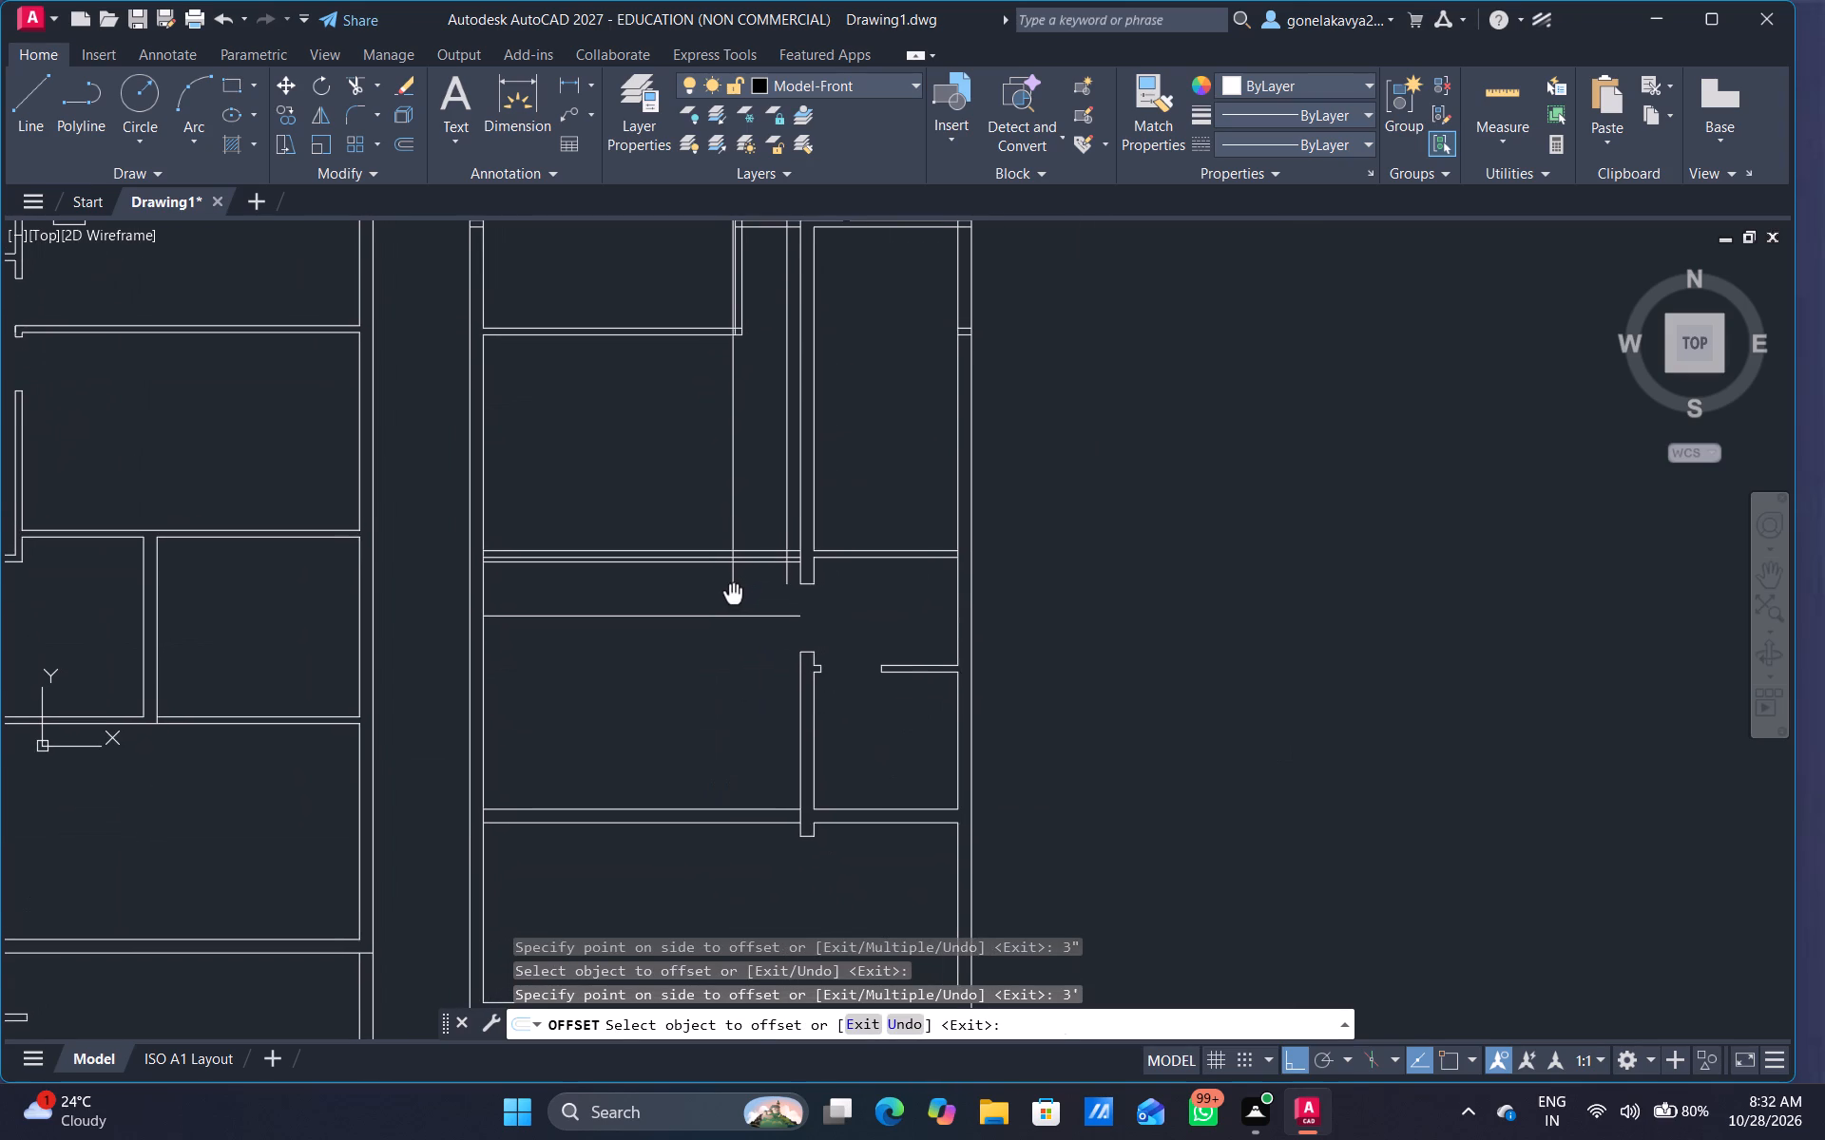
middle_click_drag(733, 594, 712, 609)
scroll(733, 595, "down", 1)
scroll(721, 609, "up", 2)
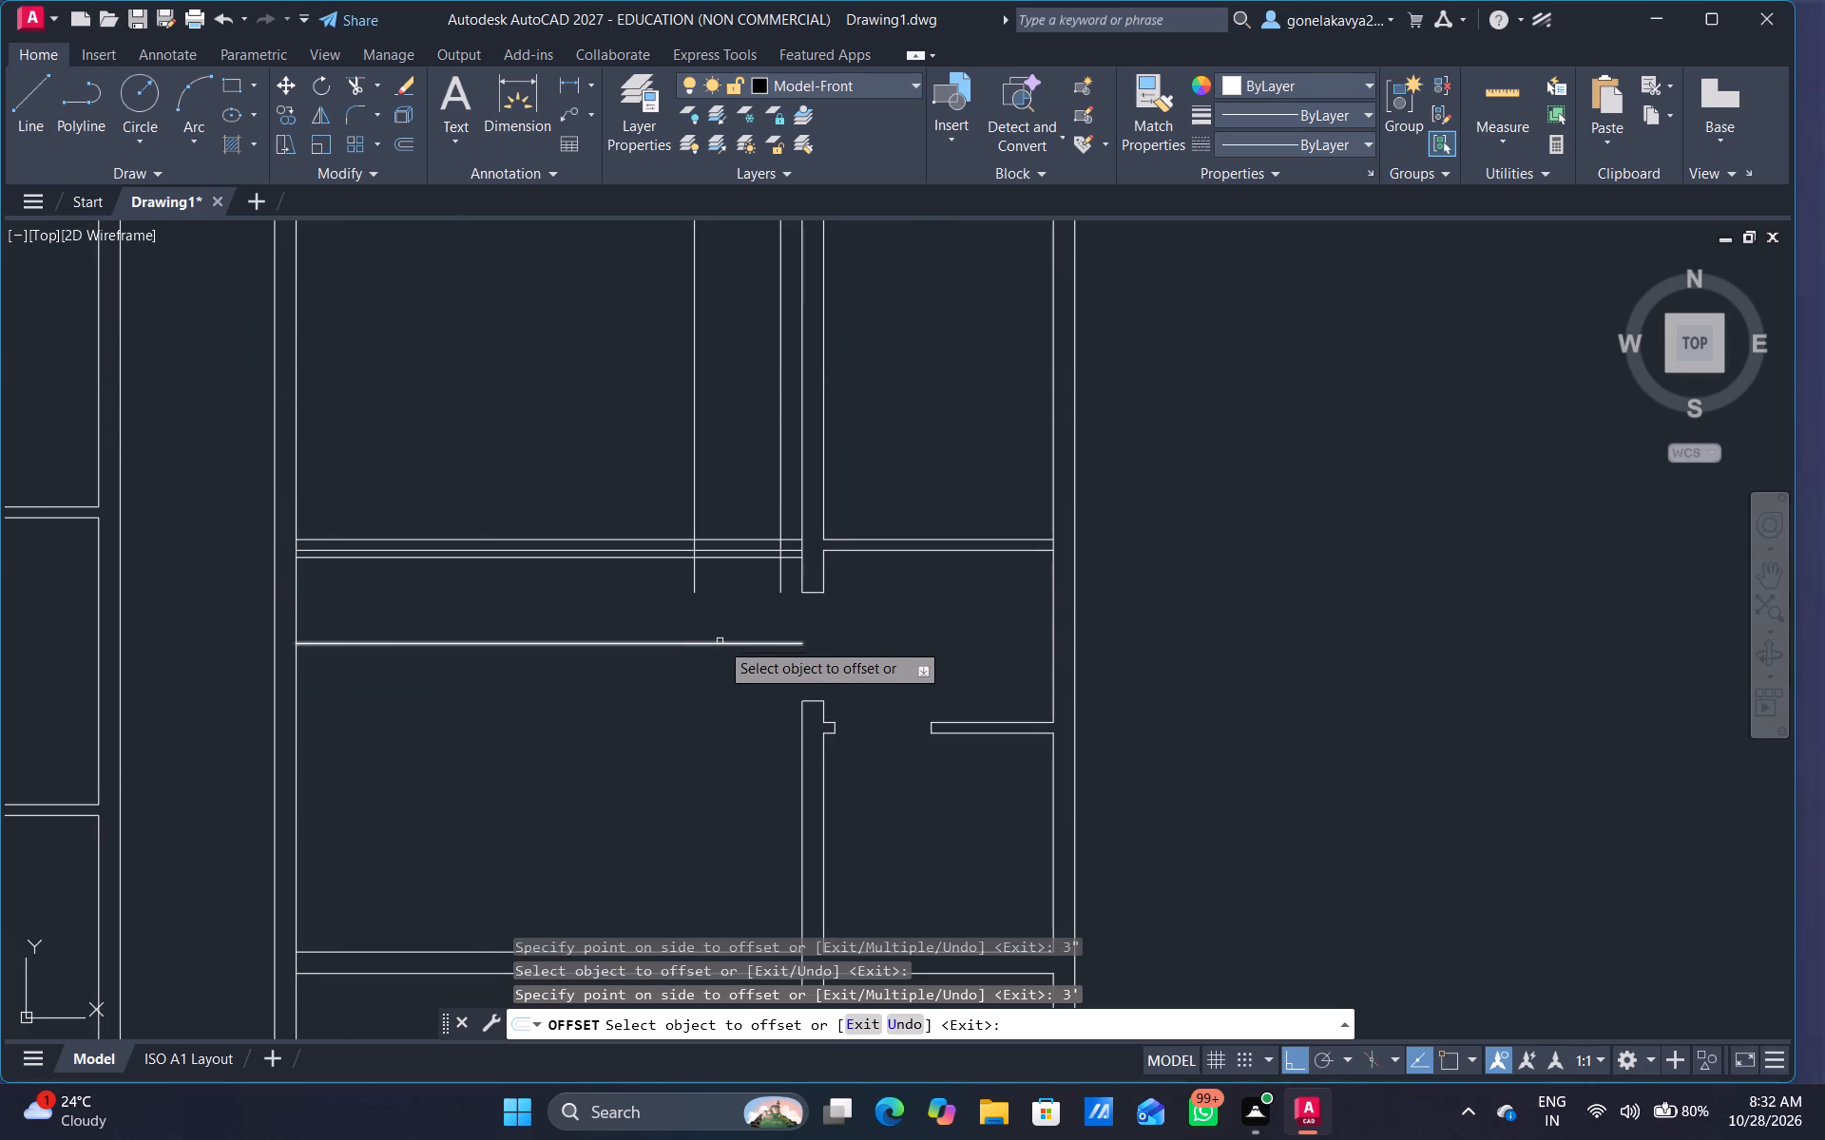
key("Escape")
type("tr")
key("space")
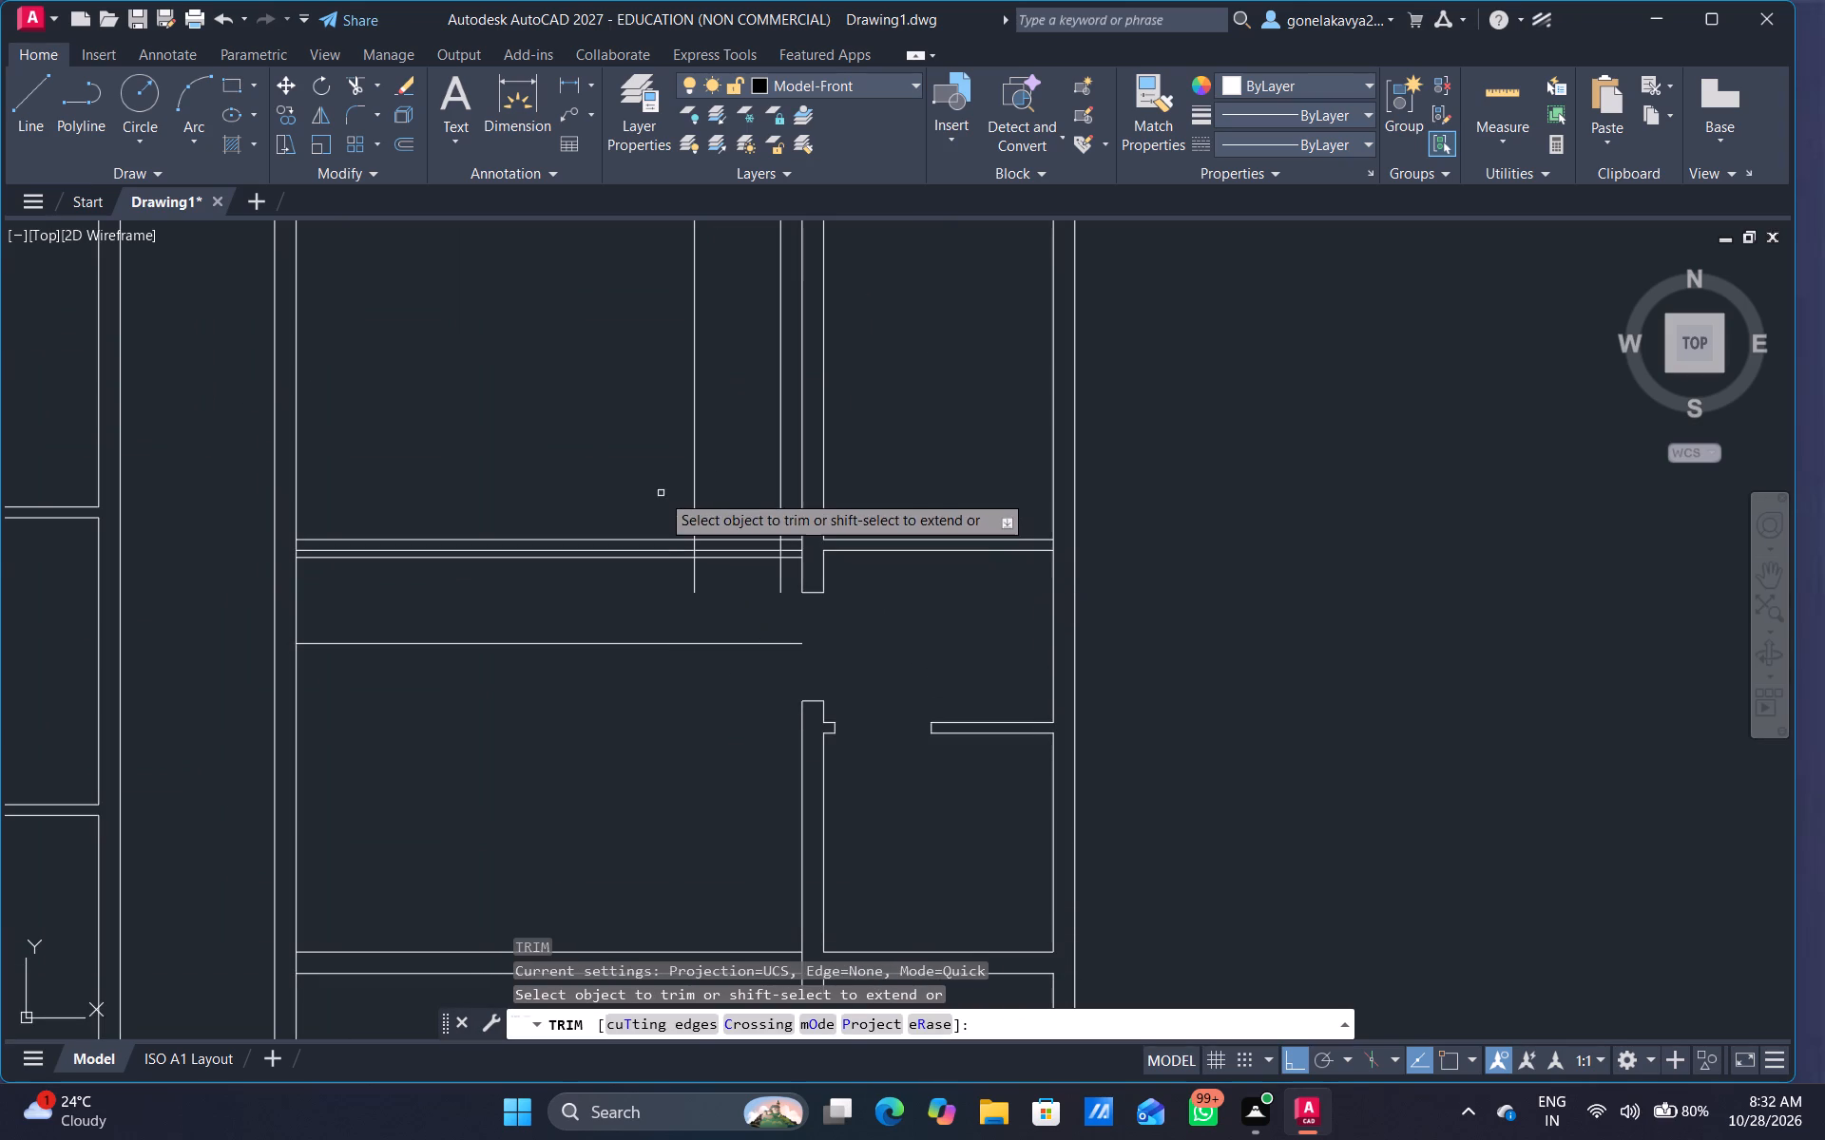
left_click_drag(661, 493, 709, 470)
Trim both partition lines and the 3" offset line between the two door marker lines, forming the door opening.
scroll(737, 555, "up", 4)
scroll(737, 556, "down", 1)
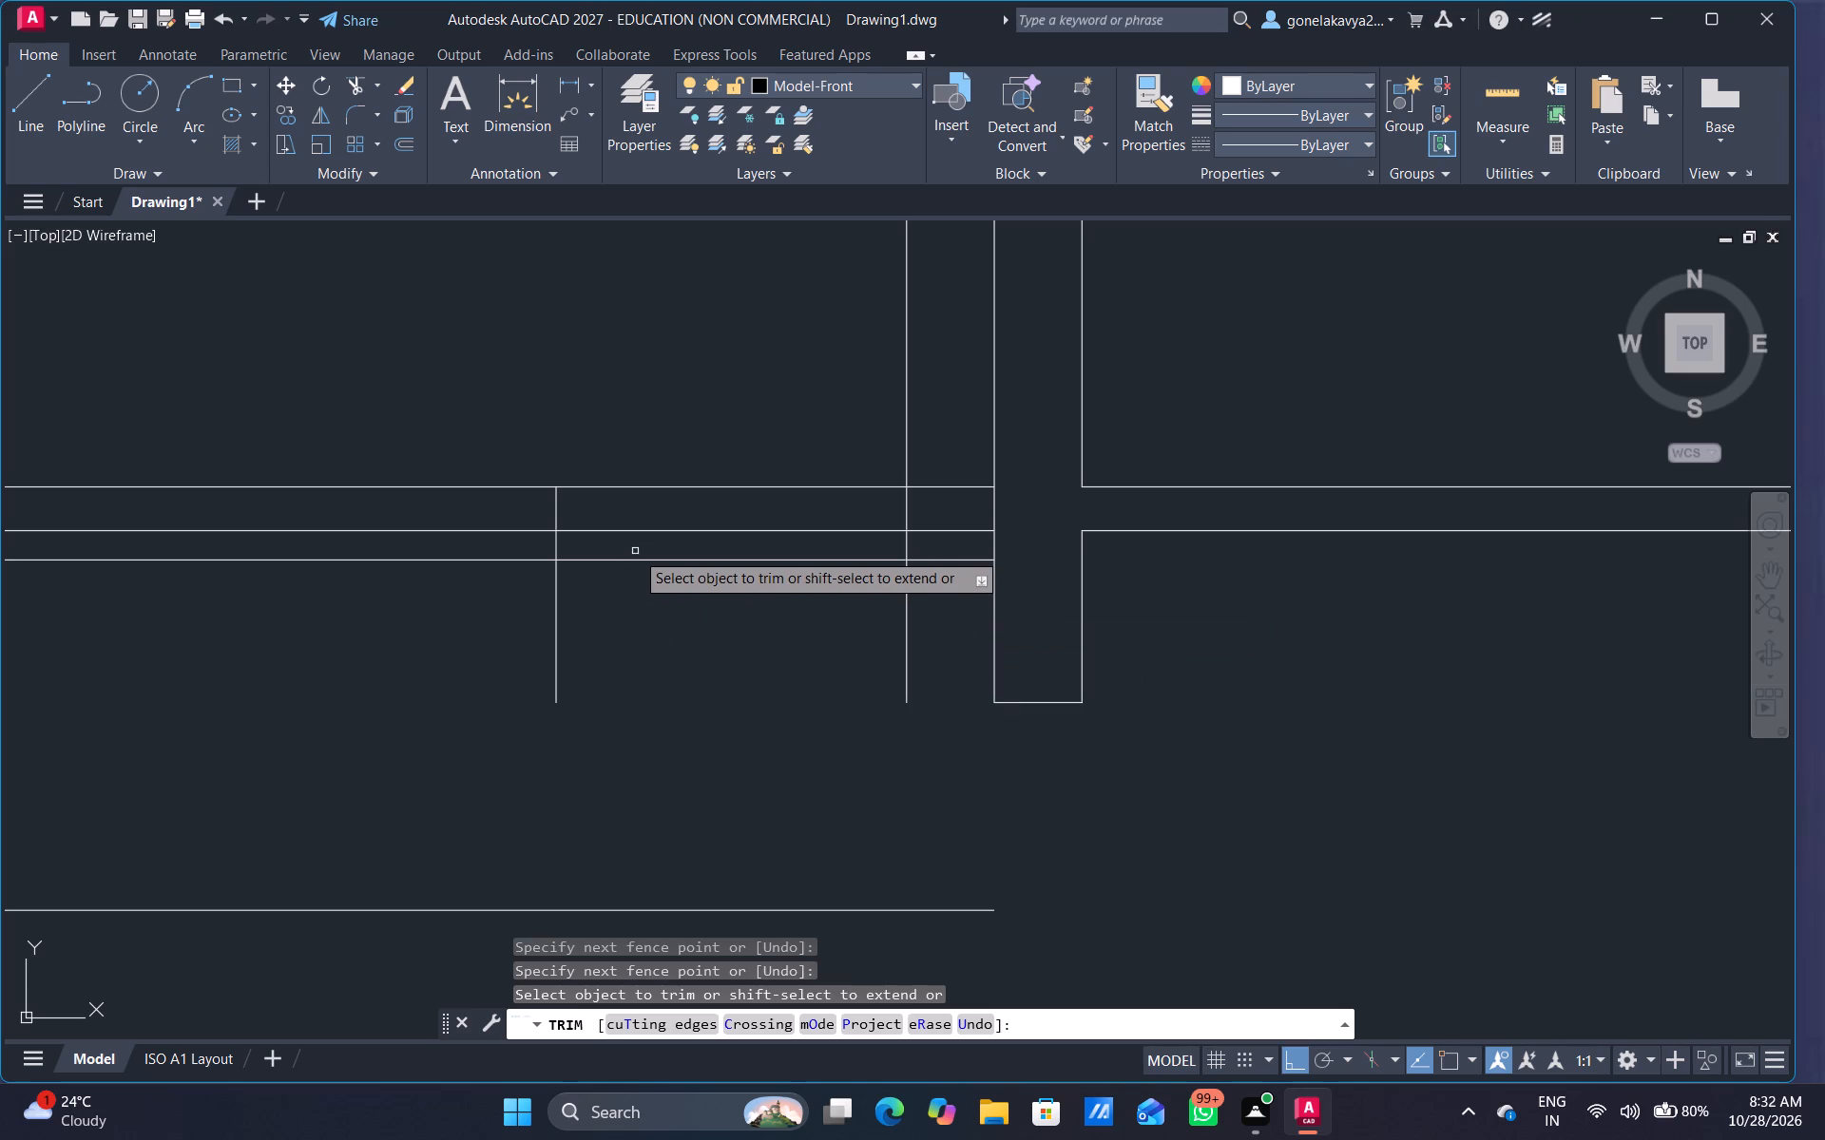
left_click_drag(635, 551, 636, 602)
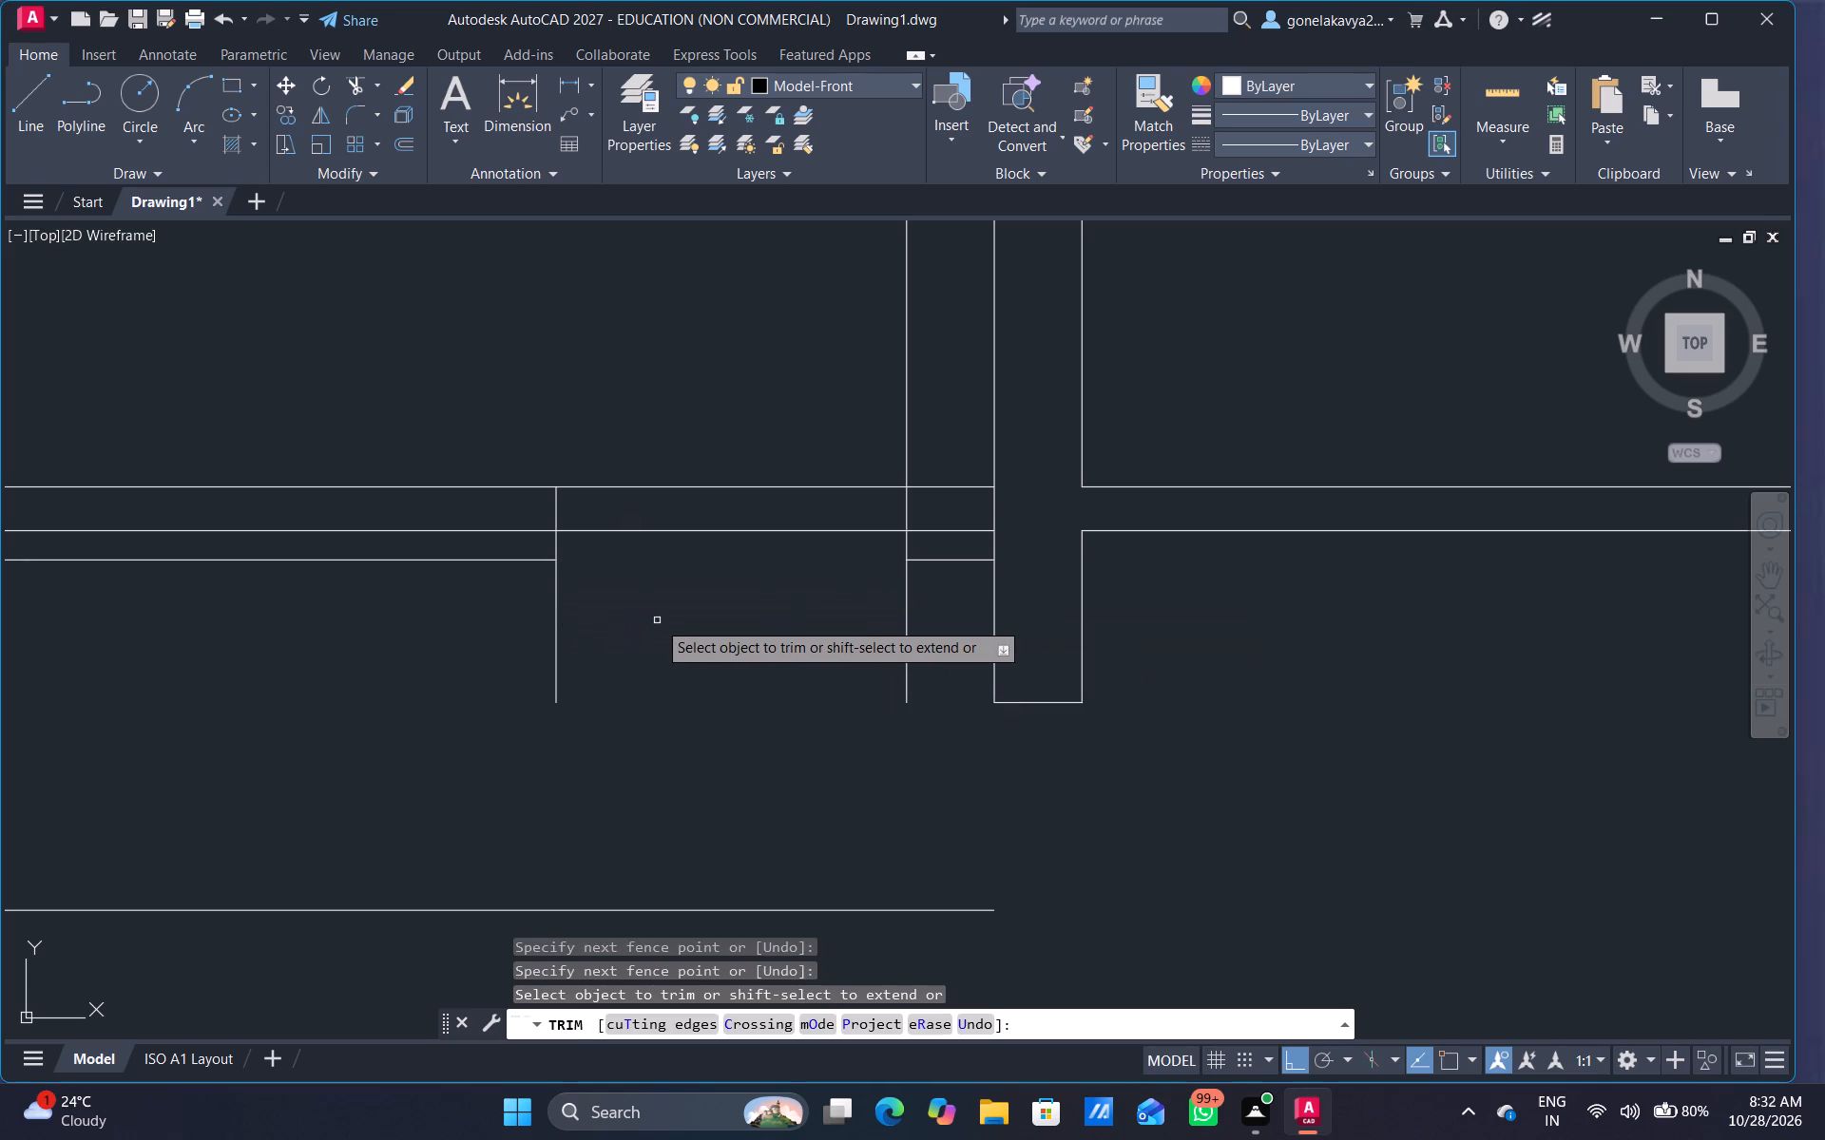
scroll(651, 622, "down", 1)
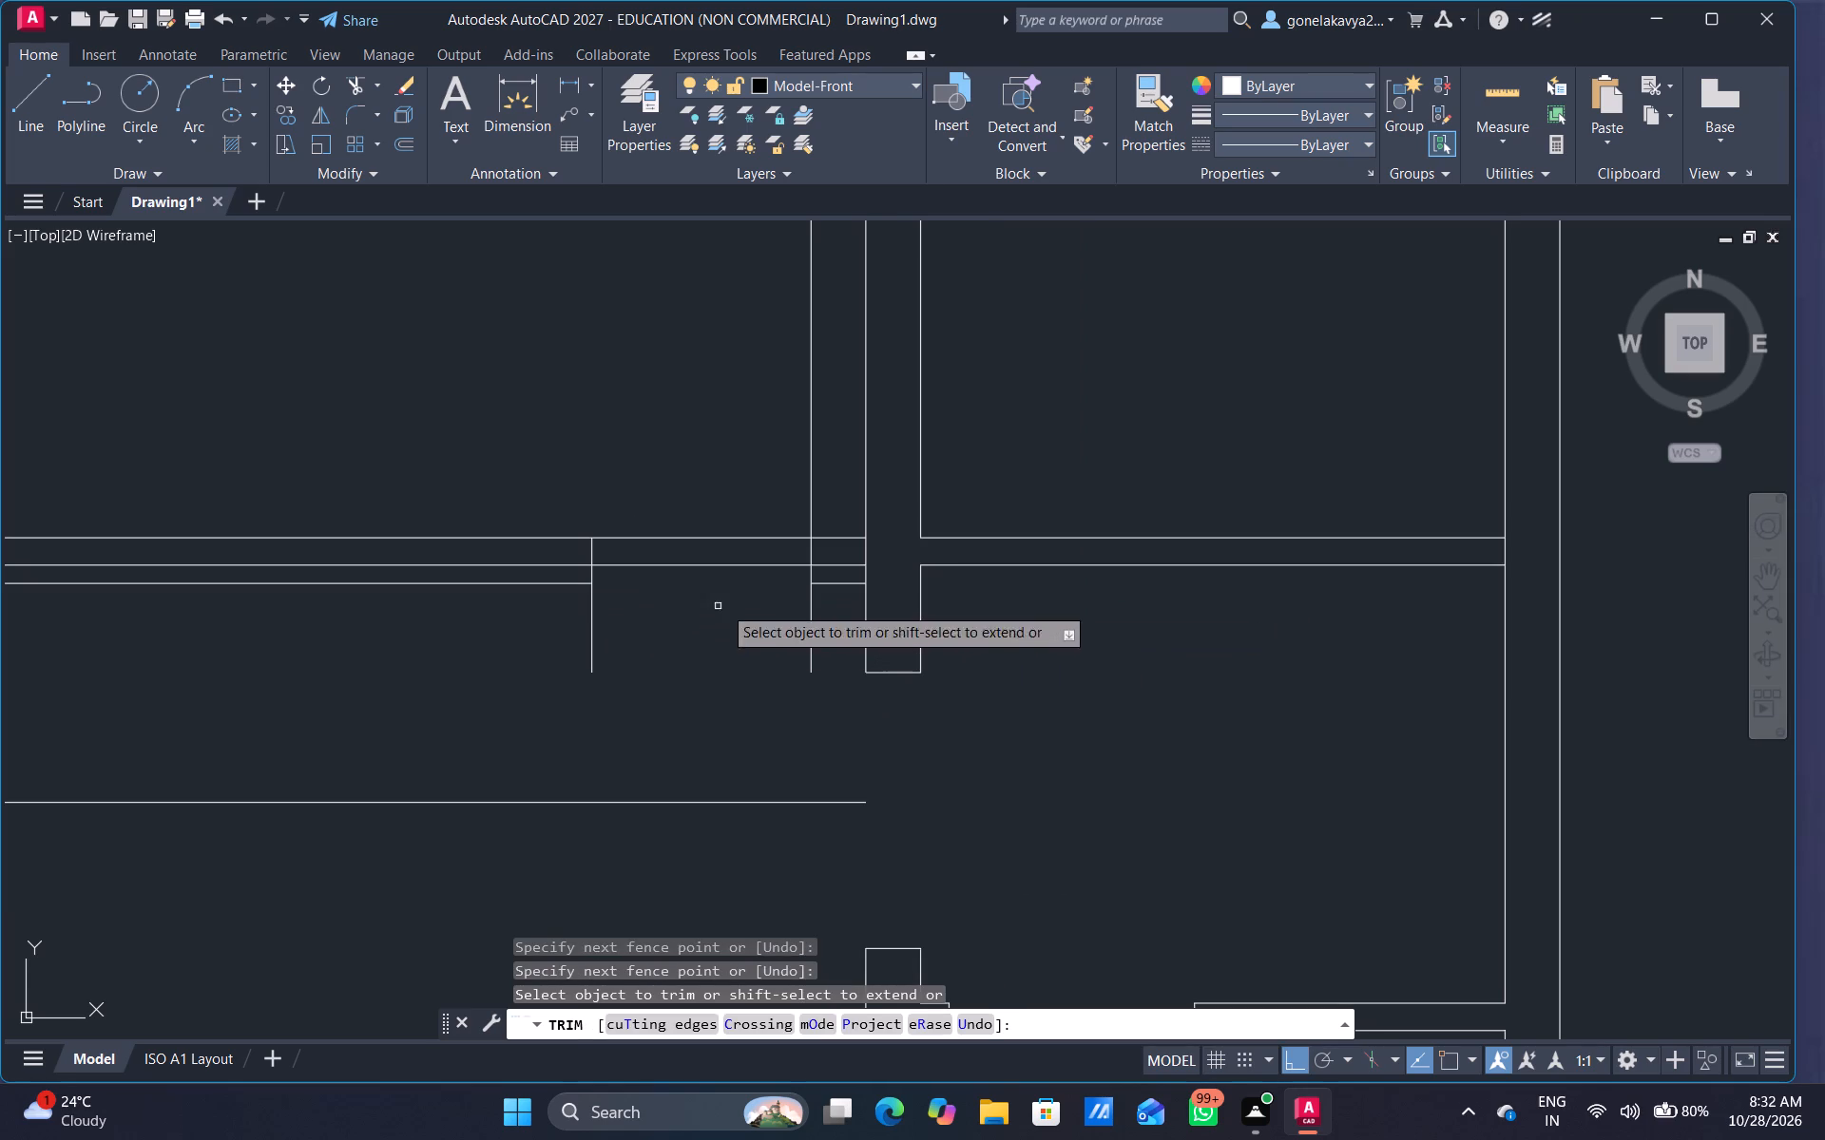
left_click_drag(765, 598, 764, 539)
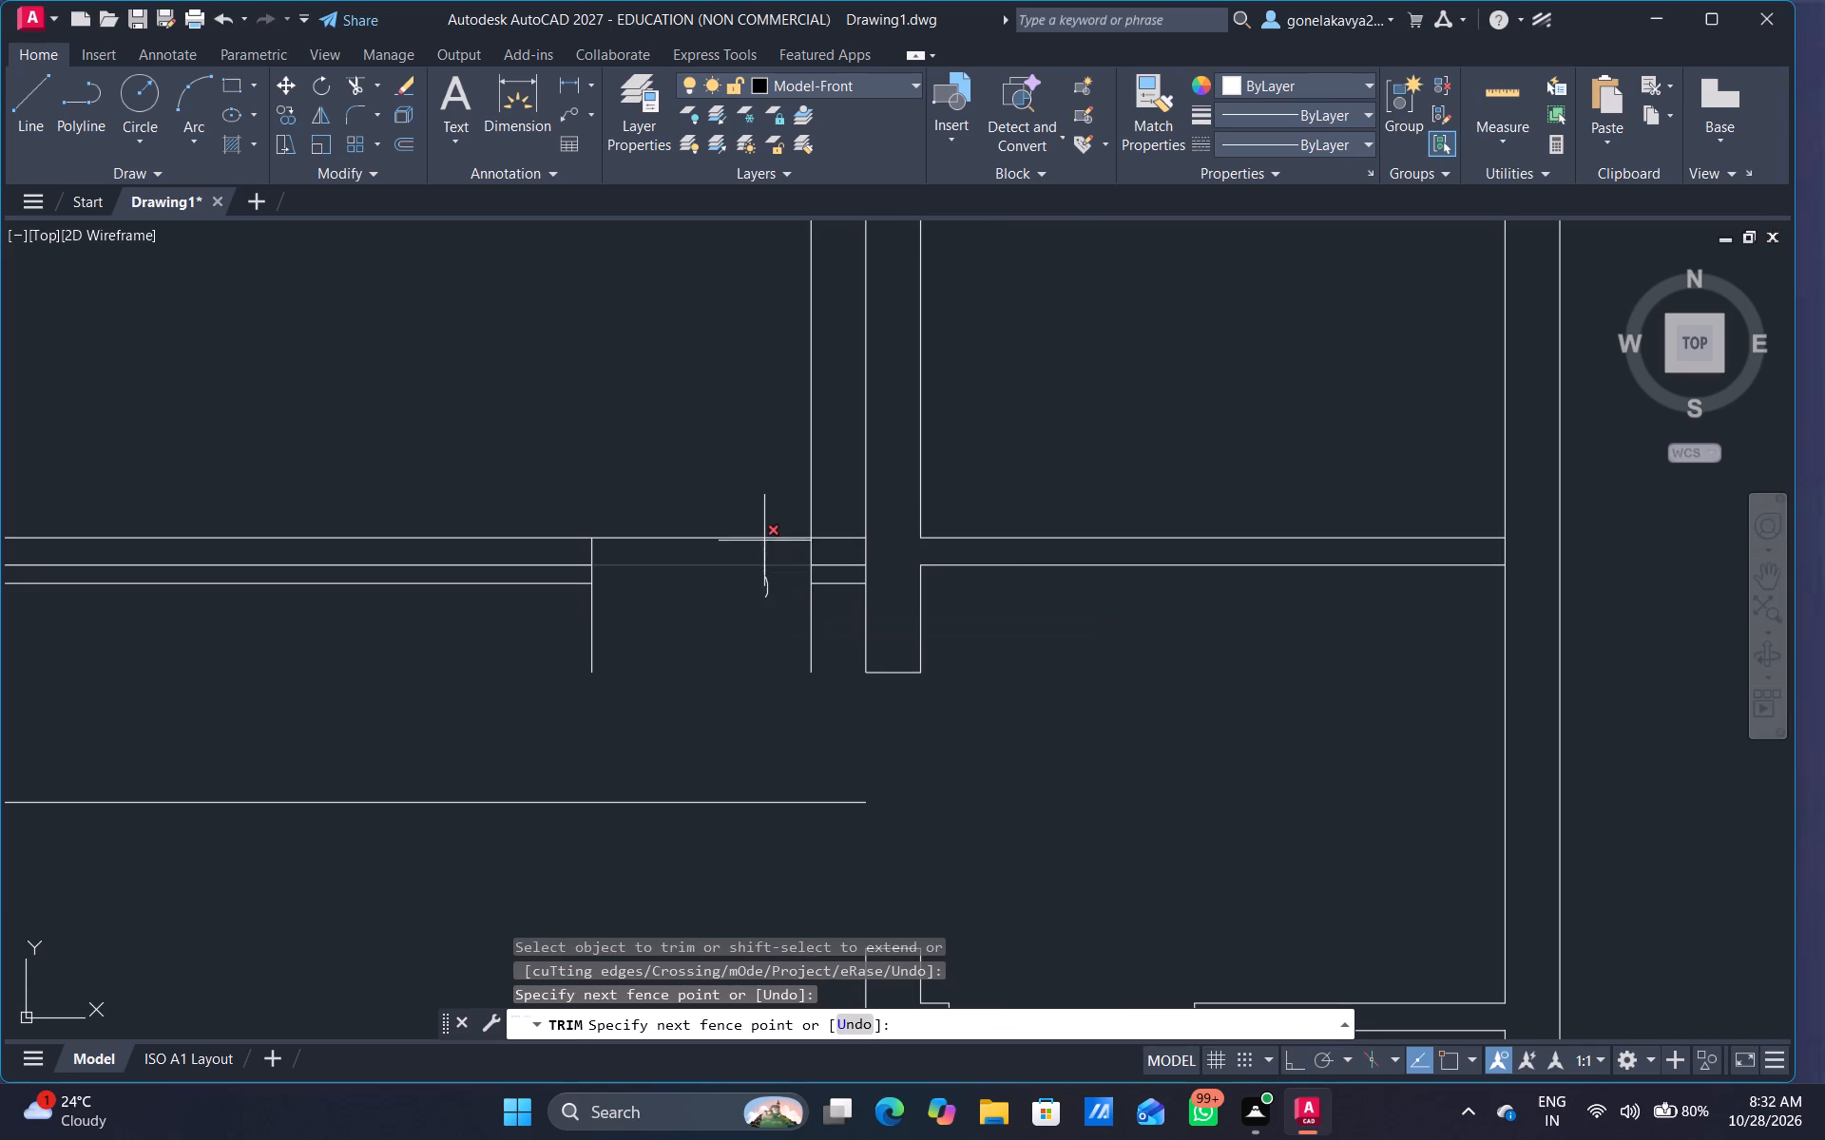
left_click_drag(764, 539, 767, 509)
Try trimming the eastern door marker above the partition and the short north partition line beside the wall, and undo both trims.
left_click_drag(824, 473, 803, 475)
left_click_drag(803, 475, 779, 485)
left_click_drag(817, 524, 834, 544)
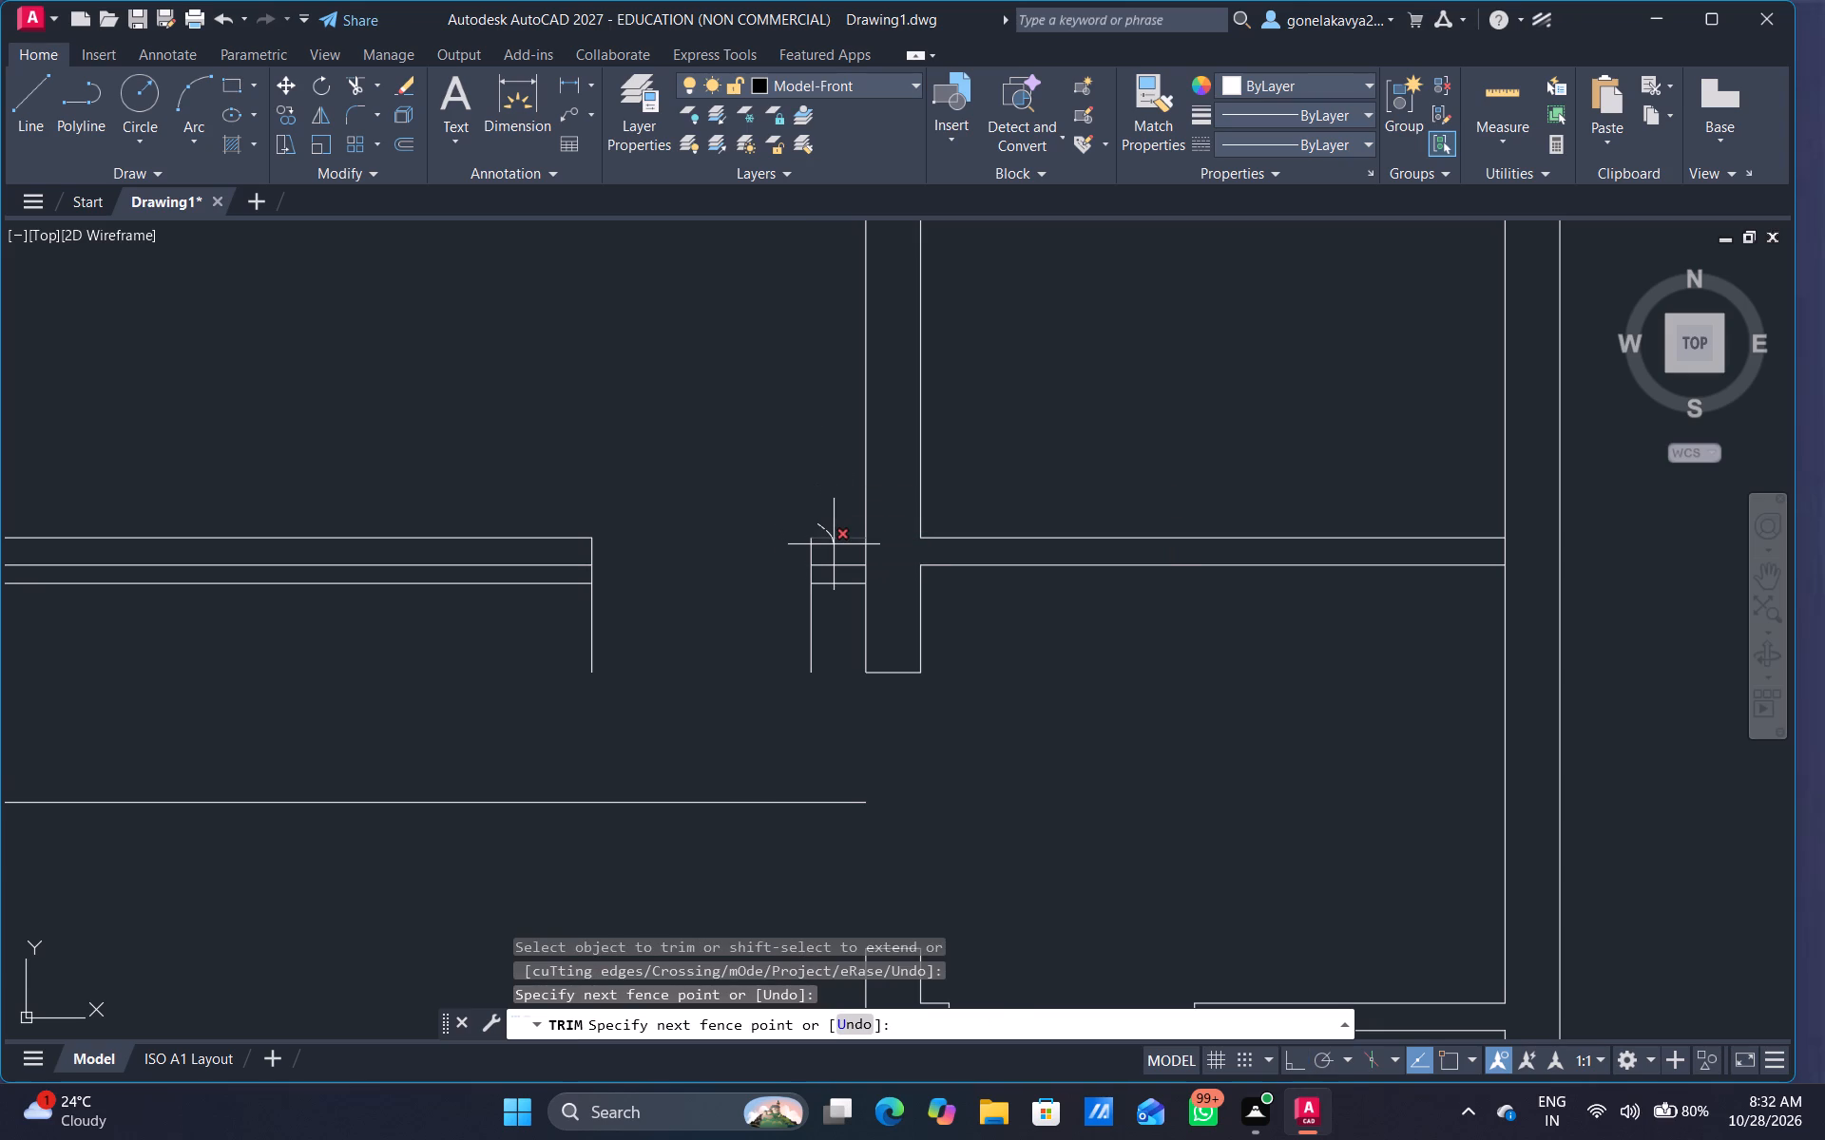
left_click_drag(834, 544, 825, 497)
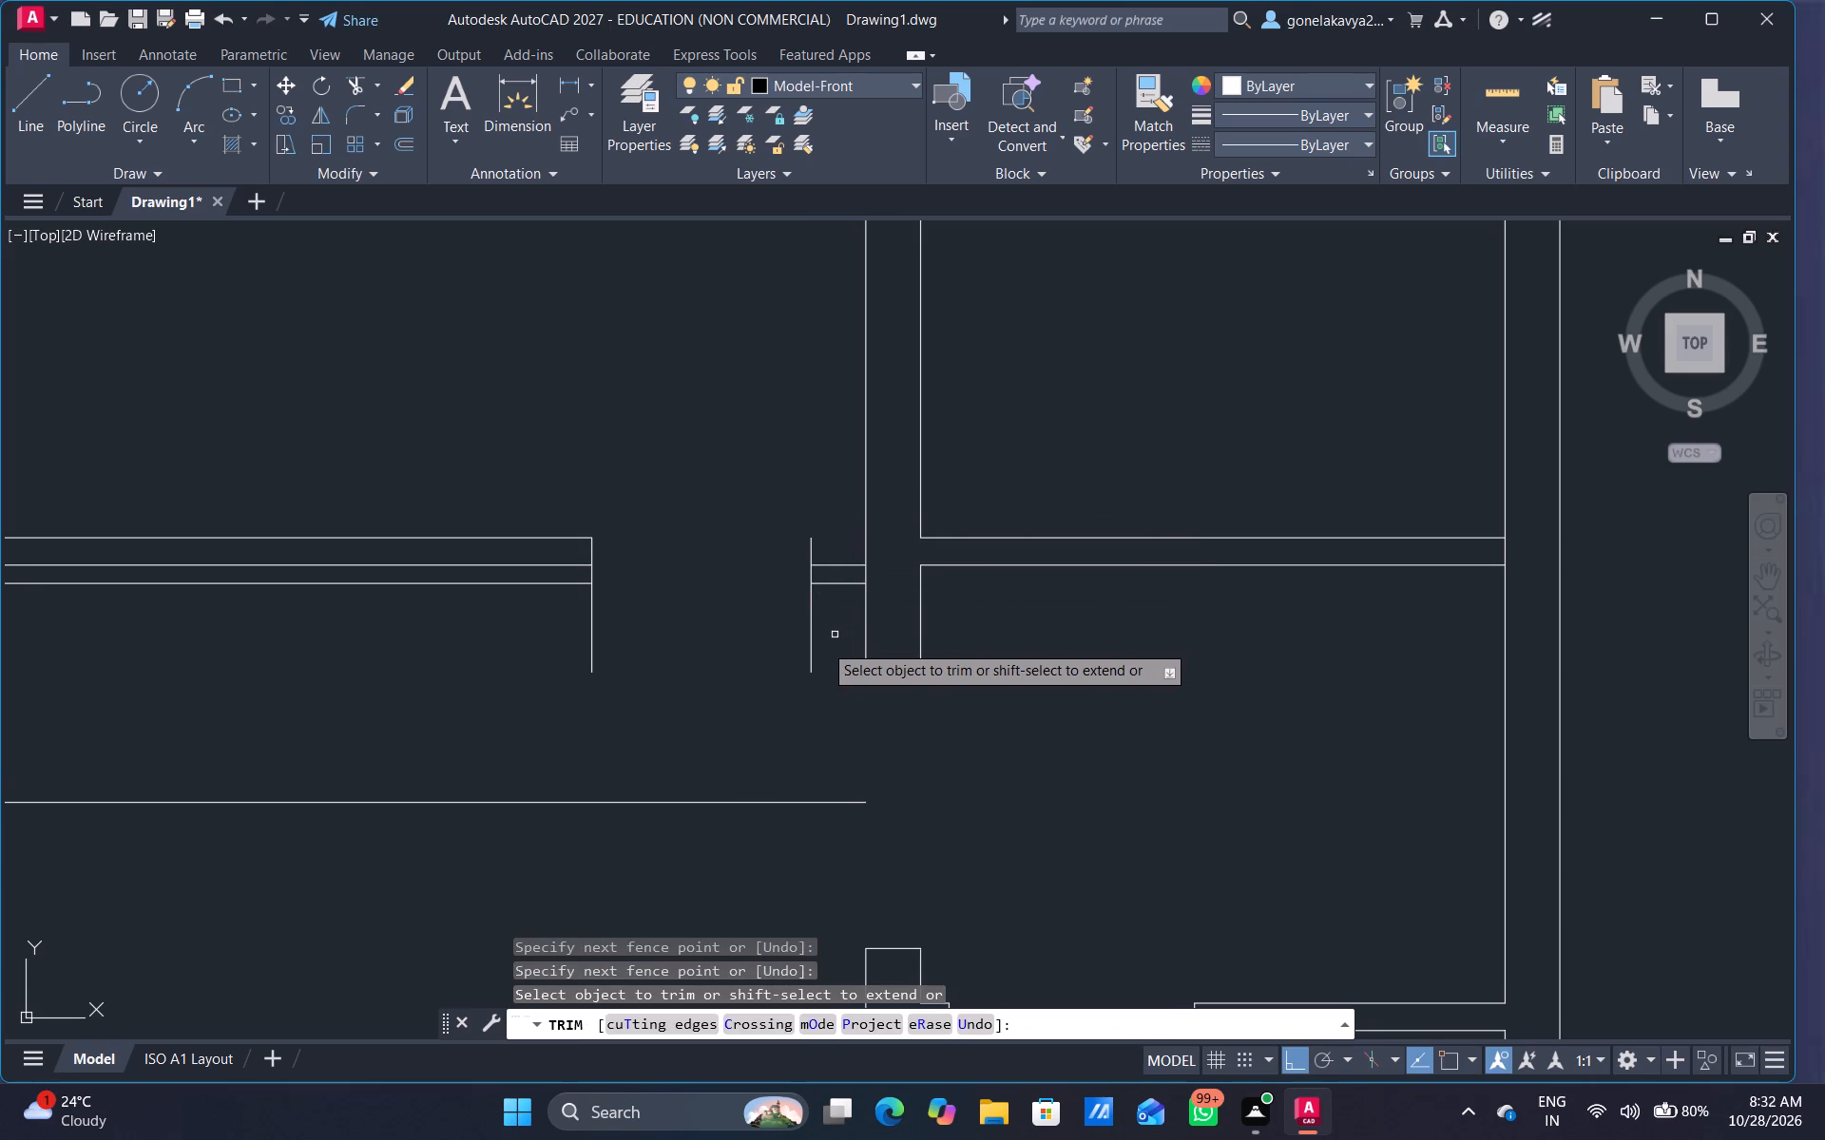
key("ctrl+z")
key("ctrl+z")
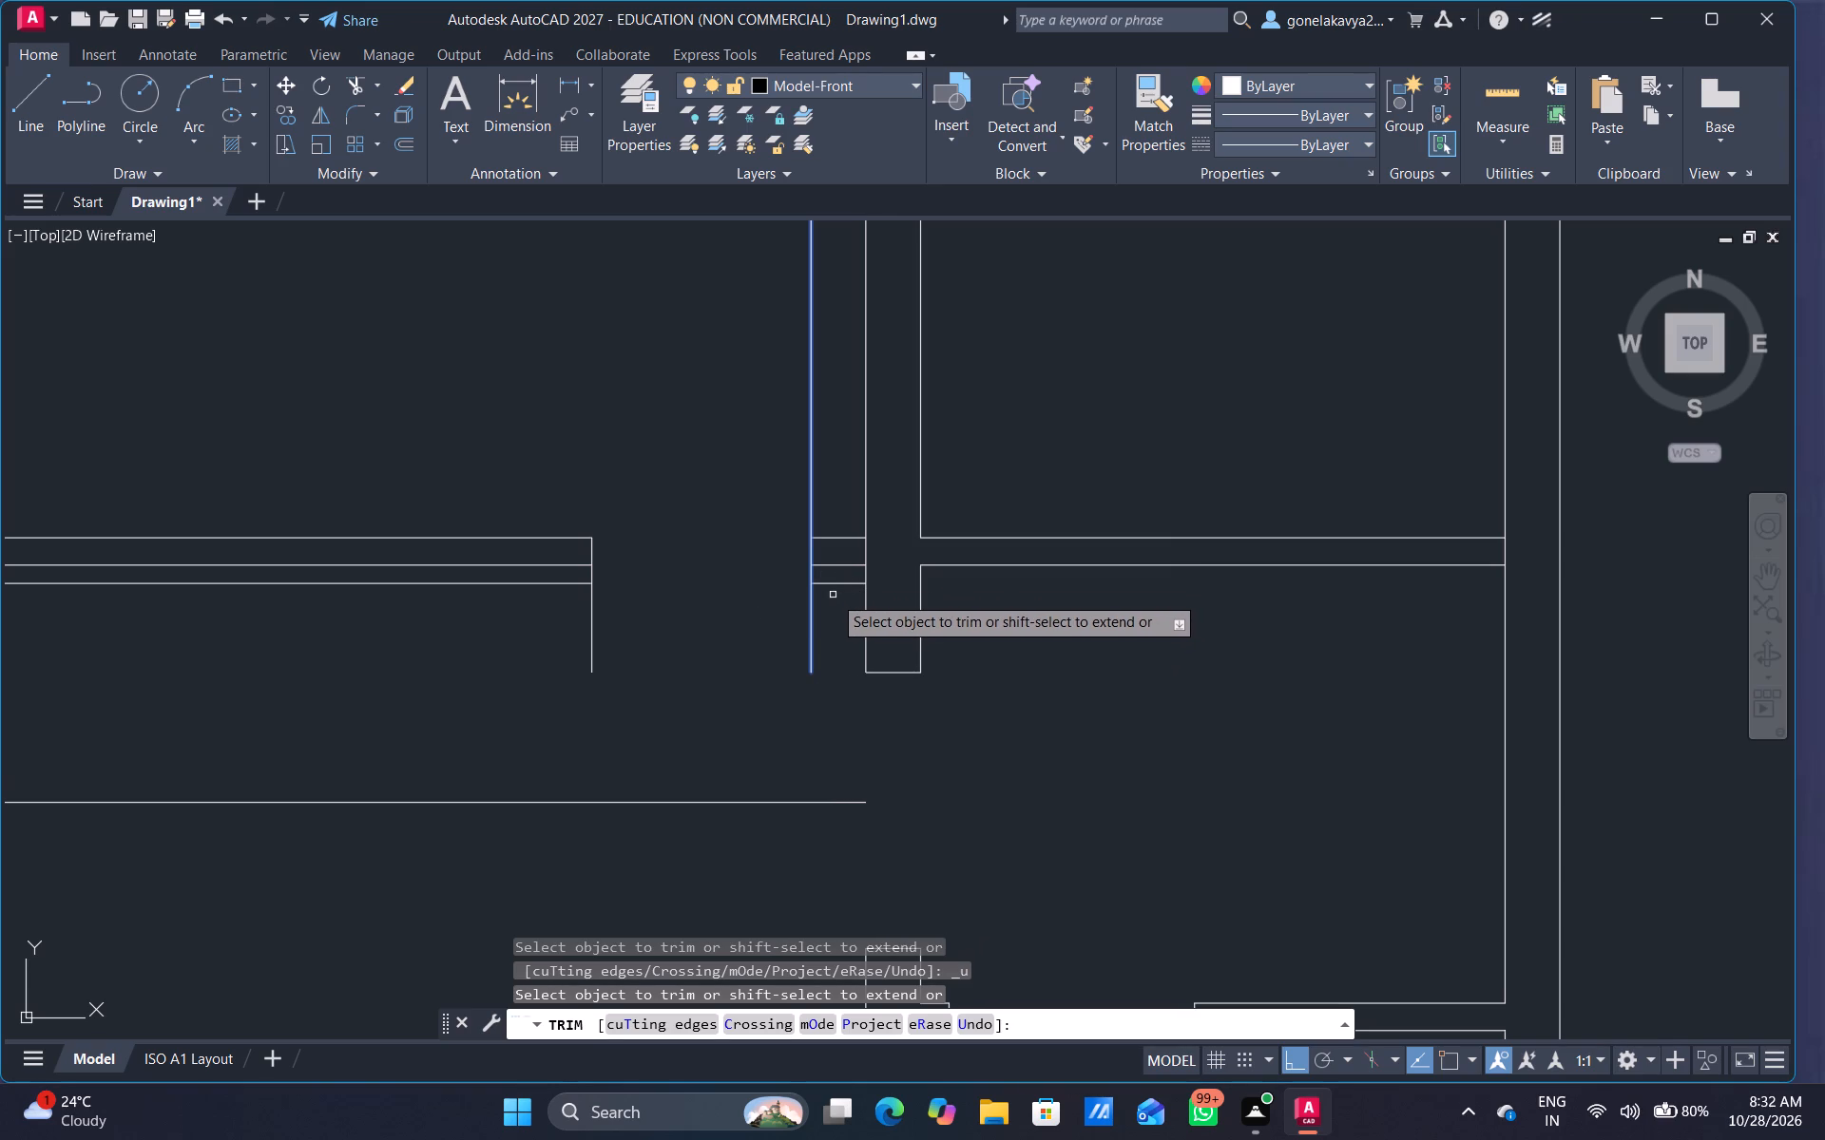
Clean the short wall stub east of the door opening, trimming the wall line inside the junction, the 3" offset piece and the excess marker ends.
left_click_drag(874, 551, 851, 553)
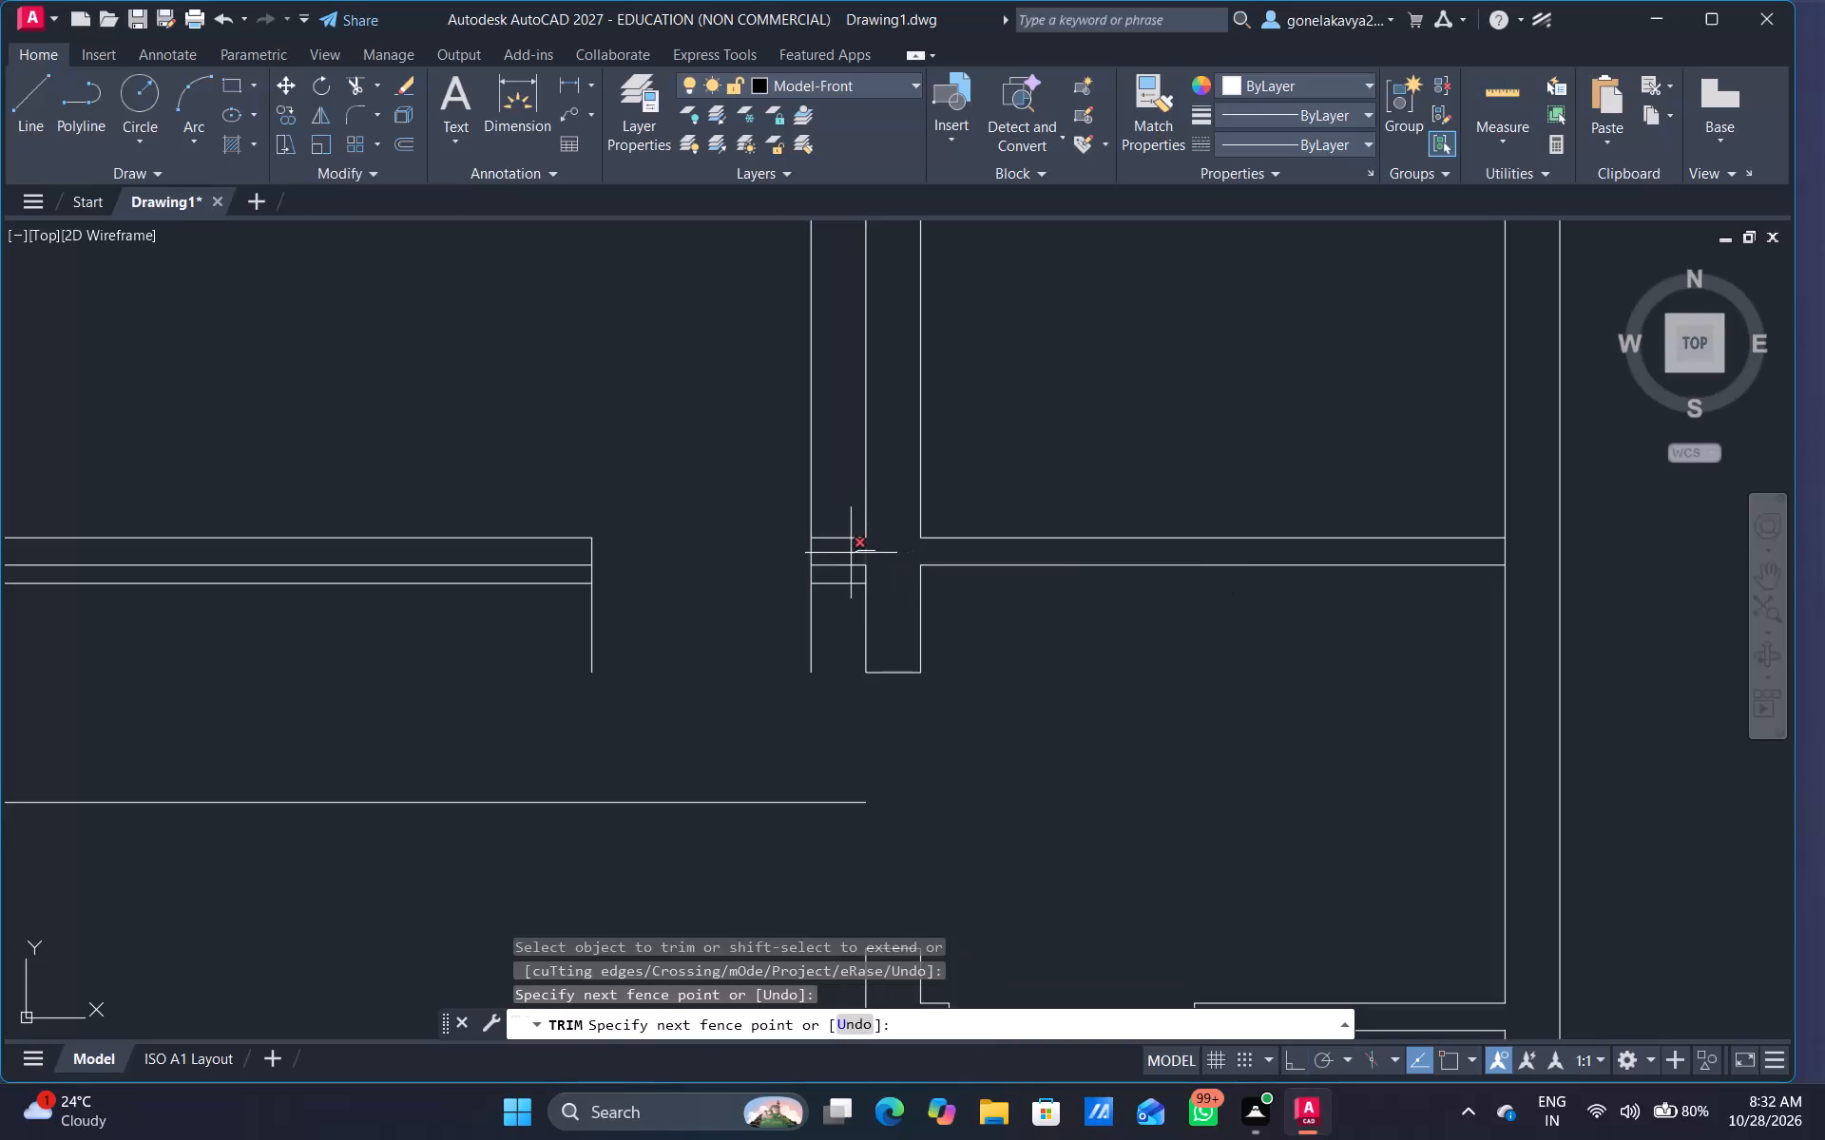
left_click_drag(851, 553, 849, 554)
left_click_drag(845, 579, 756, 621)
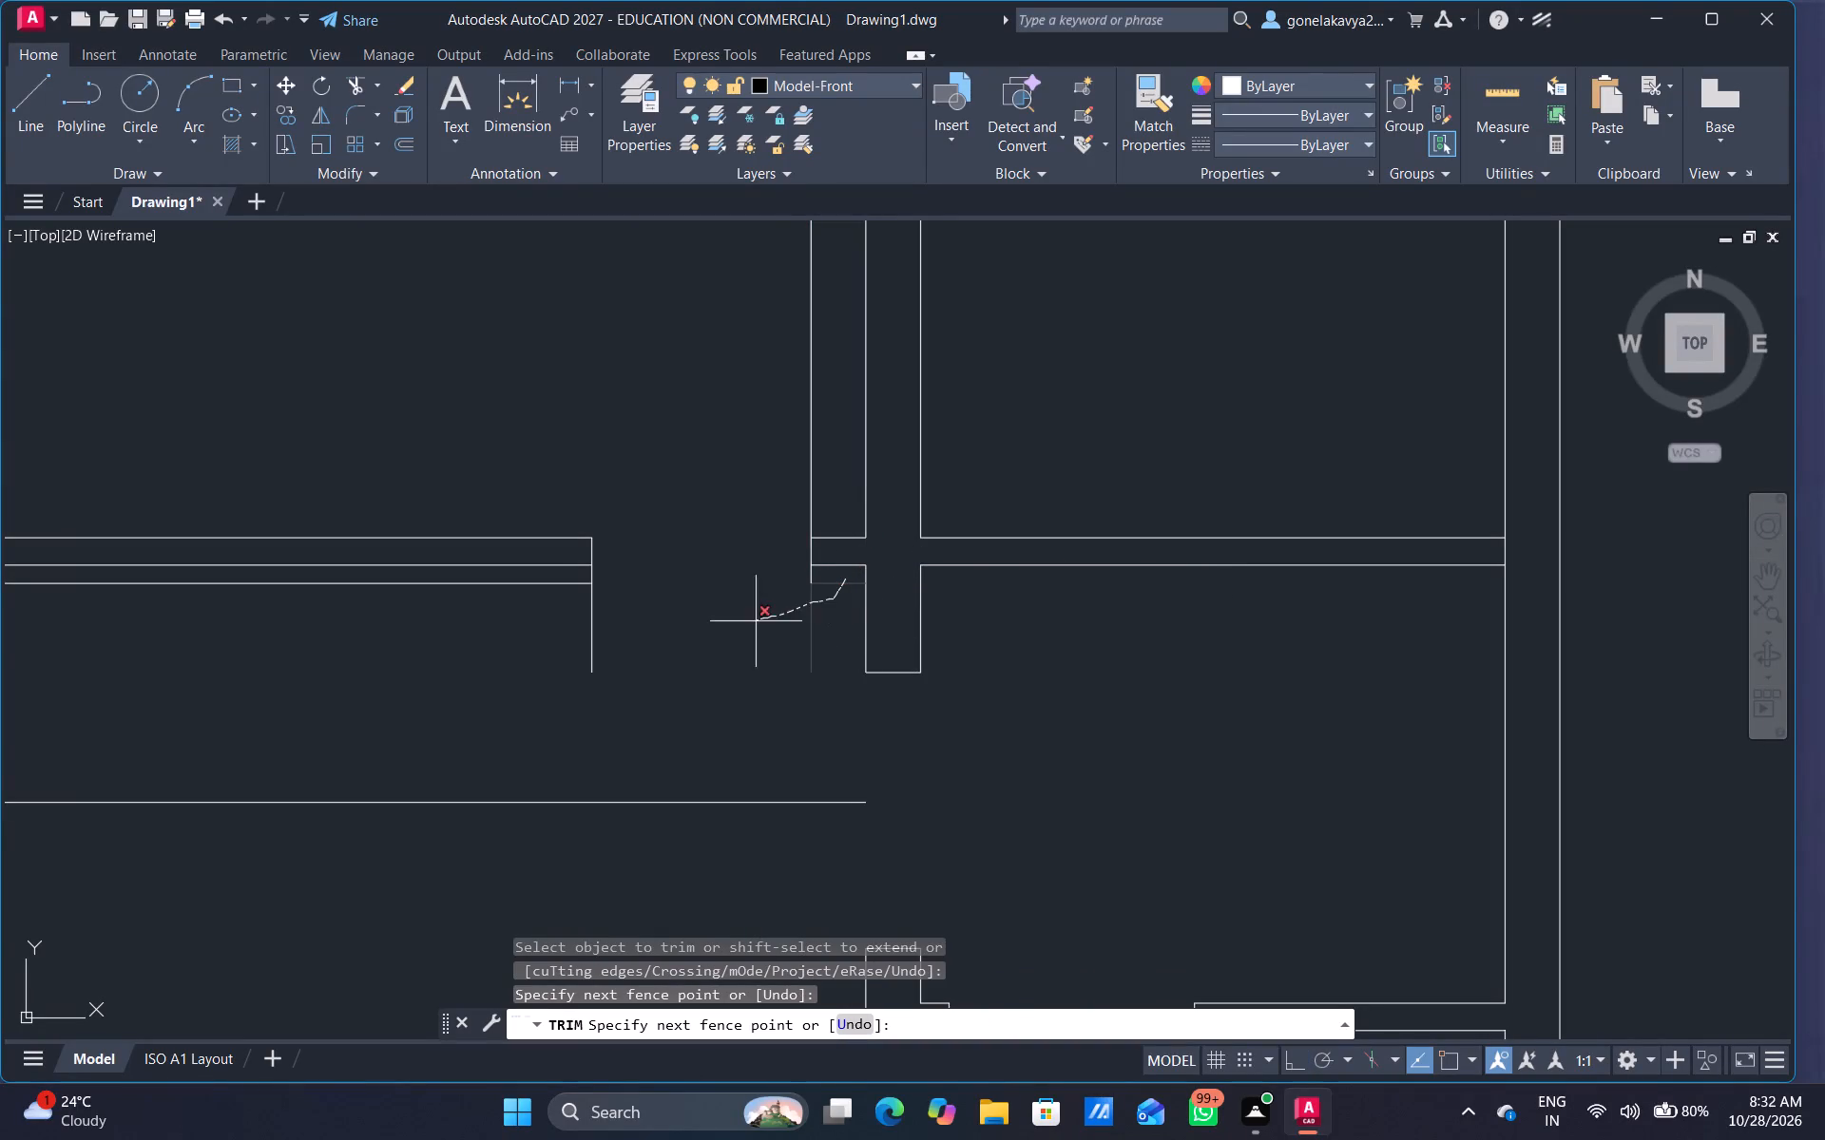
left_click_drag(756, 621, 829, 488)
Extend both lines of the northern vertical partition south to the horizontal line offset 3' below the door opening.
scroll(807, 617, "down", 2)
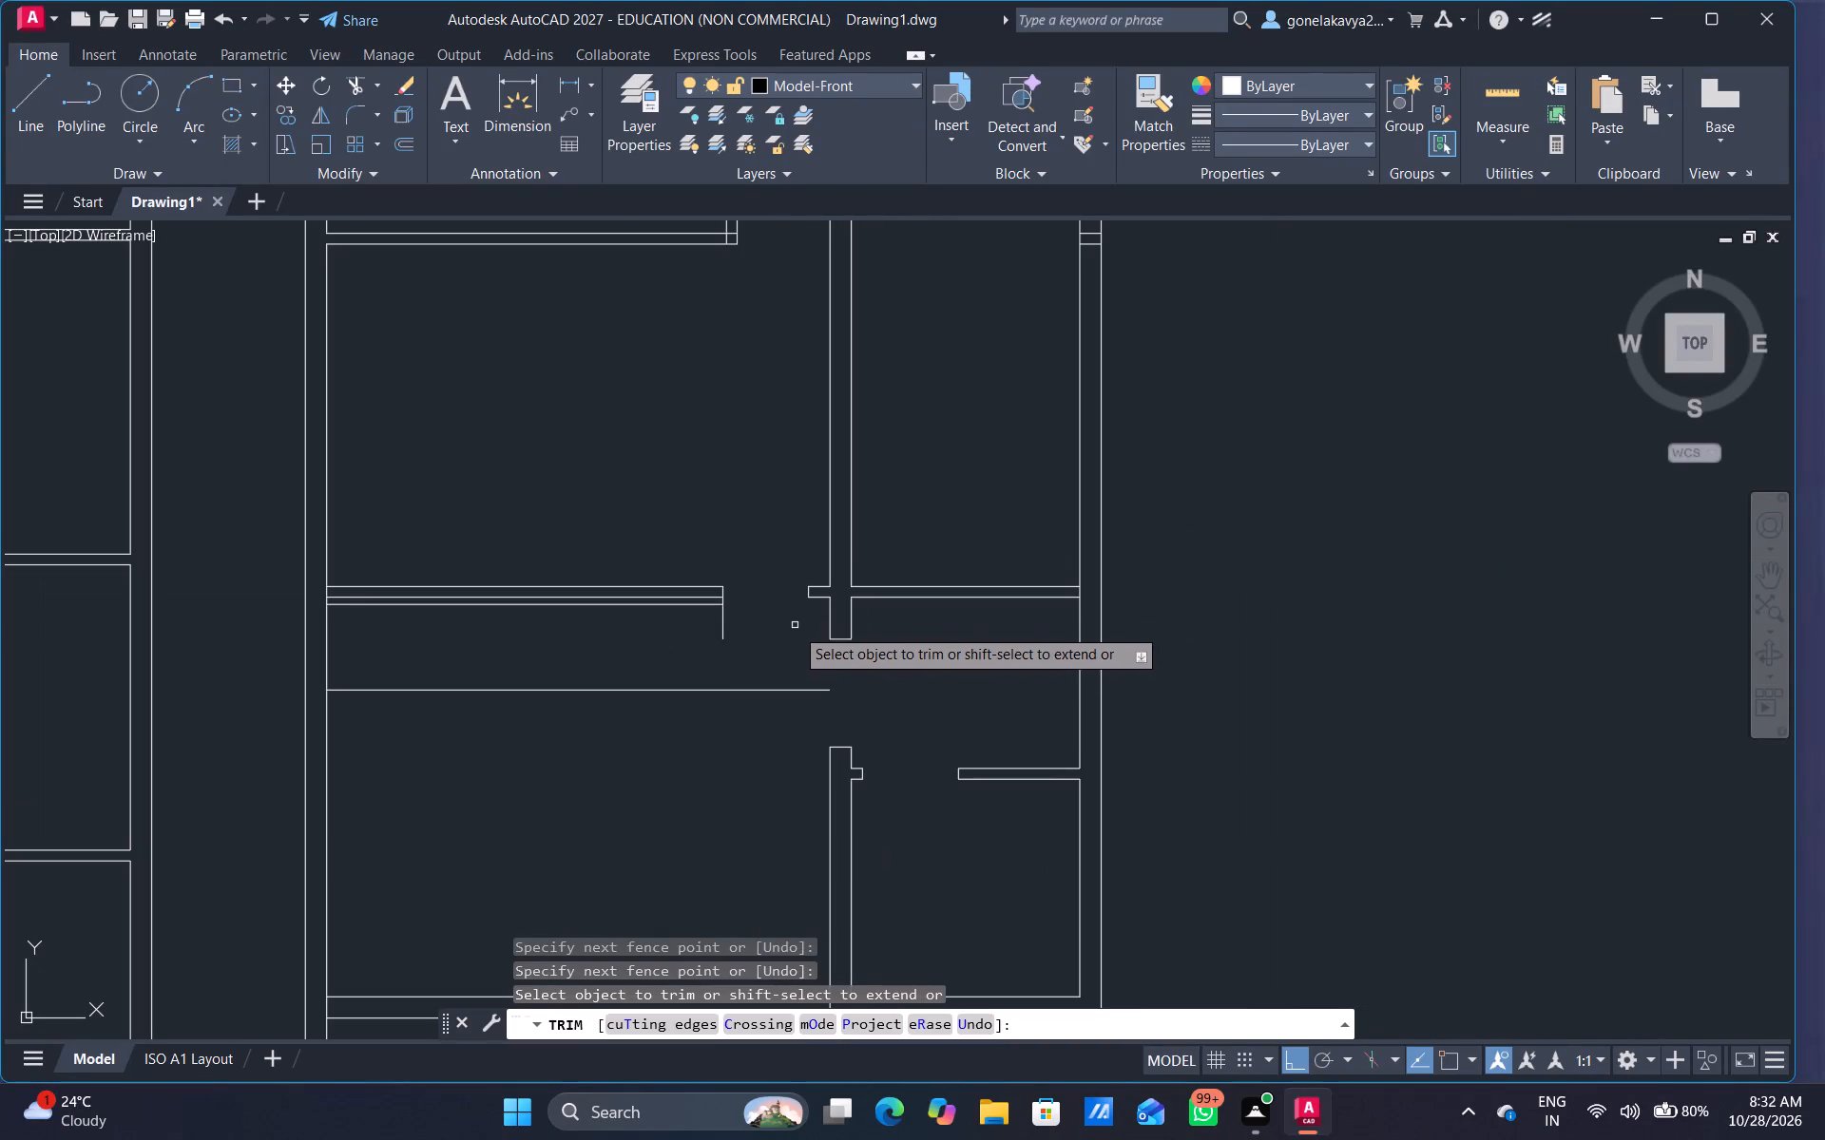
middle_click_drag(754, 630, 809, 601)
scroll(805, 674, "down", 1)
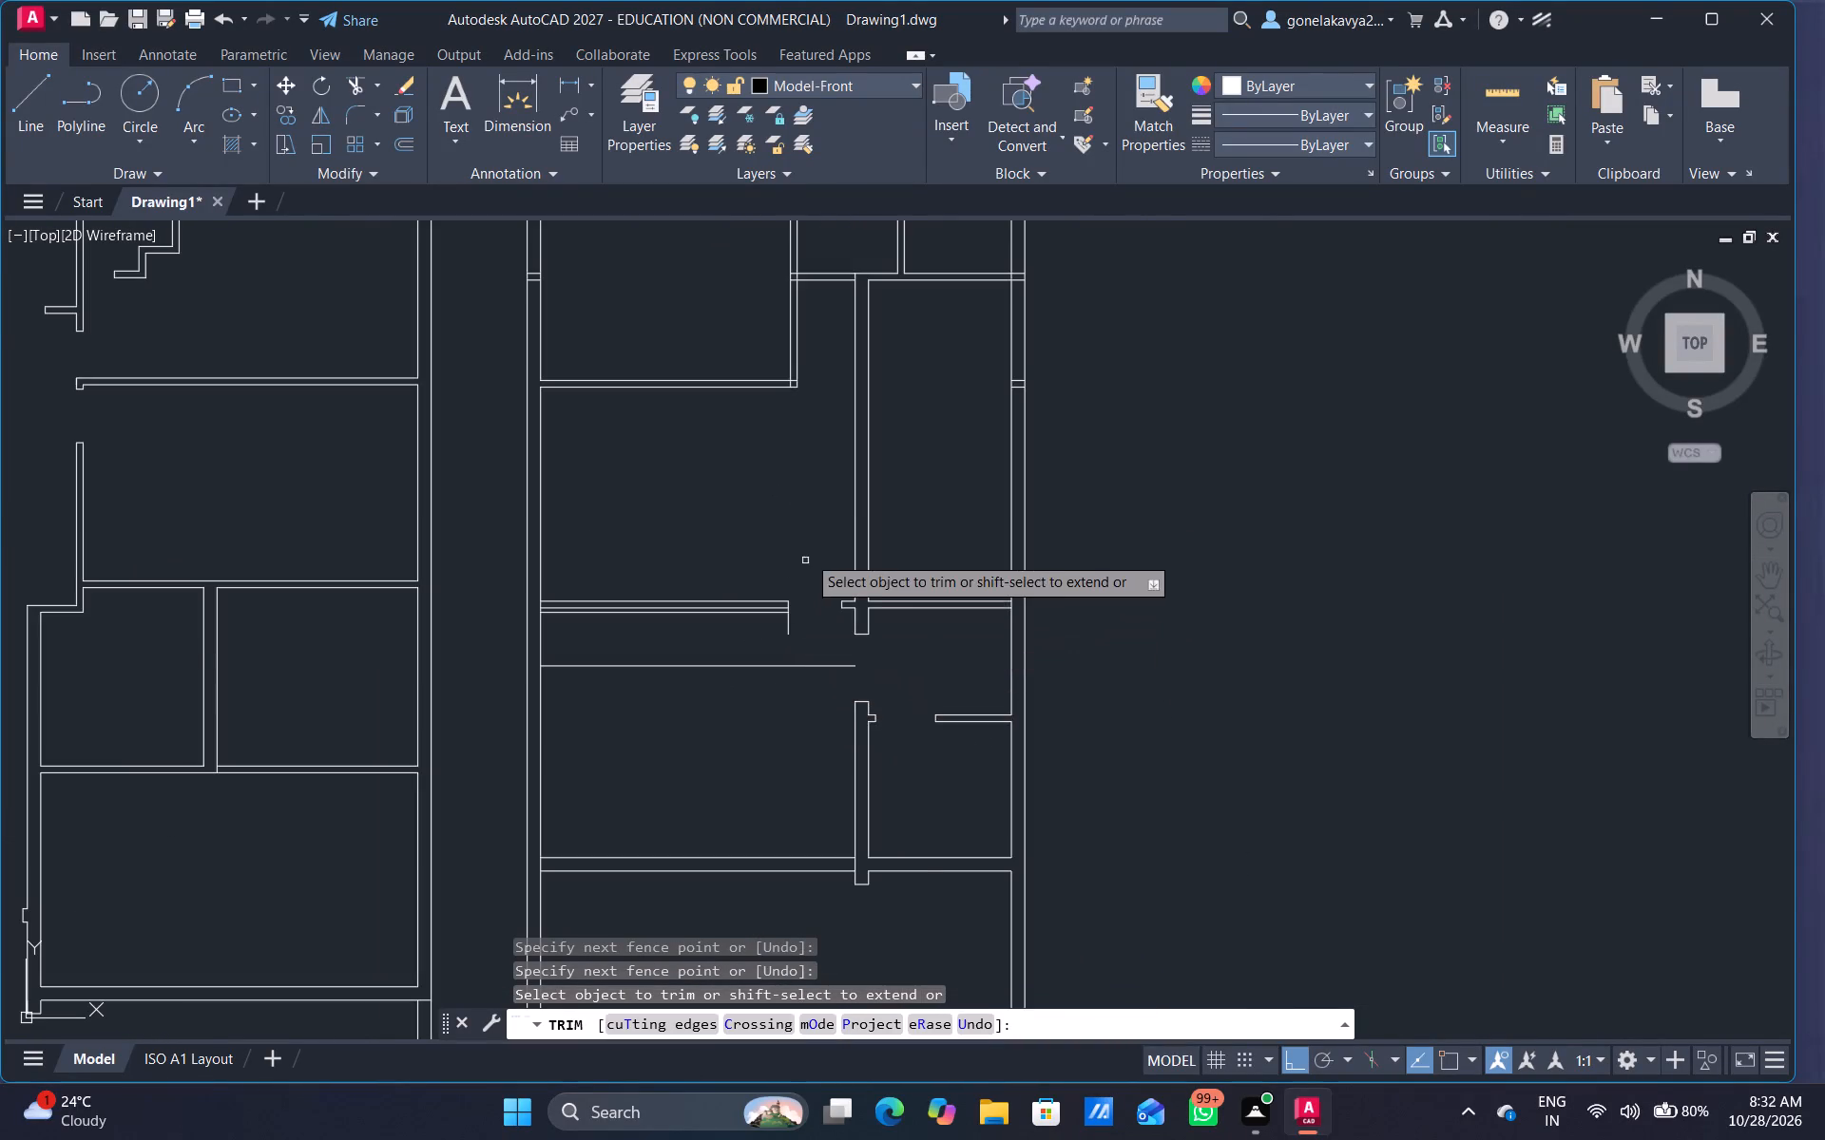
scroll(761, 452, "up", 1)
key("Escape")
key("e")
key("x")
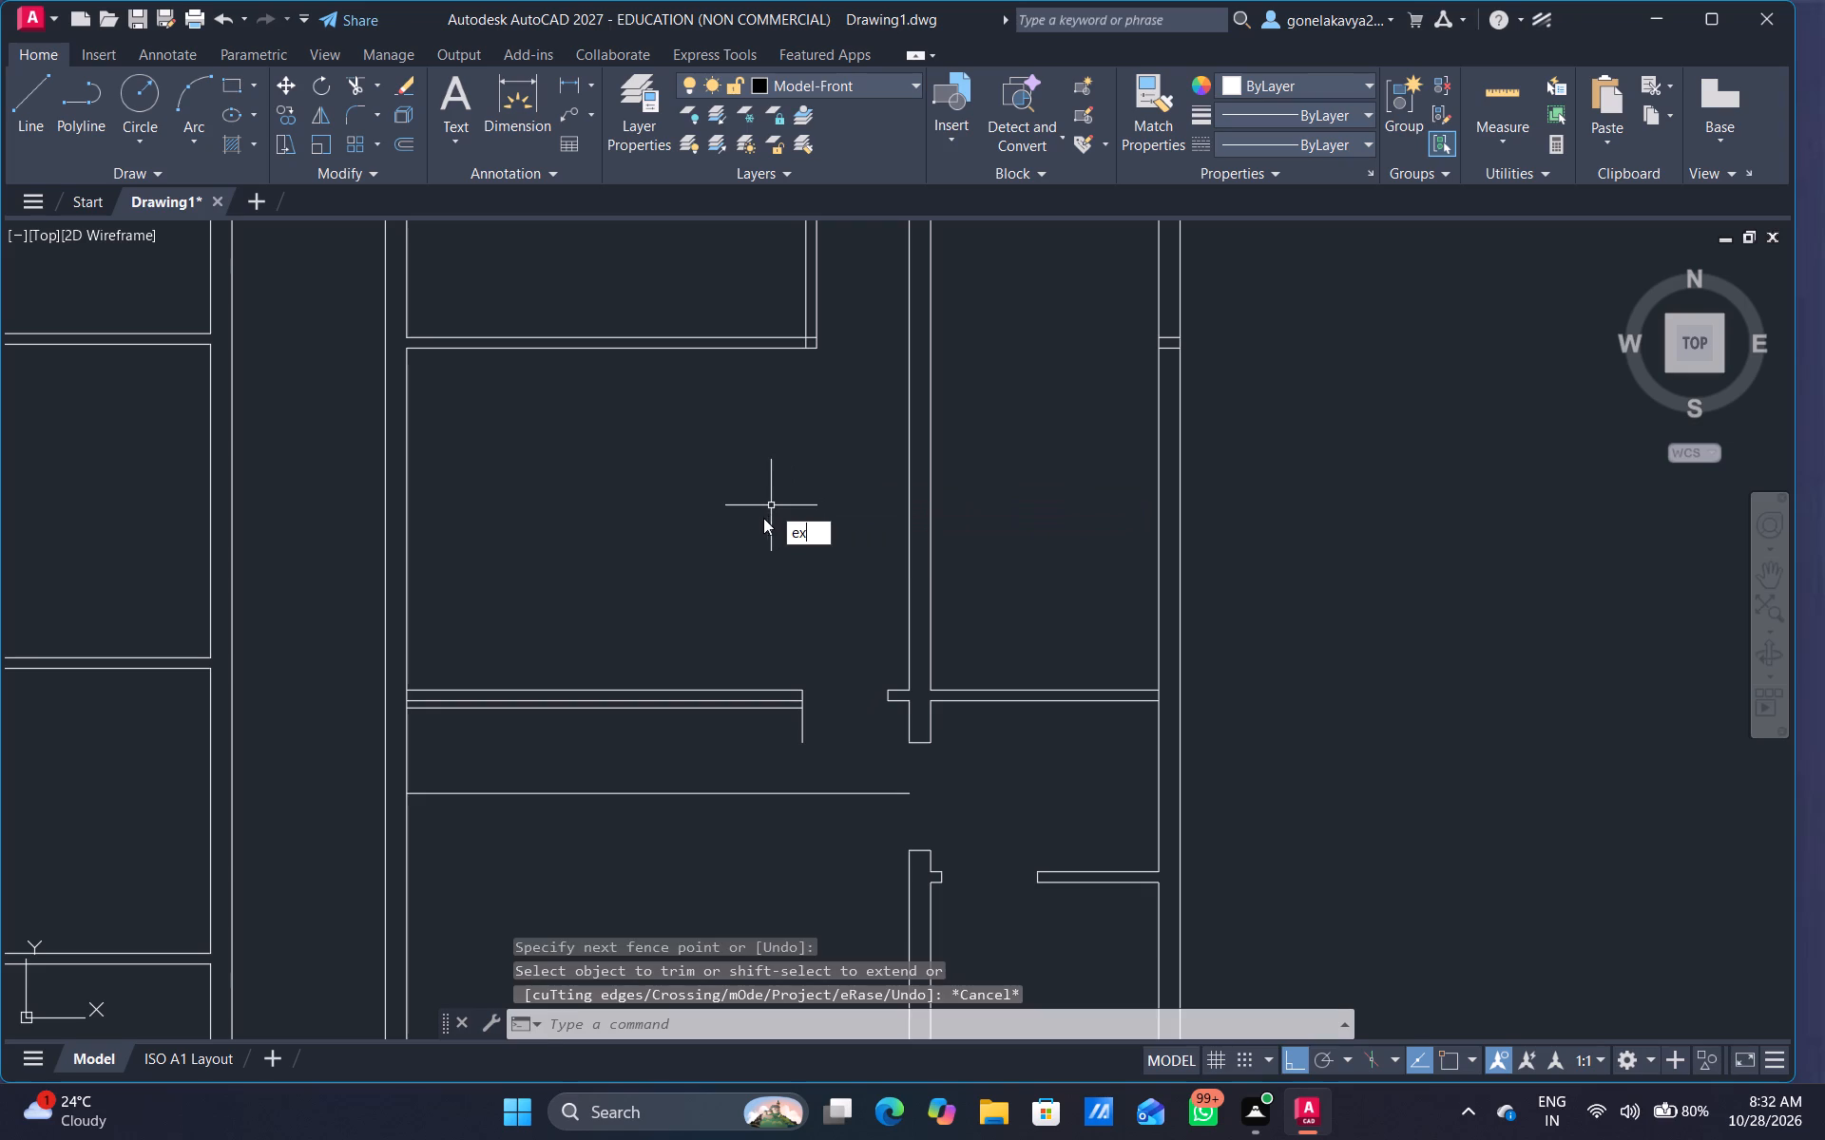
key("space")
left_click(815, 323)
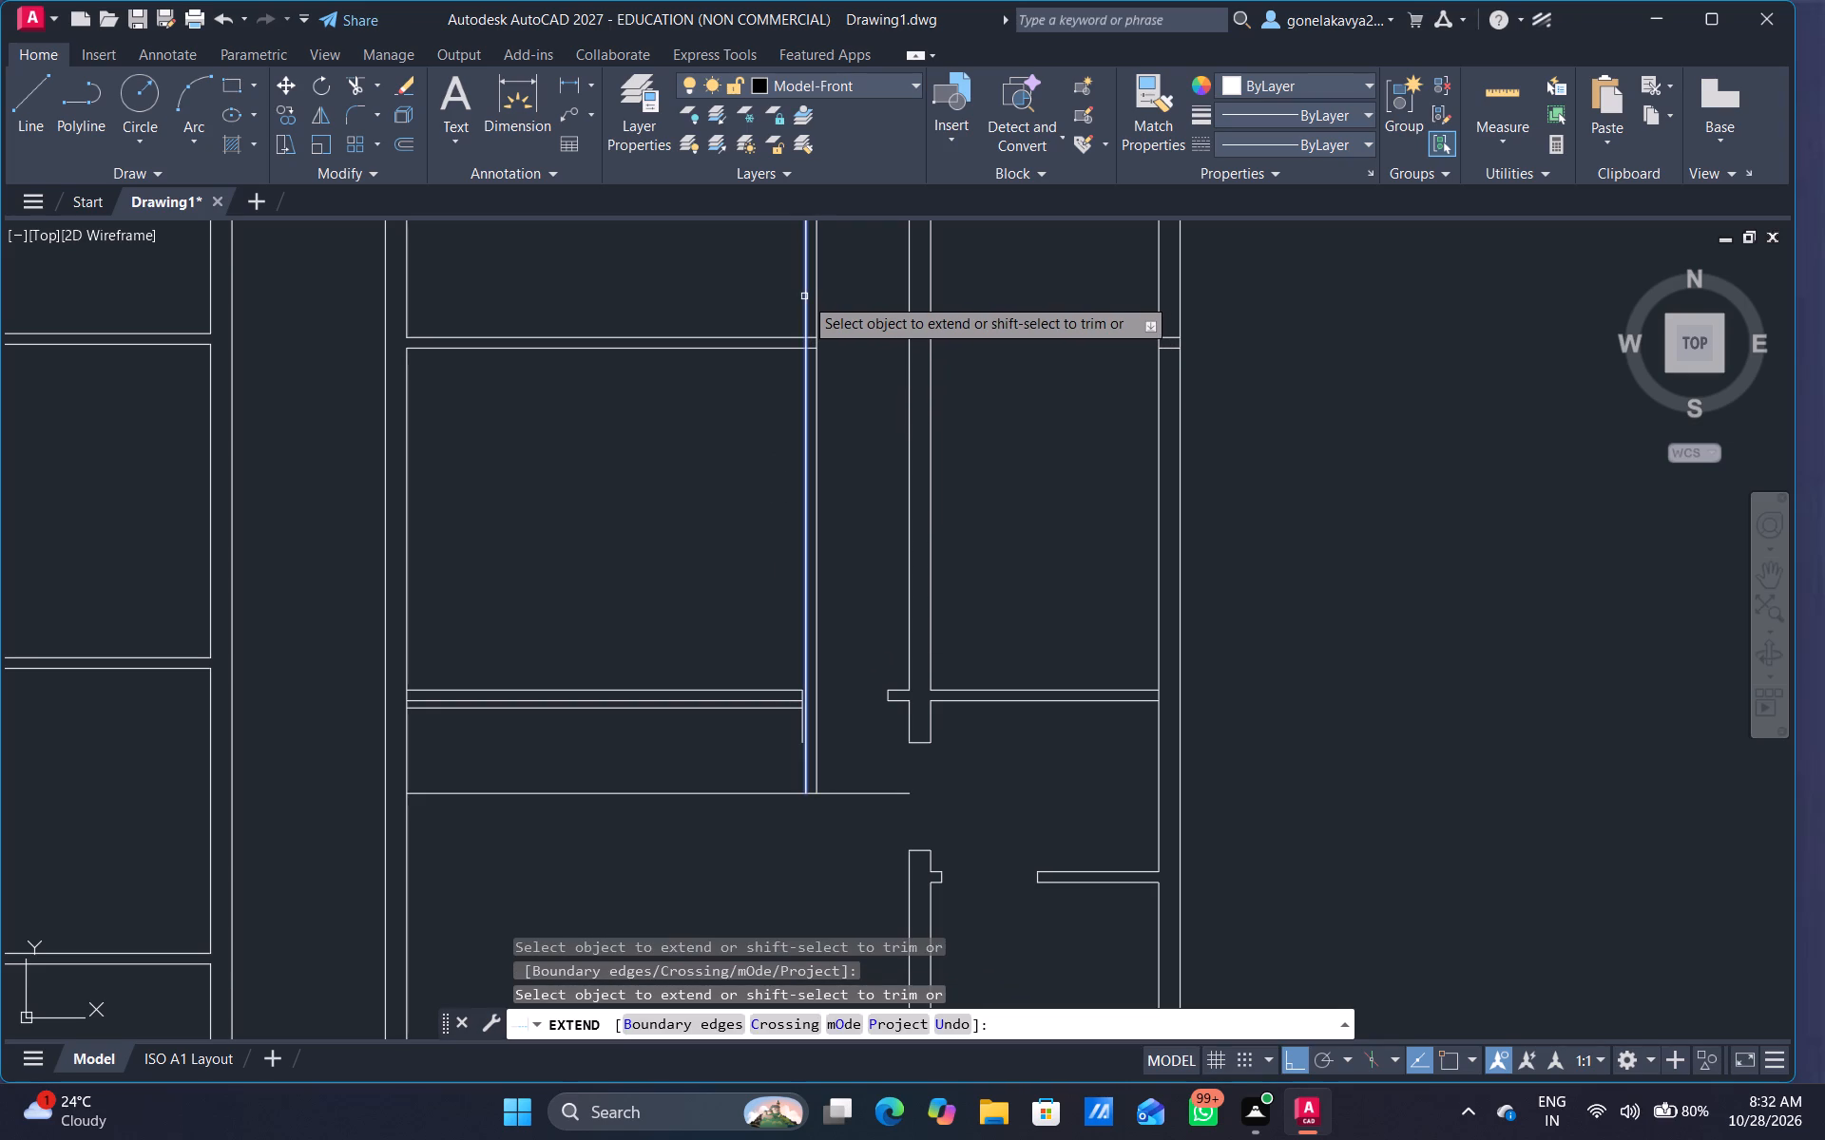
left_click(804, 296)
scroll(857, 541, "down", 1)
middle_click_drag(857, 541, 841, 517)
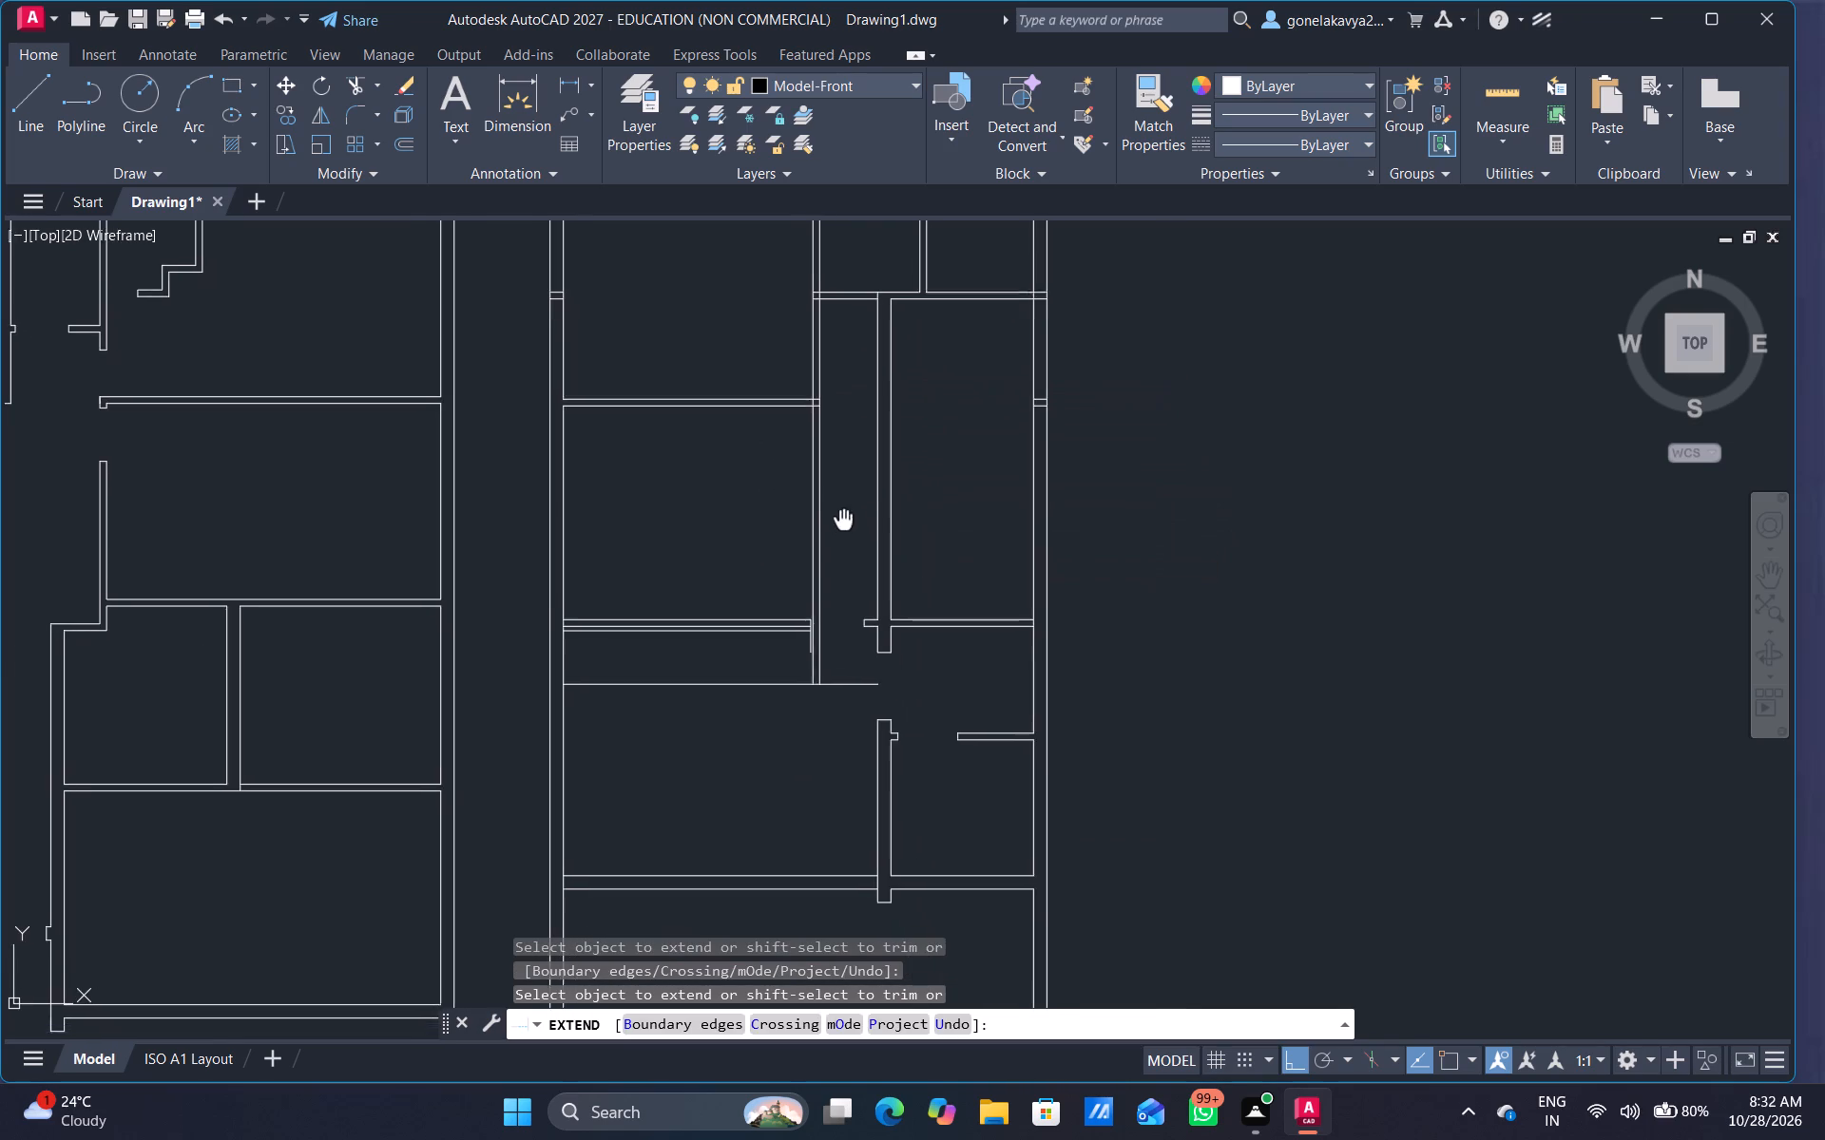
middle_click_drag(841, 517, 832, 490)
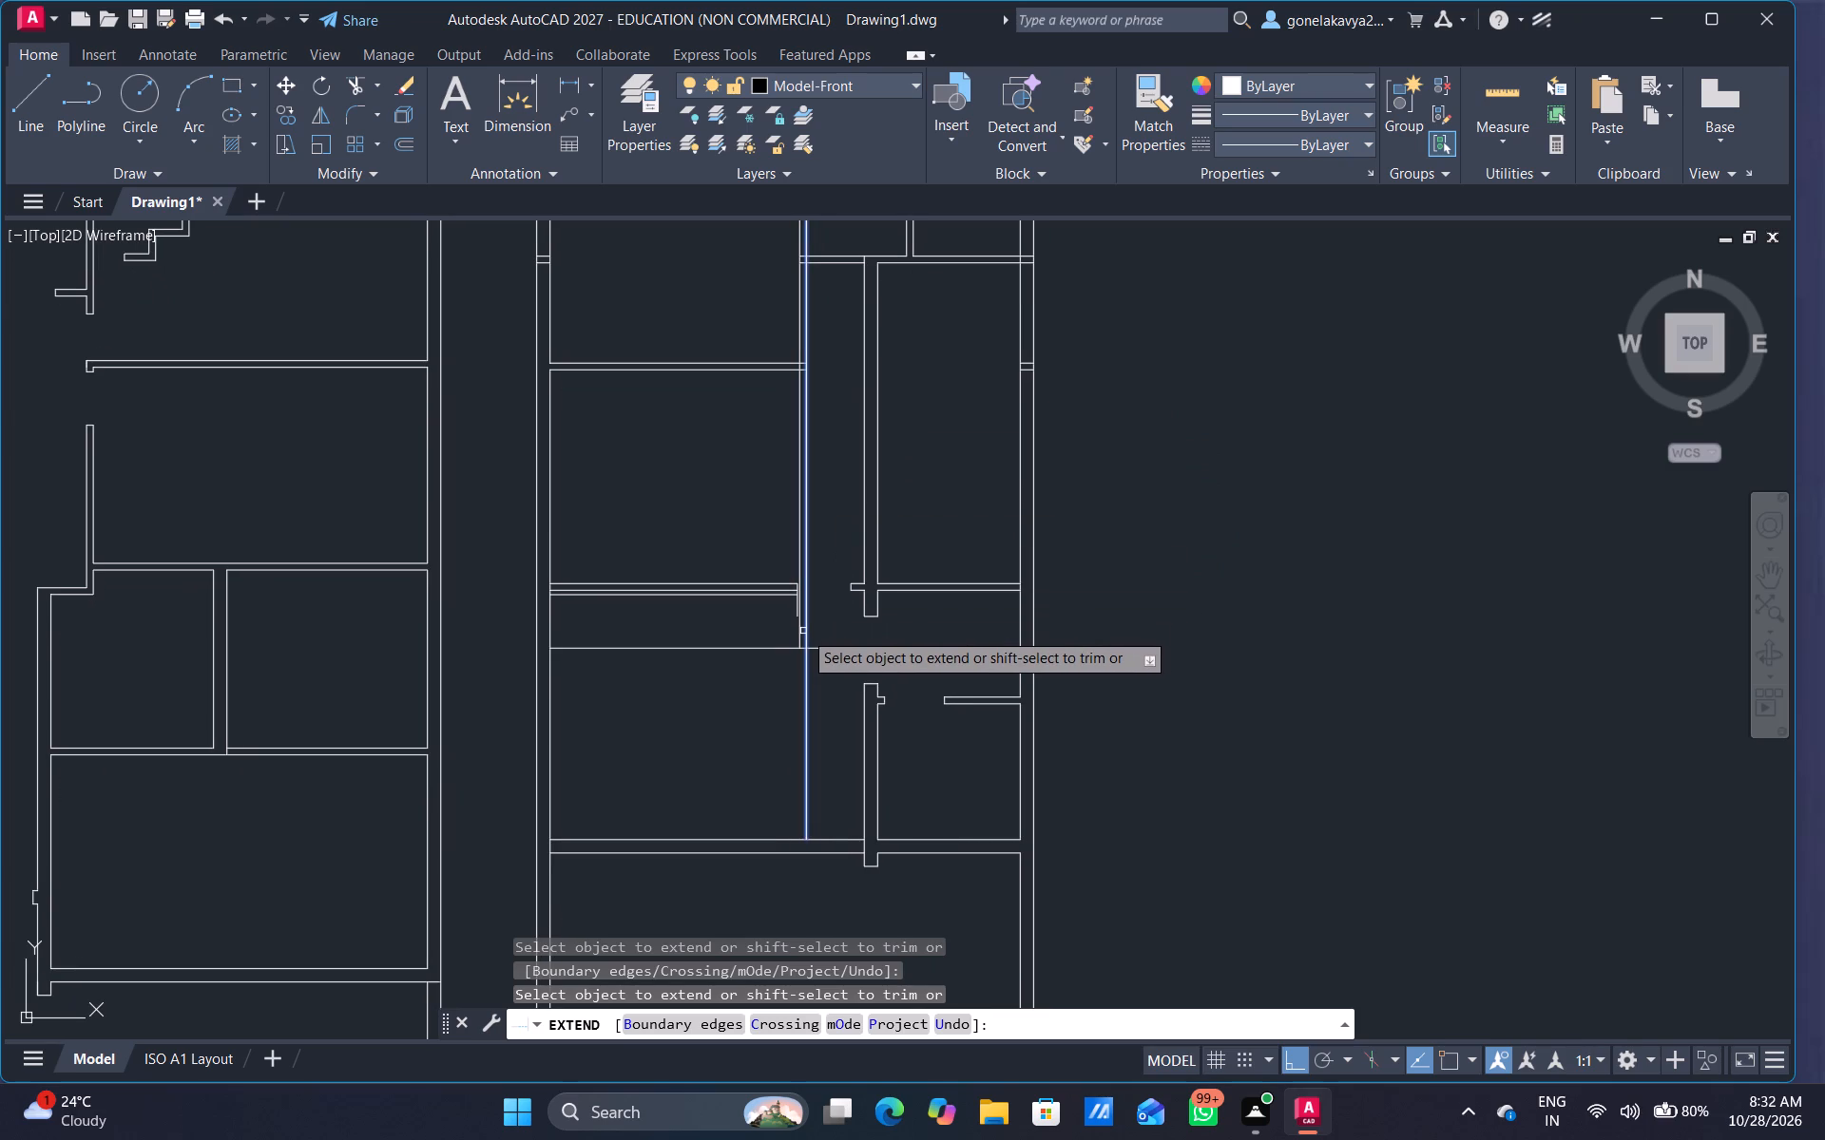
Extend both lines of the vertical partition south to the lower line of the southern horizontal wall.
left_click(803, 631)
left_click(801, 632)
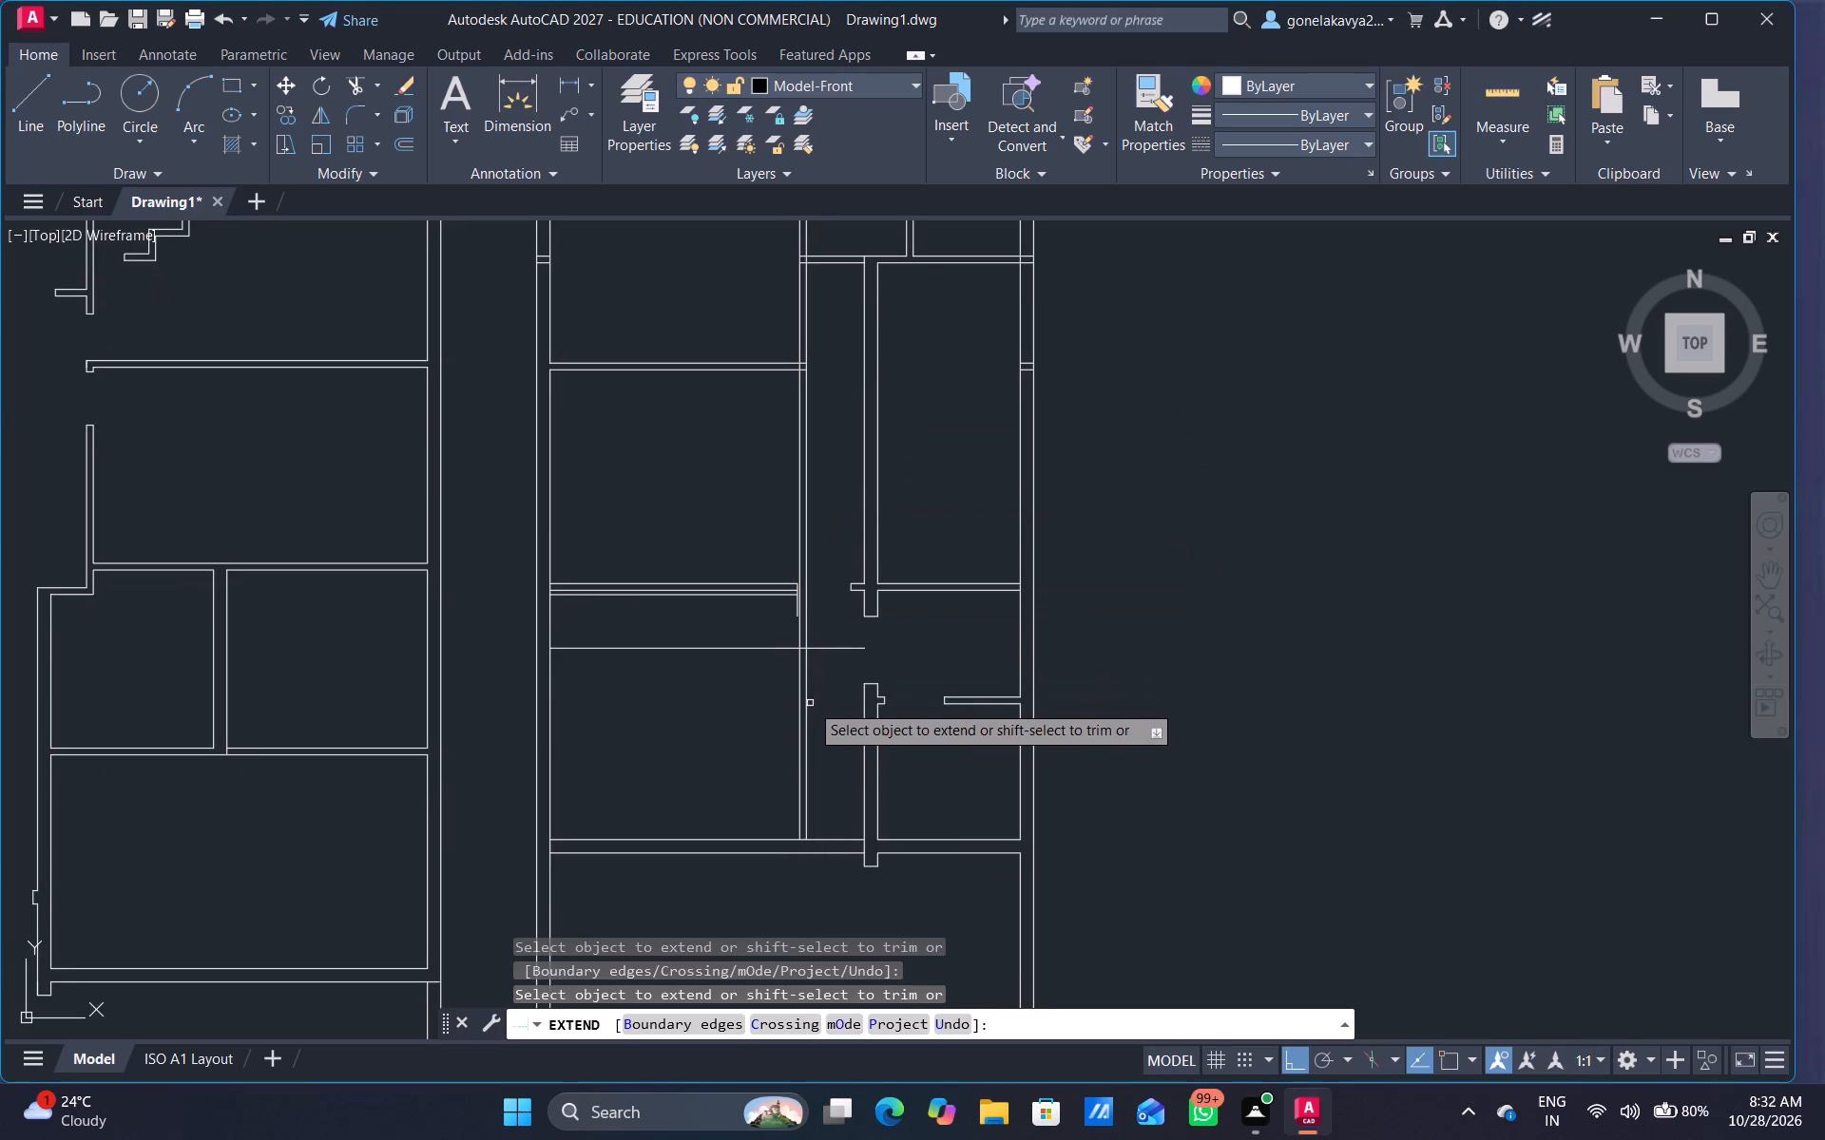
left_click(809, 703)
left_click(797, 717)
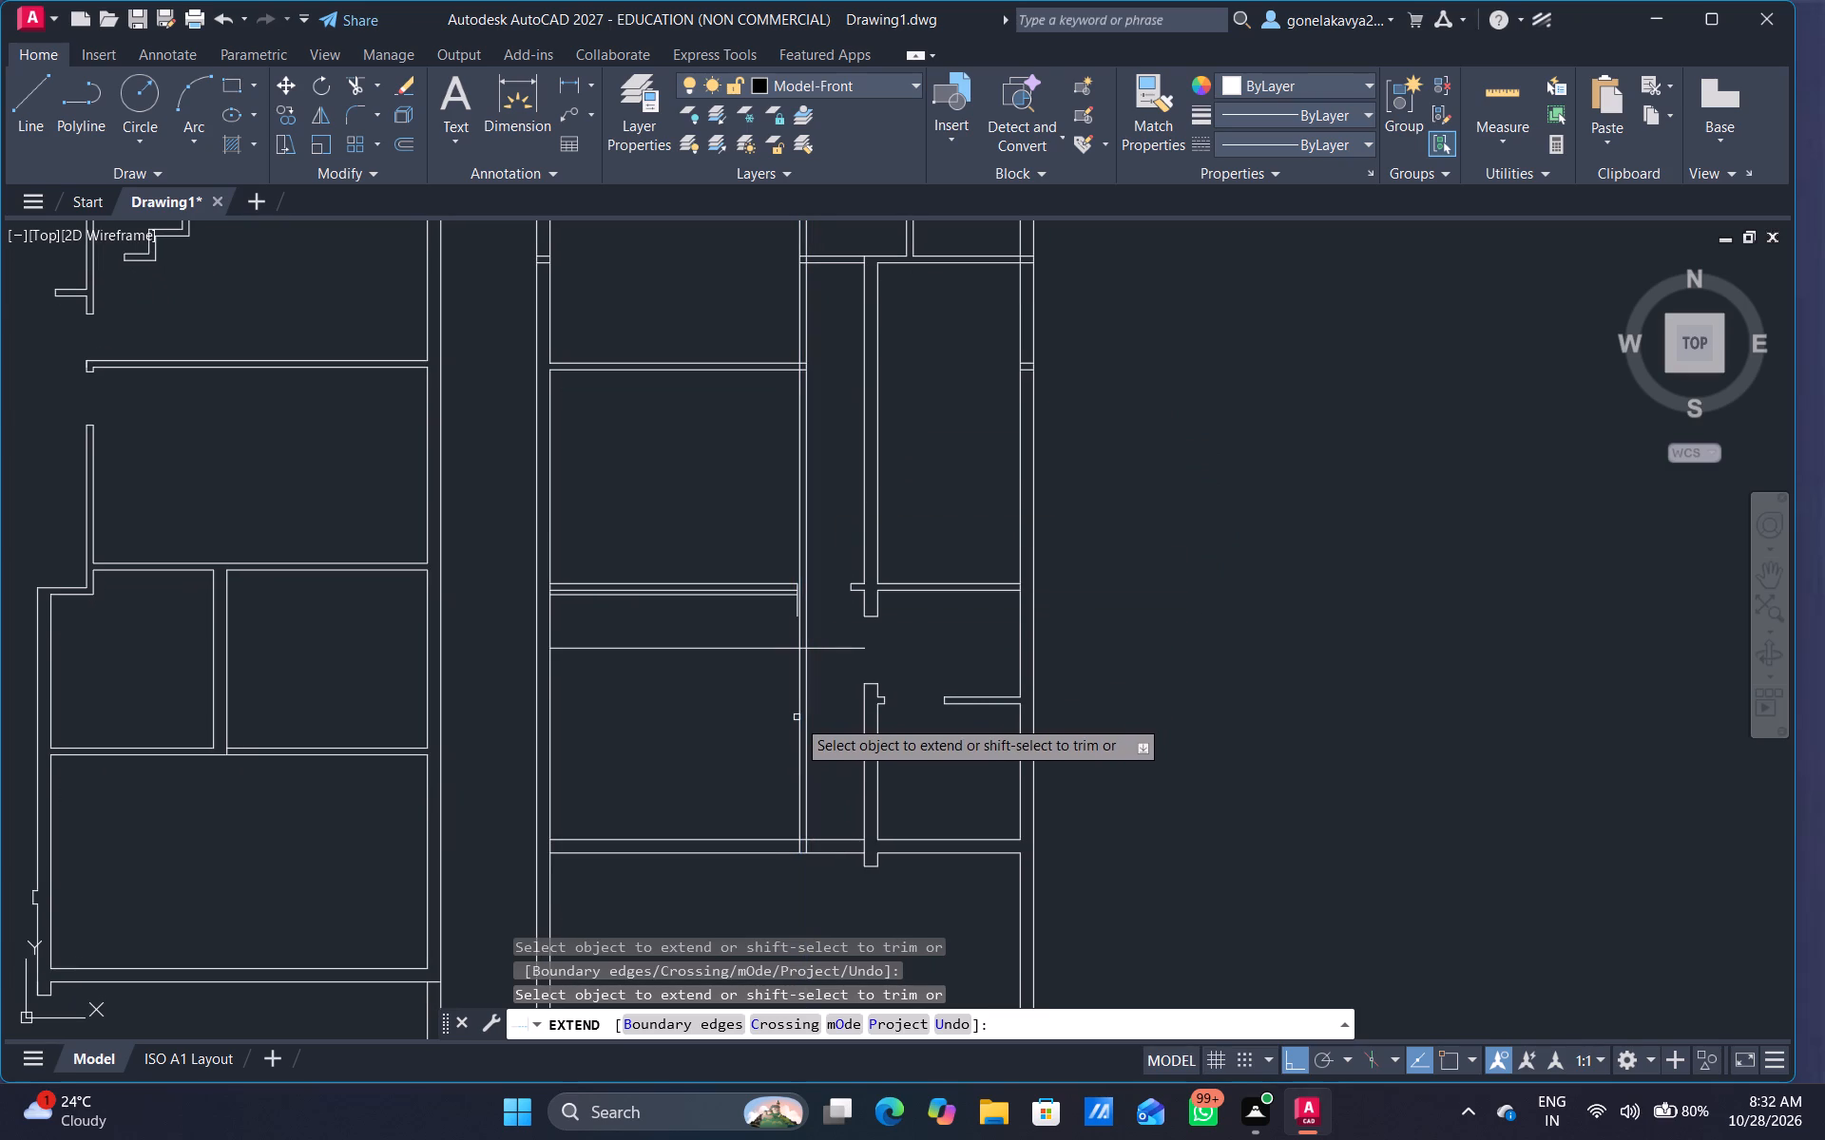
key("Escape")
Trim the horizontal 3' offset line on both sides of the vertical partition, keeping only the piece between its two lines.
type("tr")
key("space")
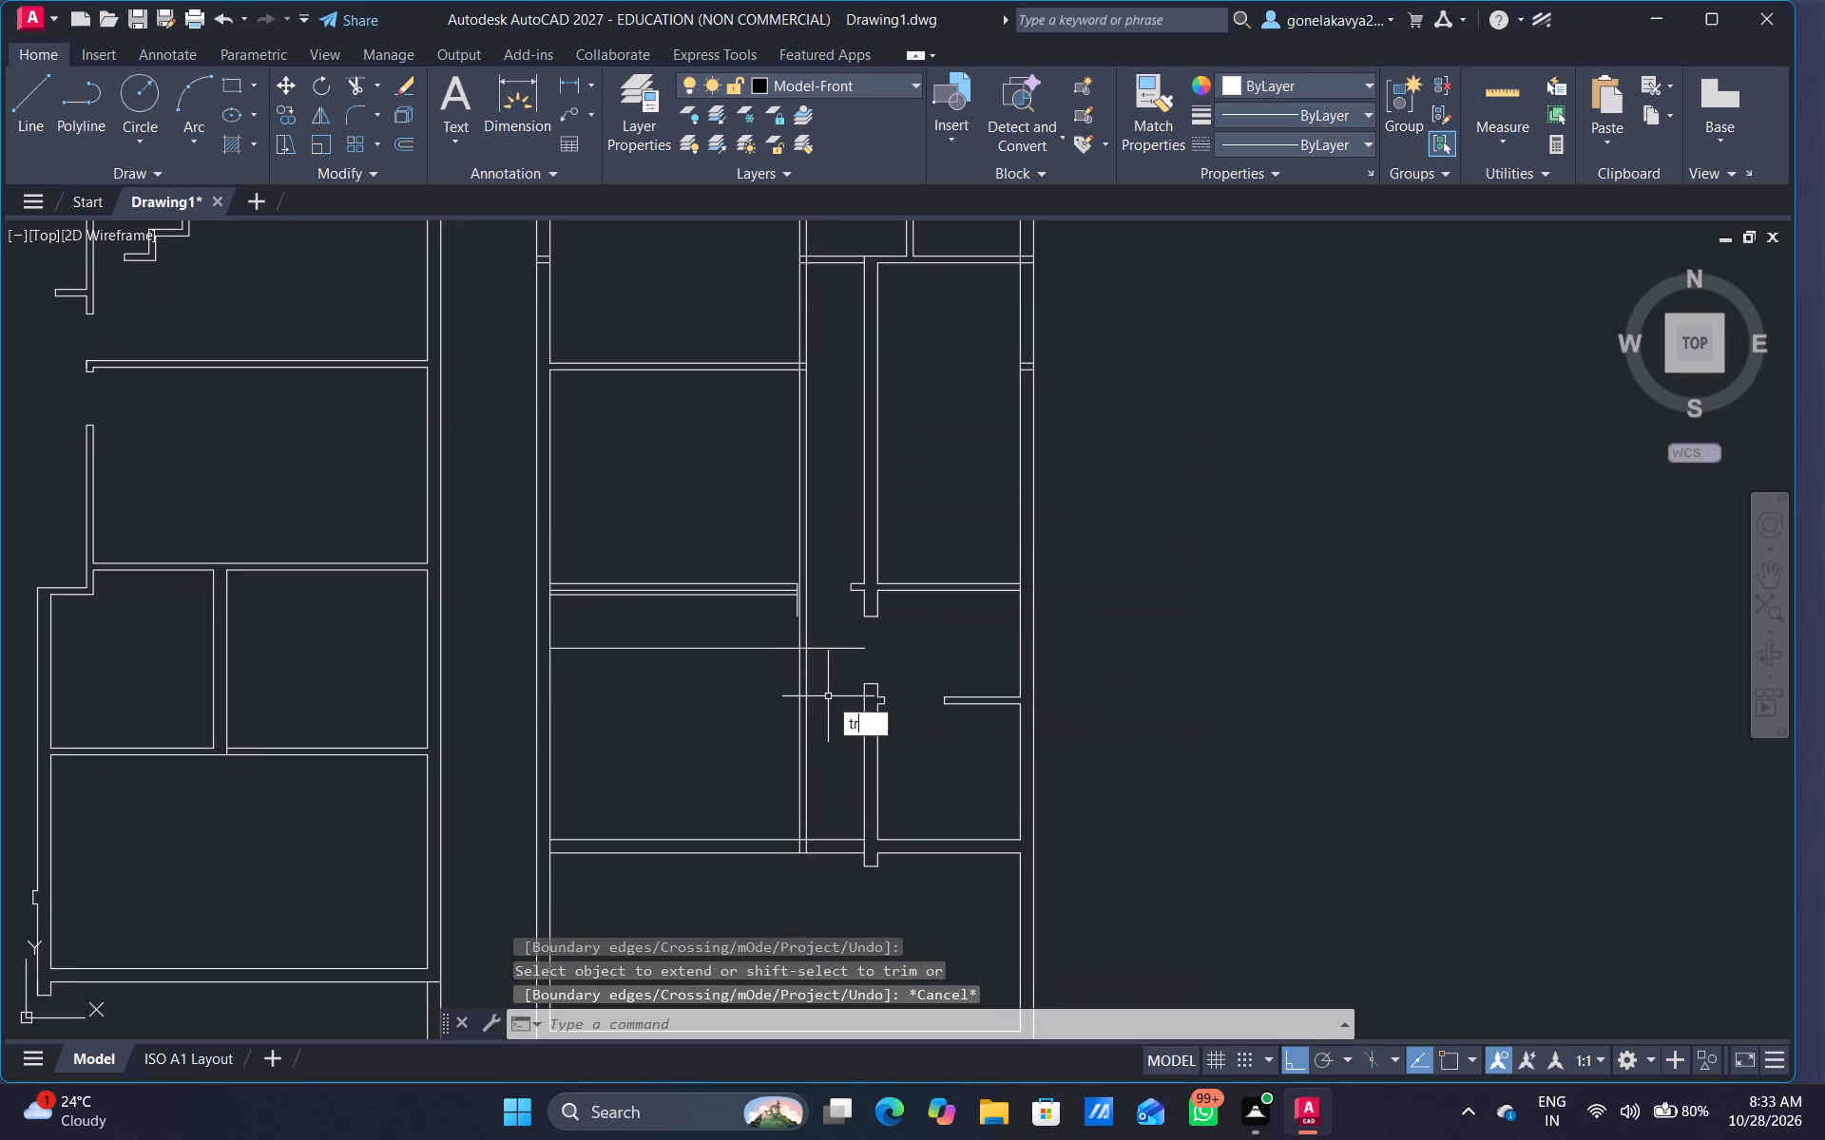
scroll(816, 640, "up", 3)
left_click_drag(828, 619, 805, 708)
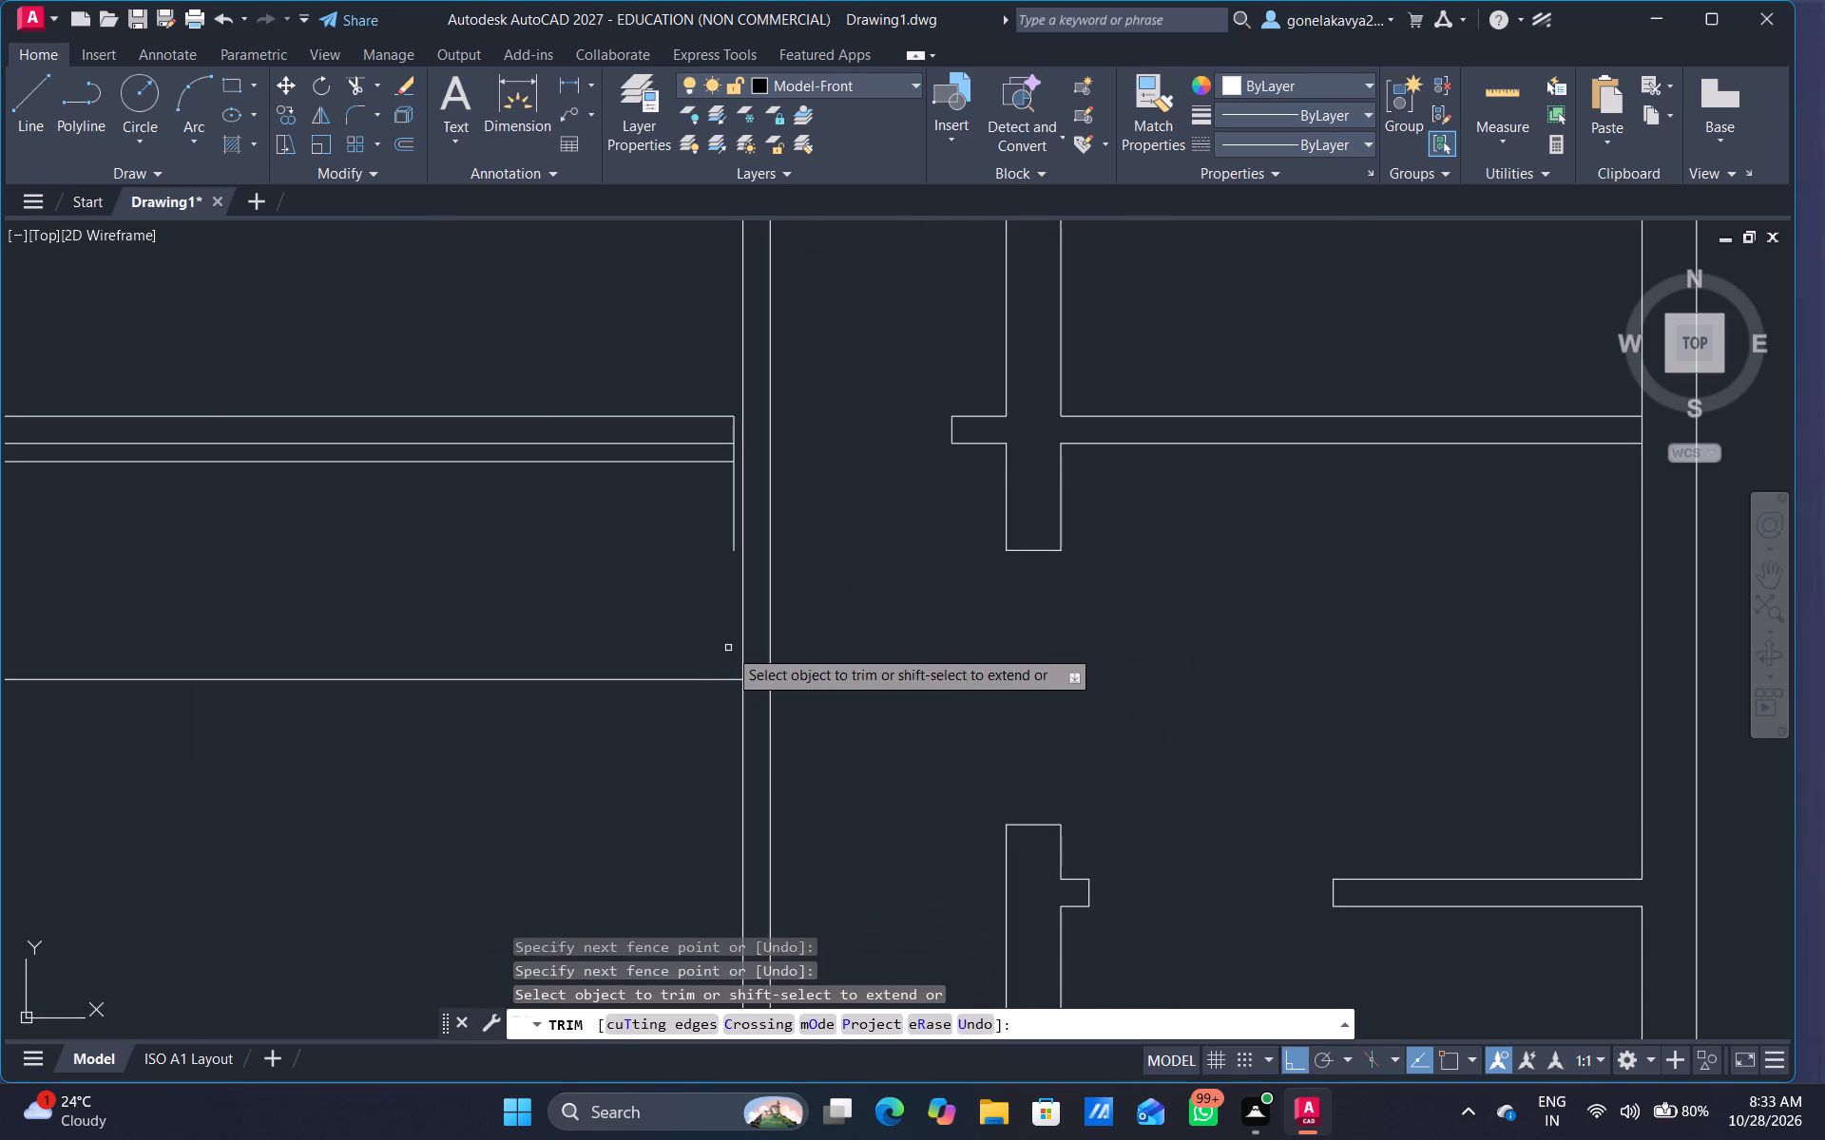
left_click_drag(714, 652, 684, 733)
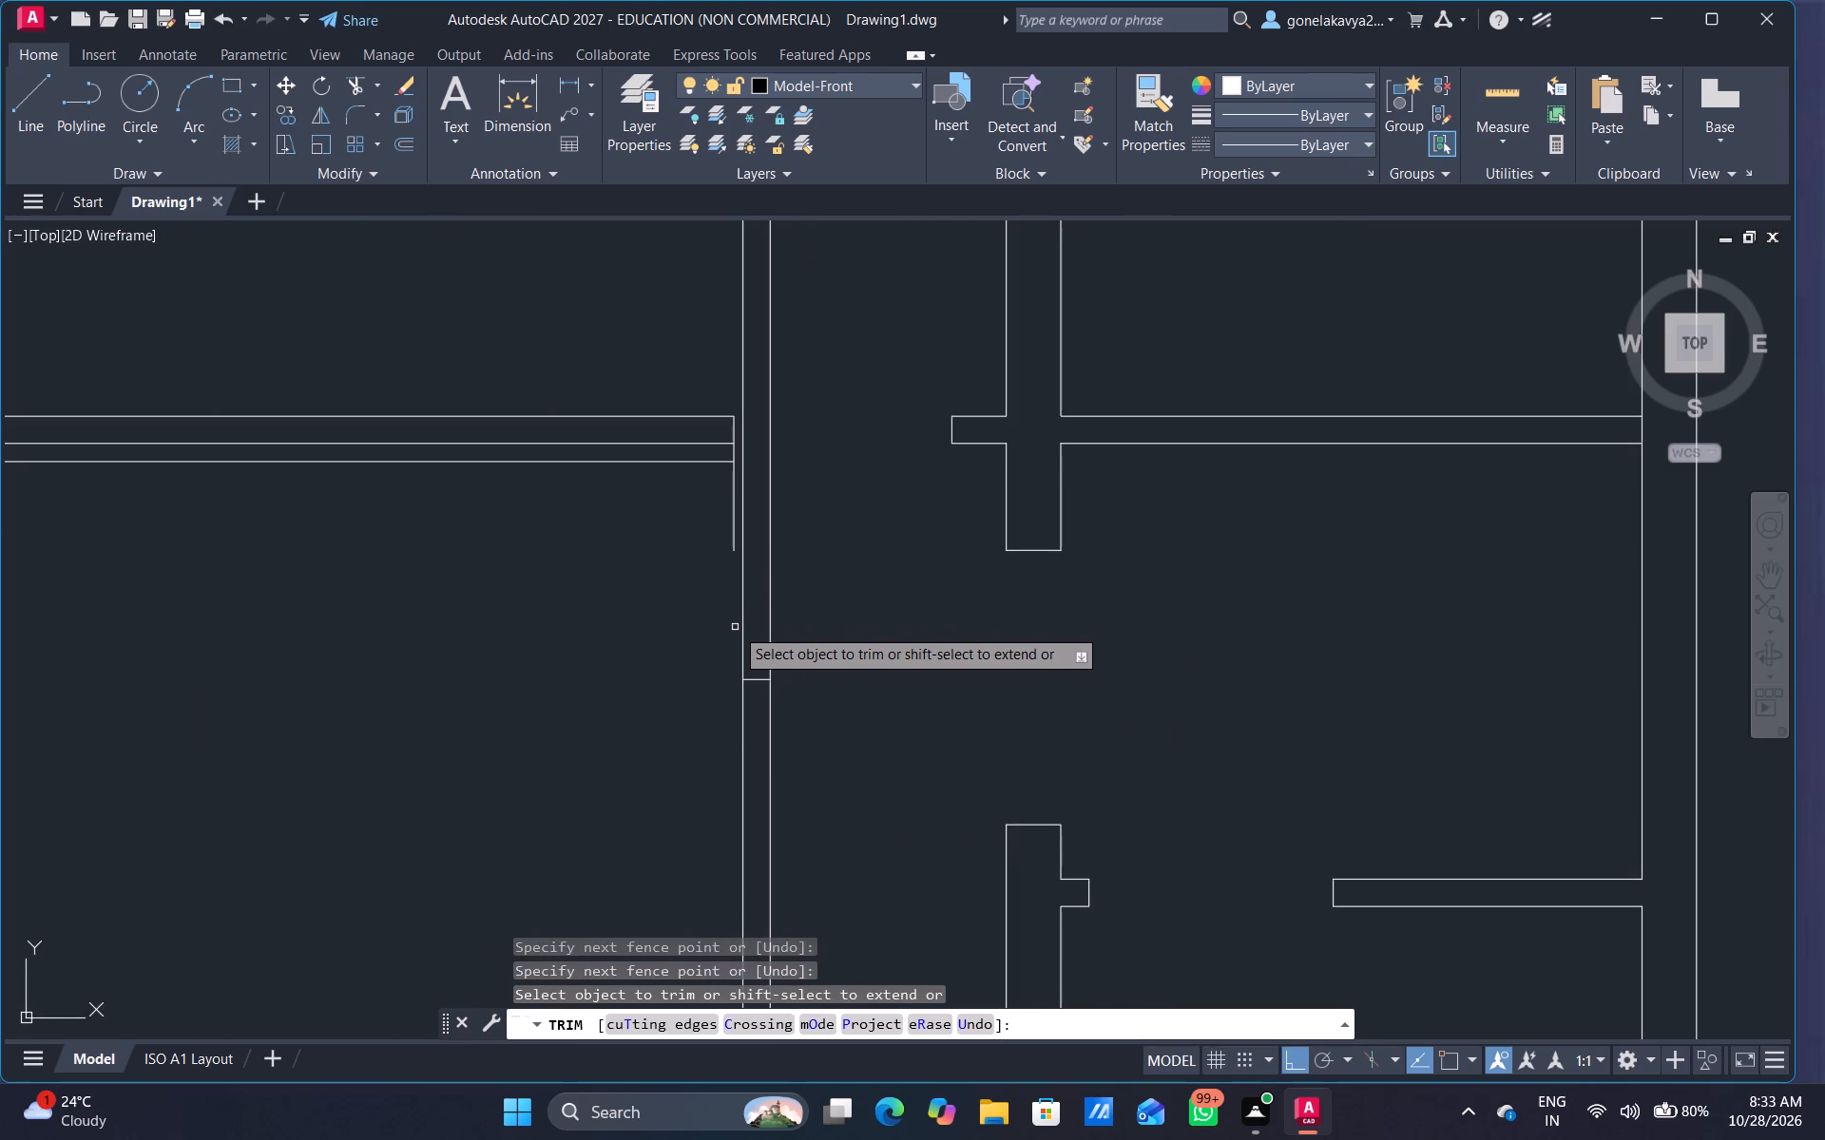
key("Escape")
Extend the western horizontal partition's two lines and the 3" offset line east to the vertical partition's far line.
type("ex")
key("space")
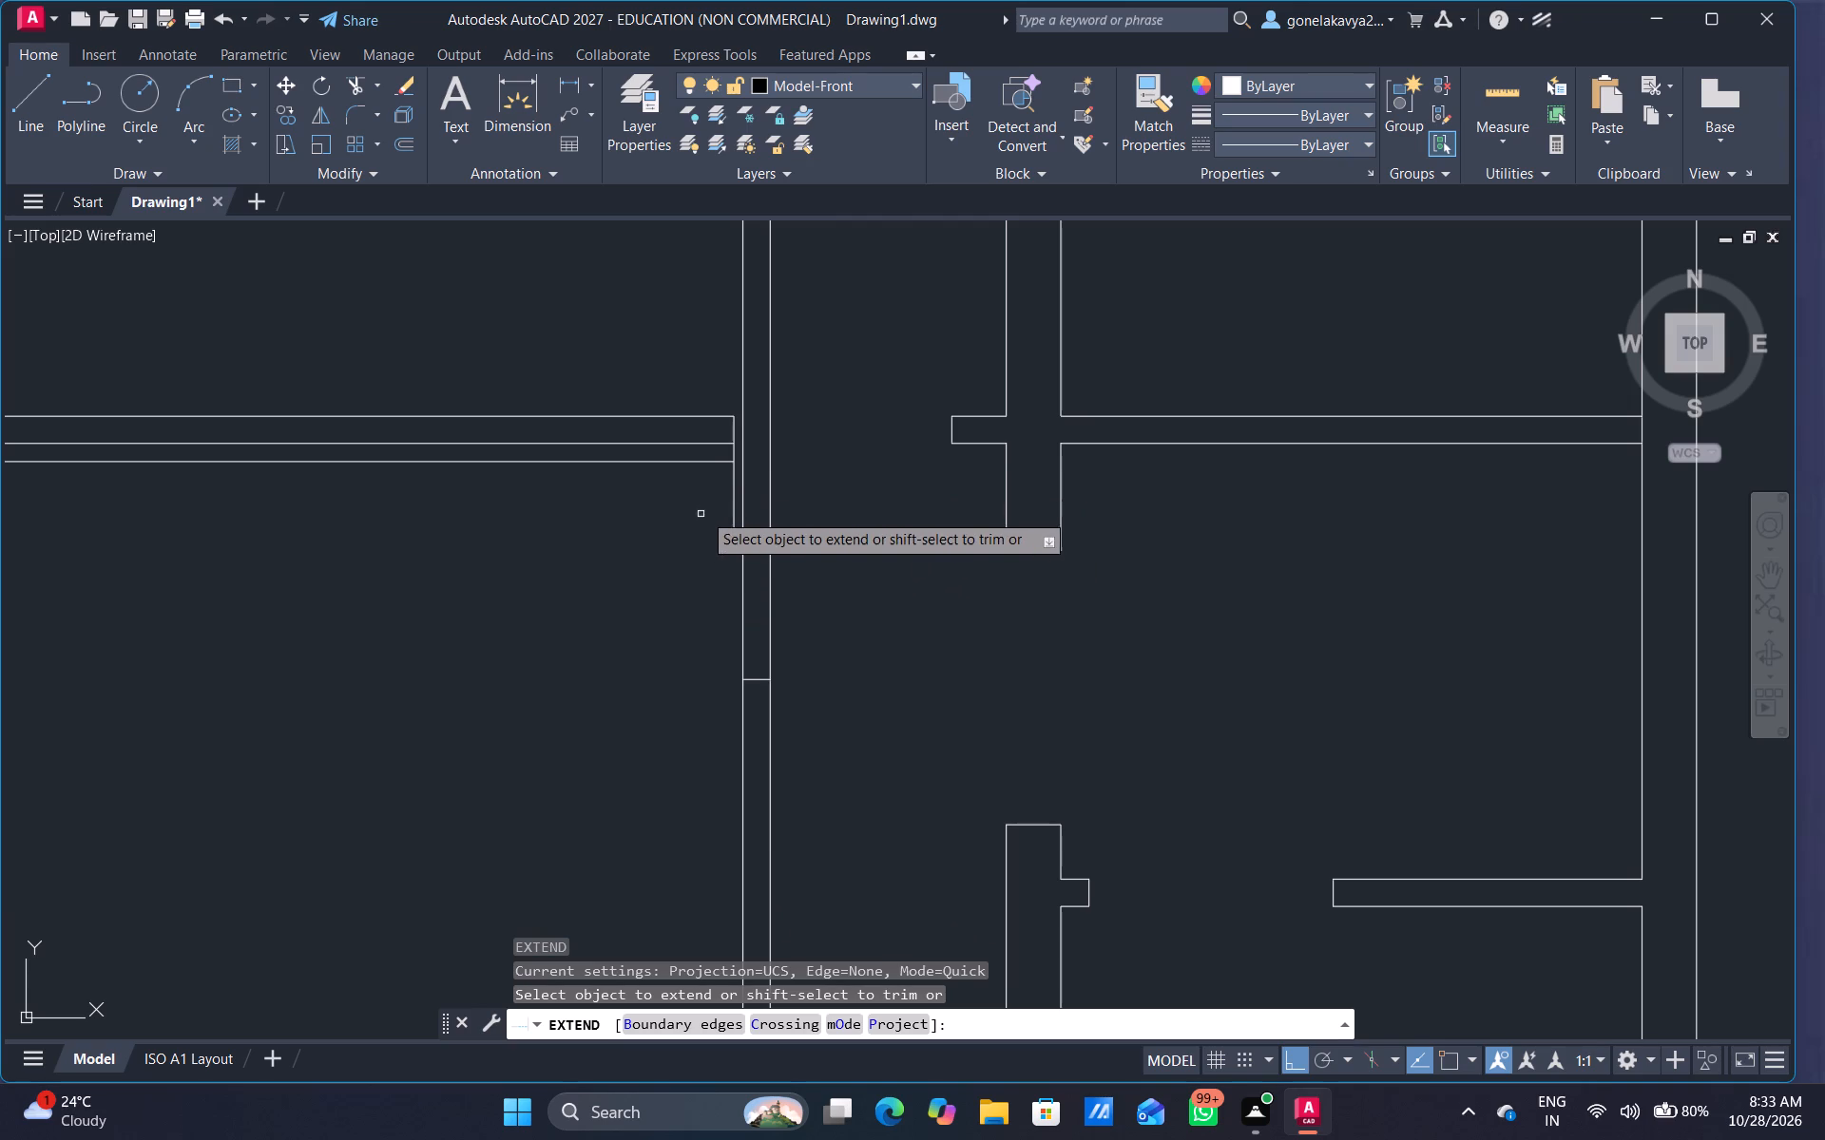
left_click(720, 463)
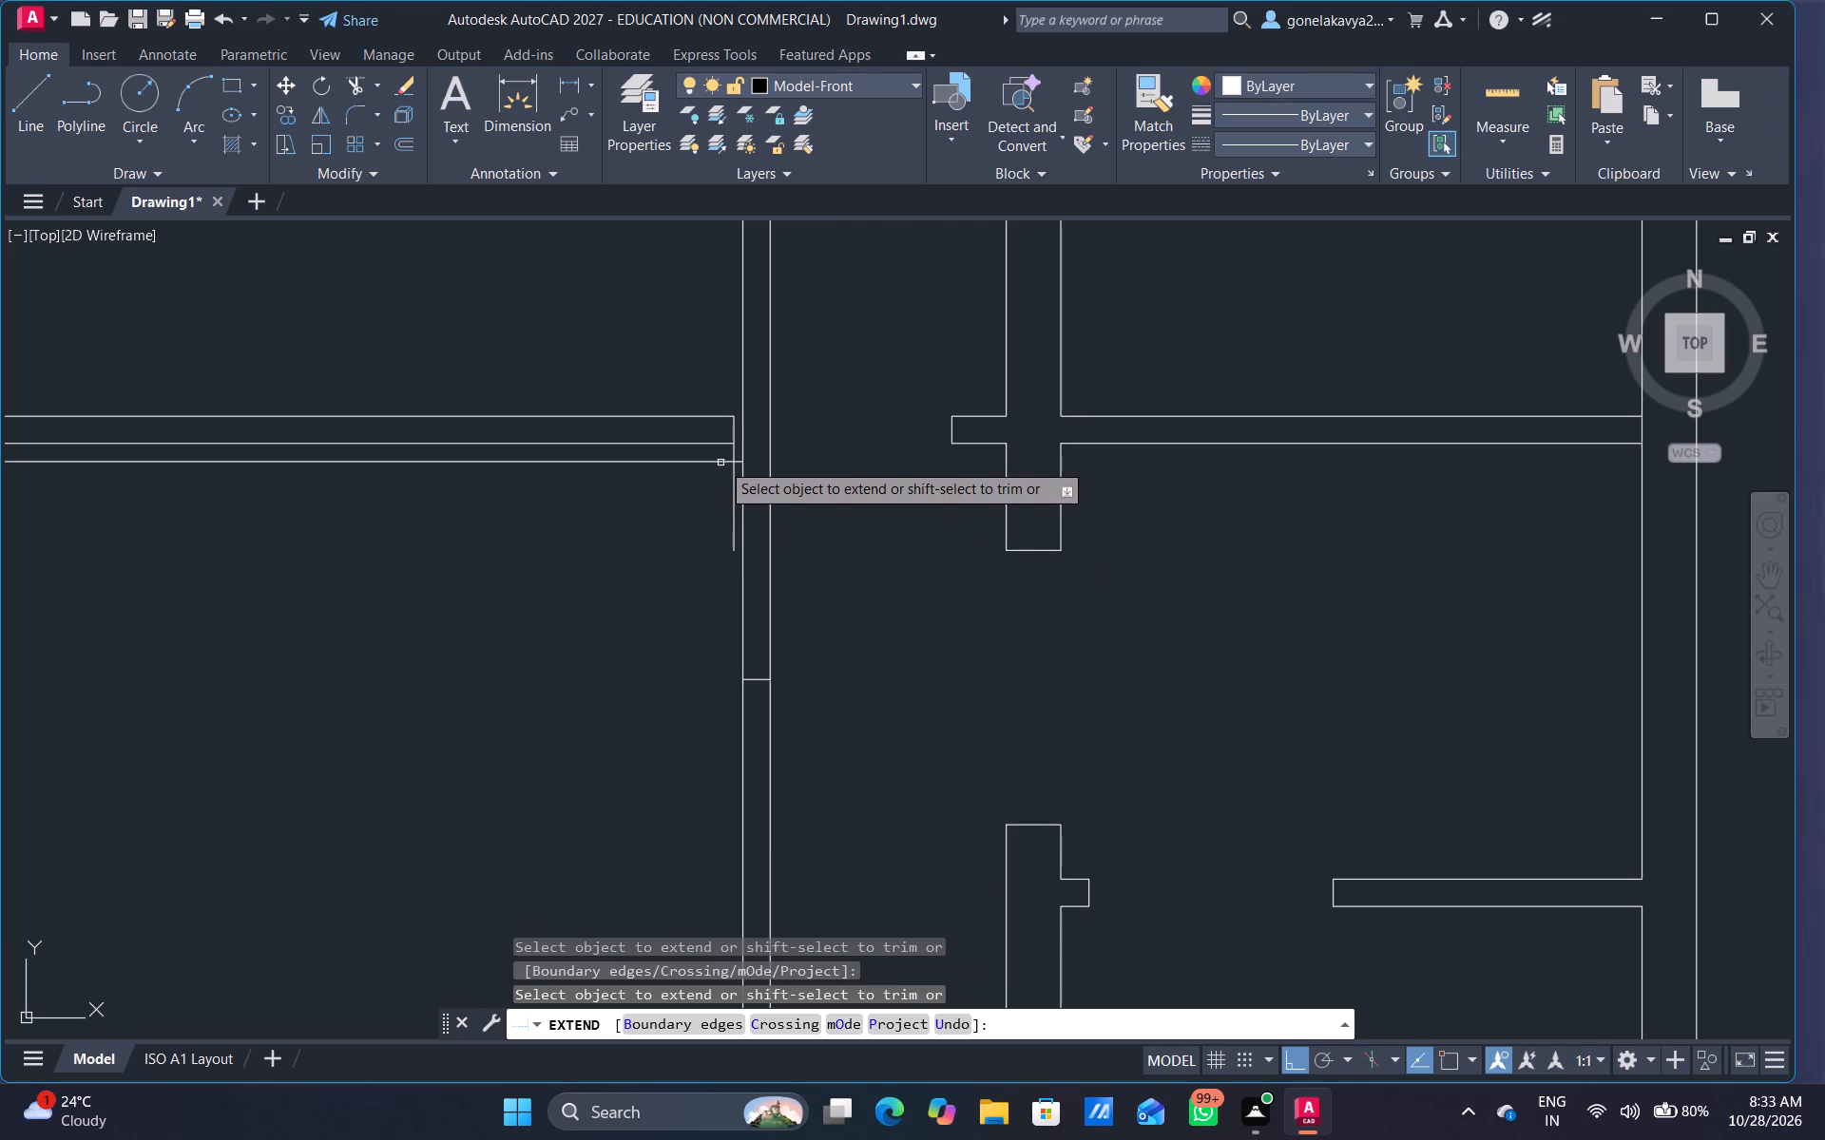
left_click(720, 462)
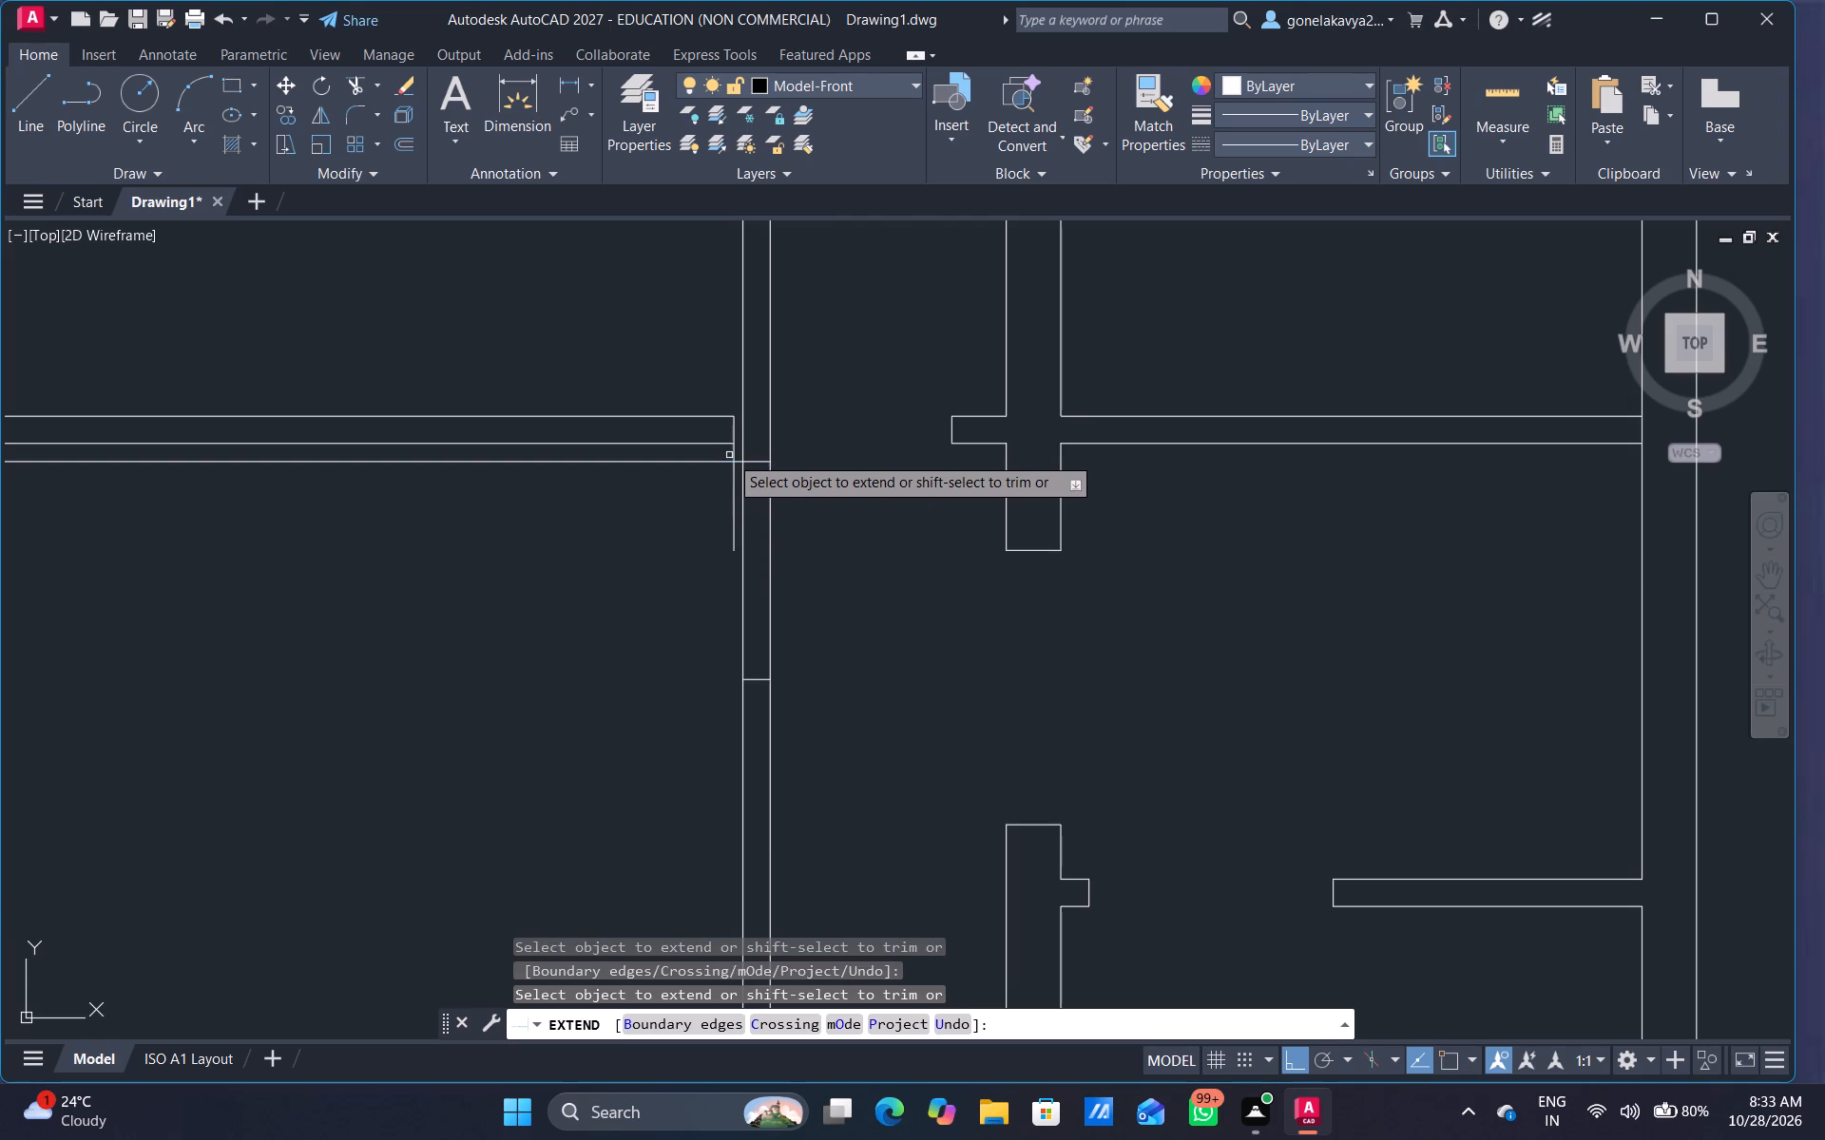
left_click(728, 447)
left_click_drag(728, 441, 733, 420)
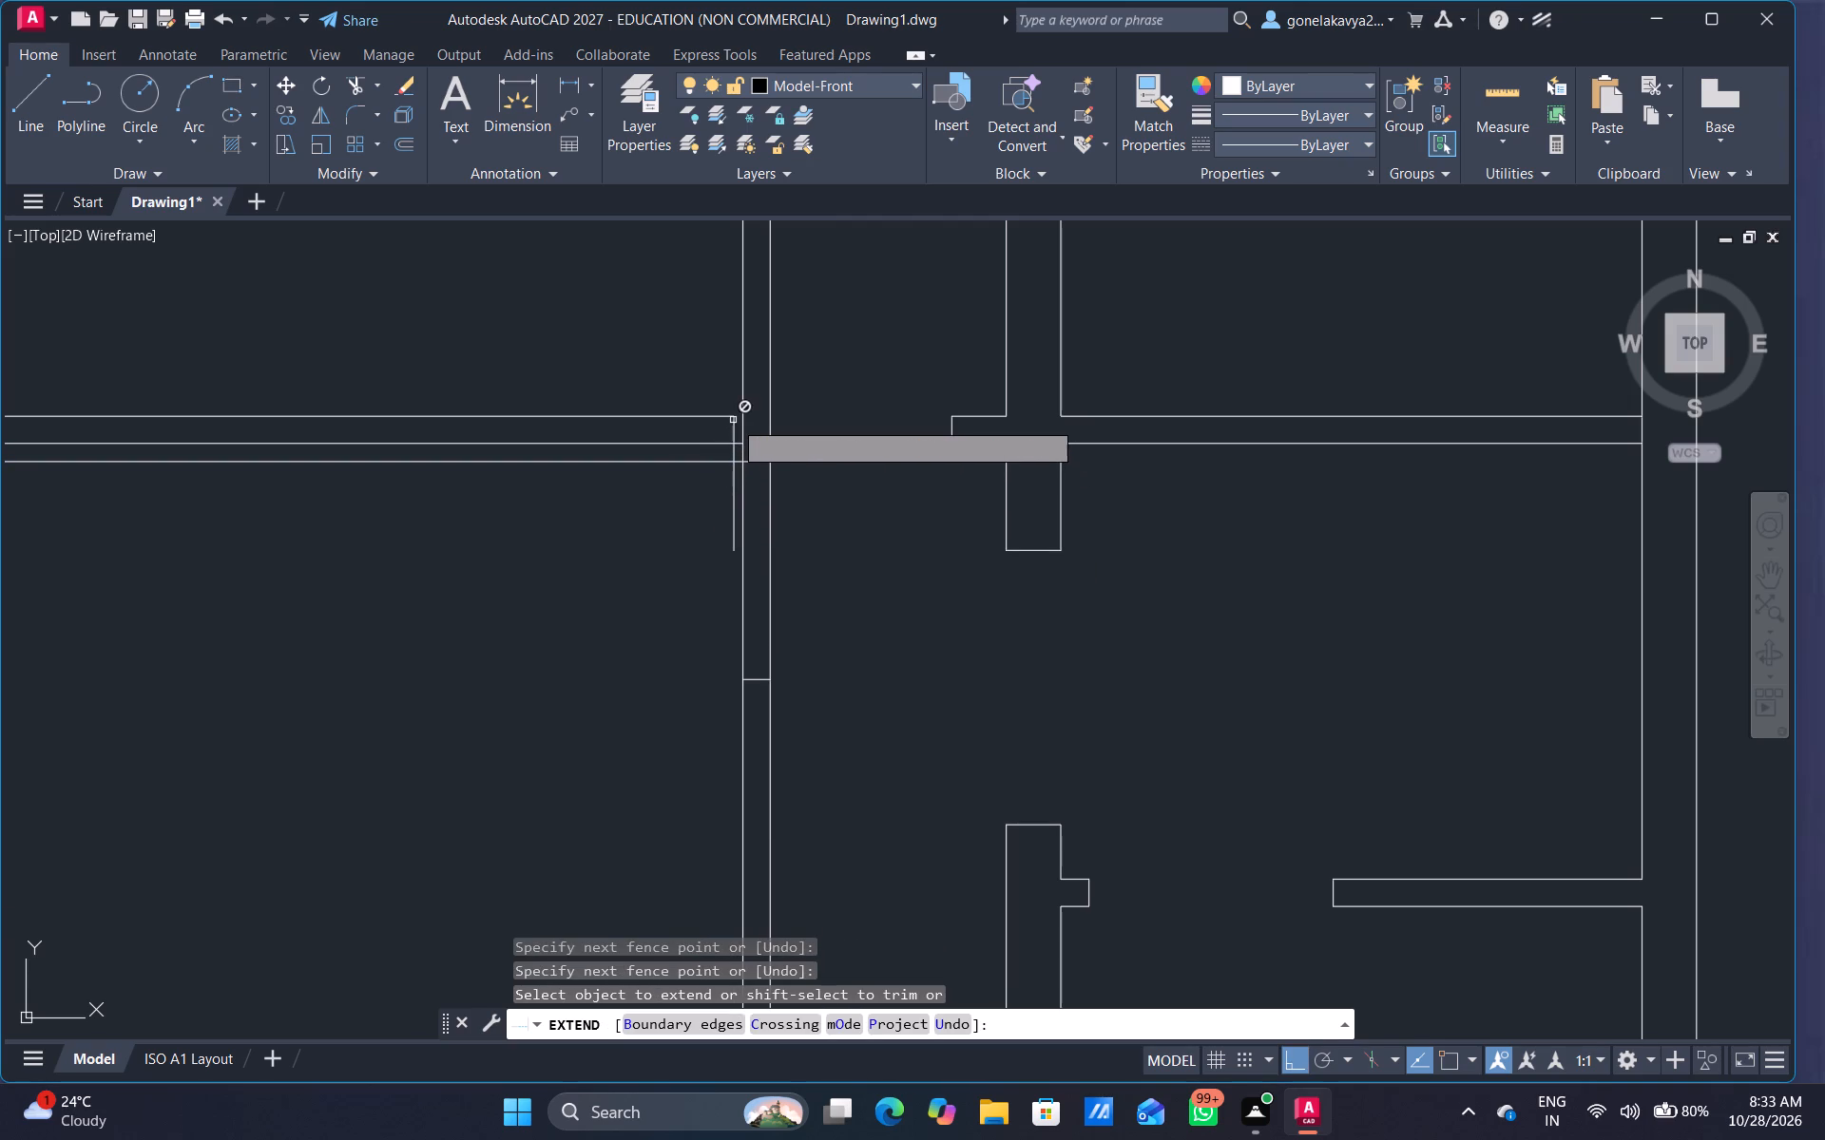
left_click(733, 420)
left_click(733, 414)
left_click(712, 530)
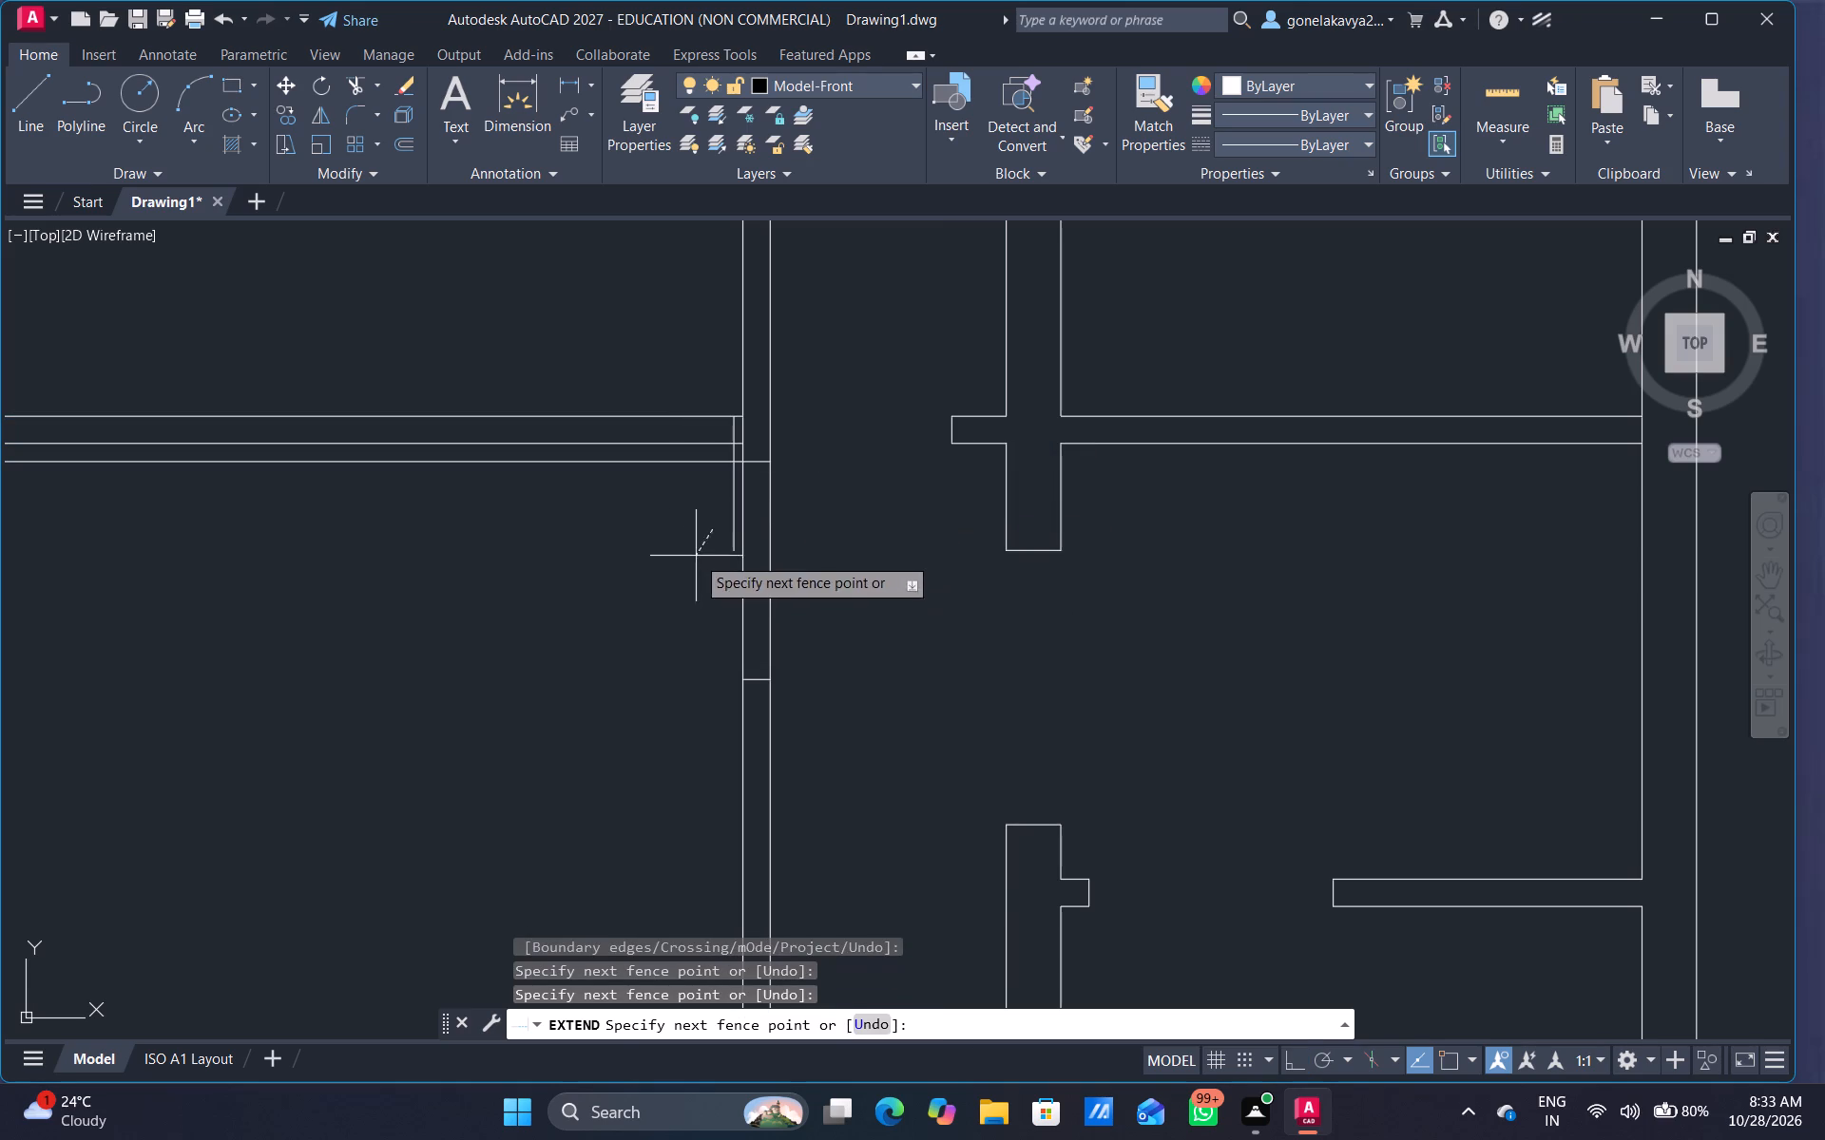
left_click(696, 554)
left_click(735, 442)
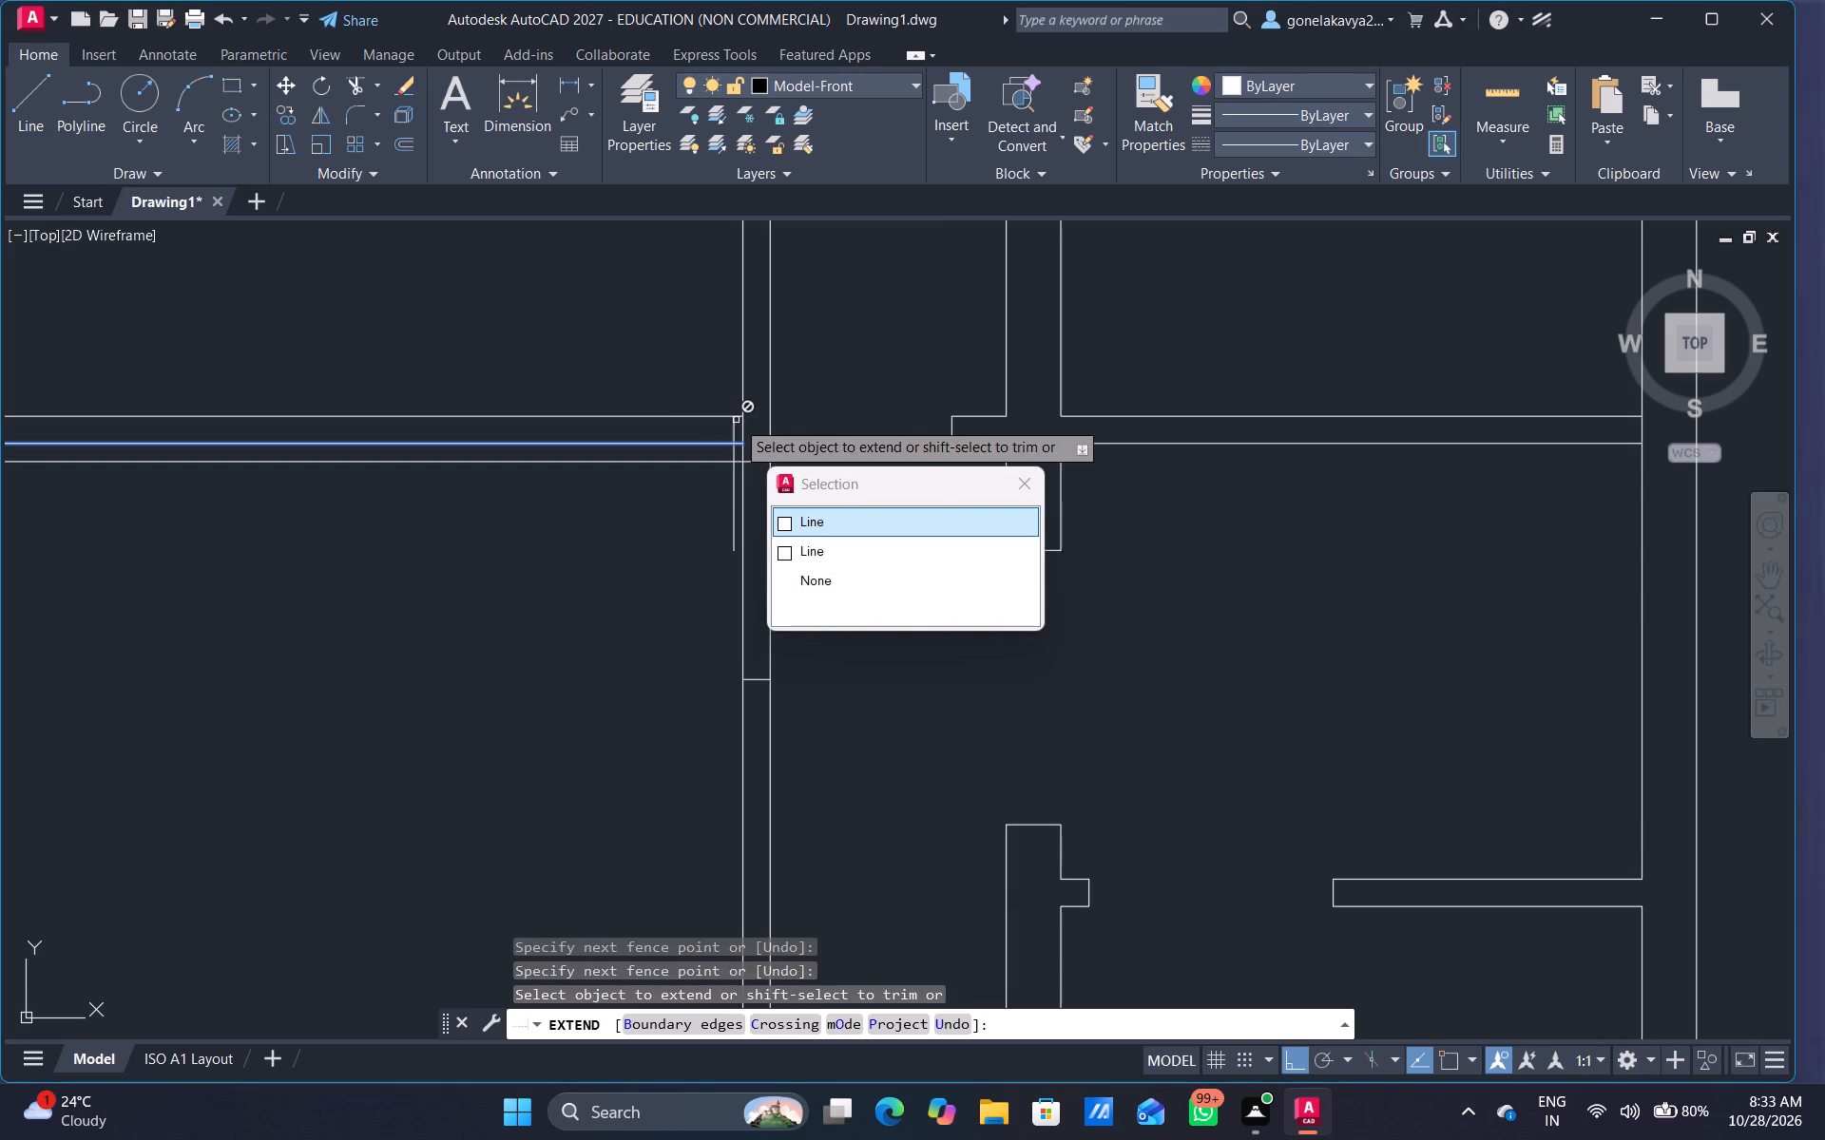
left_click(737, 414)
left_click_drag(726, 419, 740, 387)
key("Escape")
Trim the stray line east of the vertical partition, the short vertical marker below the horizontal partition, and the 3" offset line west of it.
key("t")
type("r")
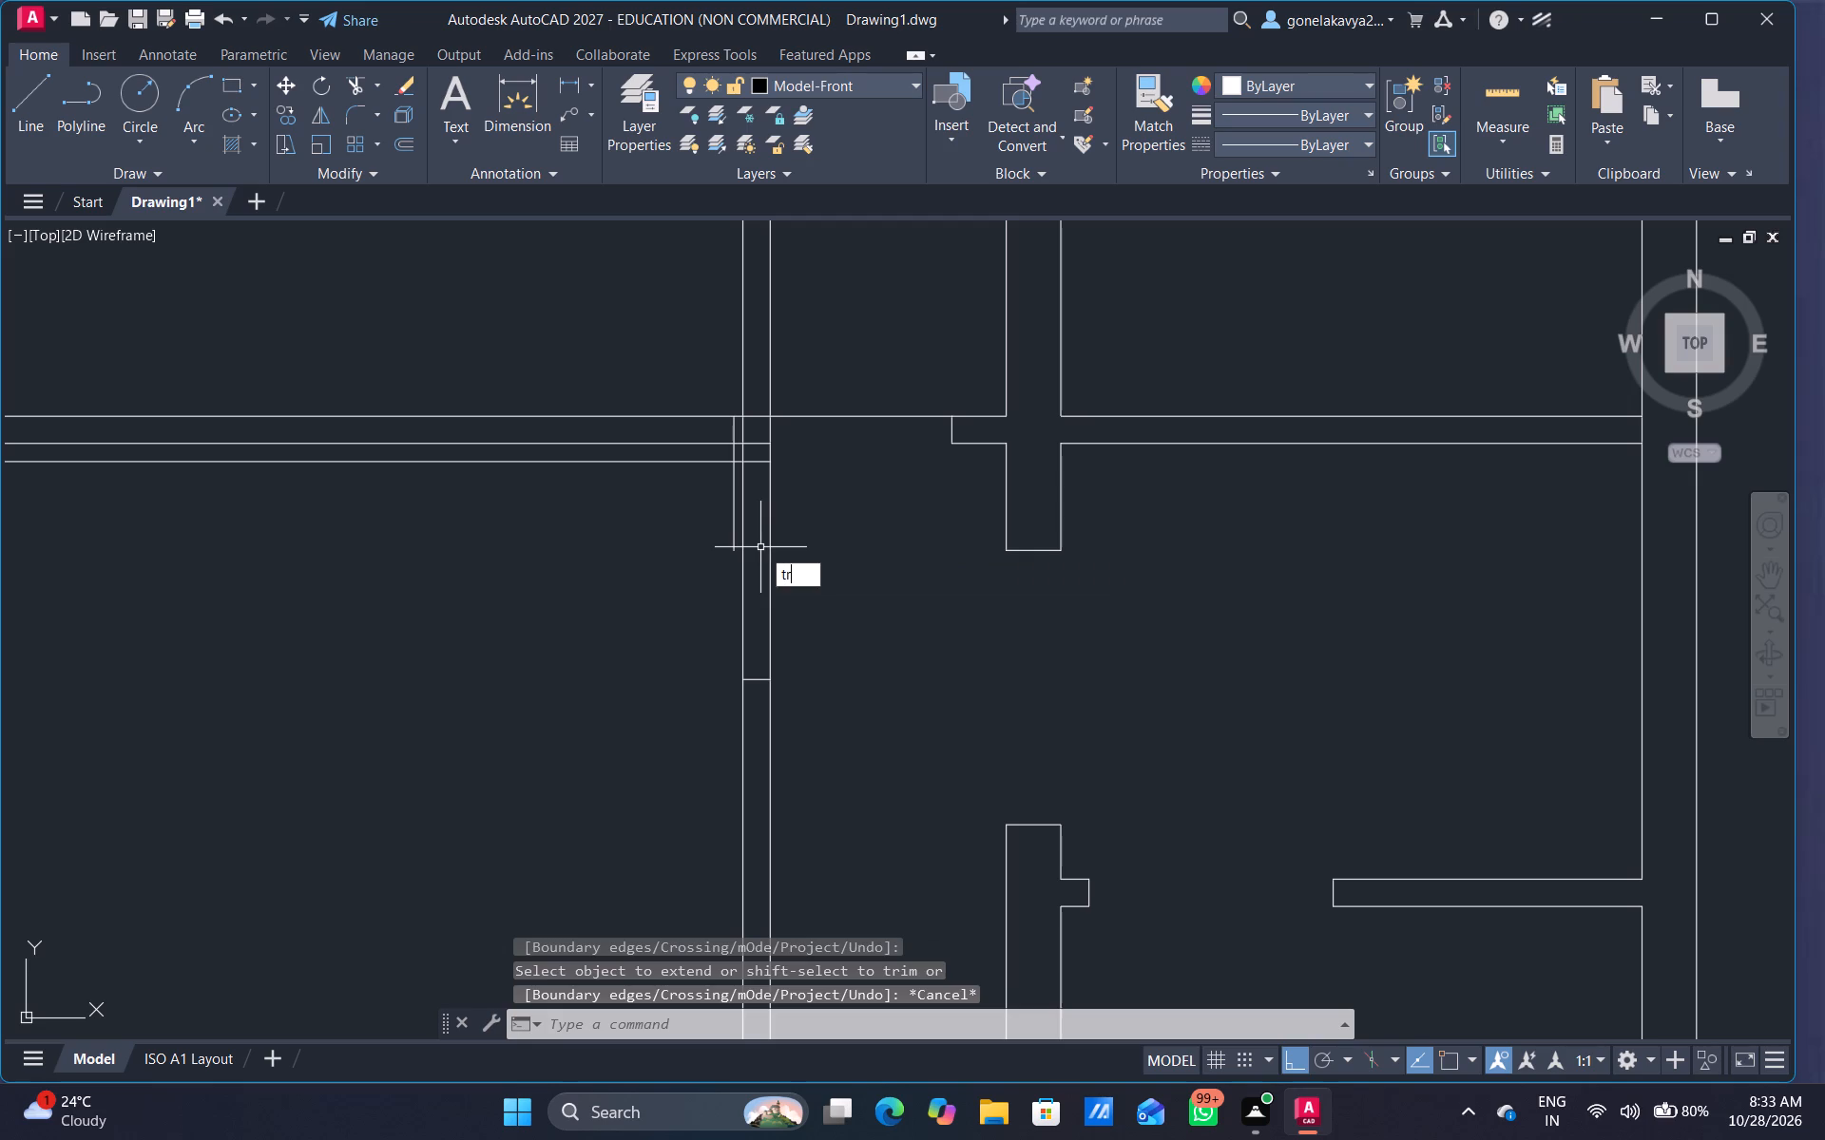
key("space")
left_click_drag(838, 368, 813, 437)
scroll(728, 476, "up", 3)
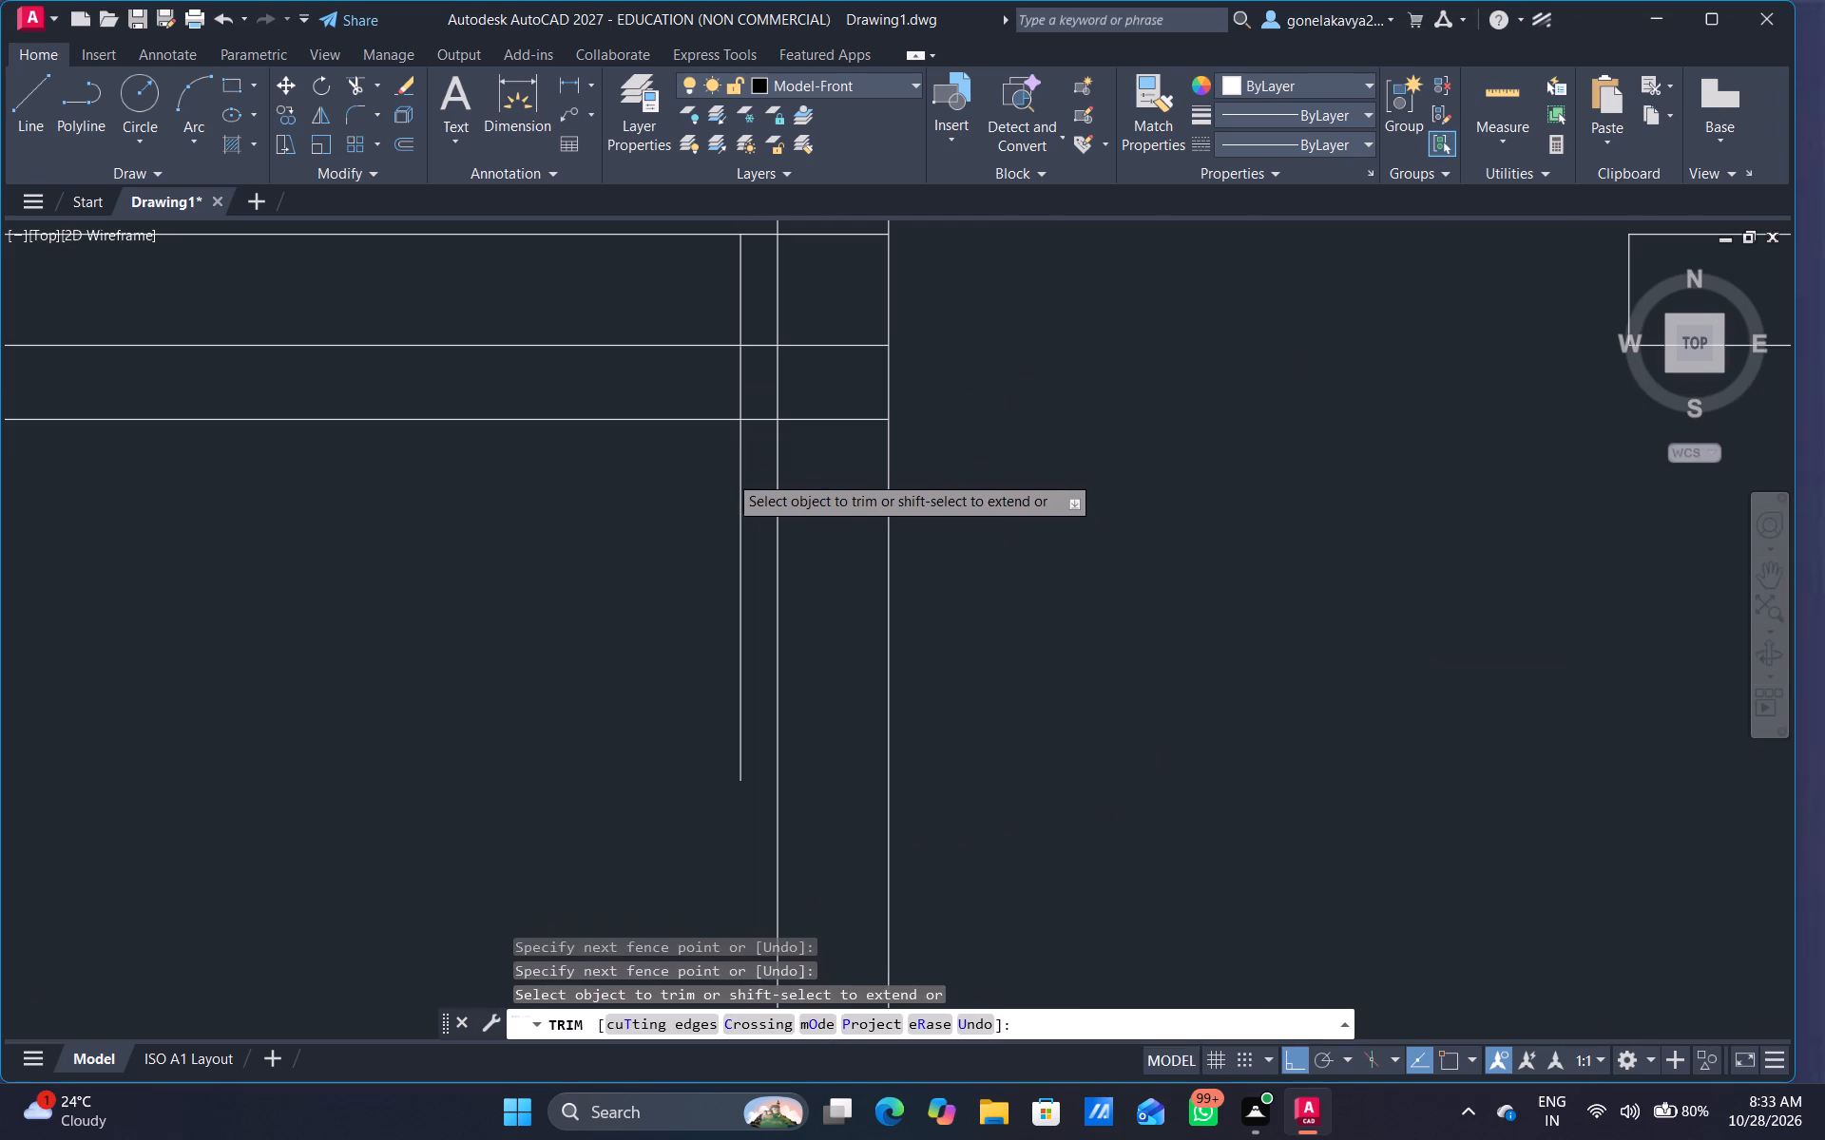
left_click_drag(758, 447, 715, 500)
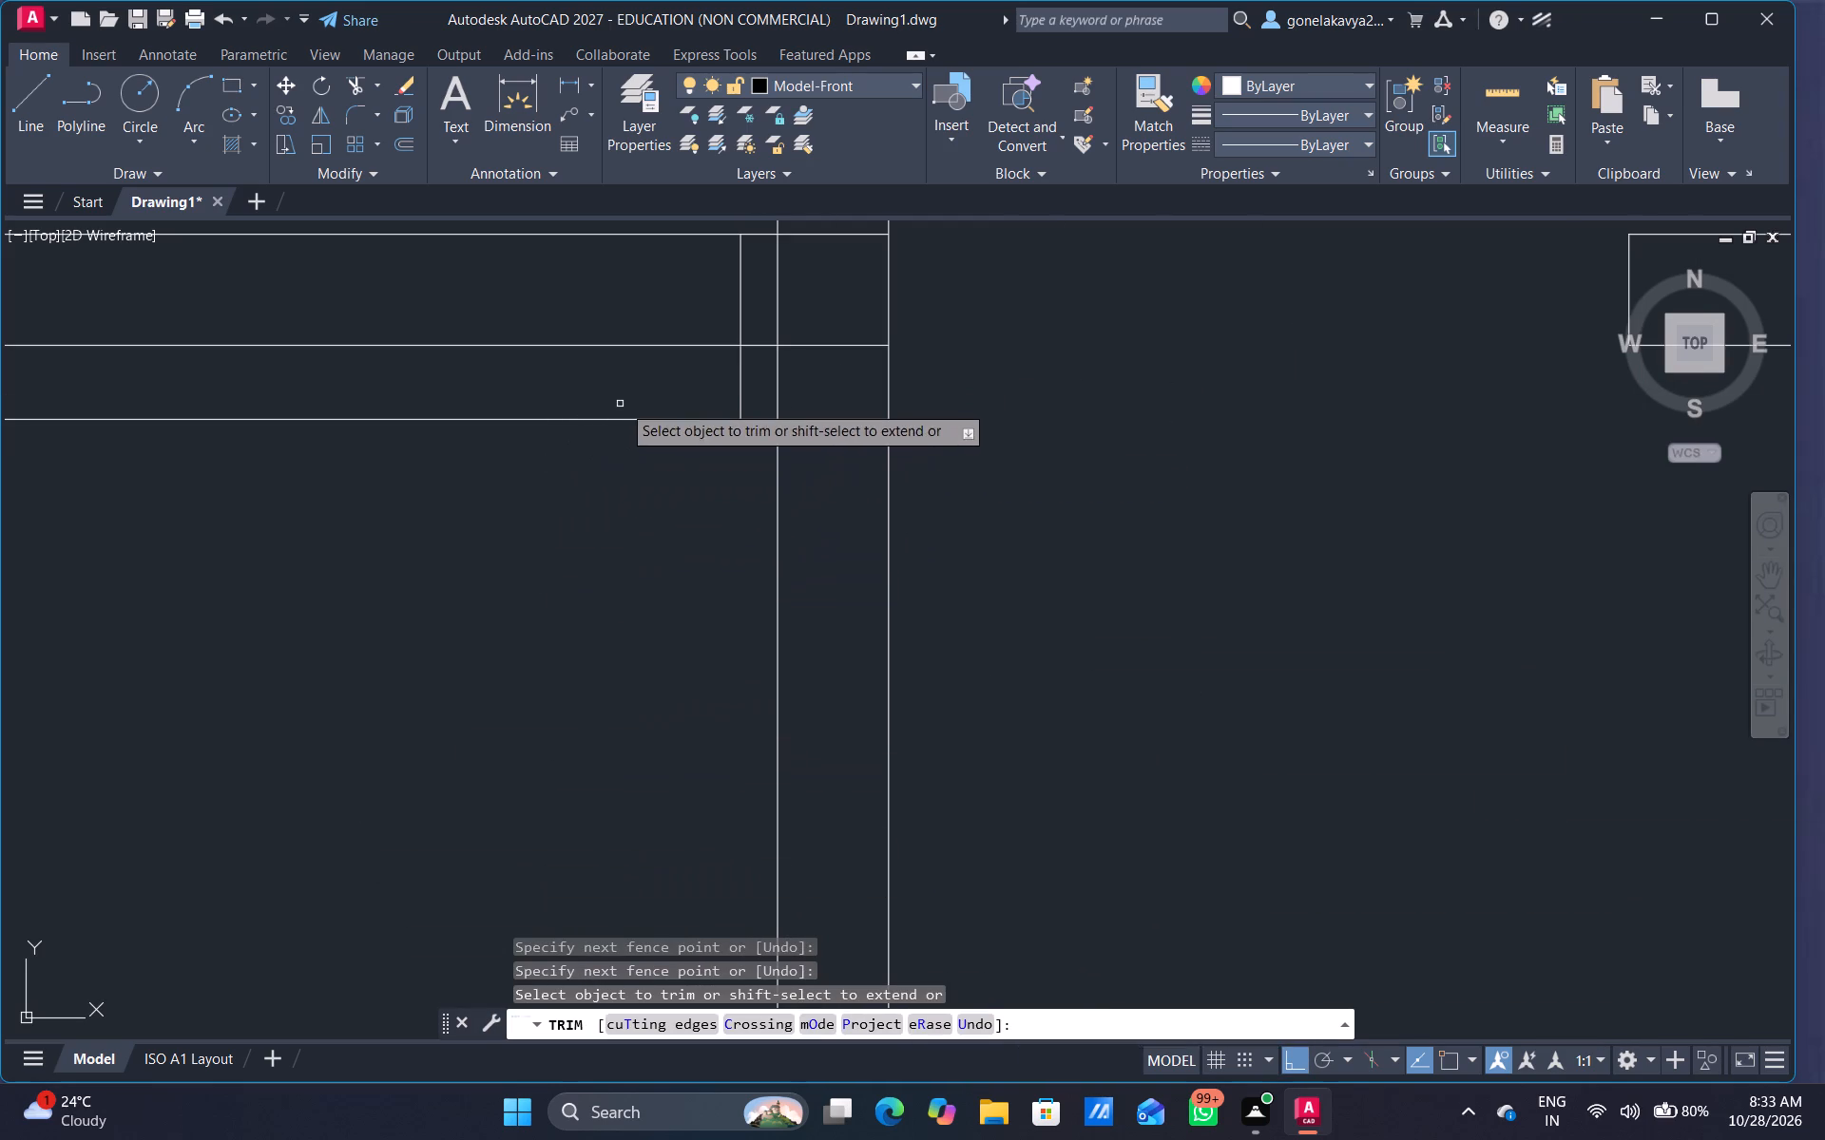
left_click_drag(656, 395, 650, 456)
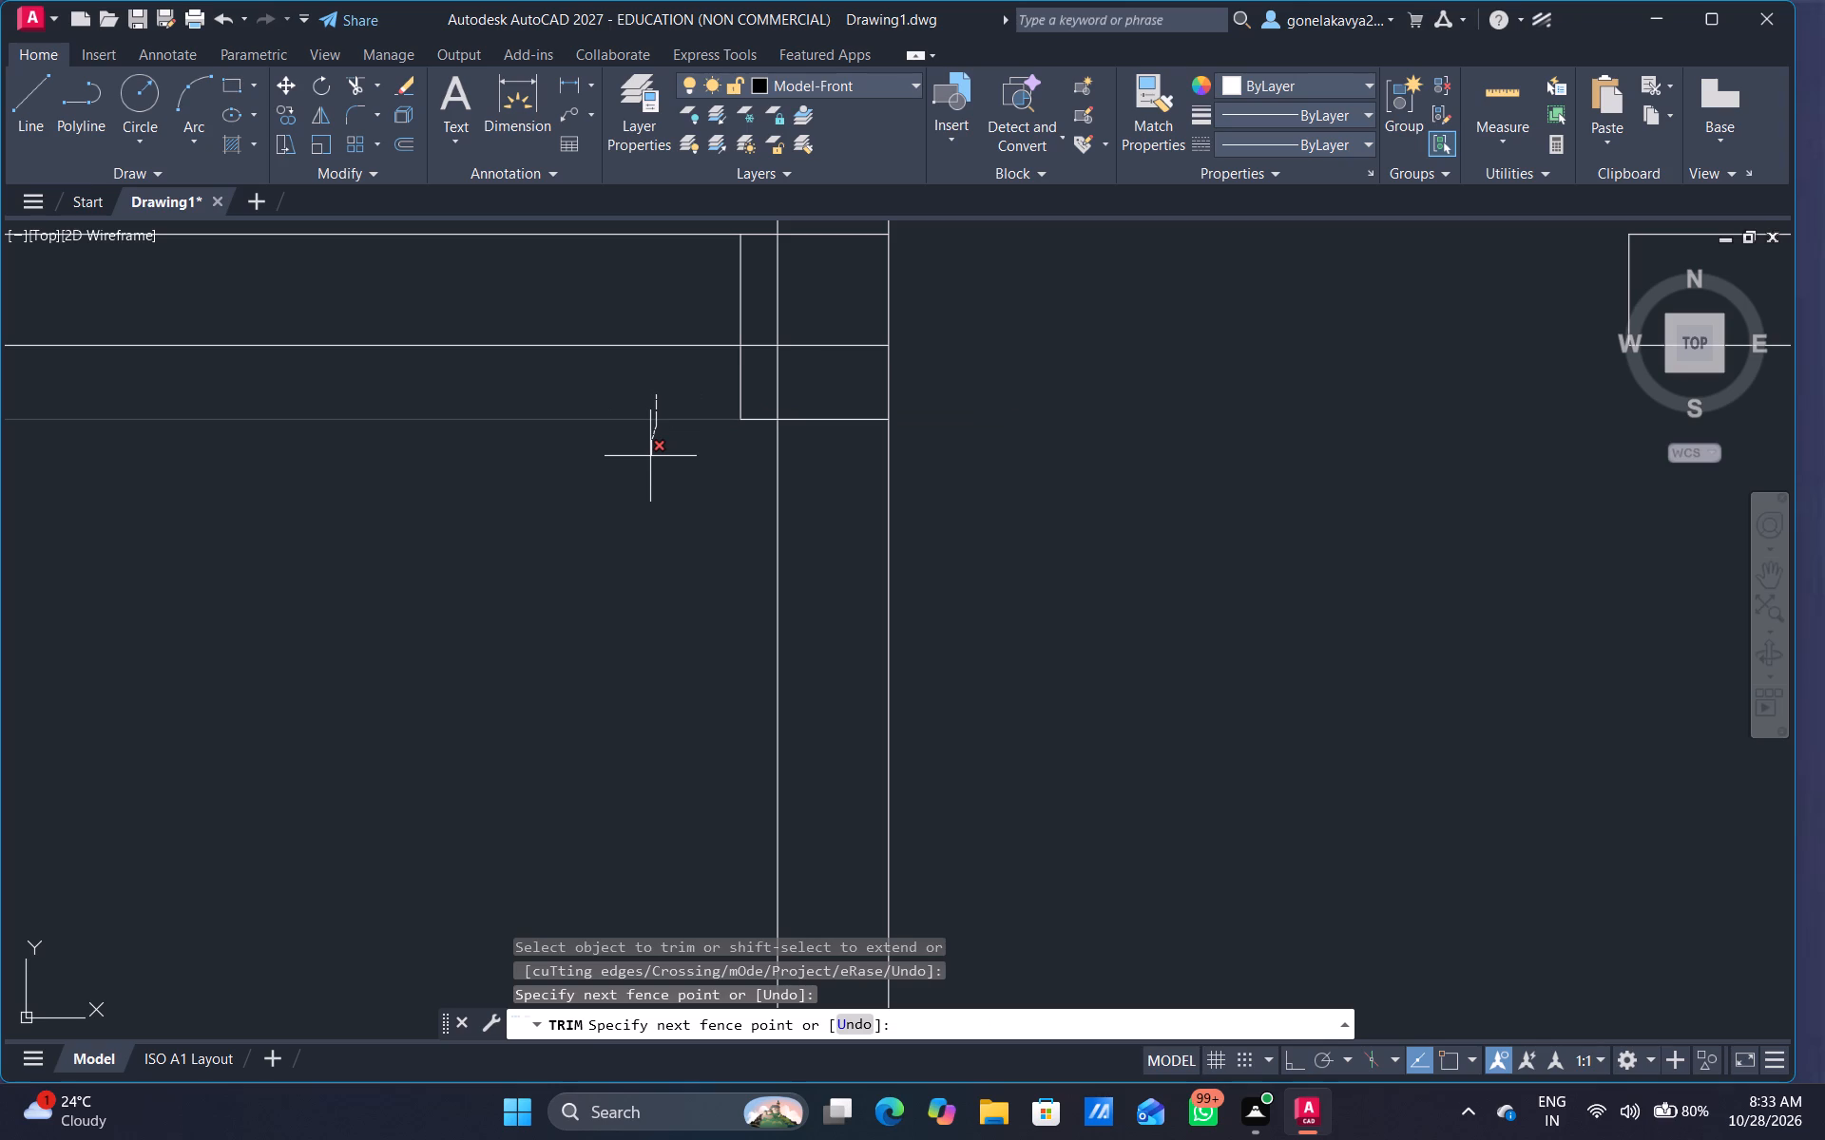
left_click_drag(650, 456, 651, 457)
left_click_drag(745, 386, 708, 393)
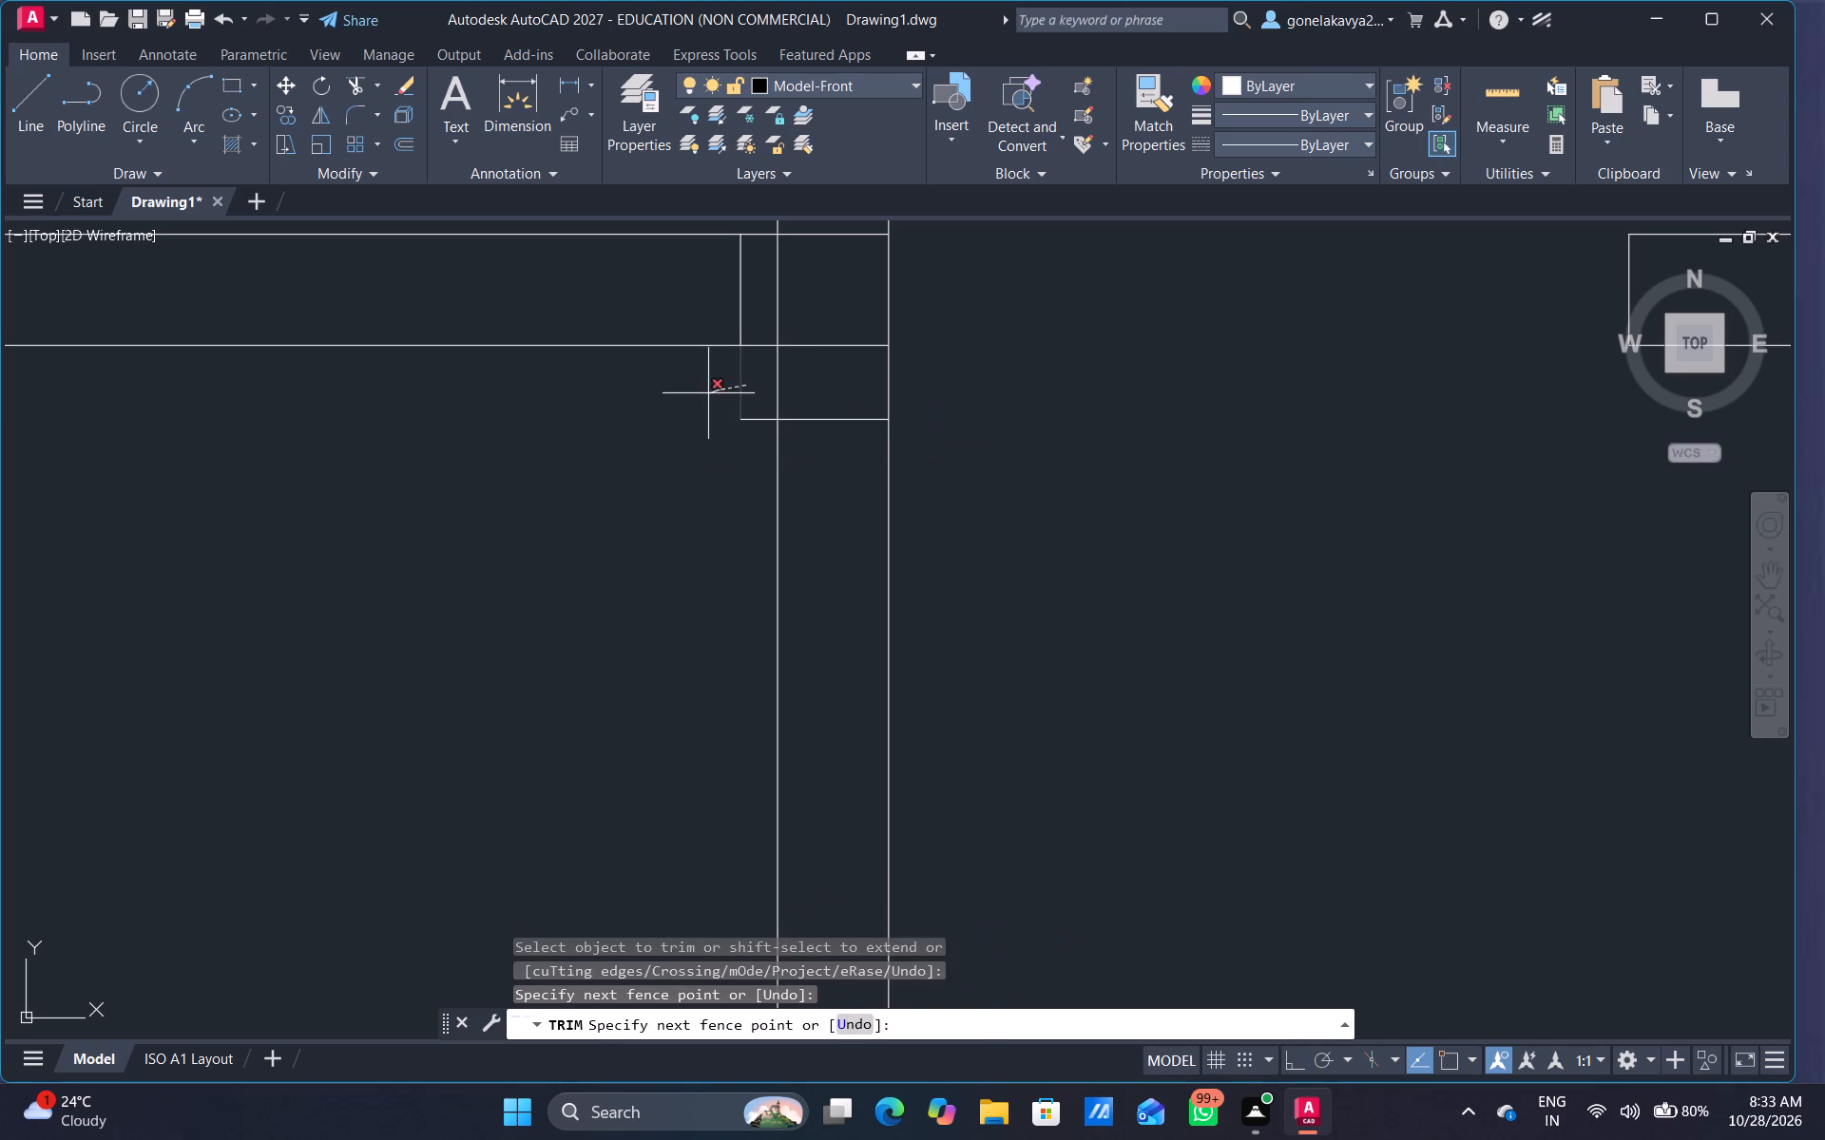
left_click_drag(708, 393, 707, 393)
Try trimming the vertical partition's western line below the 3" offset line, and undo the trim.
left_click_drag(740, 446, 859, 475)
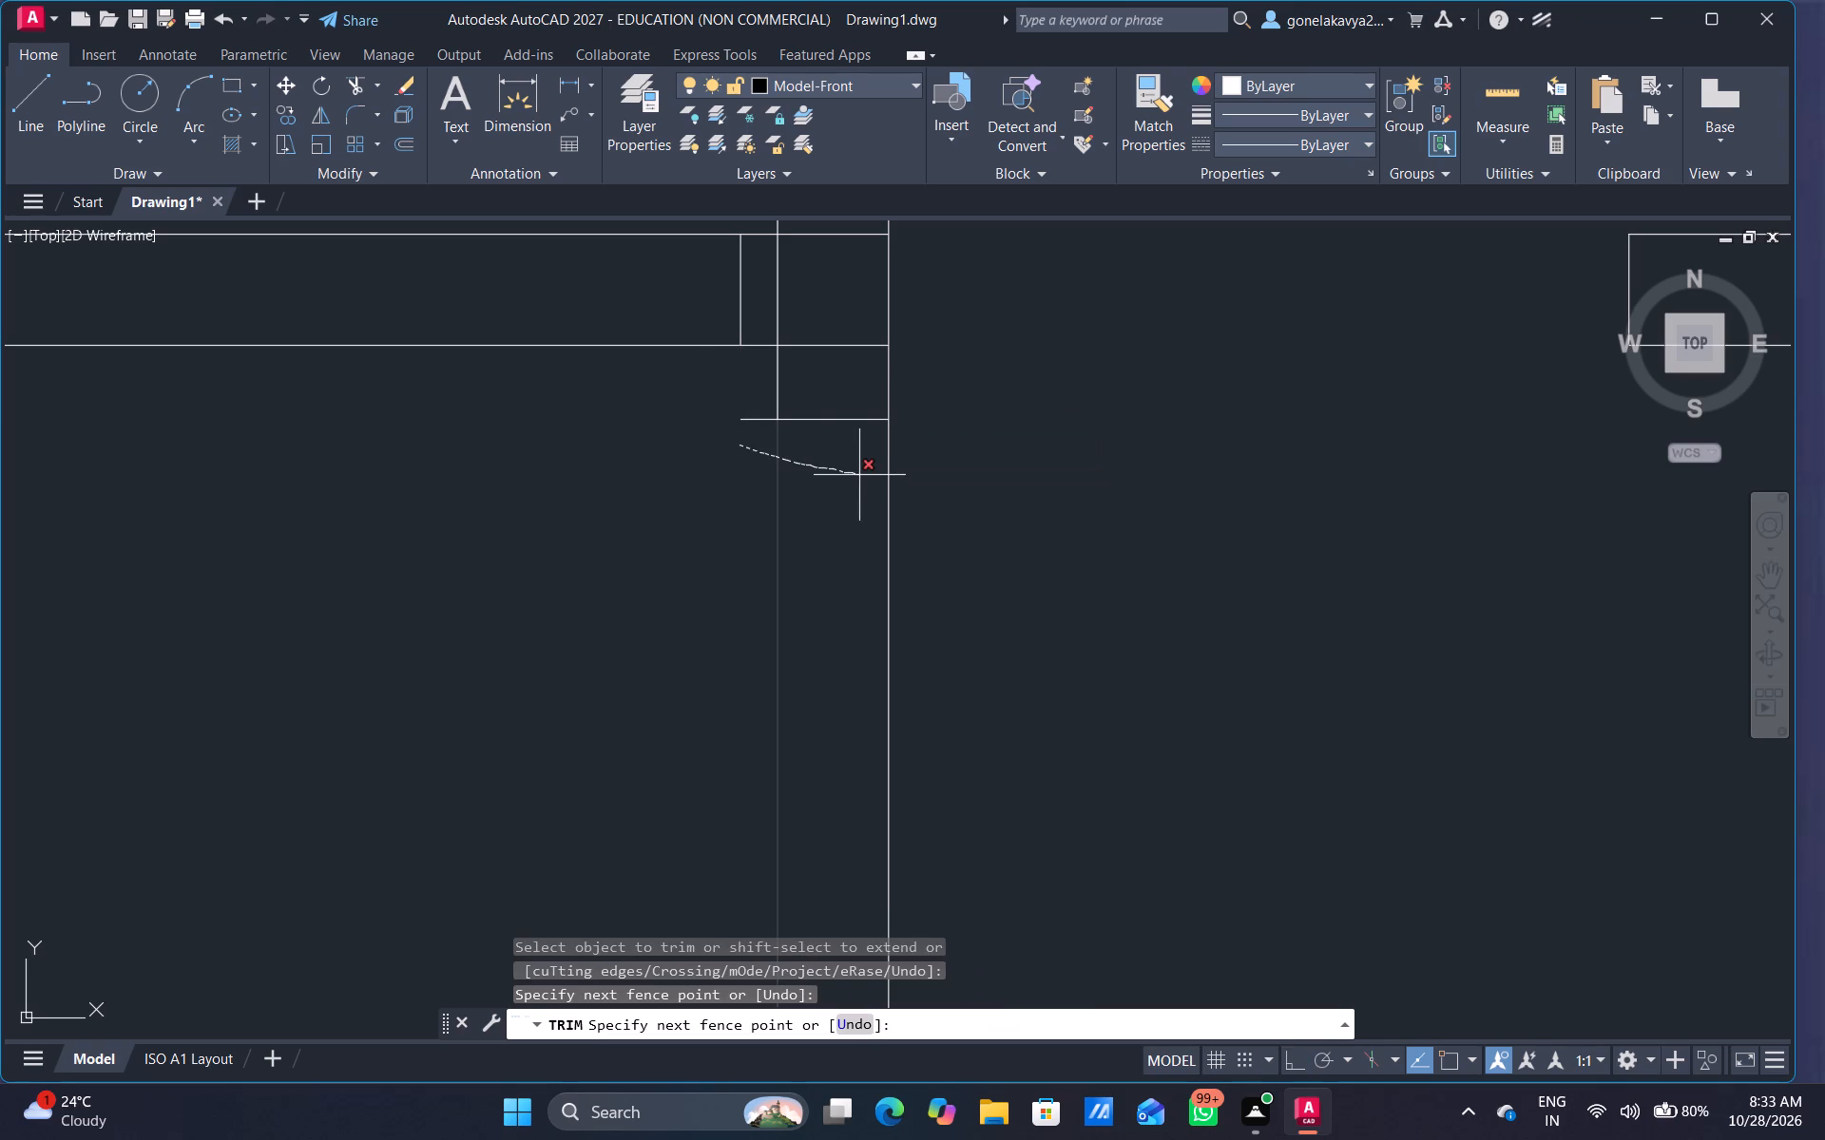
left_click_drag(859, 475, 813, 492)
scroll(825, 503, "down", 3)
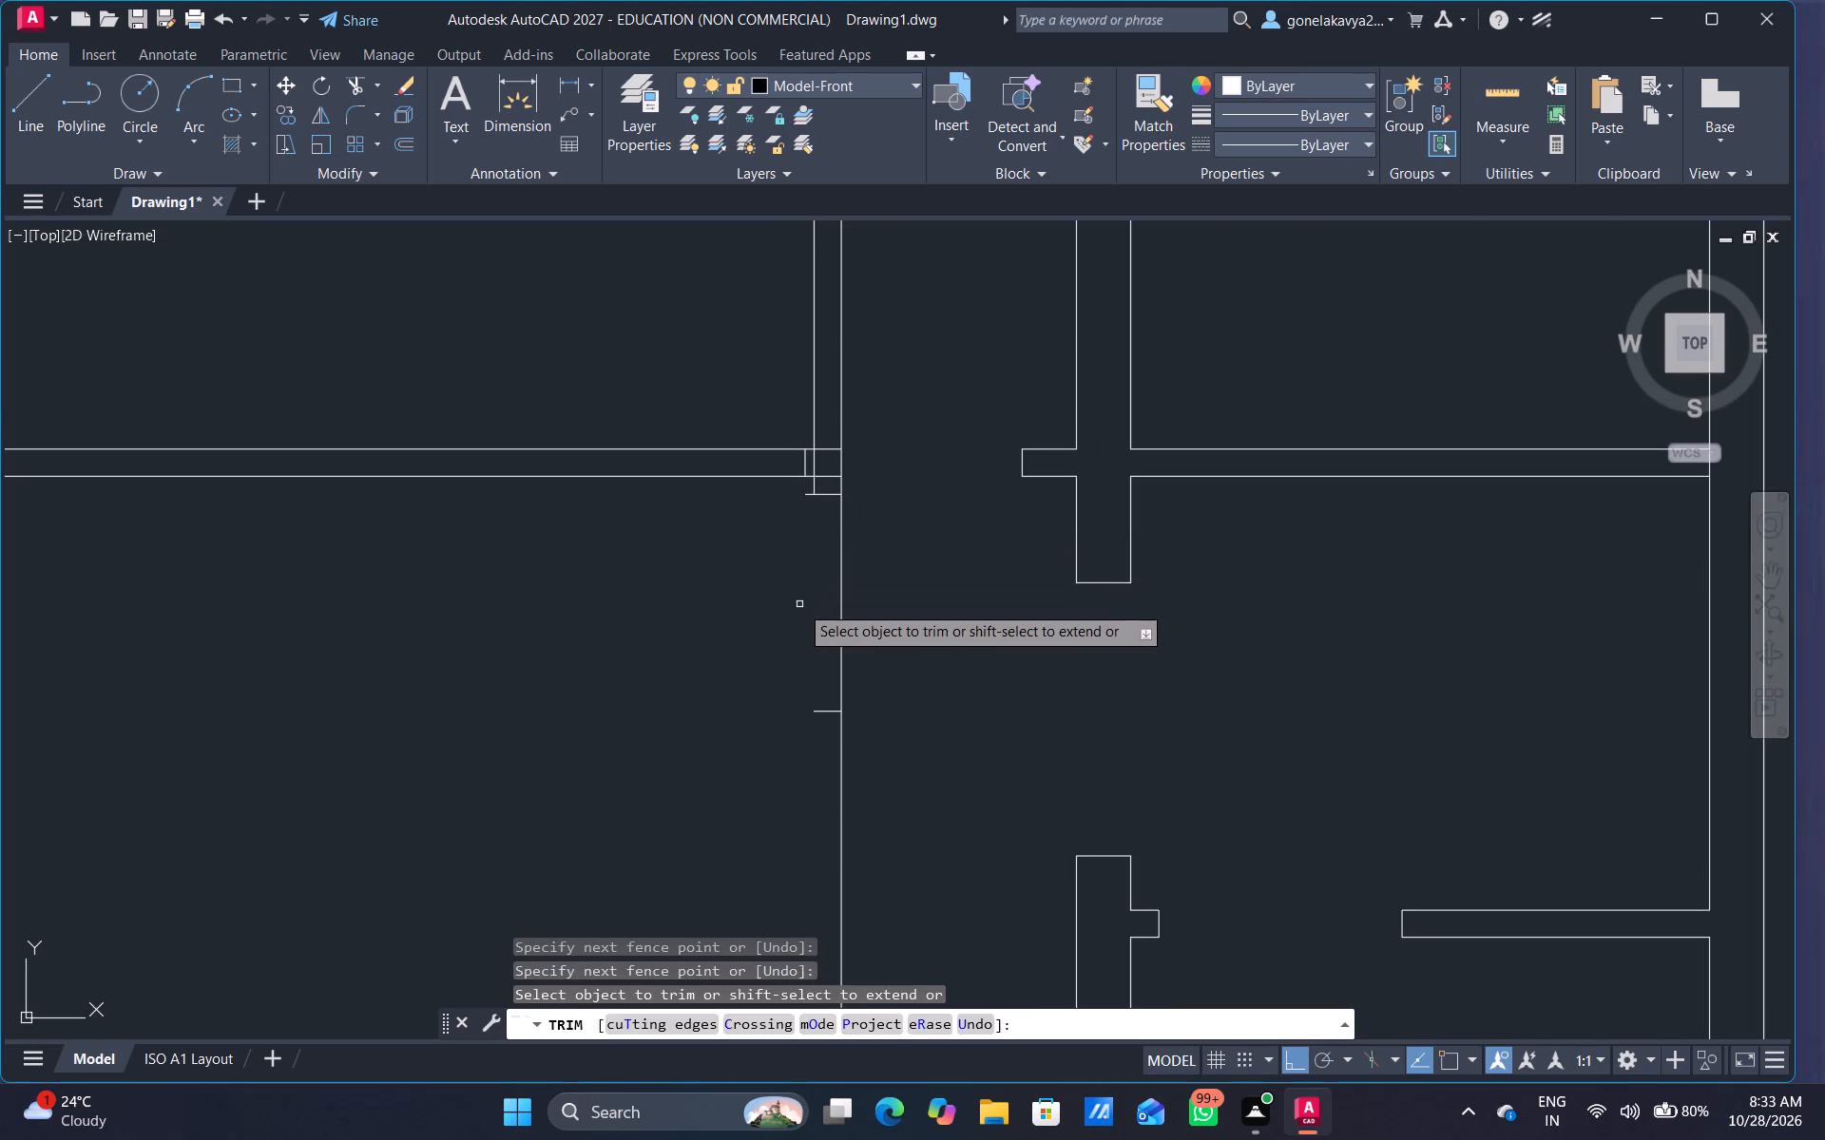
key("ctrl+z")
Clean the partition junction by trimming the leftover vertical marker and the western and lower partition lines inside the junction.
scroll(799, 594, "down", 4)
scroll(772, 521, "up", 3)
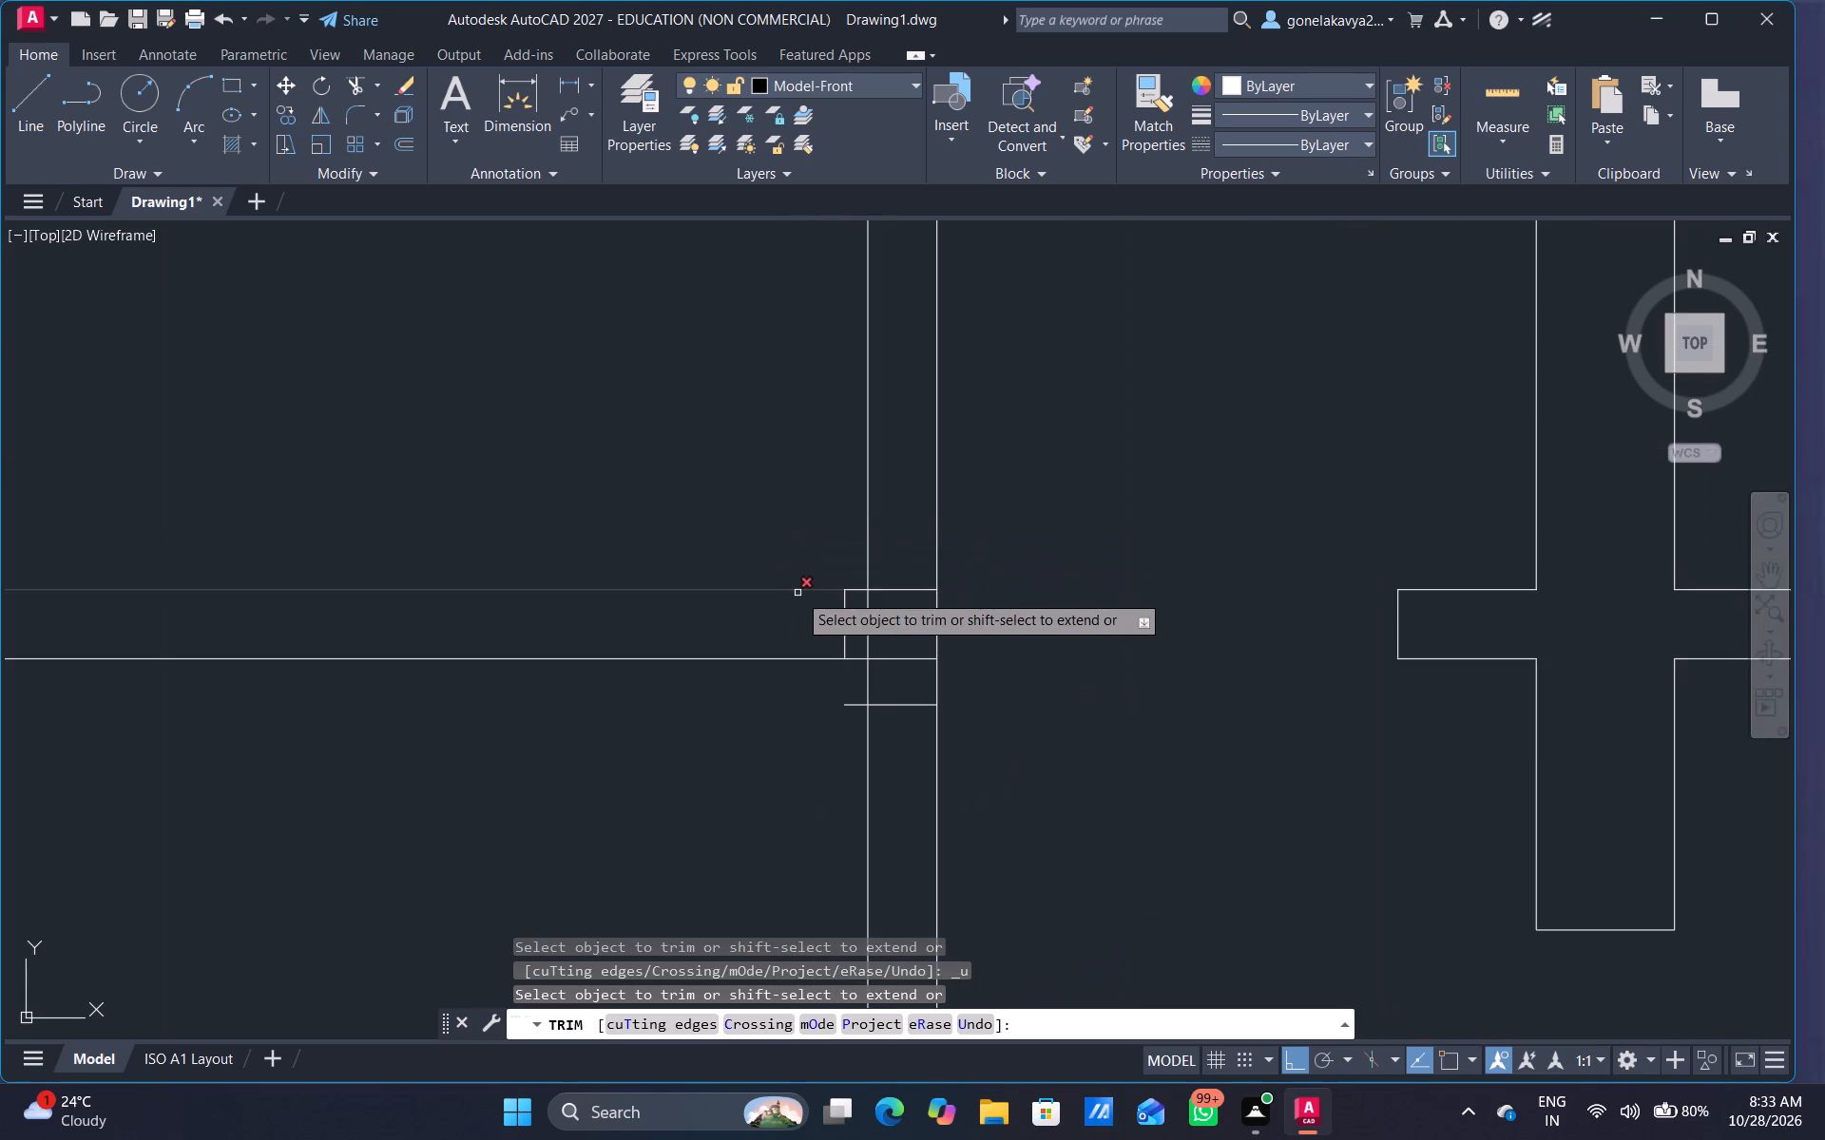
scroll(791, 605, "down", 1)
scroll(834, 650, "up", 3)
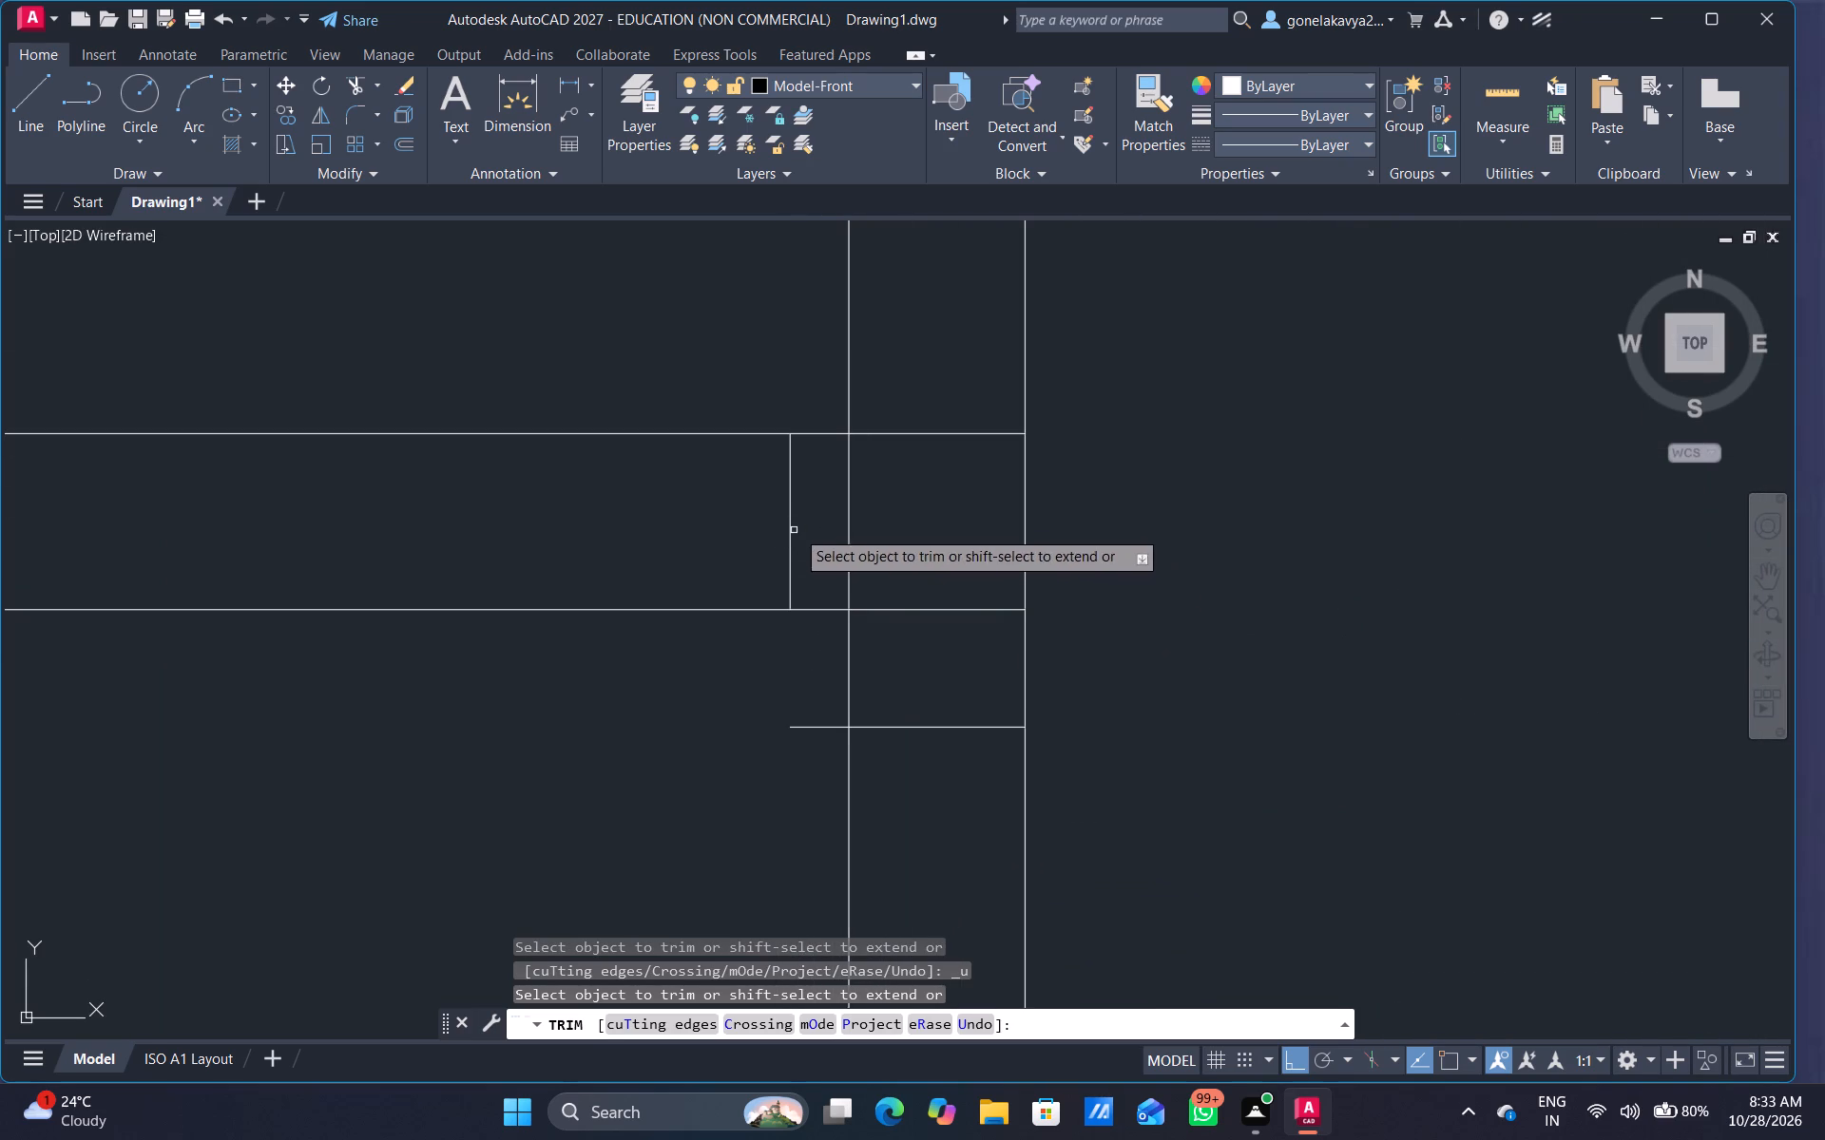
left_click_drag(809, 517, 754, 528)
left_click_drag(816, 524, 926, 647)
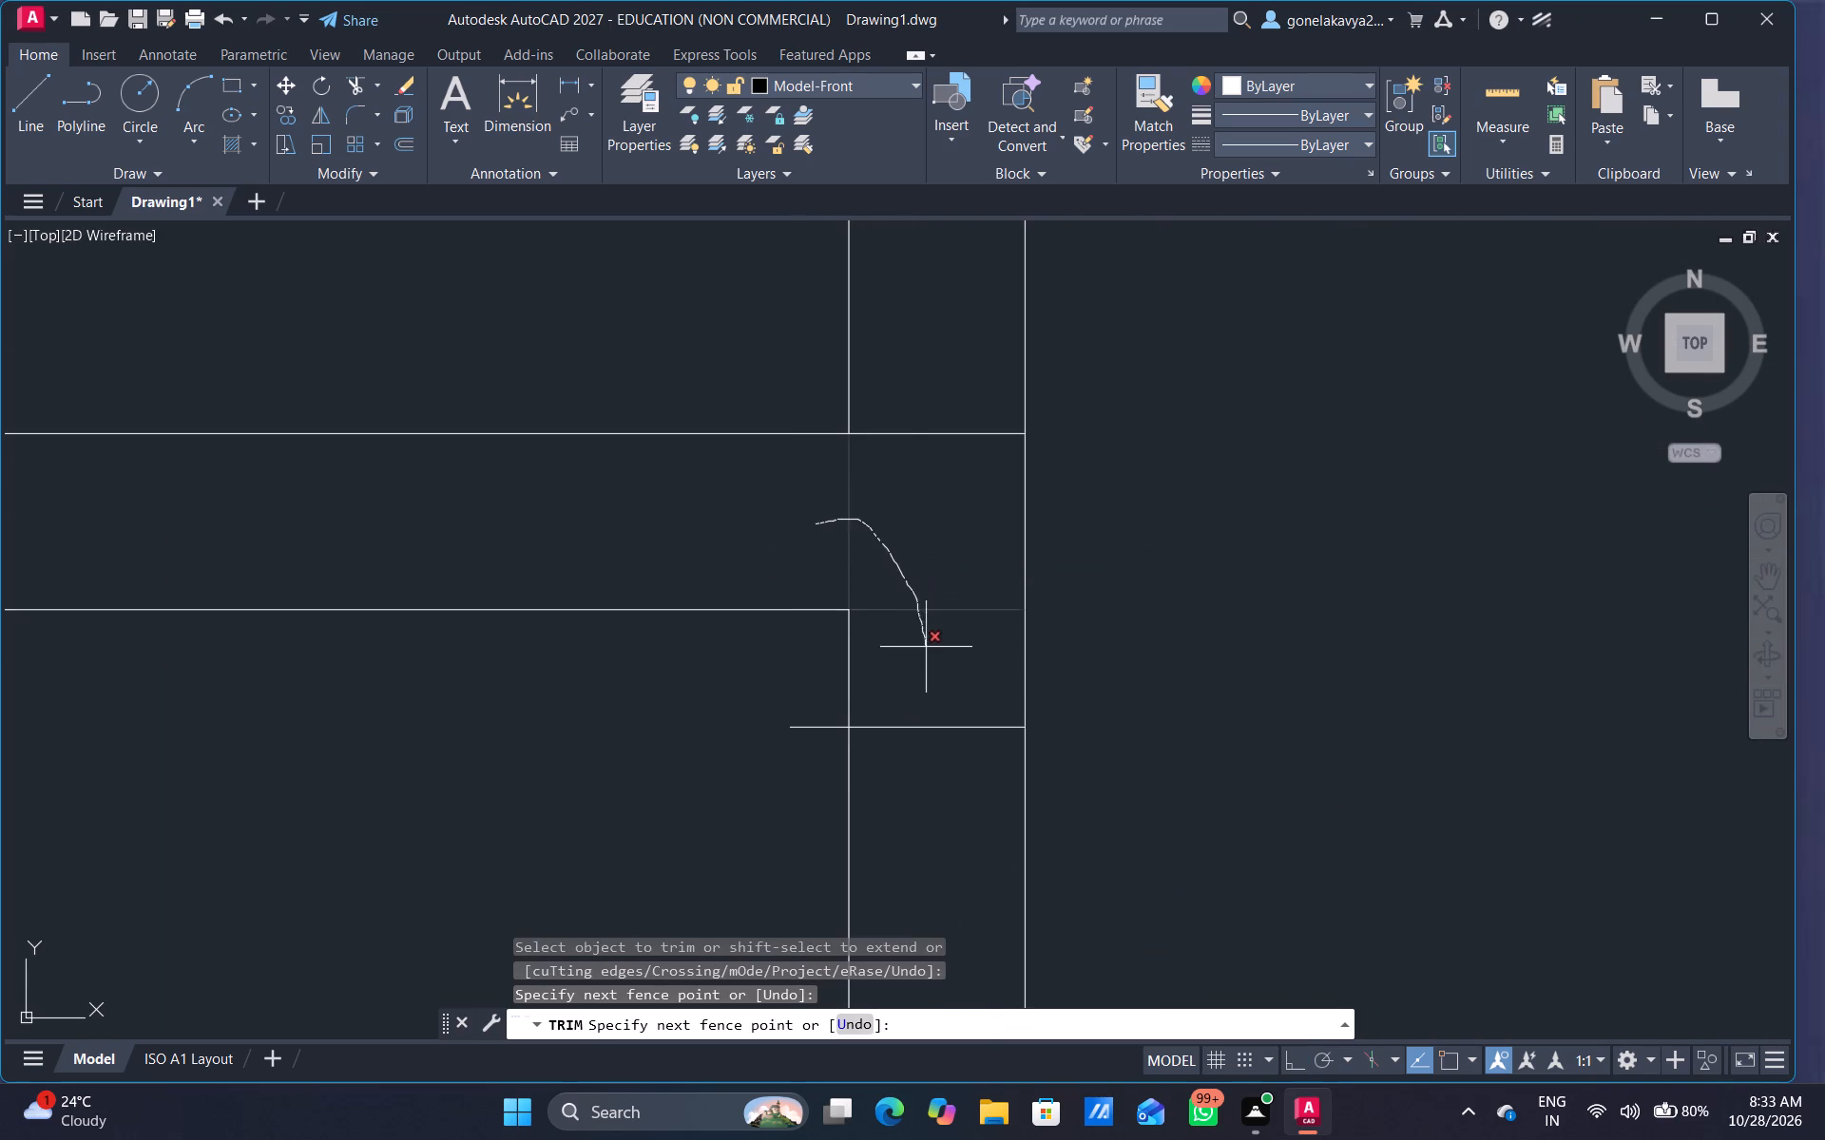
left_click_drag(926, 647, 926, 655)
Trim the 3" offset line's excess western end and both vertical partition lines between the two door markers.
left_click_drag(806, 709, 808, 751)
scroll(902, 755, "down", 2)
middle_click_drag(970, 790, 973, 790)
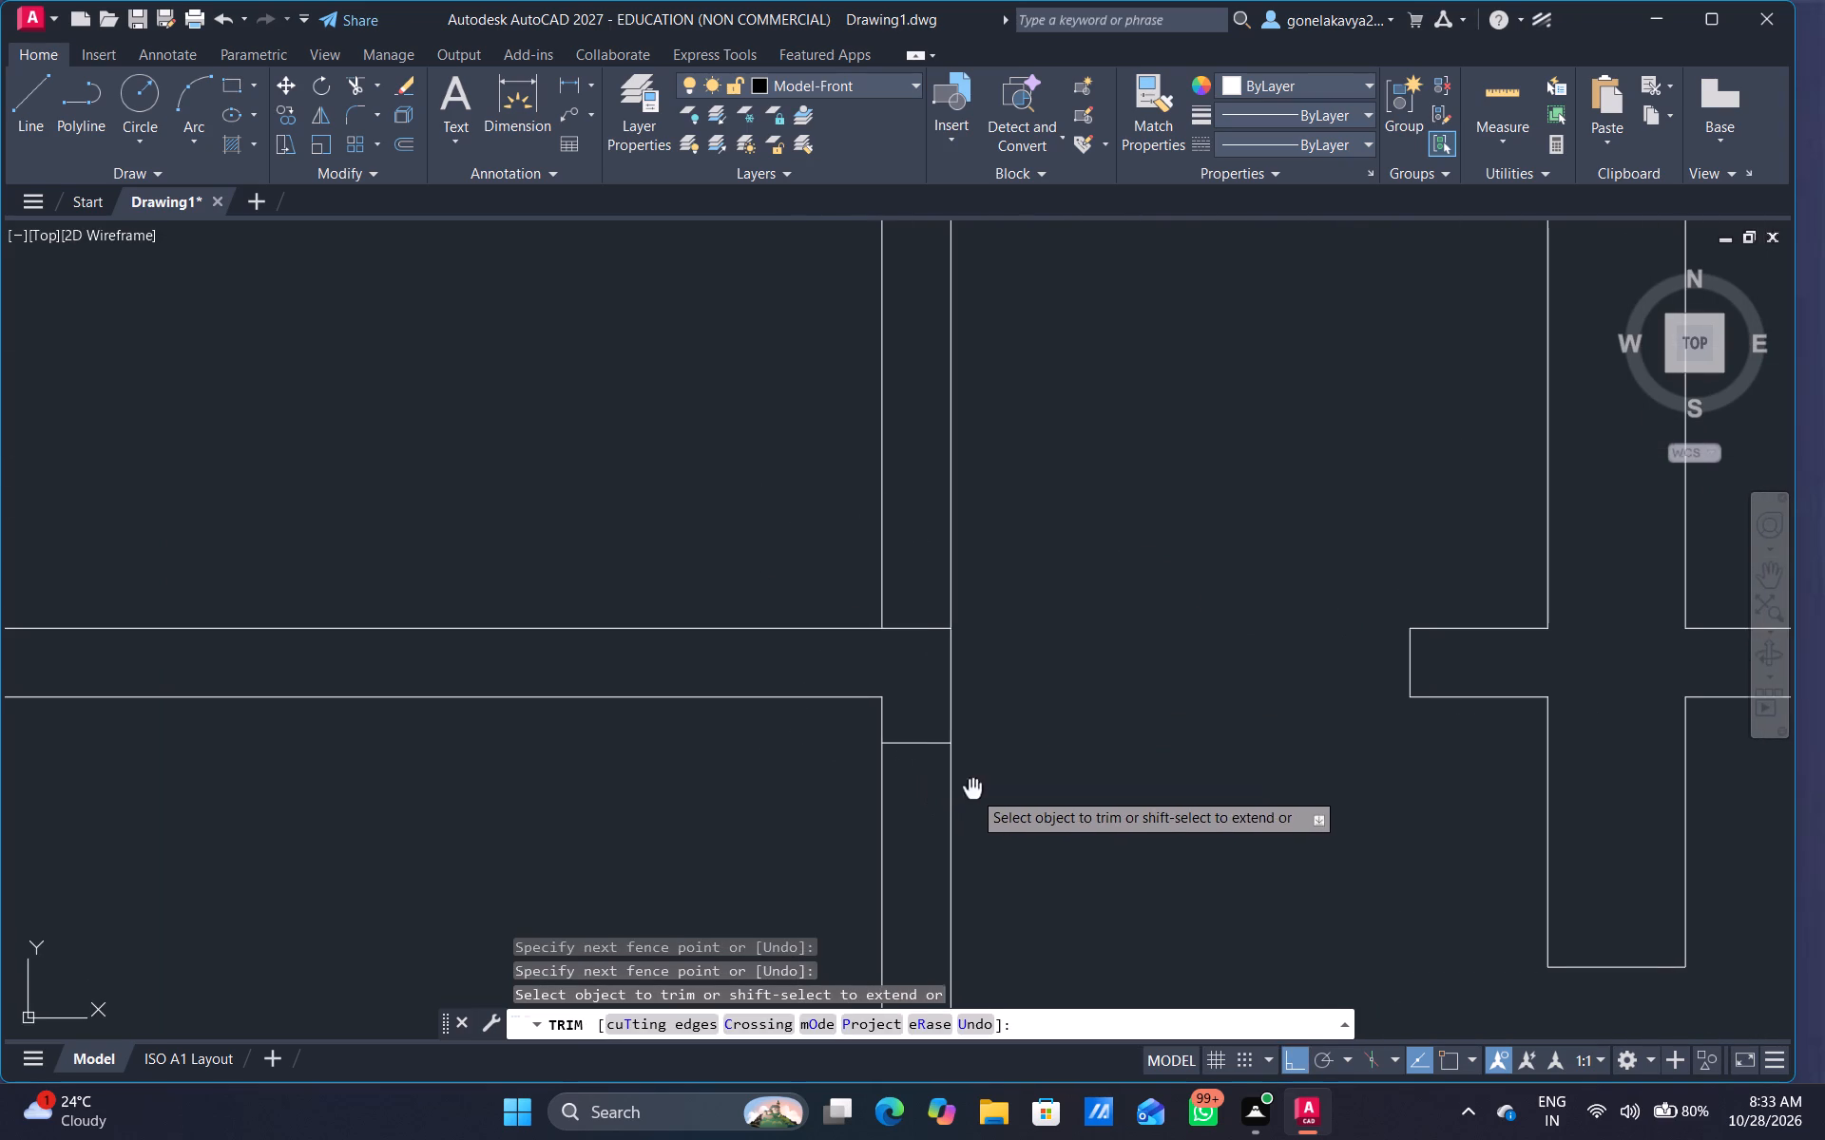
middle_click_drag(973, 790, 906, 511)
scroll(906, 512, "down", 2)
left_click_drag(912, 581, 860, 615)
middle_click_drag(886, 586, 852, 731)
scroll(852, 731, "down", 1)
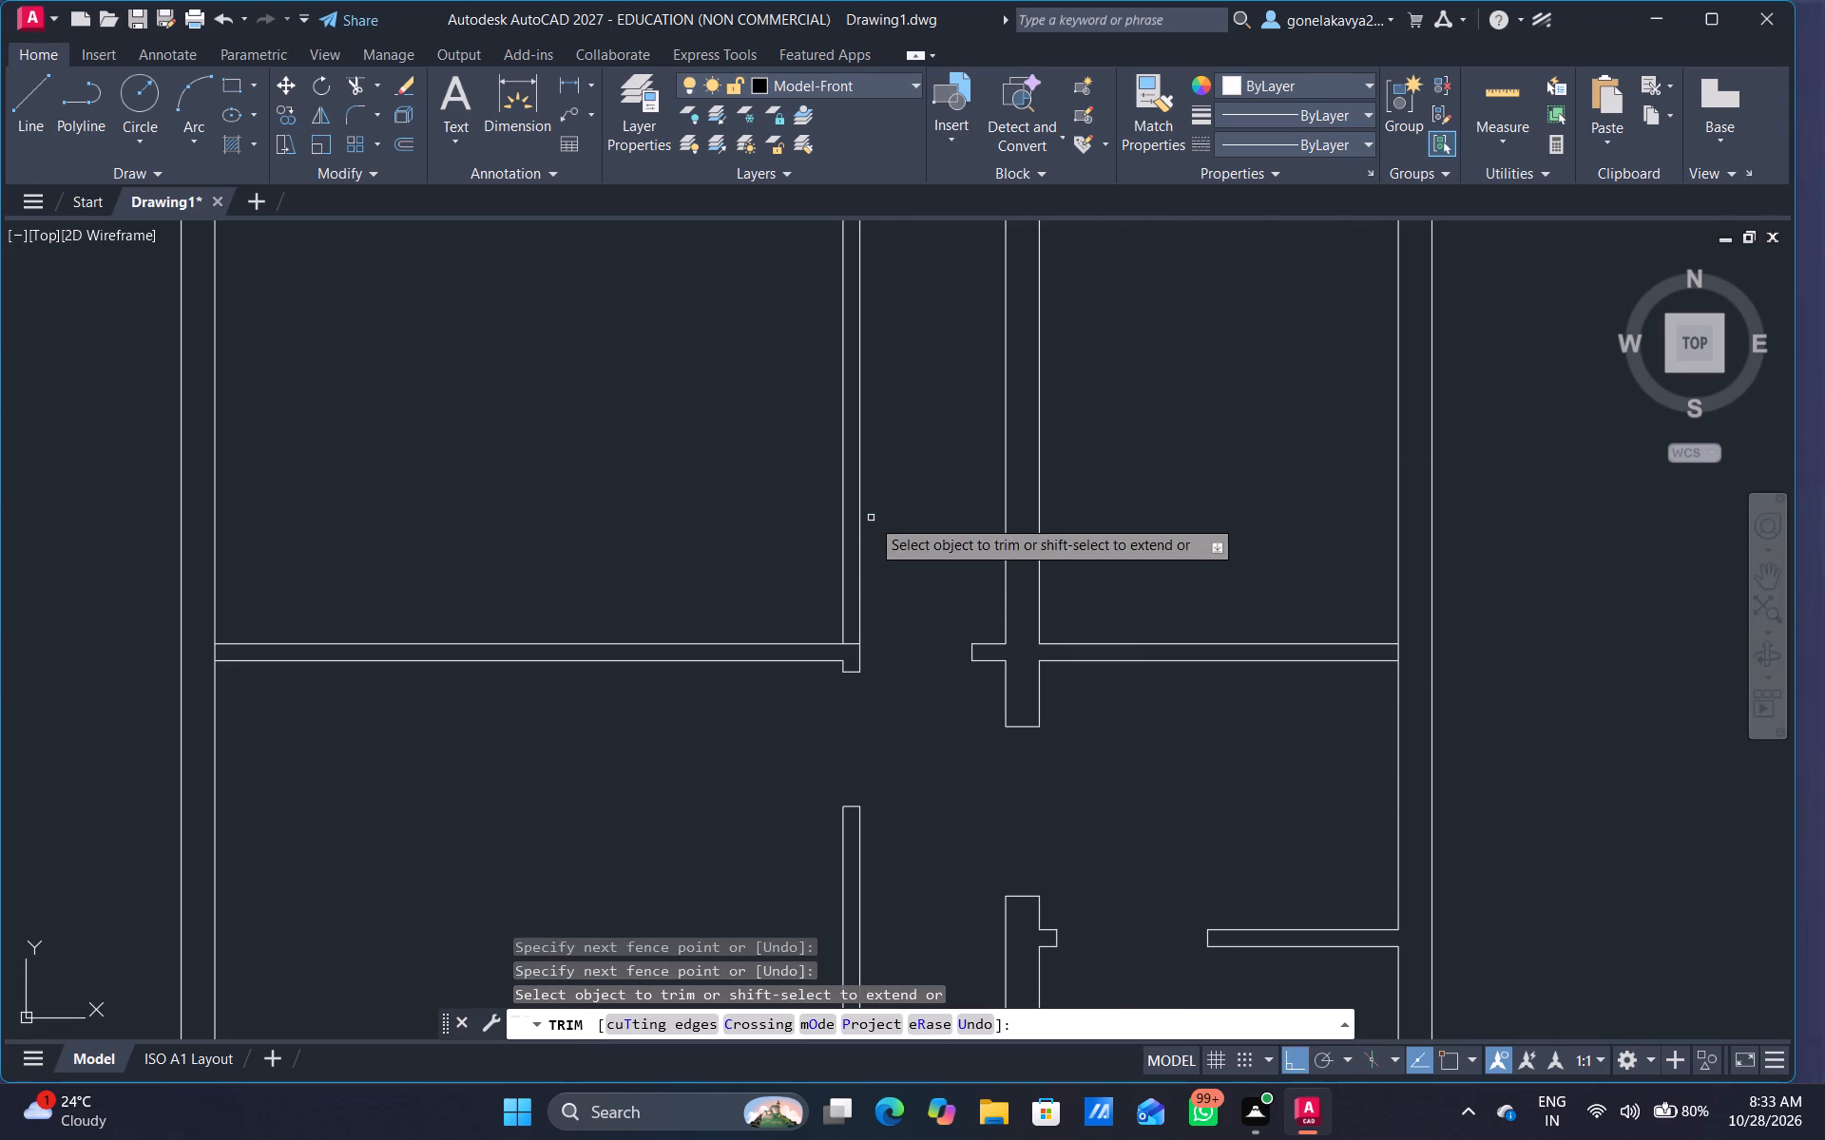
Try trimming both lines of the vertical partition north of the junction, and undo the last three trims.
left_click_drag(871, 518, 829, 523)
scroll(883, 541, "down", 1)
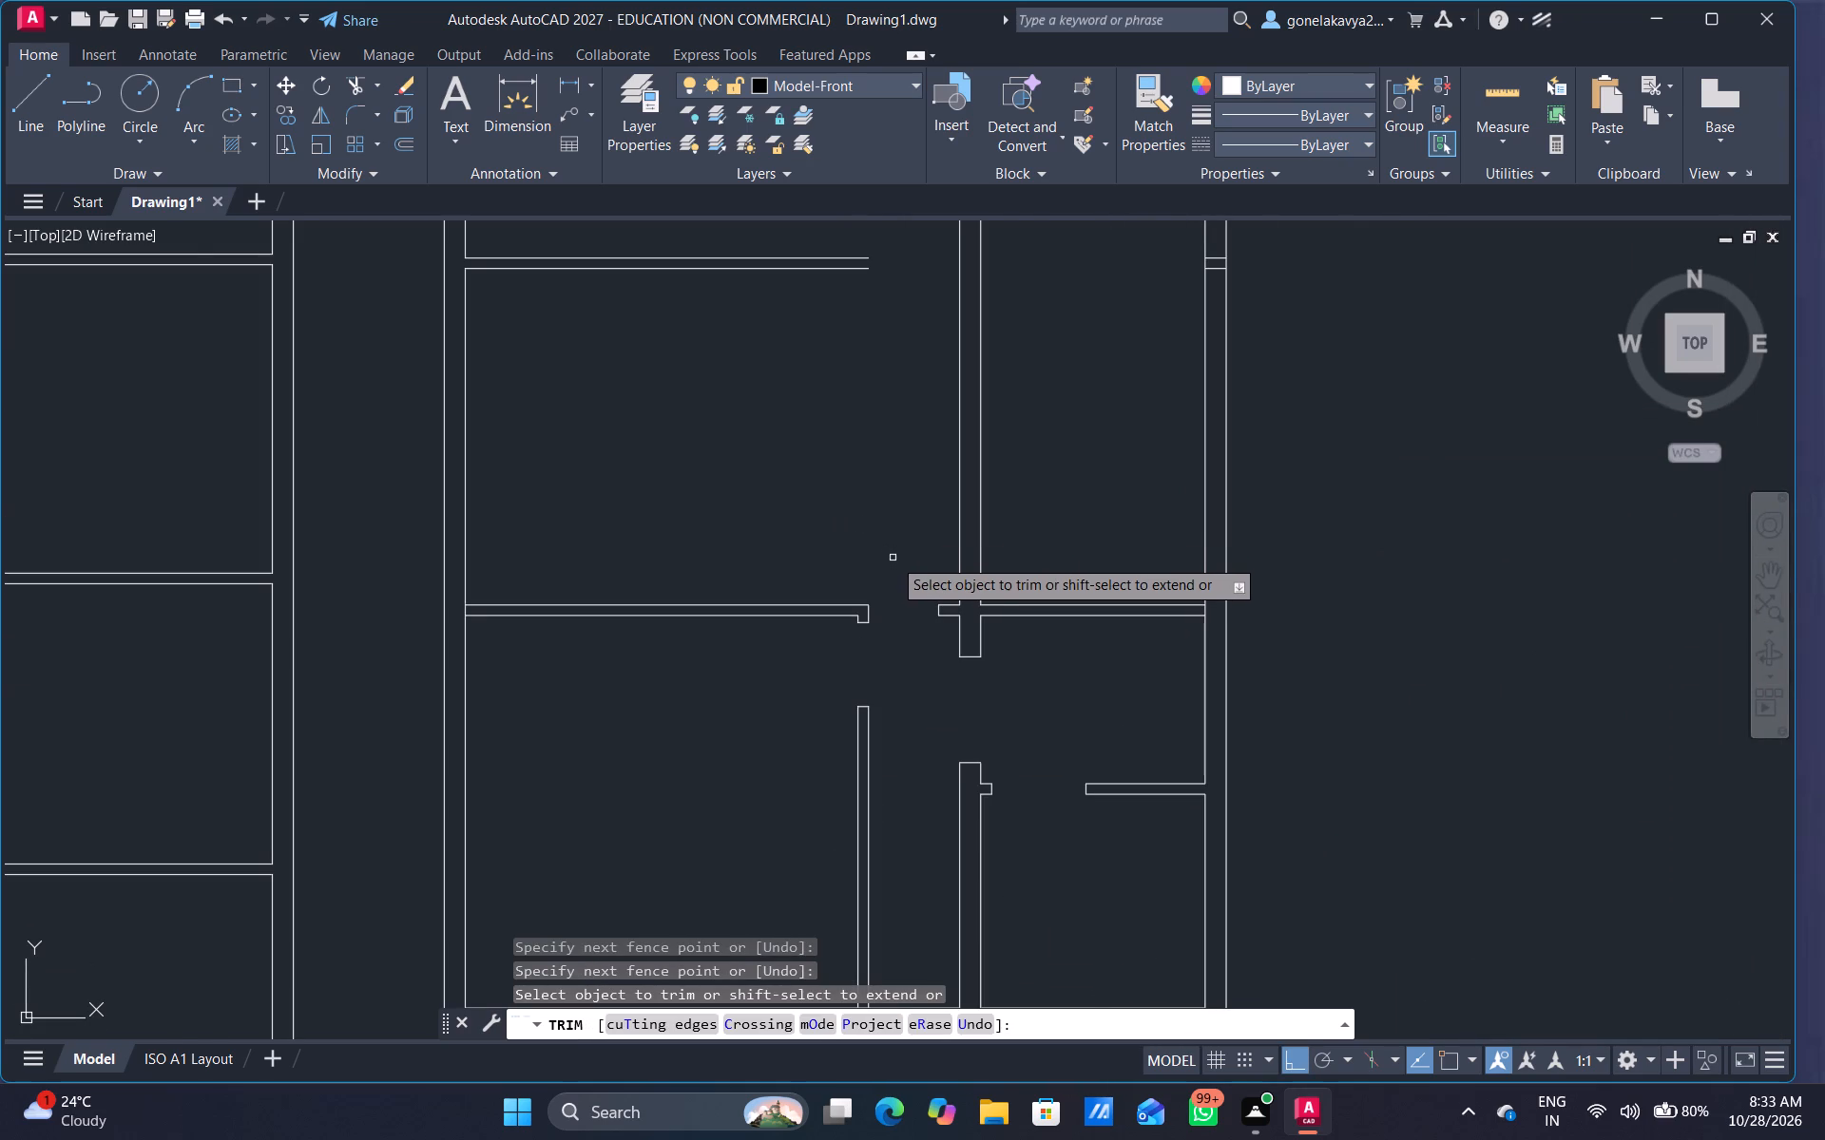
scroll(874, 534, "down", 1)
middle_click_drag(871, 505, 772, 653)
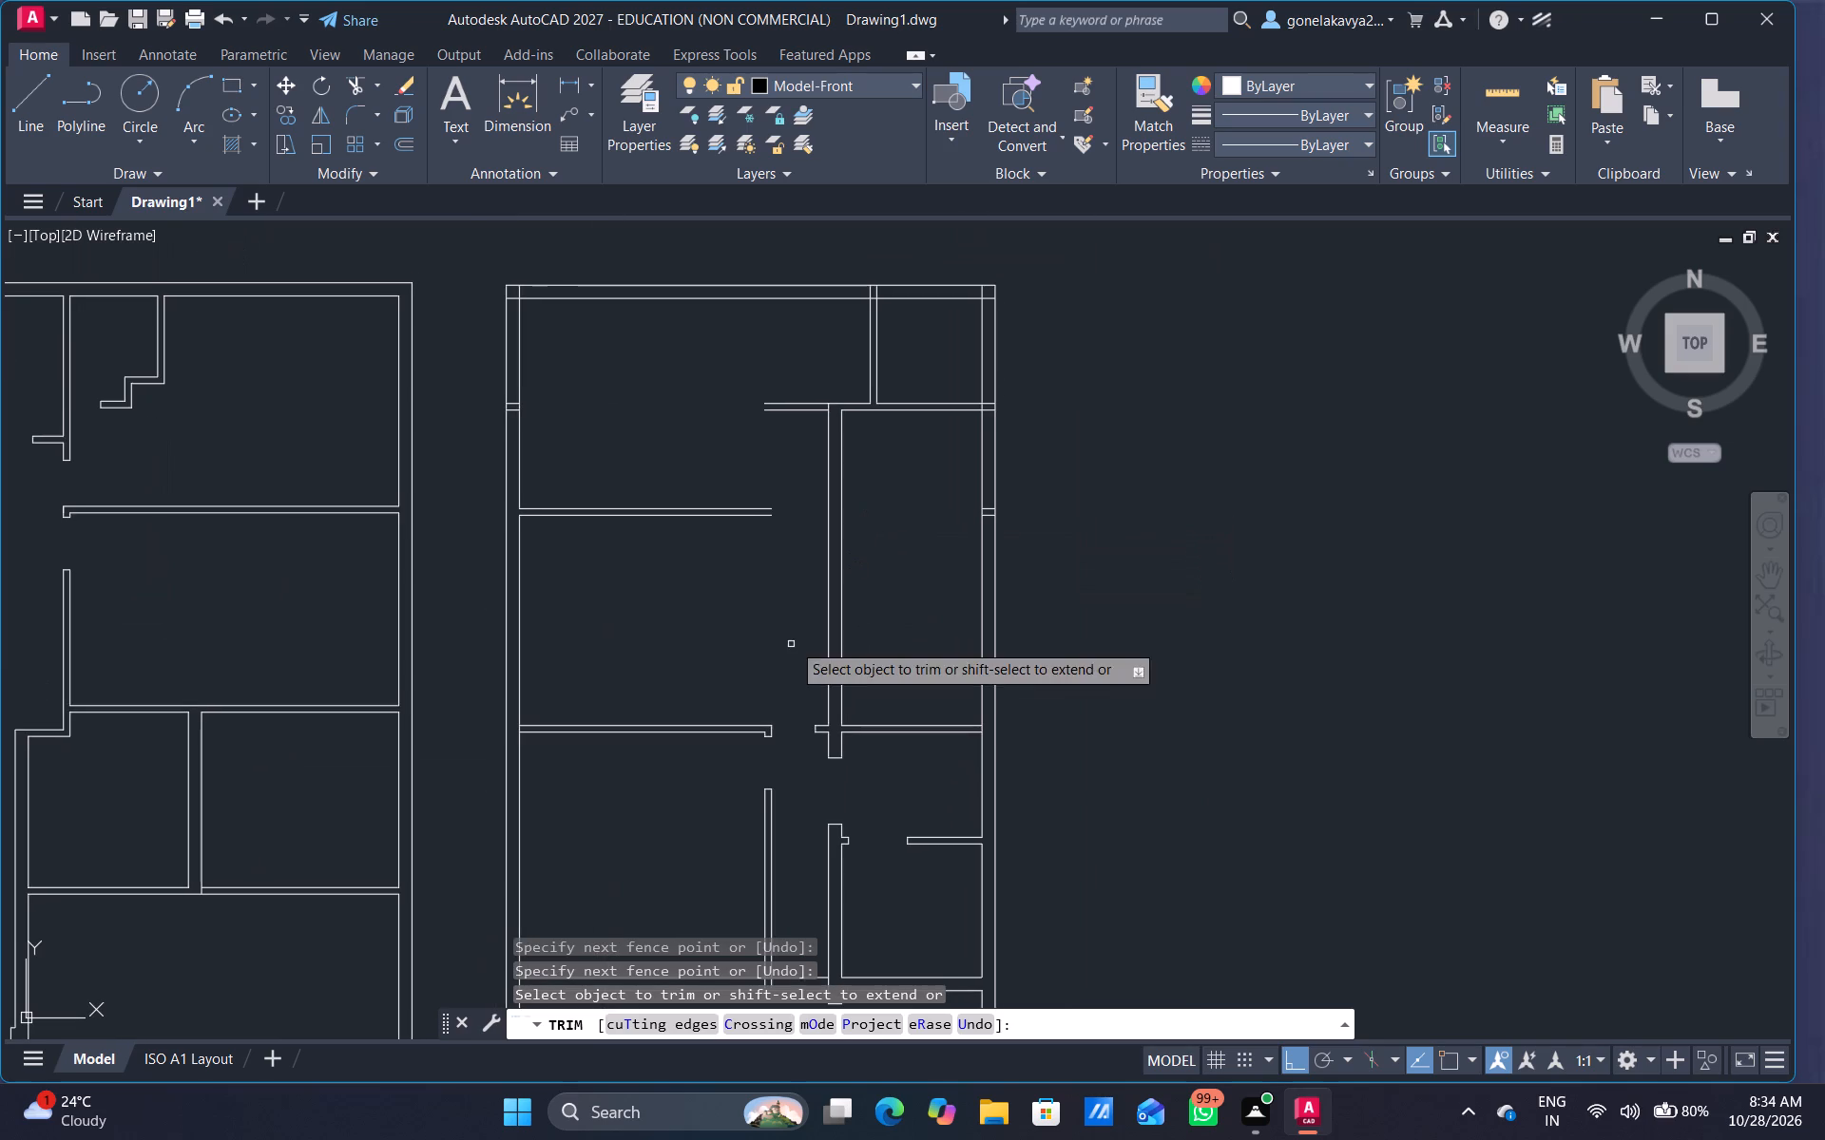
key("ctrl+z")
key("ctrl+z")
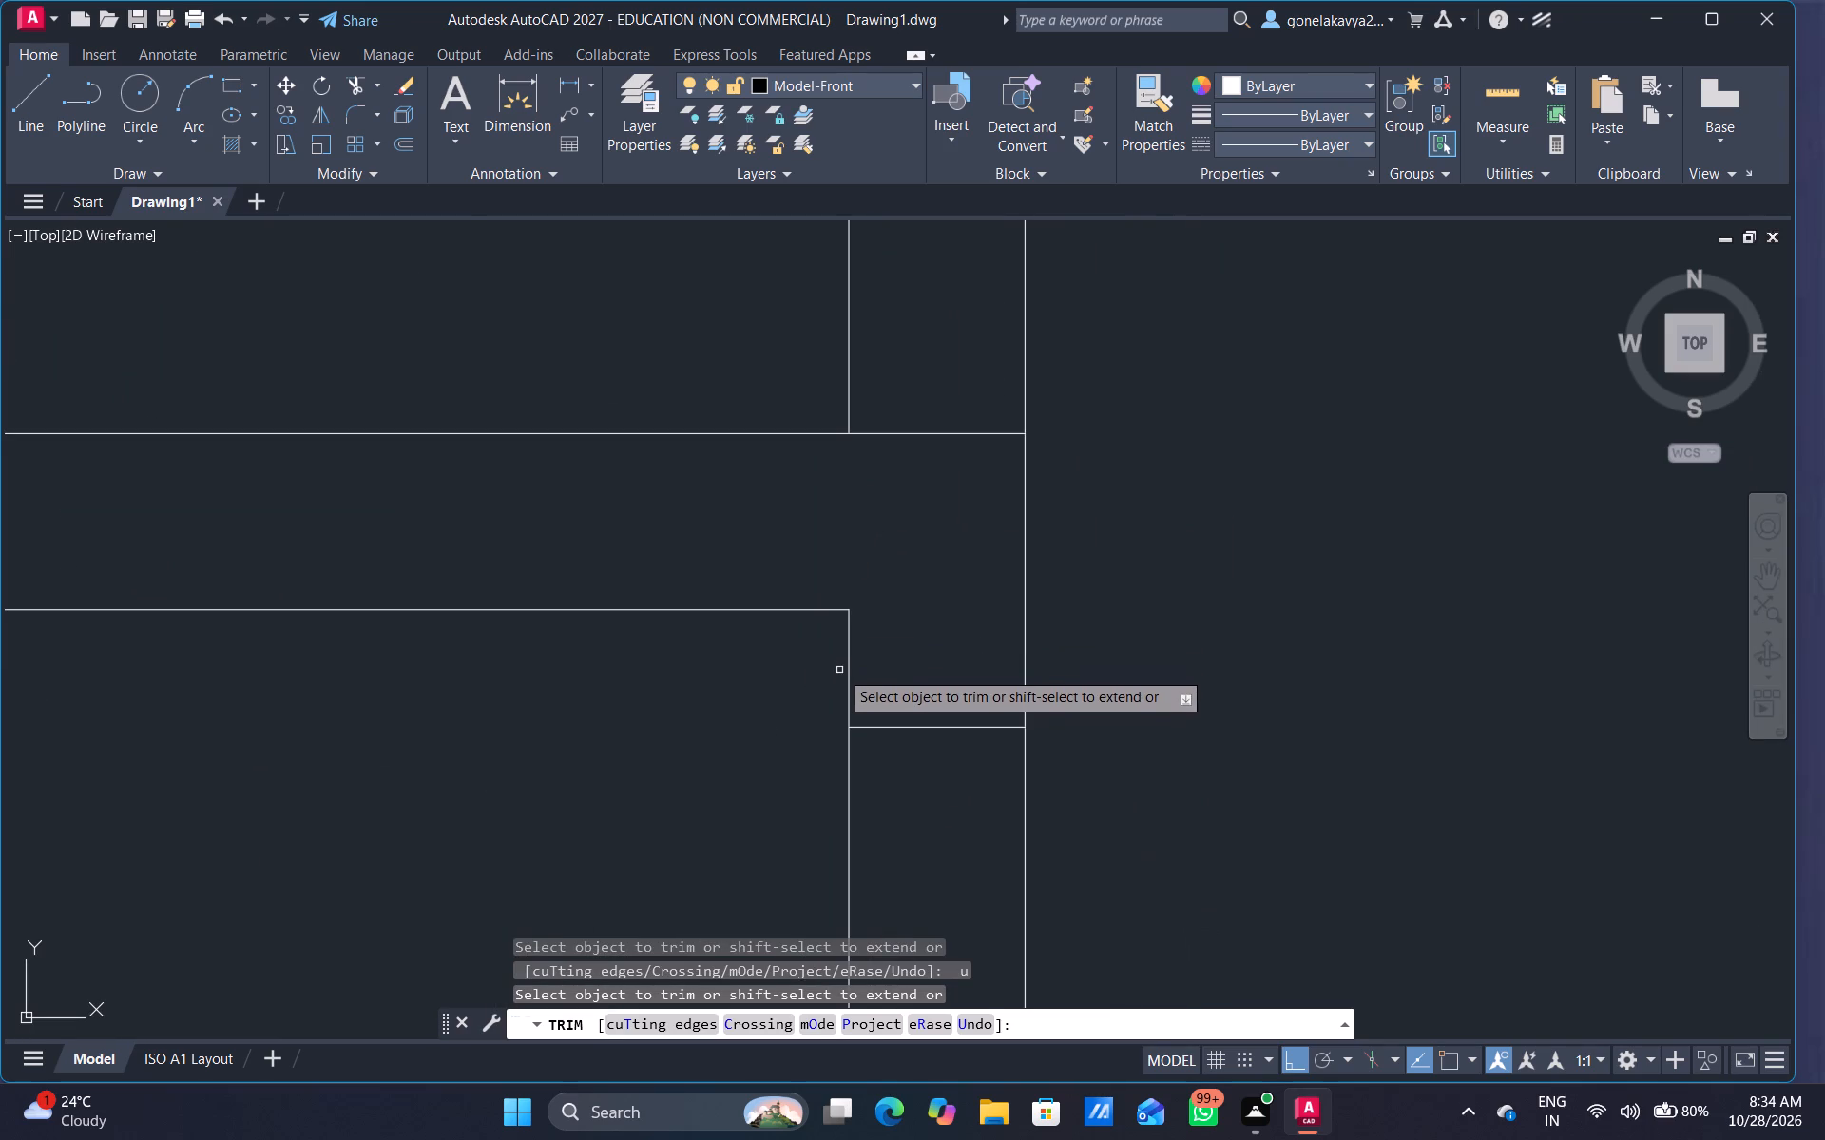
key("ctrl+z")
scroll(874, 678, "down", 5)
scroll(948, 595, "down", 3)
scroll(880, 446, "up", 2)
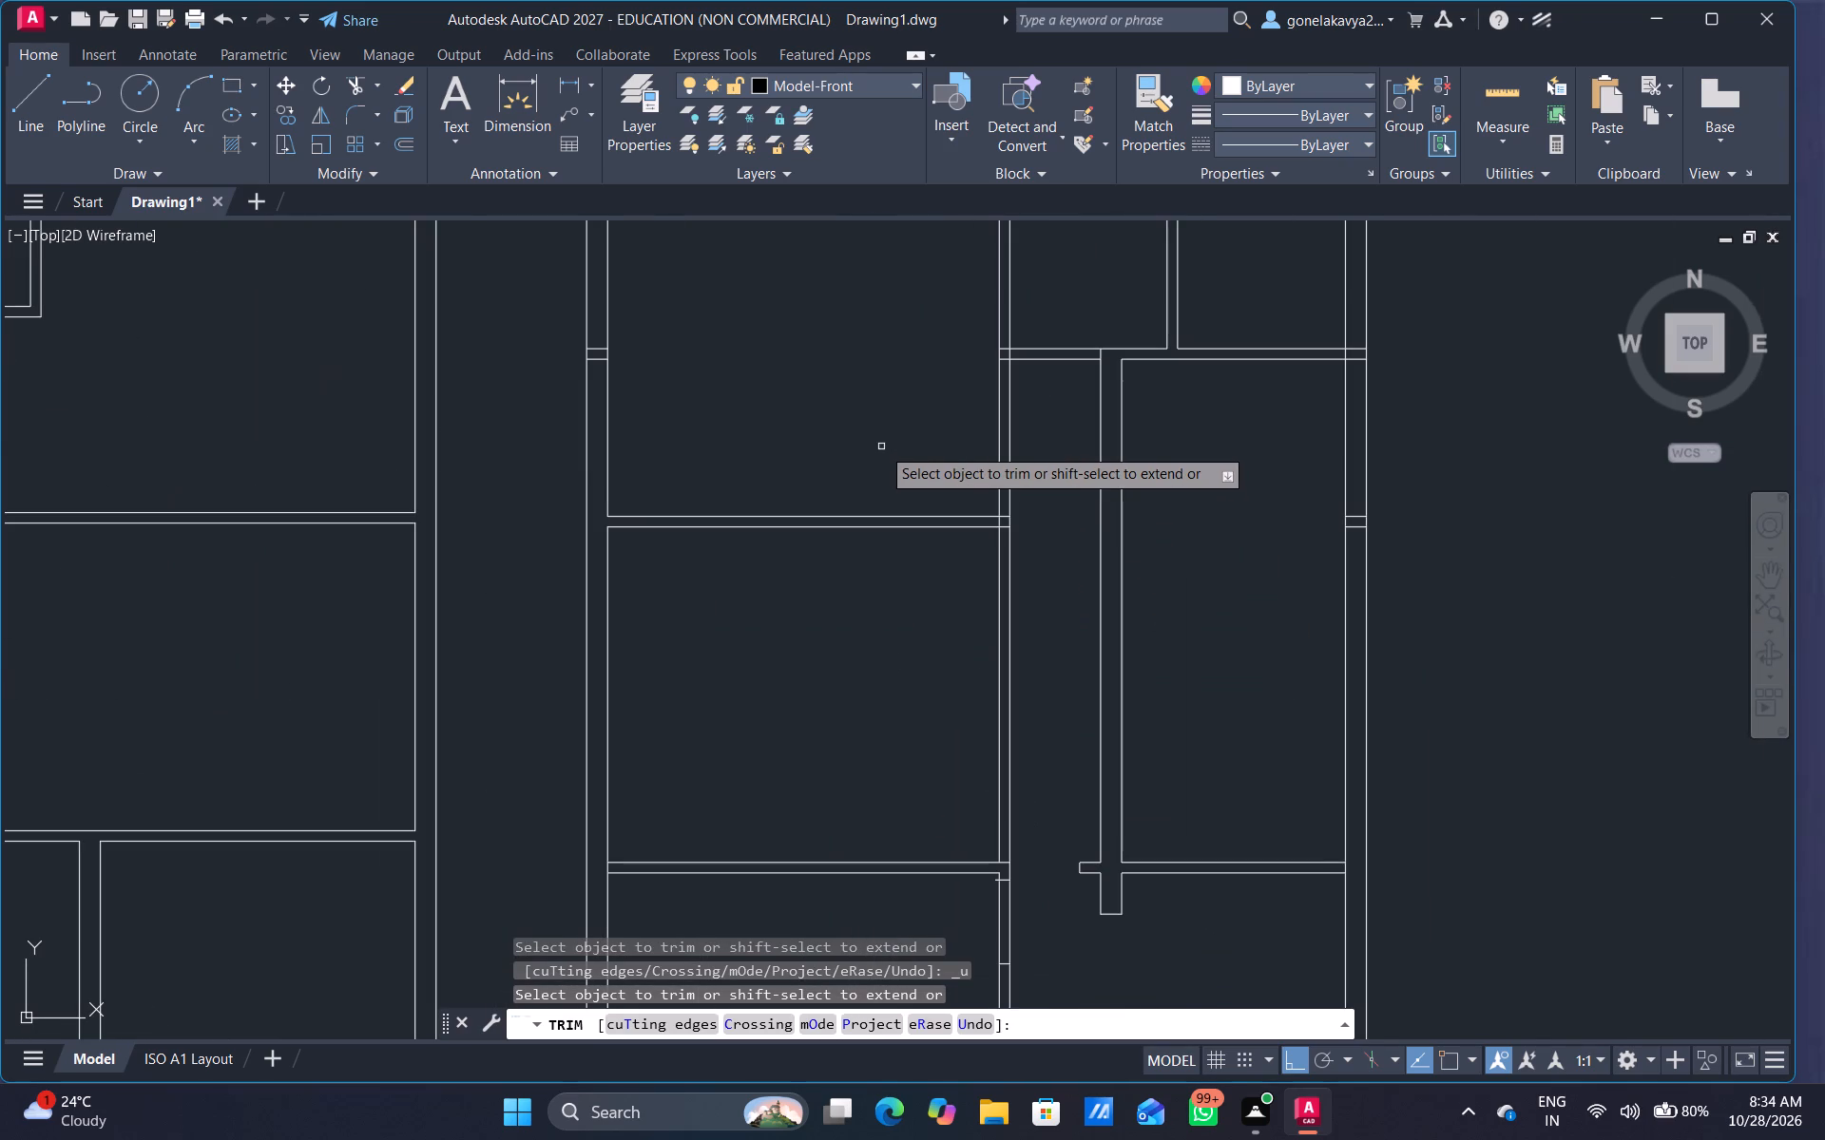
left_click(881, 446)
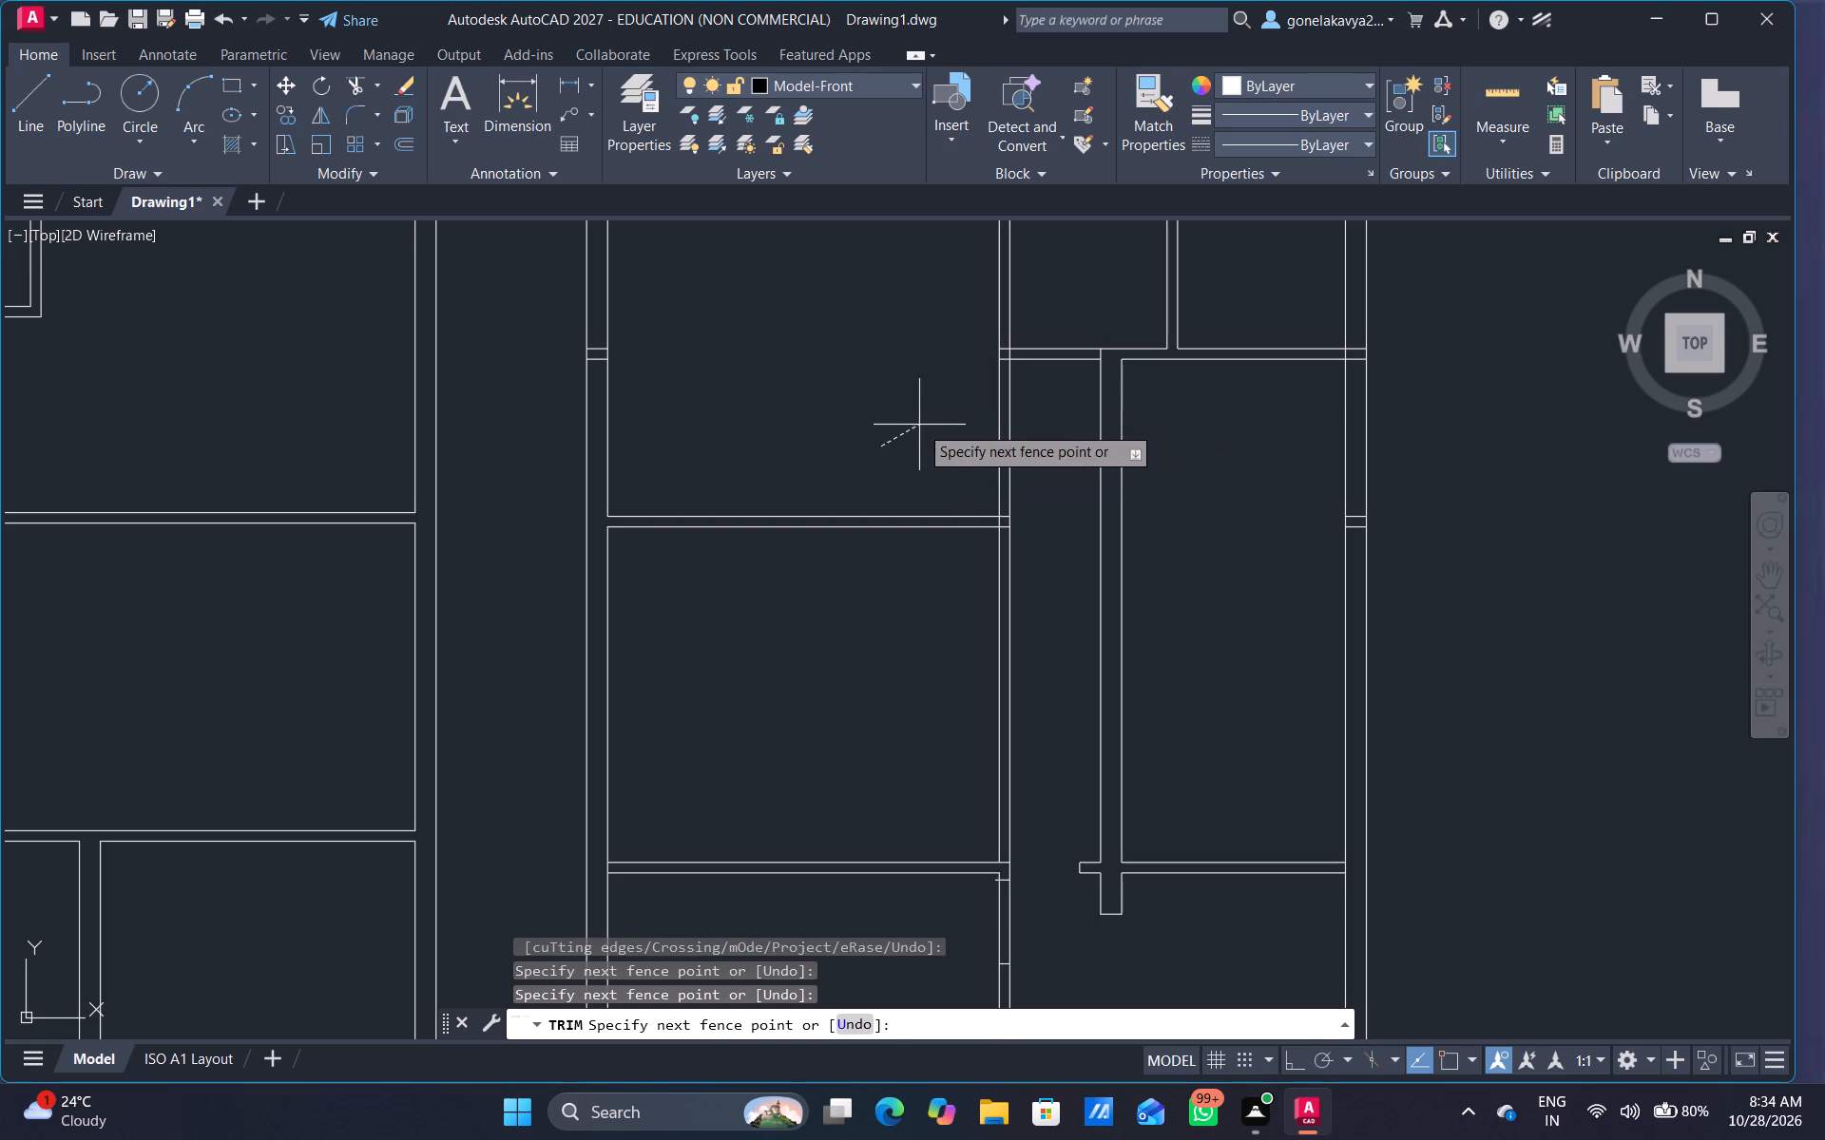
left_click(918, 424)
Trim both vertical partition lines between the two door markers to form the opening, and the northern marker's excess western end.
scroll(1042, 398, "up", 1)
scroll(984, 441, "down", 3)
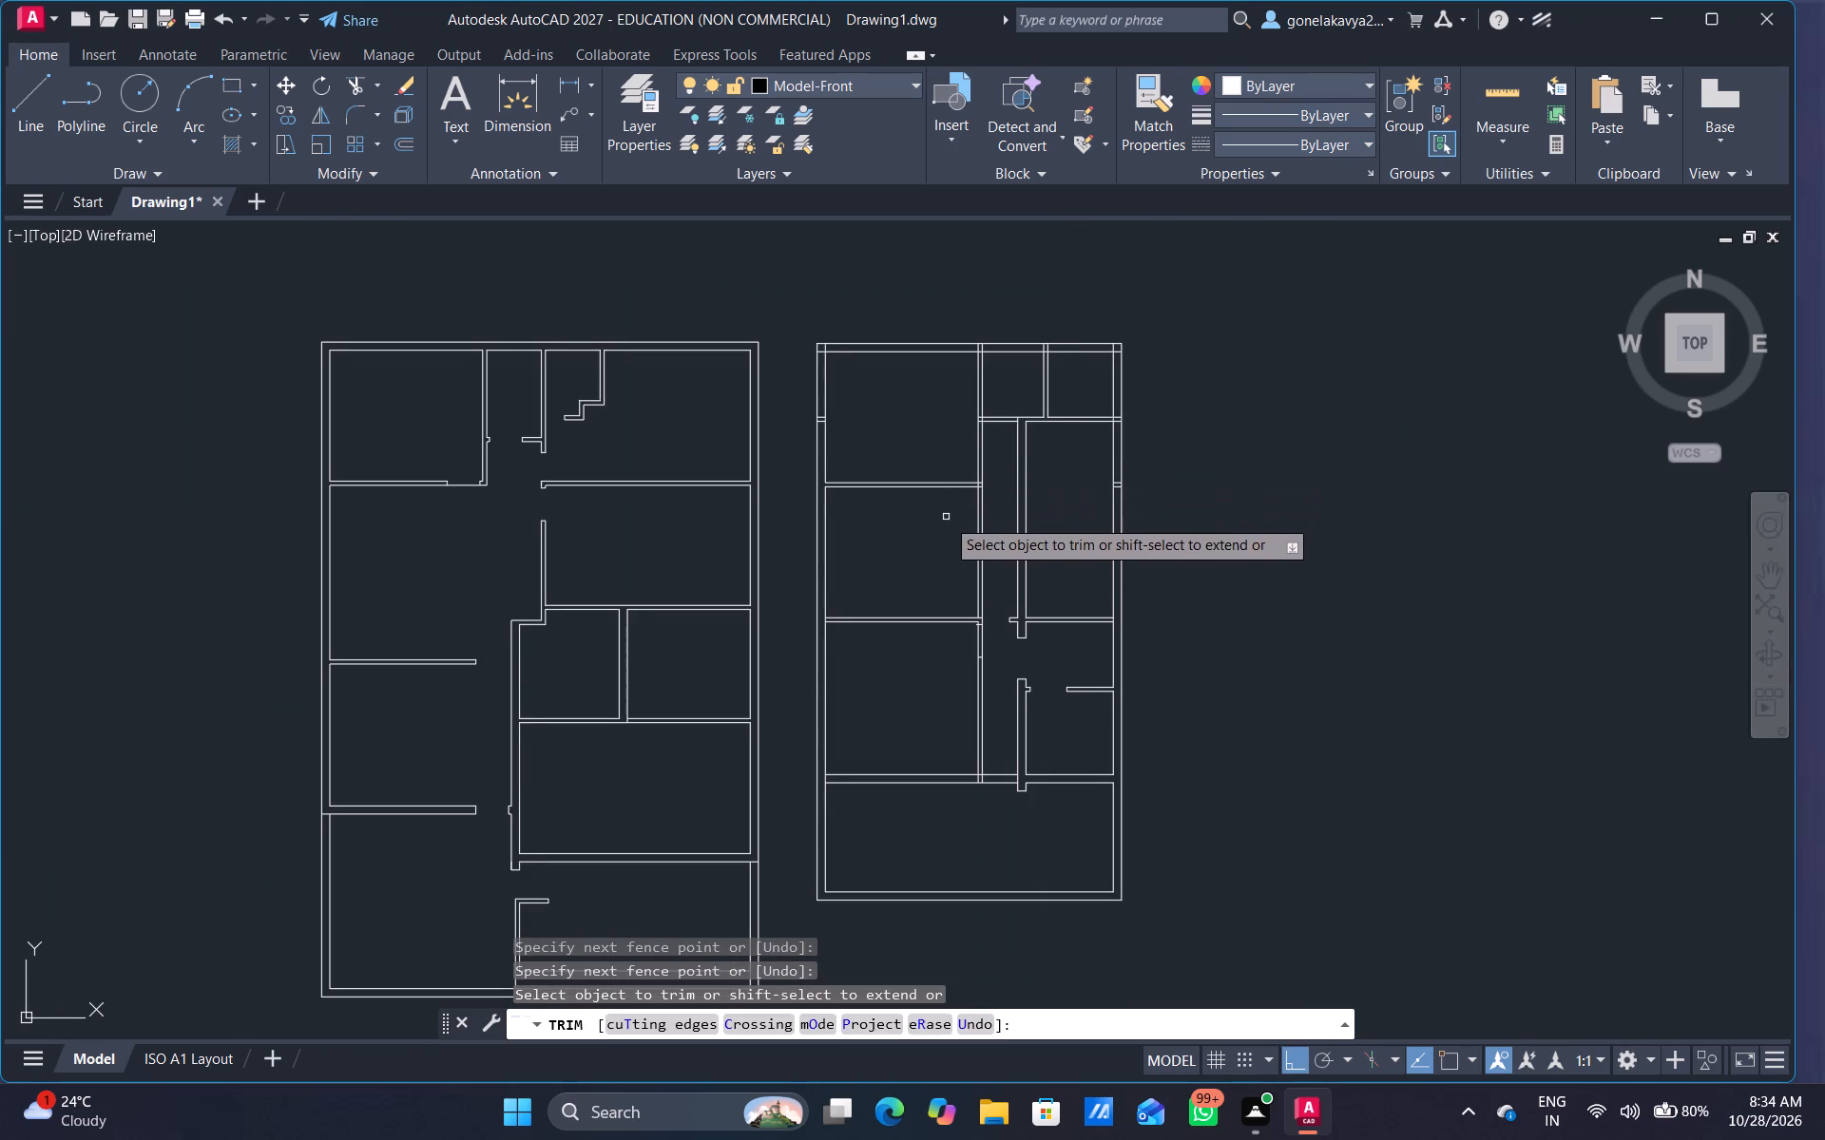
middle_click_drag(959, 530, 954, 436)
scroll(992, 529, "up", 1)
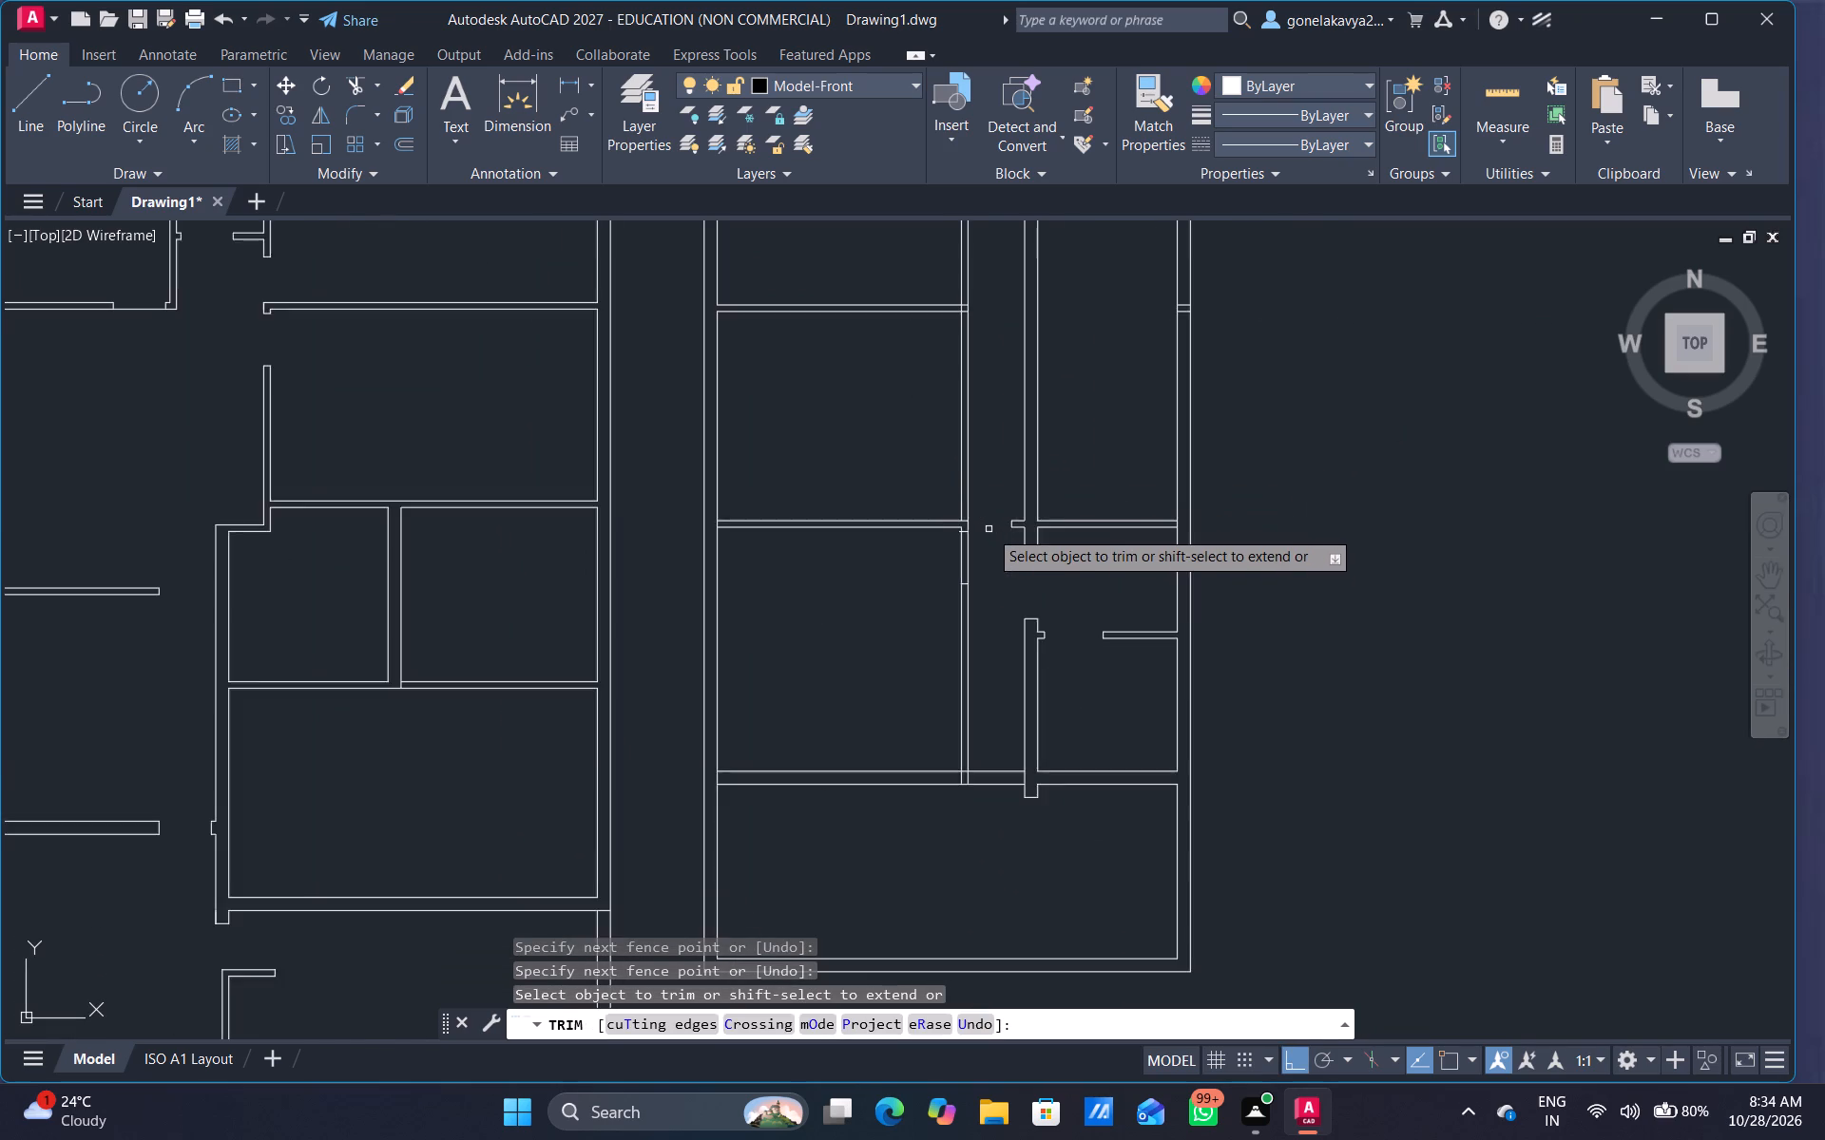
scroll(989, 529, "up", 1)
scroll(966, 617, "up", 1)
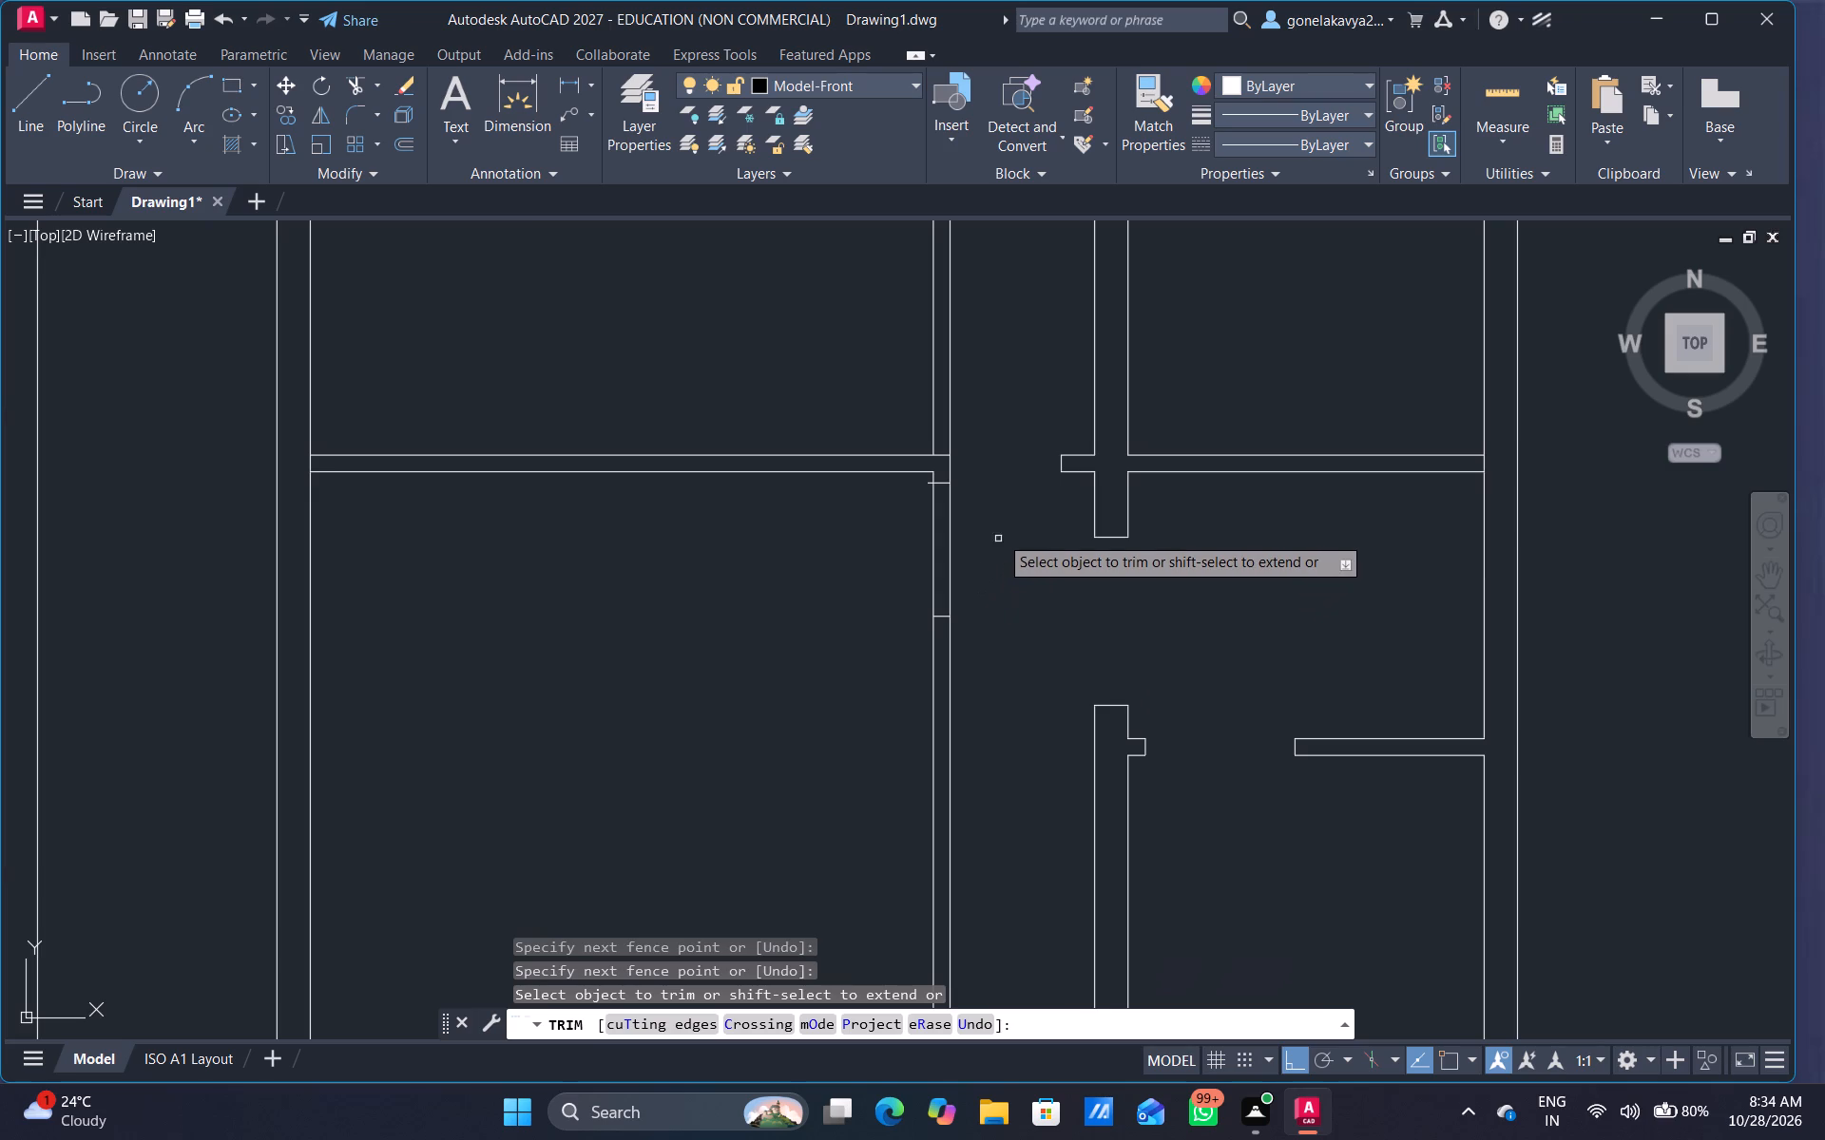
scroll(998, 534, "down", 2)
left_click_drag(985, 536, 969, 541)
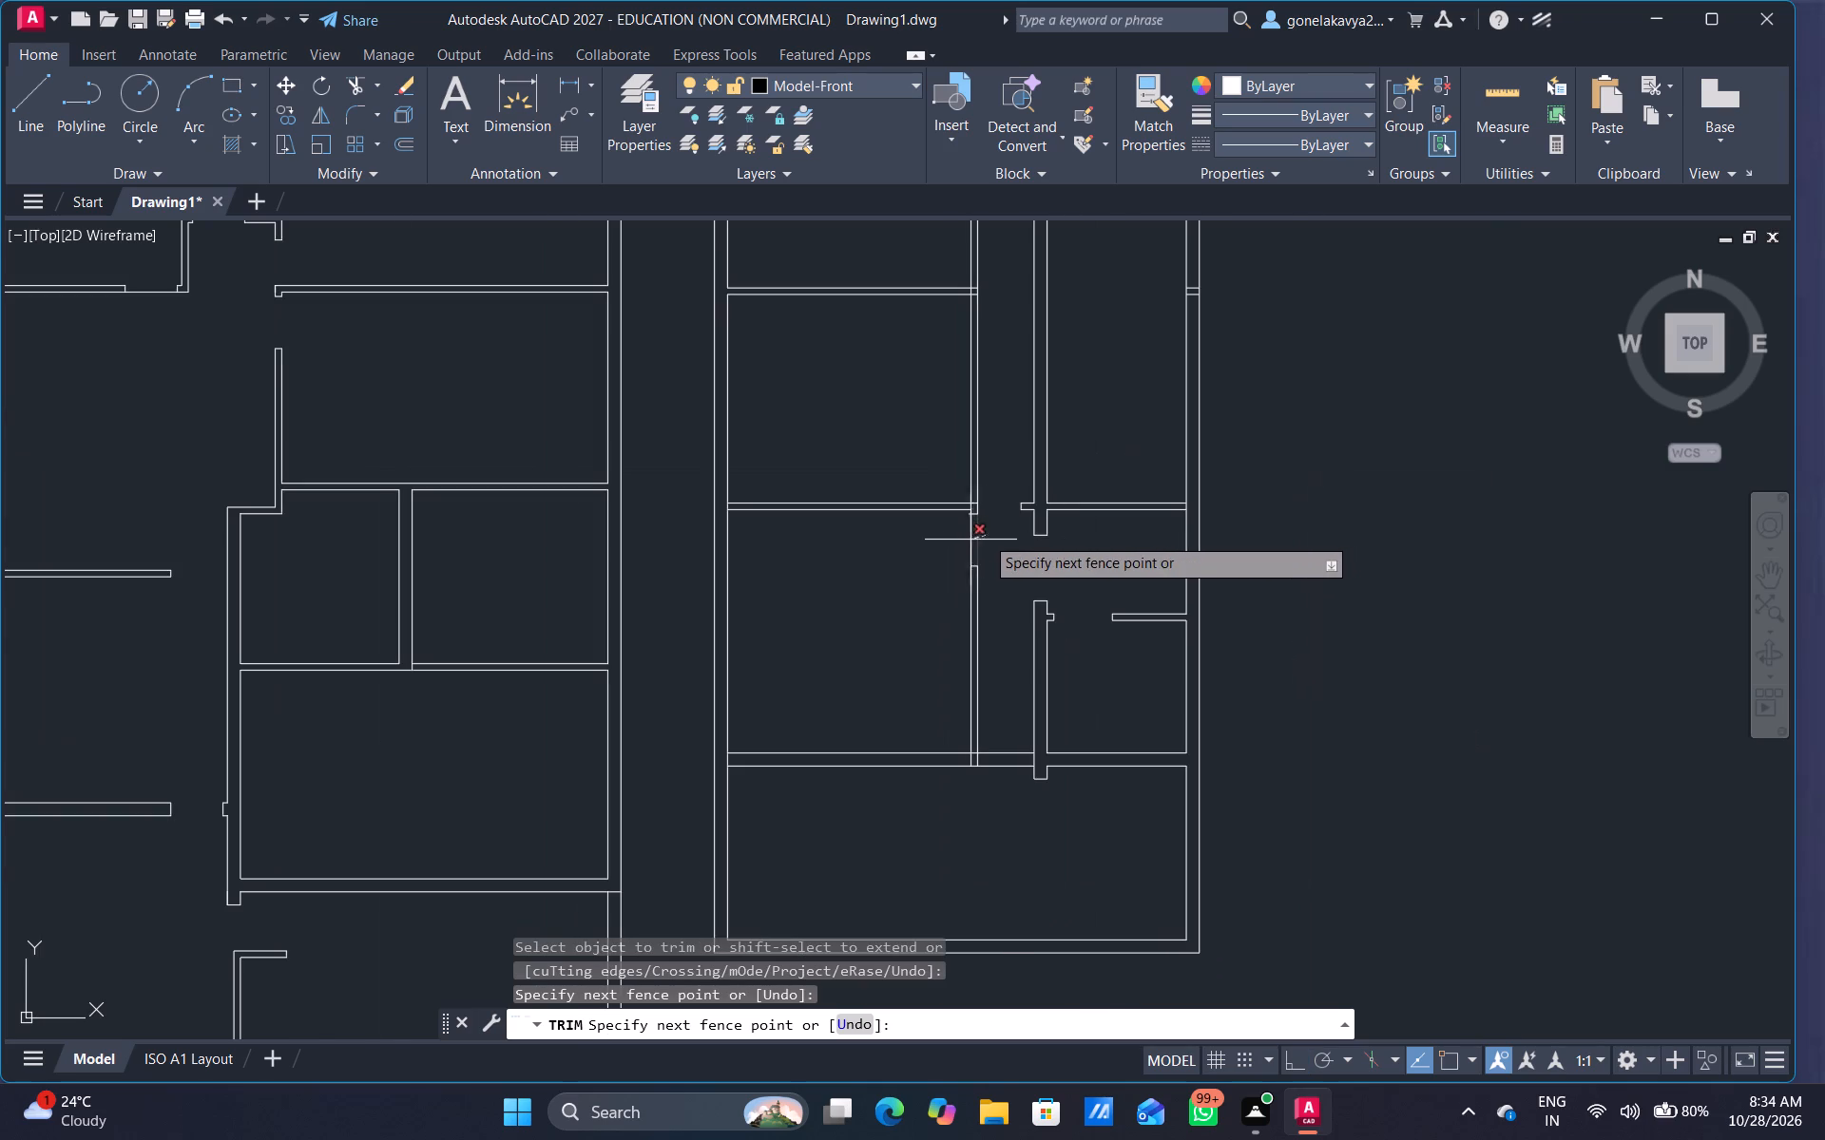
left_click_drag(969, 541, 962, 541)
scroll(974, 534, "up", 4)
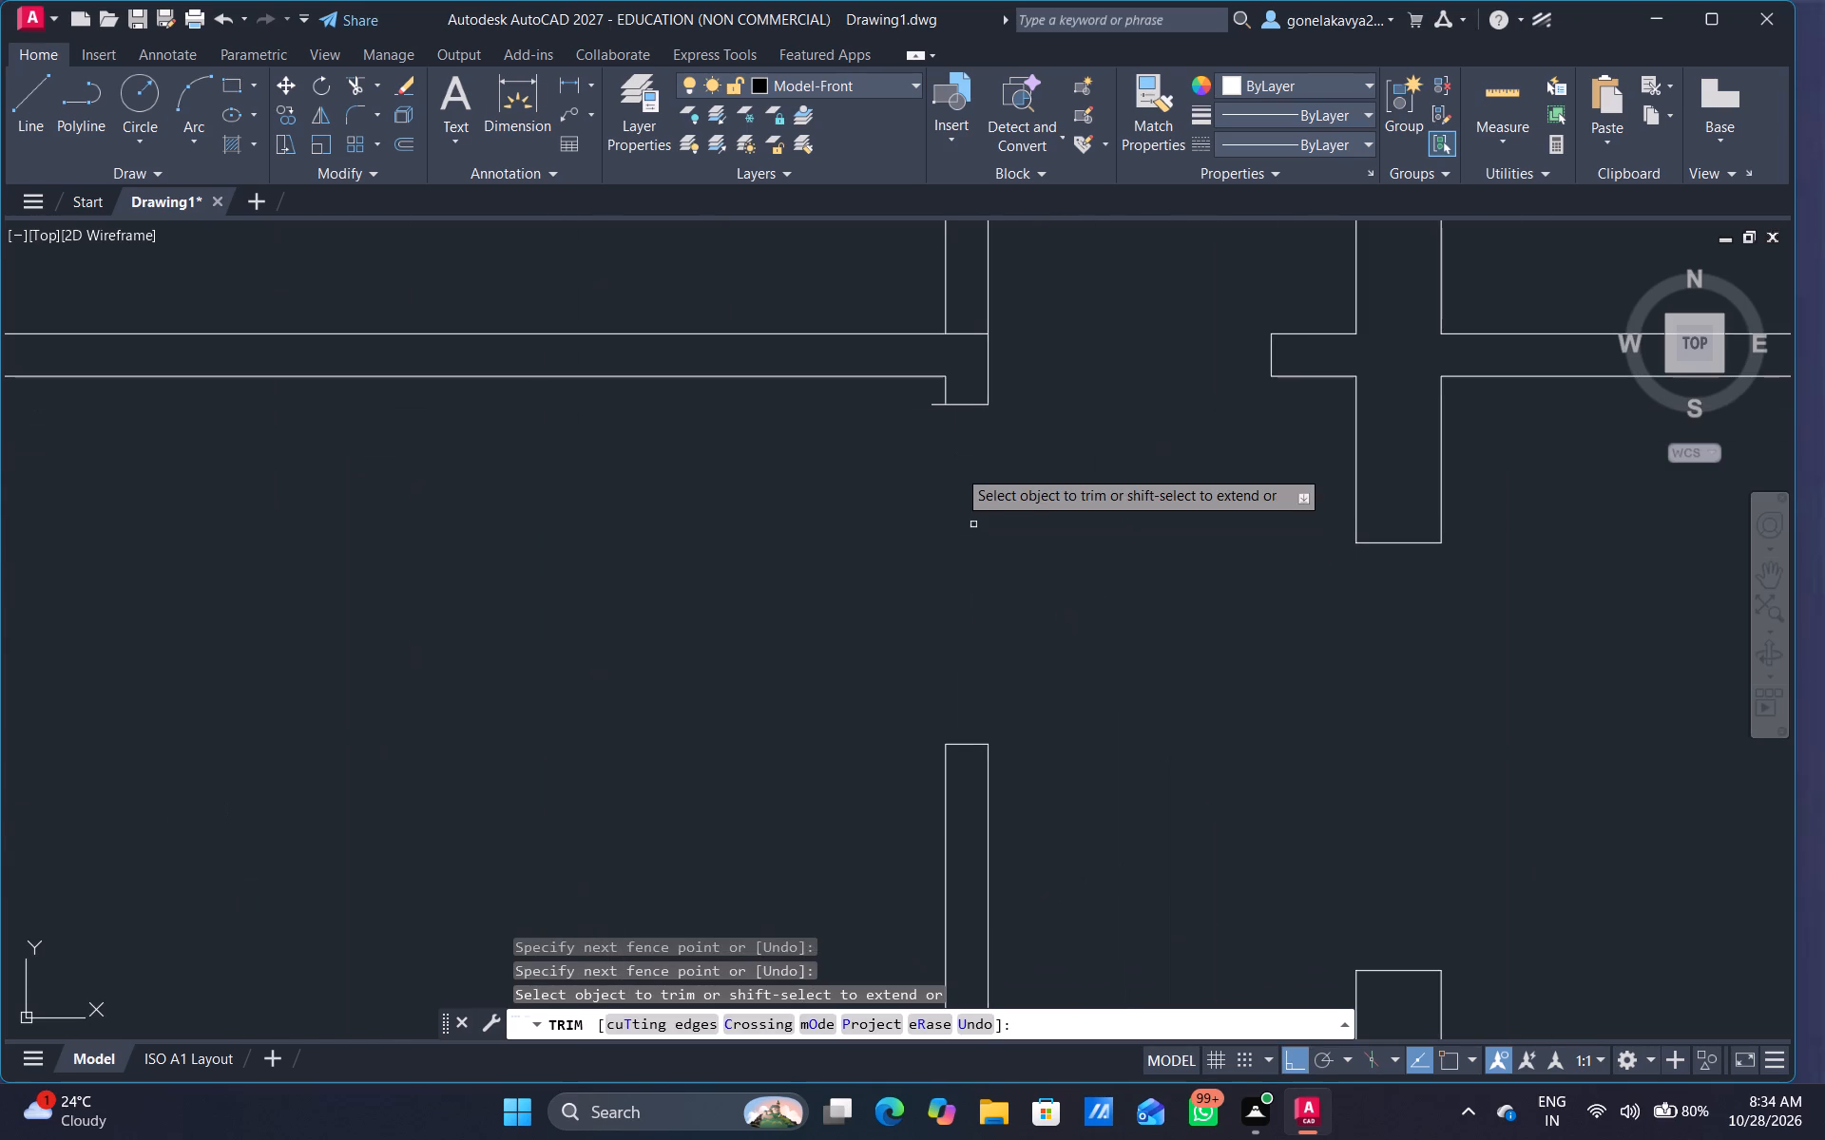
left_click_drag(935, 399, 931, 431)
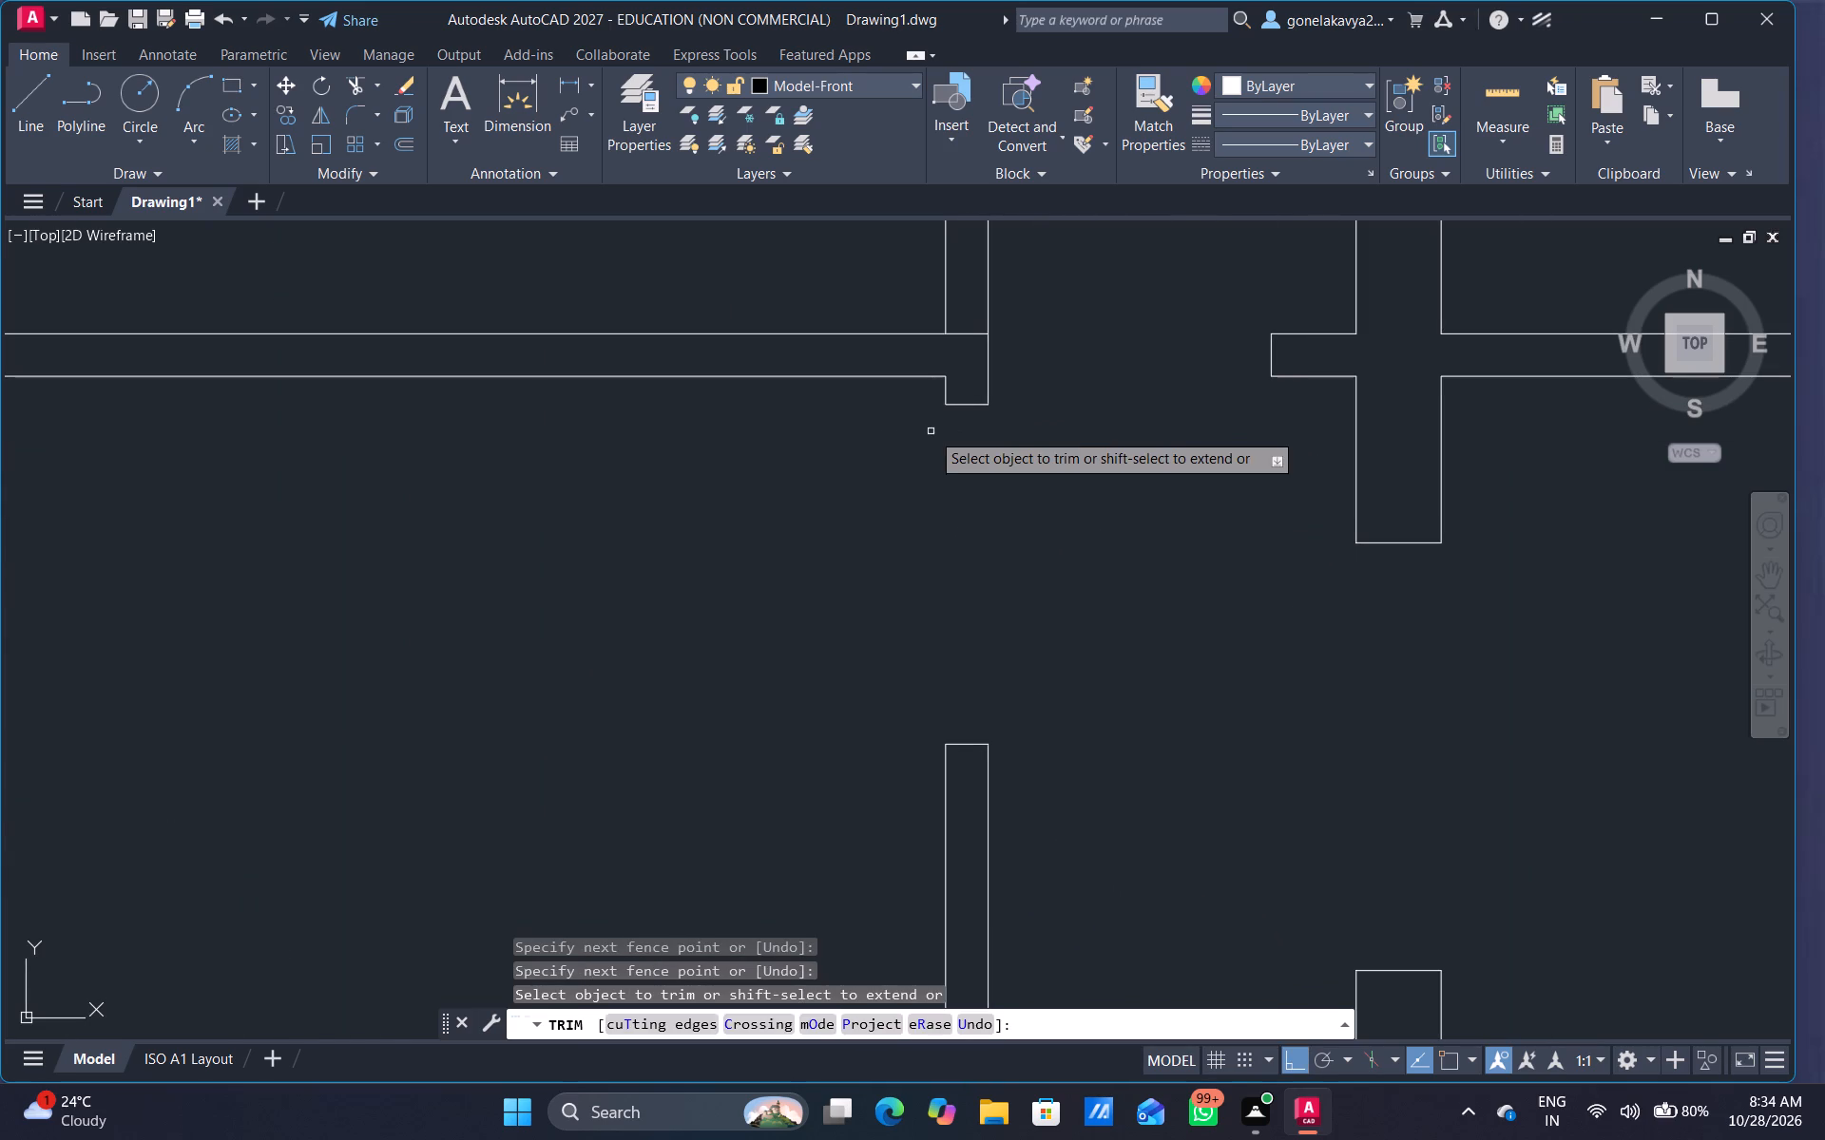
scroll(968, 489, "down", 3)
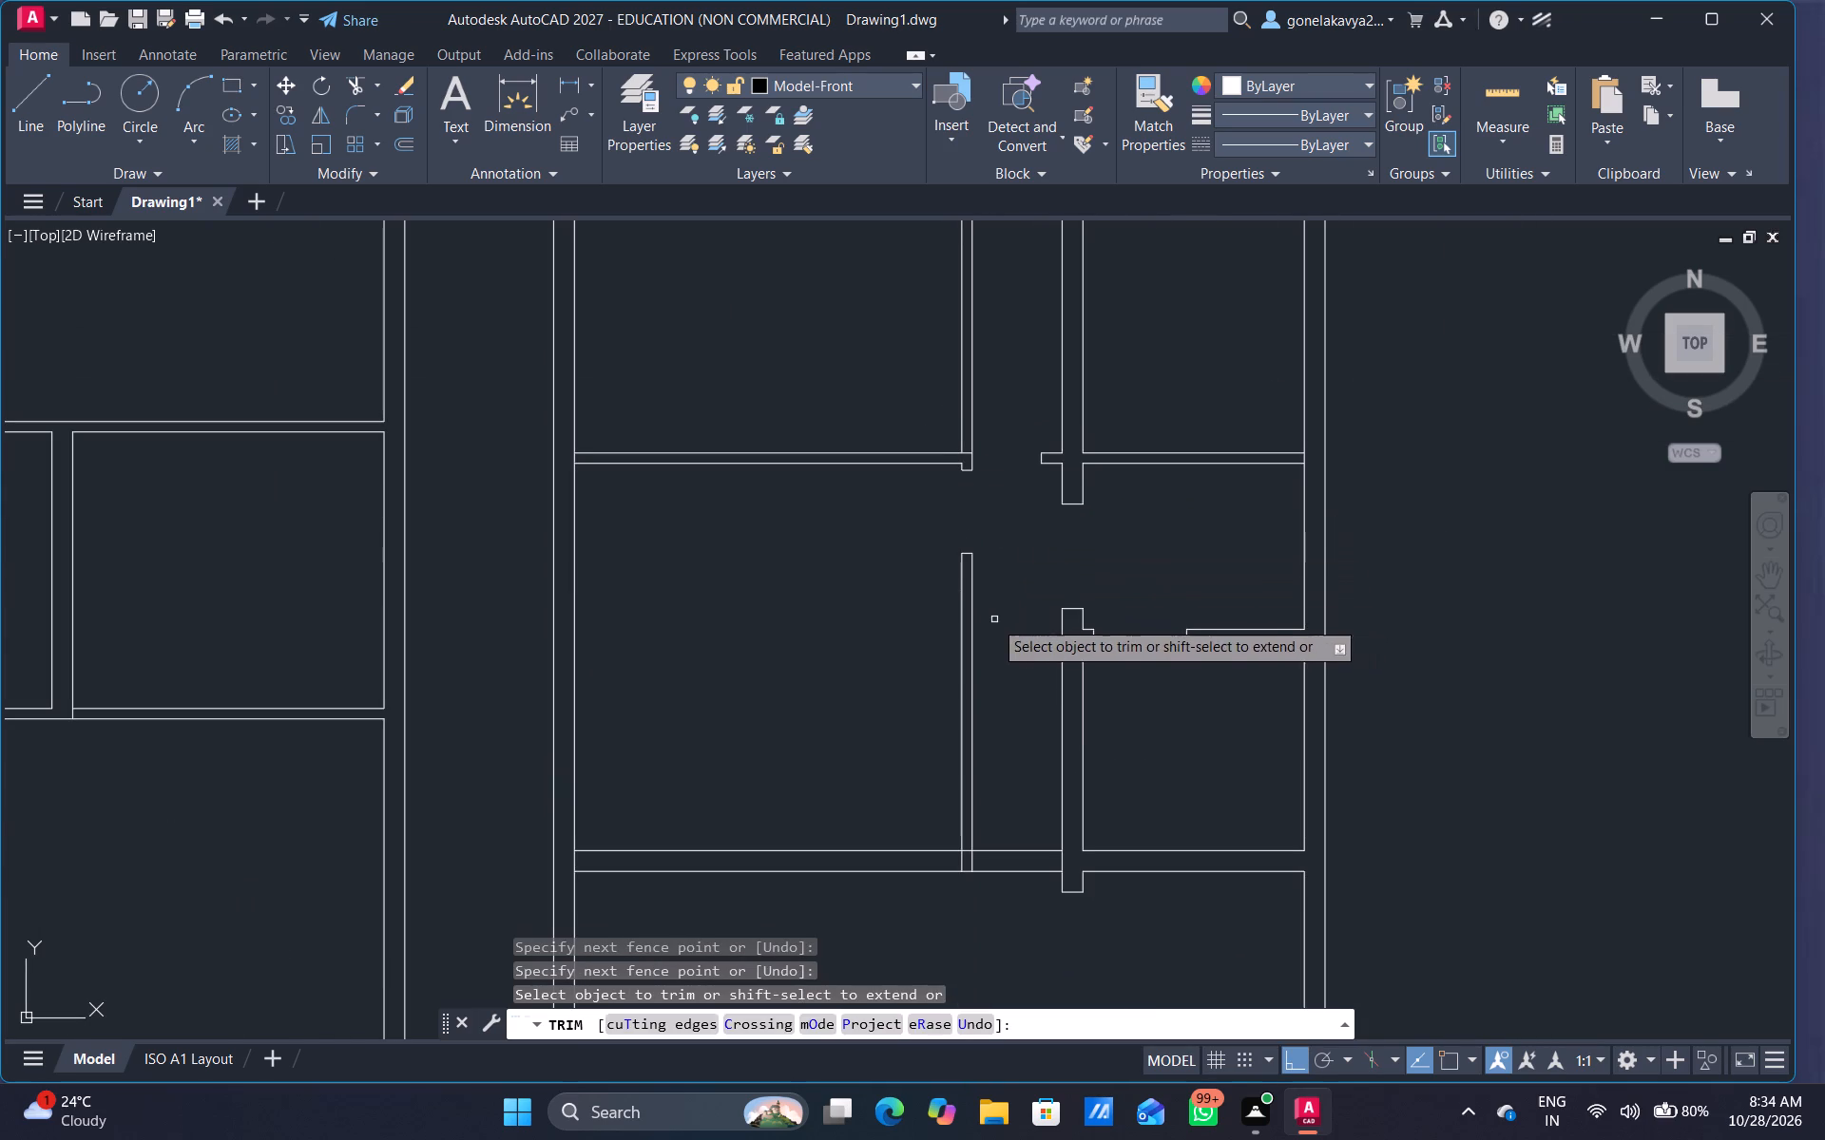
Trim both lines of the vertical partition between the northwest room's lower partition and the horizontal partition north of the door opening.
middle_click_drag(998, 699, 945, 486)
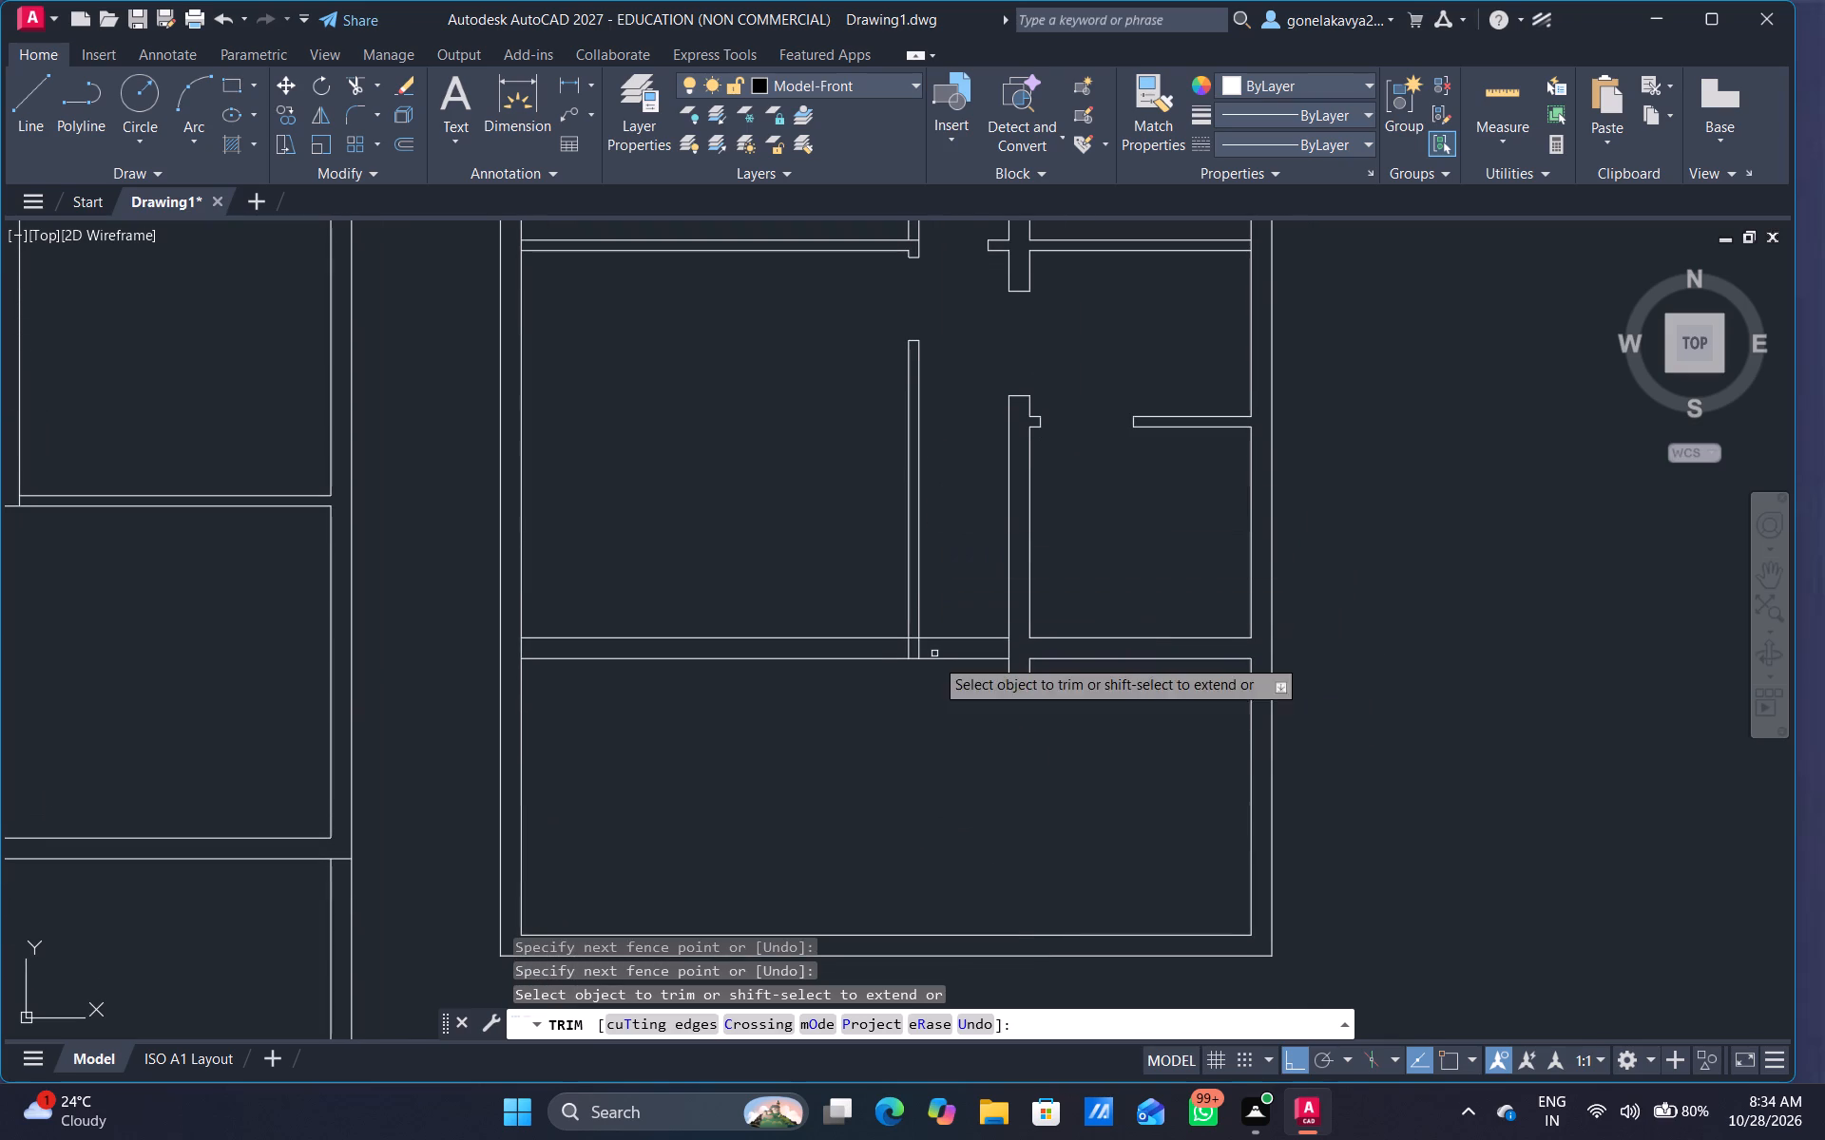
middle_click_drag(955, 593, 918, 882)
scroll(918, 882, "down", 2)
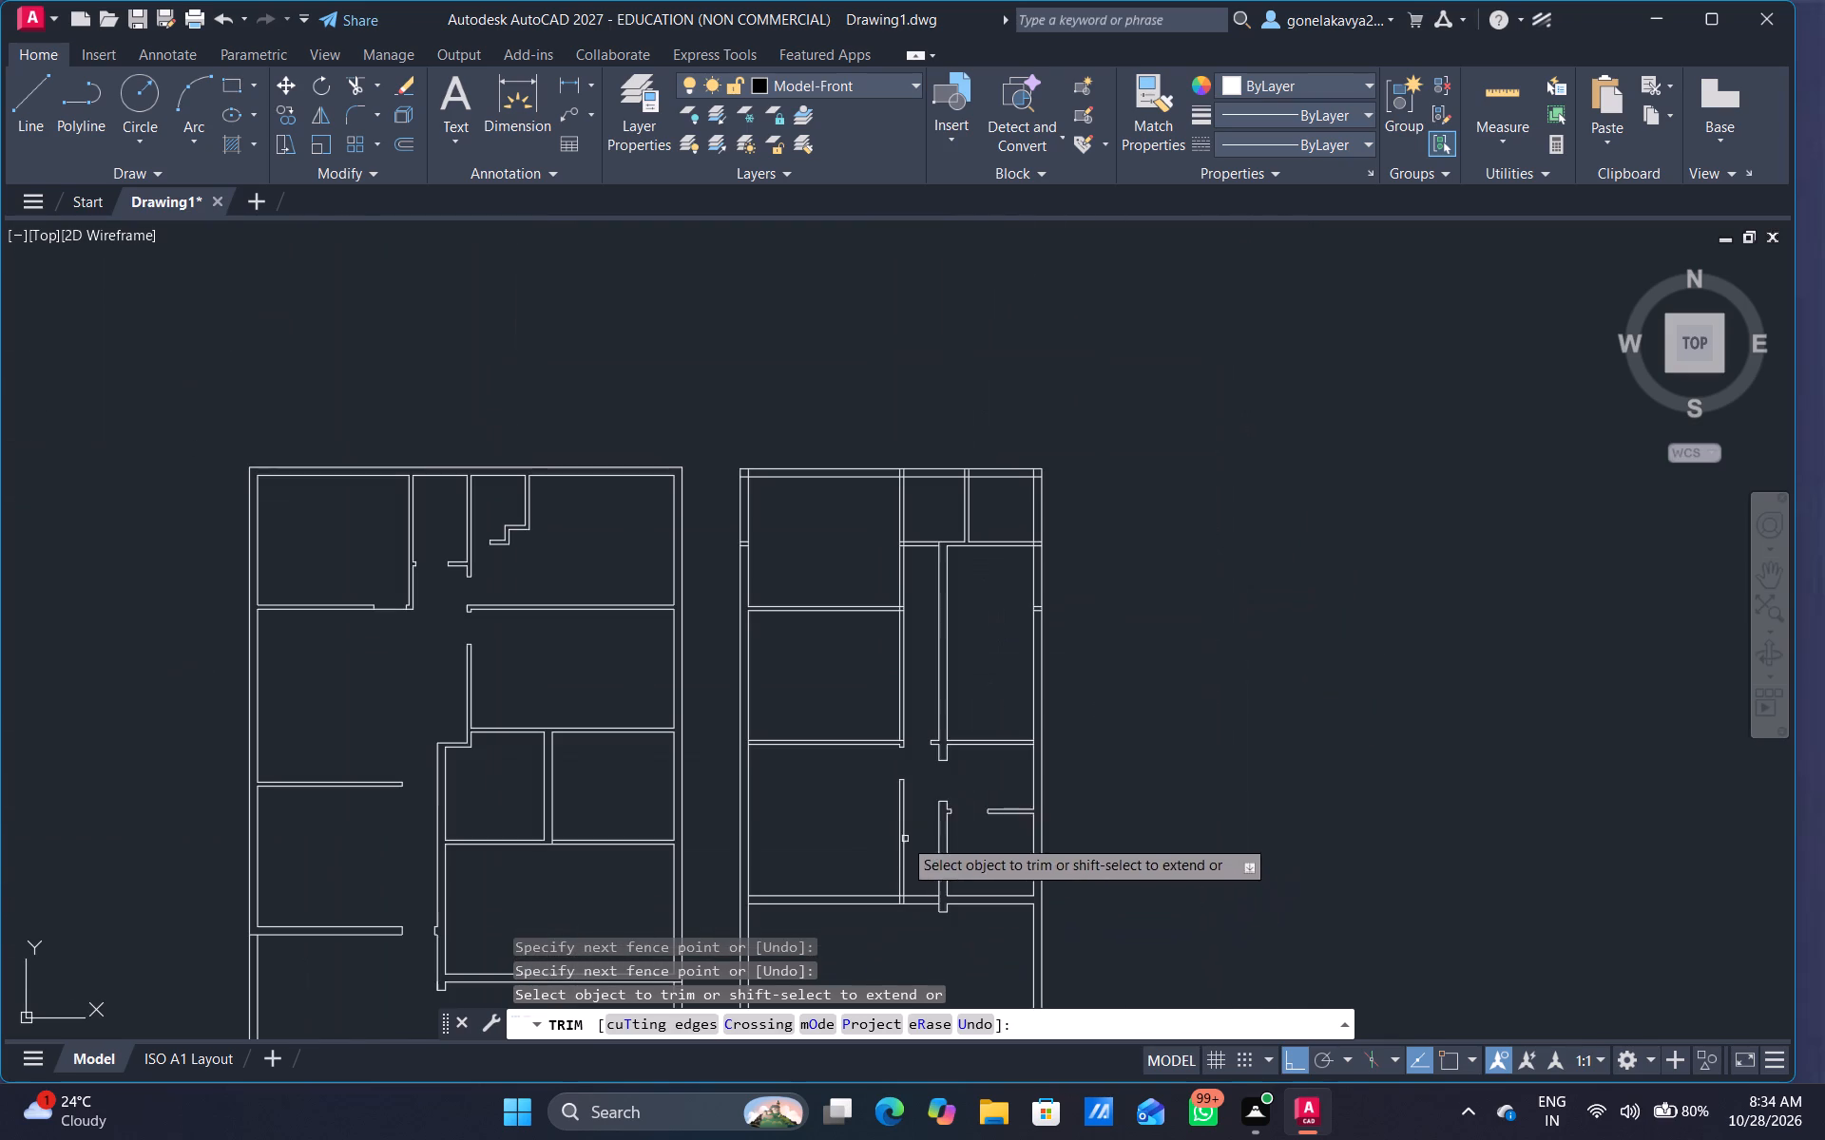
scroll(907, 638, "up", 1)
scroll(903, 671, "down", 1)
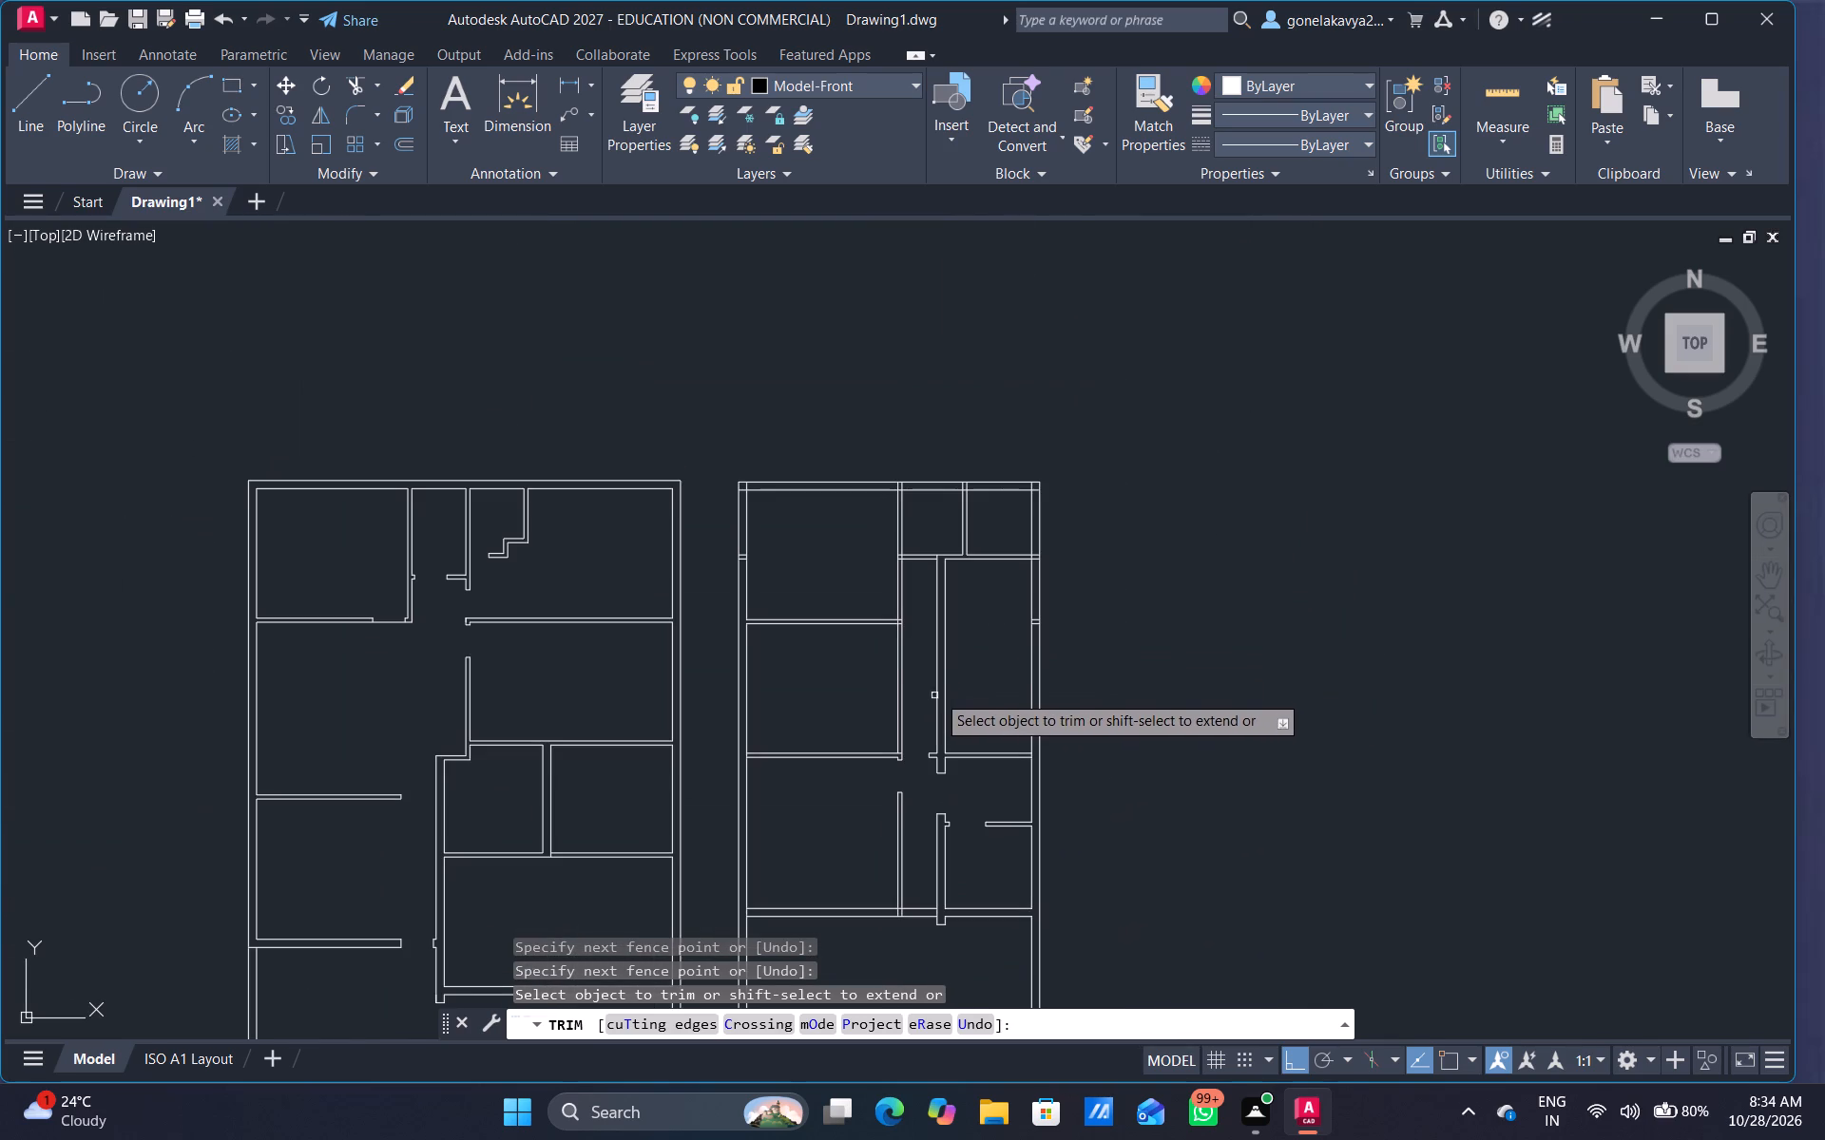
left_click_drag(909, 675, 866, 685)
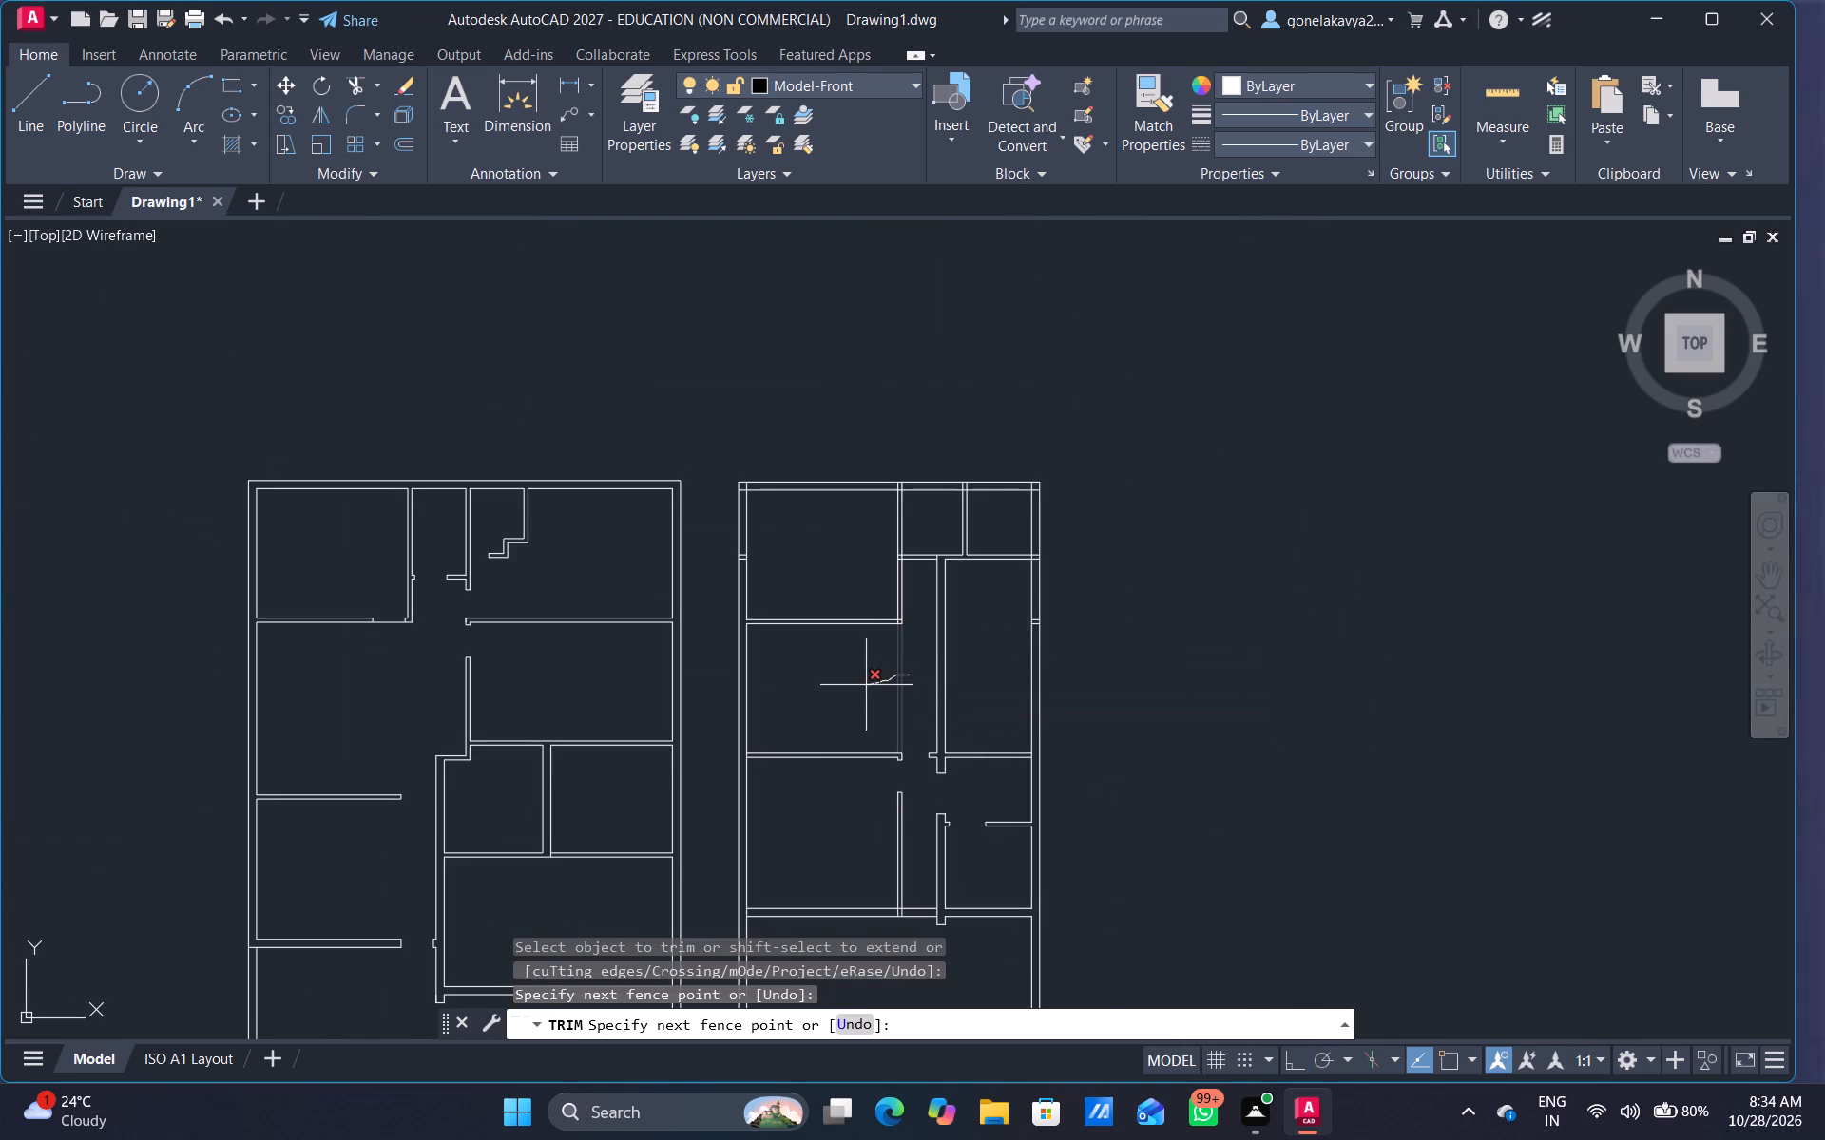
left_click_drag(866, 685, 866, 687)
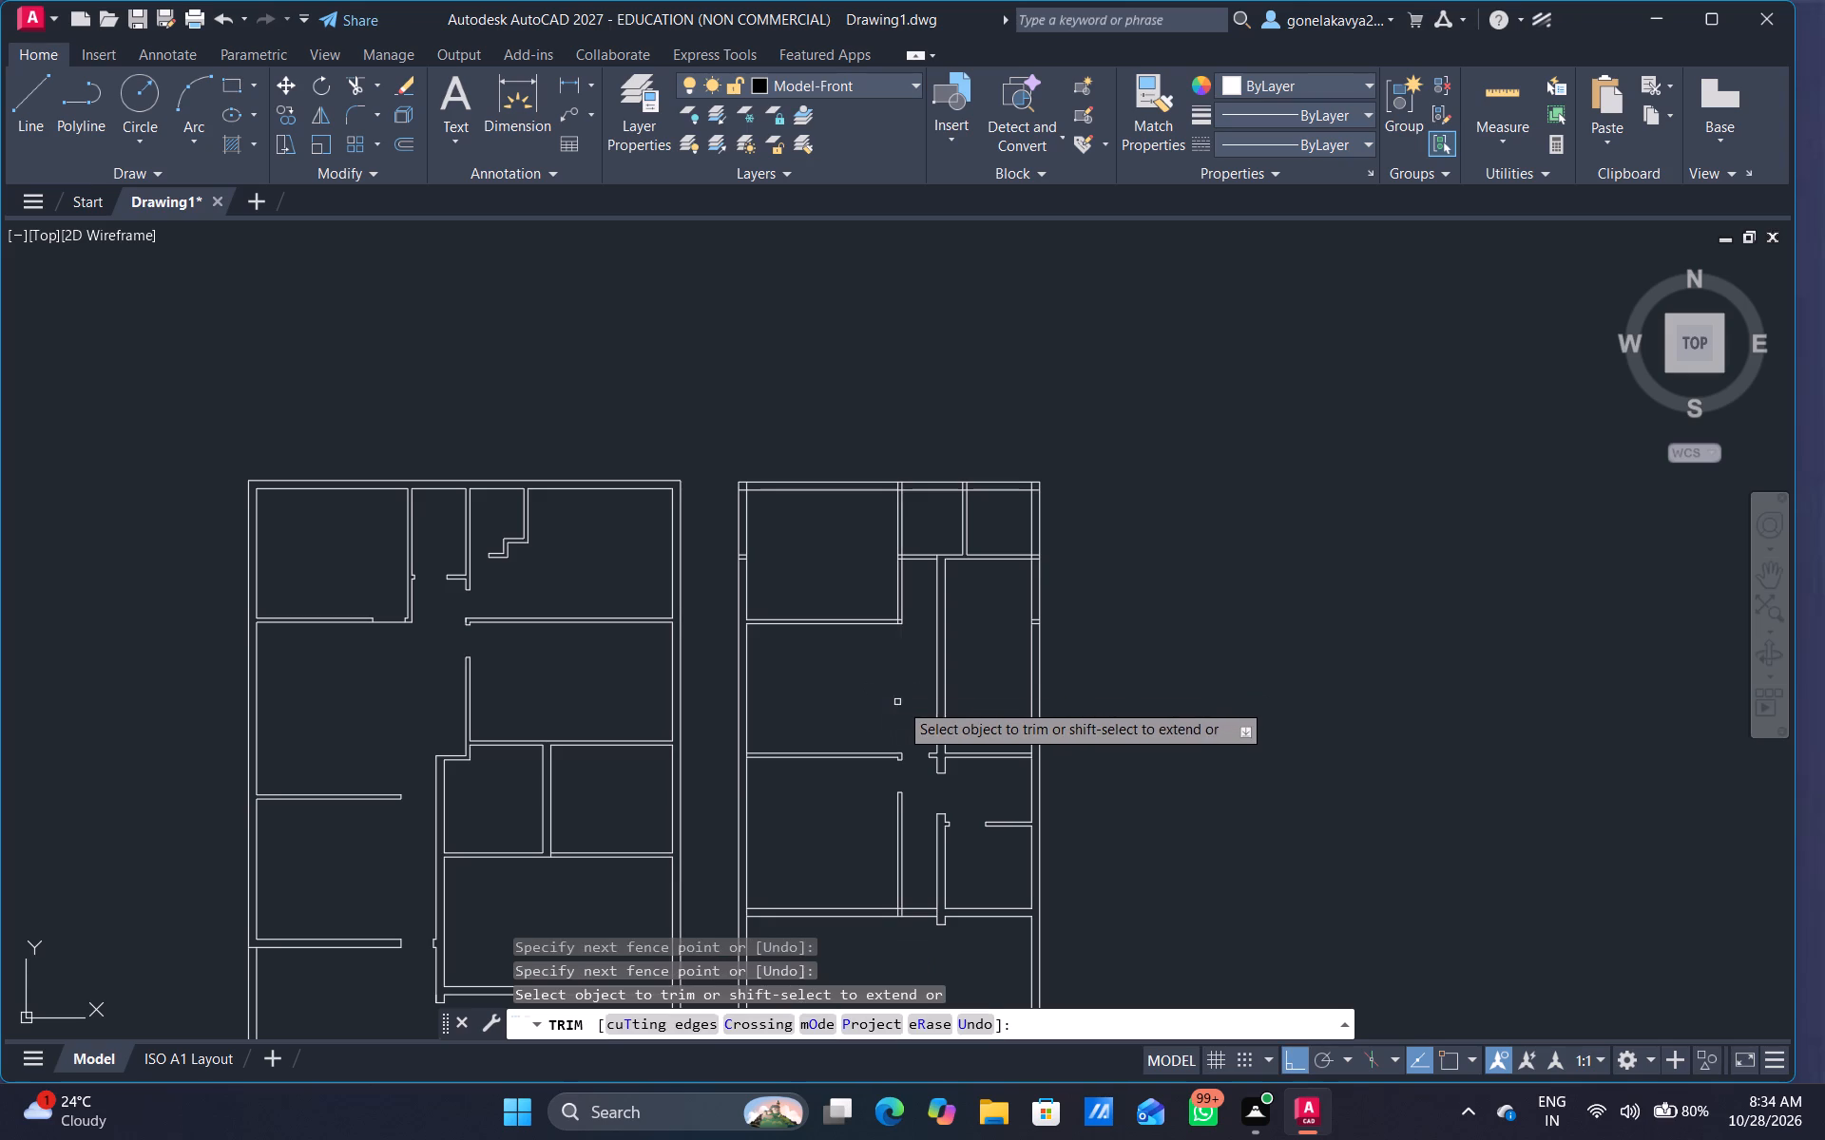
Clean the junction where the small northern rooms' lower partition meets the vertical partition by trimming the lines inside it.
scroll(912, 559, "up", 2)
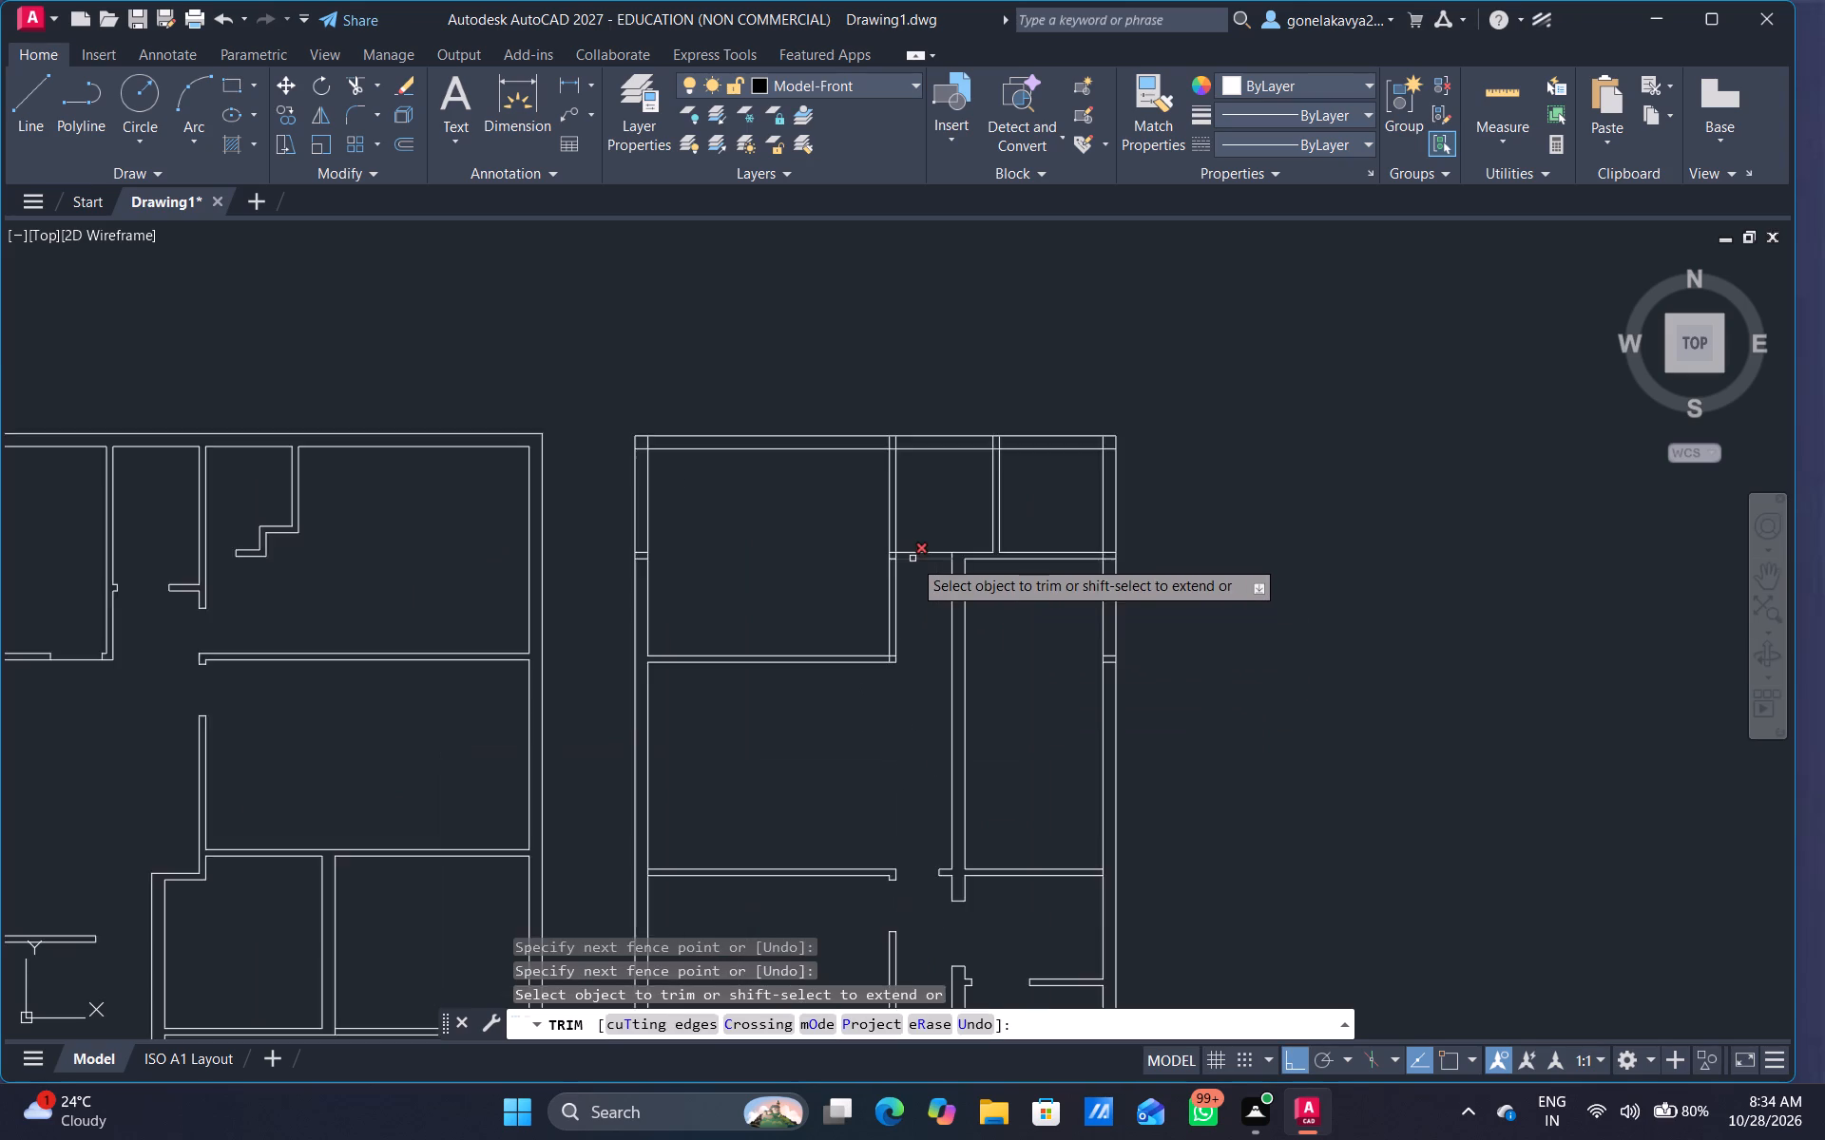
scroll(912, 559, "up", 5)
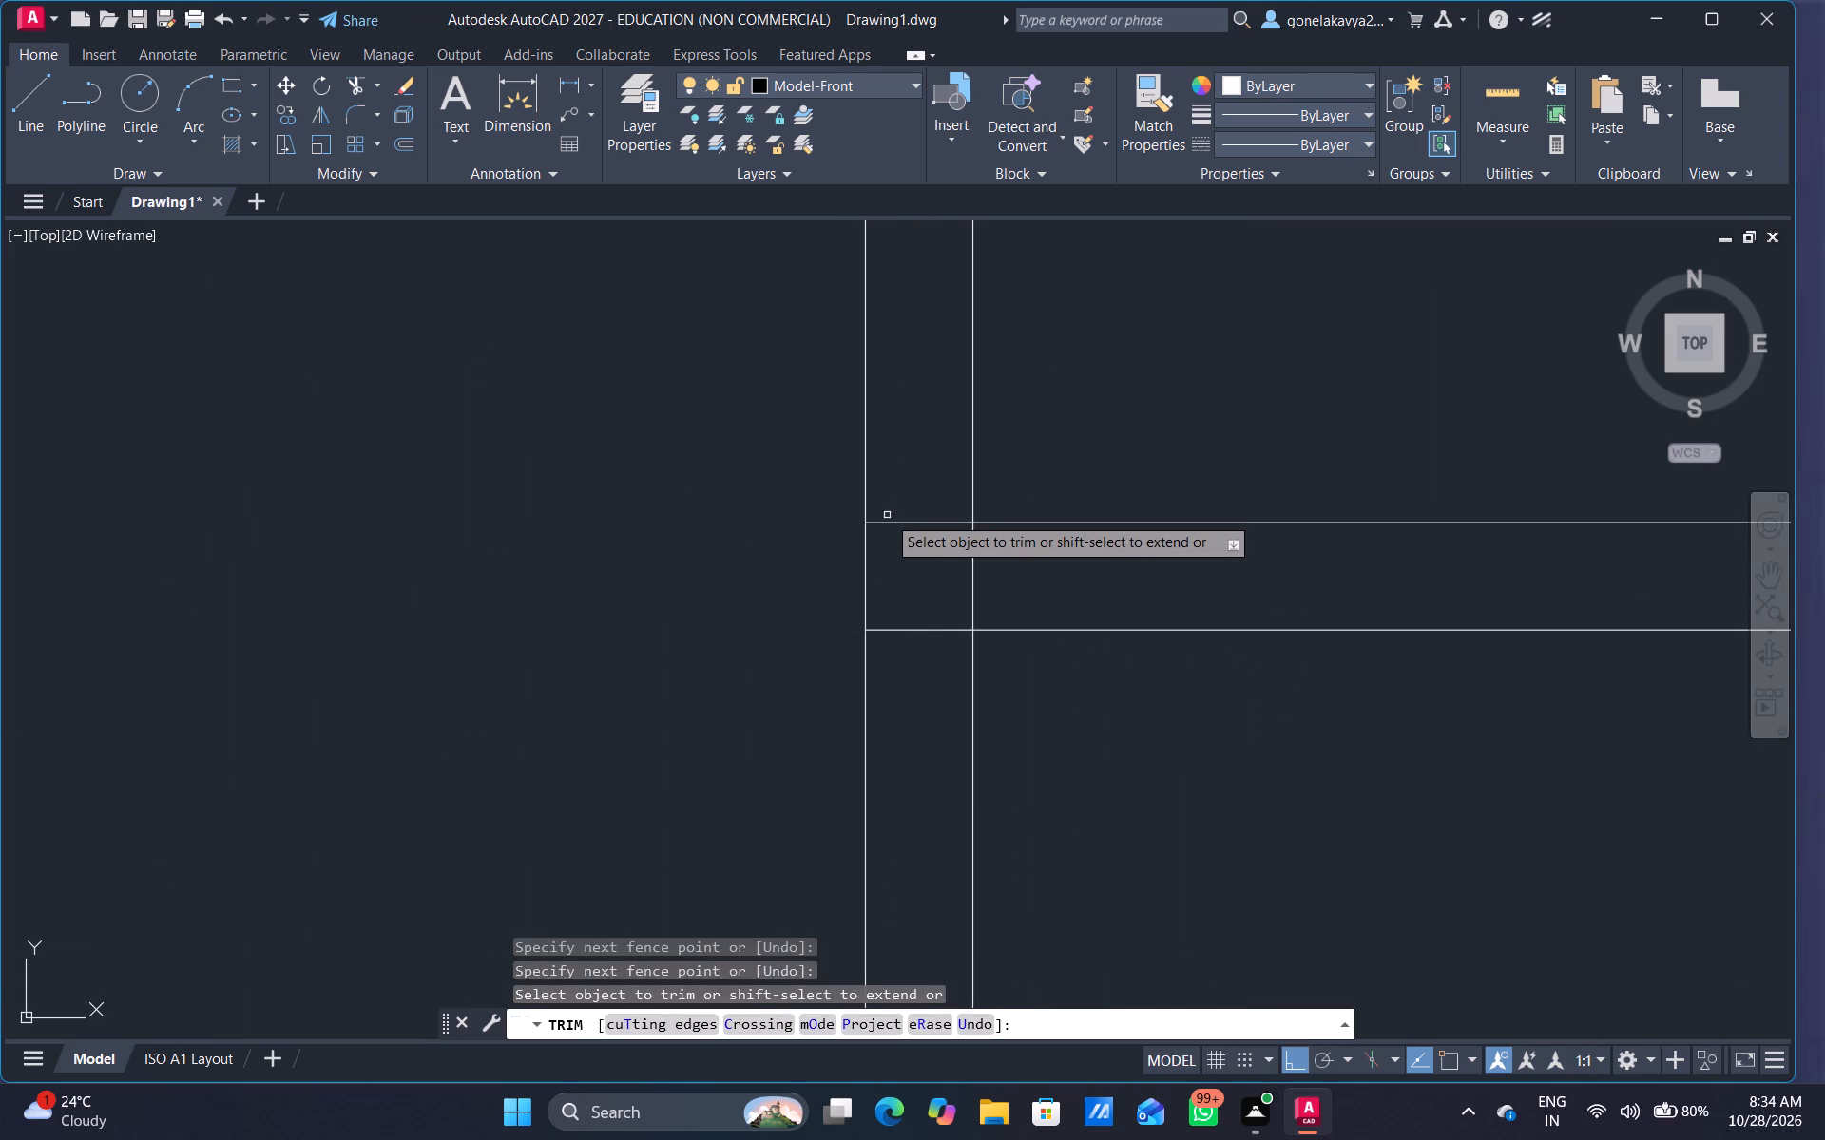
left_click_drag(887, 518, 1019, 563)
scroll(991, 650, "down", 5)
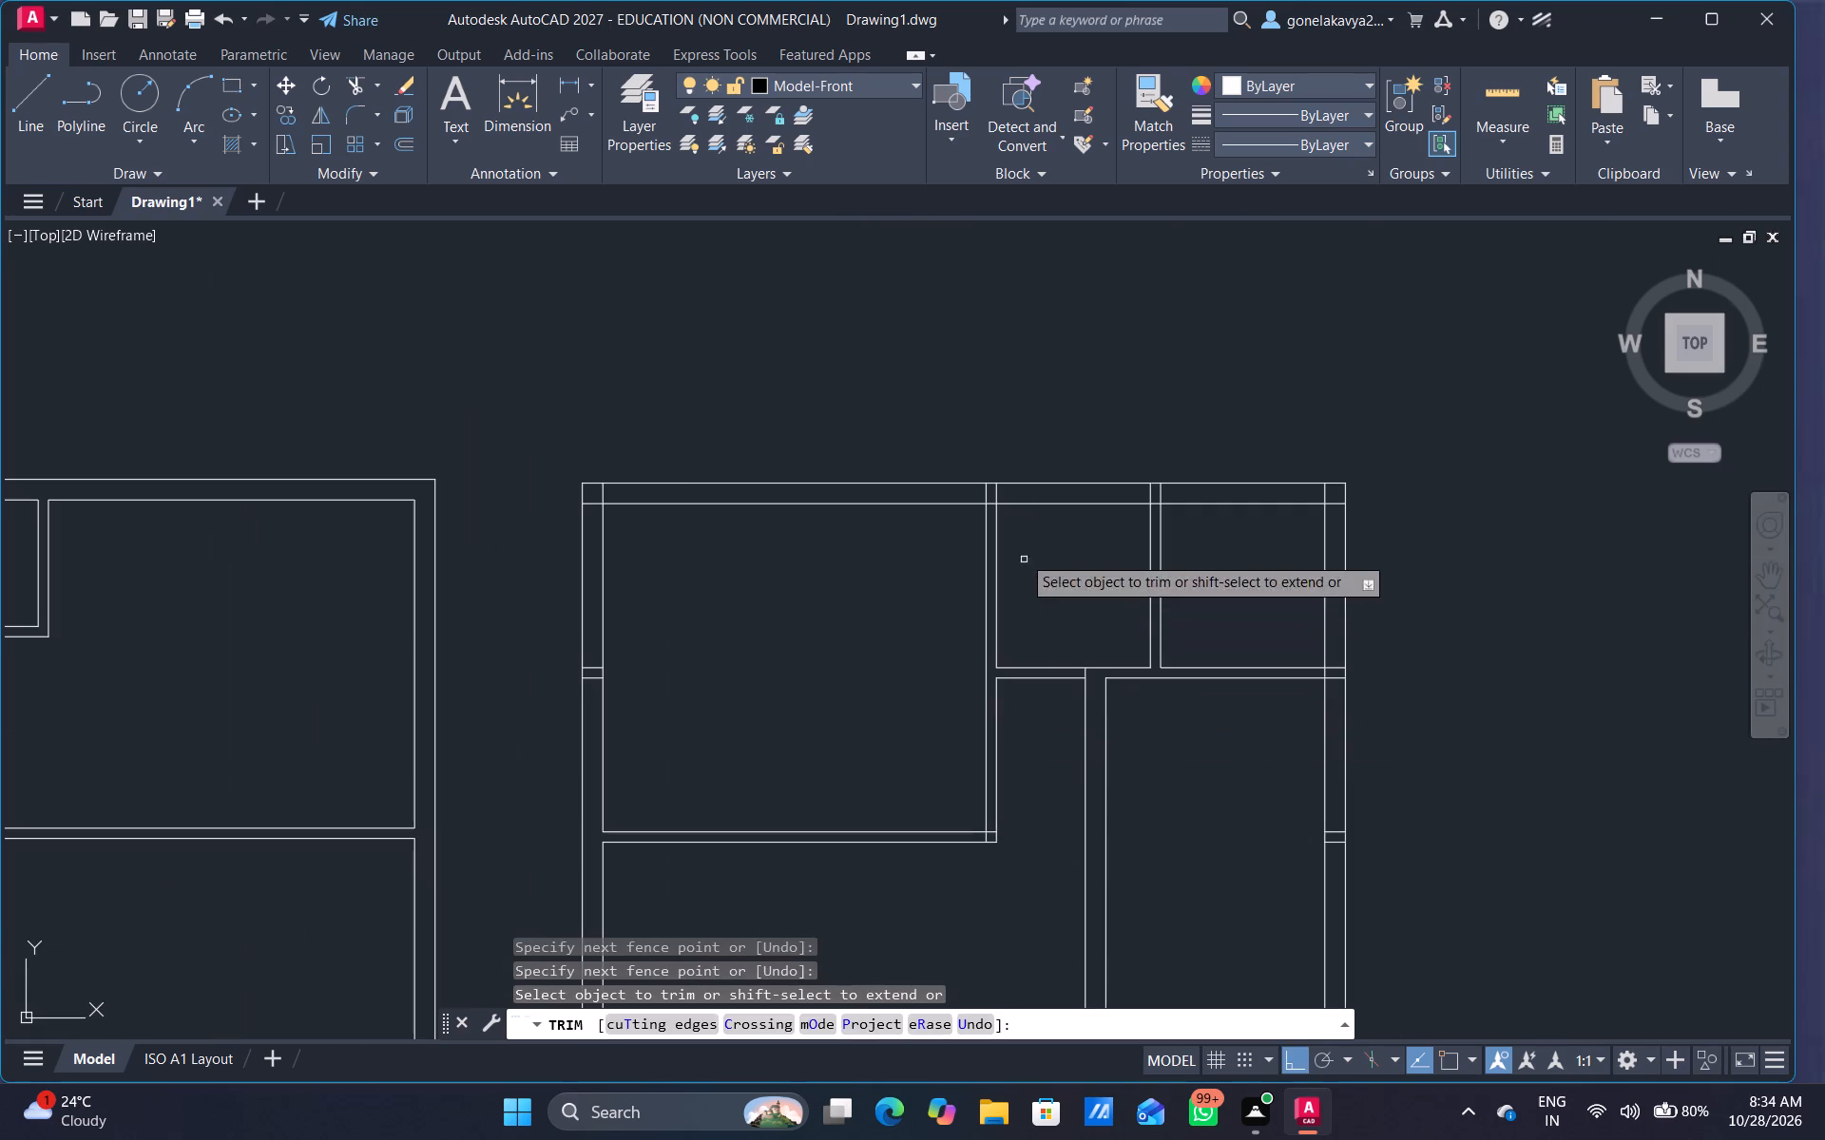
Open both vertical partitions into the north wall by trimming their ends inside the wall and the inner wall line between each pair.
scroll(942, 503, "up", 4)
left_click_drag(1167, 443, 1360, 435)
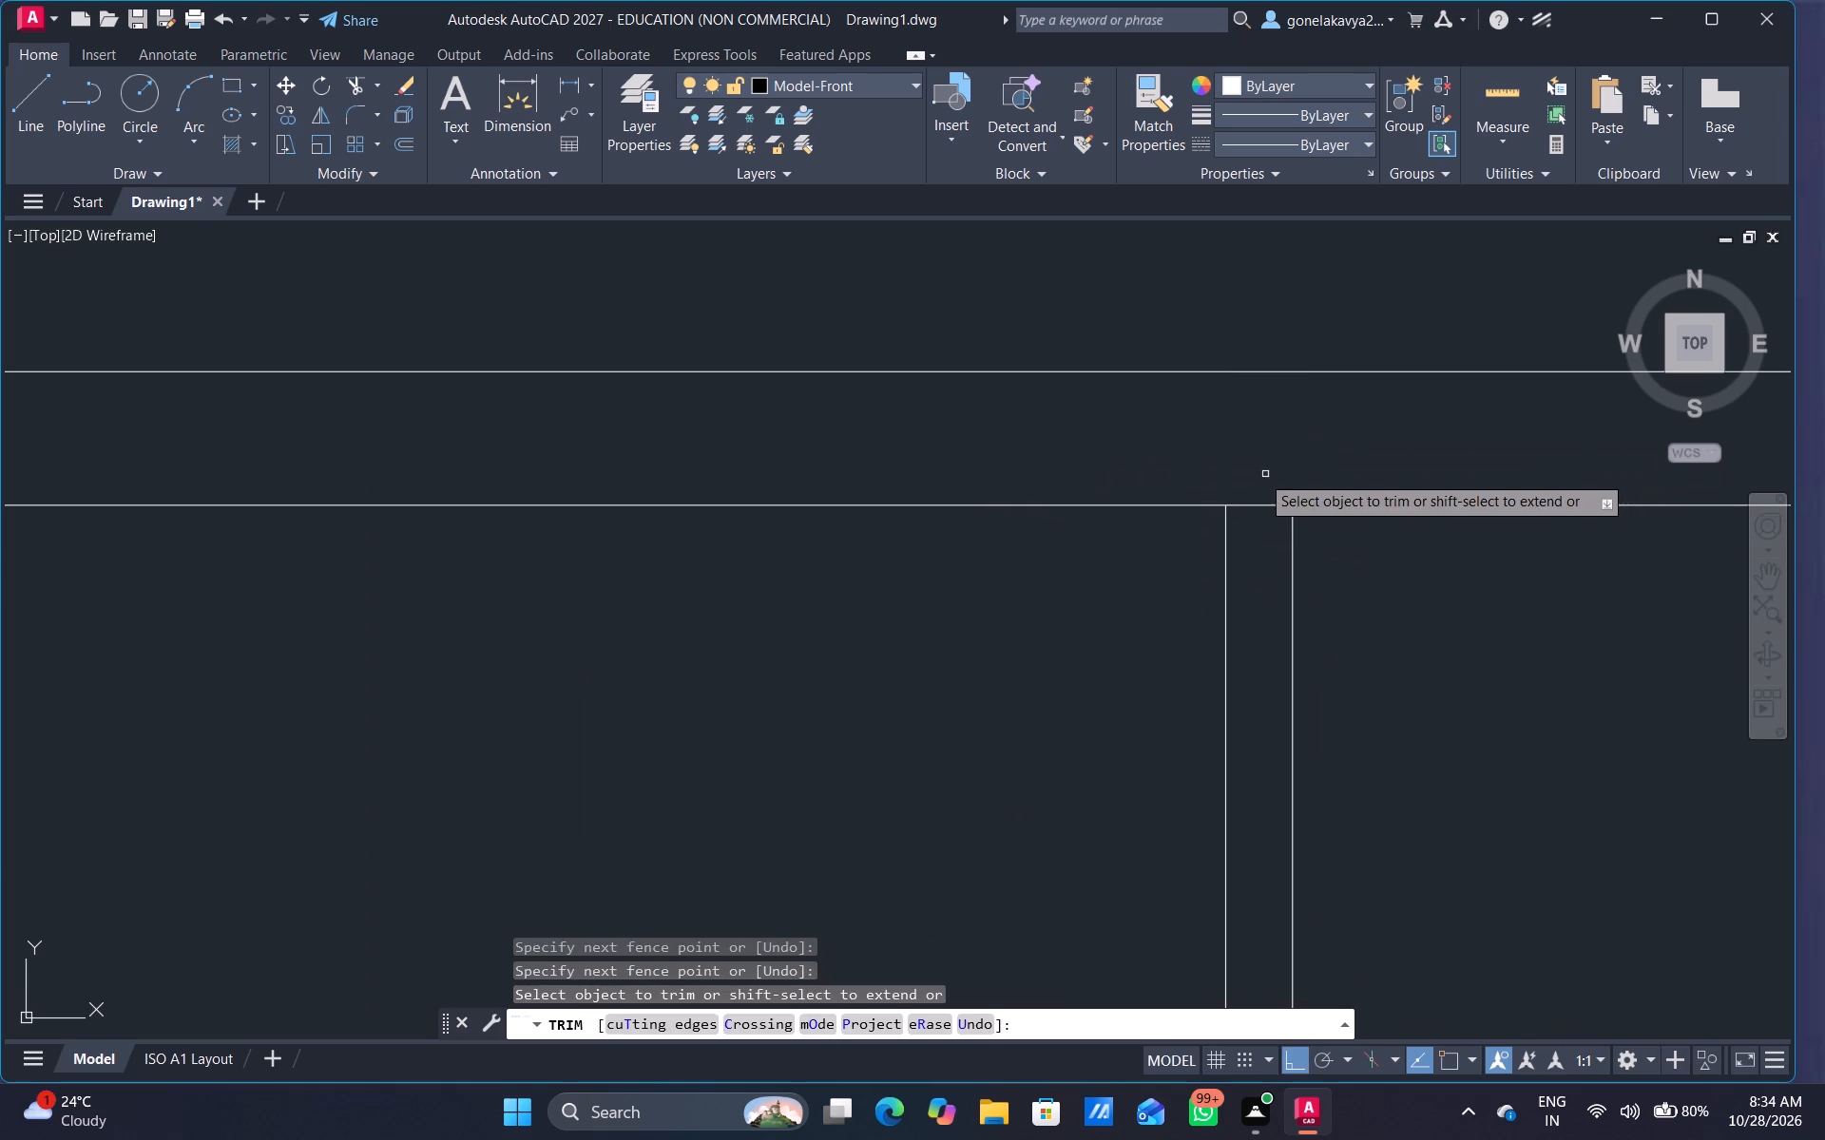
left_click_drag(1260, 474, 1270, 556)
scroll(1287, 584, "down", 5)
scroll(1386, 608, "up", 4)
middle_click_drag(1326, 657, 1289, 683)
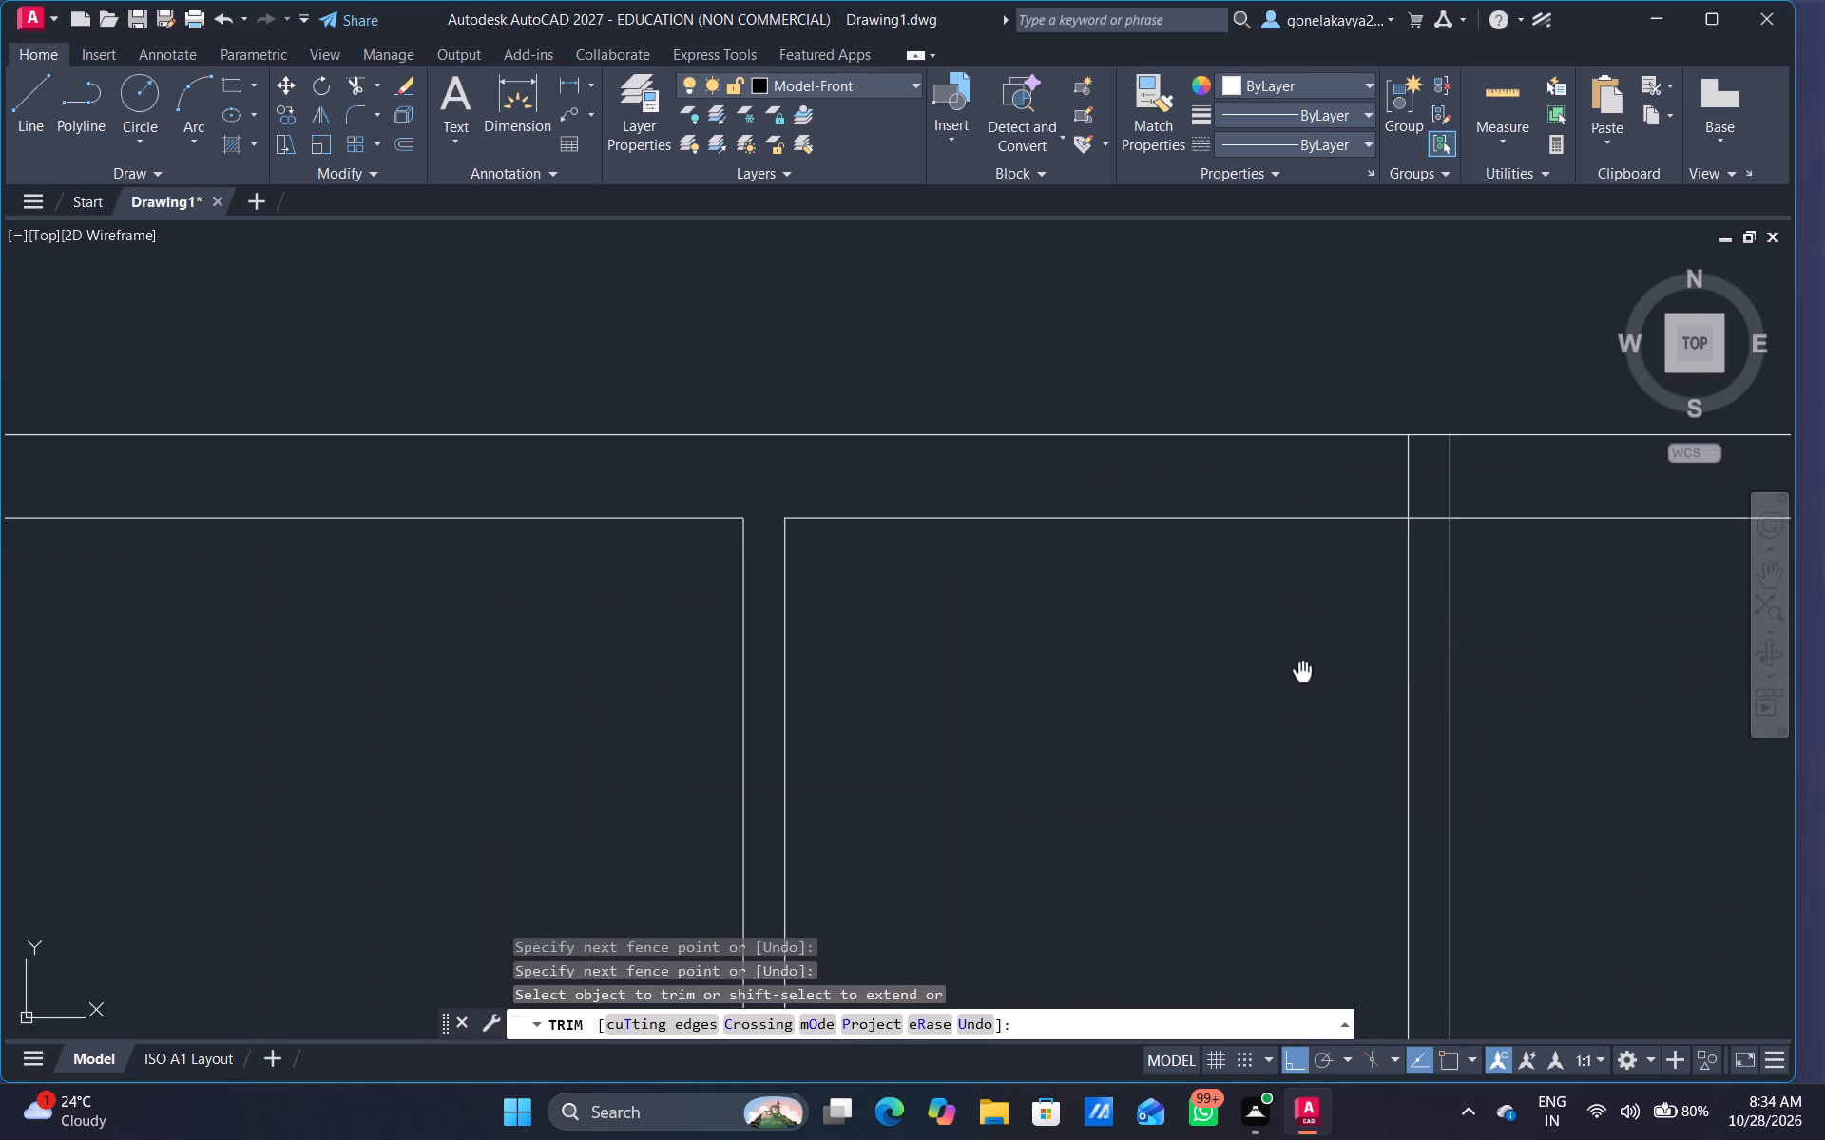
middle_click_drag(1289, 683, 1010, 749)
scroll(1076, 636, "up", 4)
left_click_drag(994, 417, 1540, 332)
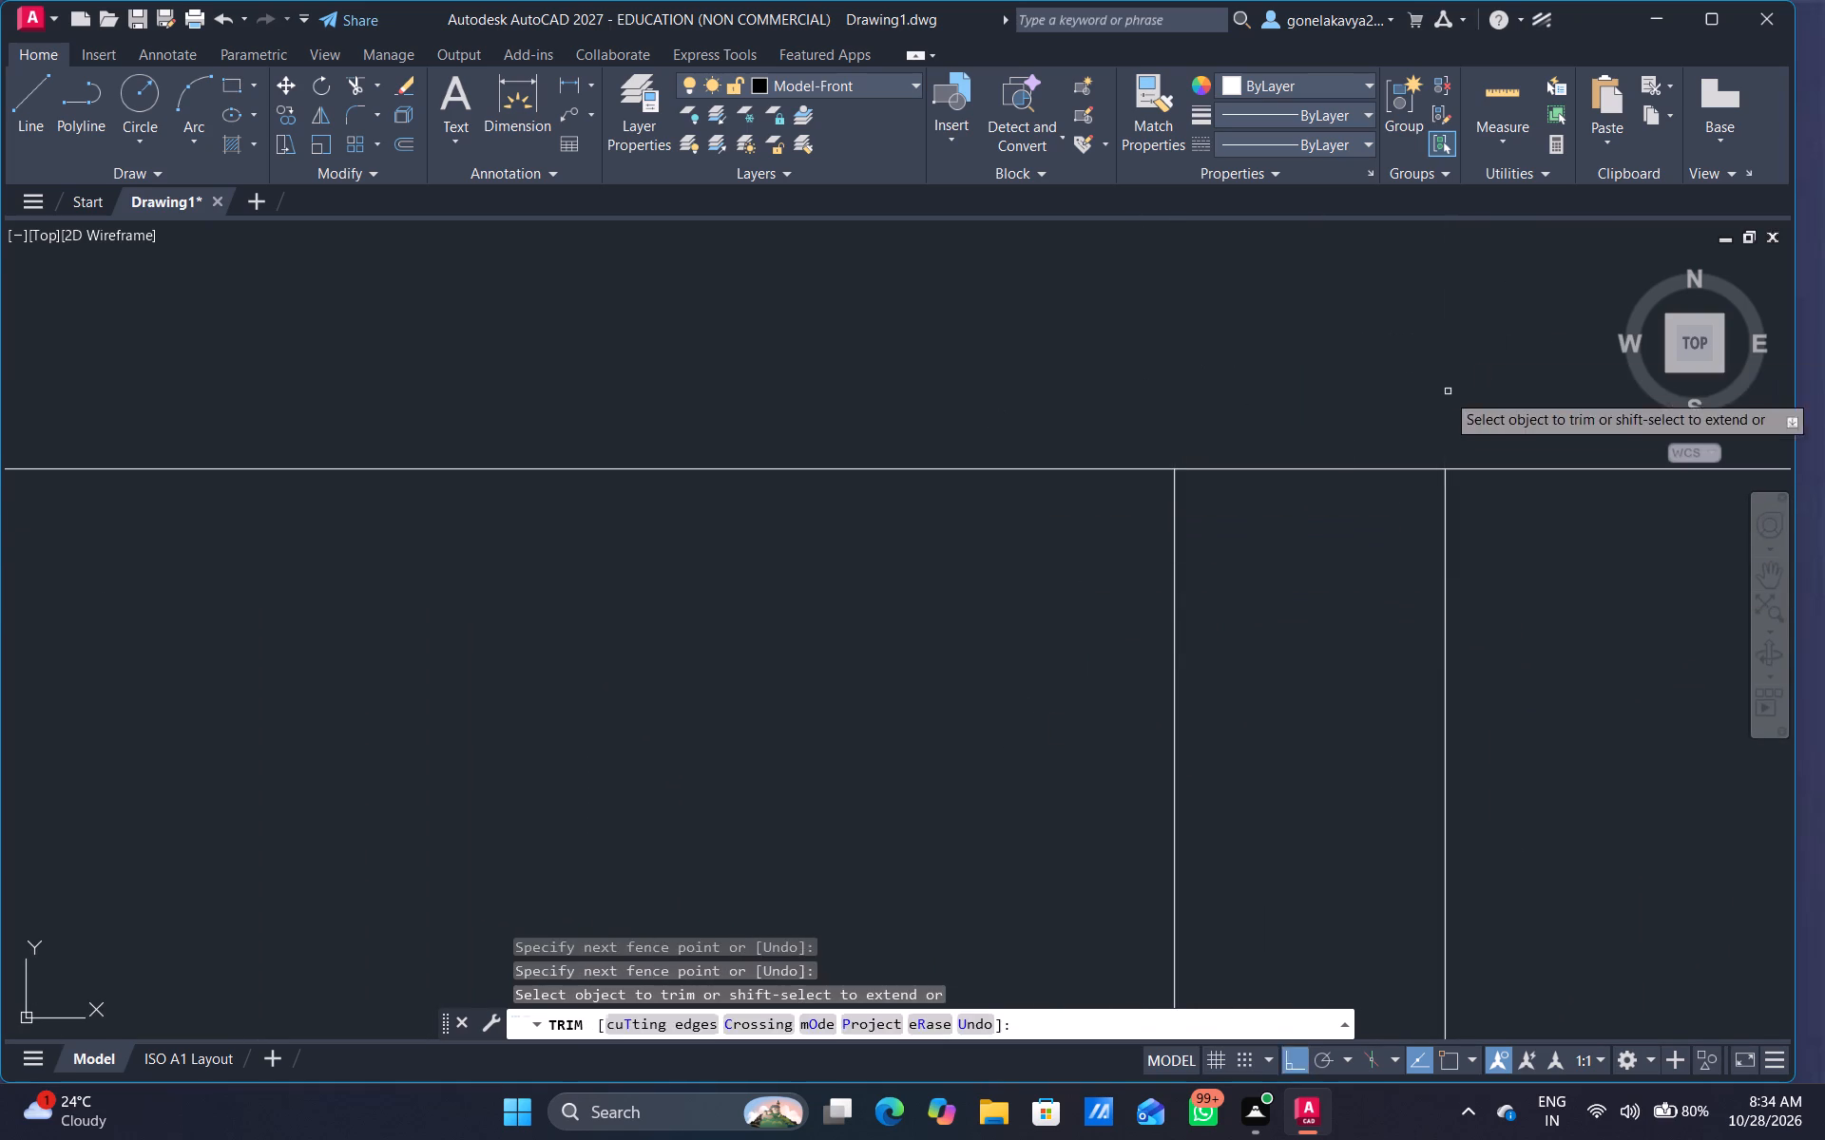
left_click_drag(1414, 406, 1391, 620)
Clean the northeast exterior wall corner by trimming the overlapping ends of the inner wall lines.
scroll(1401, 655, "down", 4)
middle_click_drag(1481, 677, 199, 693)
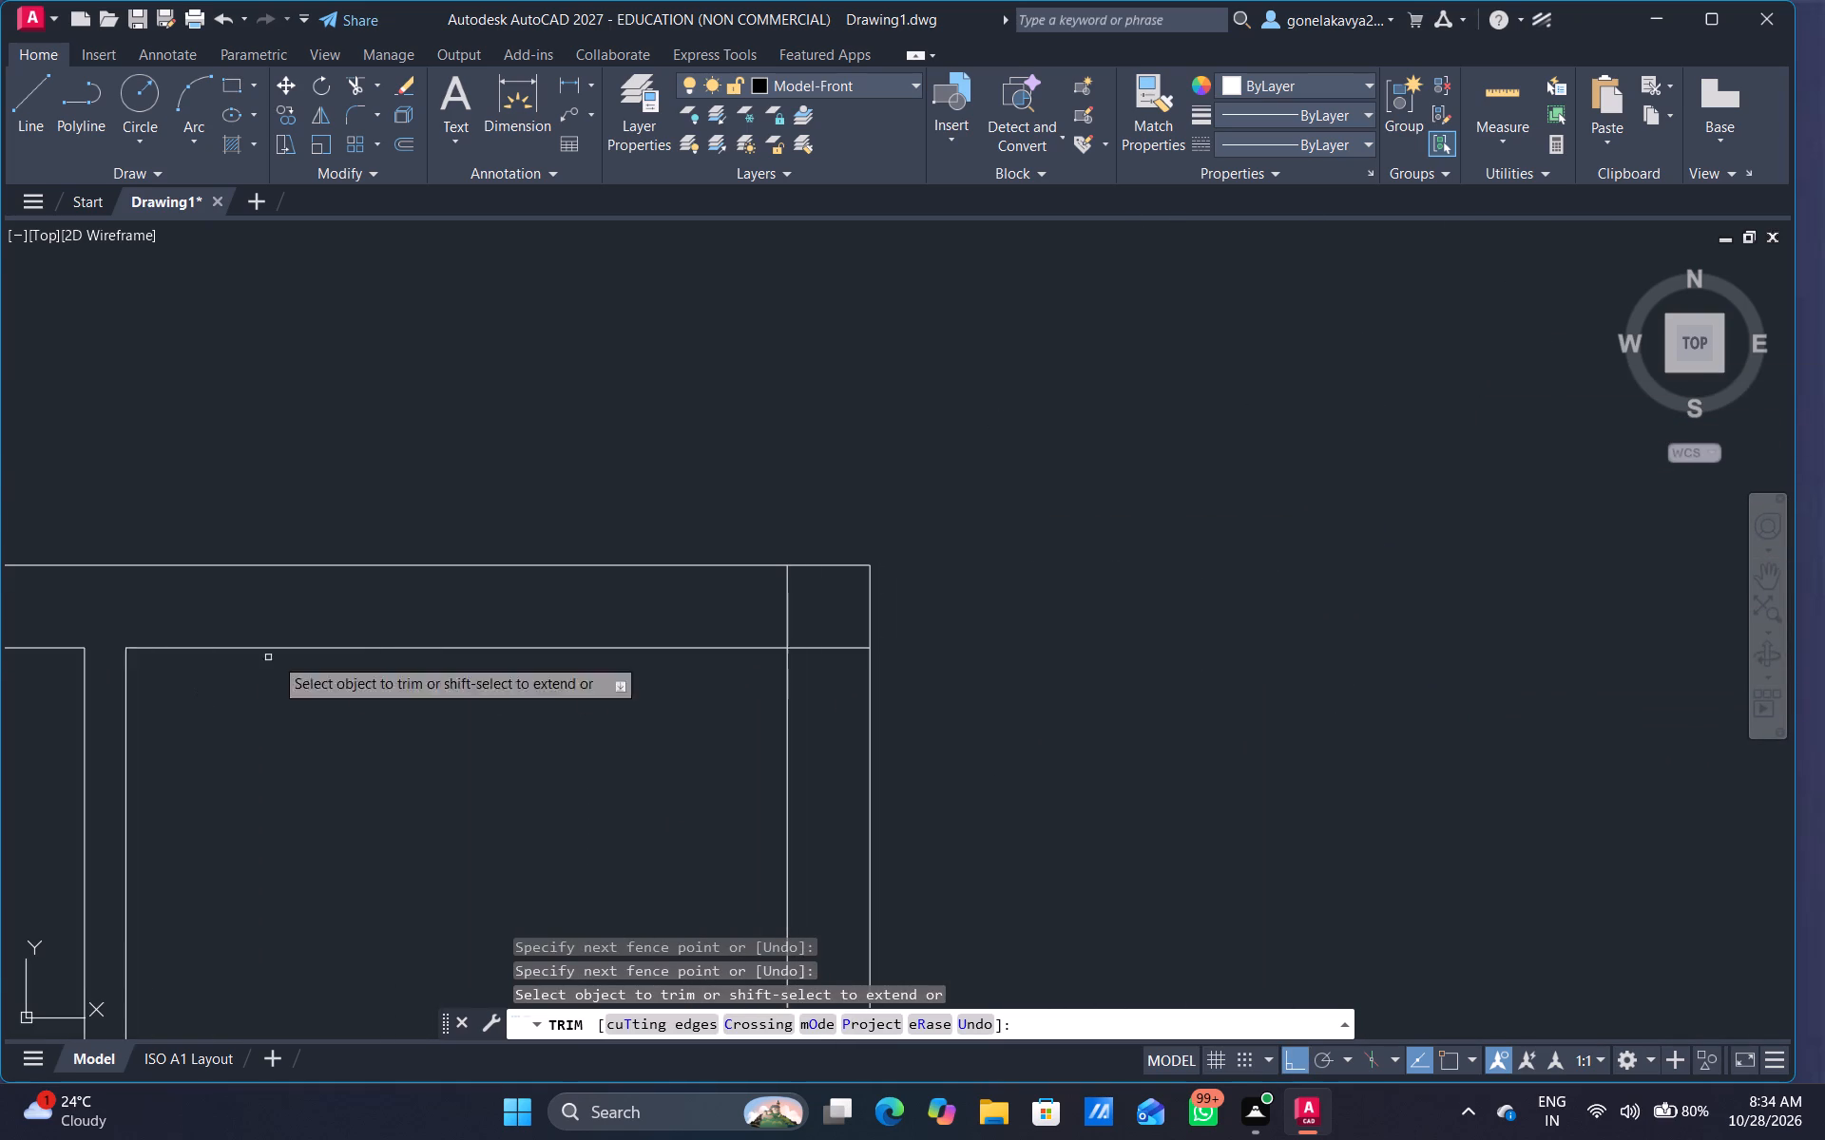
scroll(719, 608, "up", 3)
left_click_drag(1028, 579, 1175, 758)
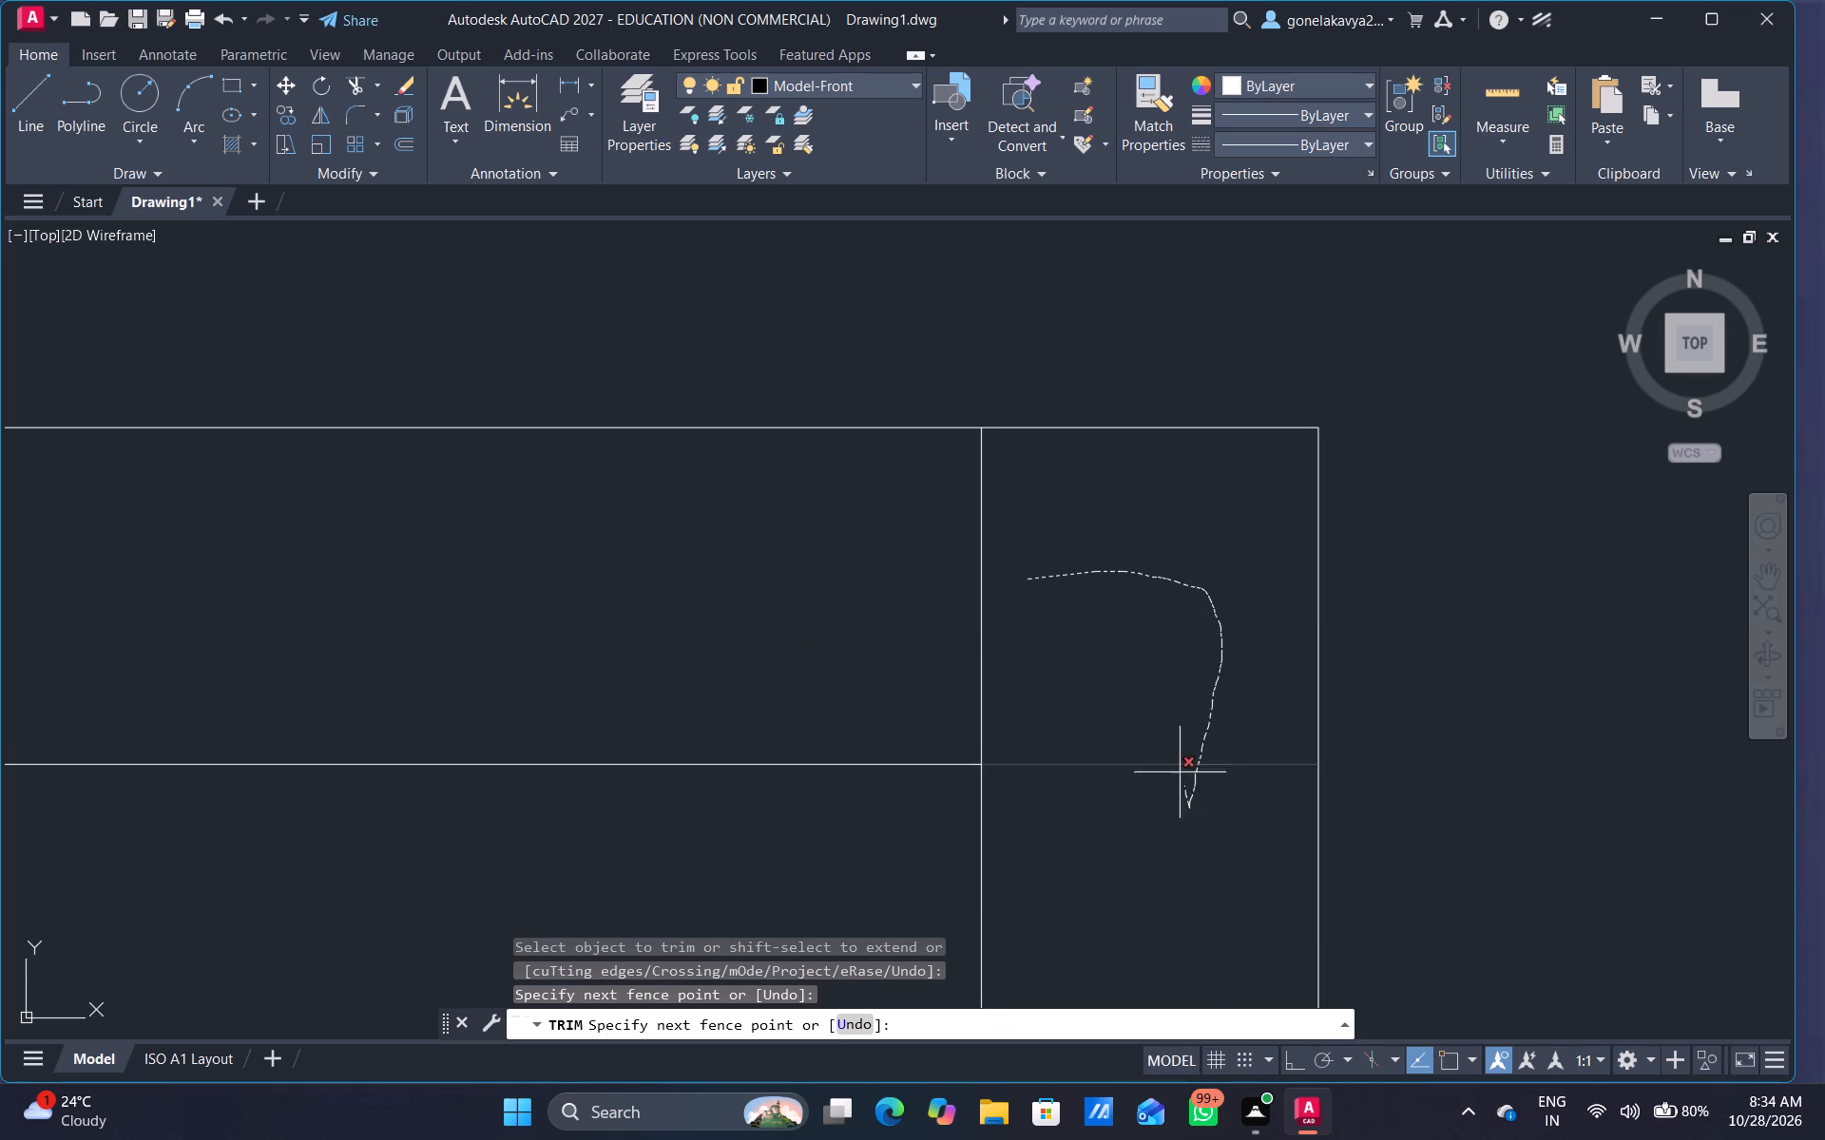
left_click_drag(1175, 758, 914, 652)
Clean the east wall by trimming the partition junction below the northeast room and the two leftover partition stubs farther south.
scroll(1009, 628, "down", 6)
middle_click_drag(954, 738, 1034, 472)
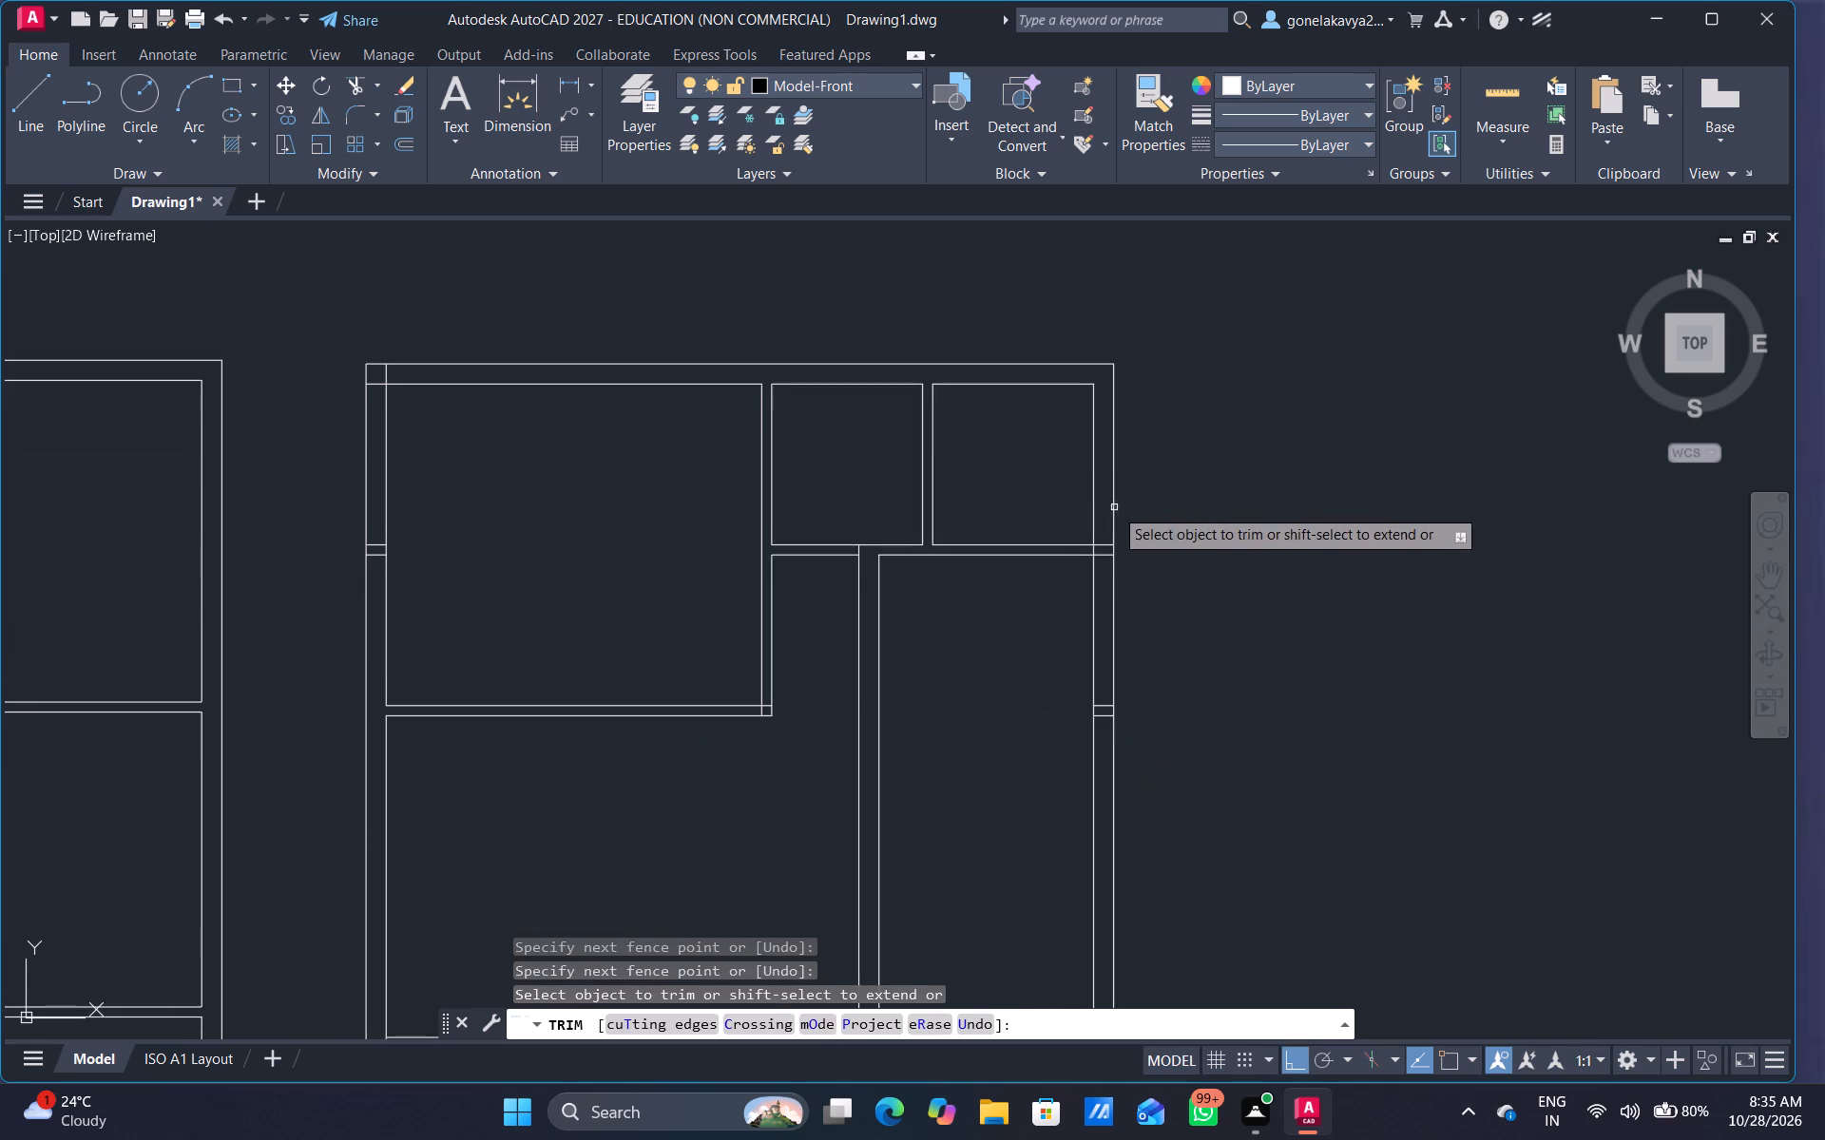
scroll(1105, 560, "up", 6)
left_click_drag(819, 405, 1096, 273)
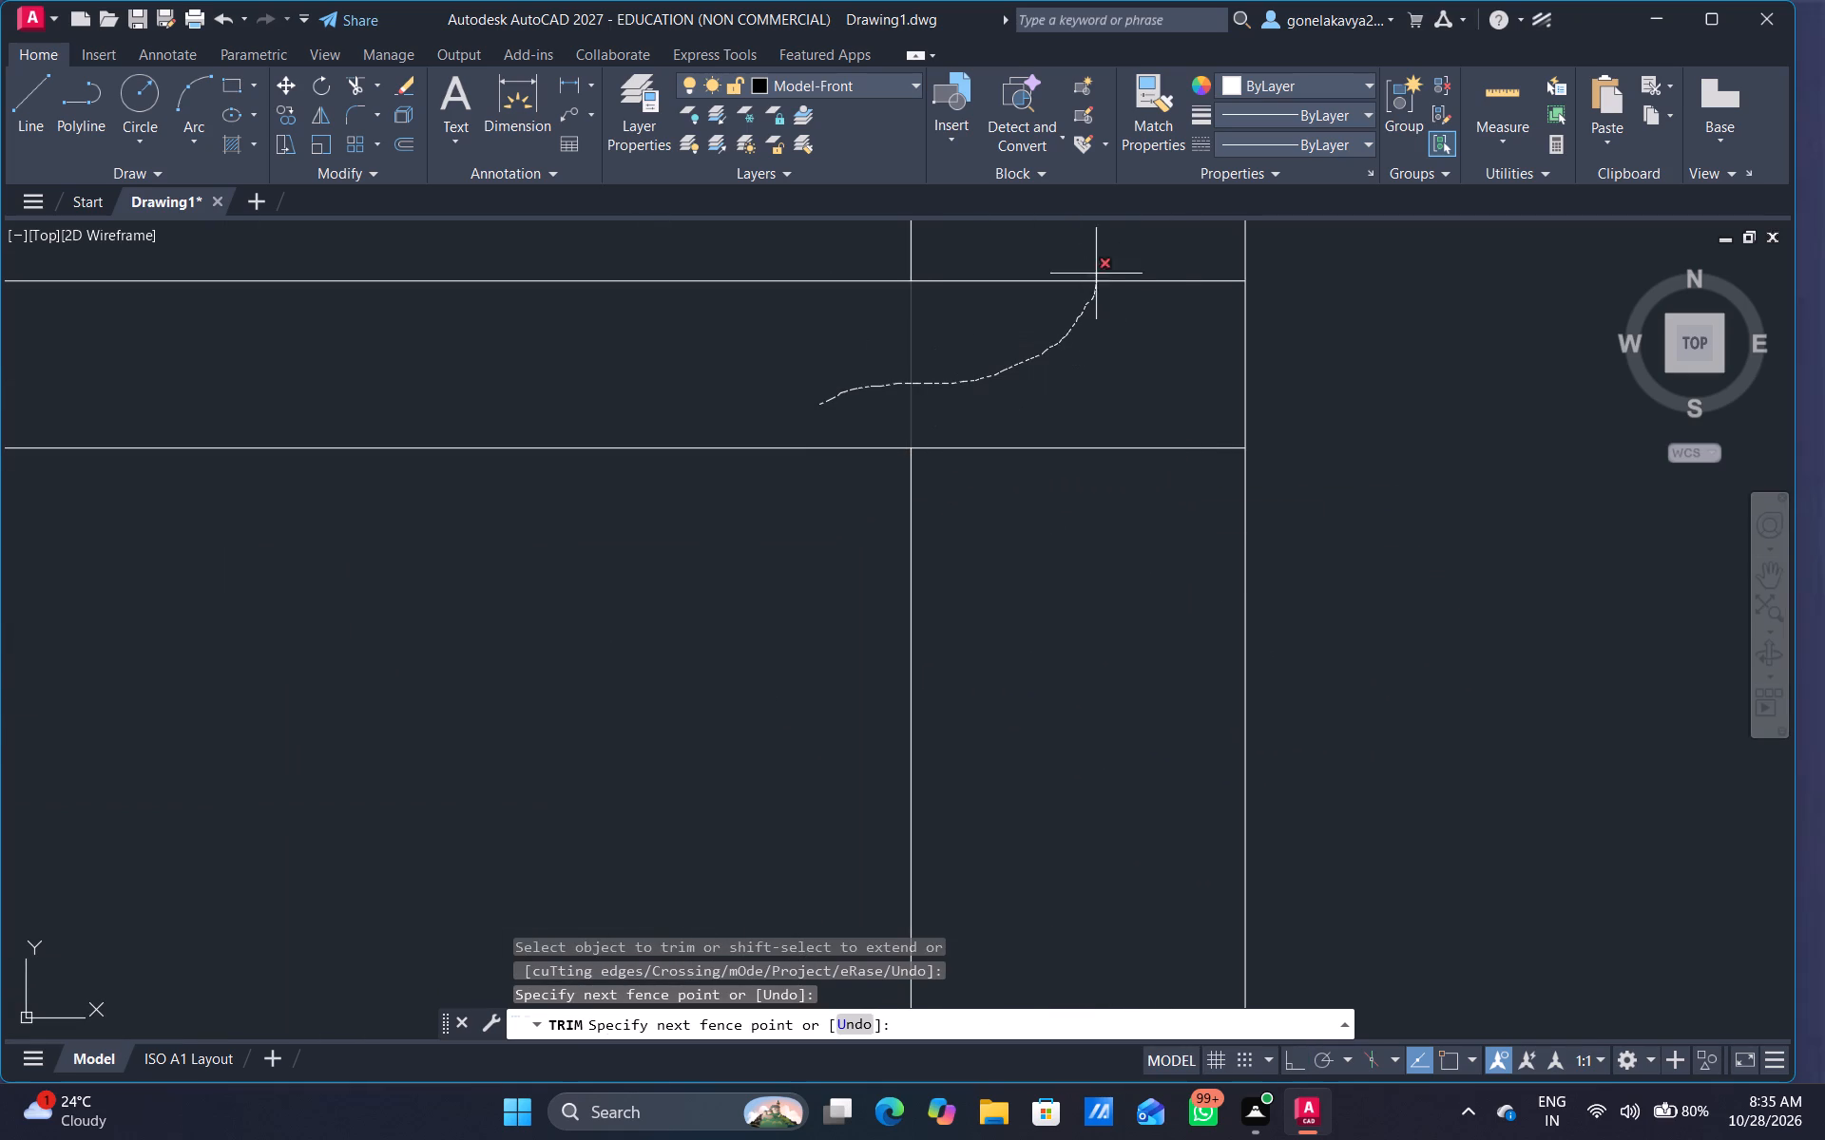
left_click_drag(1096, 273, 1064, 543)
scroll(1073, 542, "down", 6)
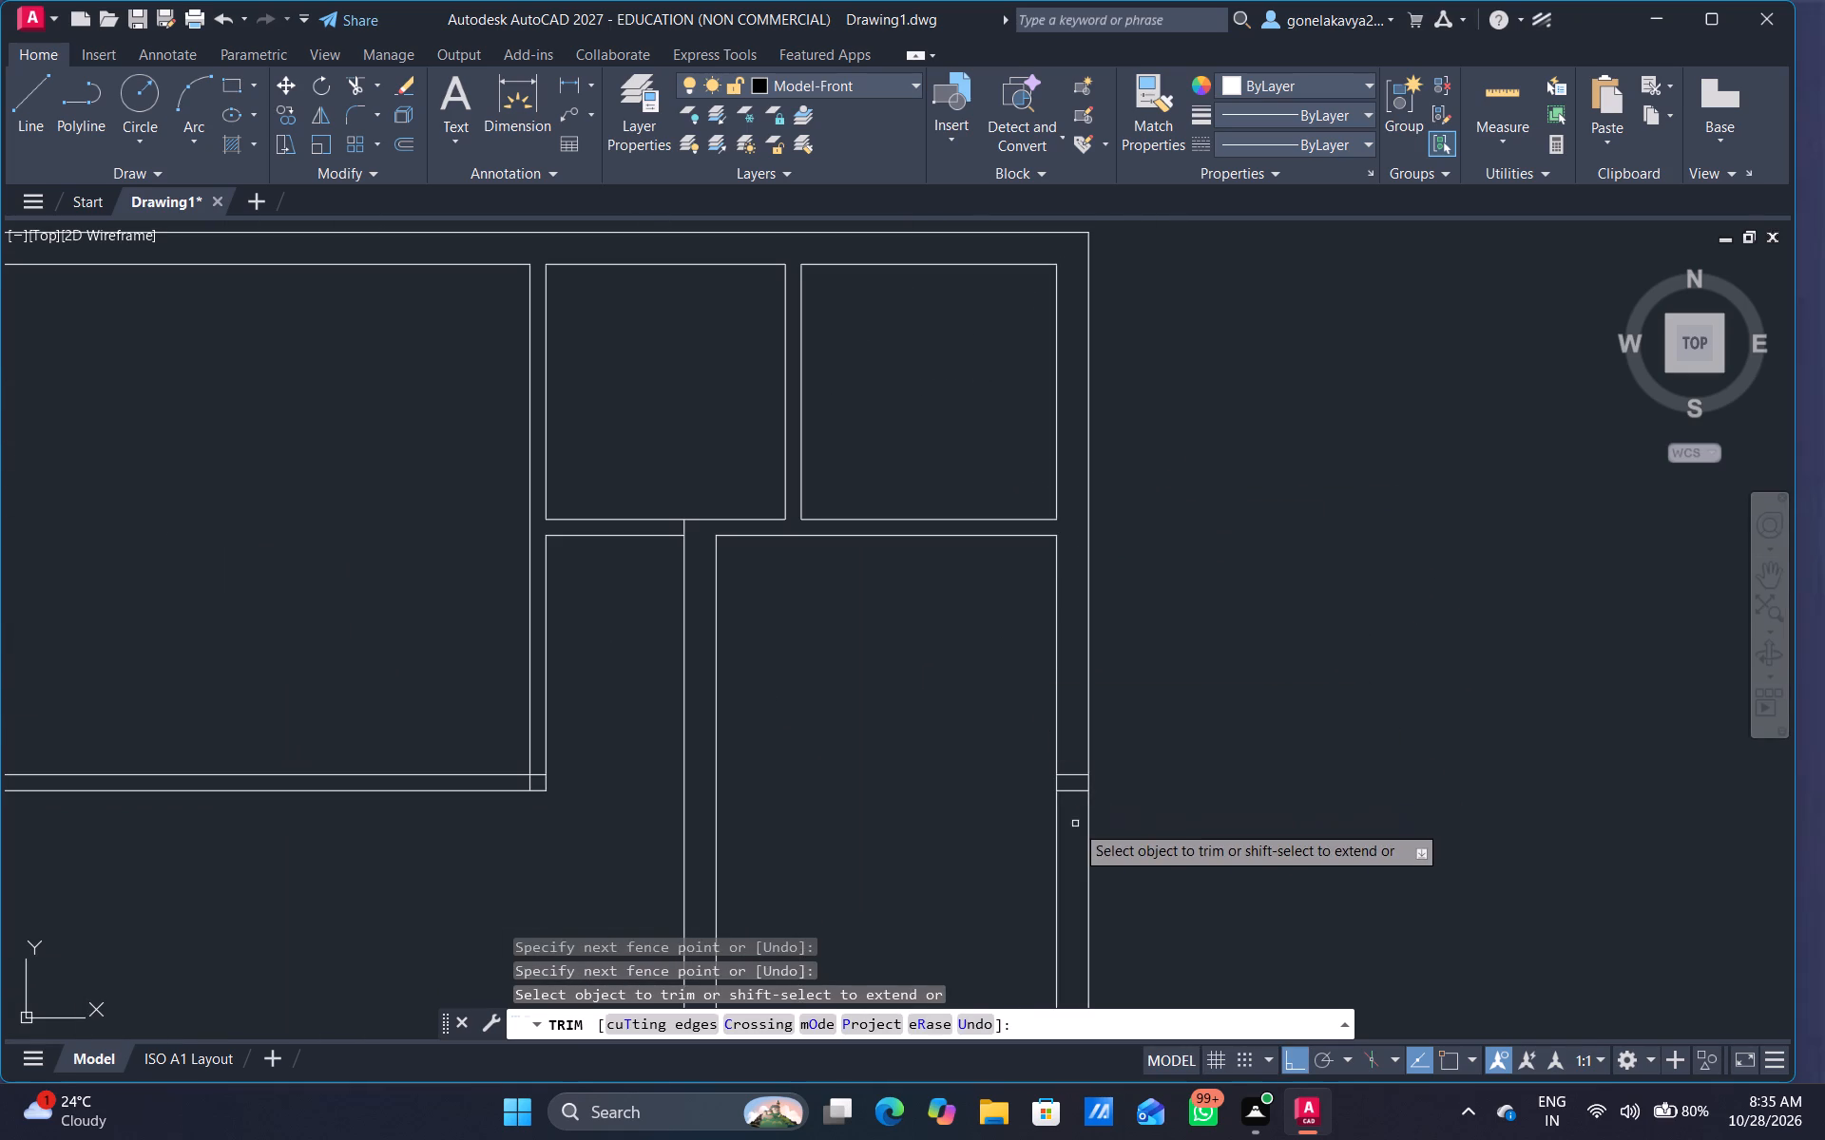
scroll(1075, 822, "up", 3)
left_click_drag(1078, 805, 1084, 479)
Trim the overlapping inner line ends at the northwest room's southeast partition corner.
scroll(1013, 574, "down", 5)
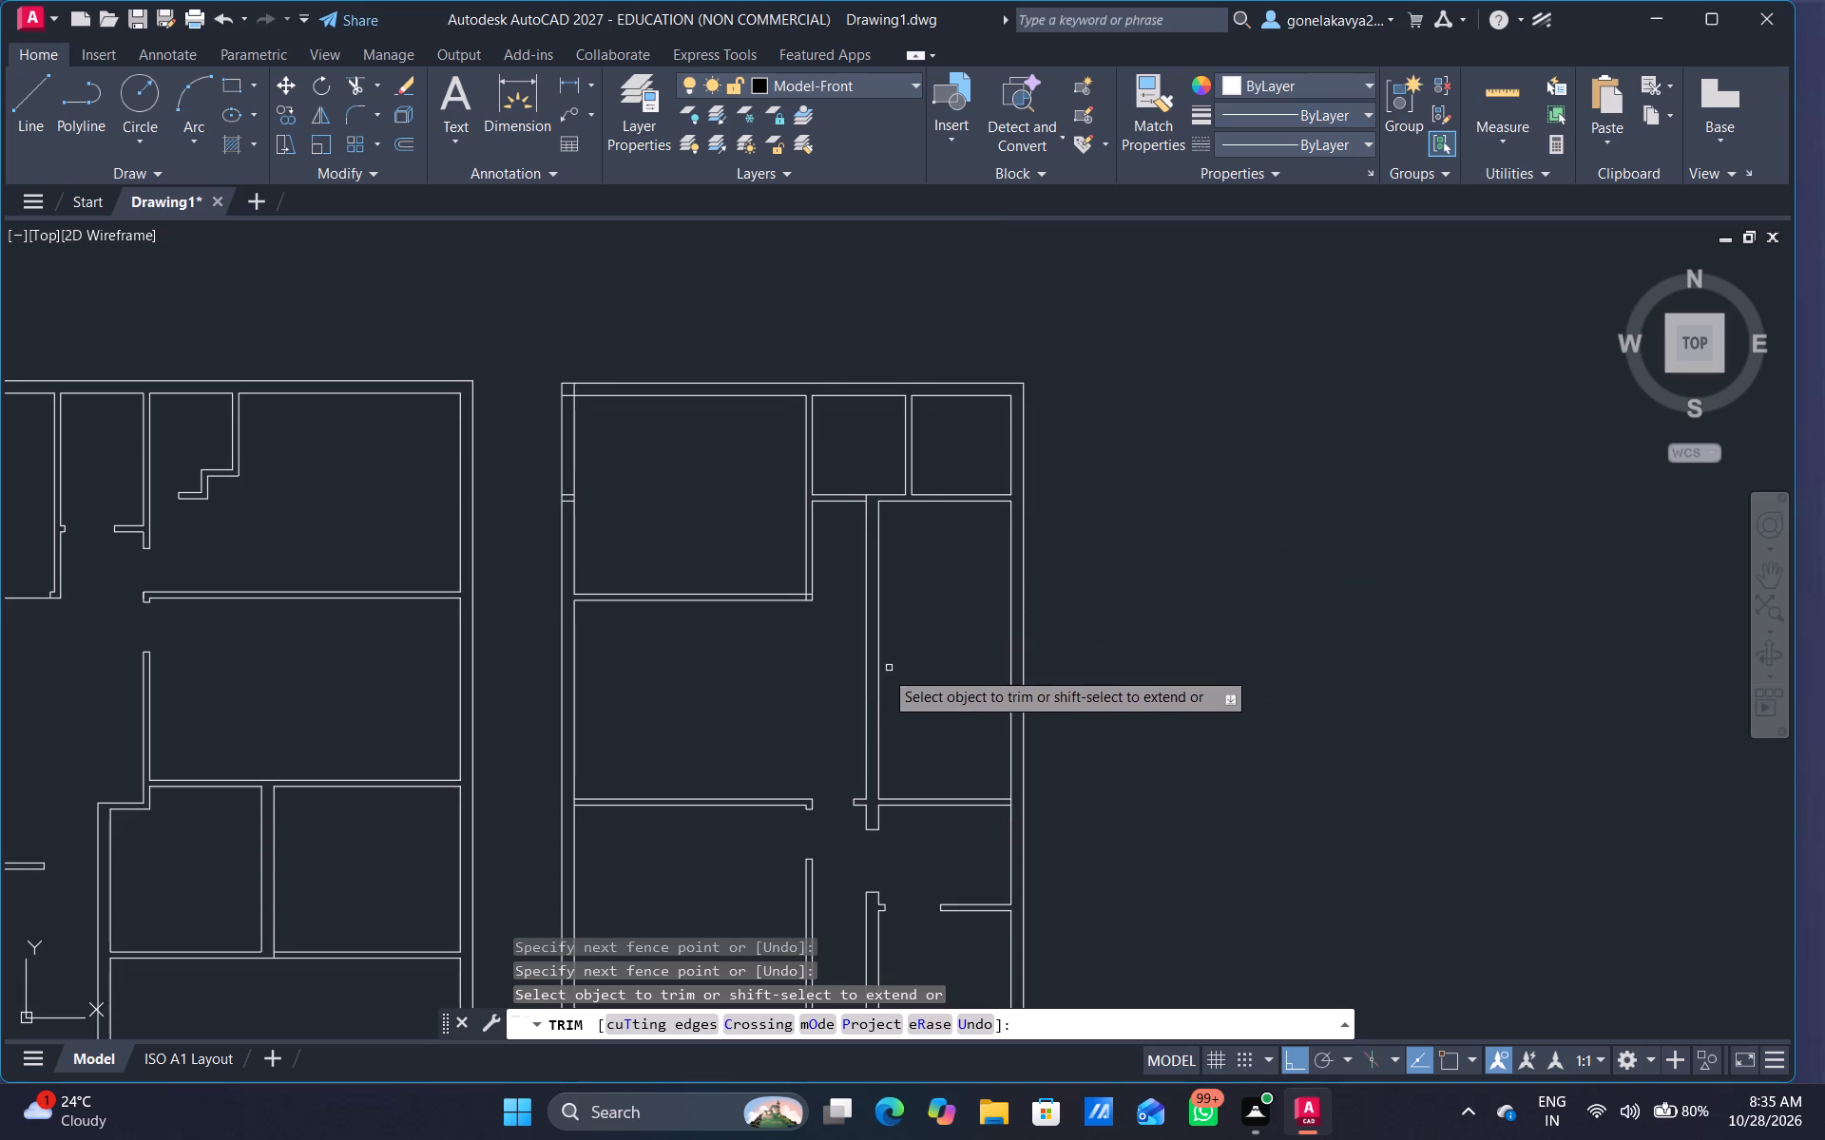
scroll(802, 605, "up", 5)
left_click_drag(767, 559, 820, 510)
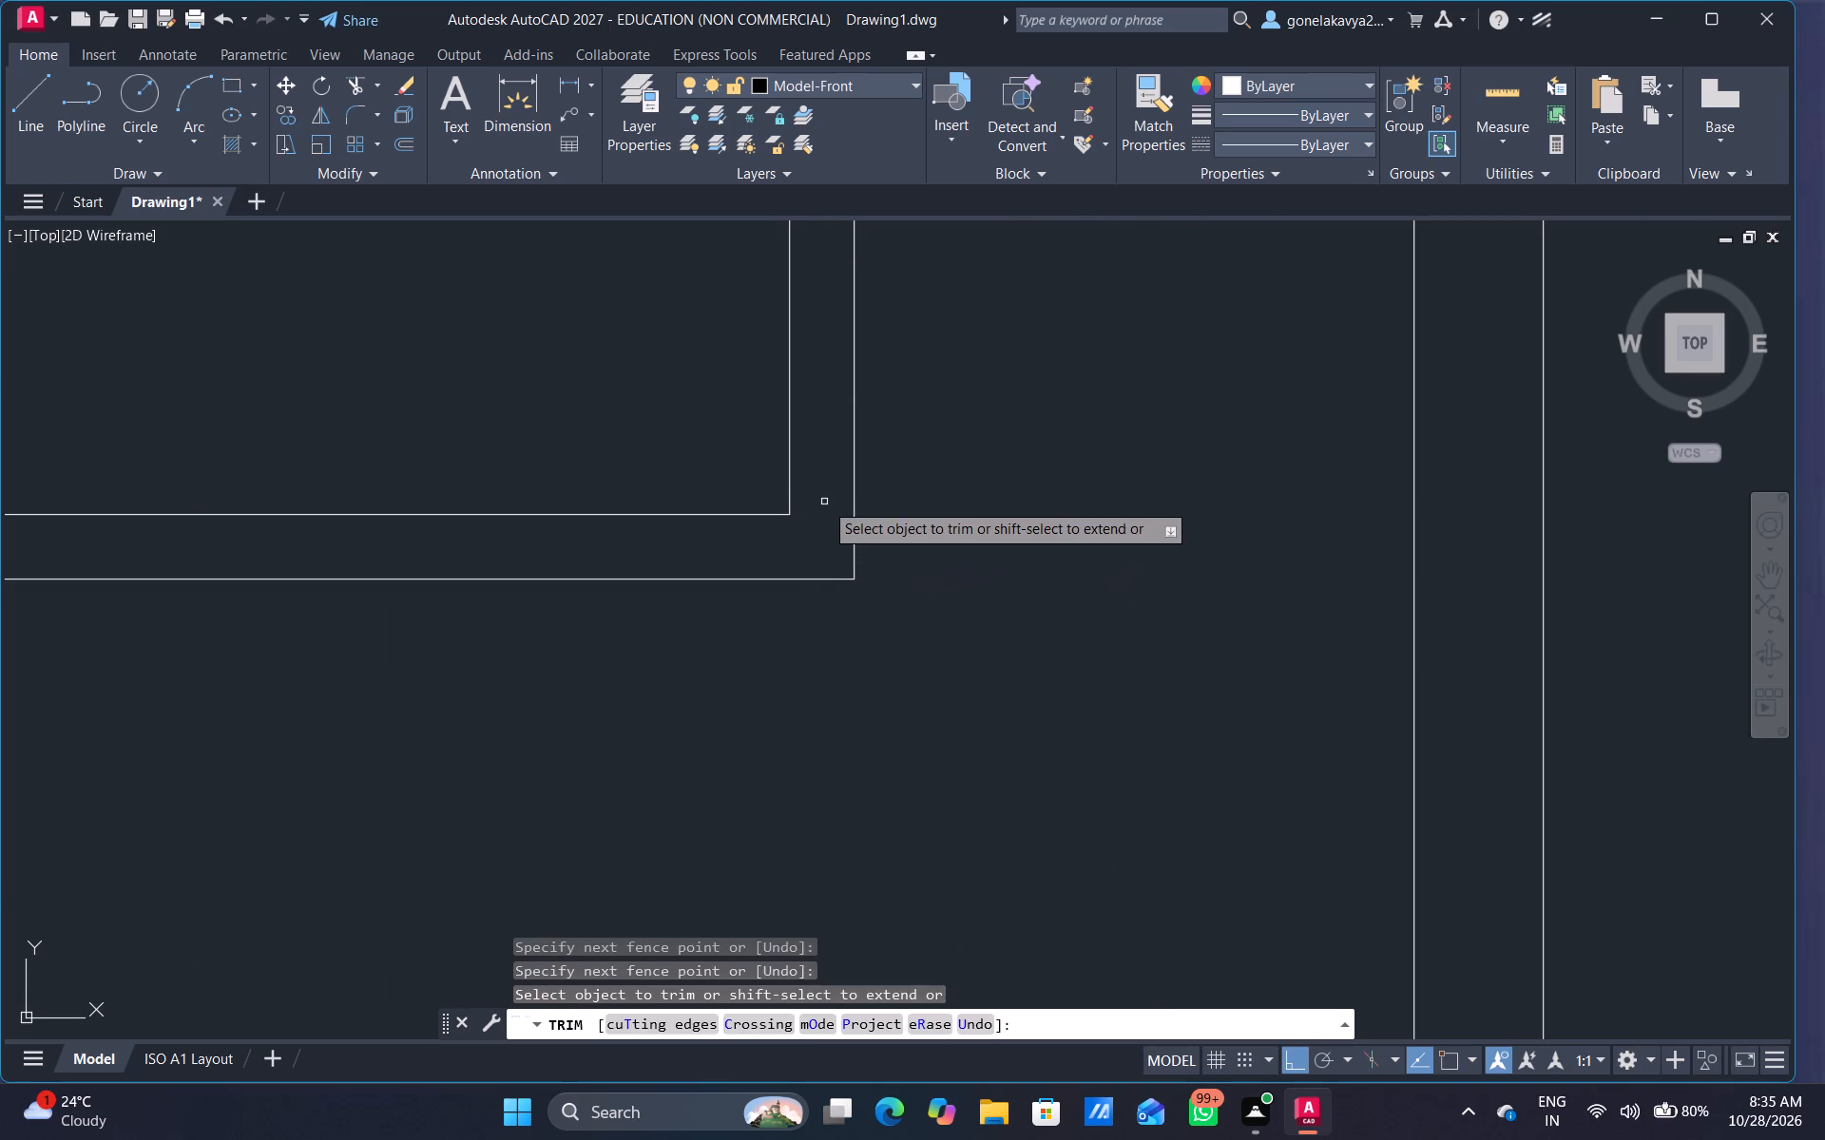
Trim the two leftover partition stubs crossing the west wall beside the northwest room.
scroll(820, 503, "down", 6)
scroll(643, 462, "up", 5)
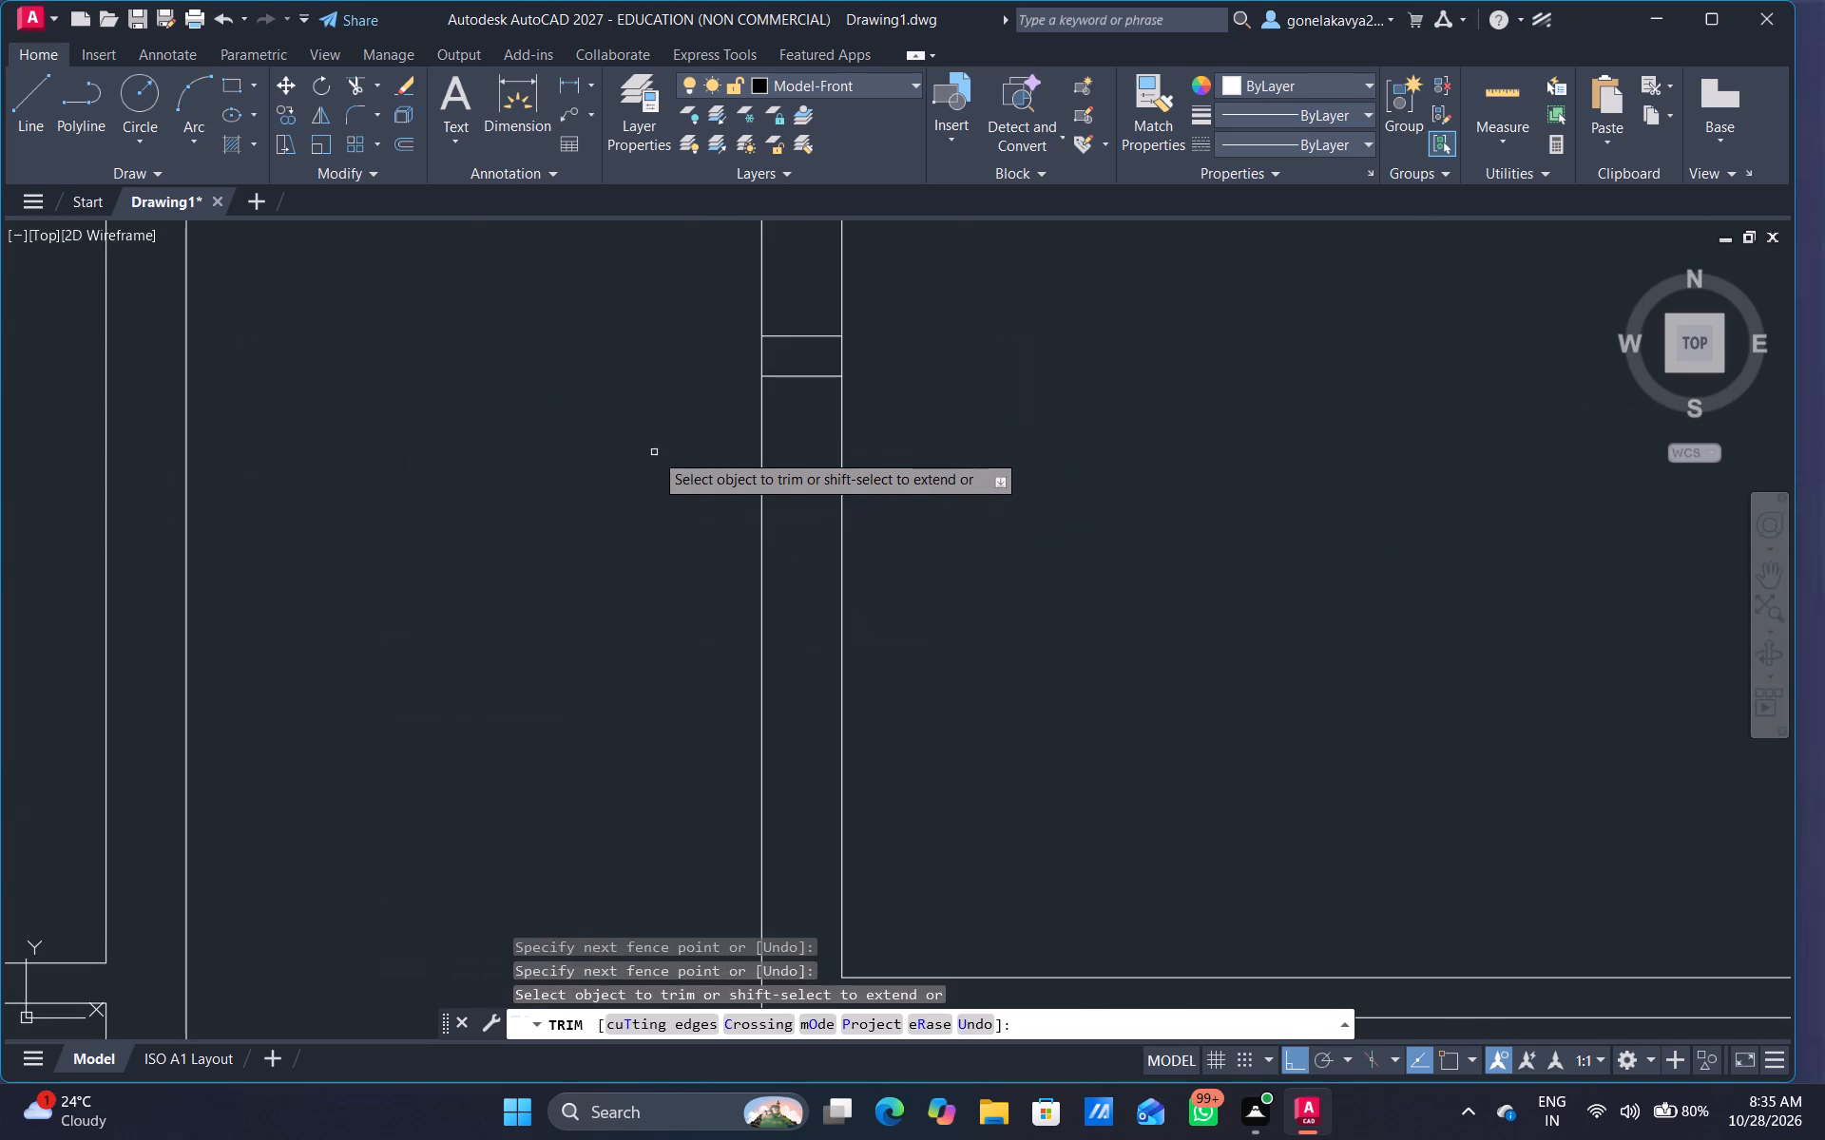
left_click_drag(785, 311, 791, 429)
Clean the northwest exterior wall corner by trimming the overlapping ends of the inner wall lines.
scroll(824, 411, "down", 4)
middle_click_drag(854, 423, 838, 591)
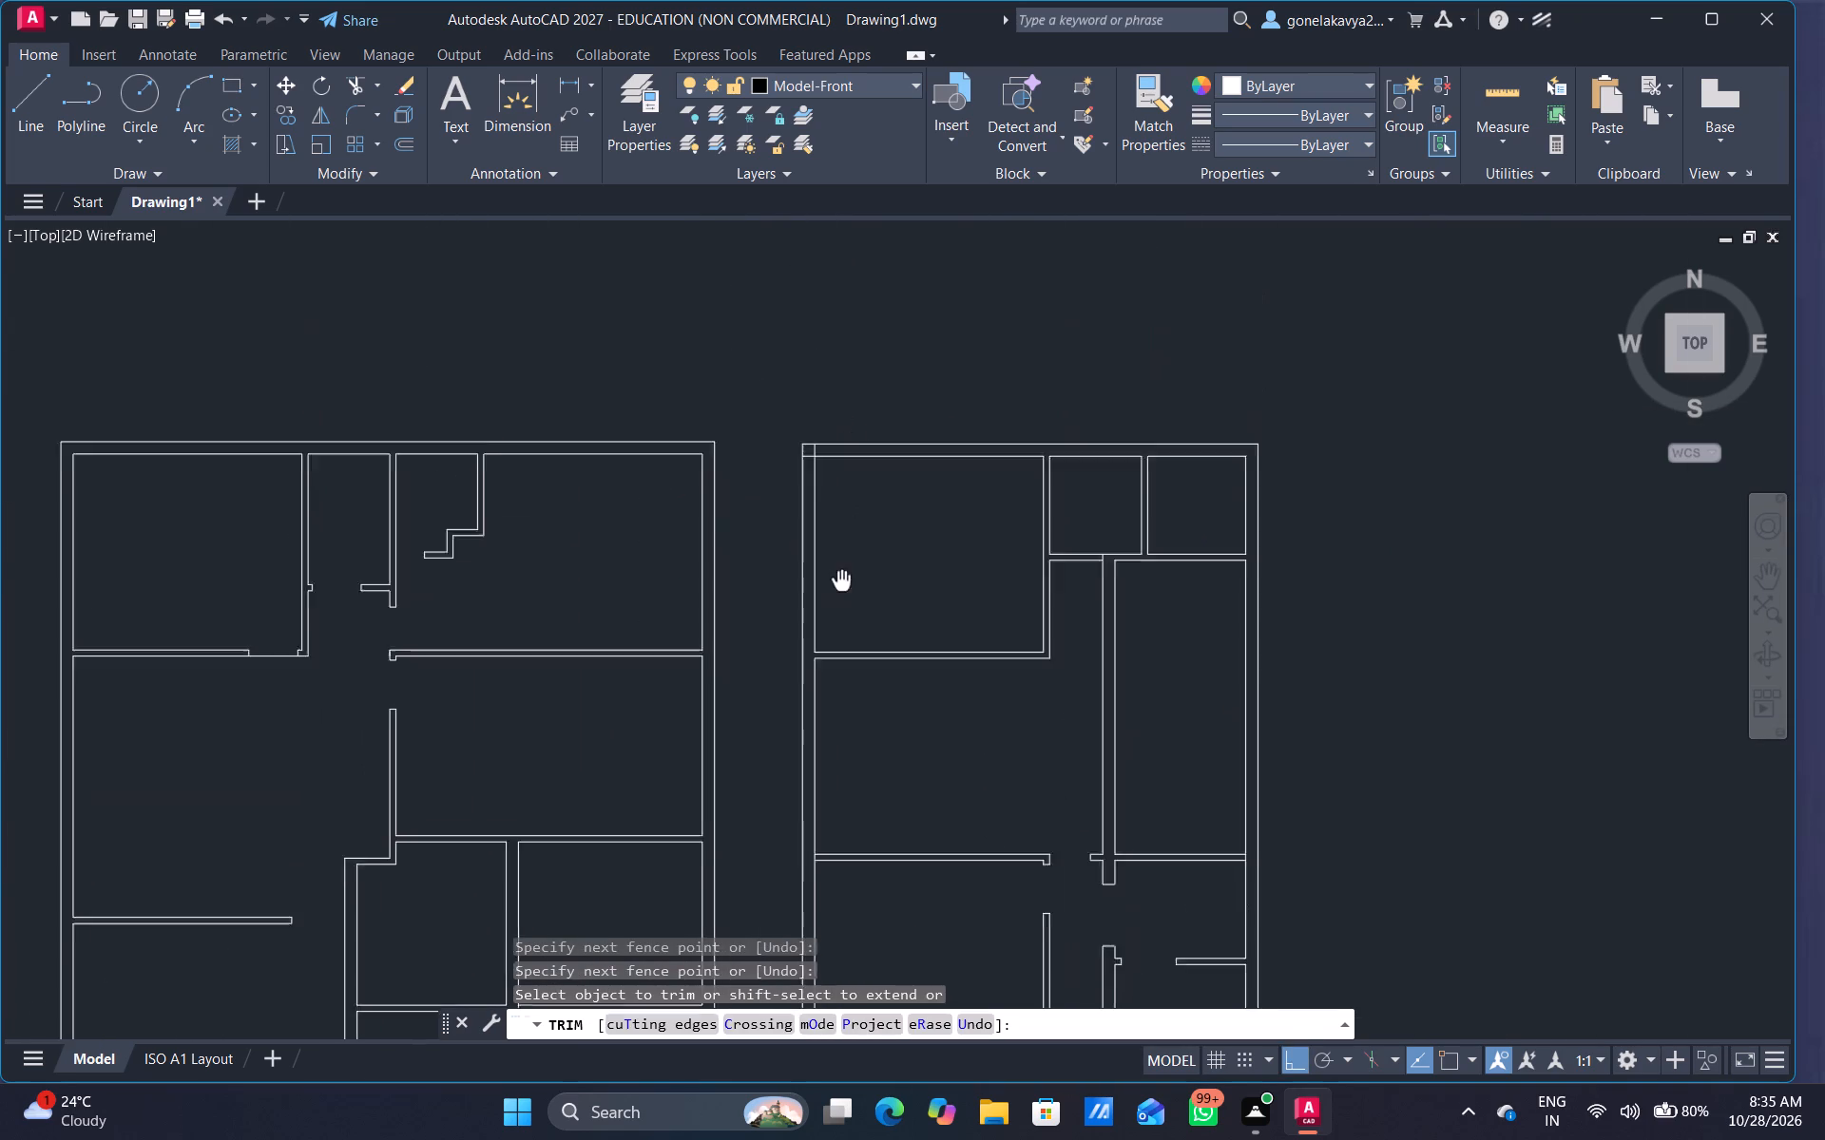
middle_click_drag(838, 591, 833, 603)
scroll(801, 487, "up", 6)
left_click_drag(767, 464, 872, 338)
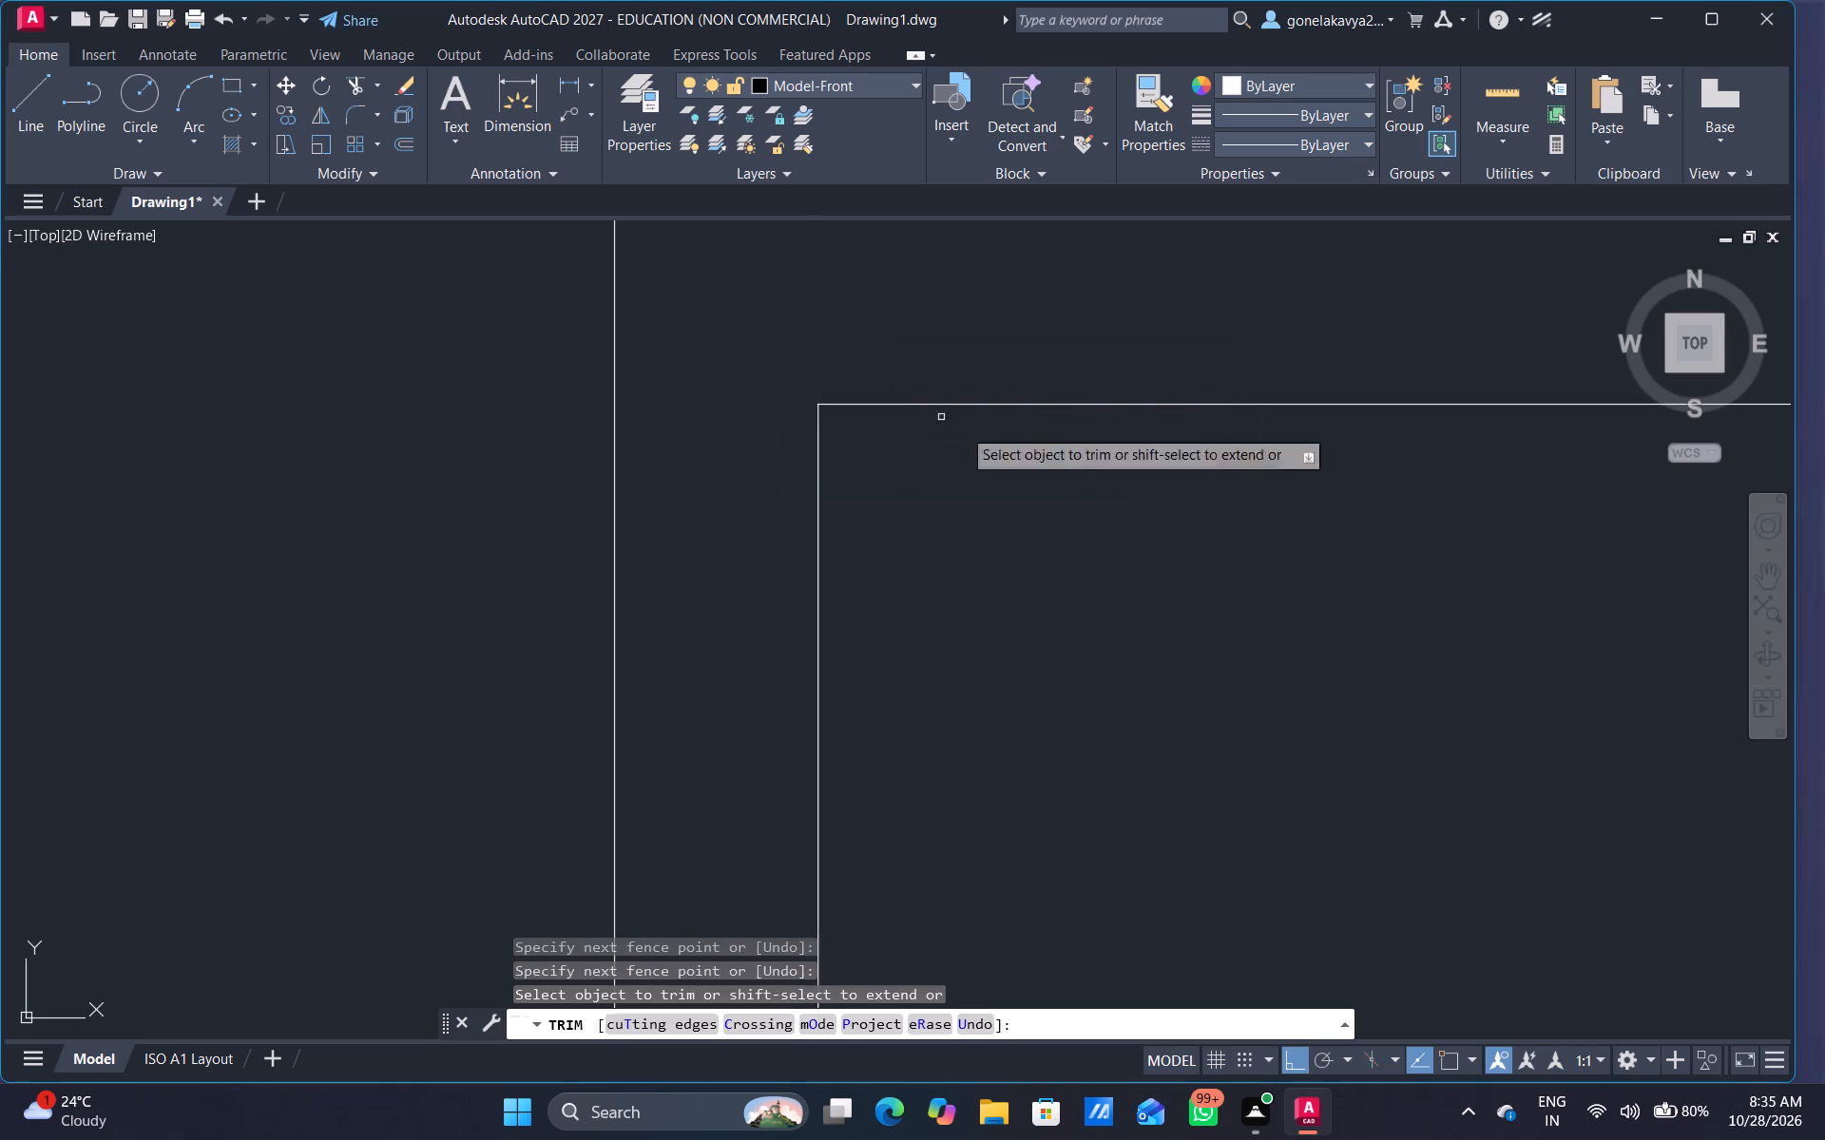
Trim the inner lines of the west and east walls where the horizontal partition north of the door openings meets them.
scroll(1012, 468, "down", 6)
middle_click_drag(1181, 610, 900, 296)
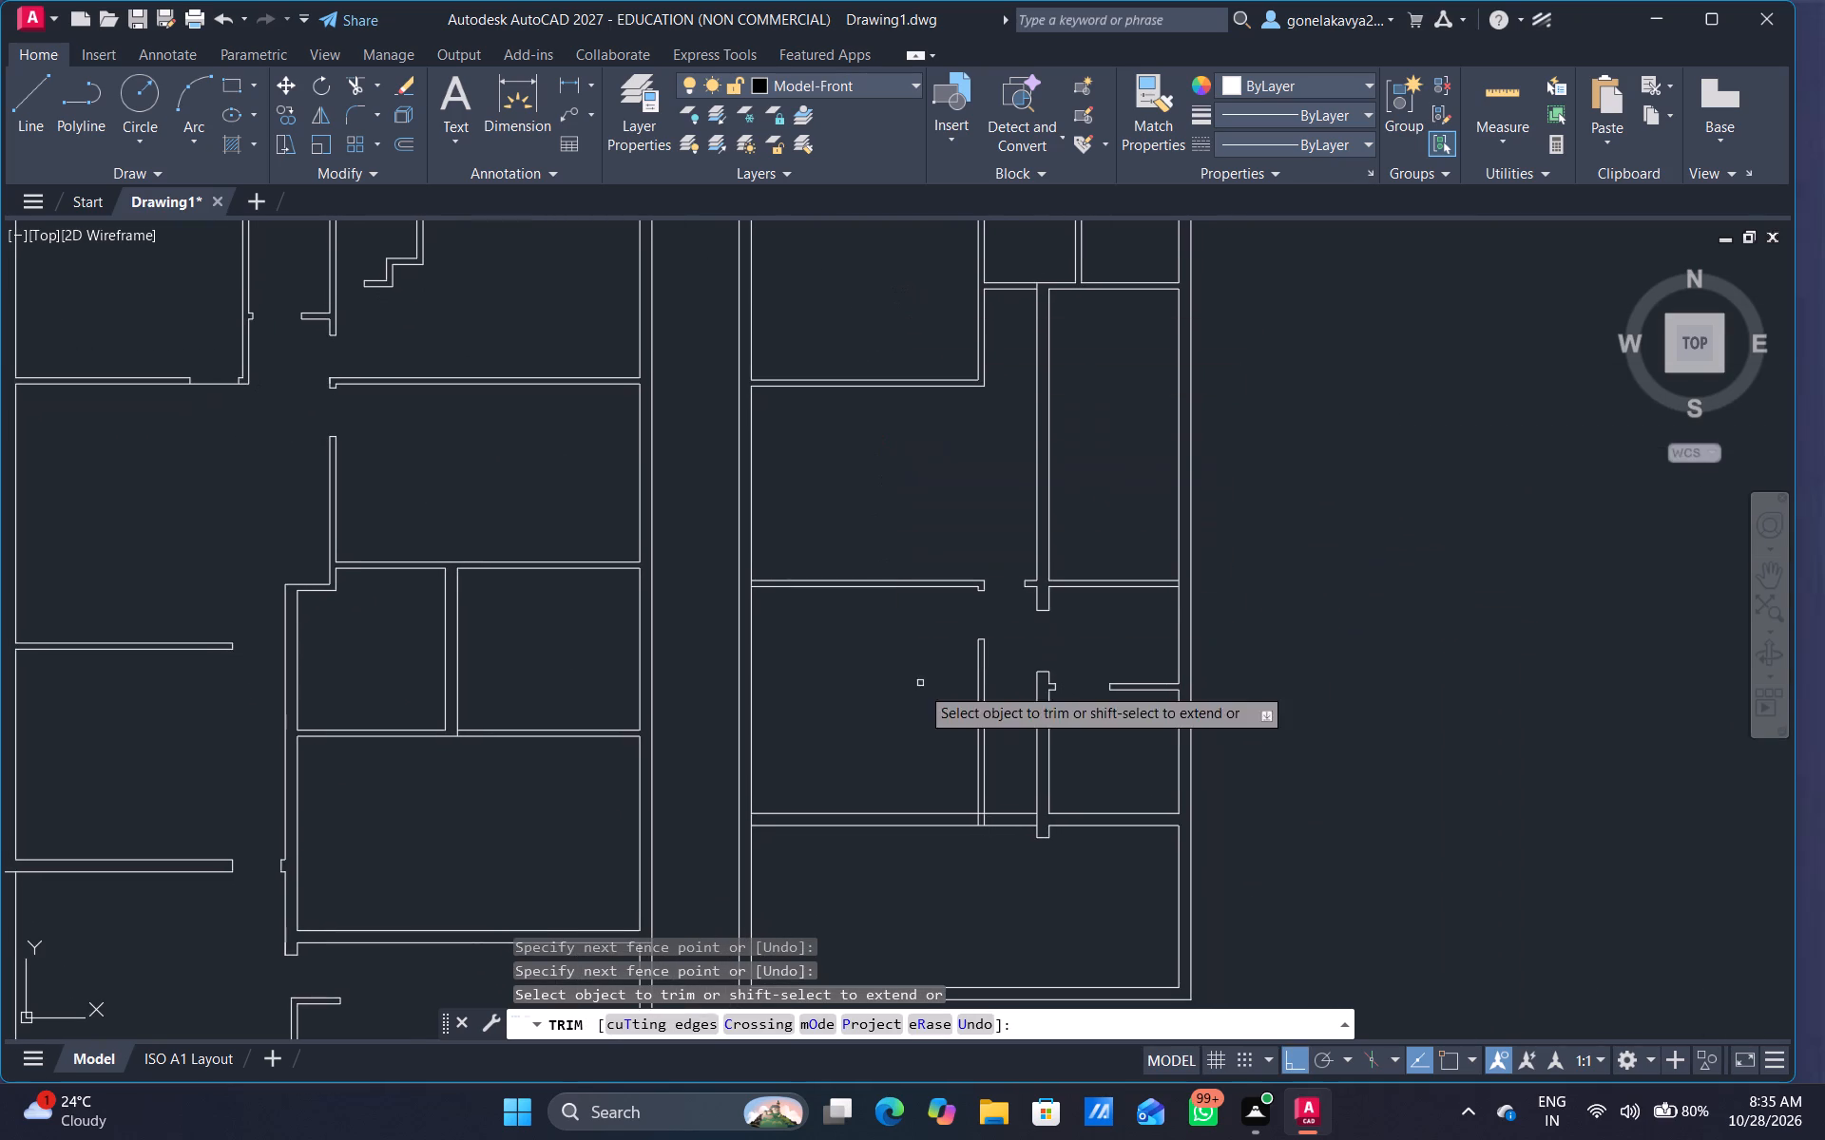
scroll(725, 591, "up", 5)
left_click_drag(795, 620, 772, 619)
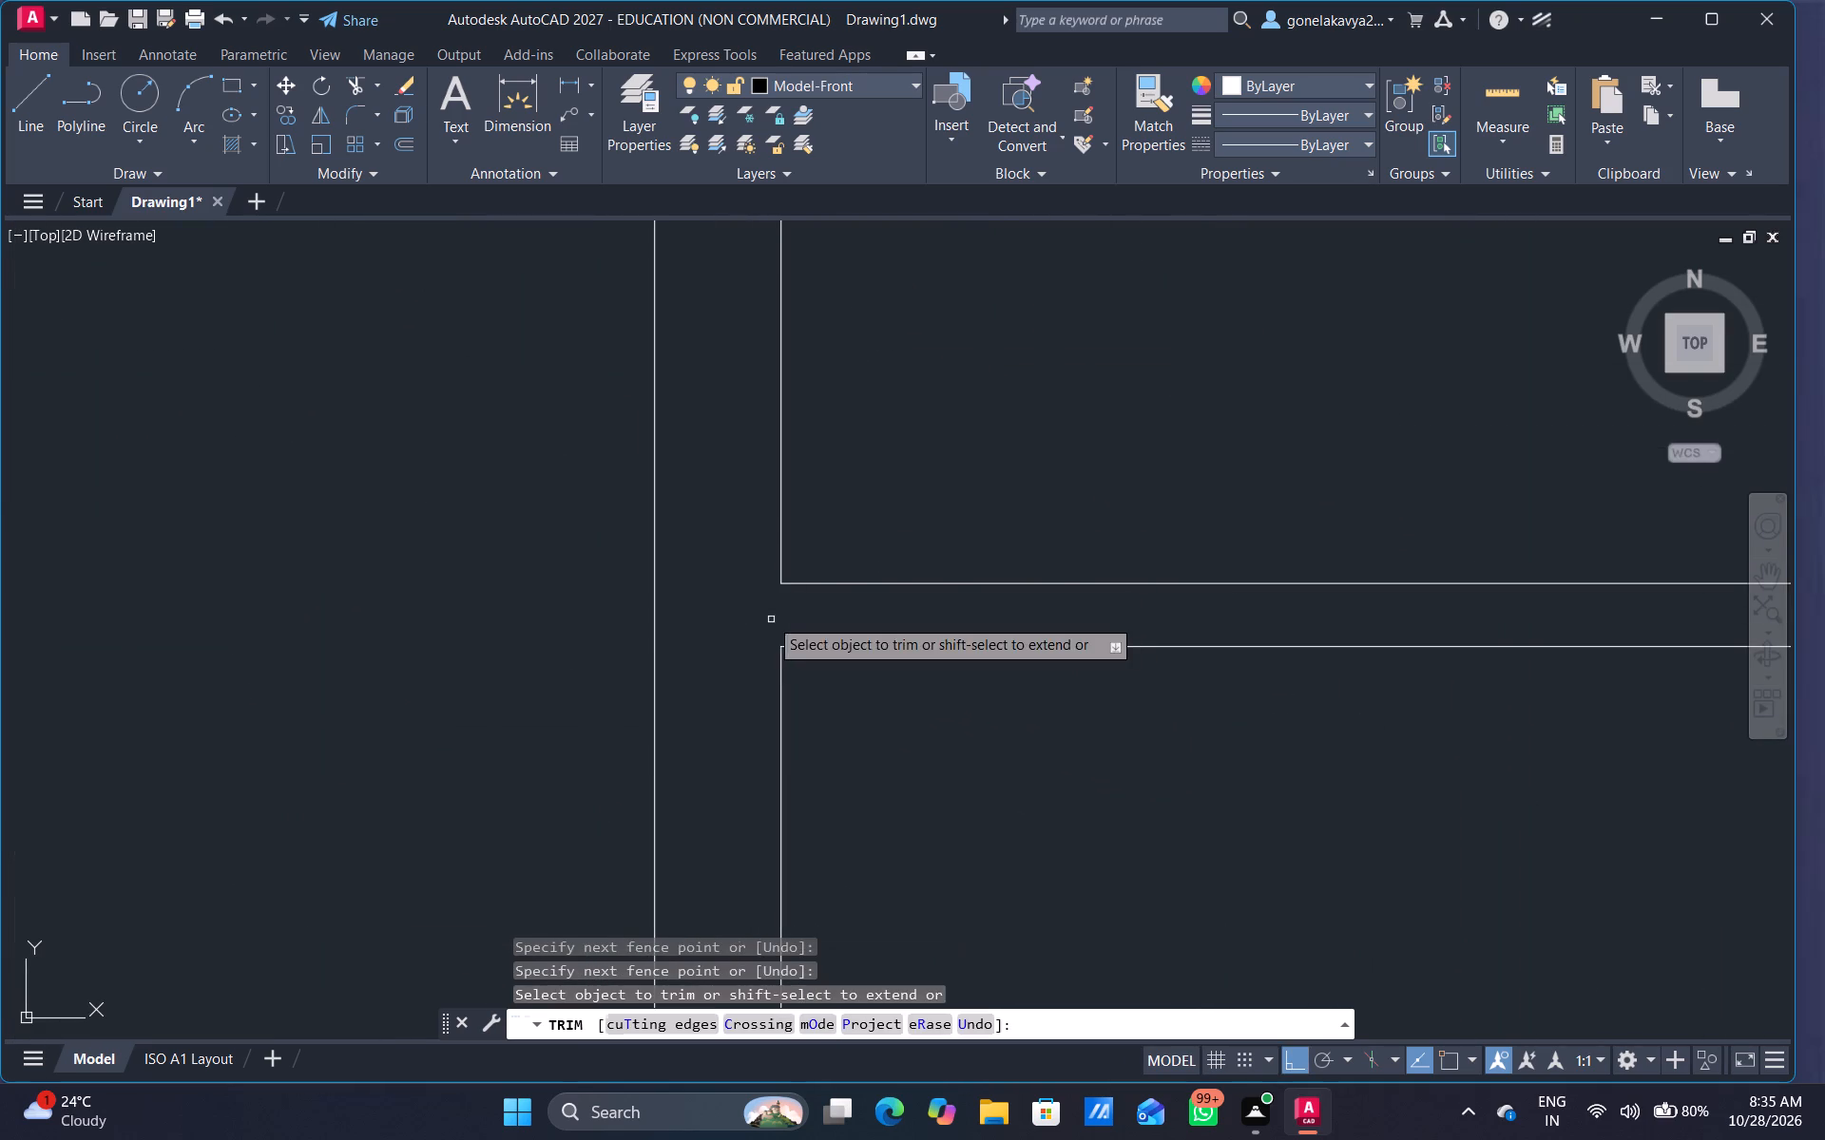
scroll(936, 668, "down", 5)
middle_click_drag(1070, 792, 854, 595)
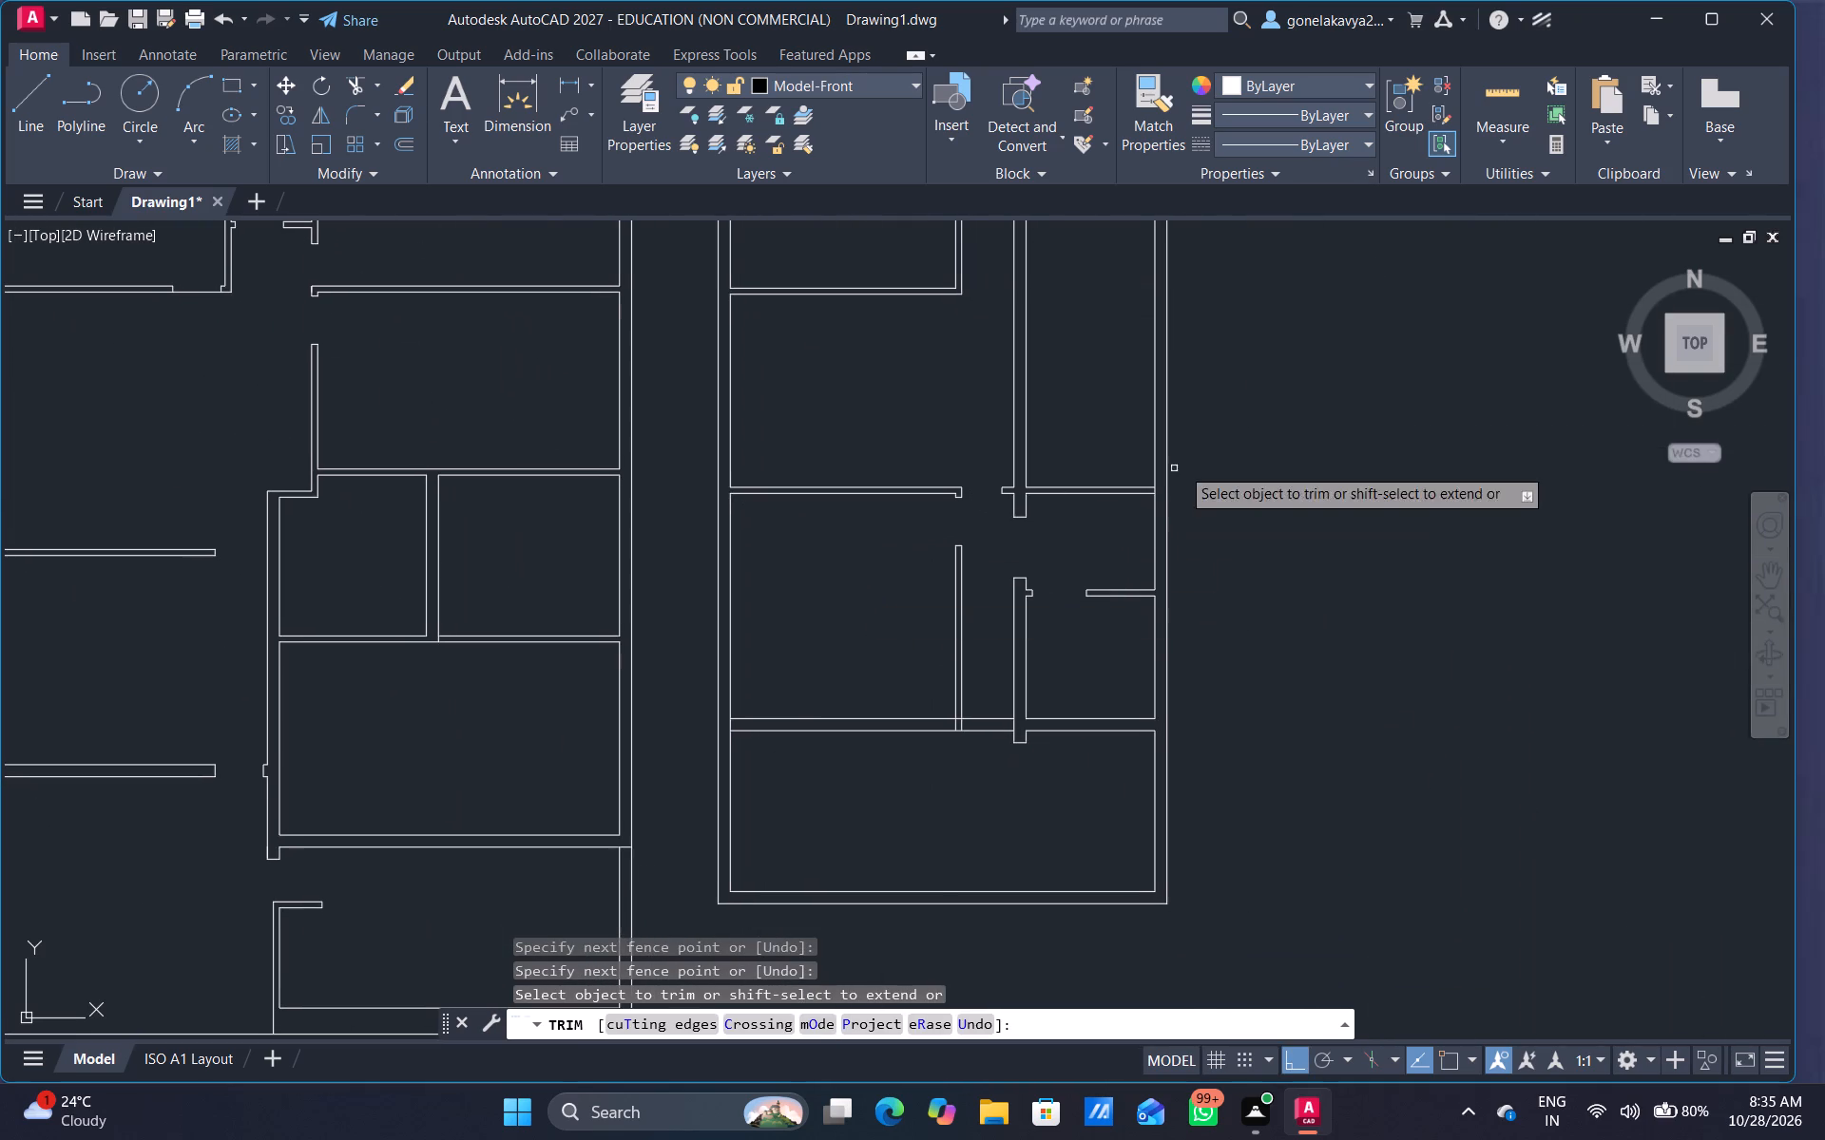
scroll(1129, 493, "up", 5)
left_click_drag(1364, 428, 1320, 439)
Examine the southern rooms' partitions, door openings and wall junctions for remaining lines, and end trimming.
scroll(1361, 470, "down", 6)
scroll(1348, 566, "up", 5)
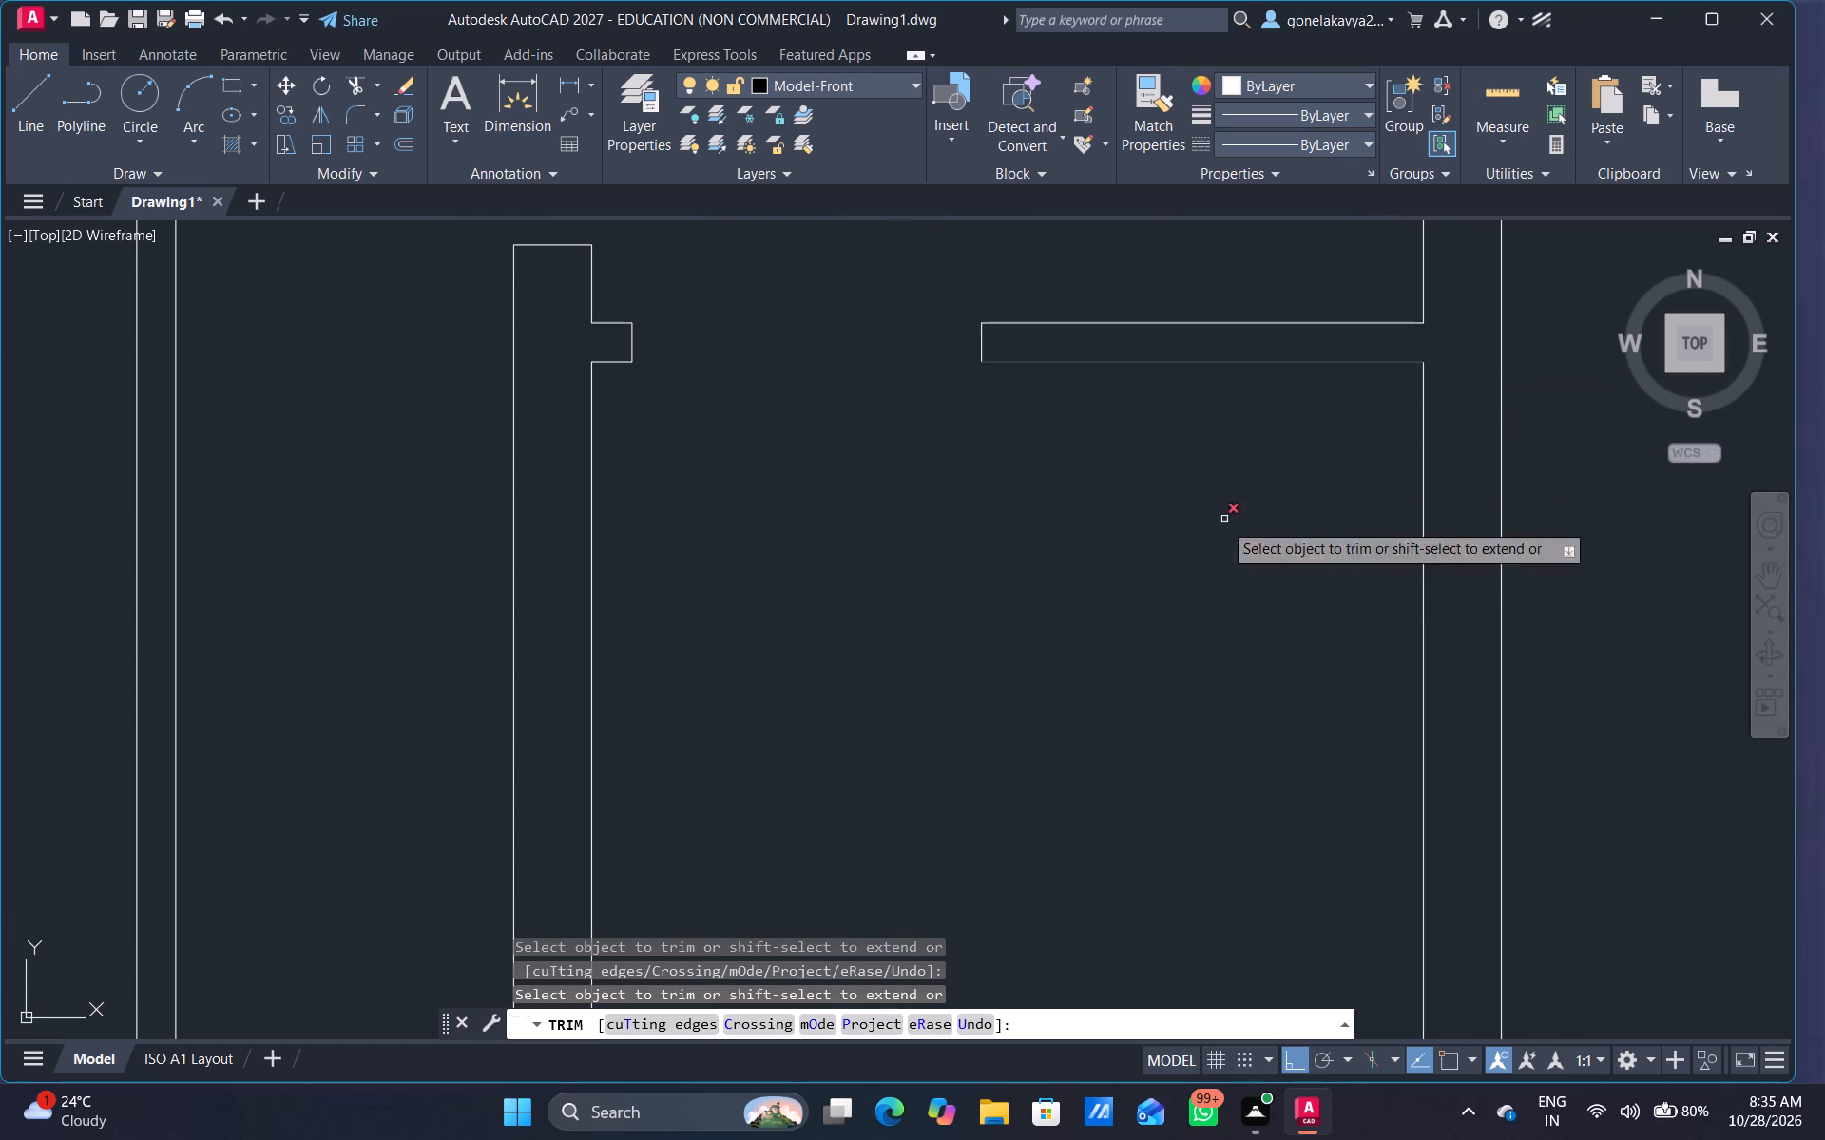
scroll(1204, 573, "down", 6)
scroll(1150, 641, "up", 5)
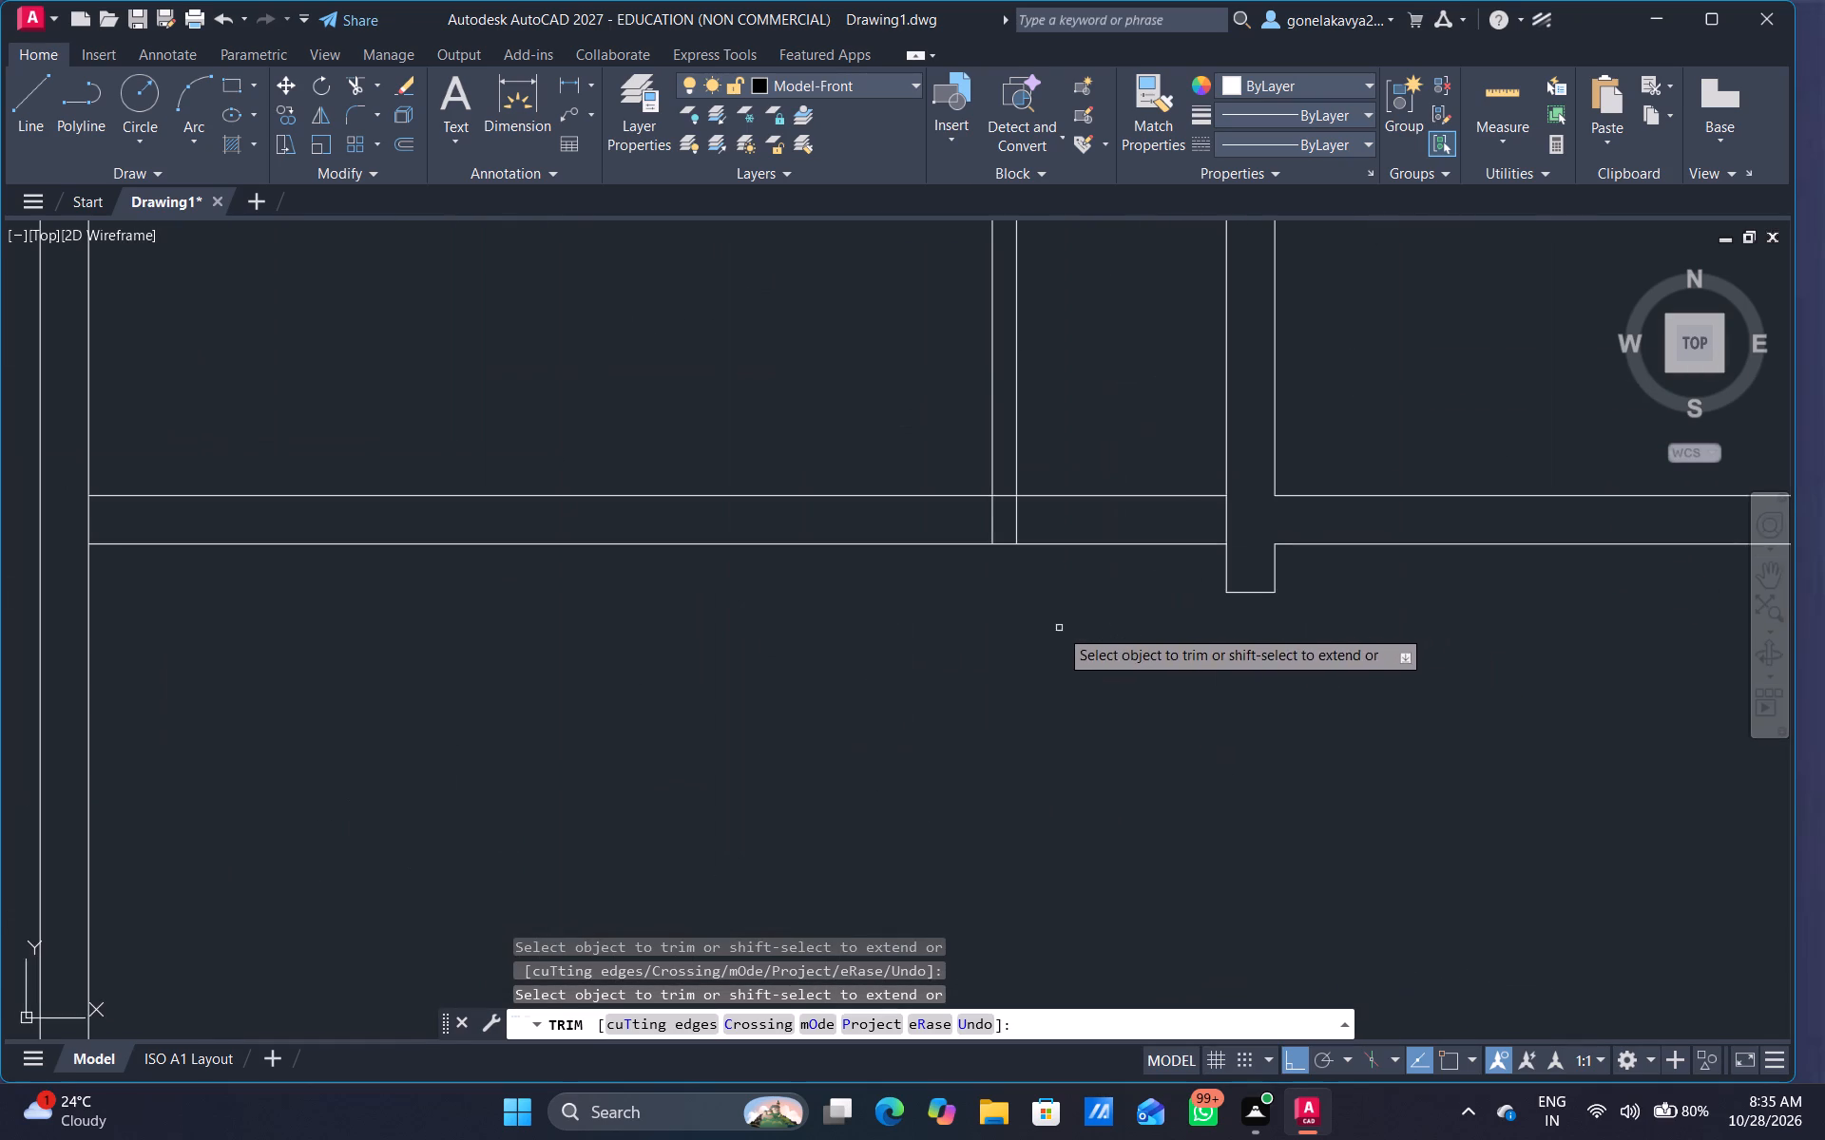
middle_click_drag(1059, 631, 1074, 778)
scroll(998, 826, "down", 1)
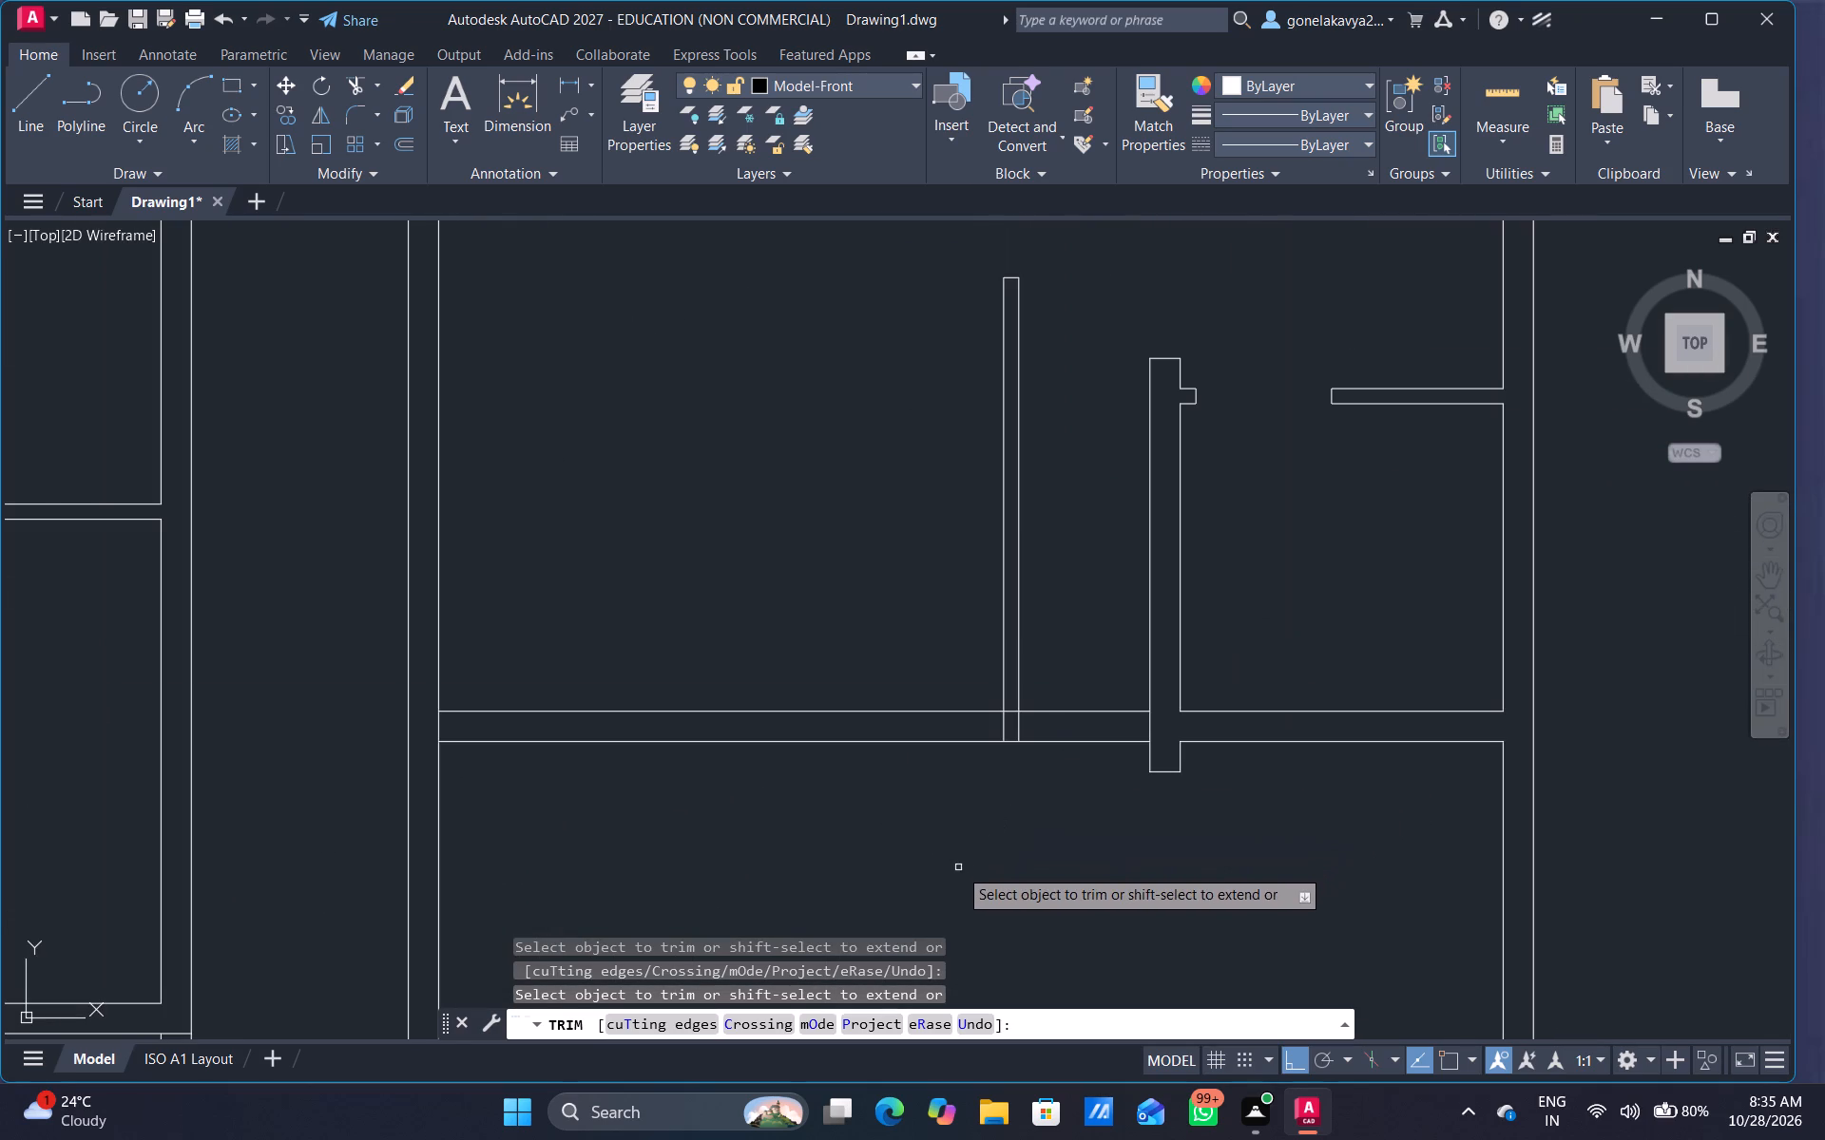
scroll(952, 852, "down", 1)
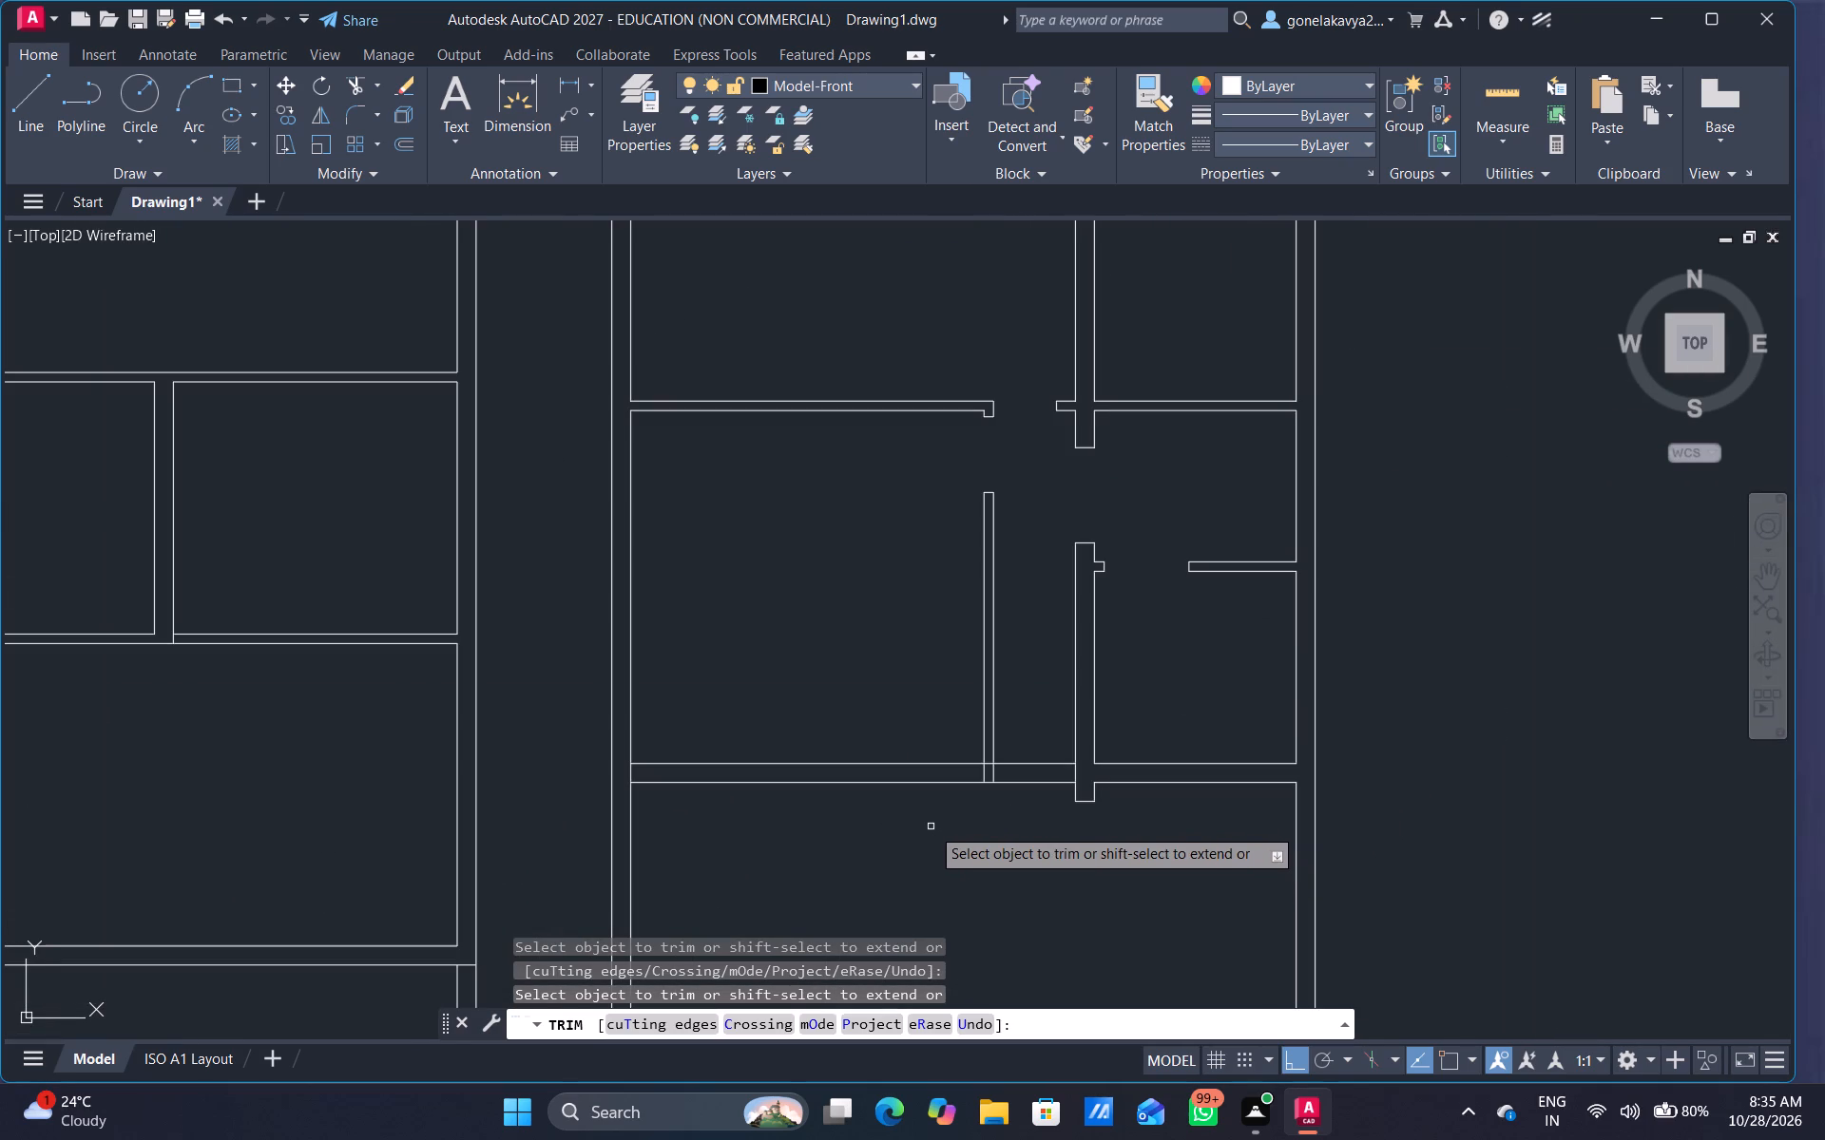
key("Escape")
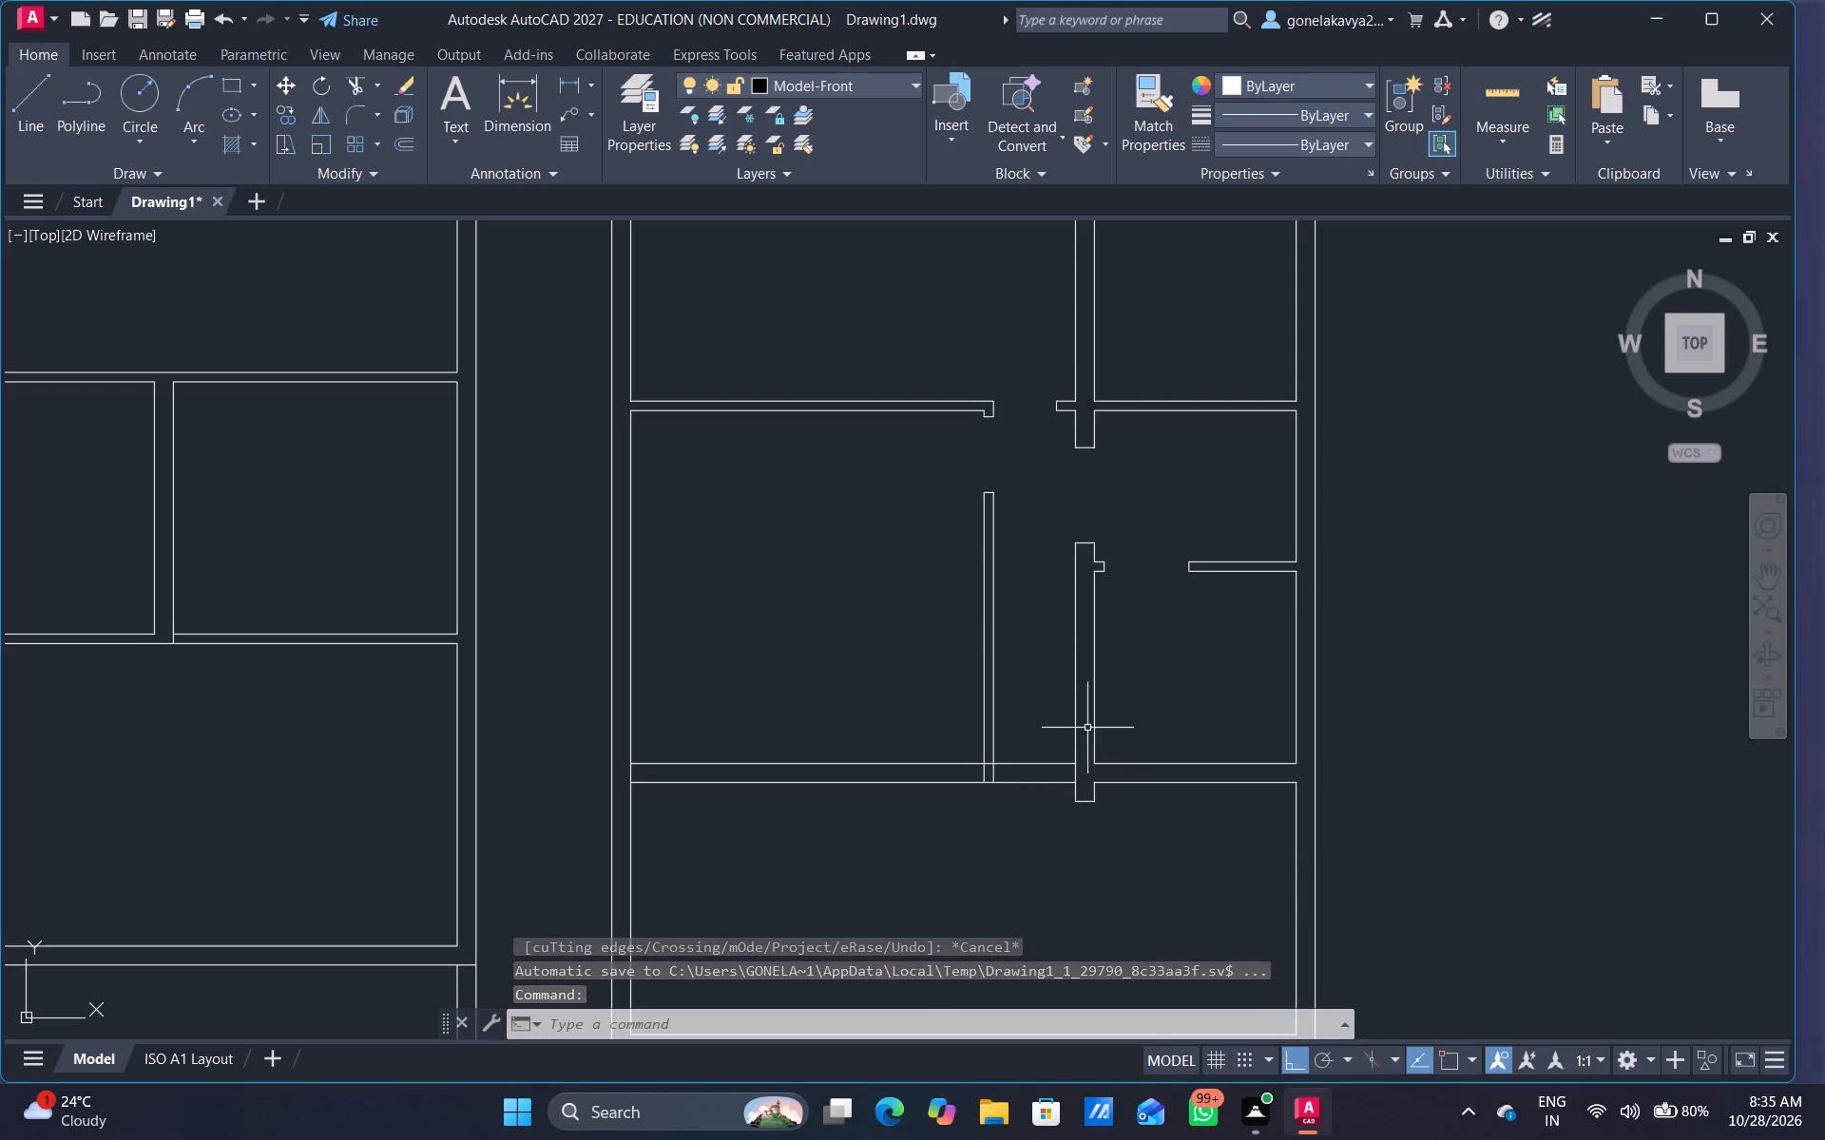
key("Escape")
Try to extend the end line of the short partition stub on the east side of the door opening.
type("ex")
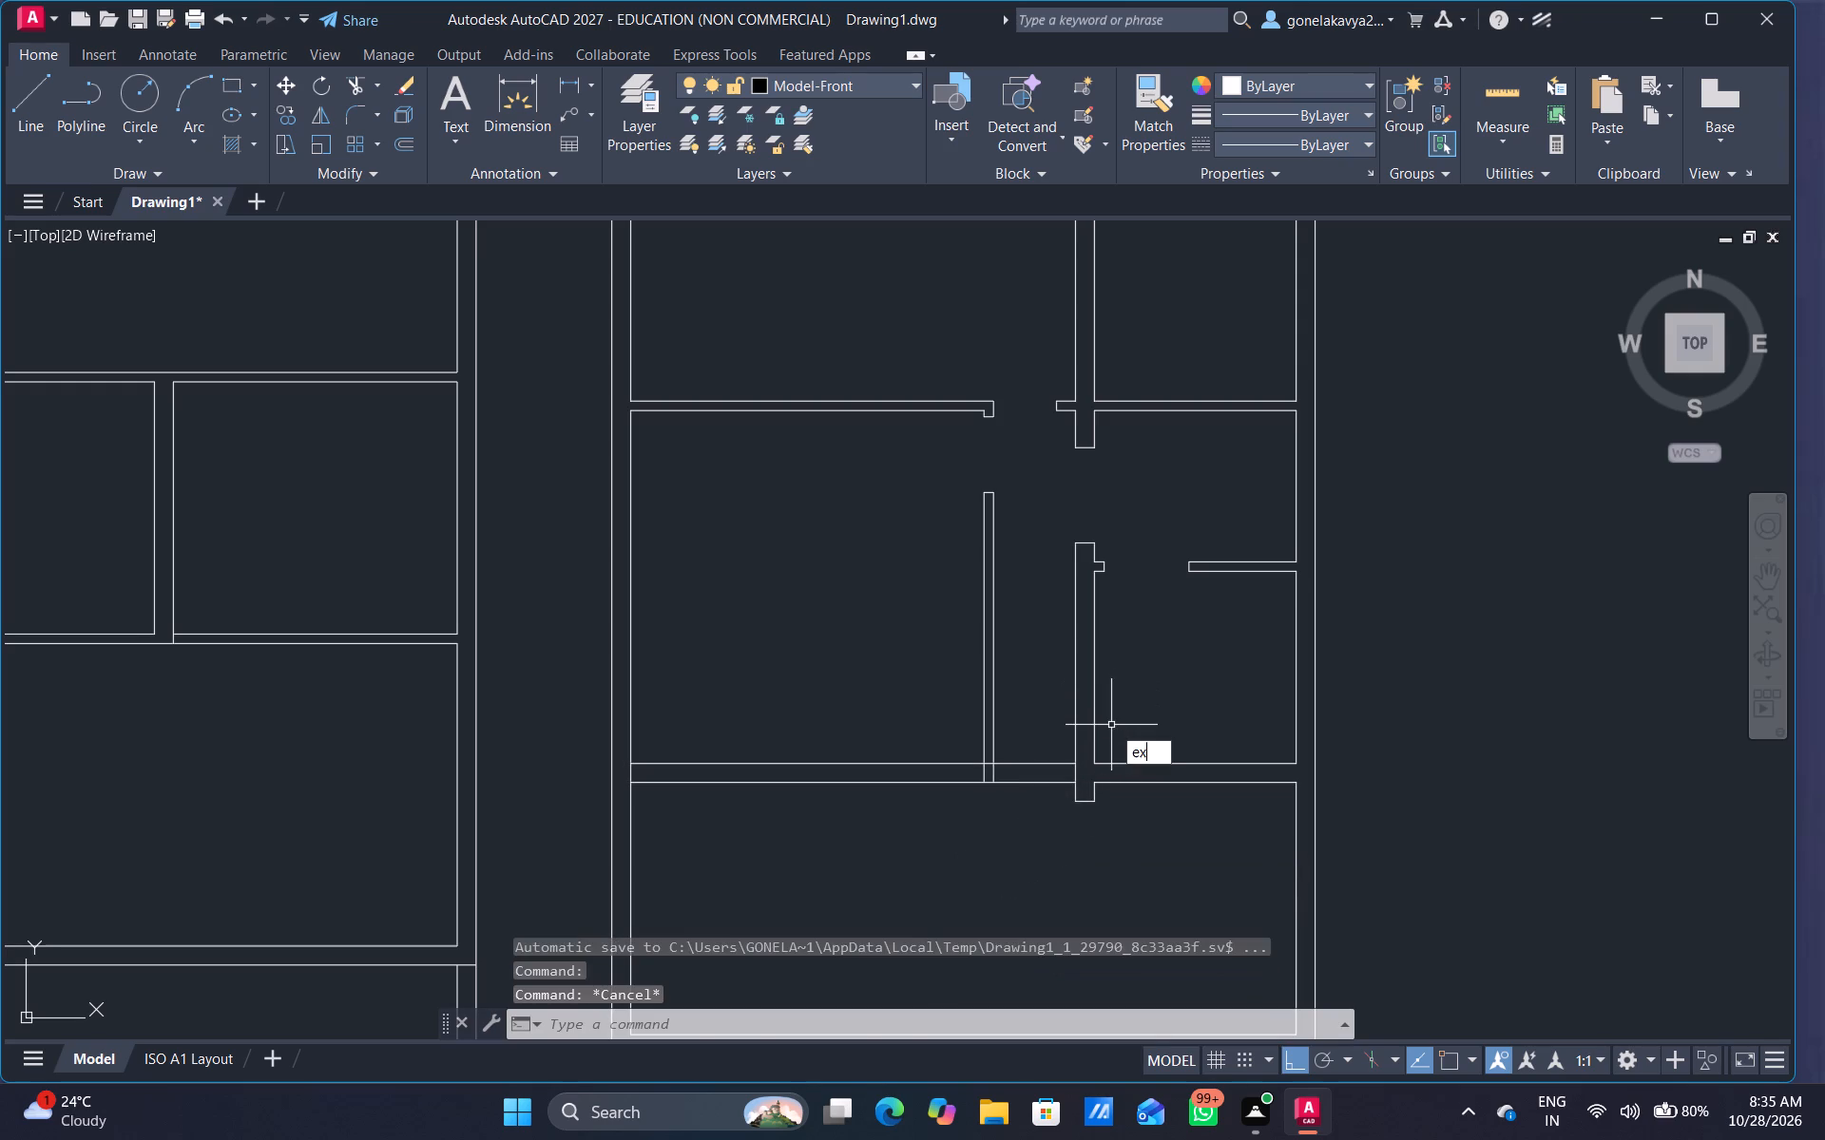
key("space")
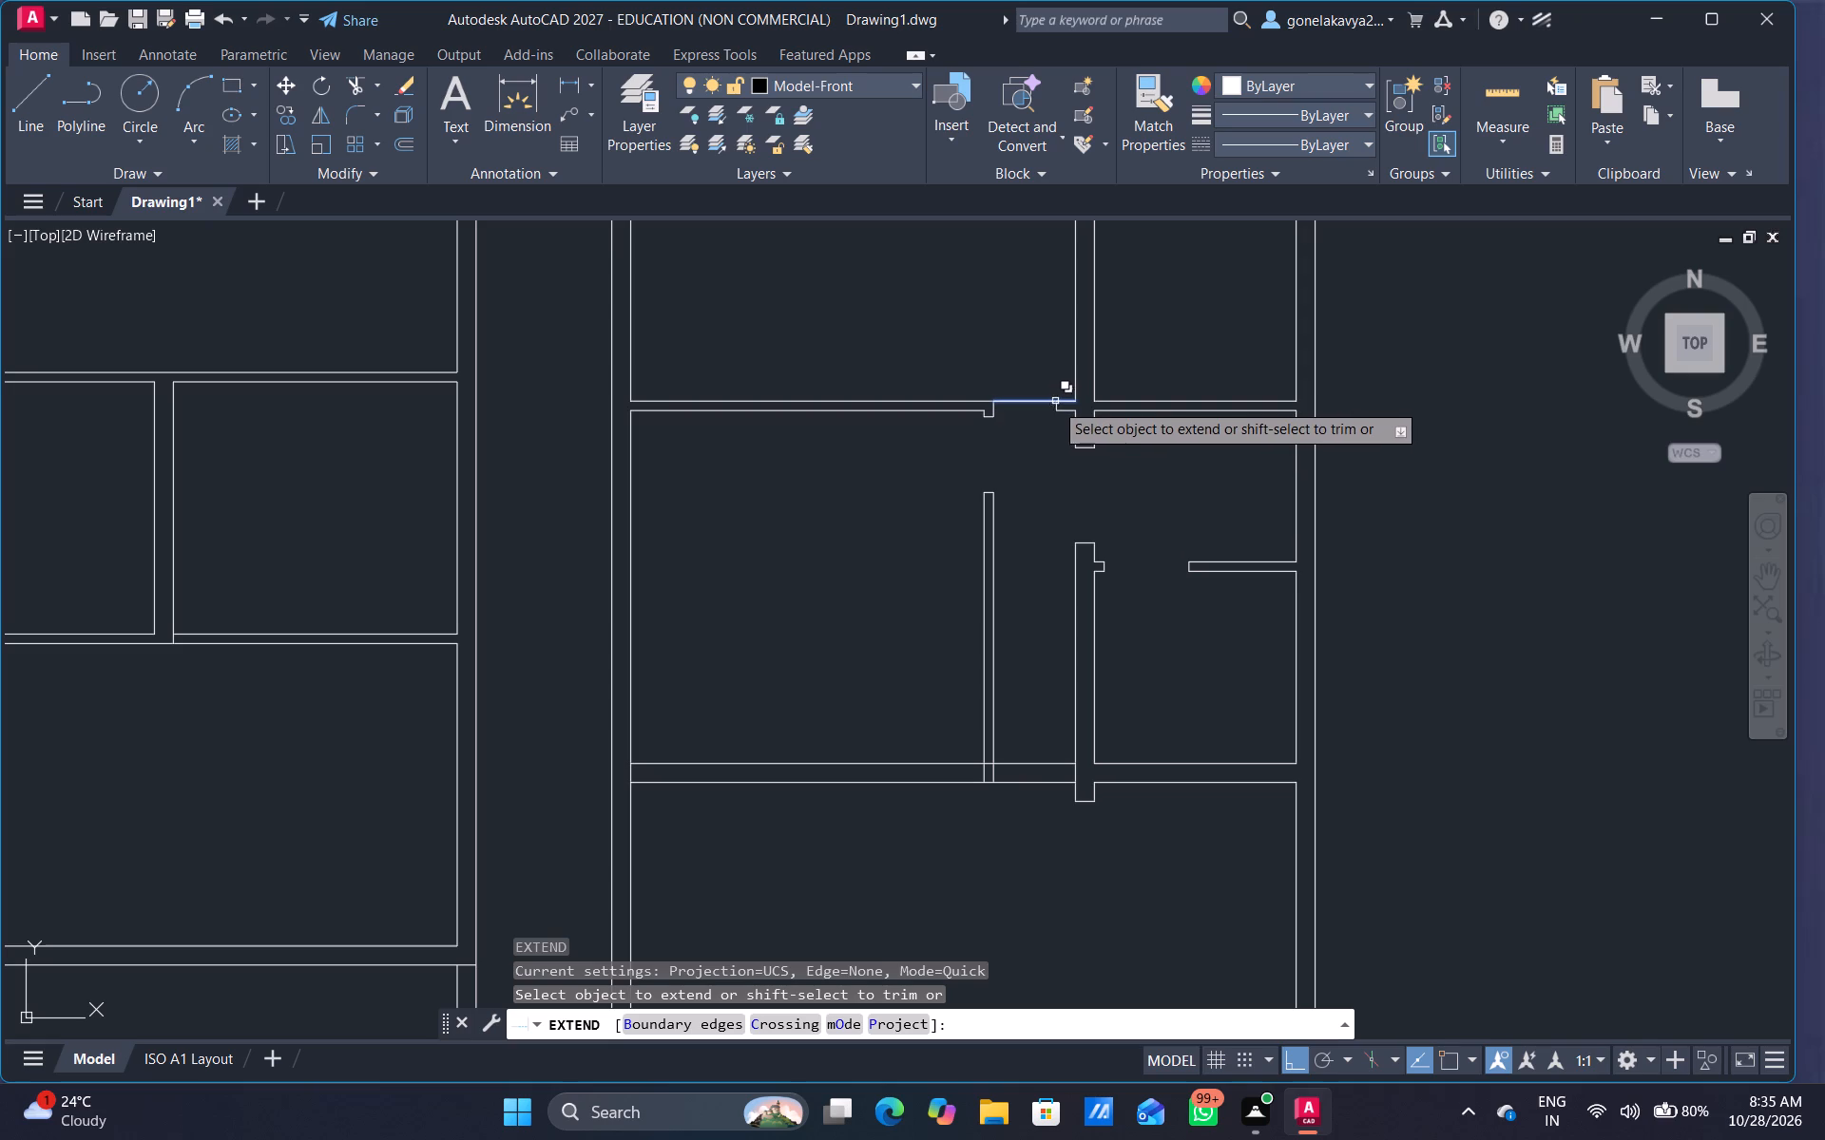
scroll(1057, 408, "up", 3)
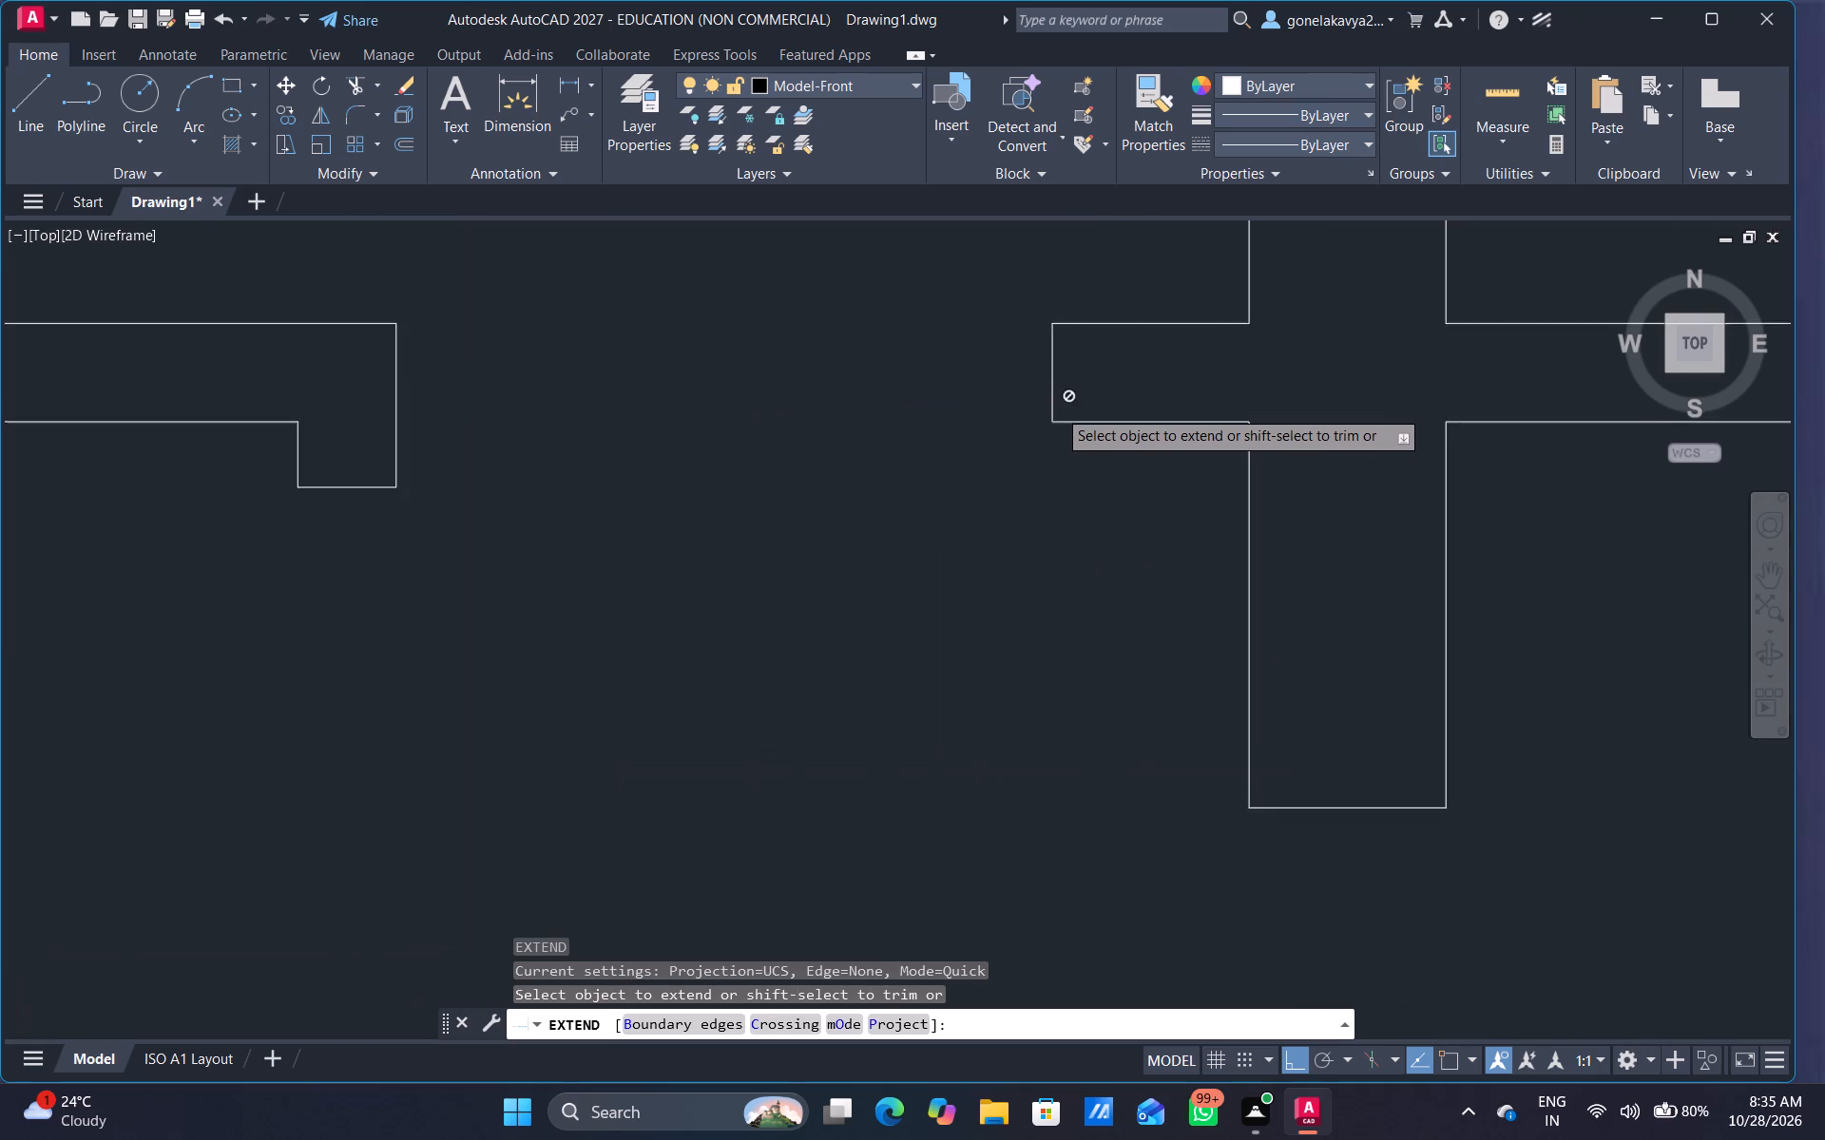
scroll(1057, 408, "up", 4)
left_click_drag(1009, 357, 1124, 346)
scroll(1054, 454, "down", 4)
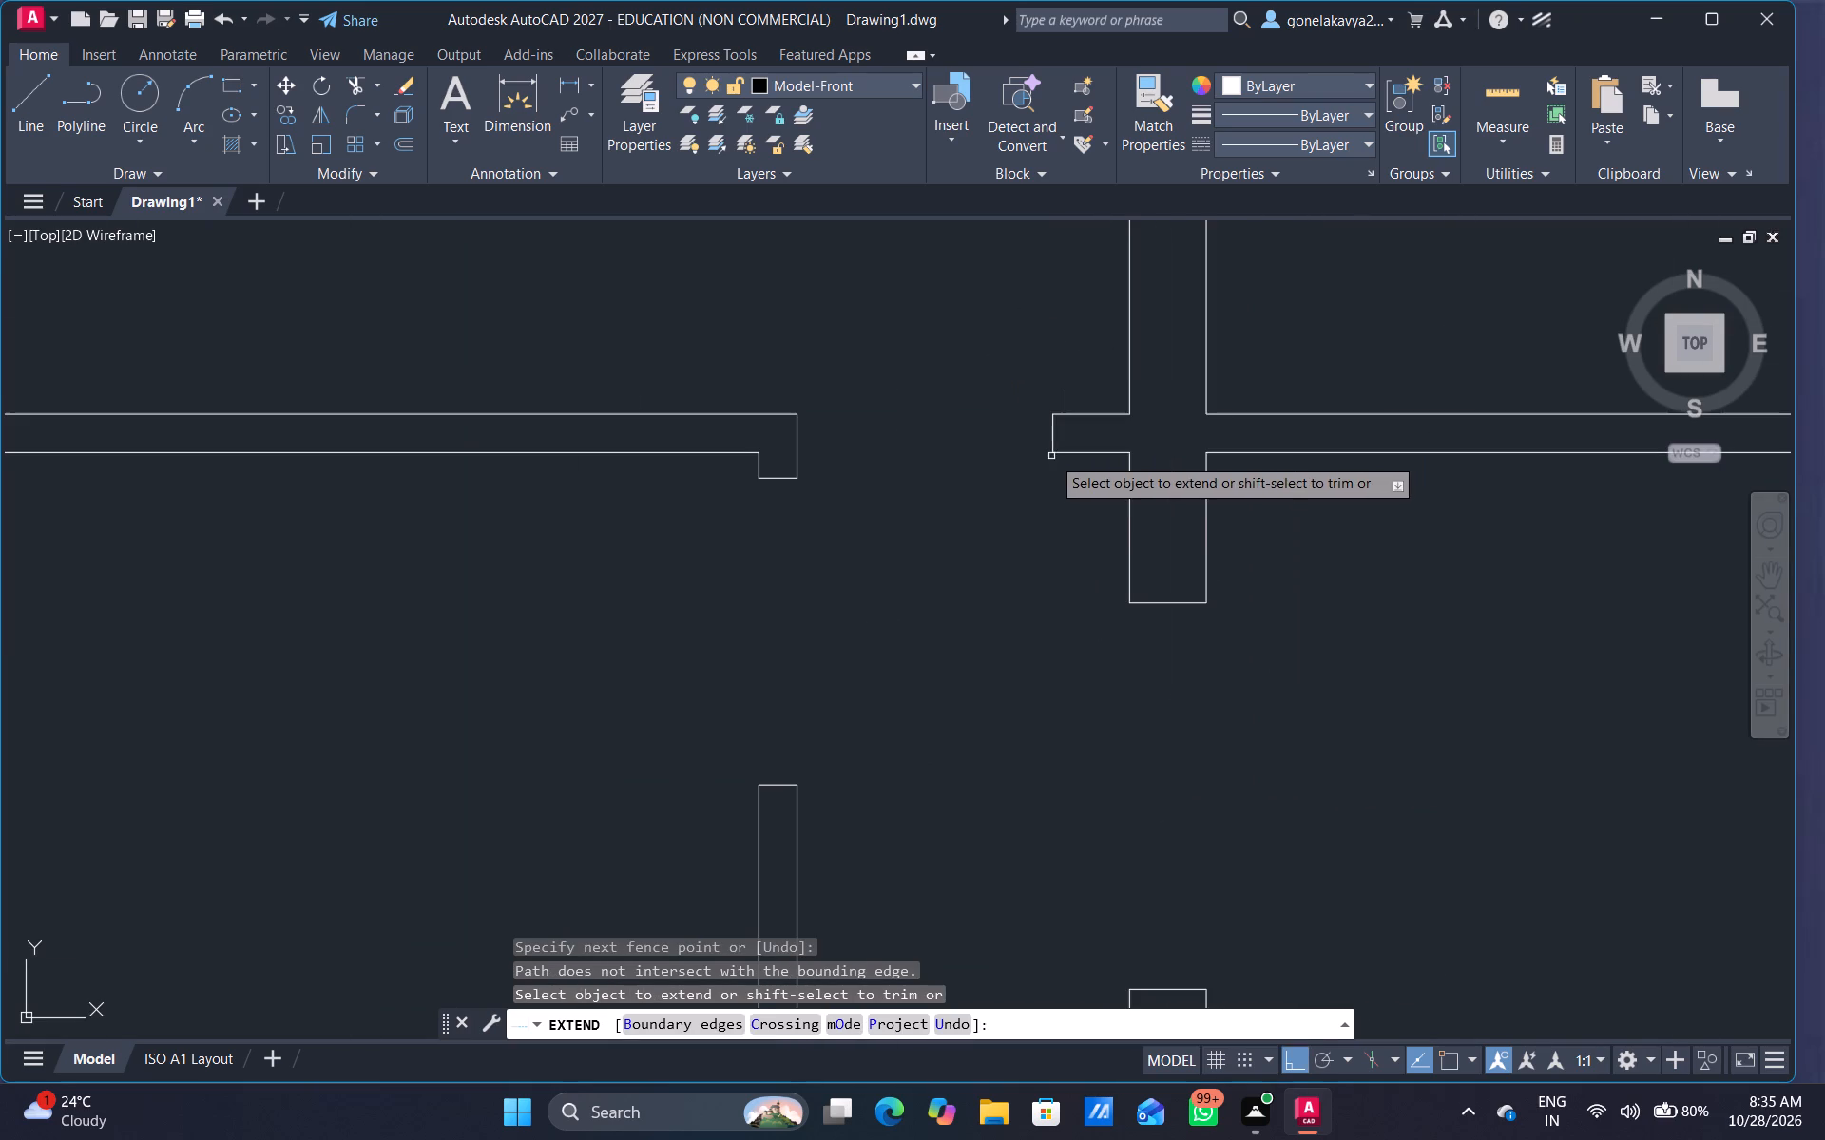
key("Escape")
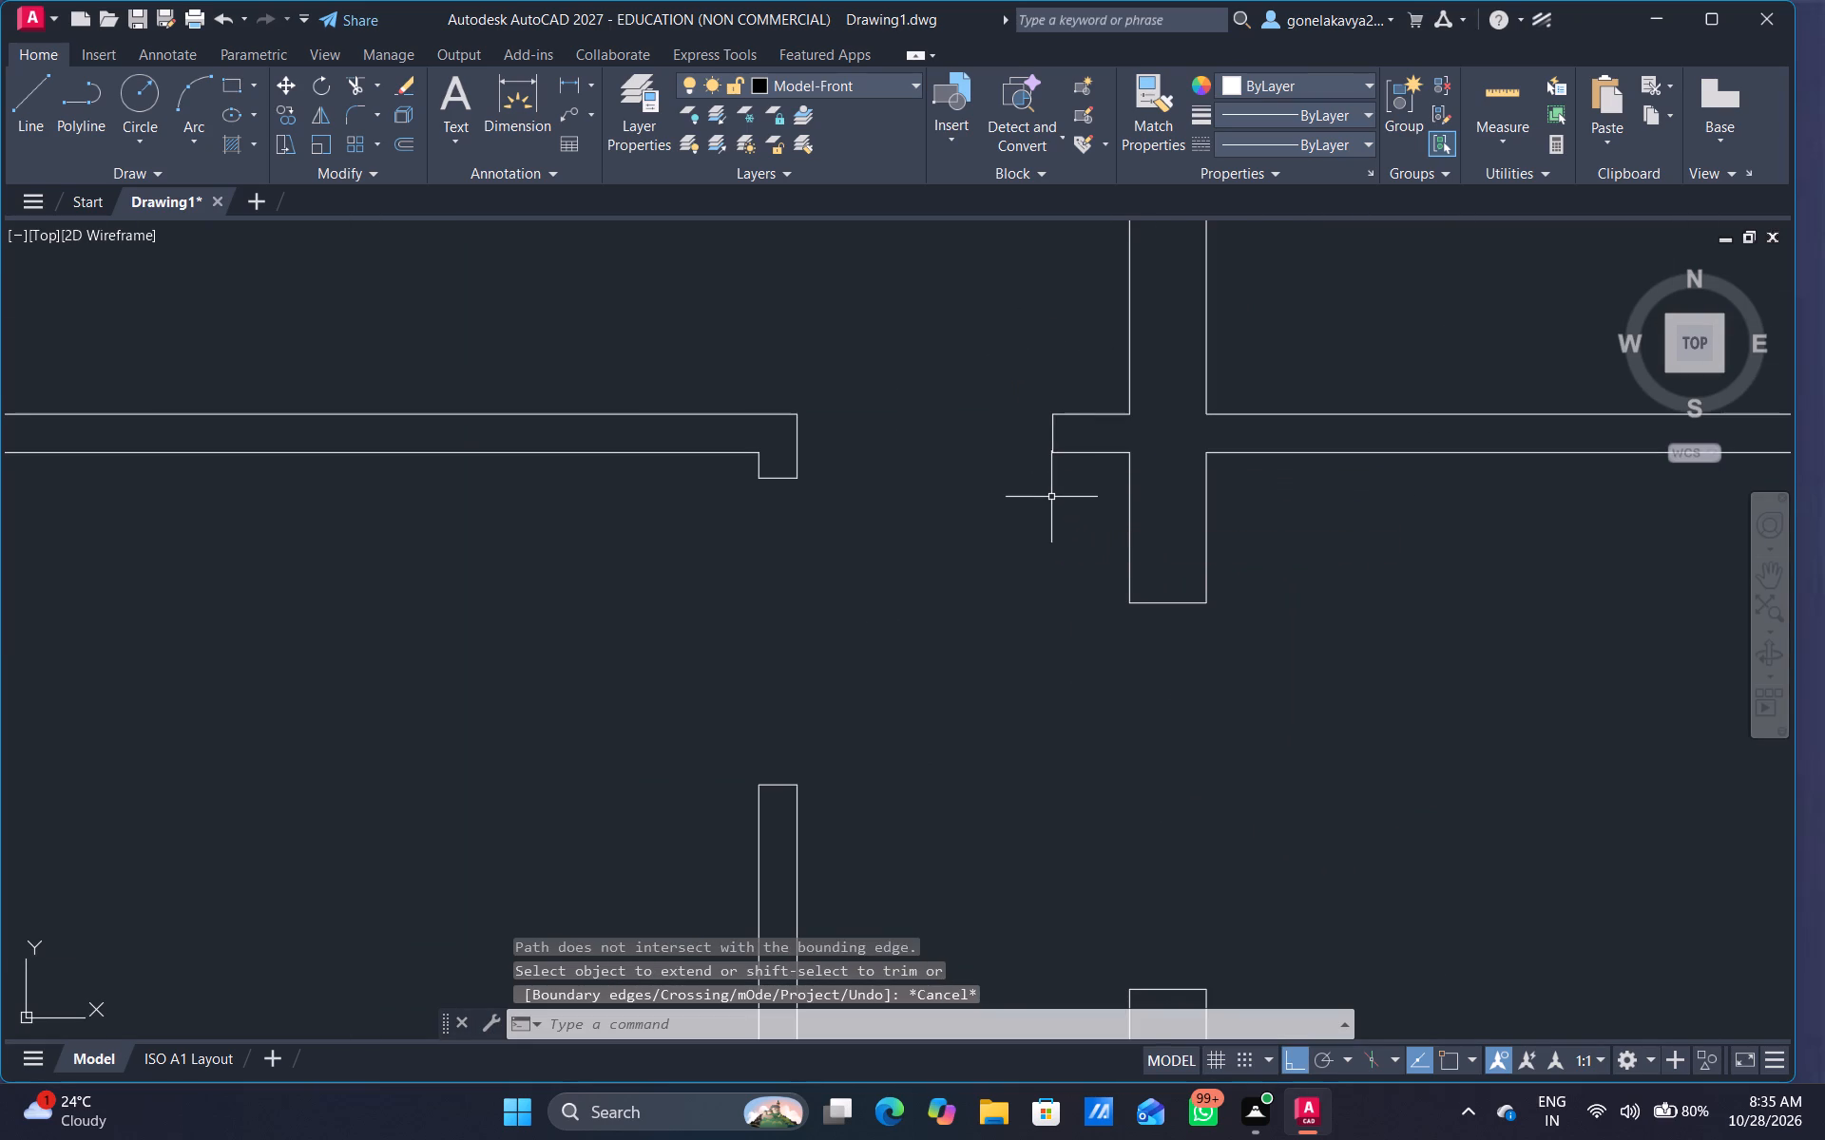
Stretch the end line of the short partition stub about 19'-6" straight south, past the southern partition.
left_click(1055, 427)
left_click_drag(1051, 455, 1049, 526)
scroll(1038, 964, "down", 6)
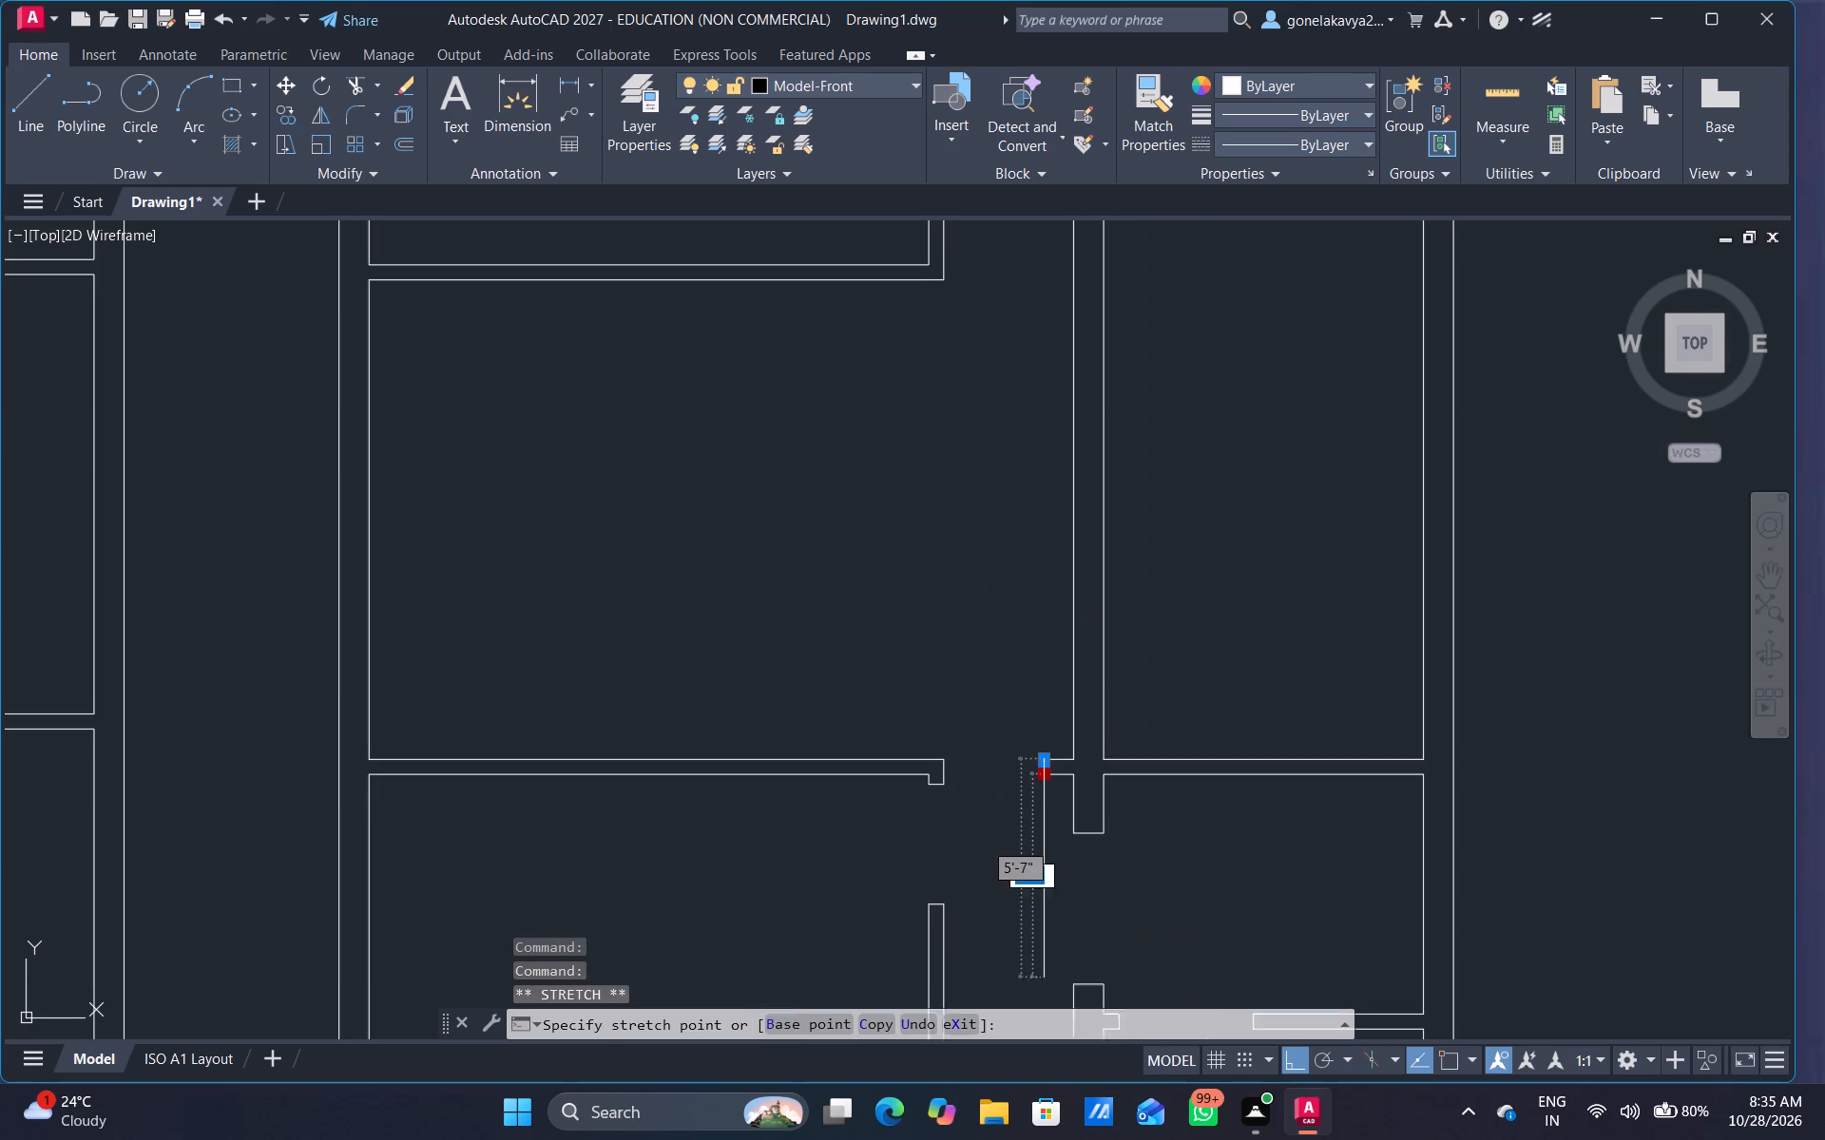
middle_click_drag(1030, 996, 921, 208)
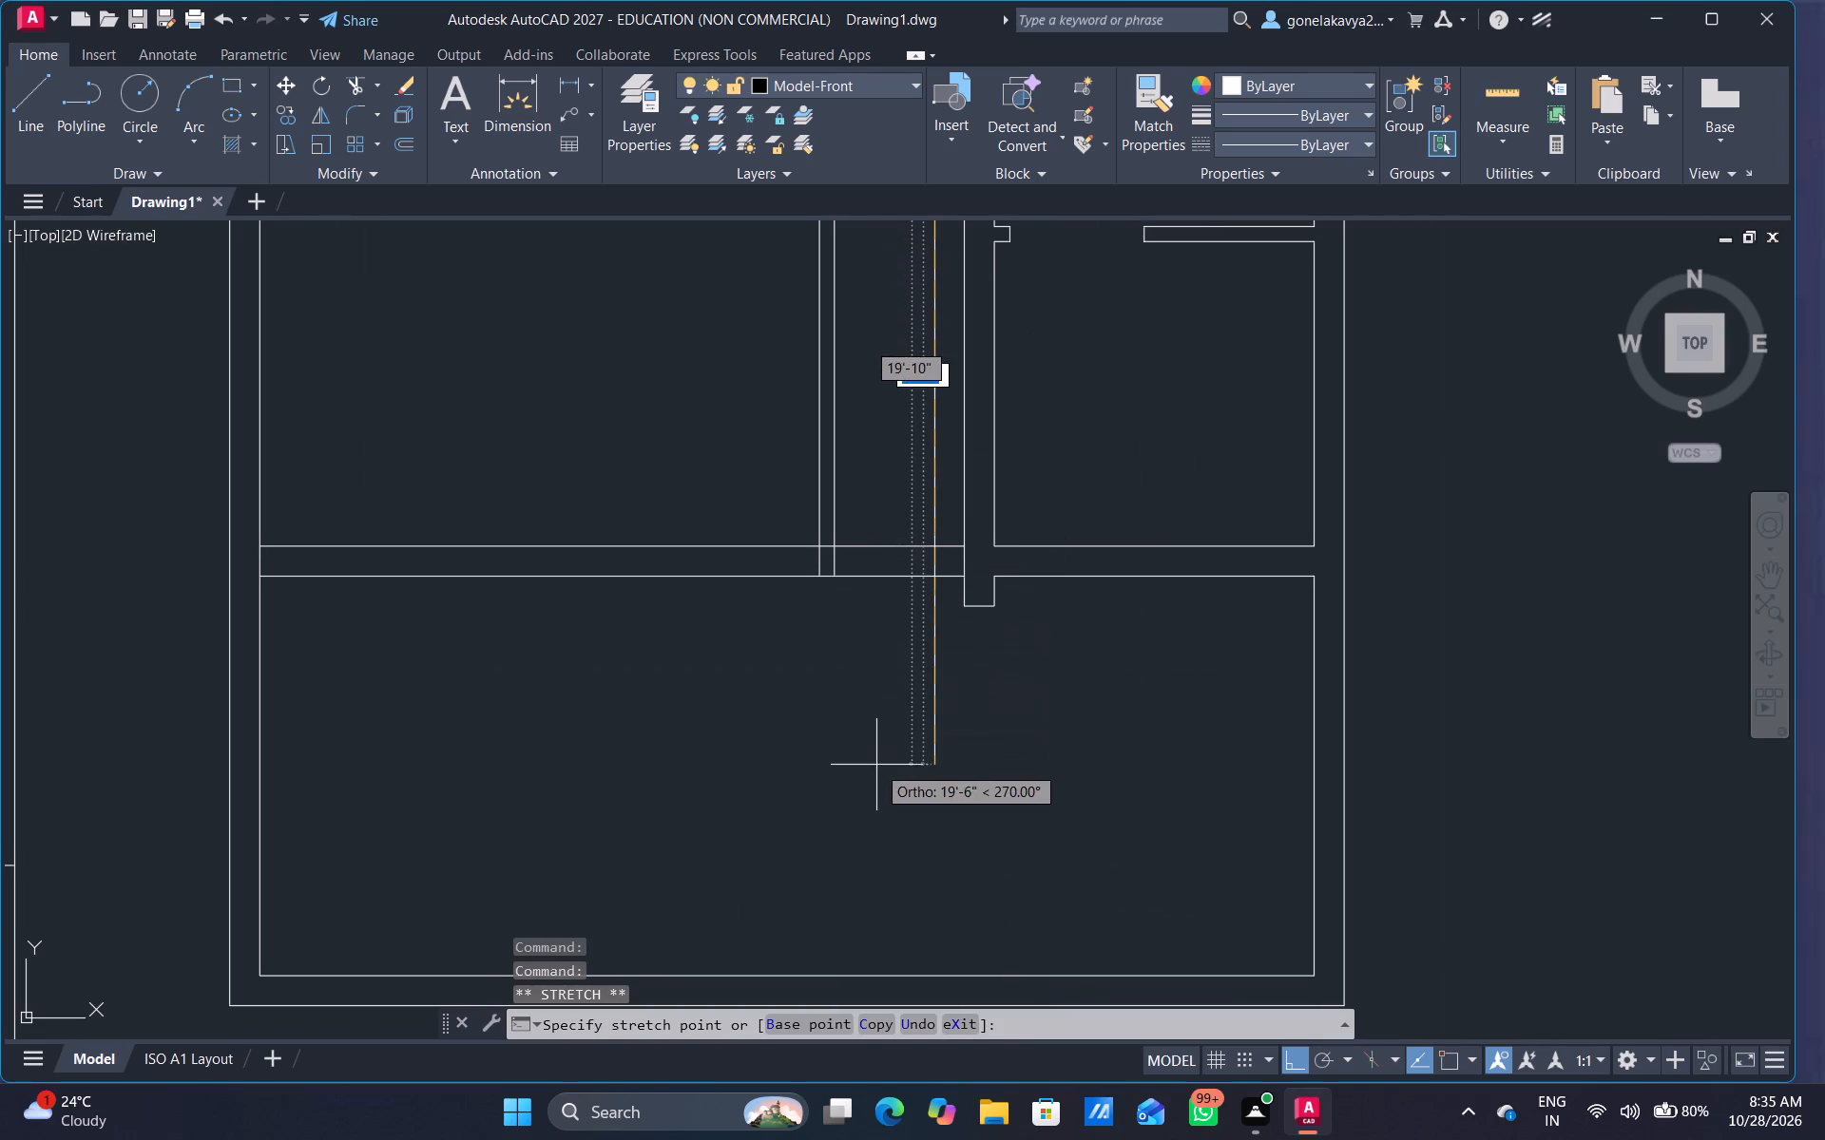
left_click(876, 765)
Trim the stretched line and the southern partition's lines across the passage, forming an opening with a short stub on its east side.
key("1")
key("Escape")
type("`tr")
key("space")
left_click_drag(1023, 677, 917, 703)
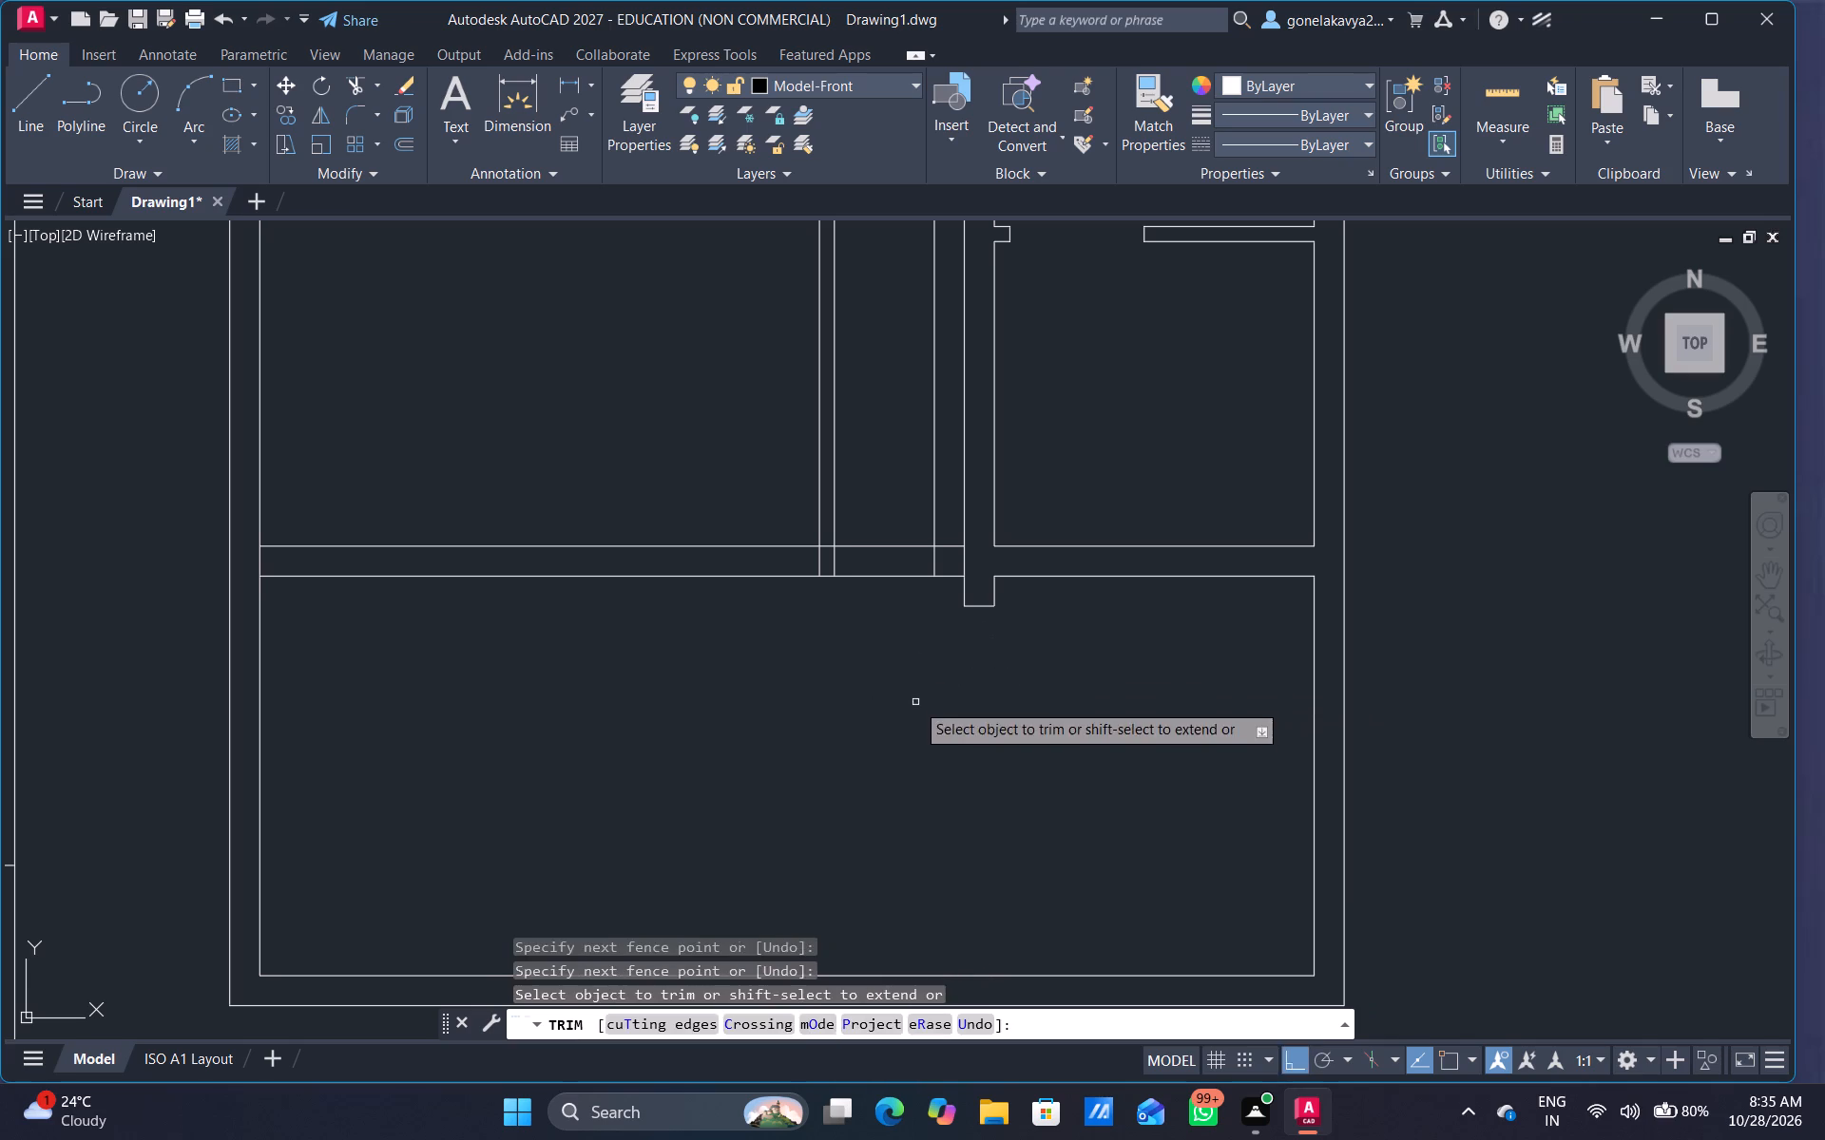
left_click_drag(904, 641, 884, 530)
scroll(913, 520, "down", 2)
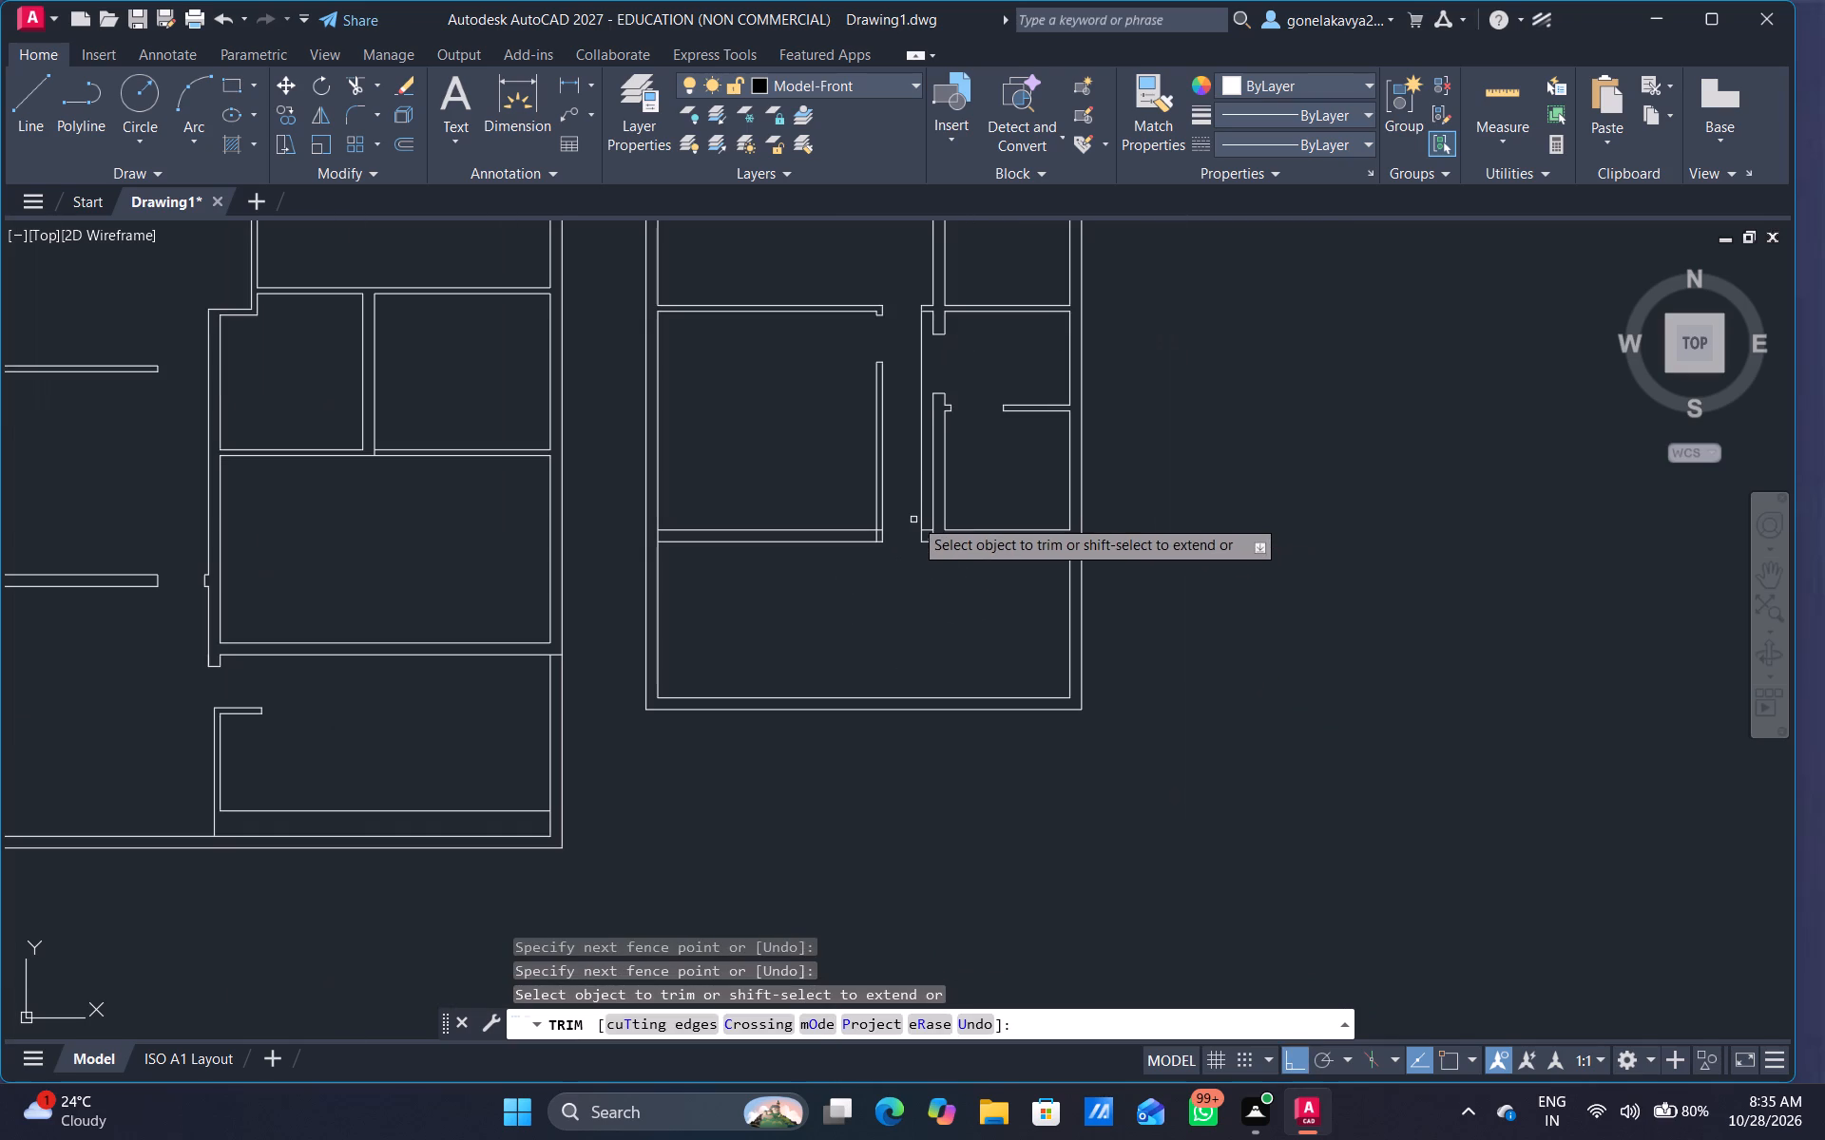
left_click(922, 482)
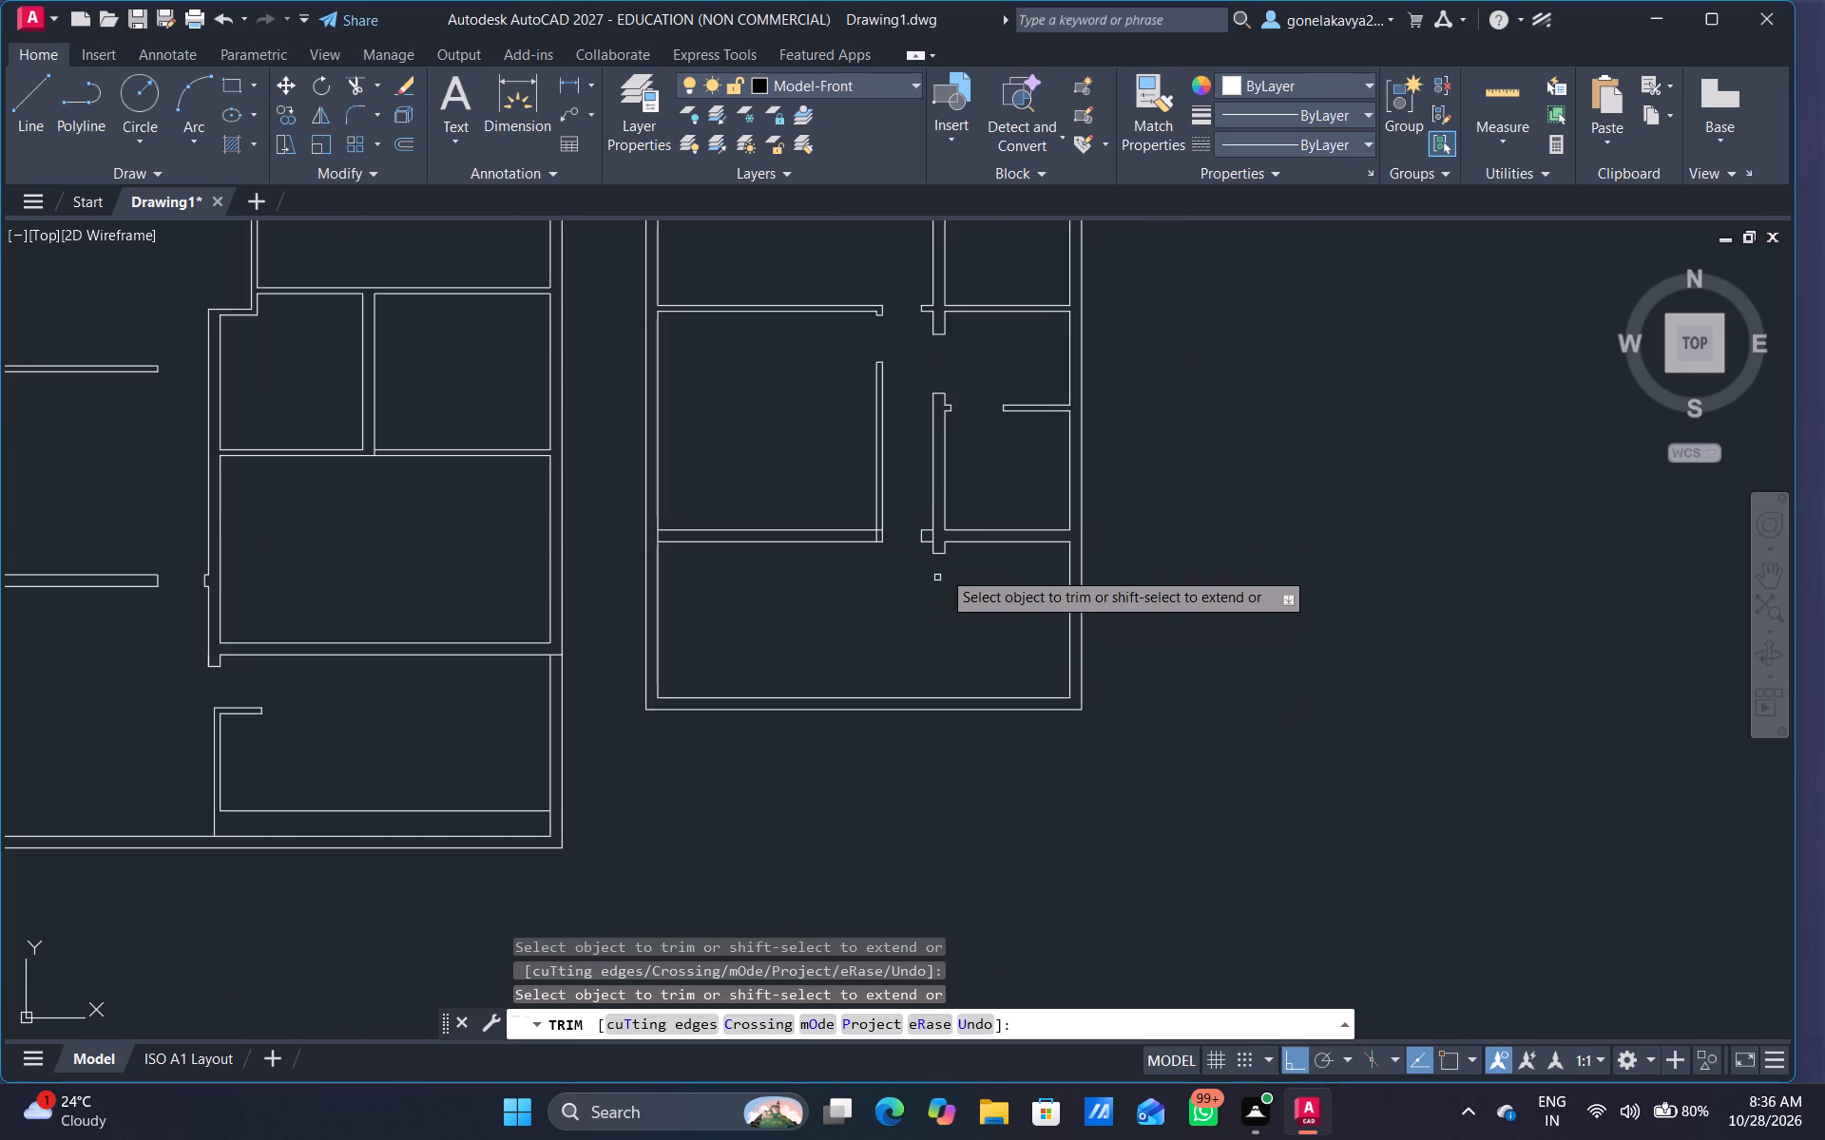
Trim the overlapping lines where the southern partition meets both passage walls and the inner line of the west exterior wall.
scroll(948, 528, "up", 5)
left_click_drag(763, 603, 807, 593)
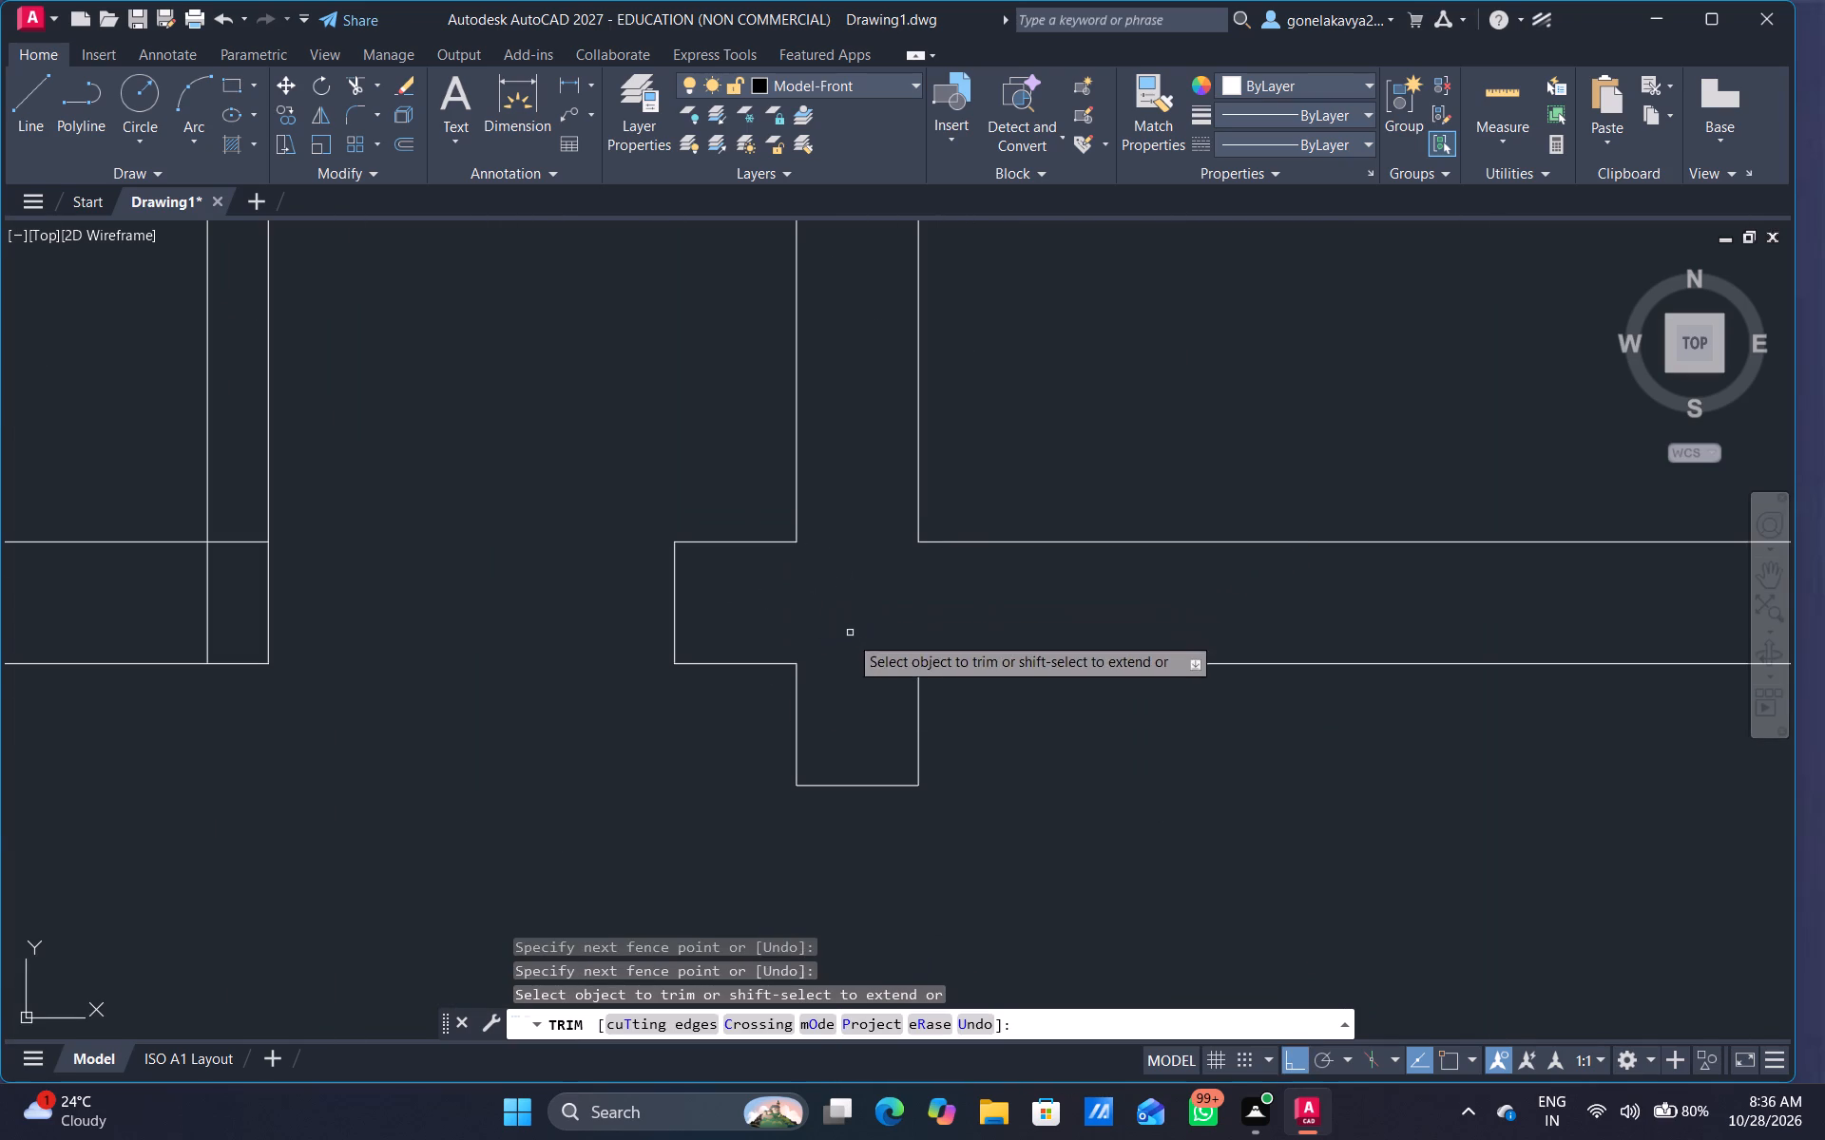
scroll(711, 694, "down", 3)
scroll(589, 659, "up", 5)
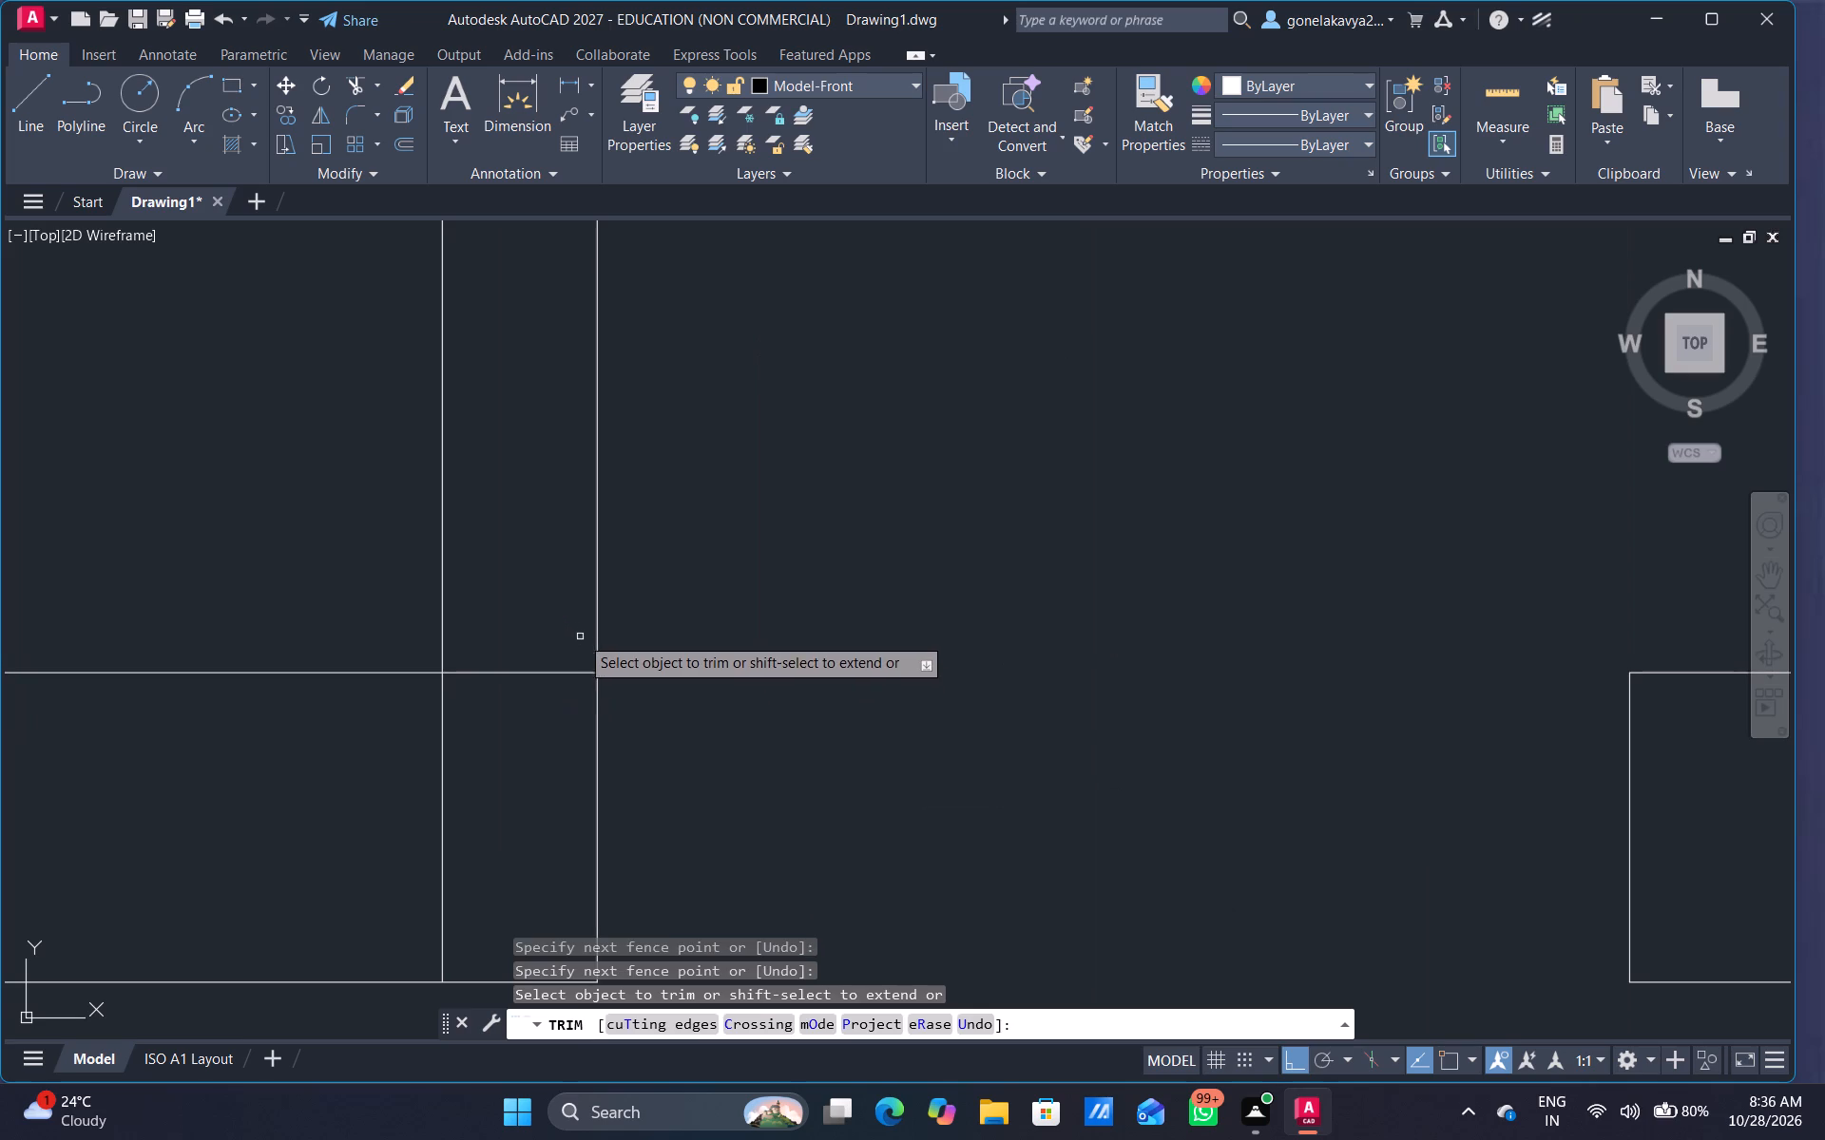
left_click_drag(559, 625, 393, 766)
scroll(699, 792, "down", 7)
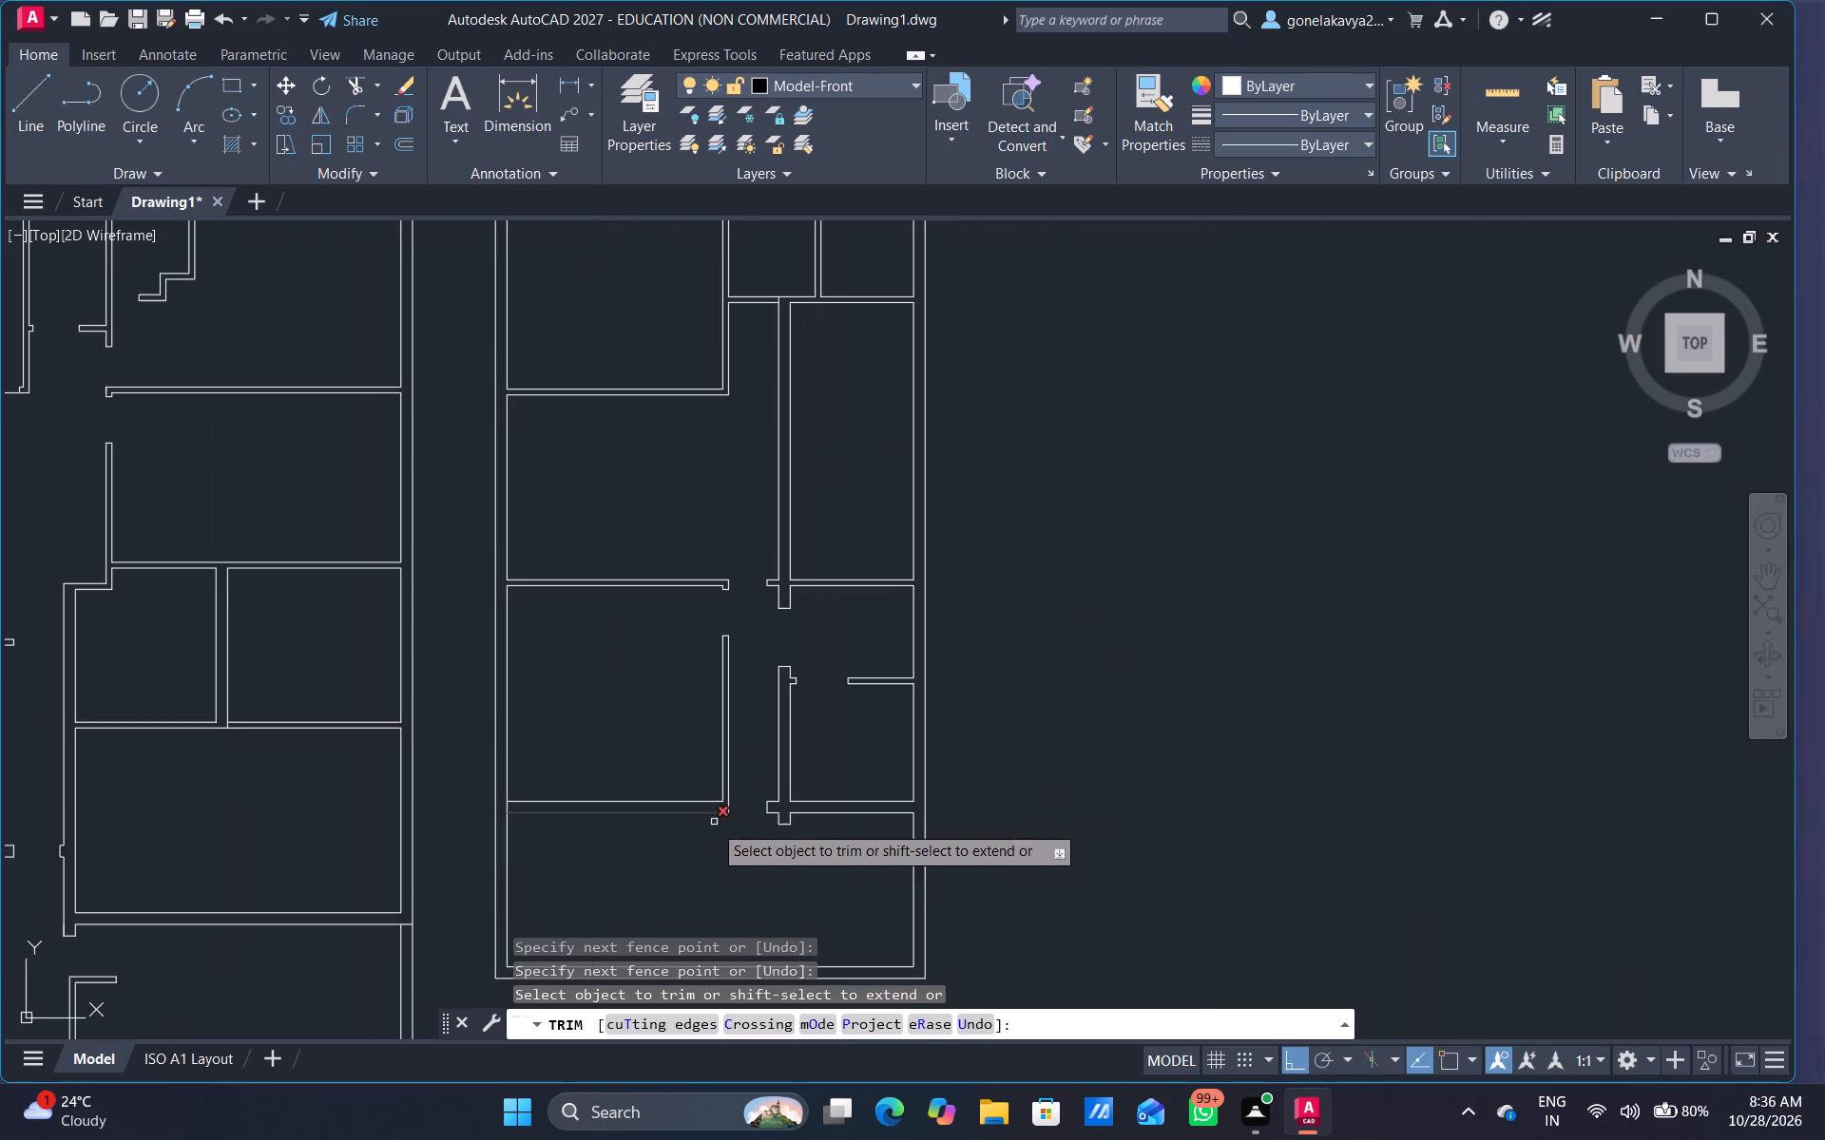
middle_click_drag(493, 853, 583, 717)
scroll(618, 692, "up", 5)
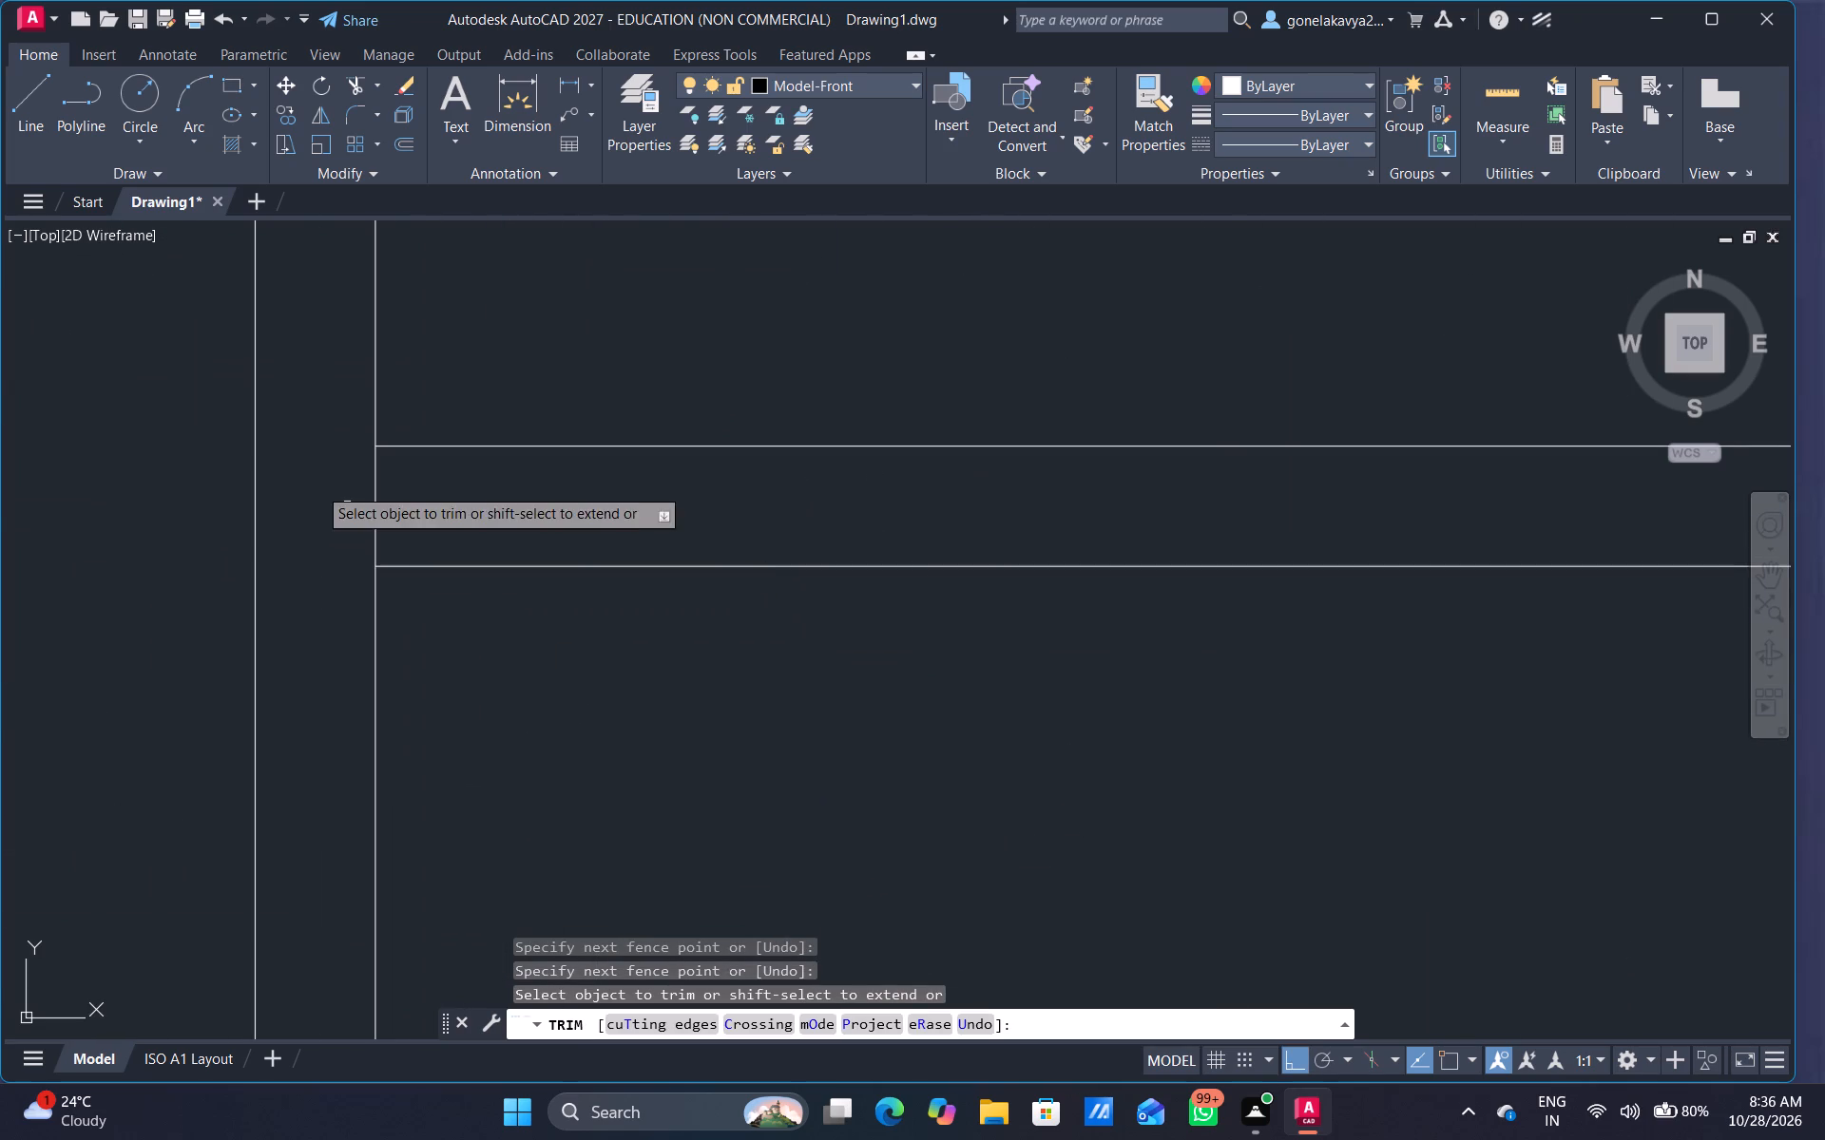
left_click_drag(279, 463, 482, 507)
Examine the second plan from north to south beside the first plan for remaining overlaps, and end trimming.
scroll(491, 534, "down", 5)
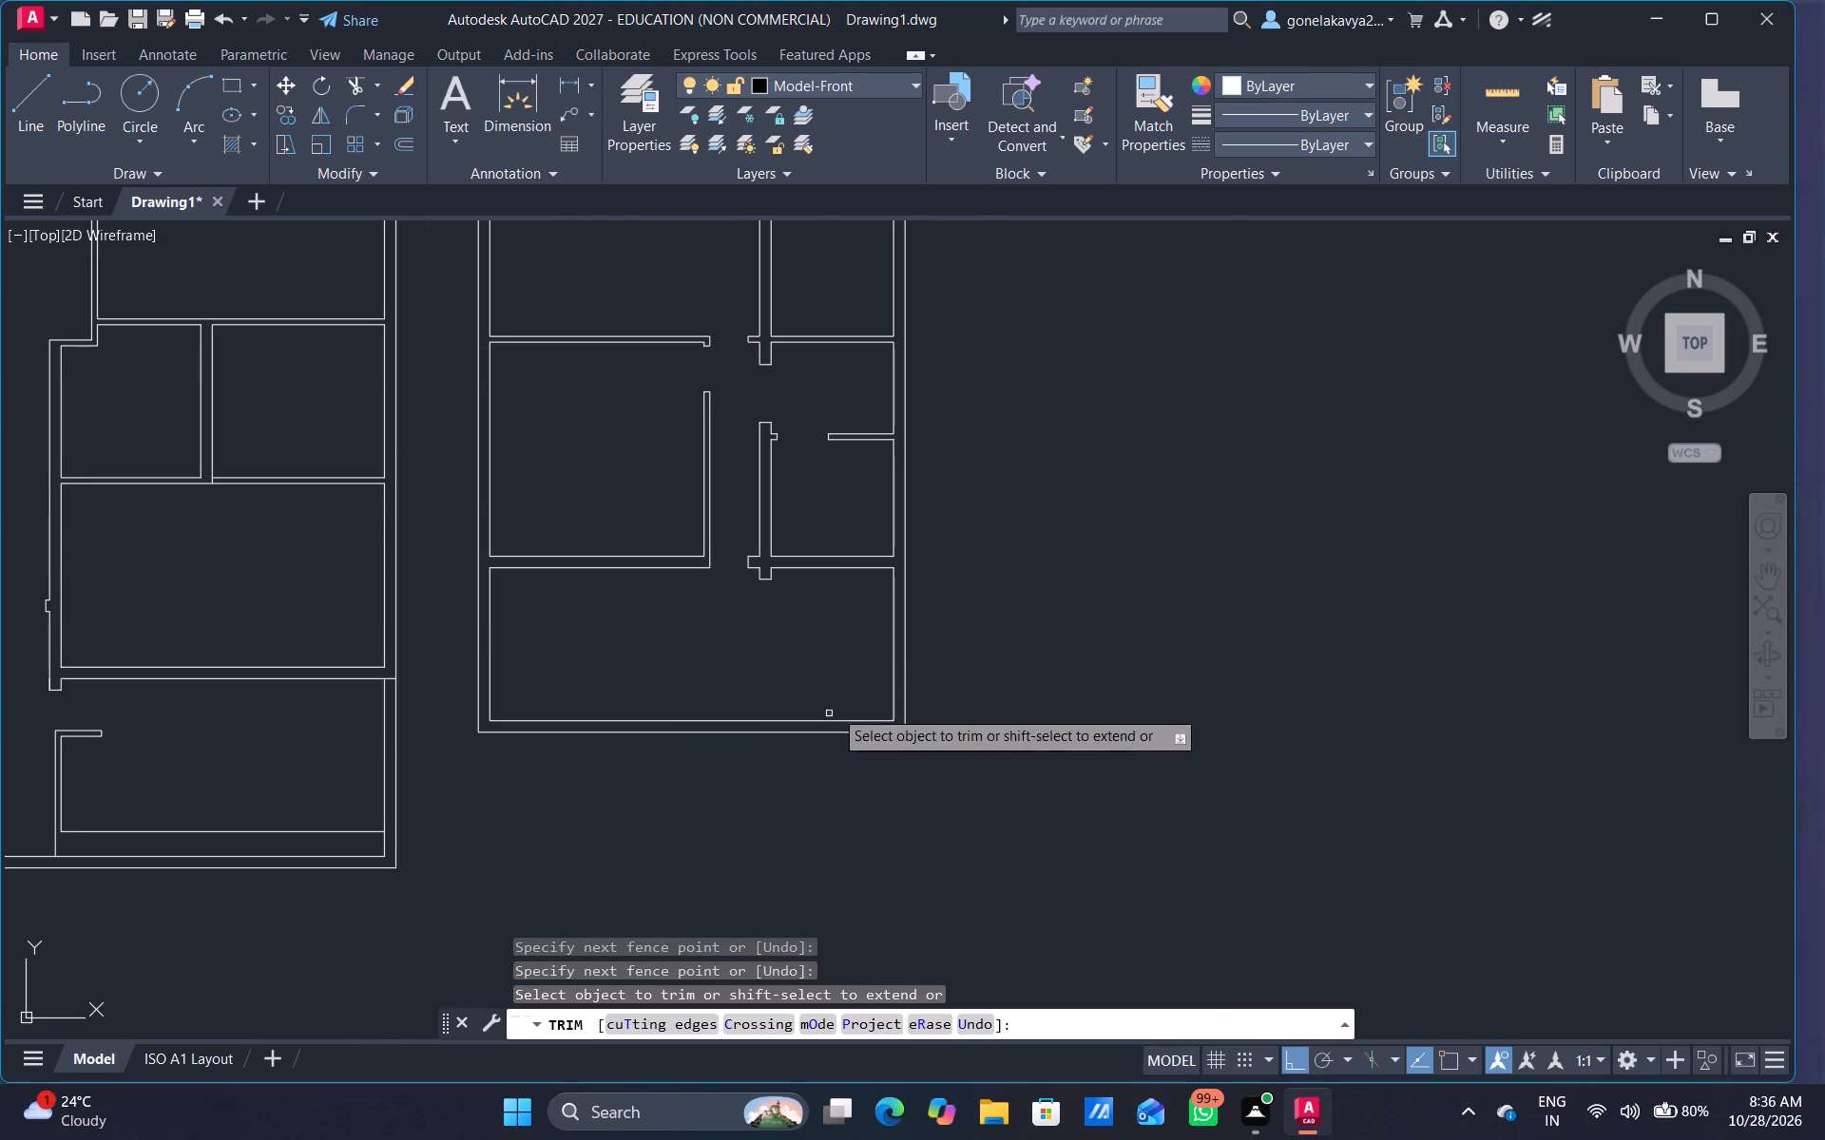
middle_click_drag(855, 674, 882, 982)
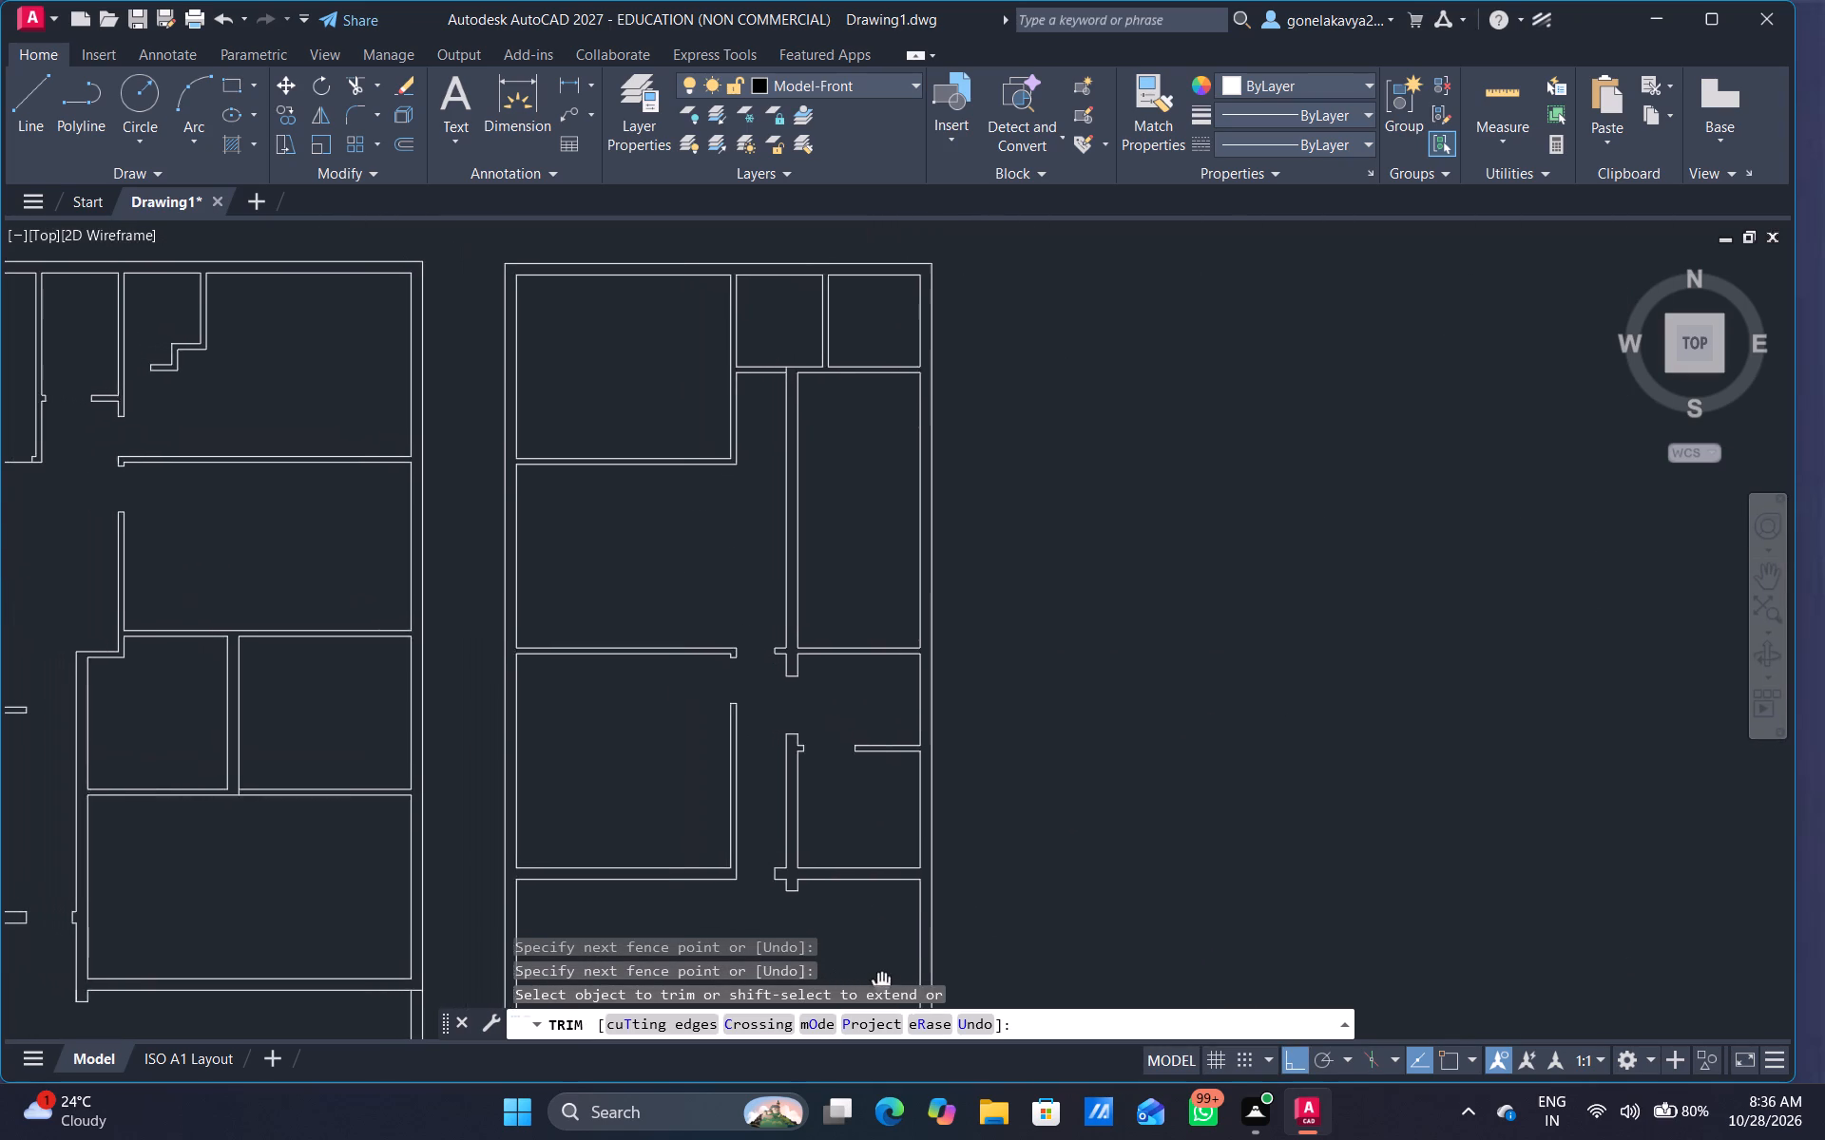
middle_click_drag(882, 982, 899, 898)
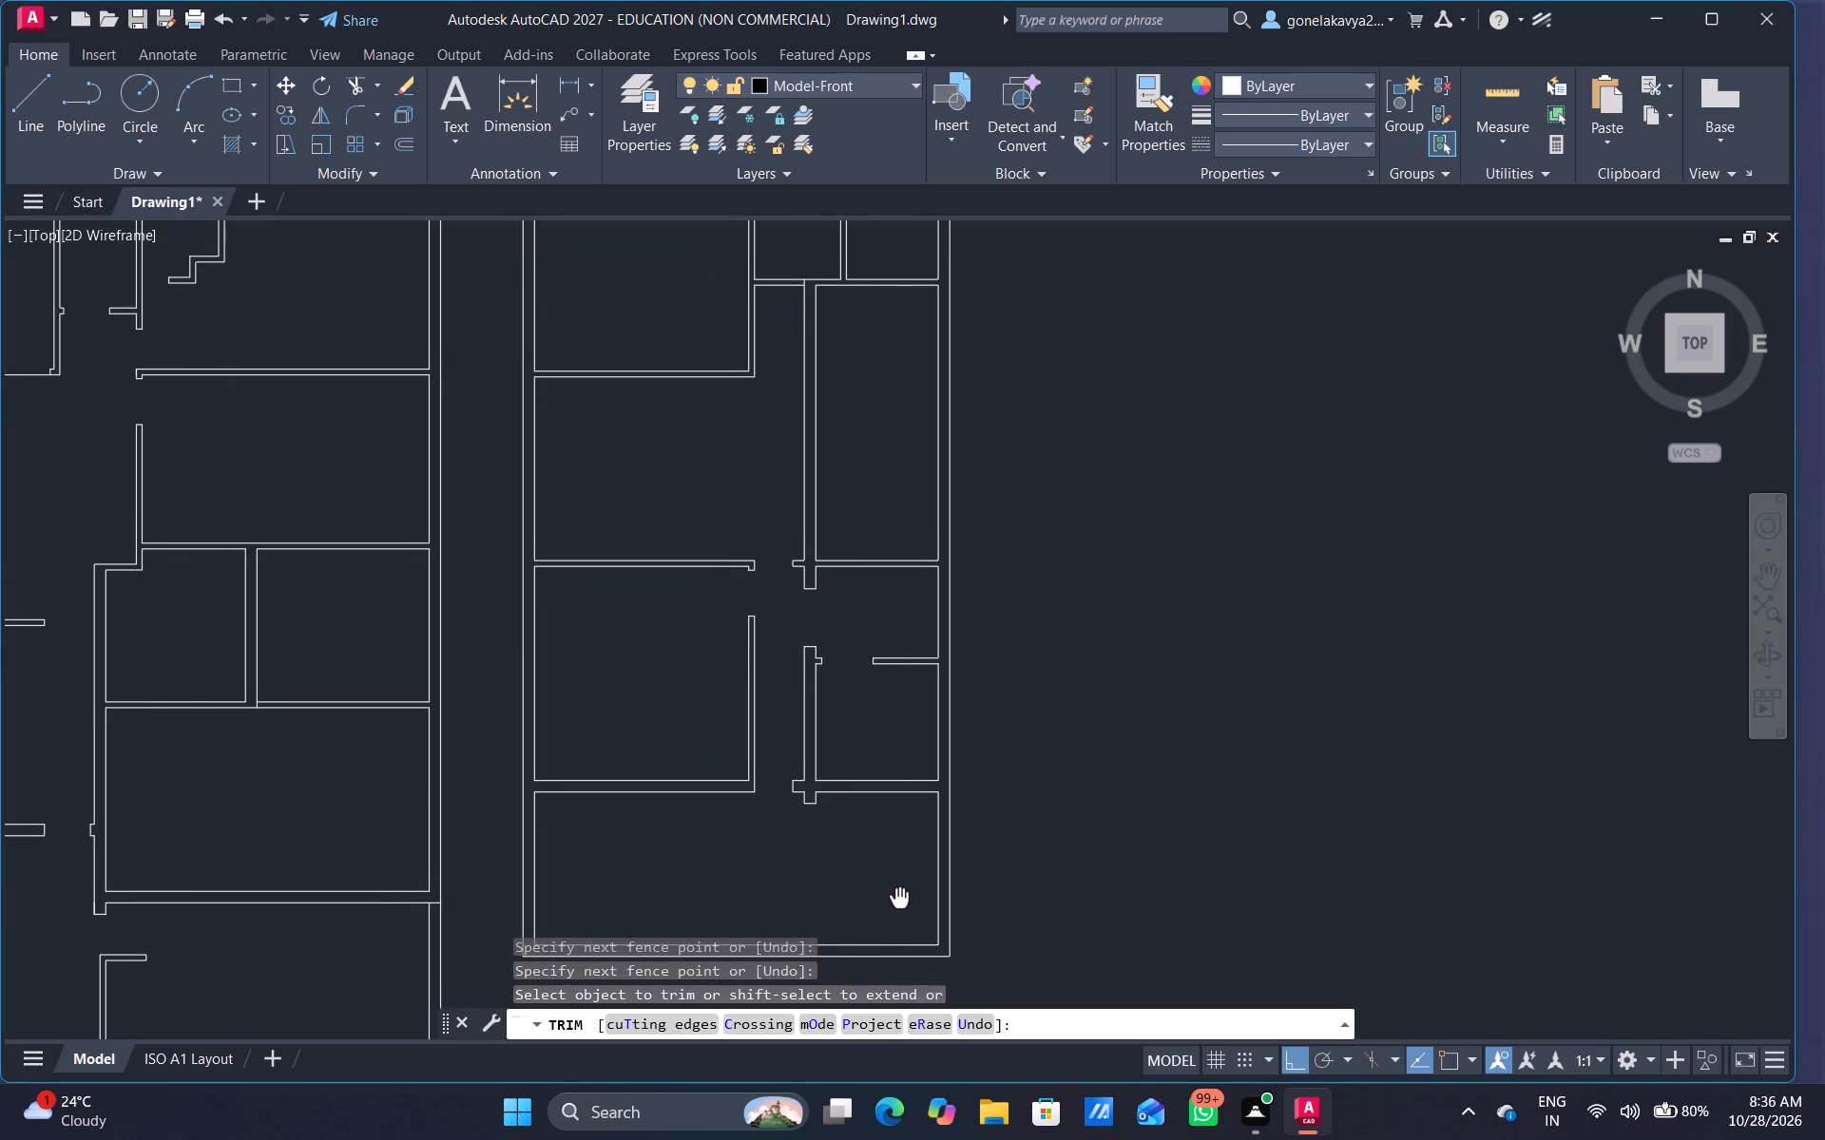
scroll(897, 899, "down", 1)
middle_click_drag(1009, 826, 1069, 697)
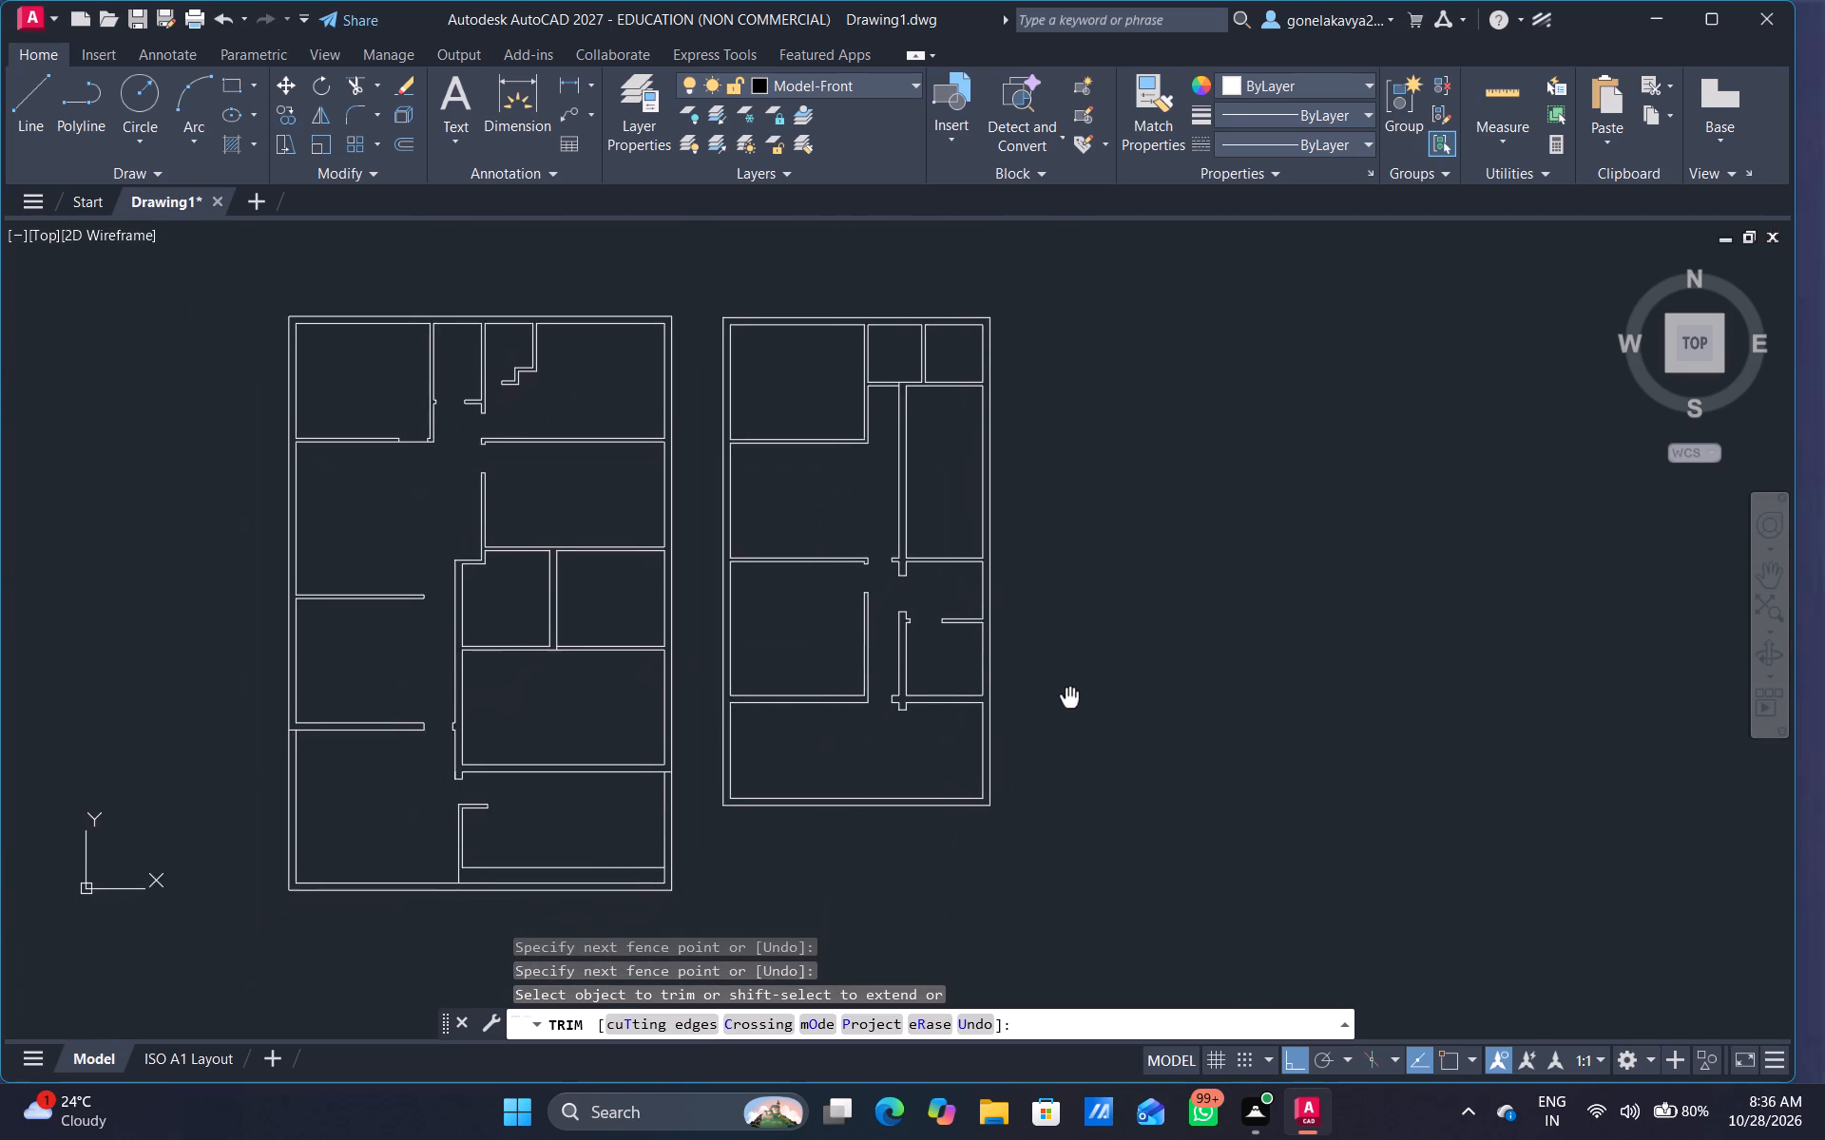
middle_click_drag(1069, 697, 1107, 660)
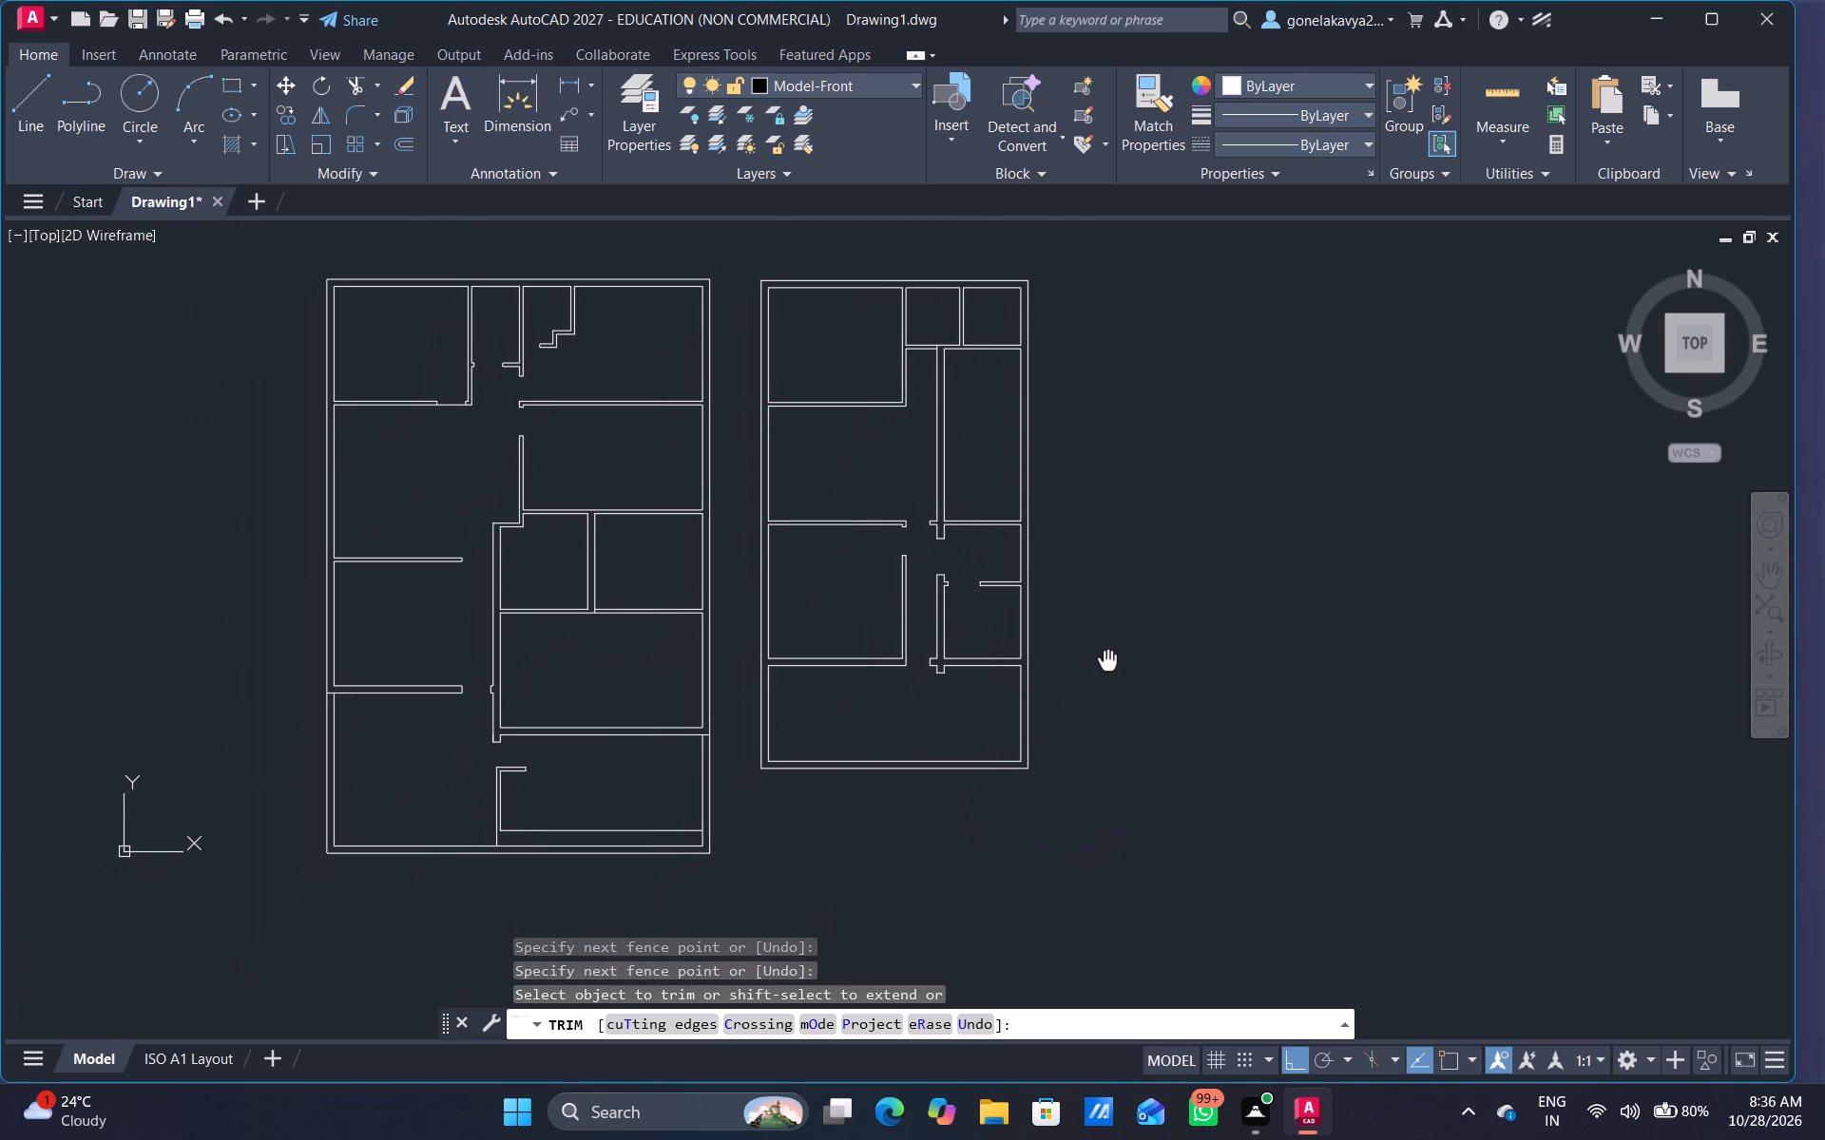
middle_click_drag(1107, 660, 1102, 655)
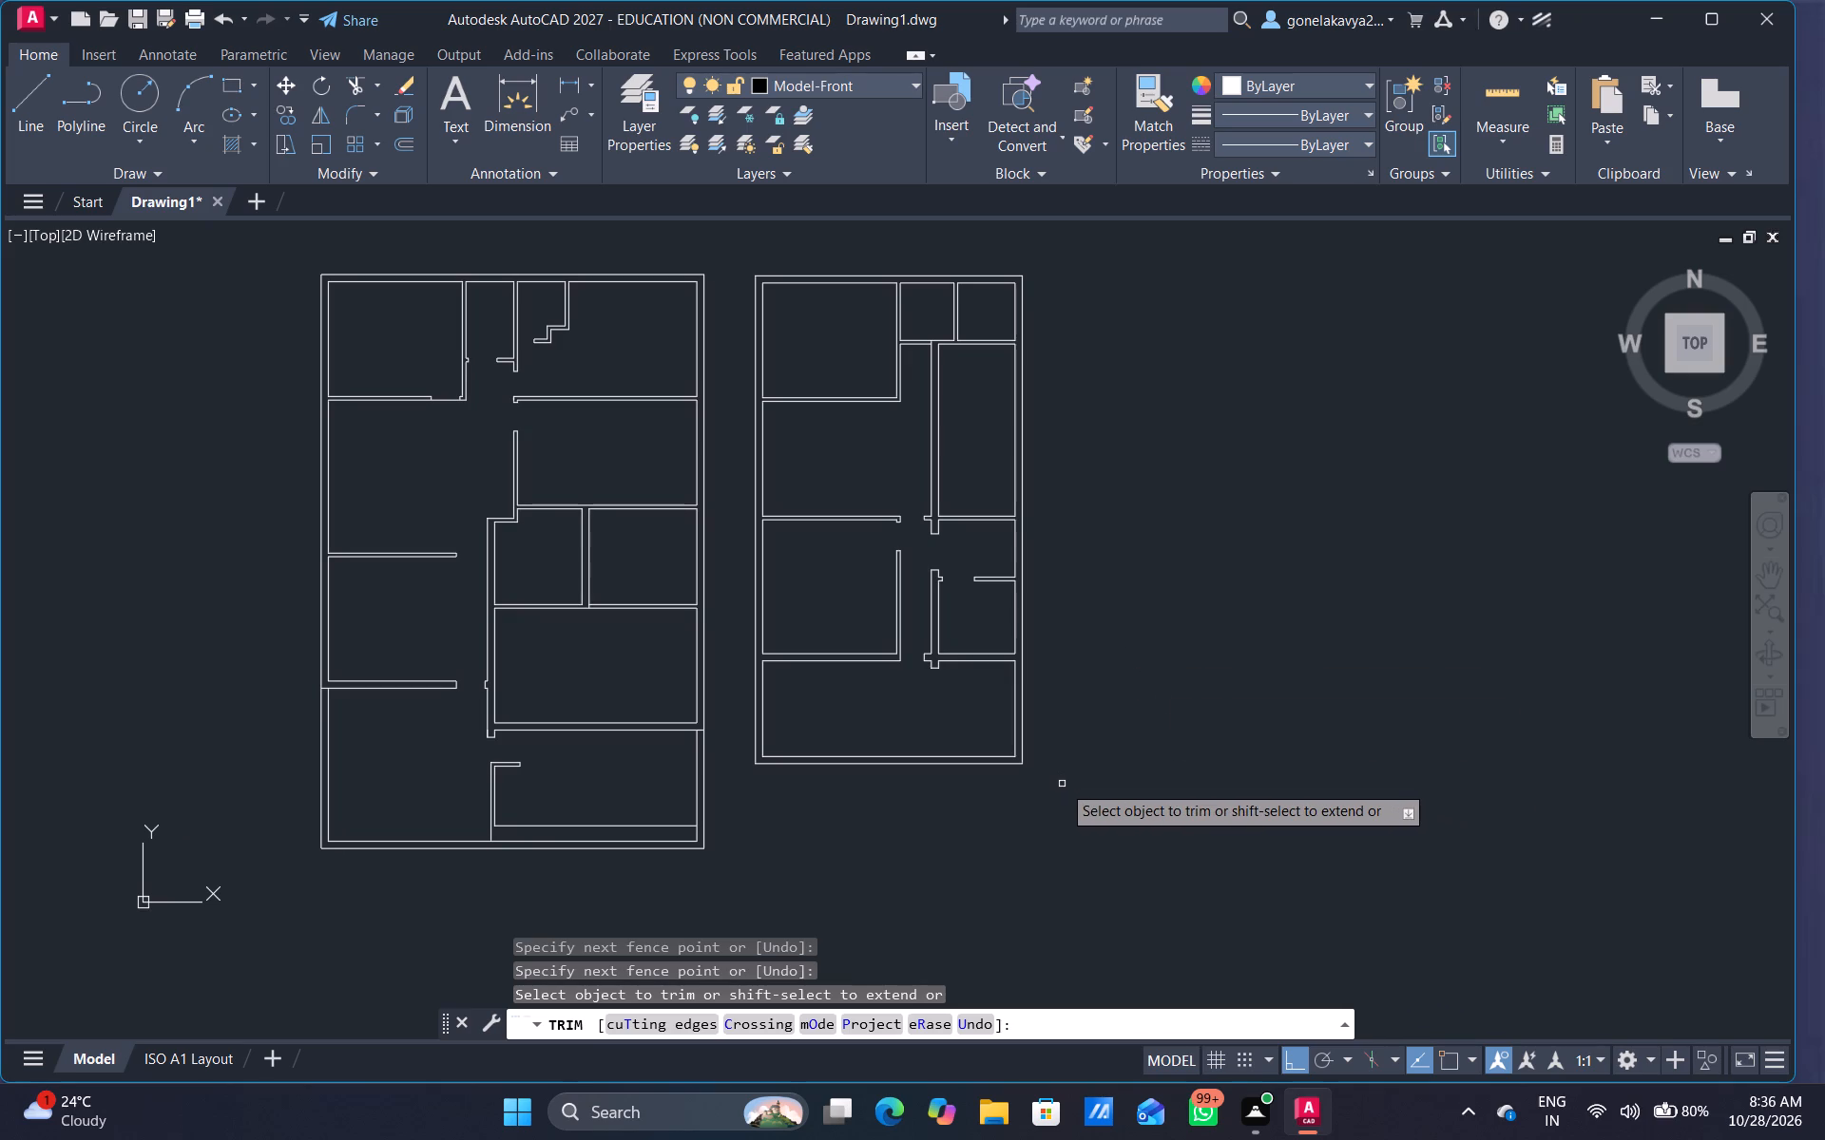
key("Escape")
Offset the east exterior wall's outer line and the southern room's west inner wall line 2' inward.
key("o")
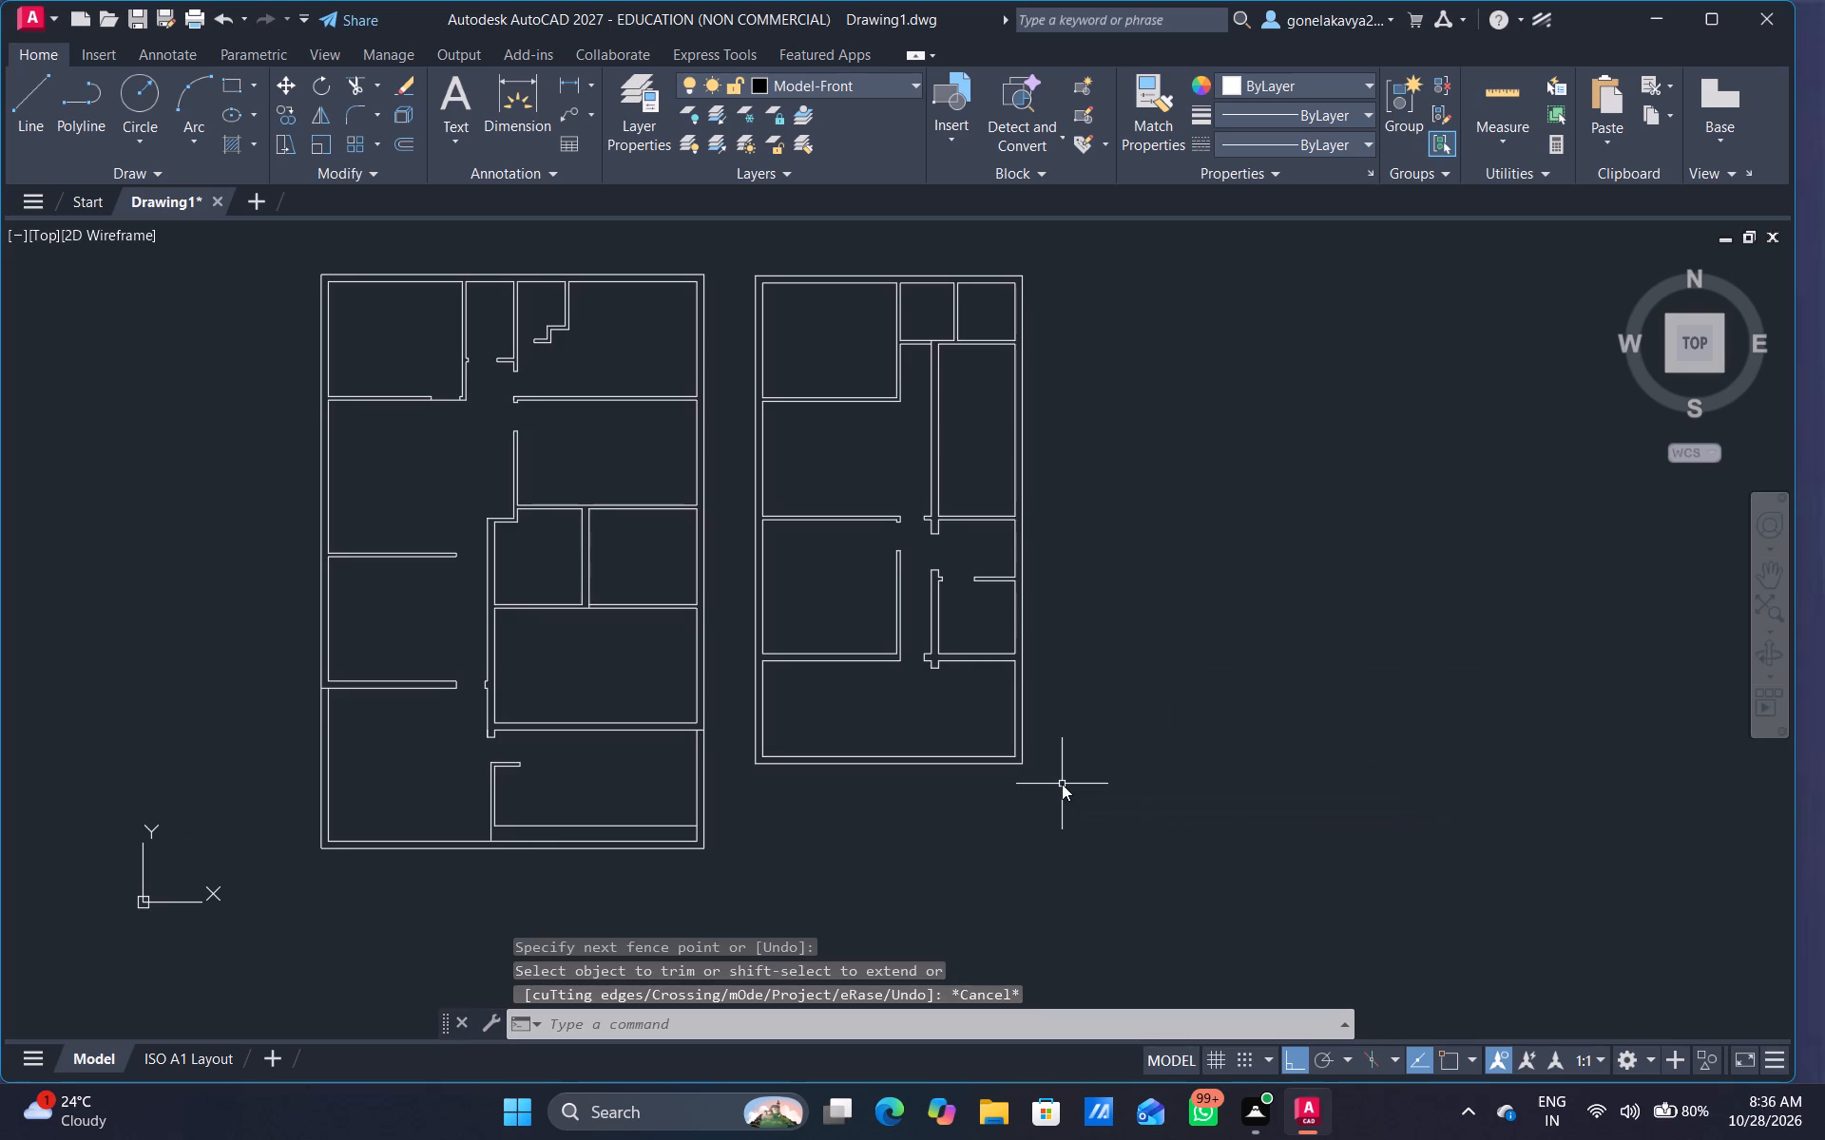
key("Return")
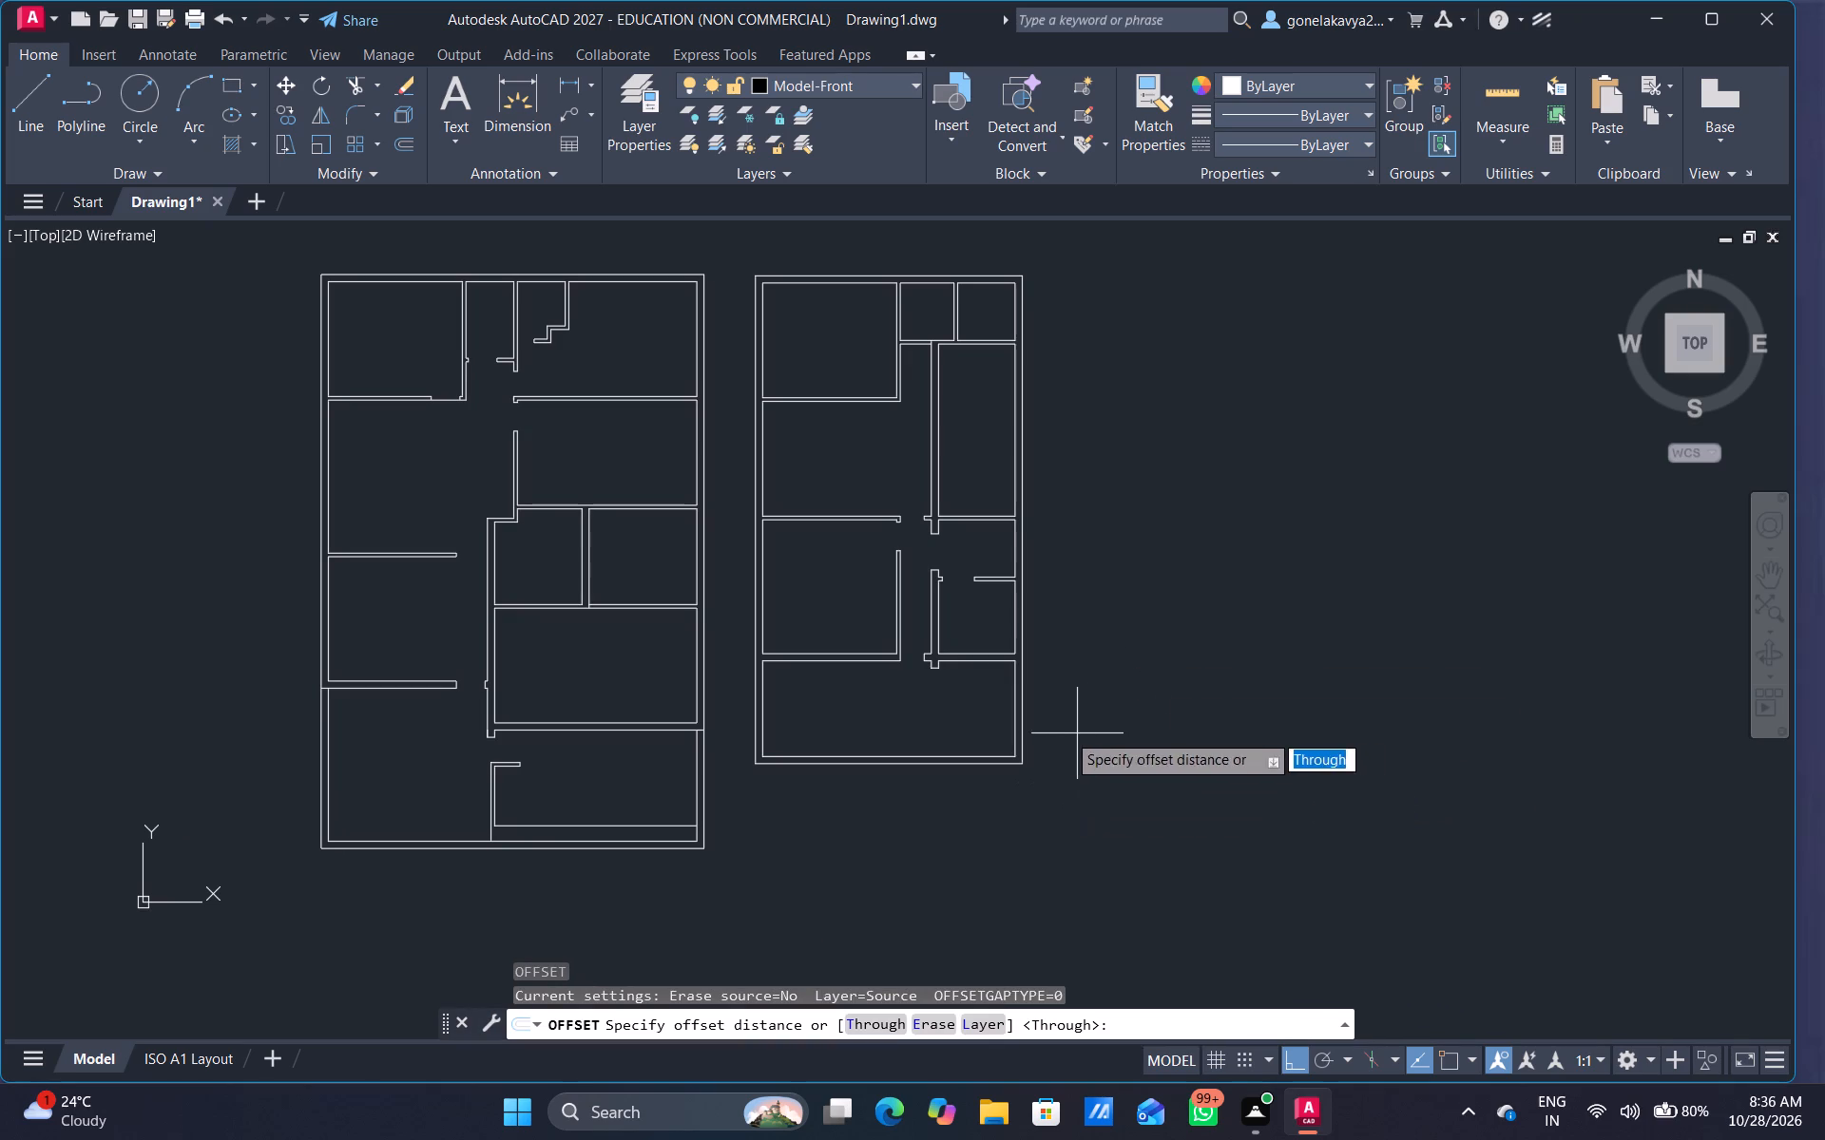
left_click_drag(1066, 731, 1024, 763)
left_click(1007, 783)
left_click(1019, 723)
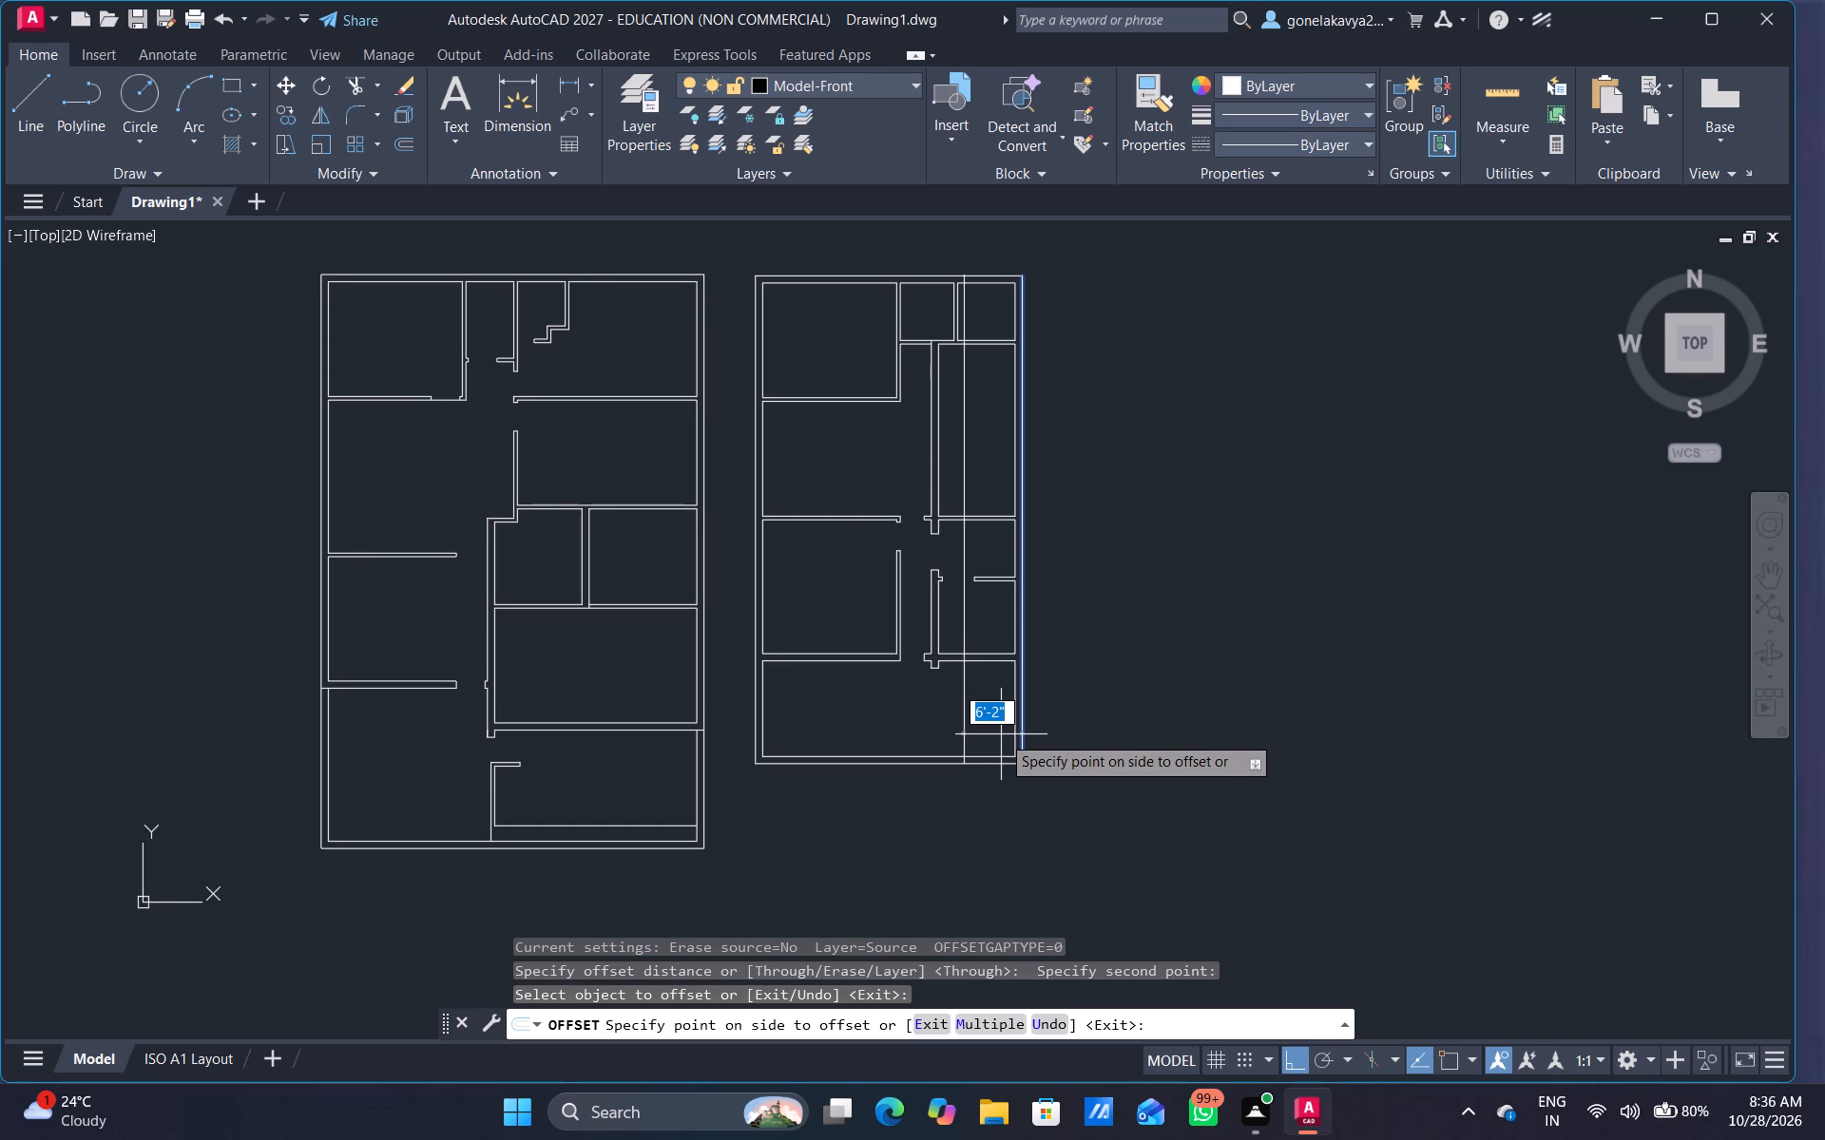
type("2'")
key("Return")
left_click(762, 704)
type("2'")
key("Return")
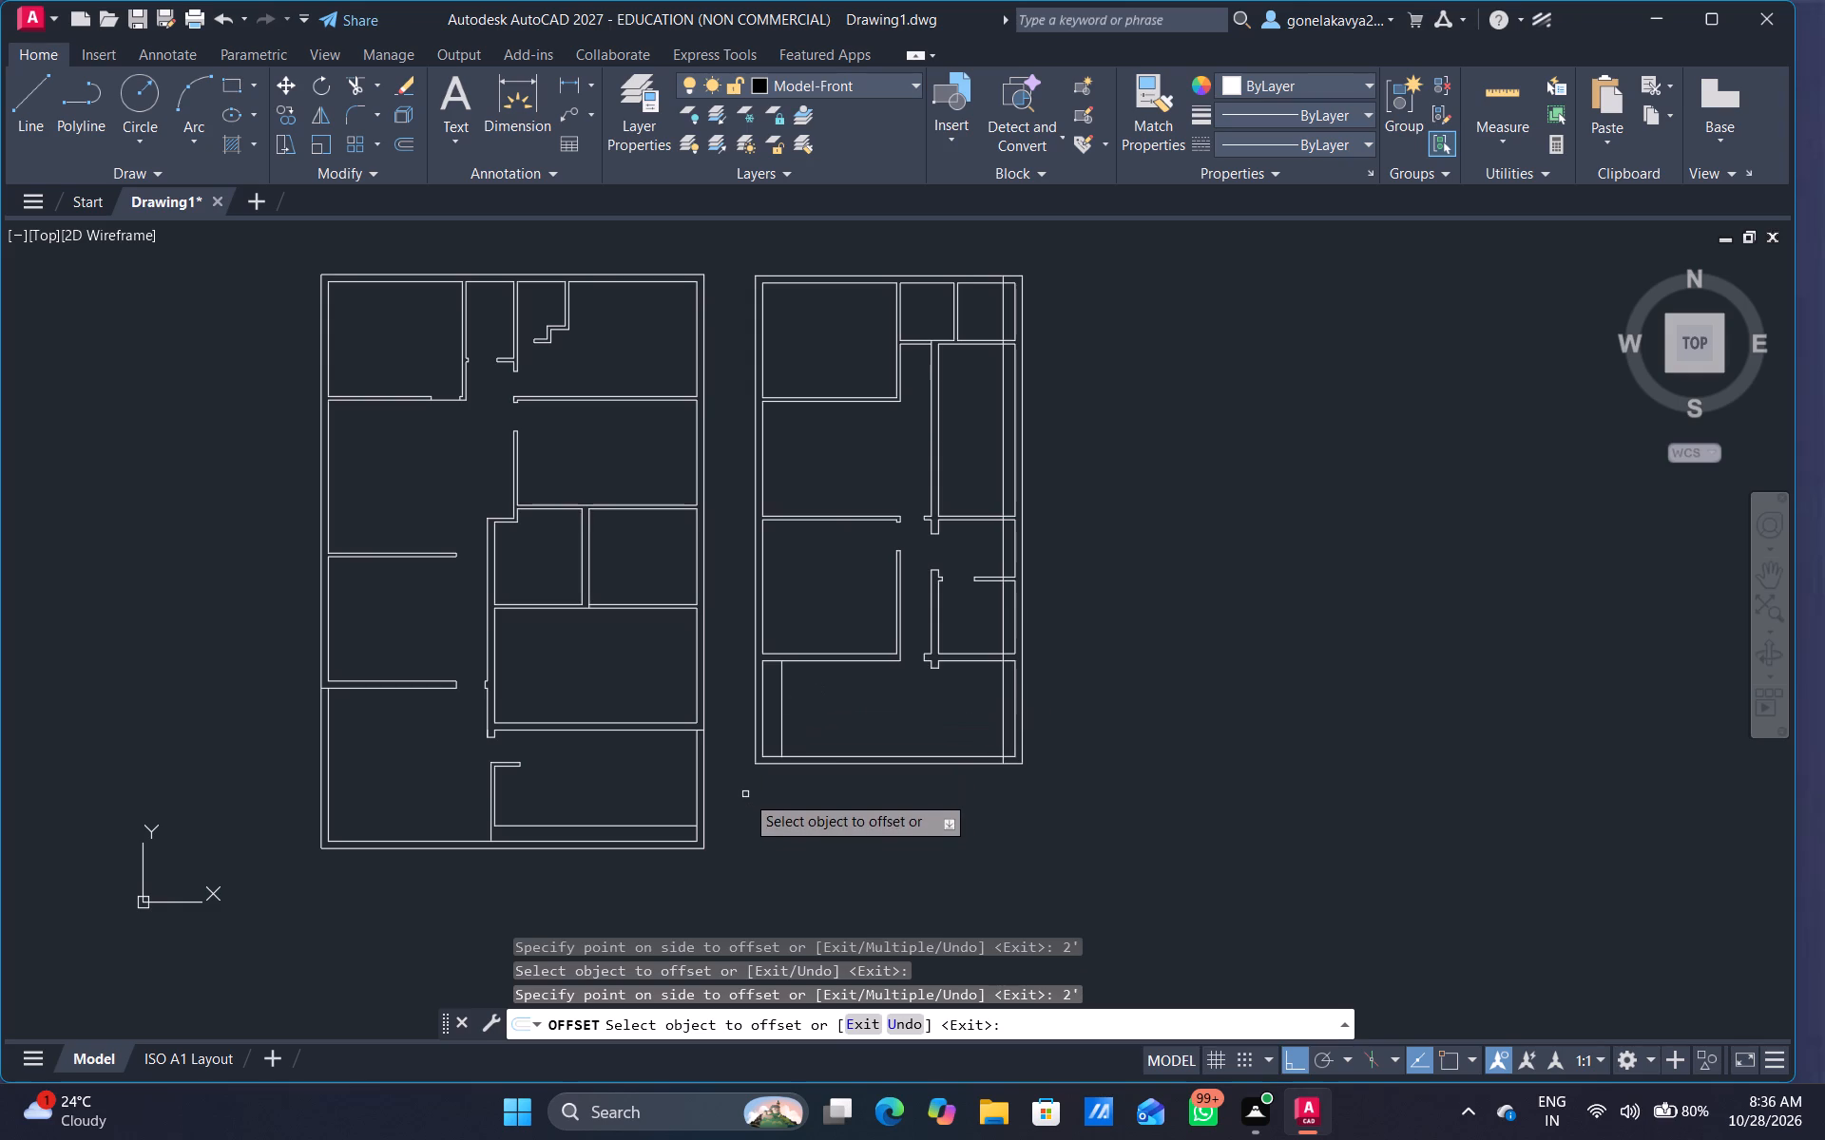
Offset the inner line of the southern room's south wall 2" into the room.
scroll(745, 788, "up", 2)
left_click(1049, 711)
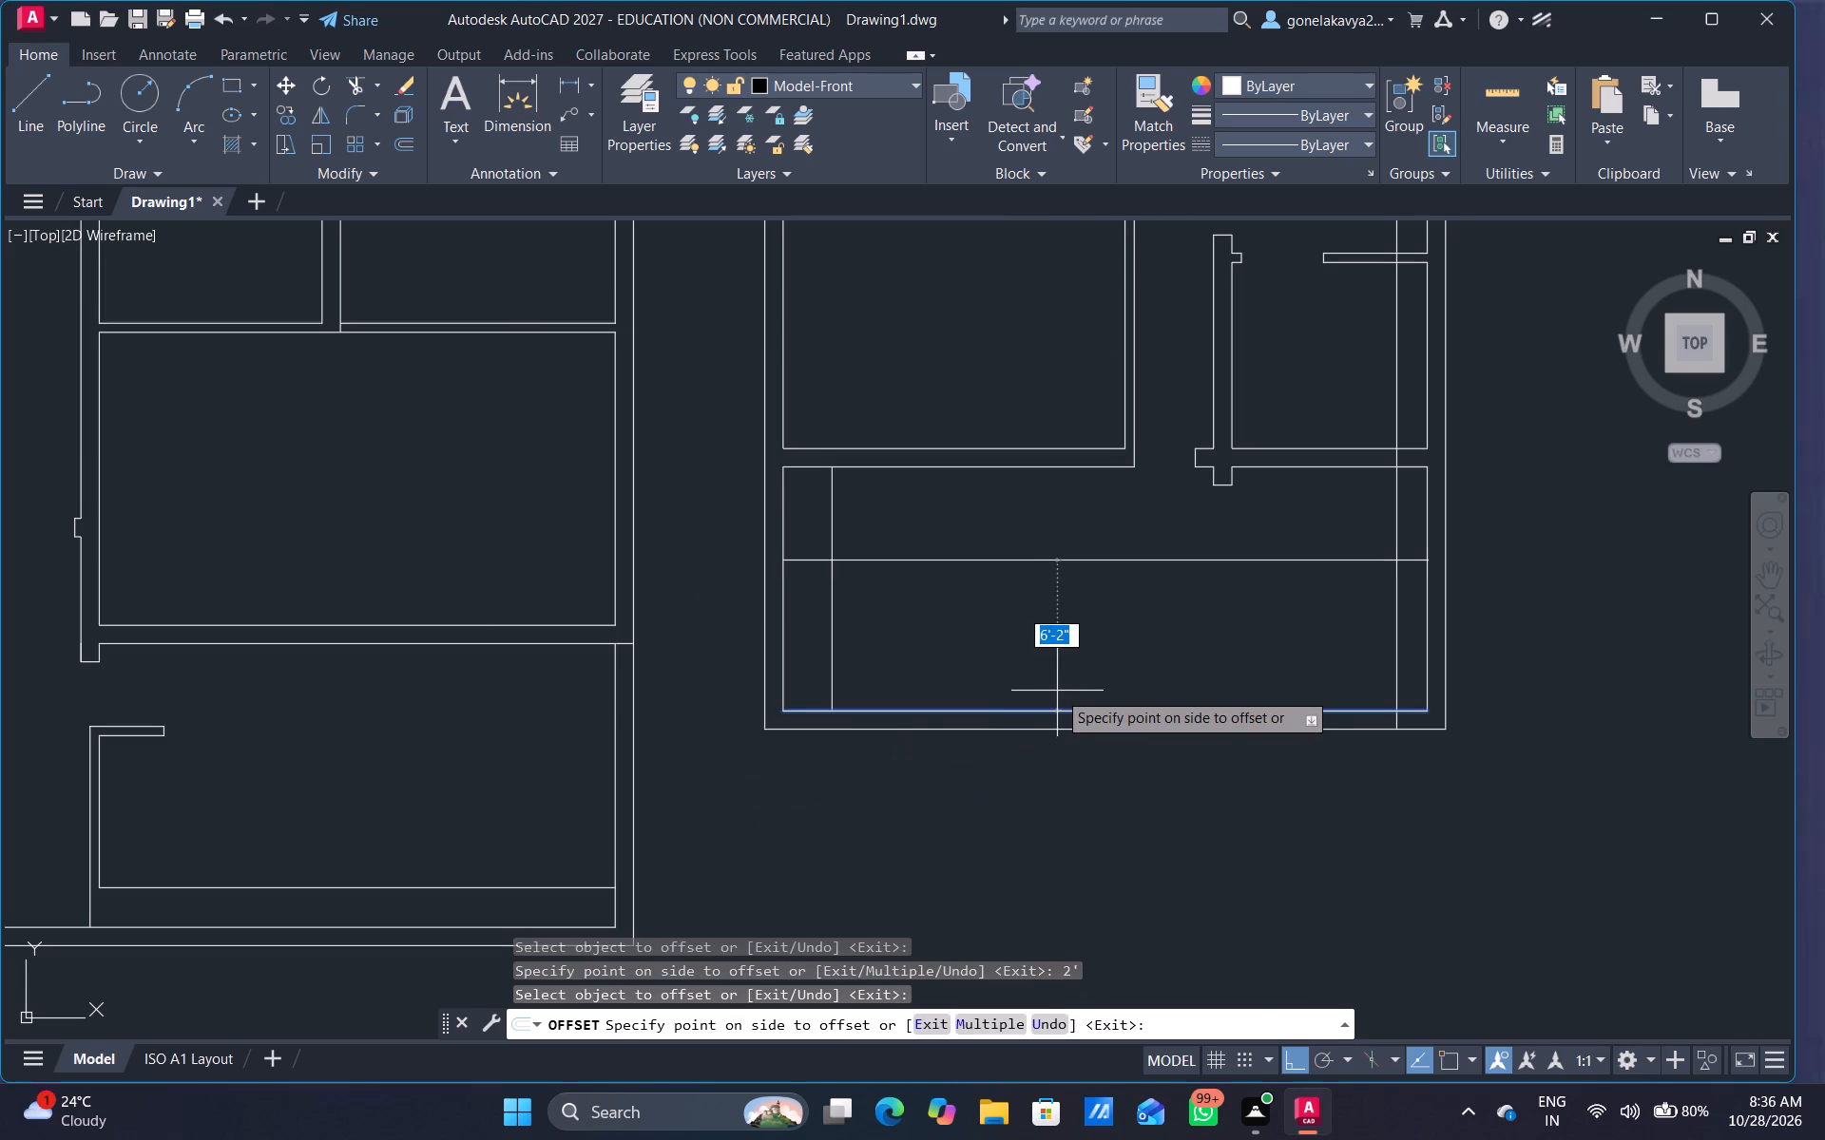
type("2\"")
key("Return")
scroll(1057, 691, "up", 1)
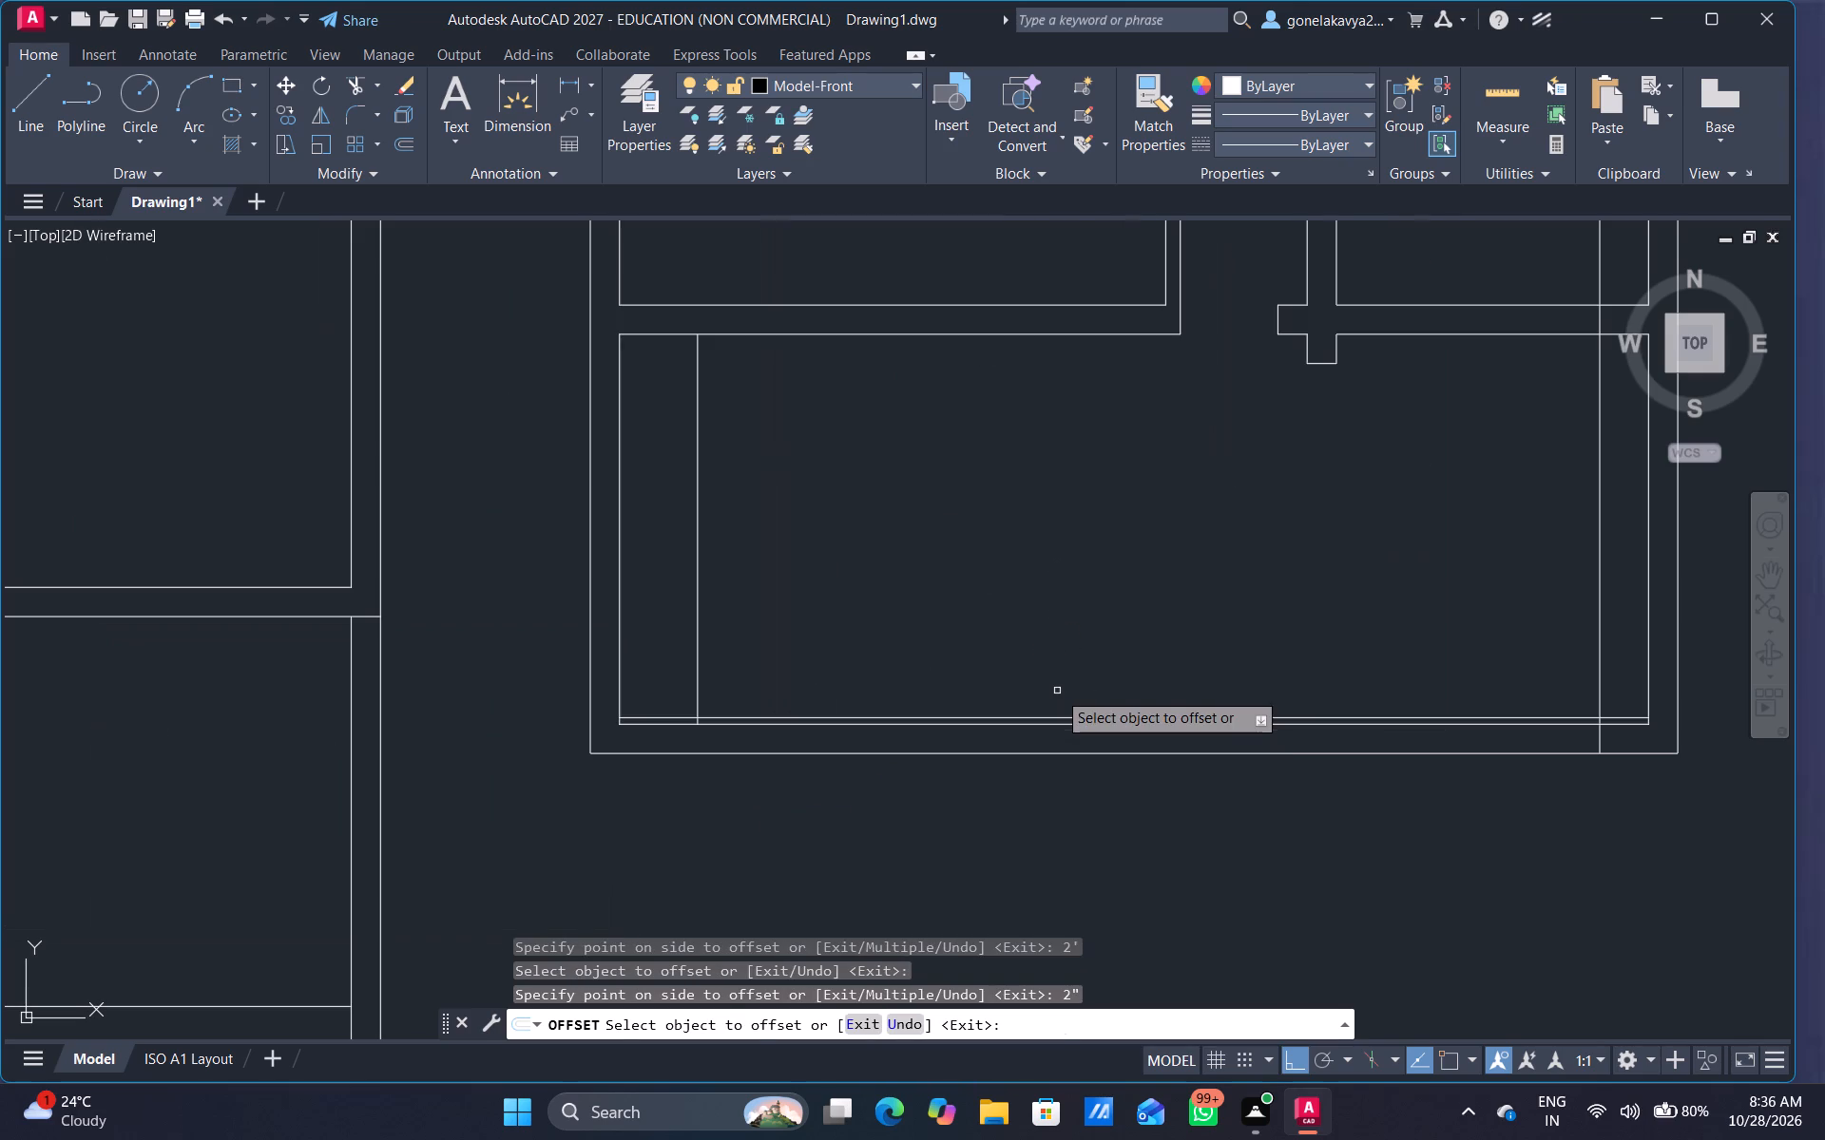
key("Escape")
Trim the east offset line in the room north of the southern partition, inside that partition and within the south wall thickness.
type("tr")
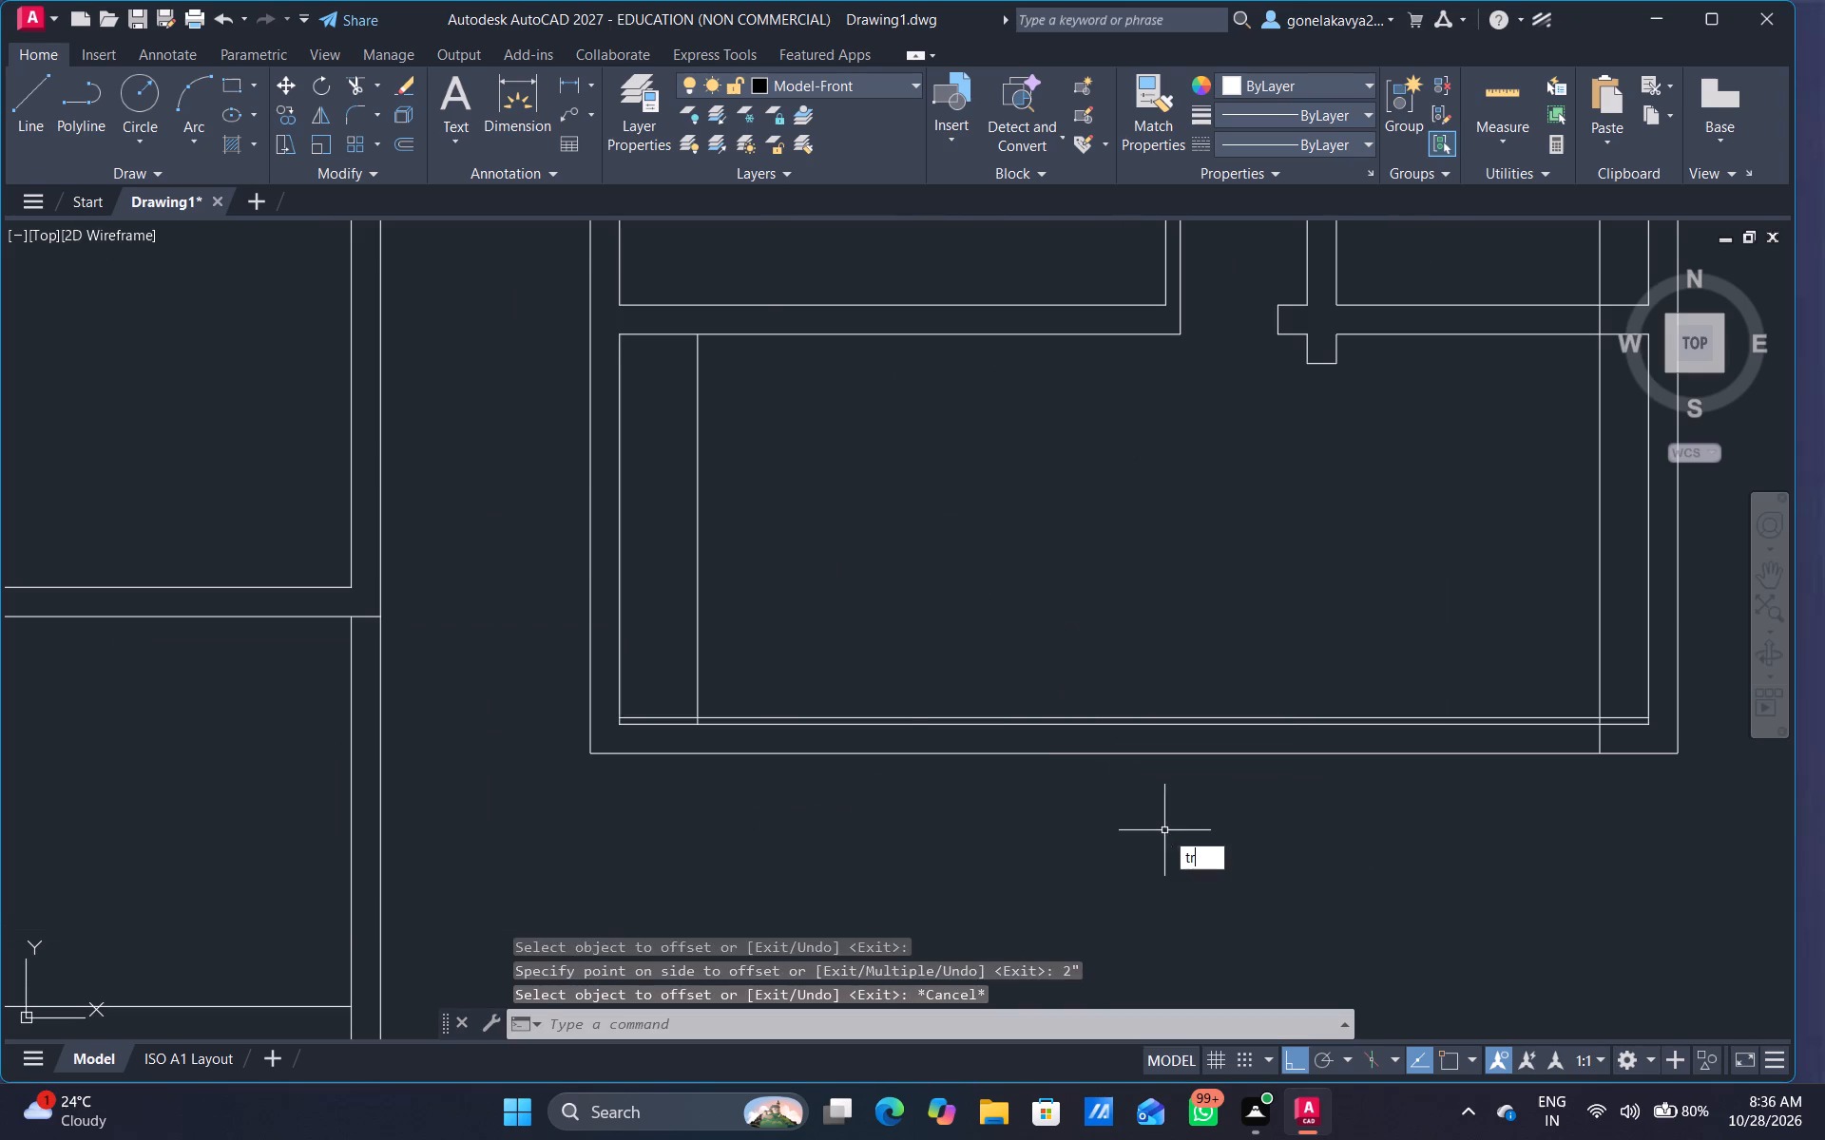
key("space")
scroll(1373, 594, "down", 1)
middle_click_drag(1435, 581, 1018, 689)
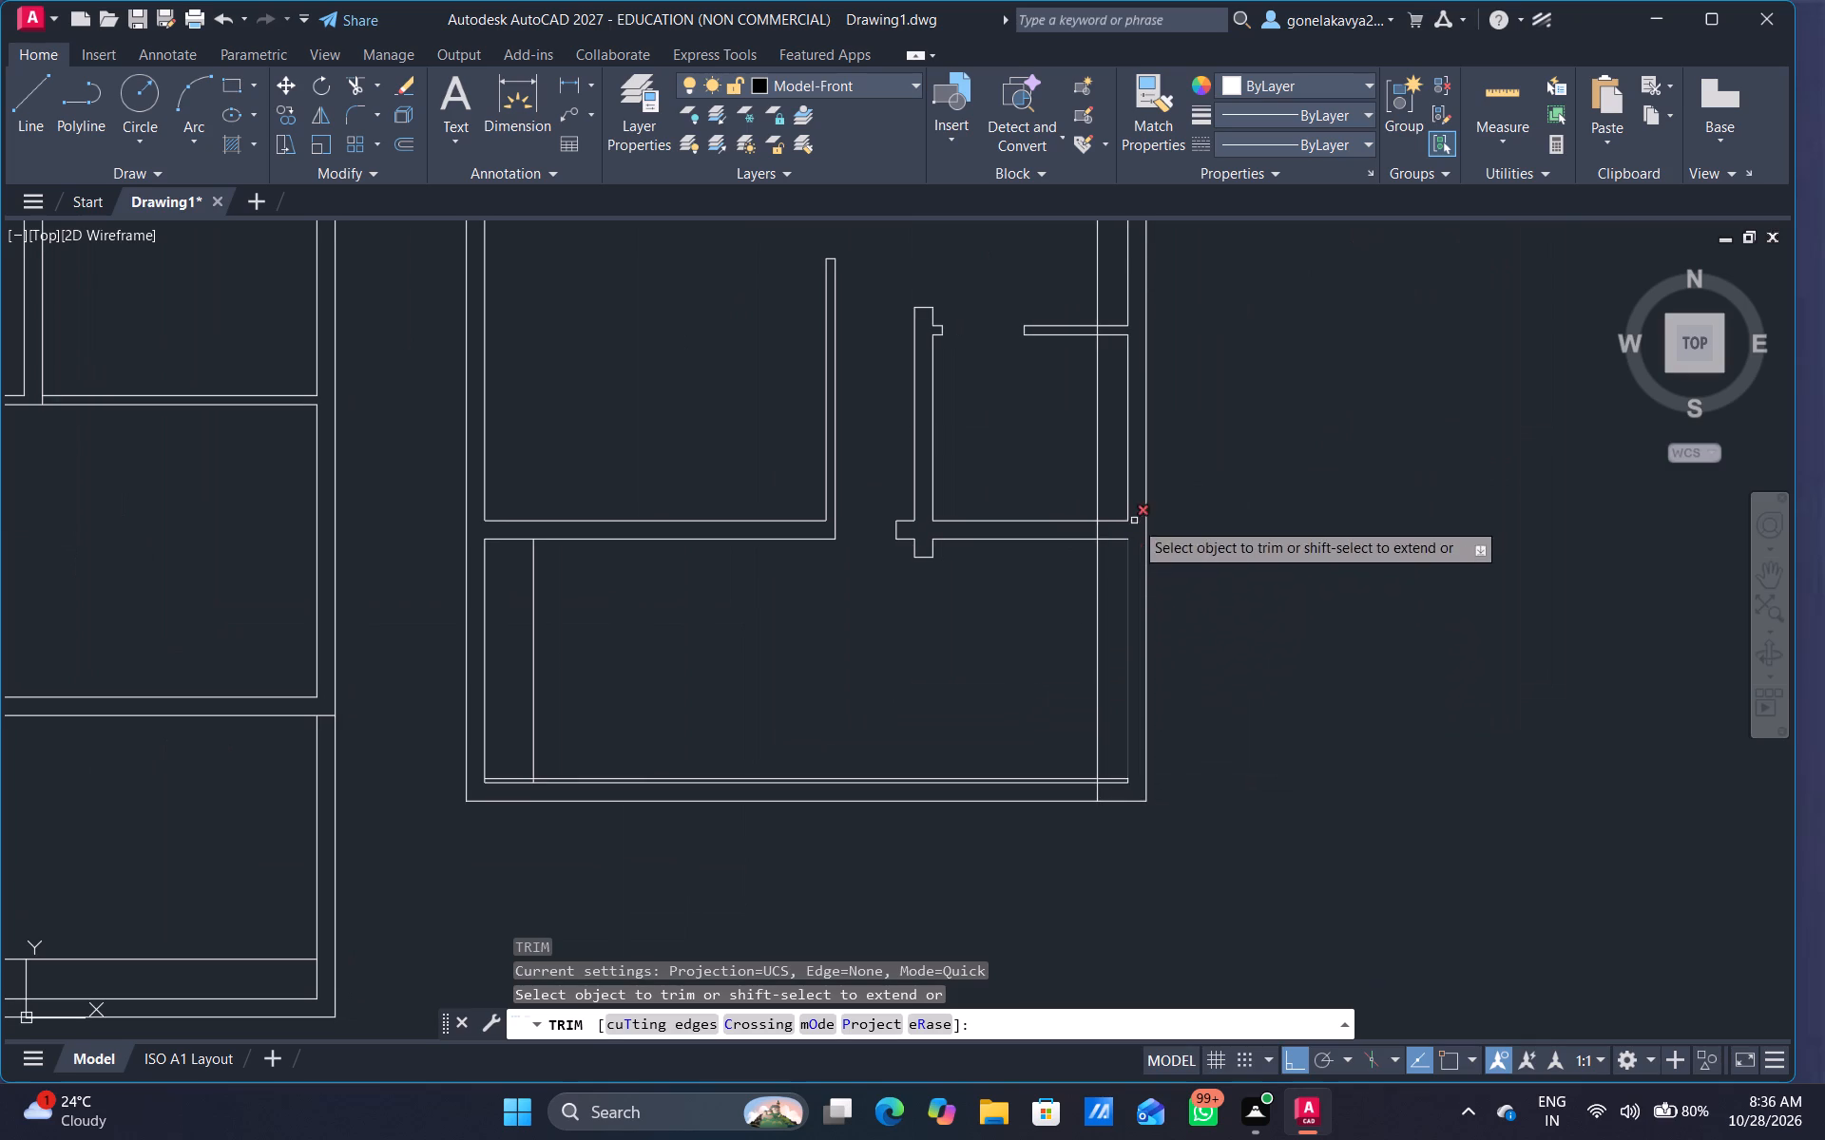
left_click_drag(1116, 482, 1064, 489)
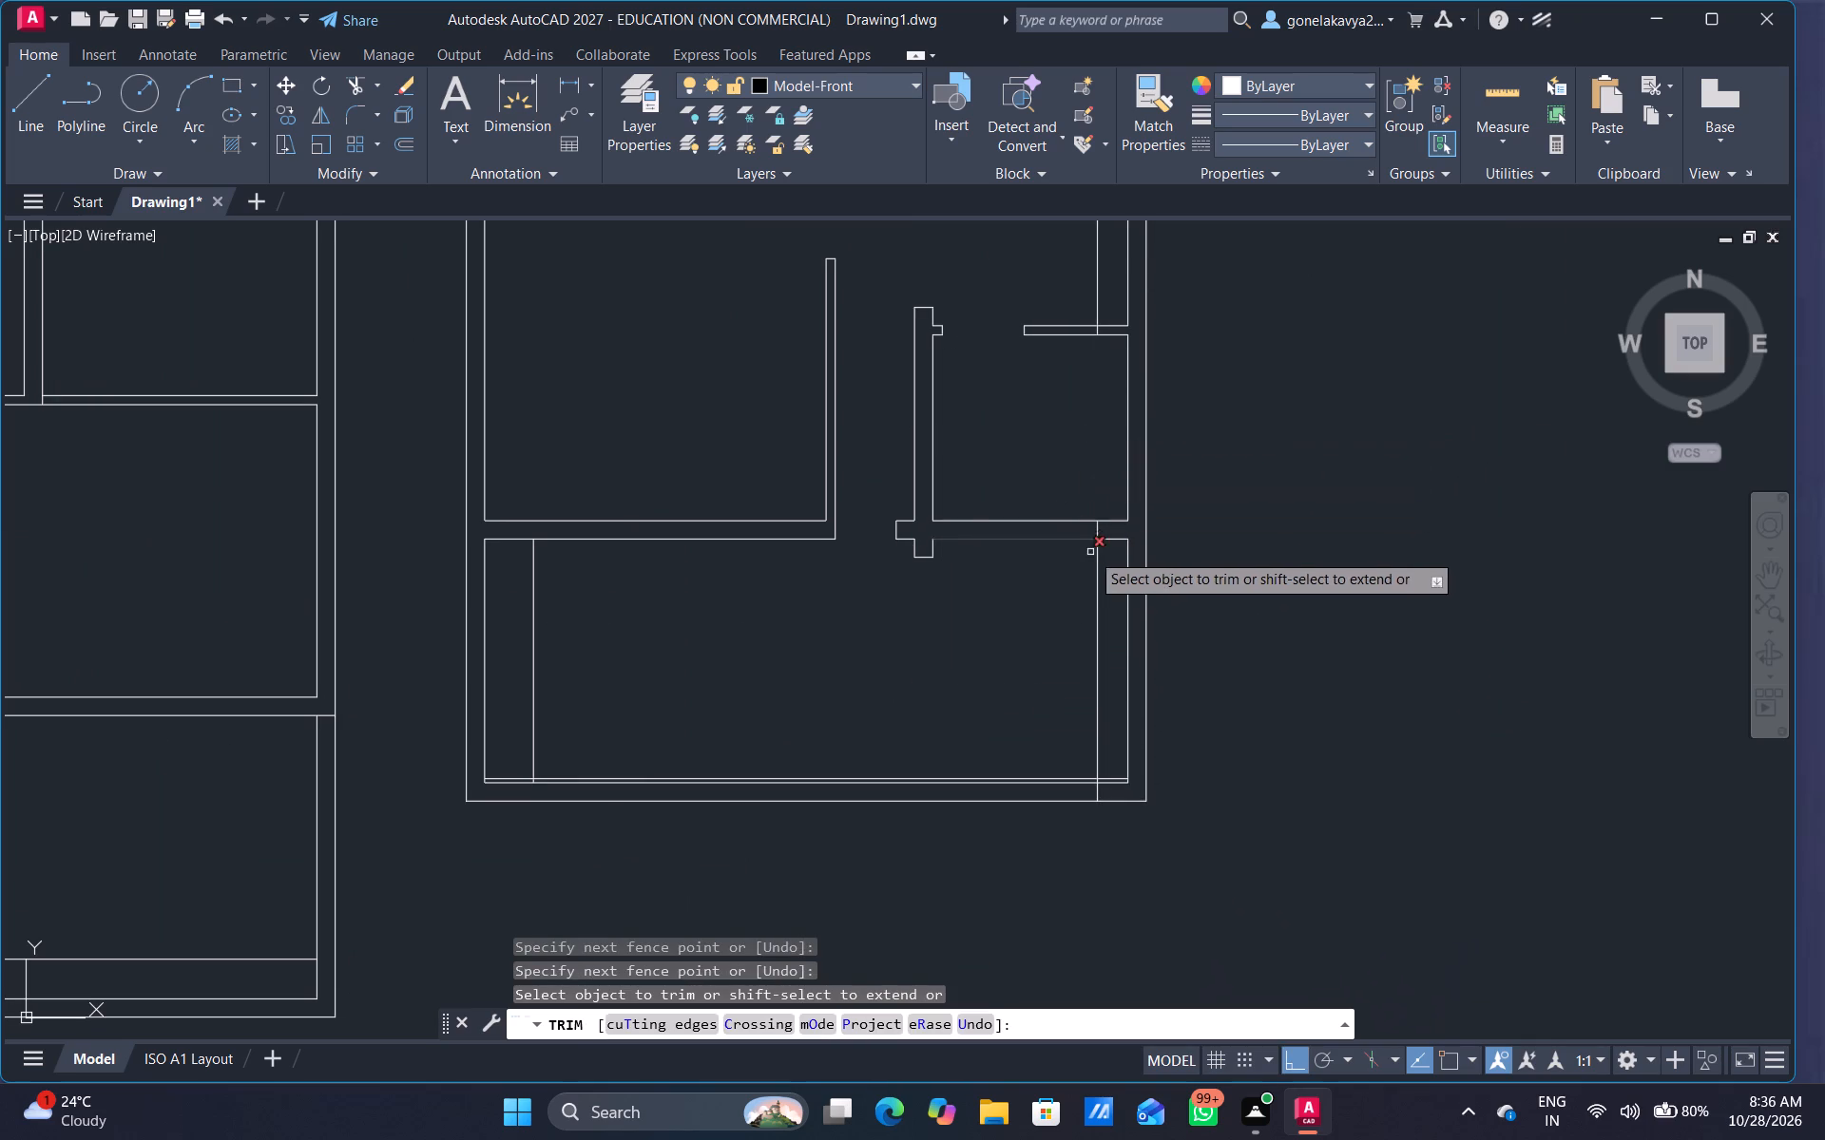
scroll(1099, 540, "up", 3)
left_click_drag(1109, 506, 1066, 509)
scroll(968, 645, "down", 4)
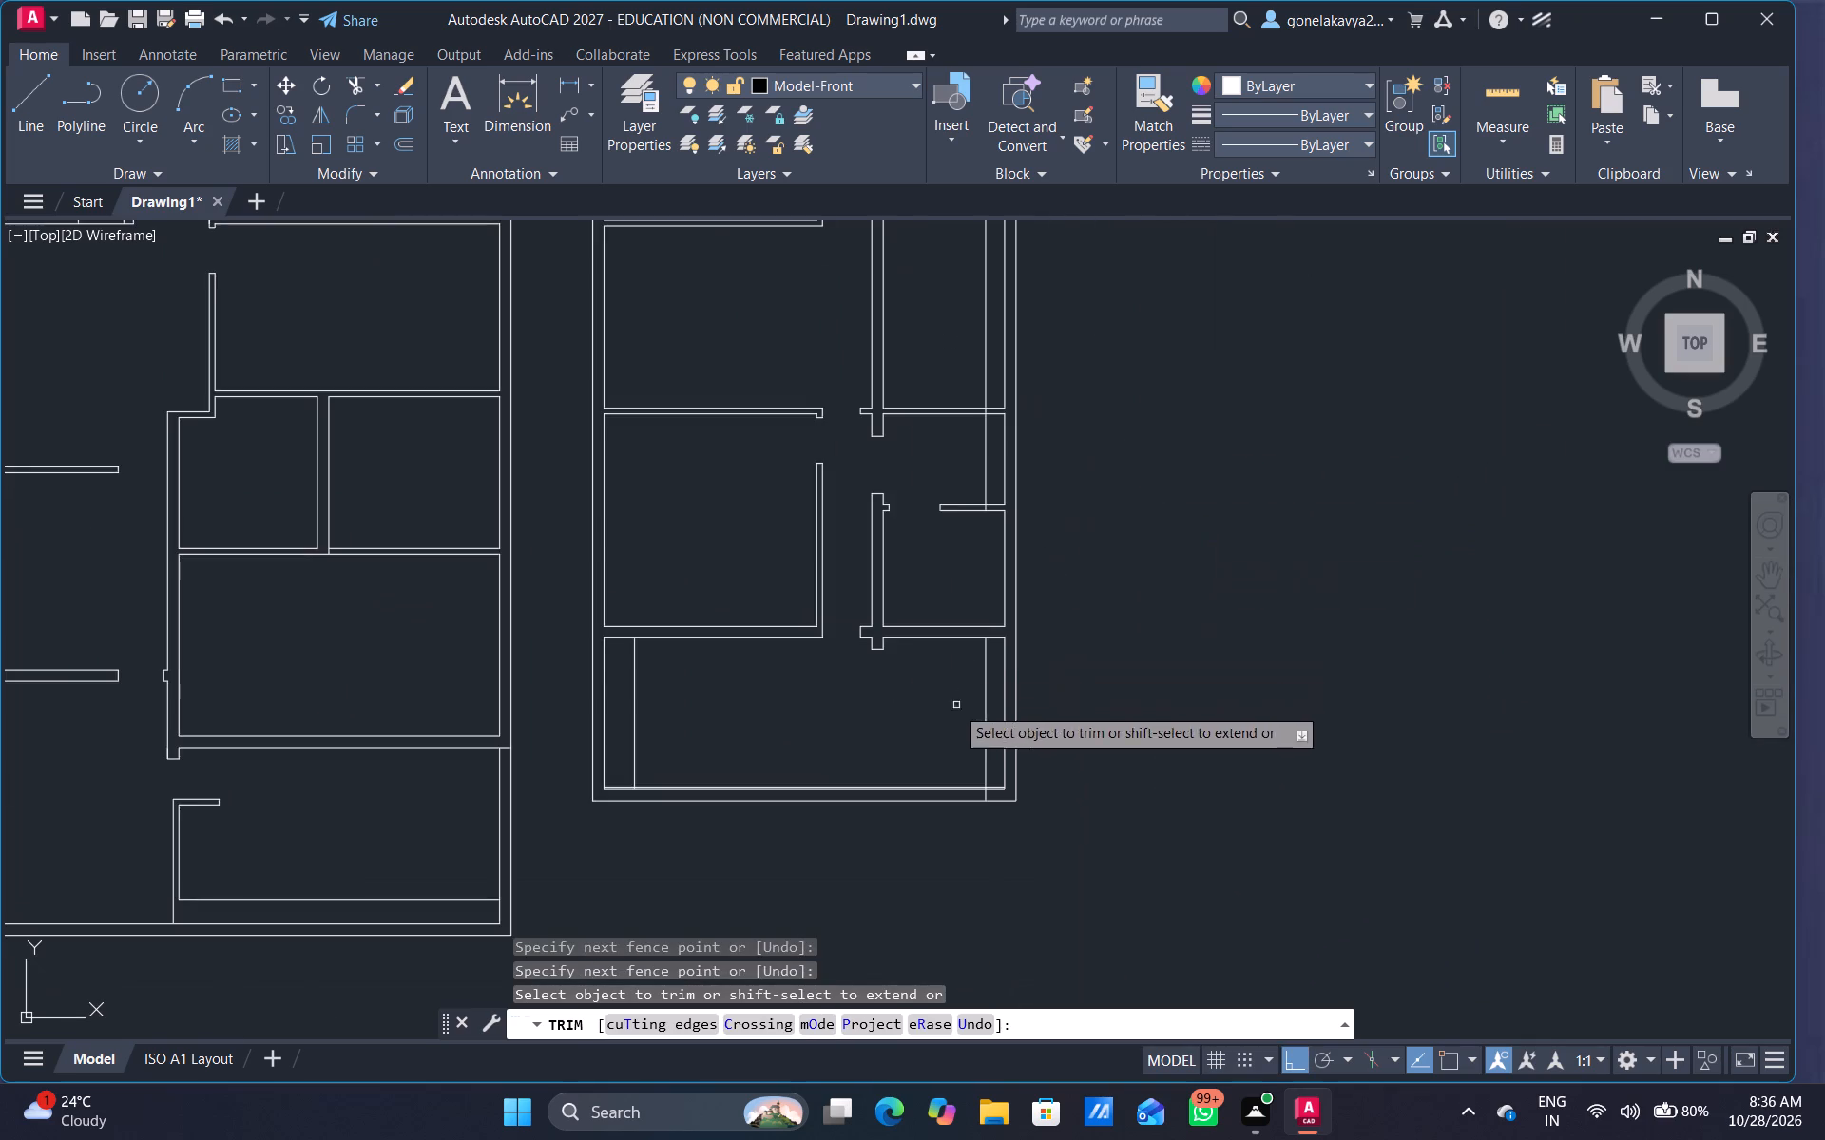
middle_click_drag(908, 732, 1076, 625)
scroll(1151, 682, "up", 5)
left_click_drag(1124, 769, 1302, 751)
scroll(788, 604, "down", 3)
Trim the rest of the east offset line north of the southern room, including its pieces inside the horizontal partitions.
middle_click_drag(395, 553, 1151, 624)
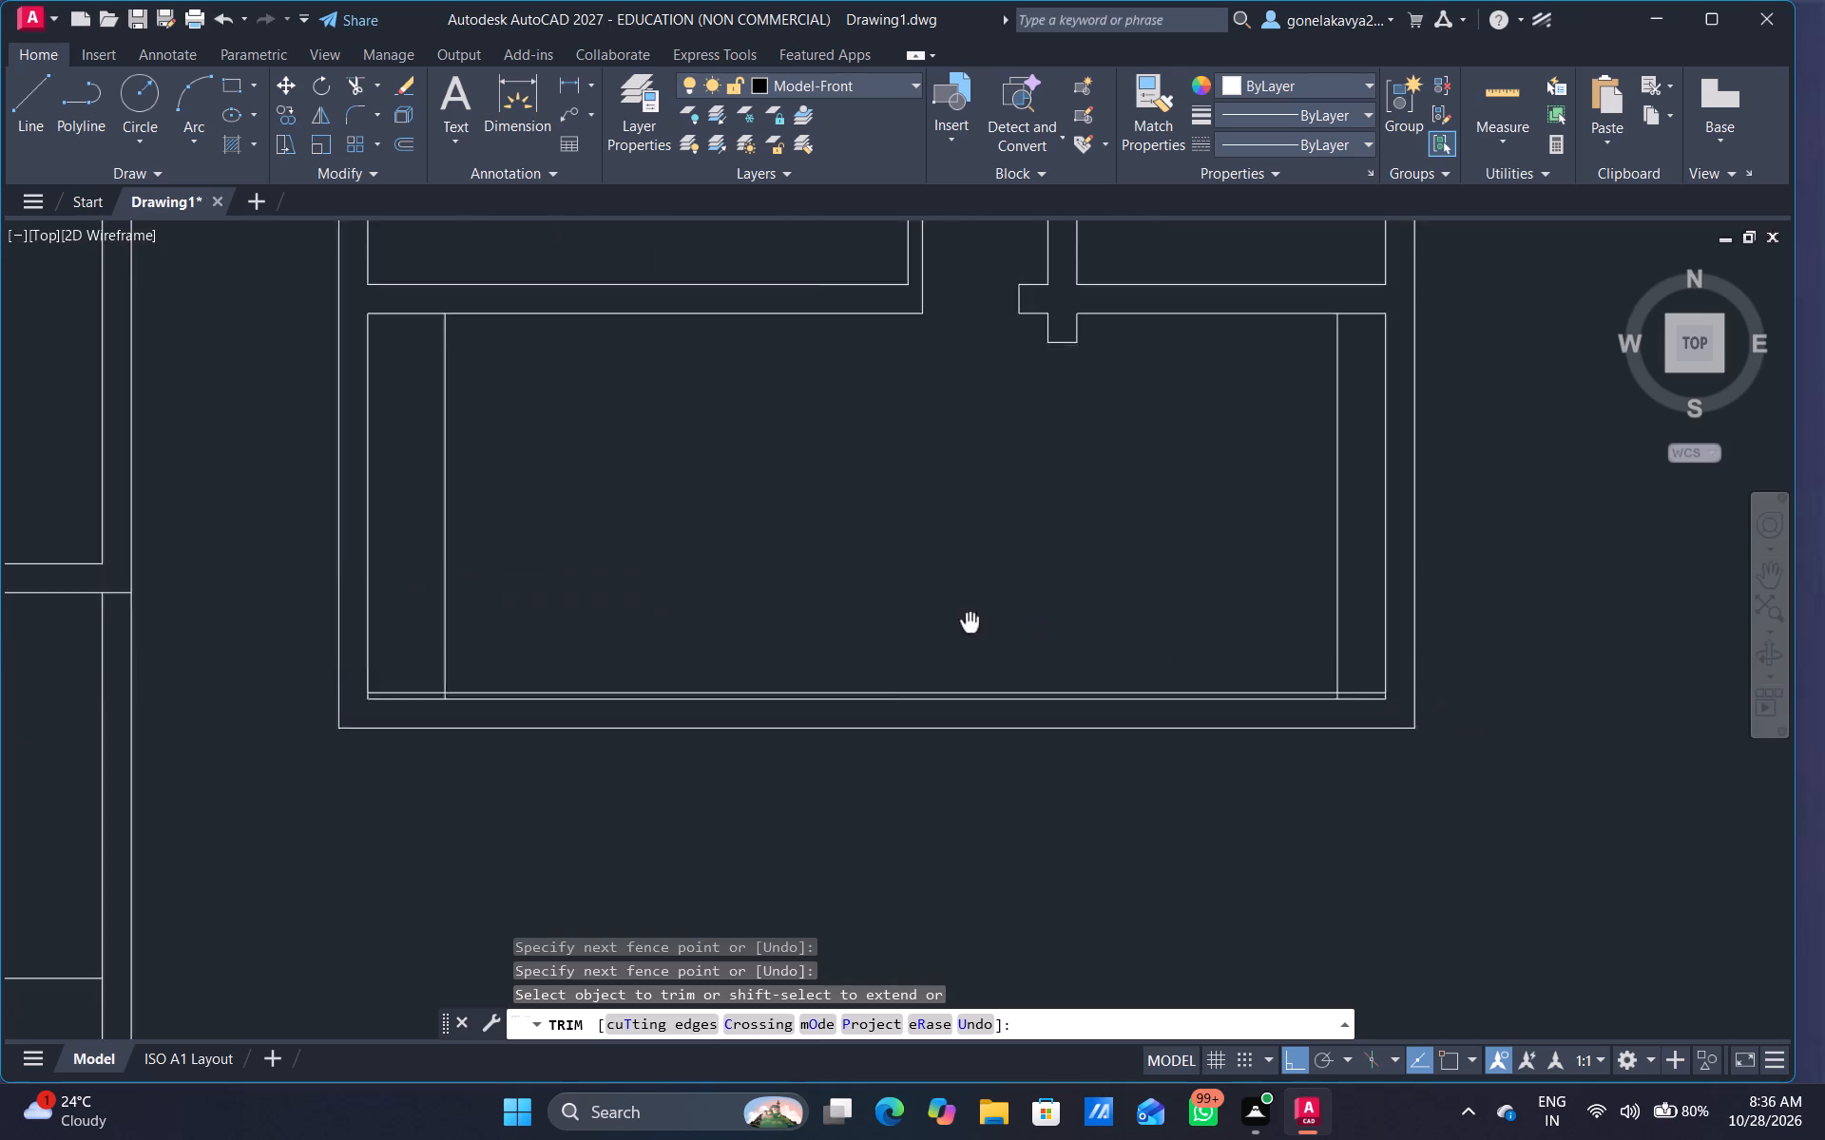
middle_click_drag(1151, 624, 1129, 774)
scroll(1022, 835, "down", 2)
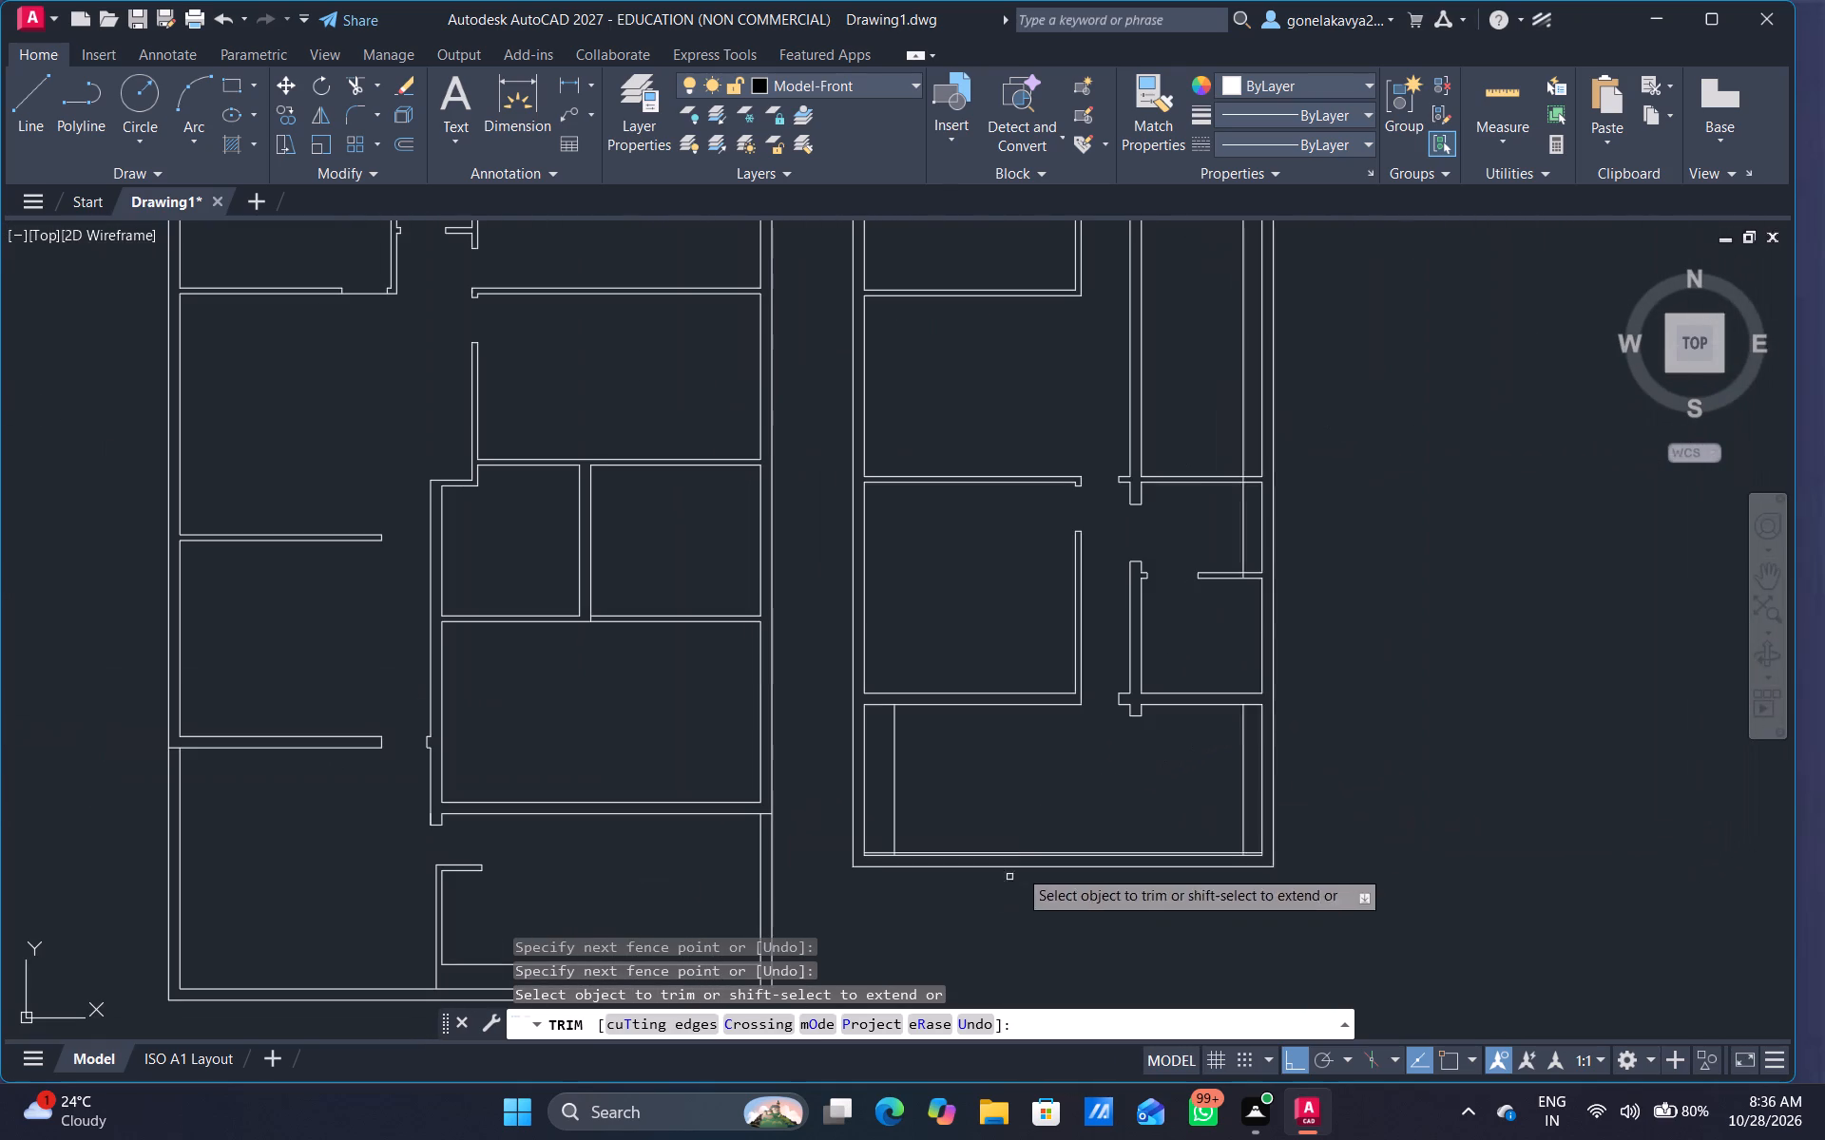
left_click(1247, 506)
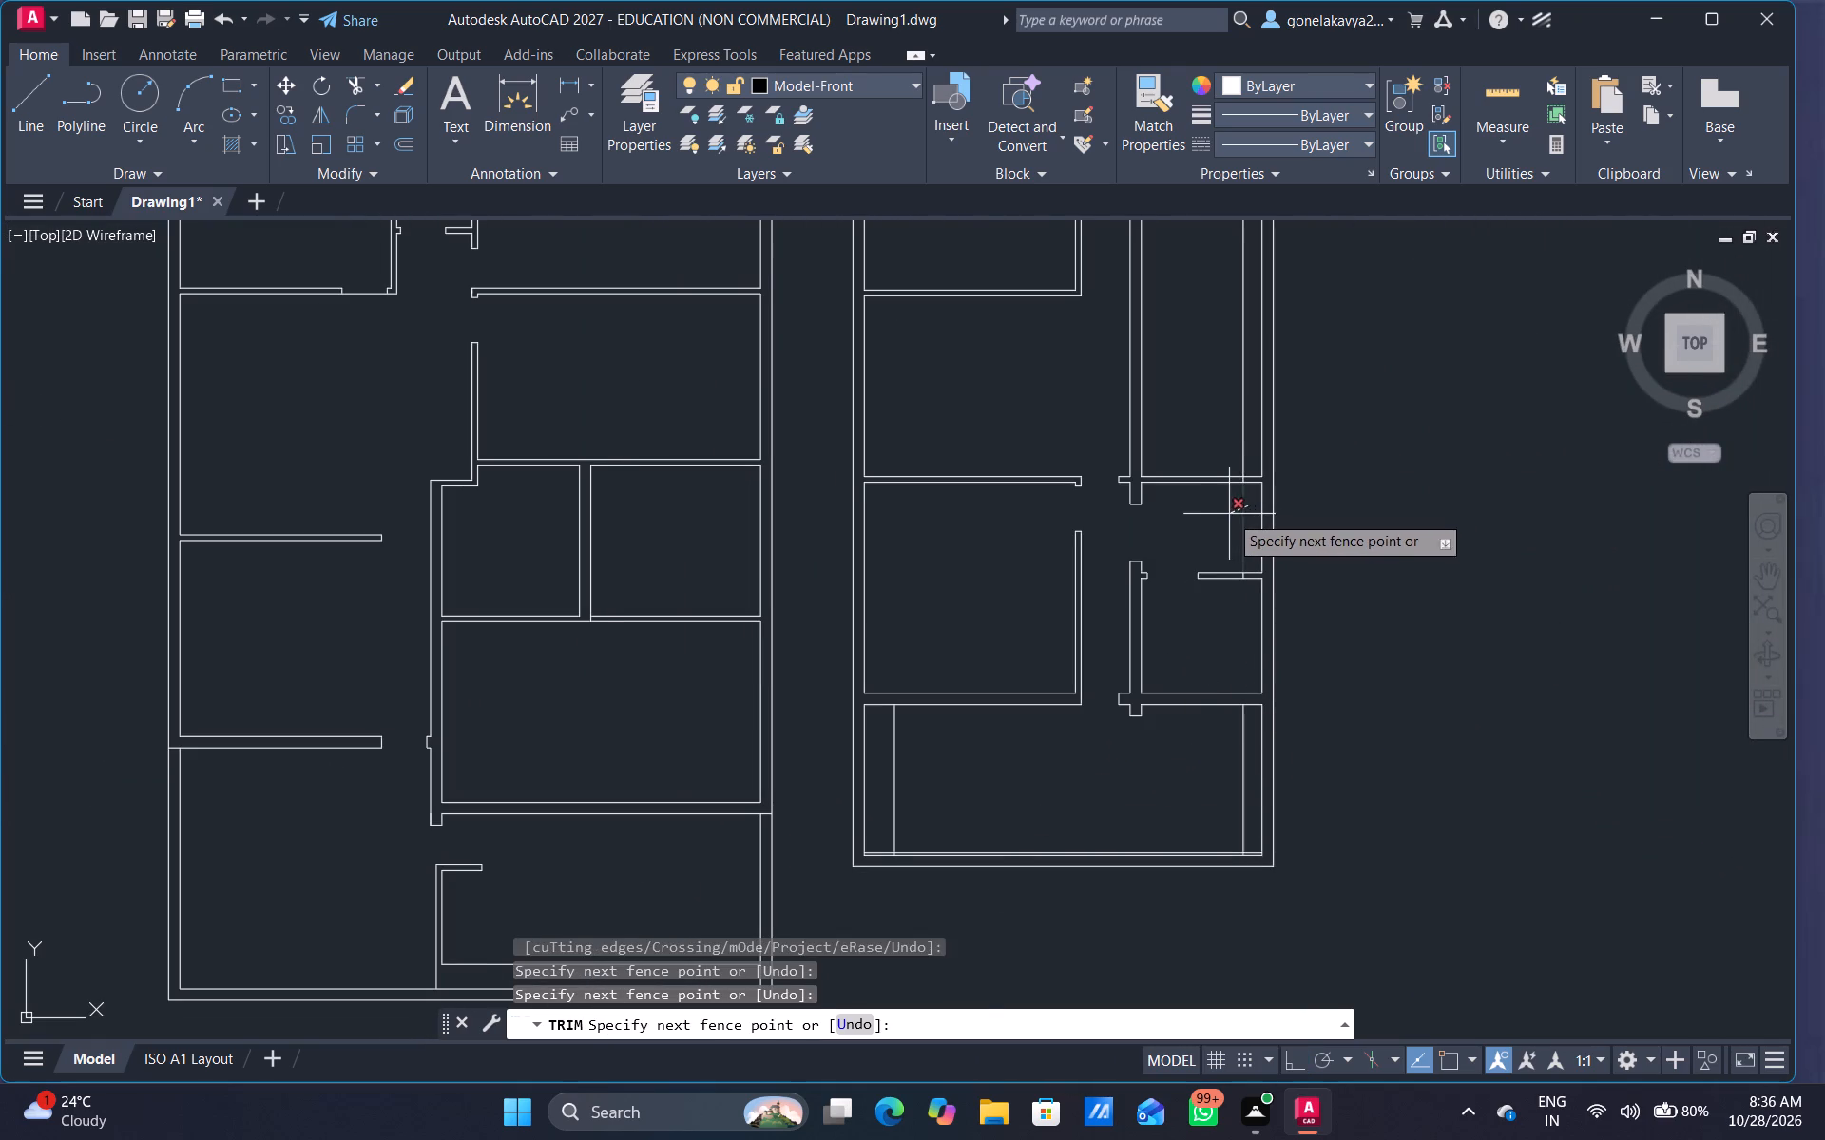
left_click(1229, 514)
left_click(1243, 447)
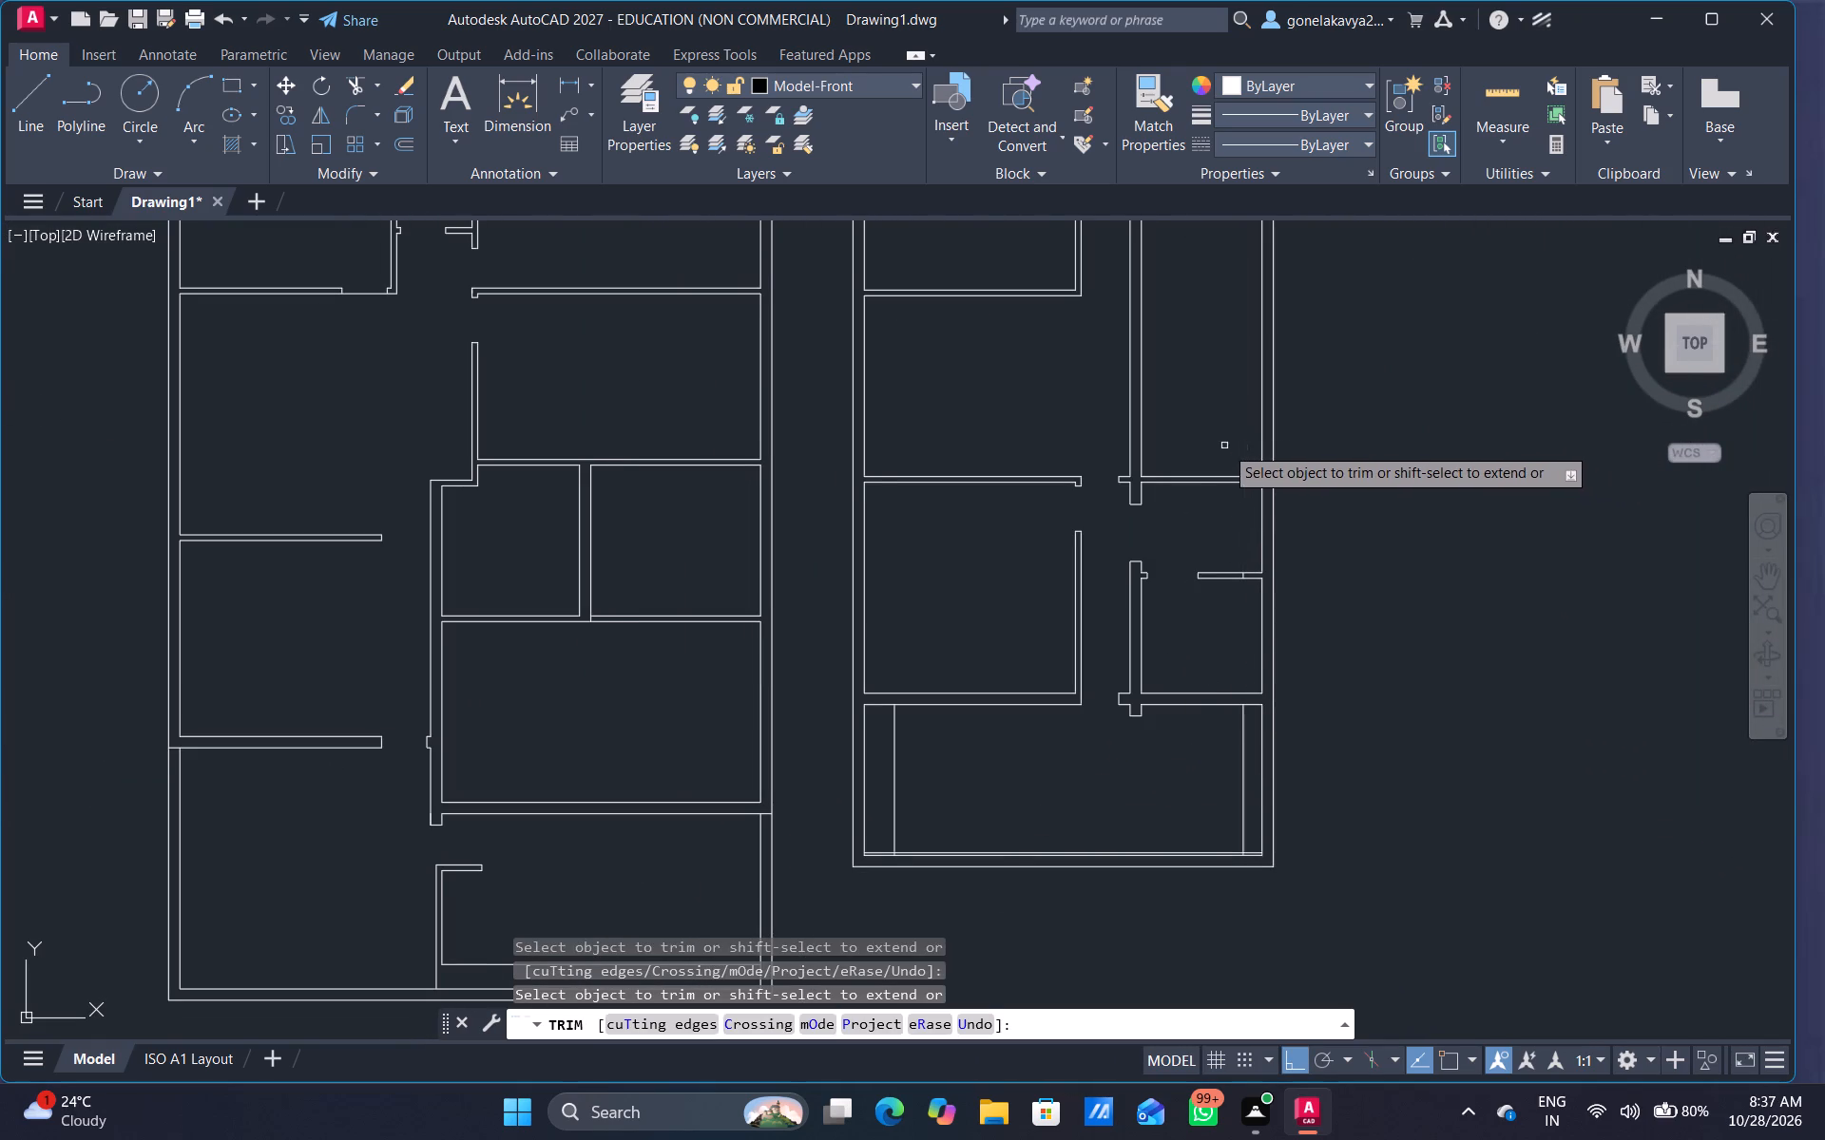
middle_click_drag(1224, 446, 1129, 486)
scroll(1146, 557, "up", 4)
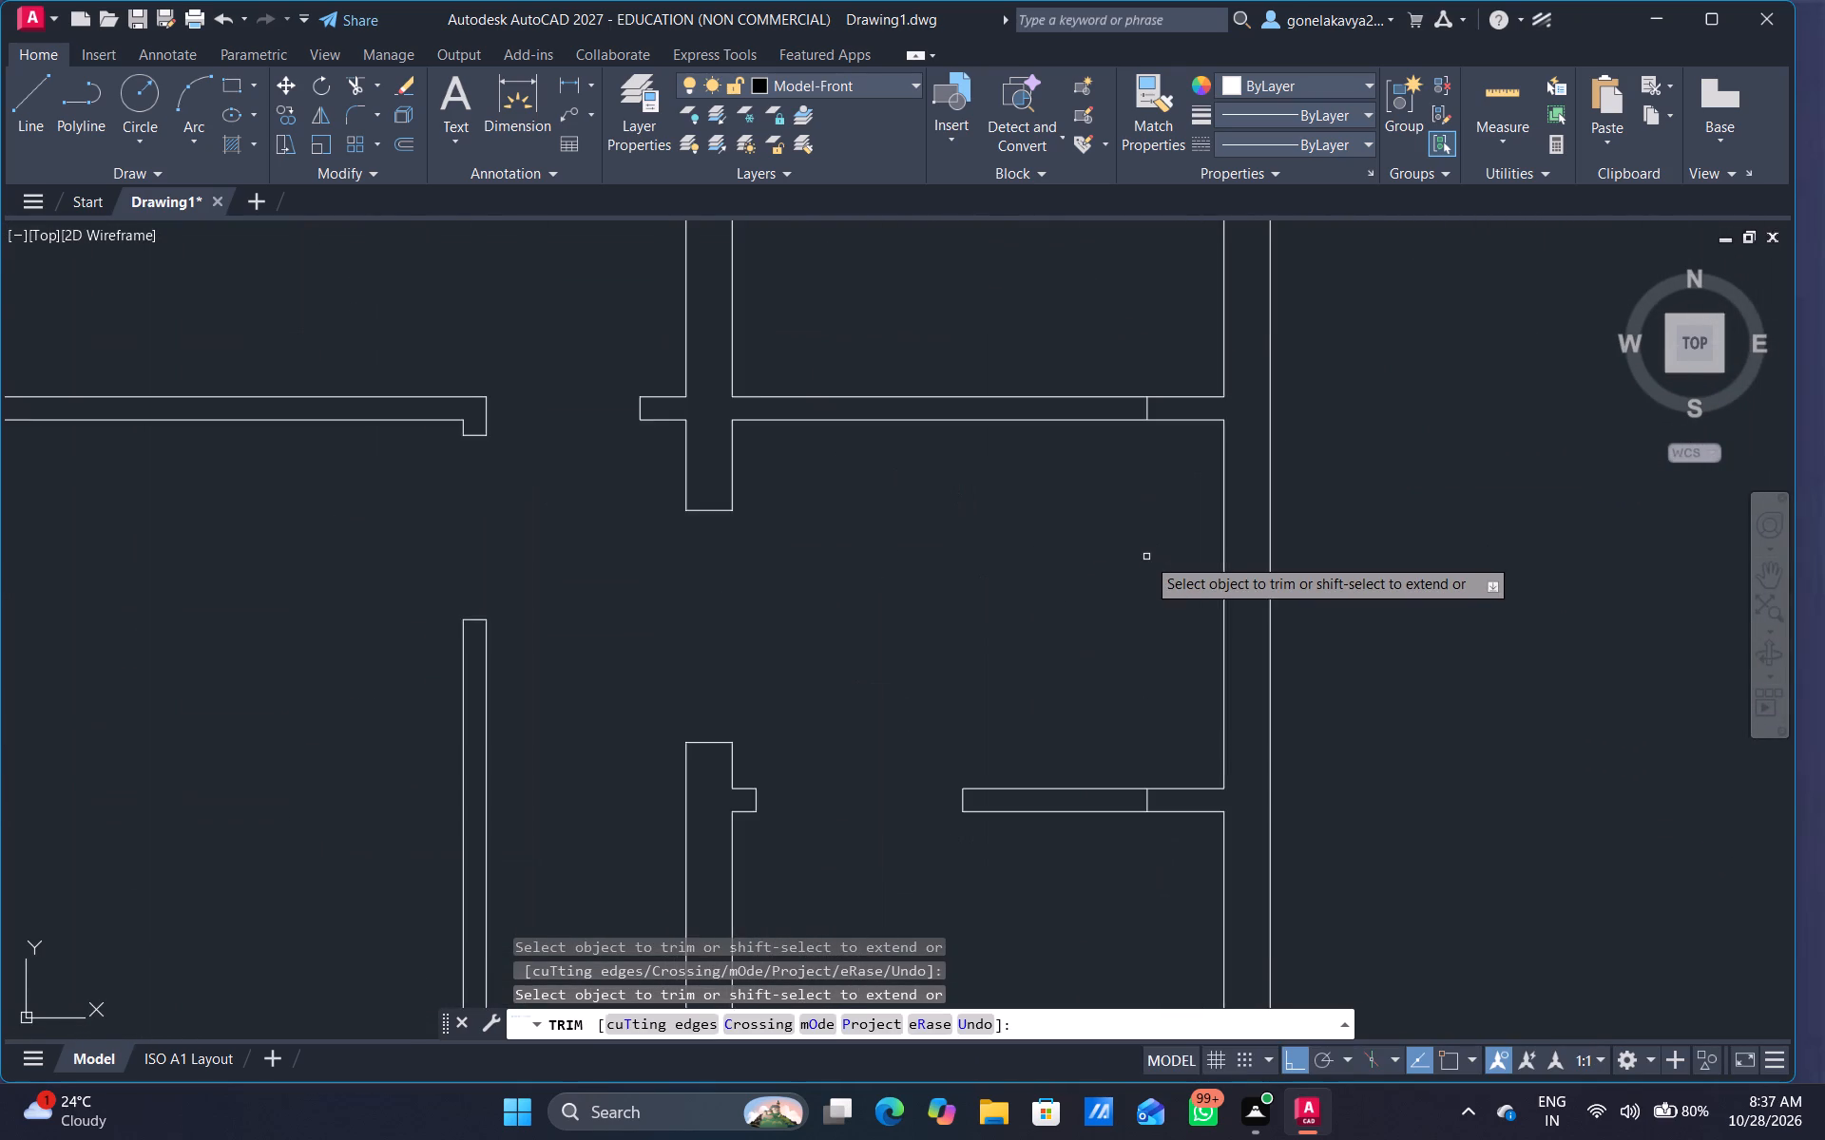
middle_click_drag(1146, 610, 1136, 743)
left_click(1135, 456)
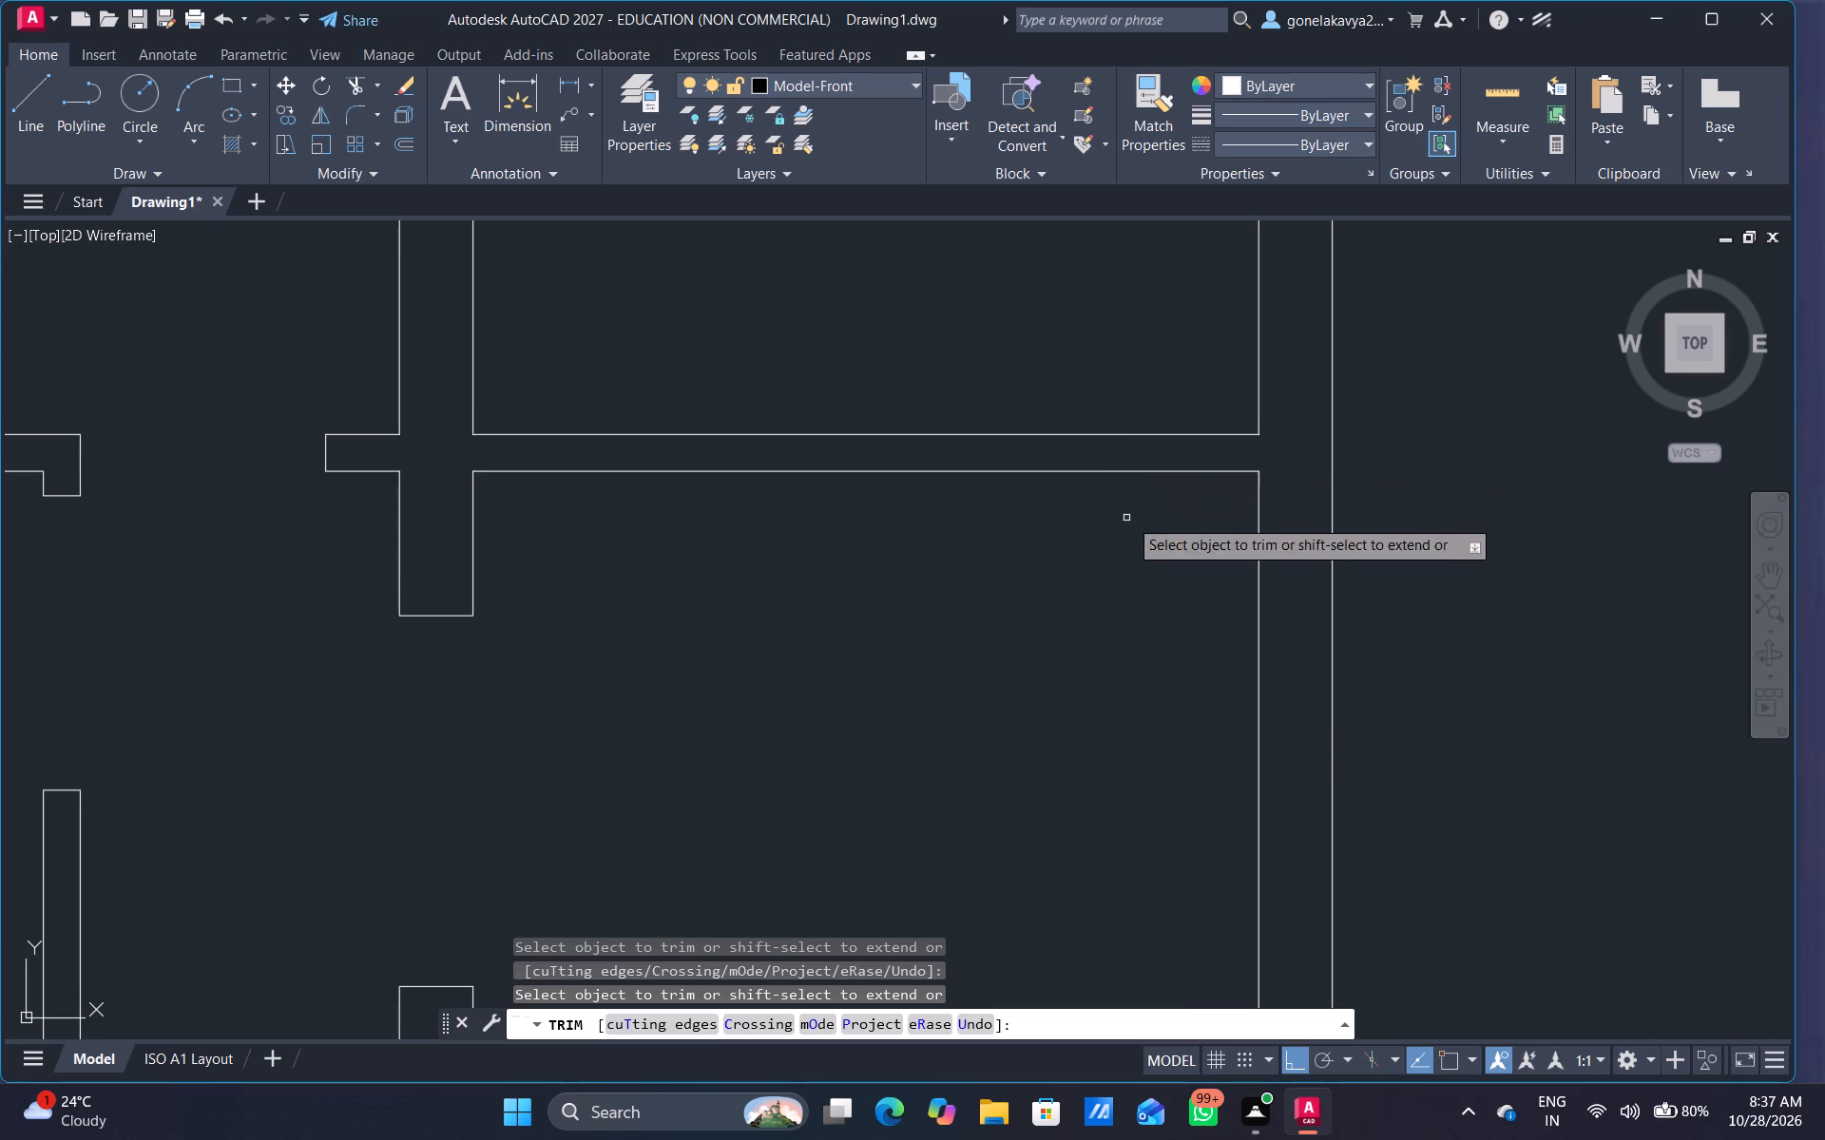
scroll(1139, 538, "down", 3)
scroll(1143, 702, "up", 3)
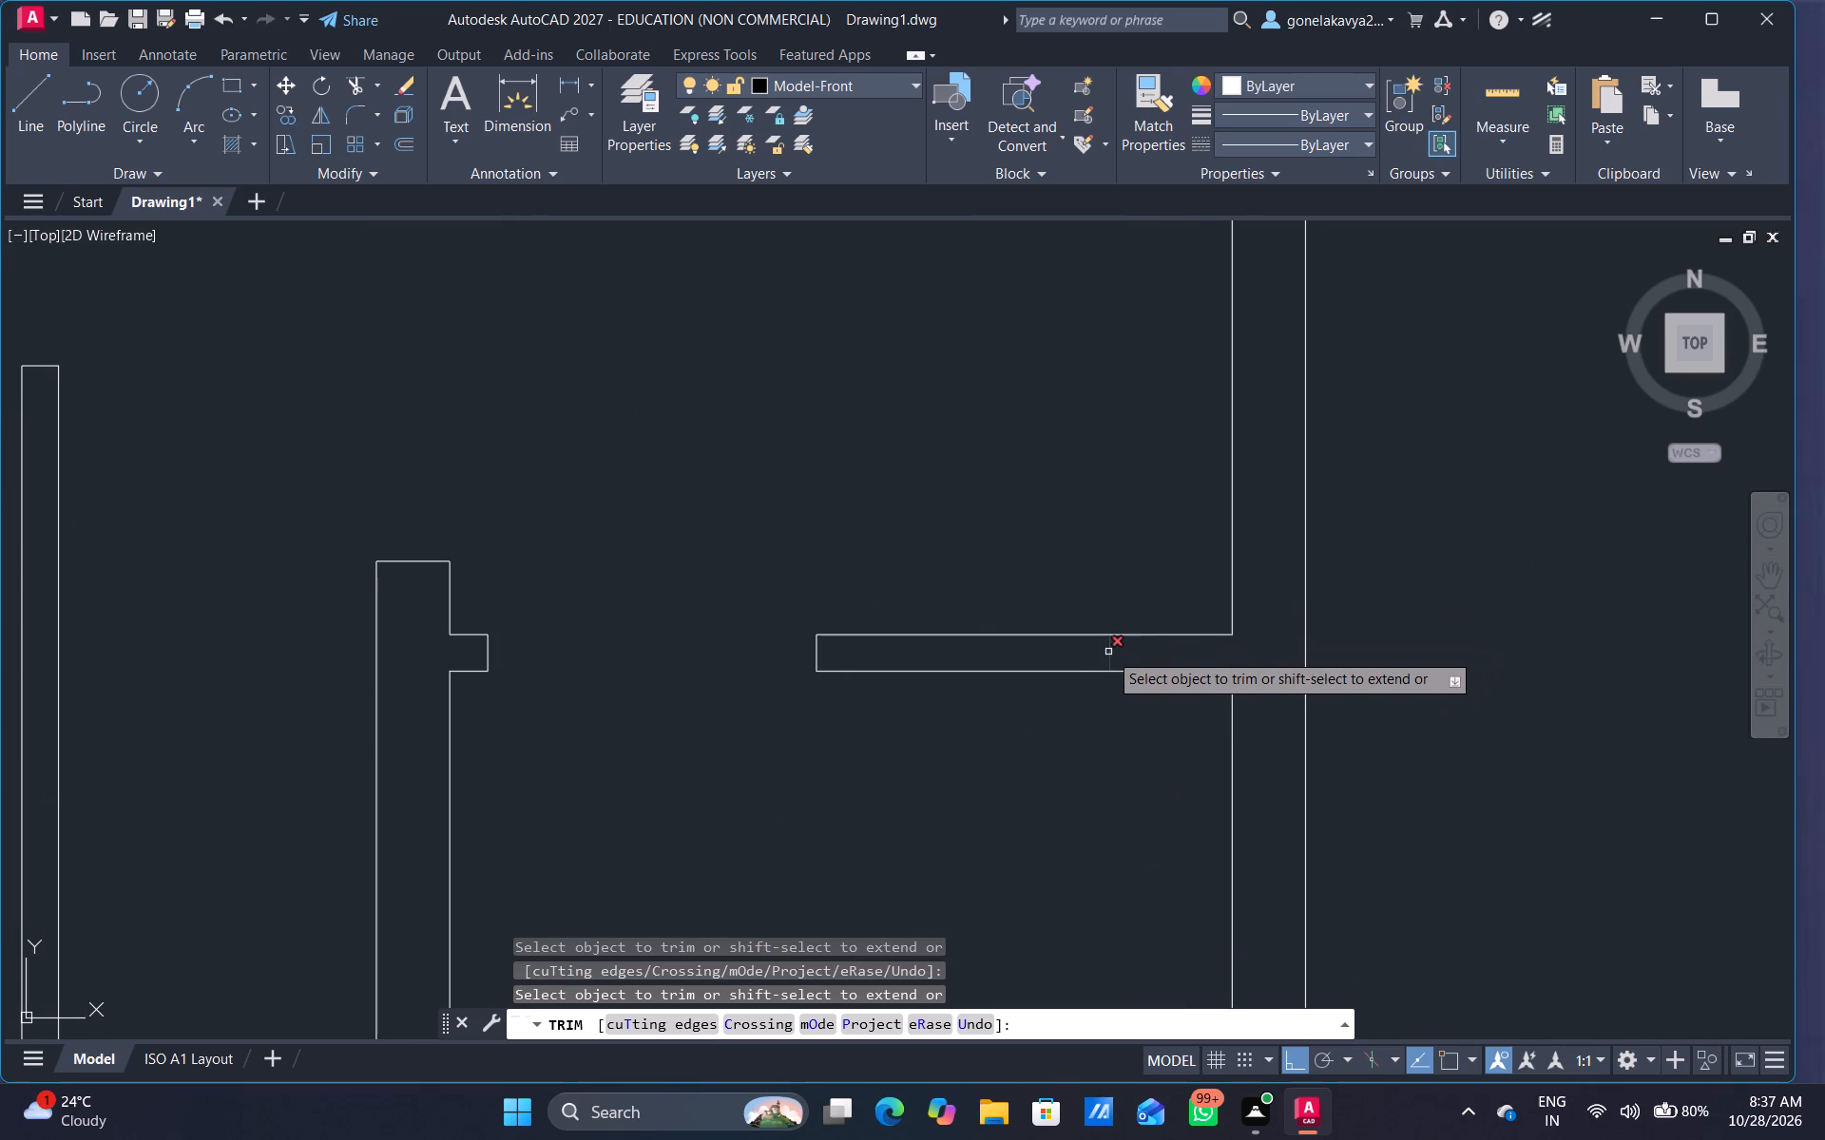
left_click(1108, 650)
scroll(1136, 720, "down", 5)
middle_click_drag(1259, 638, 1309, 483)
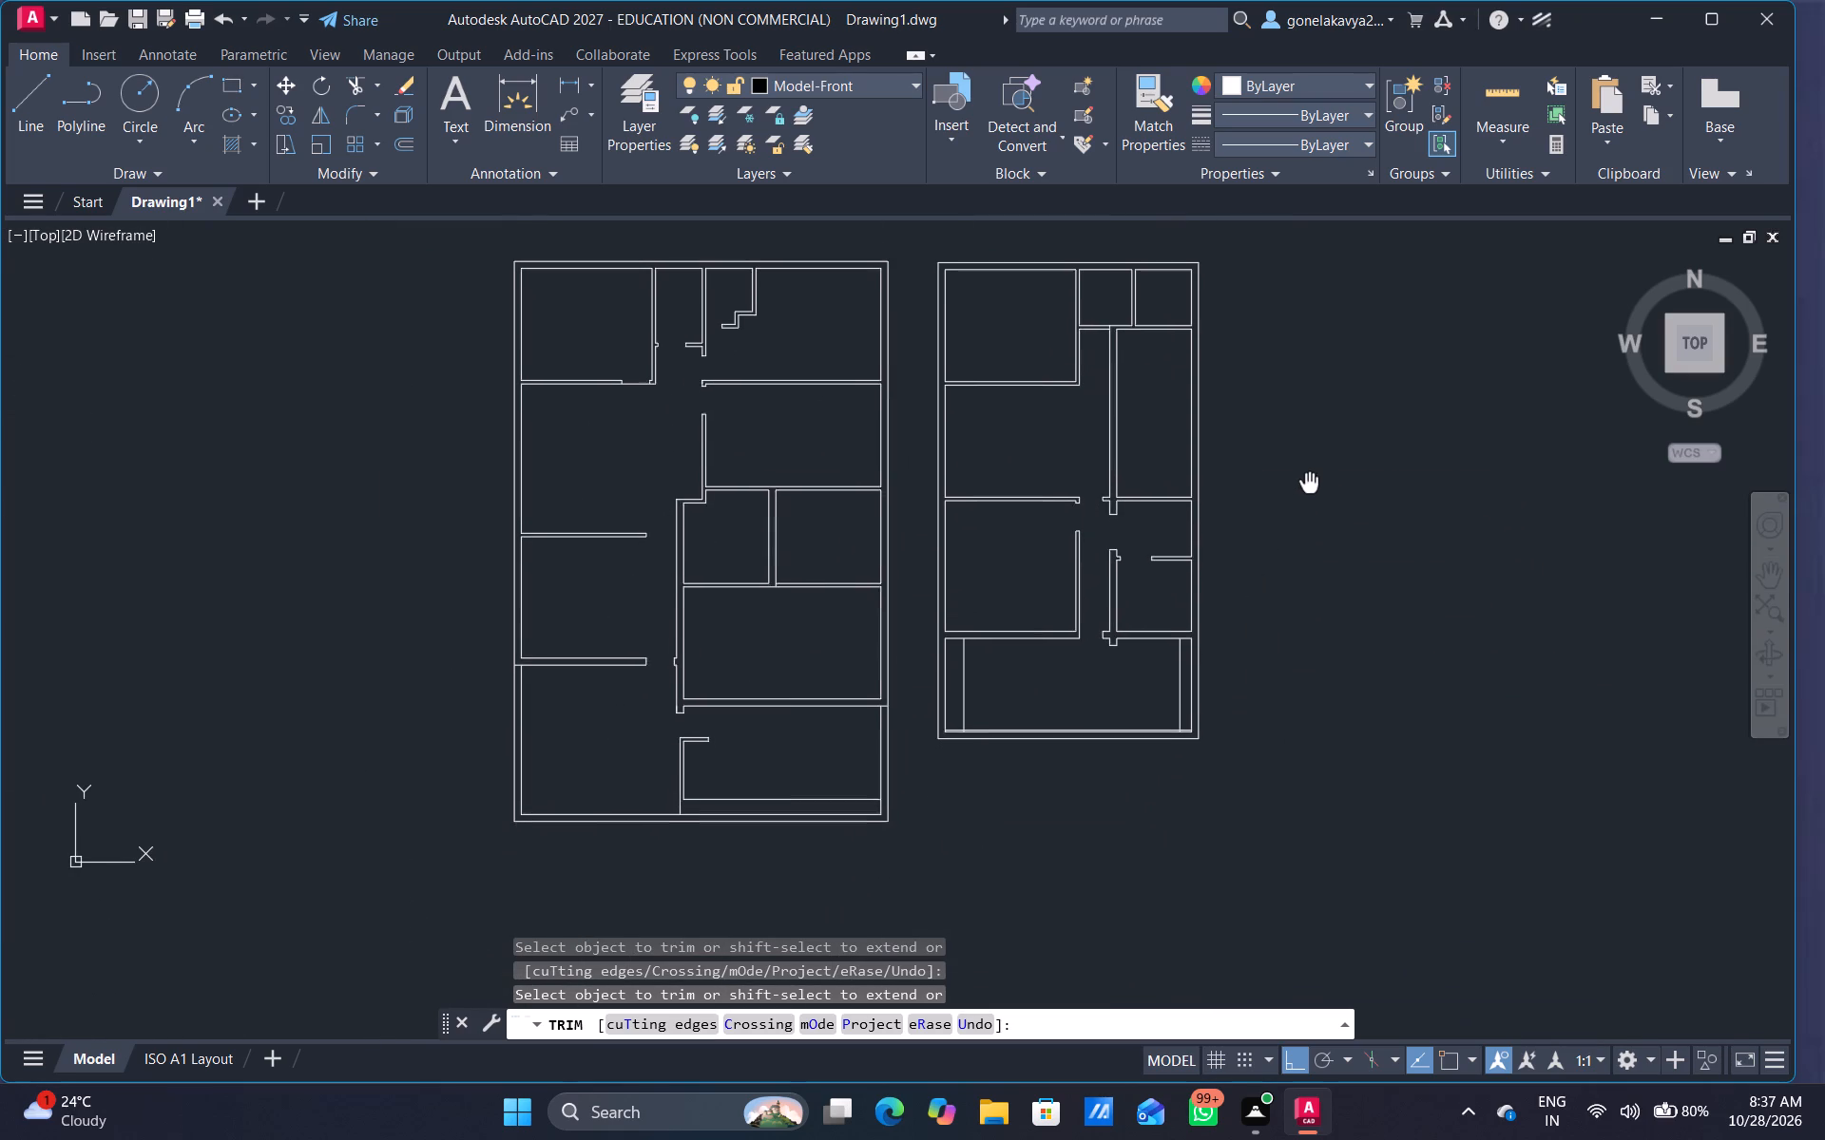
middle_click_drag(1309, 483, 1300, 478)
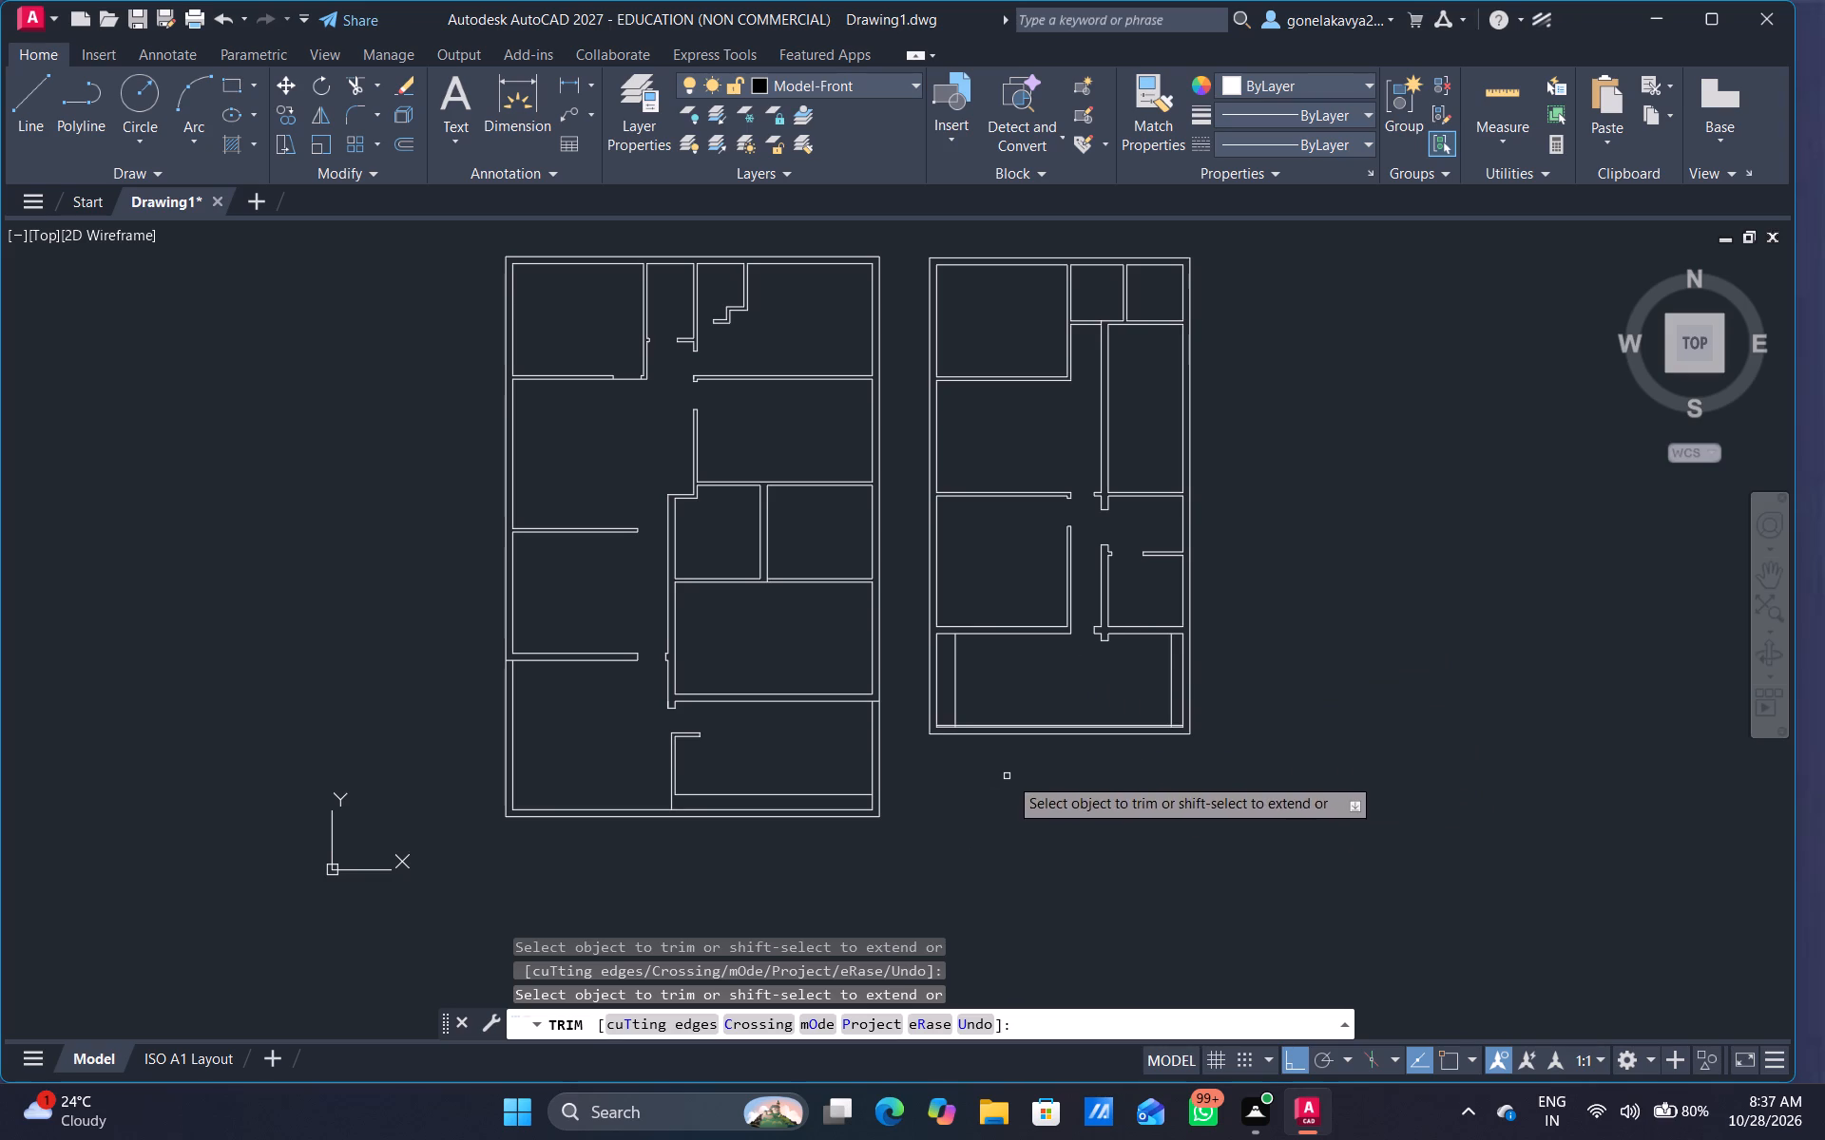
Offset the west inner wall line of the first plan's southwest room 2' into the room.
middle_click_drag(991, 816, 1213, 941)
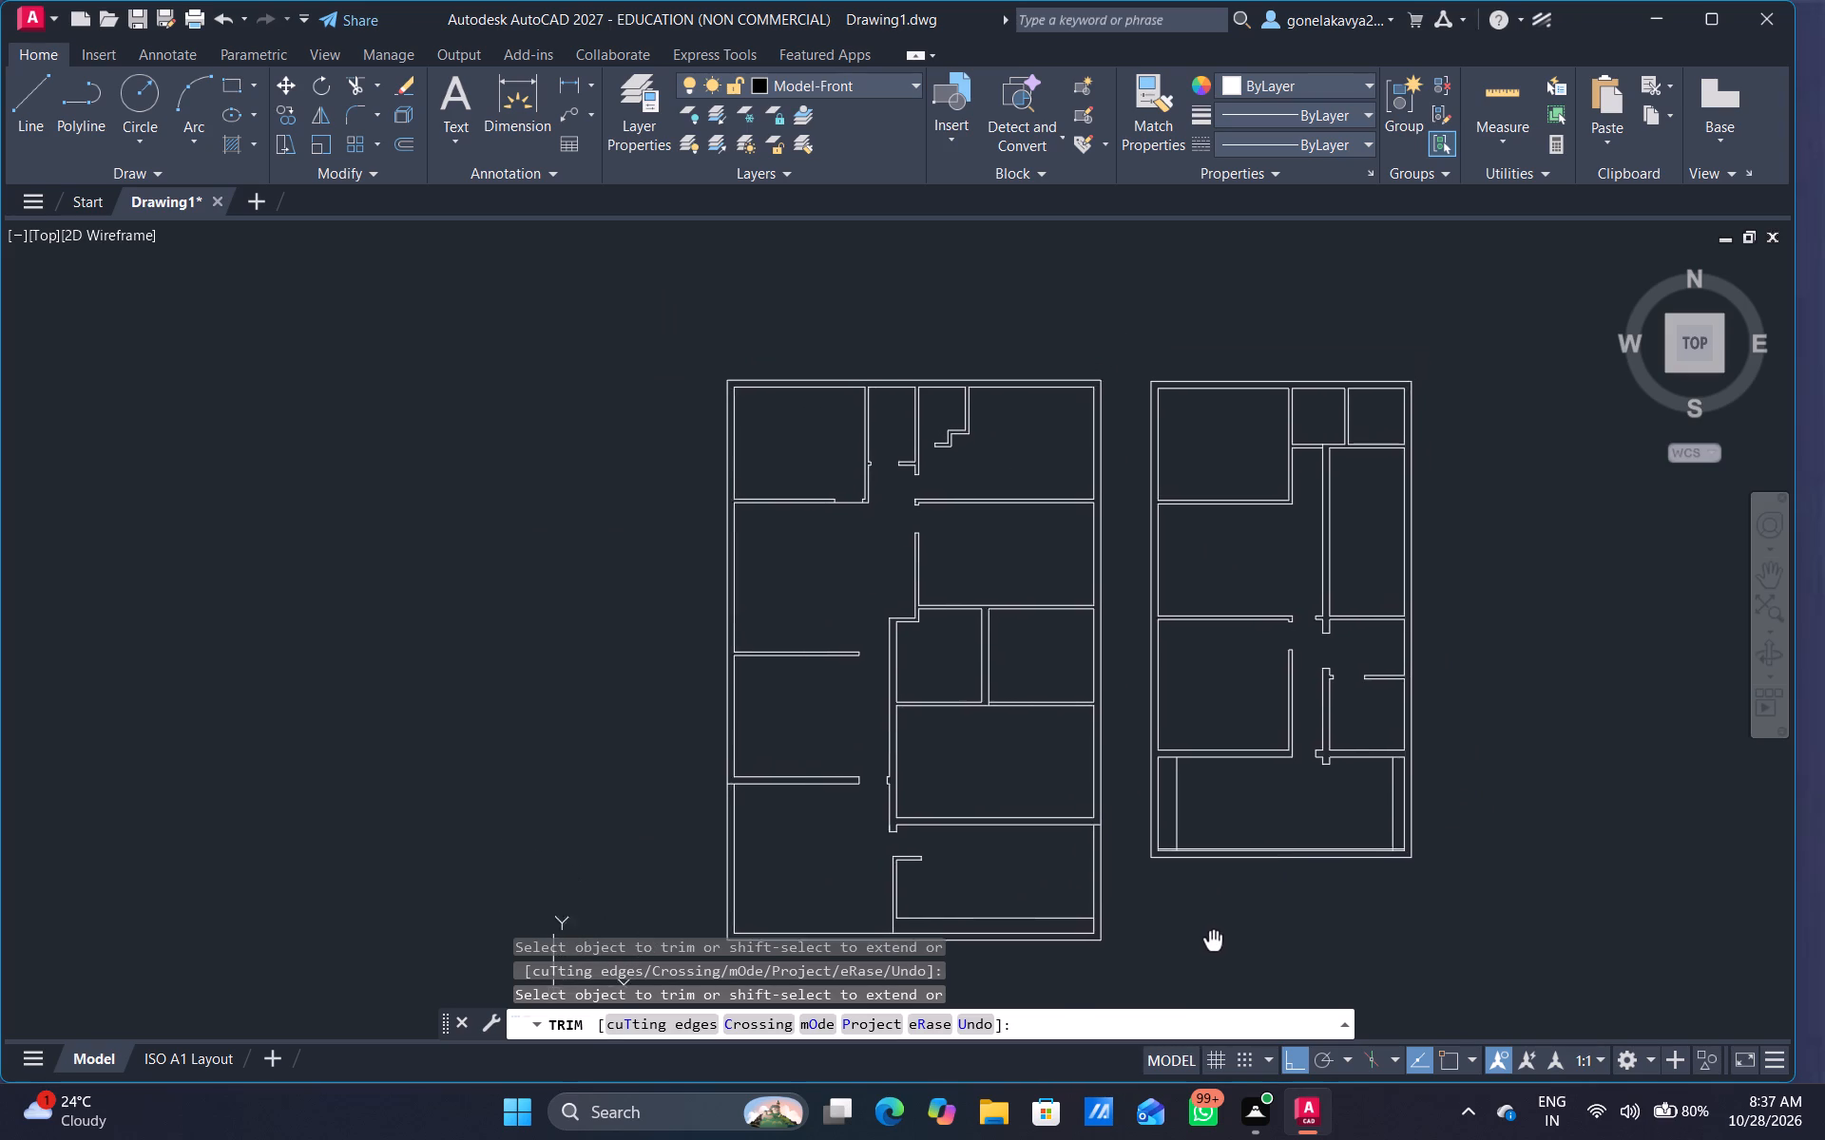
middle_click_drag(1213, 941, 1177, 978)
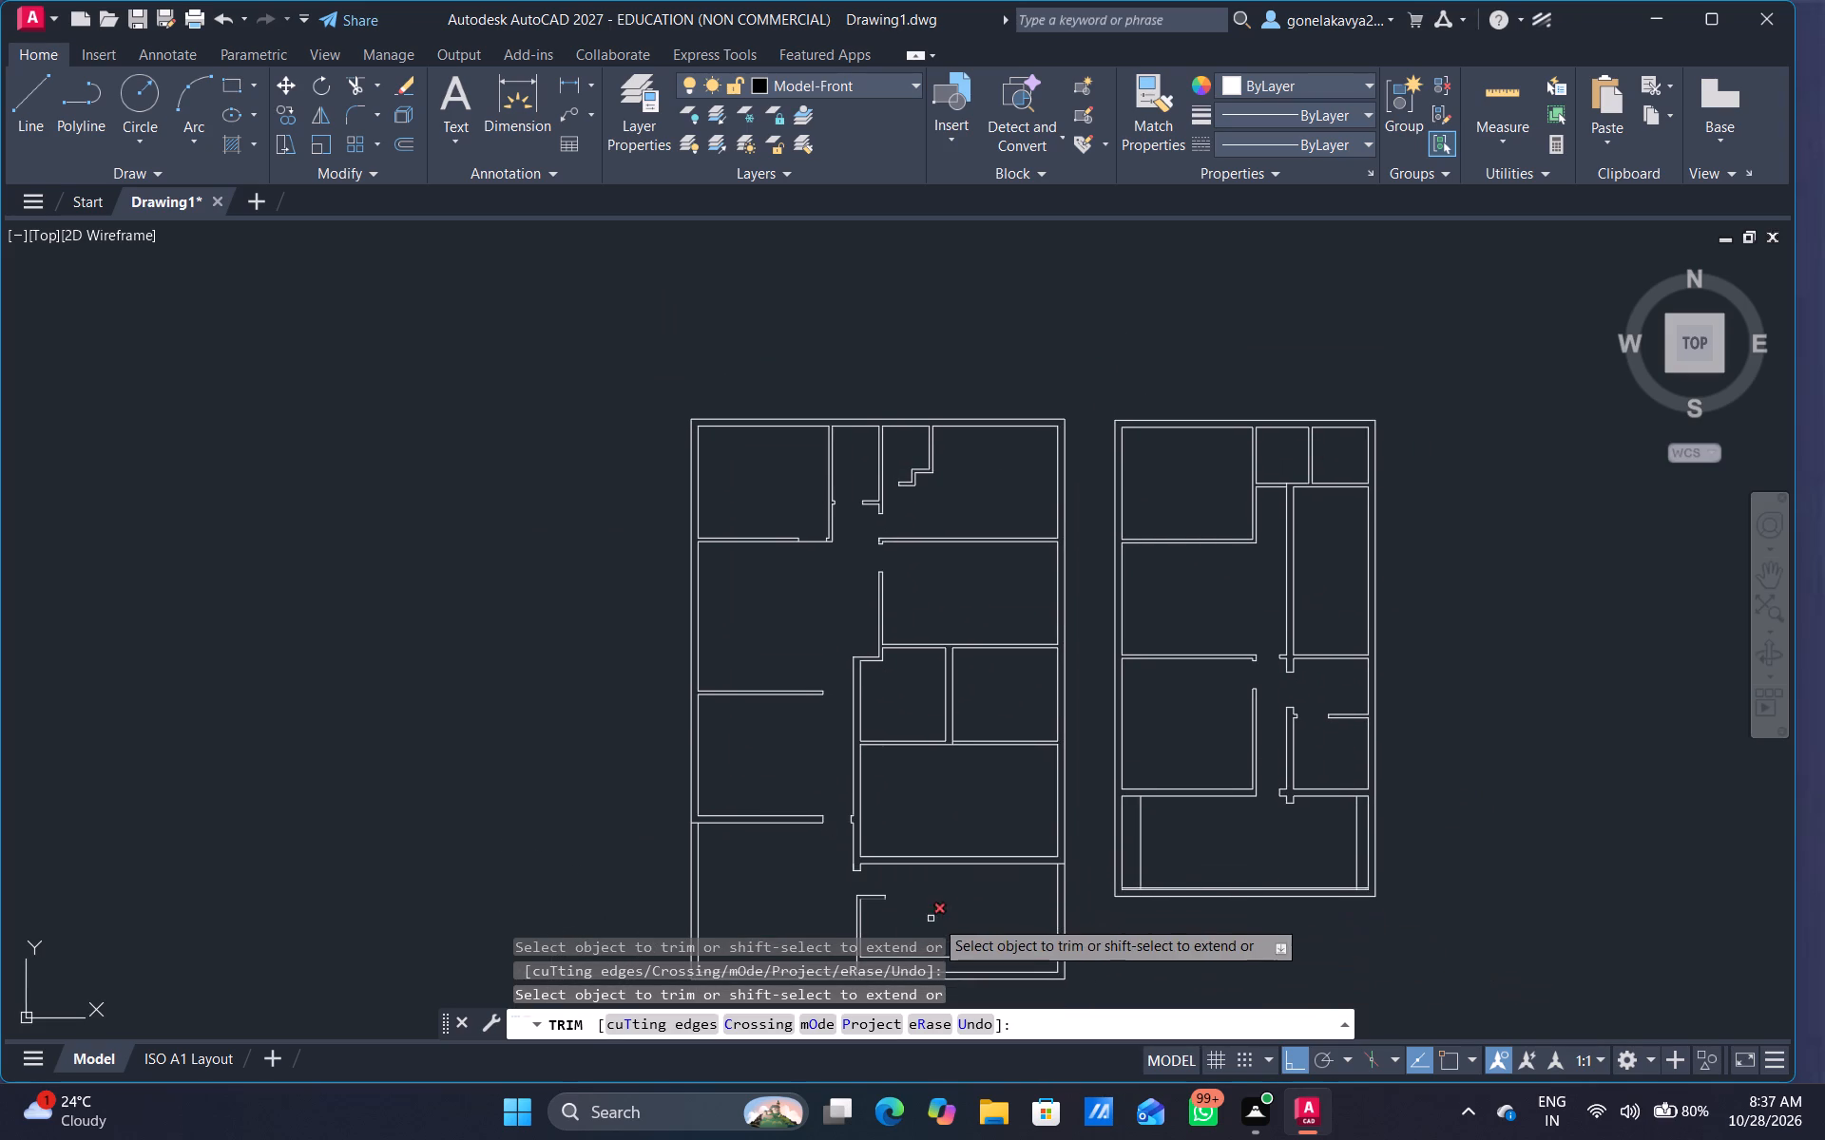
middle_click_drag(970, 905, 1045, 705)
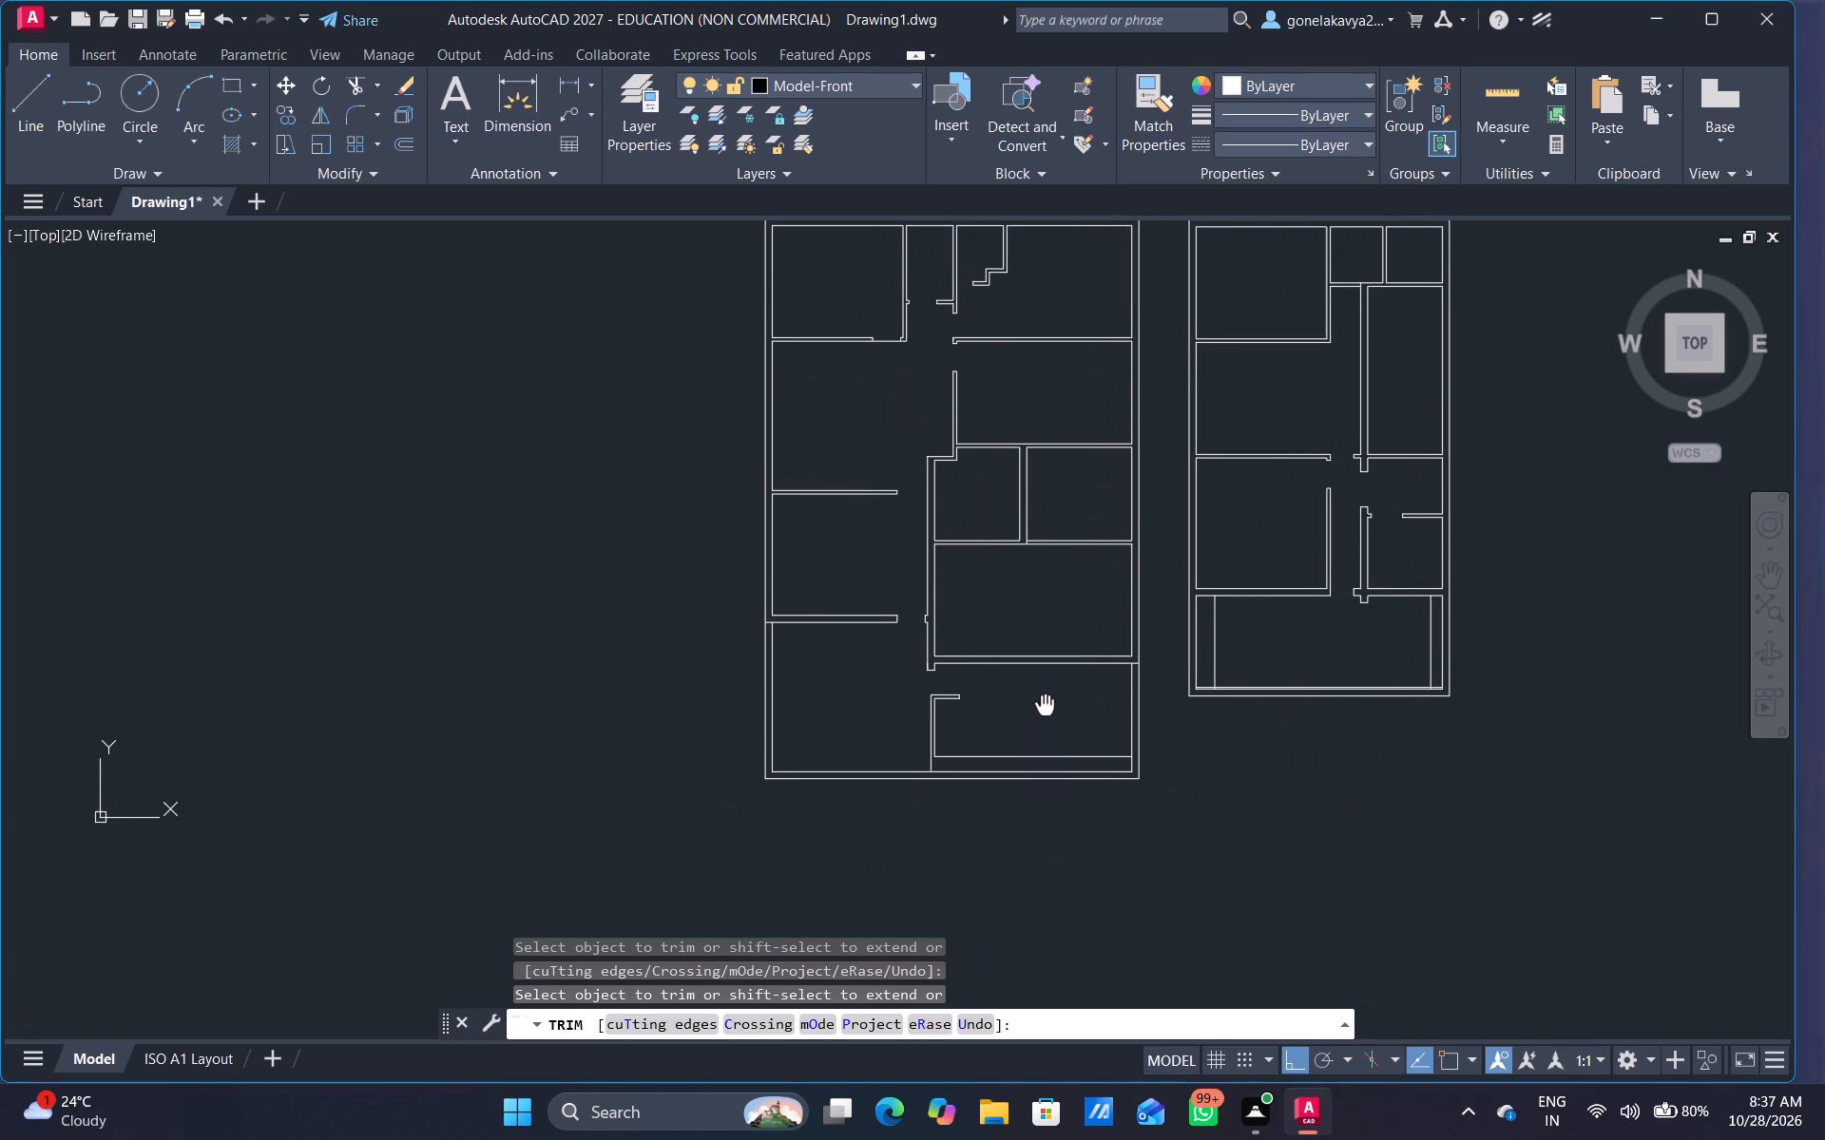
middle_click_drag(1045, 705, 1049, 707)
scroll(895, 732, "up", 2)
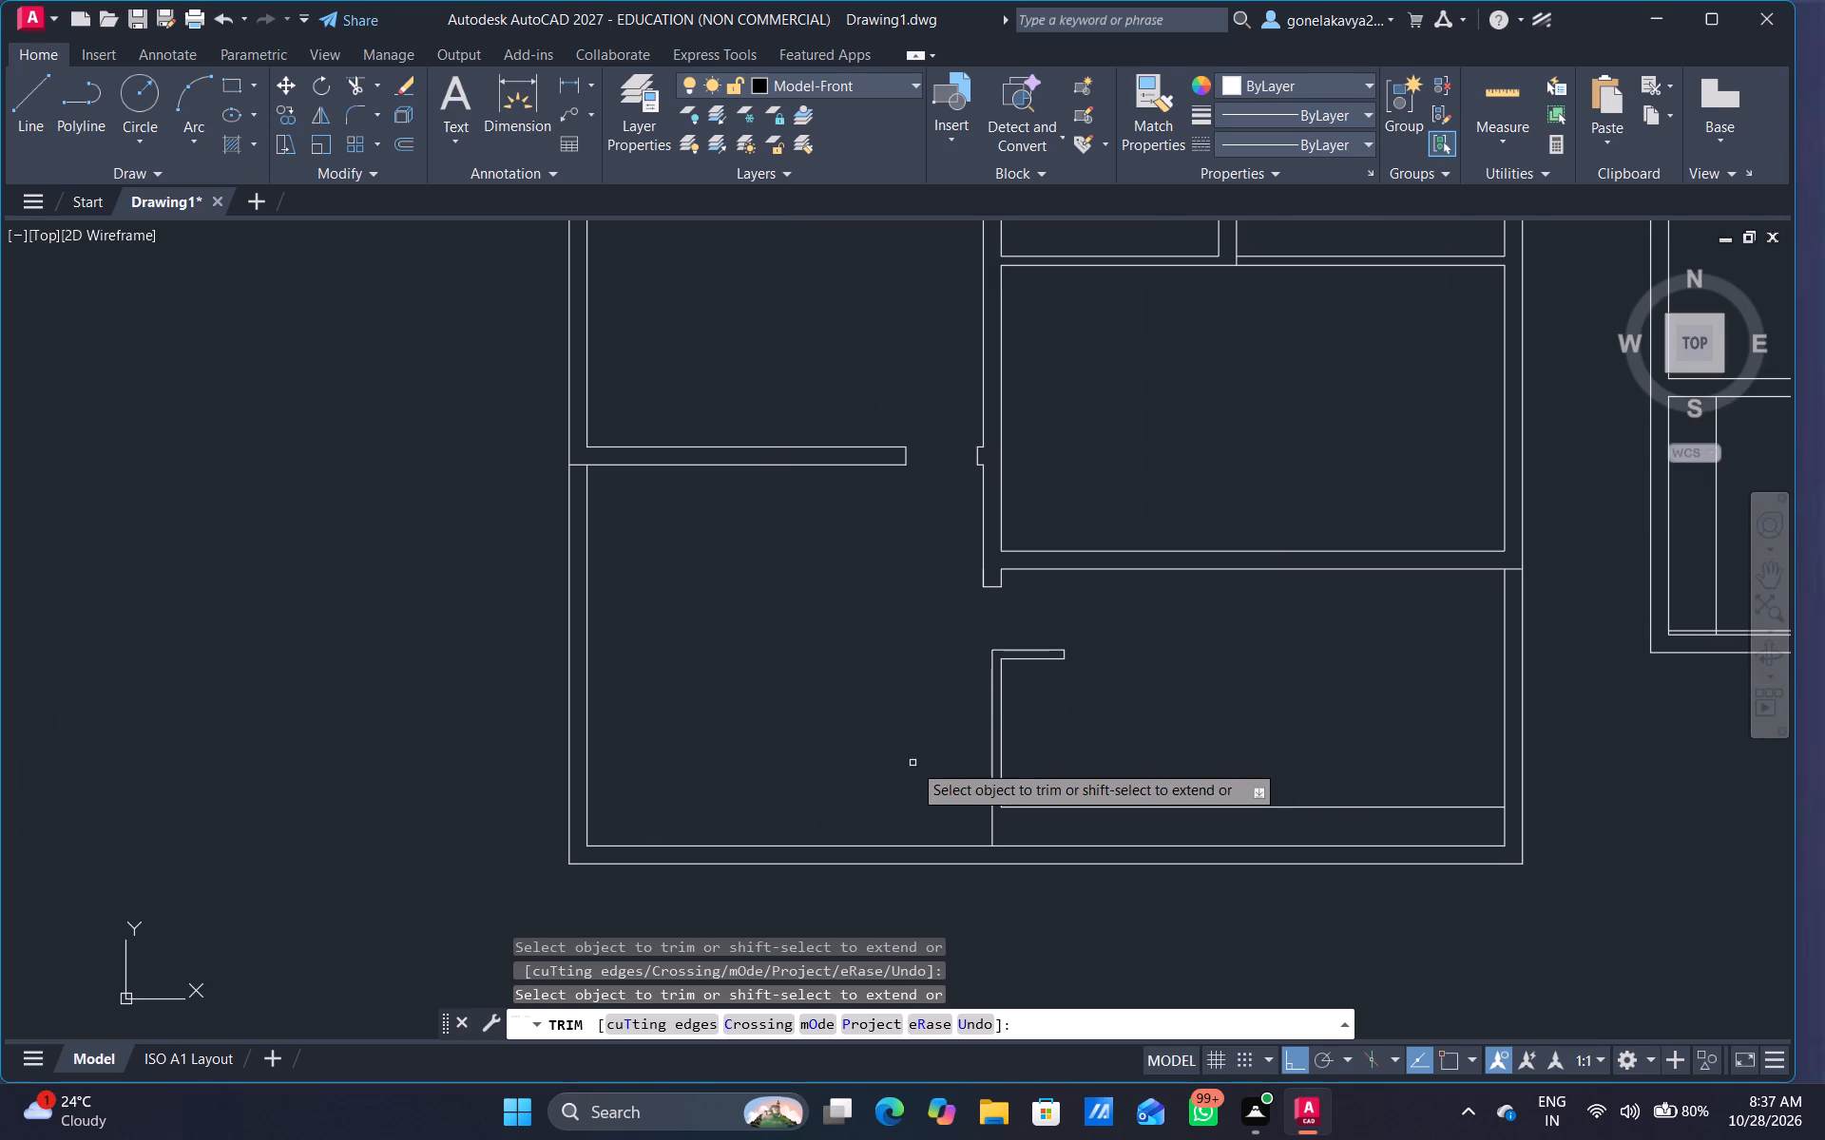
scroll(748, 738, "up", 1)
middle_click_drag(748, 738, 1002, 864)
key("Escape")
key("o")
key("Return")
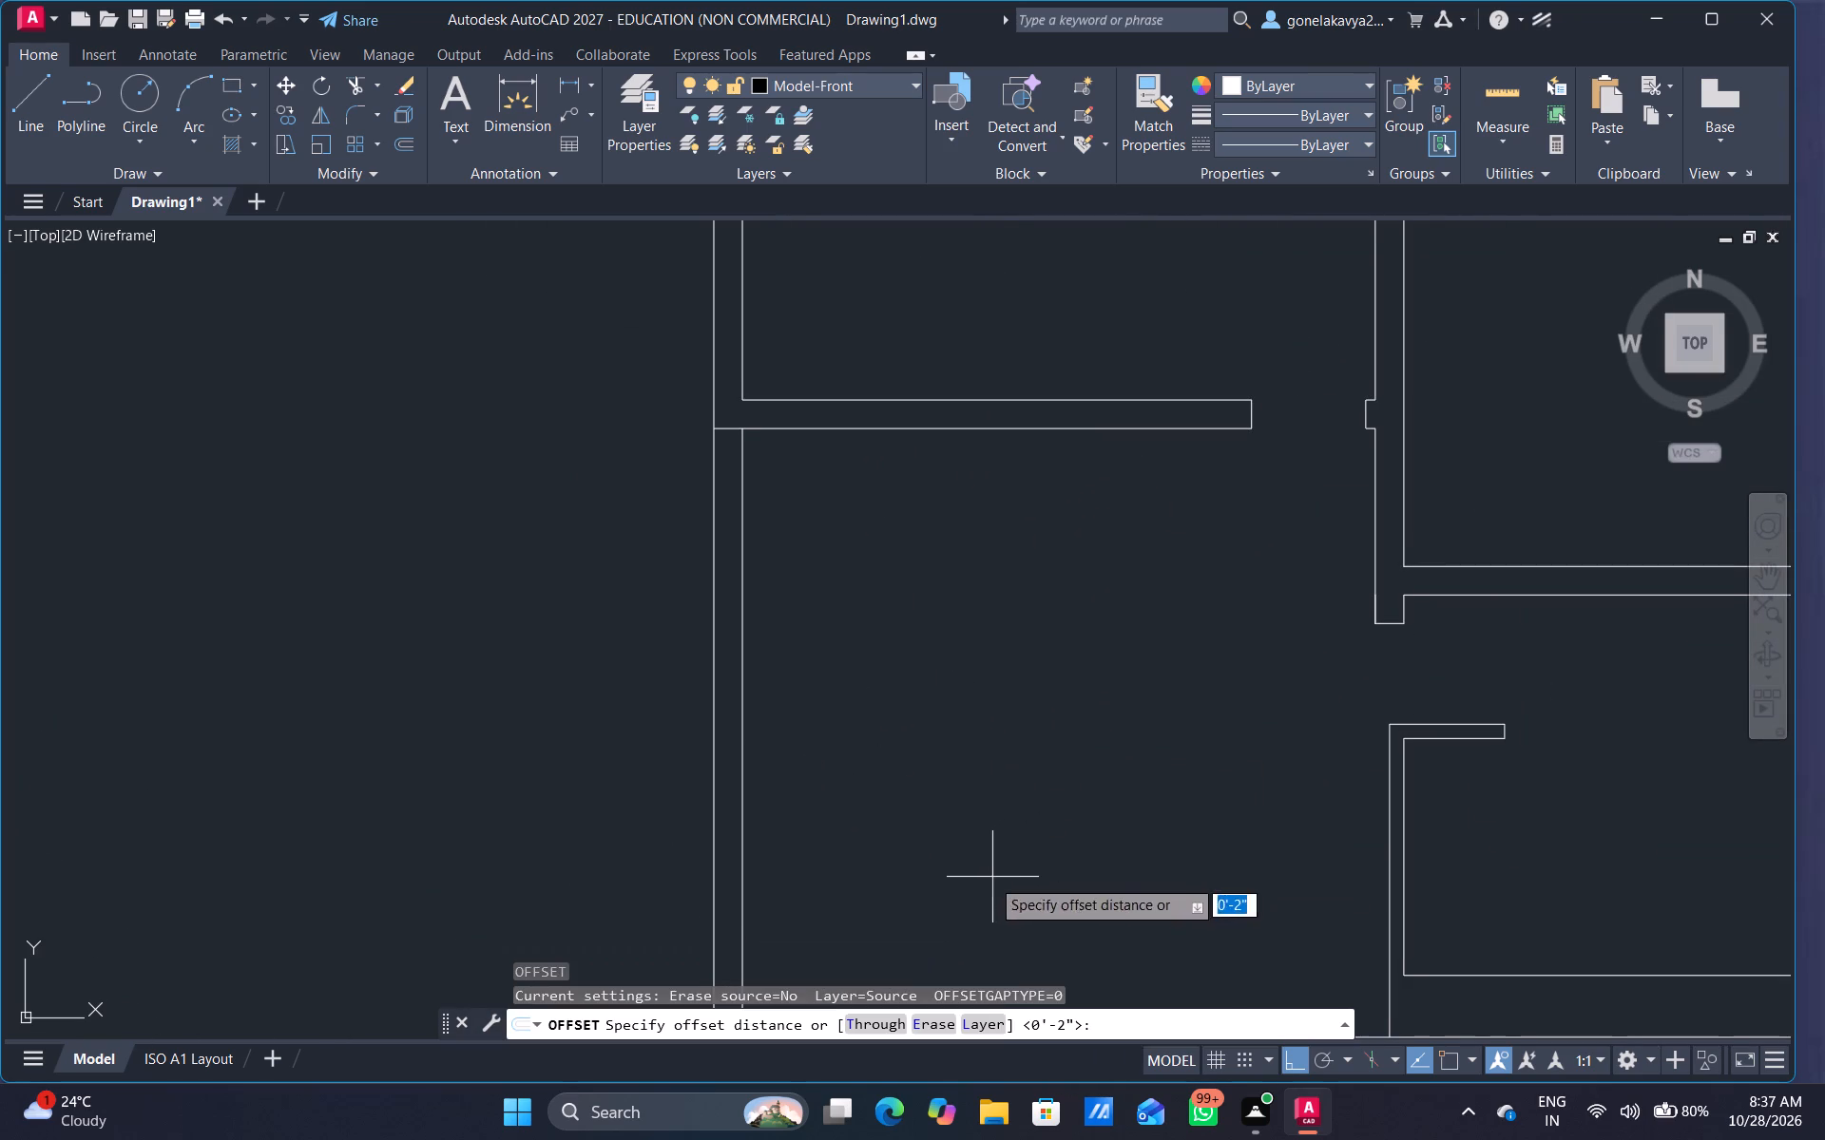
left_click_drag(871, 767, 950, 767)
left_click(1006, 801)
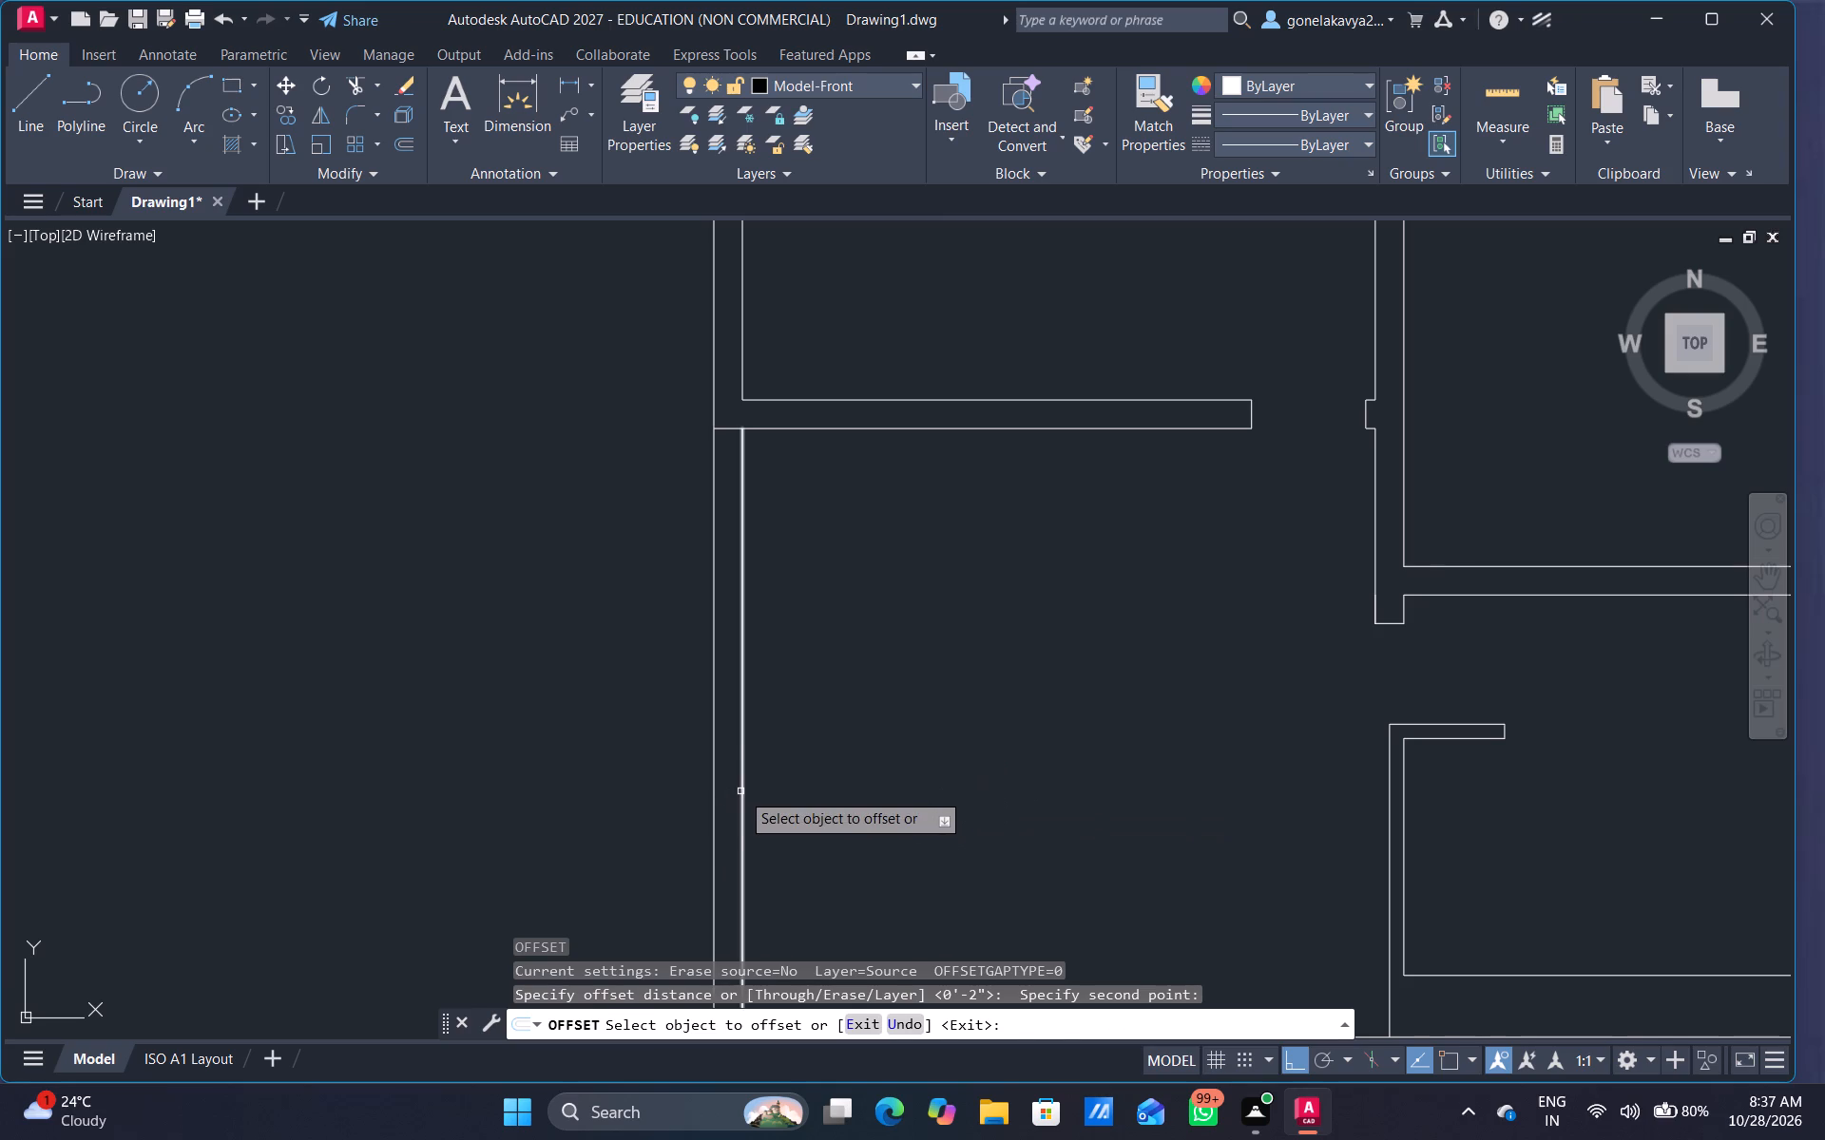
left_click(740, 791)
key("3")
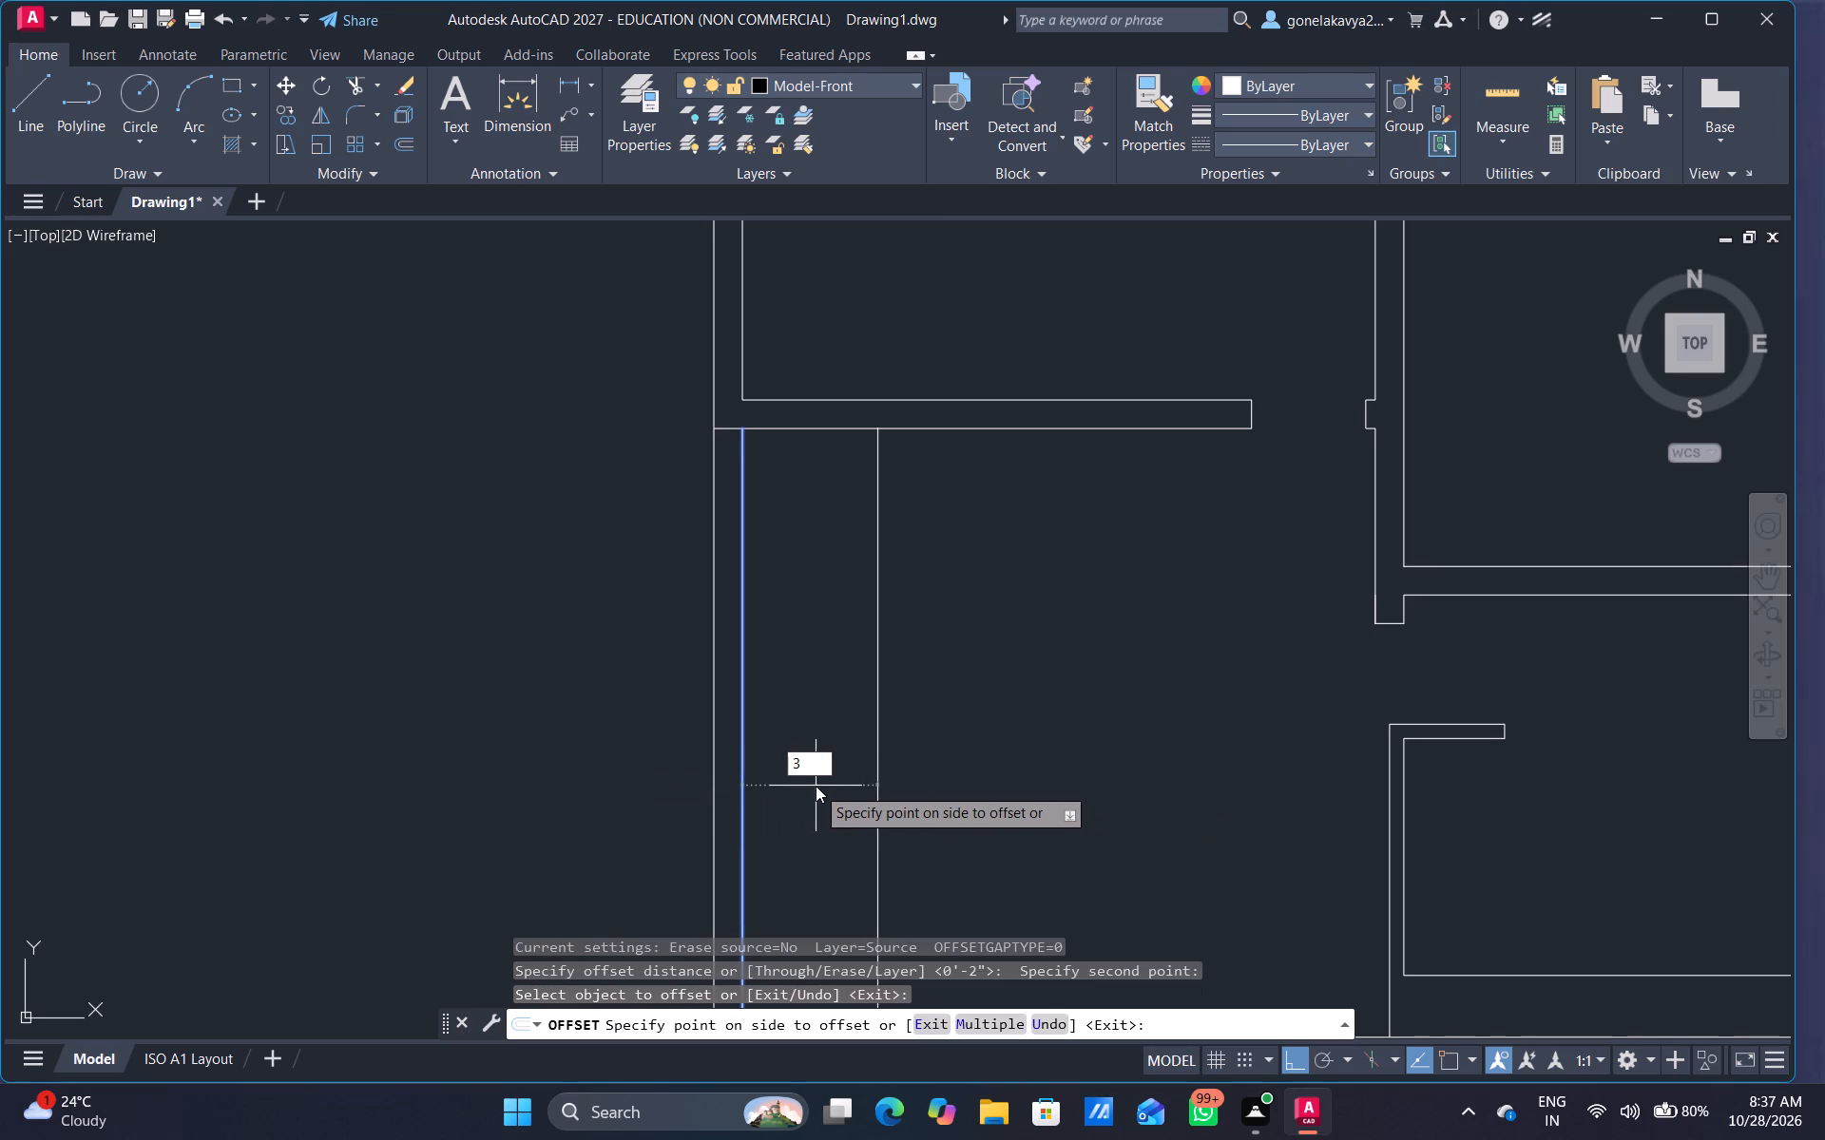
key("BackSpace")
type("2'")
key("Return")
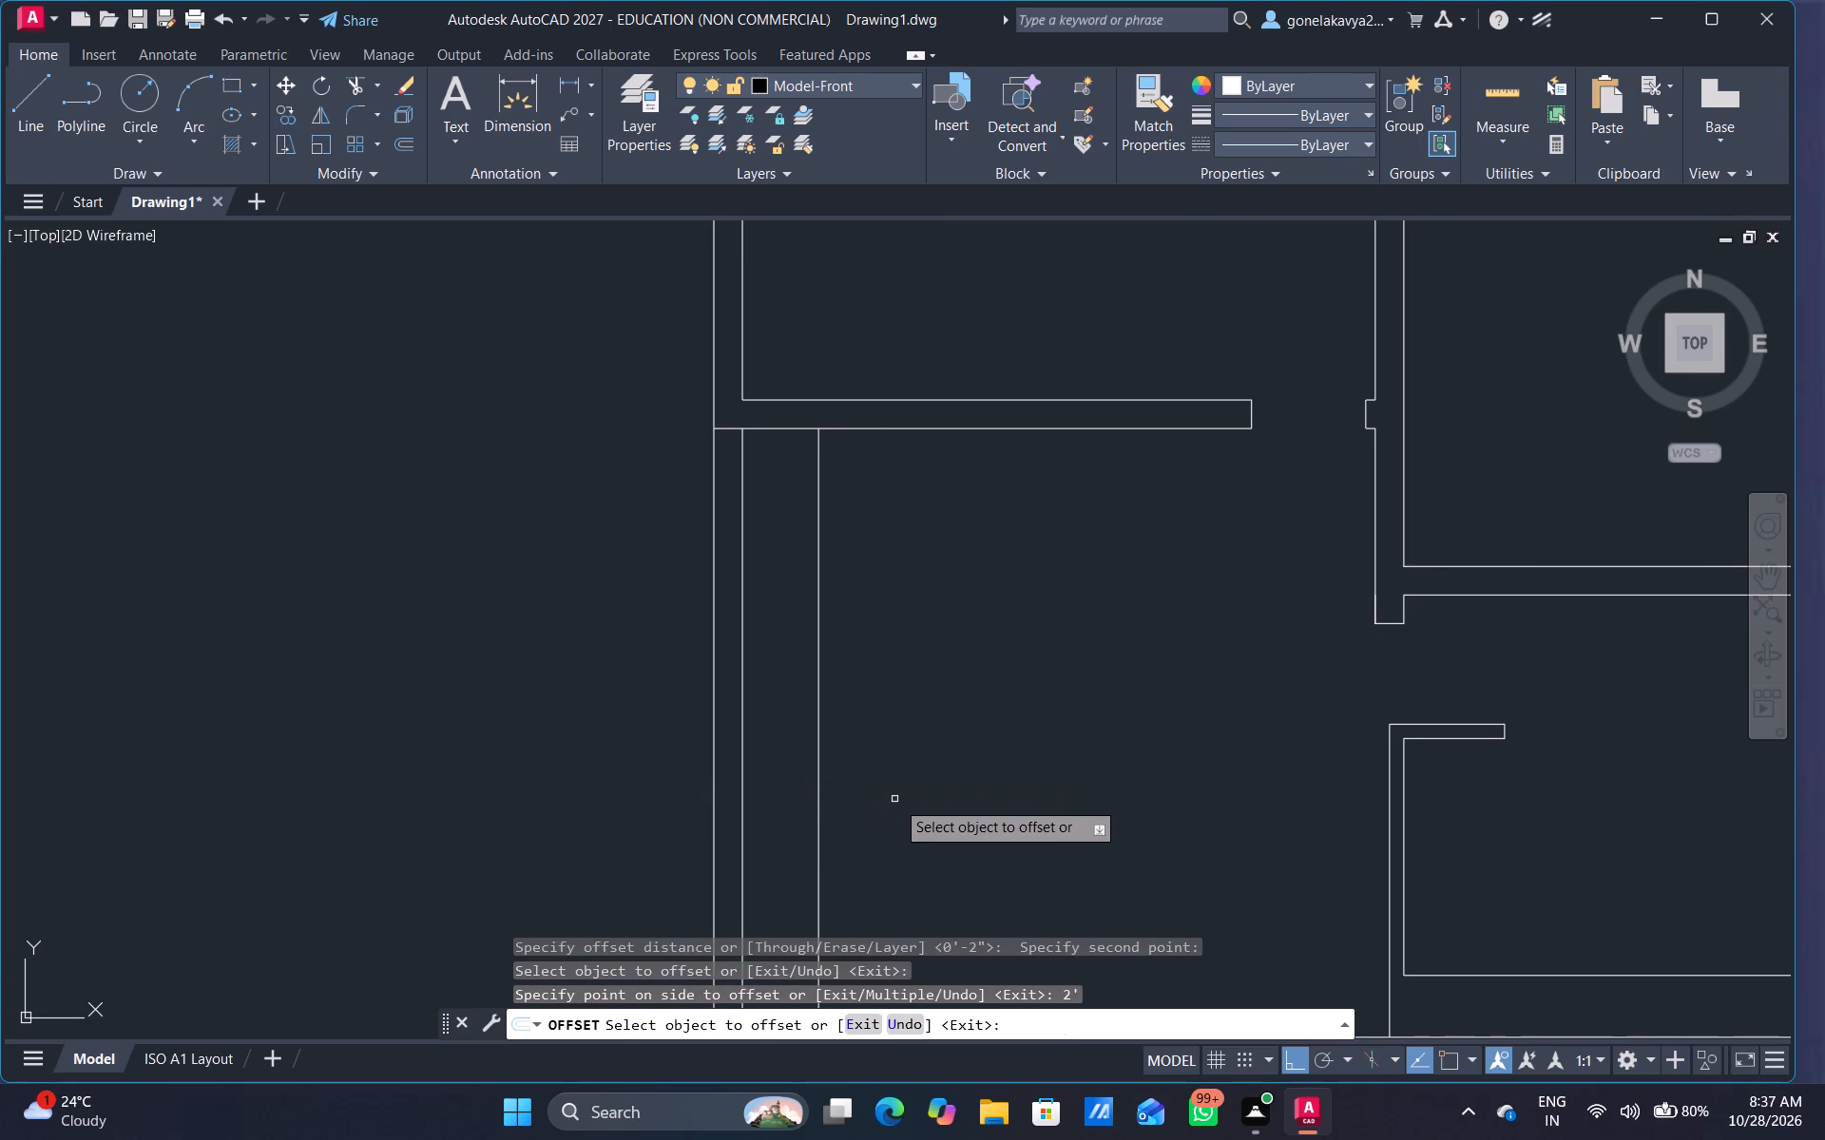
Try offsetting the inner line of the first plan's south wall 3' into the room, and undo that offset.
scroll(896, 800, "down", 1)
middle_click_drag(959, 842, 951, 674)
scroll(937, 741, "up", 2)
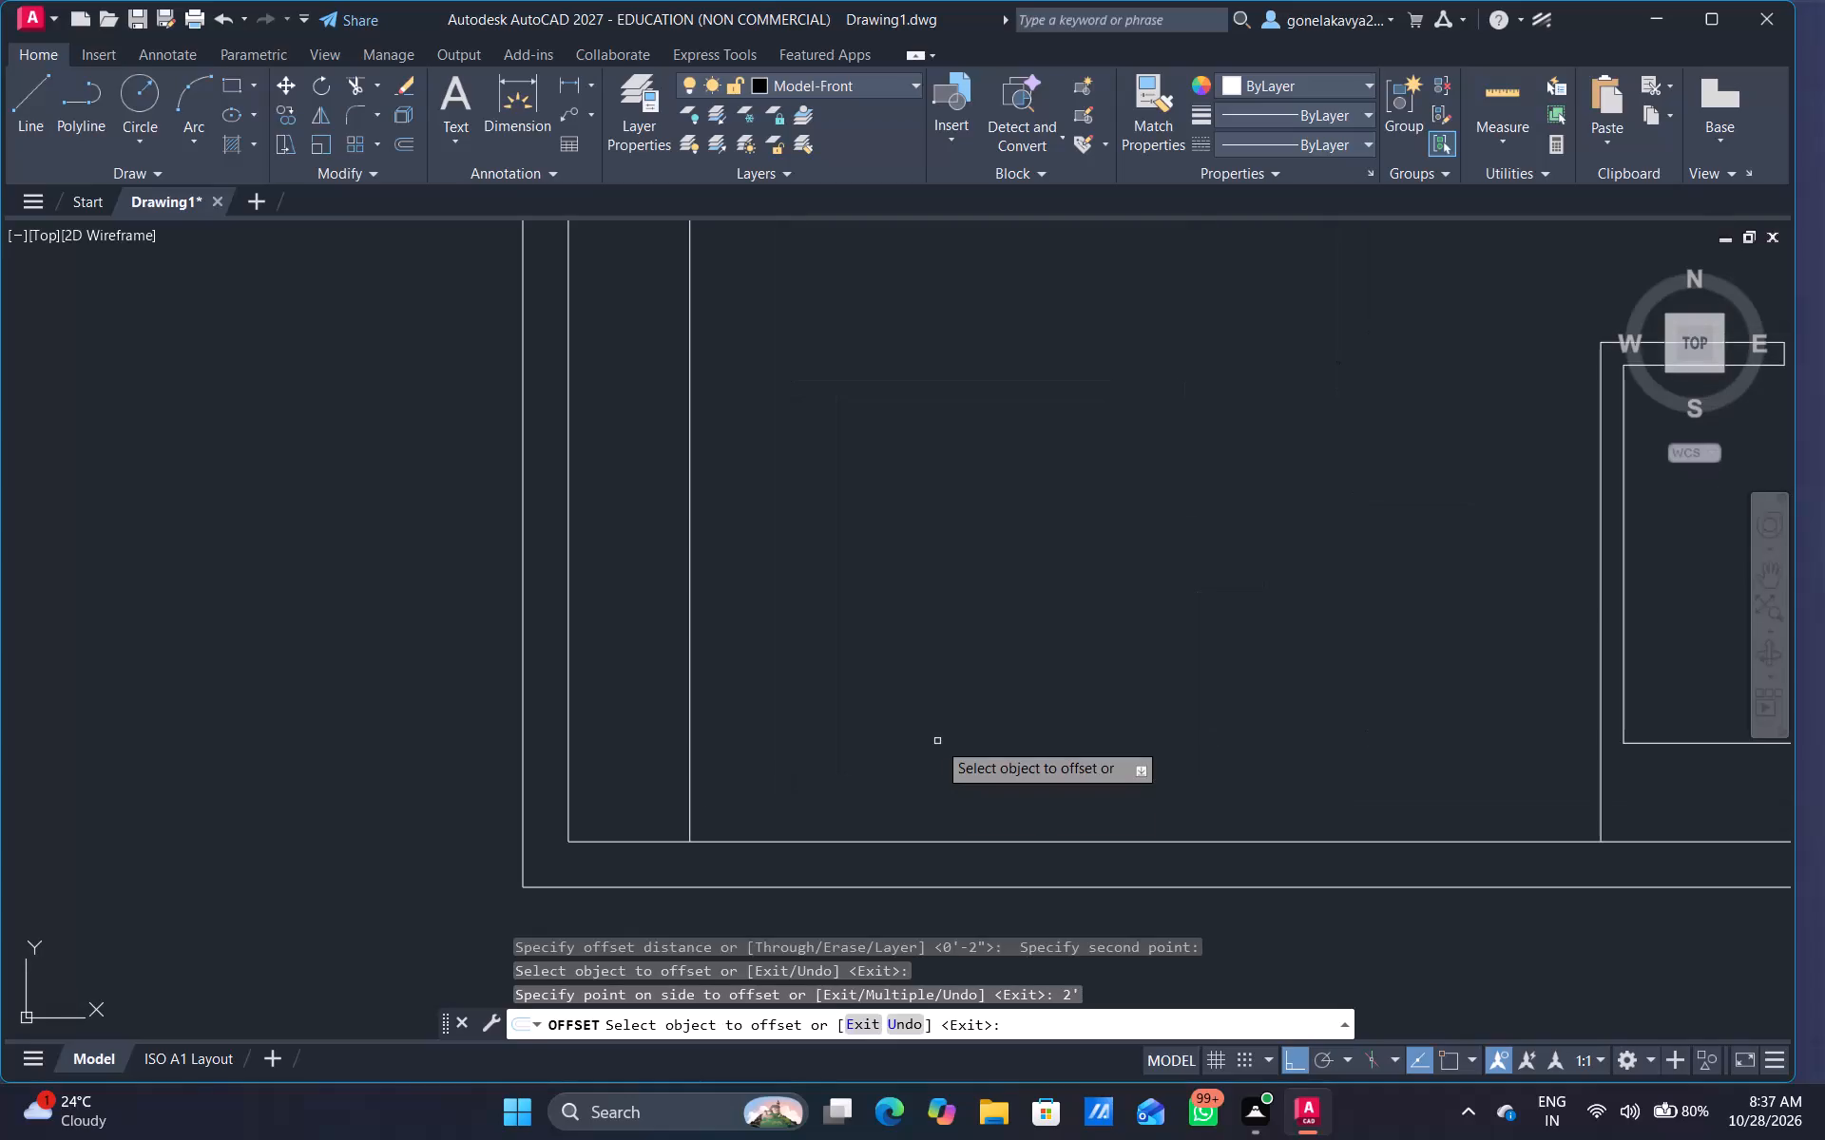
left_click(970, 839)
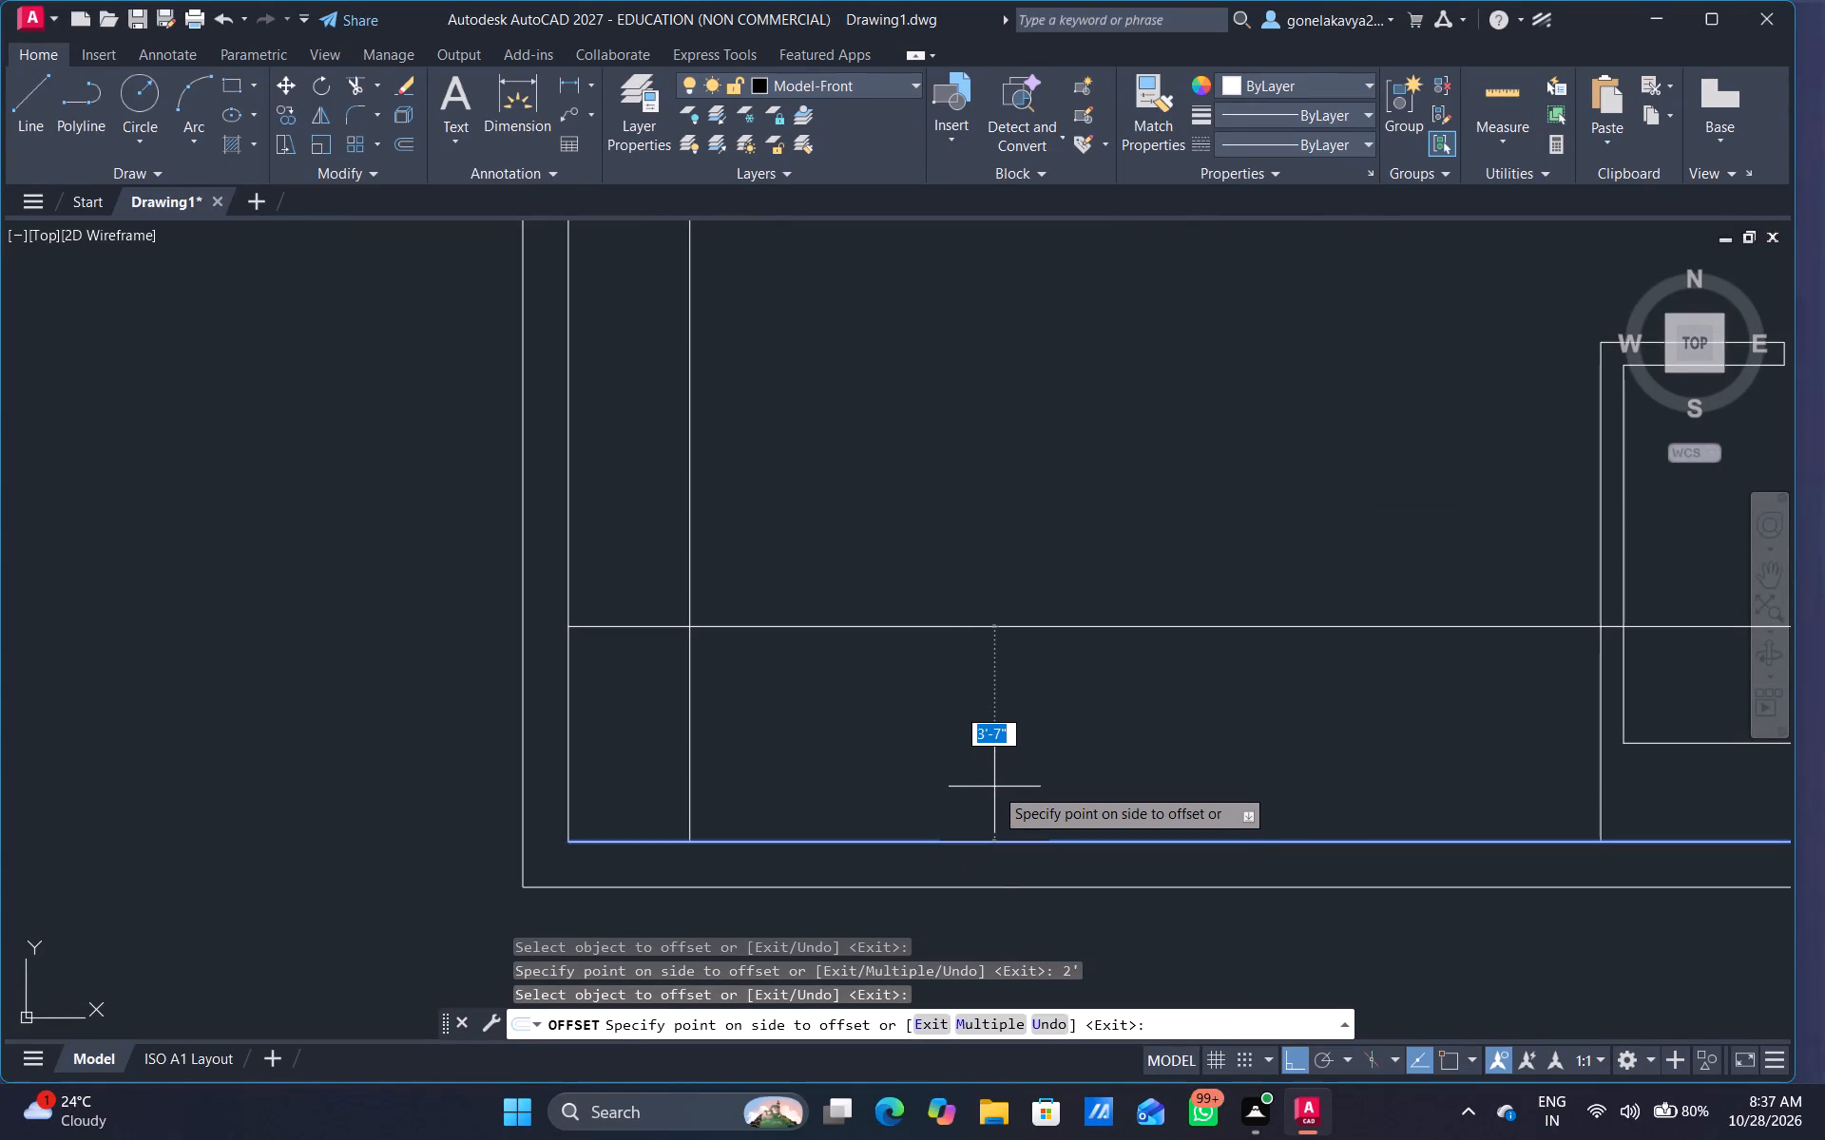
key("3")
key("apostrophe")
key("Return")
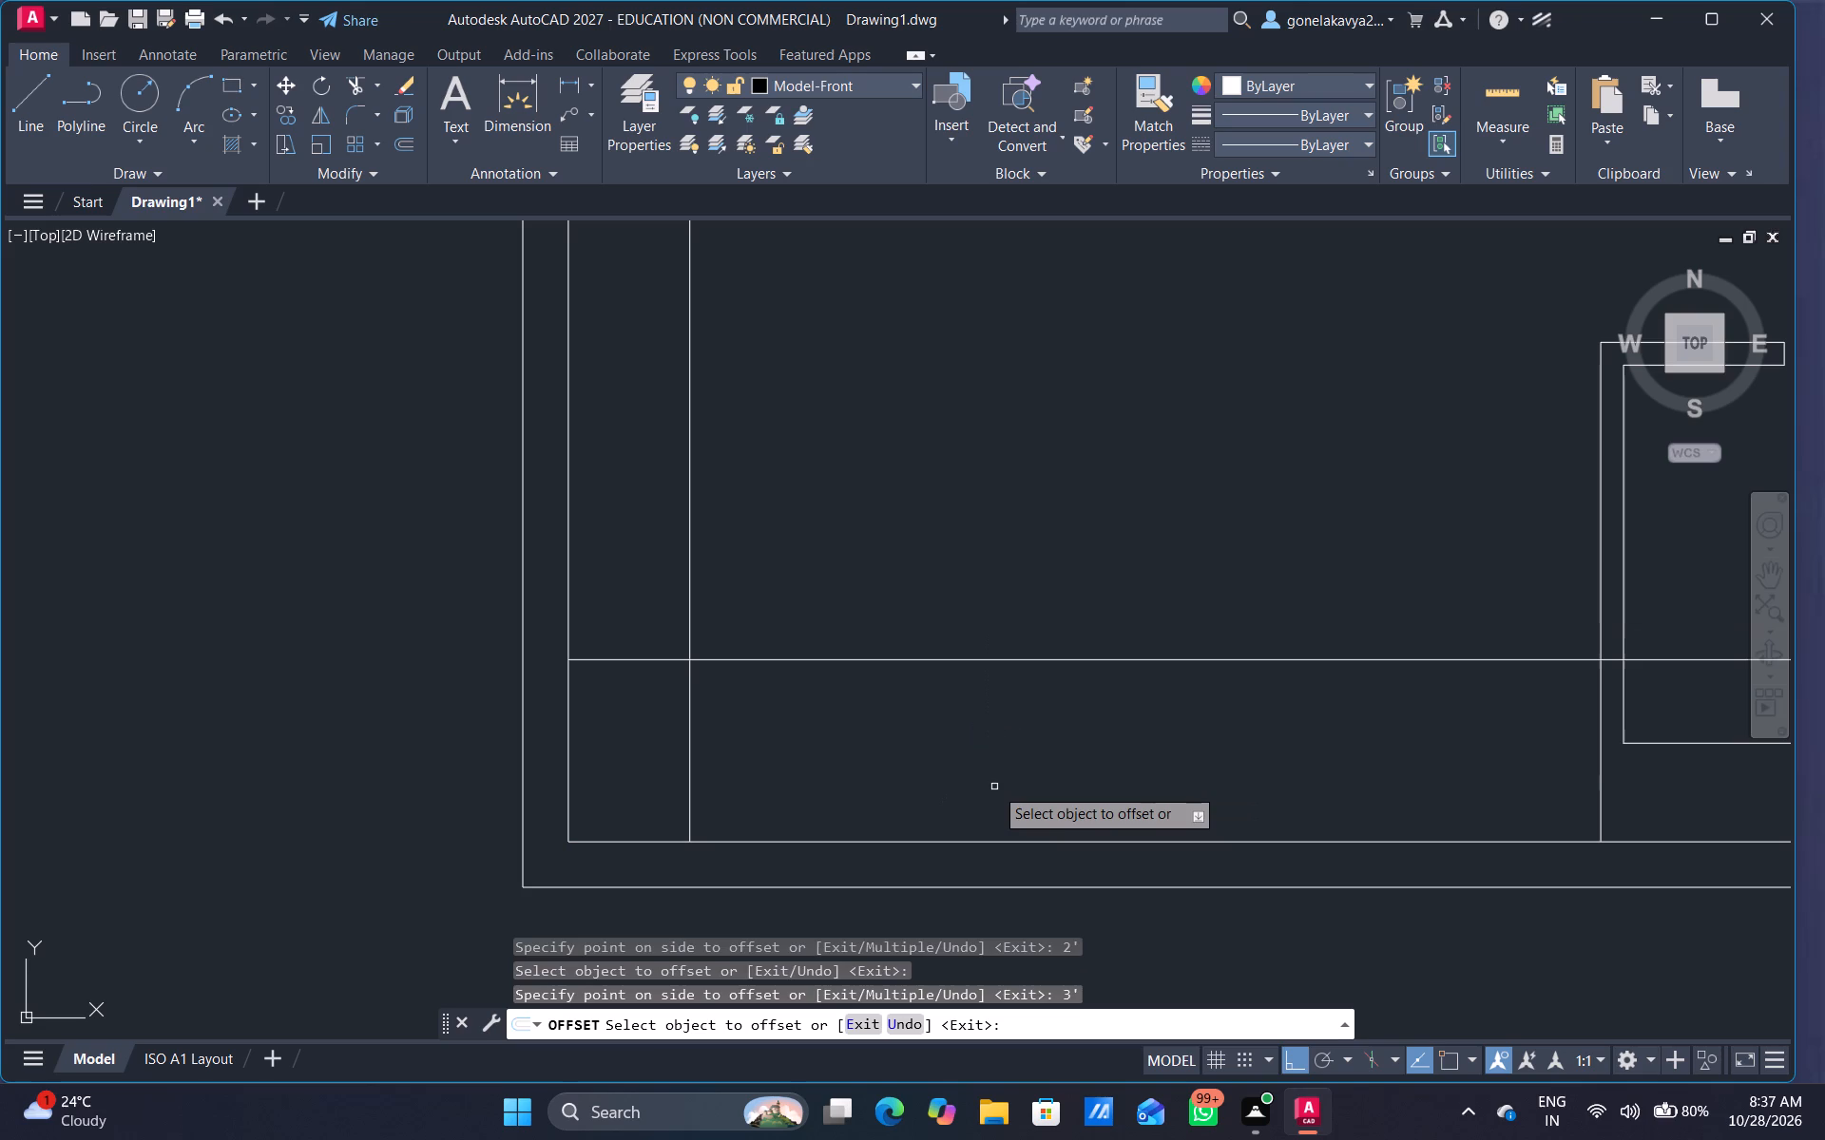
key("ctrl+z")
Offset the inner line of the first plan's south wall 2' into the room.
left_click_drag(1020, 841, 995, 866)
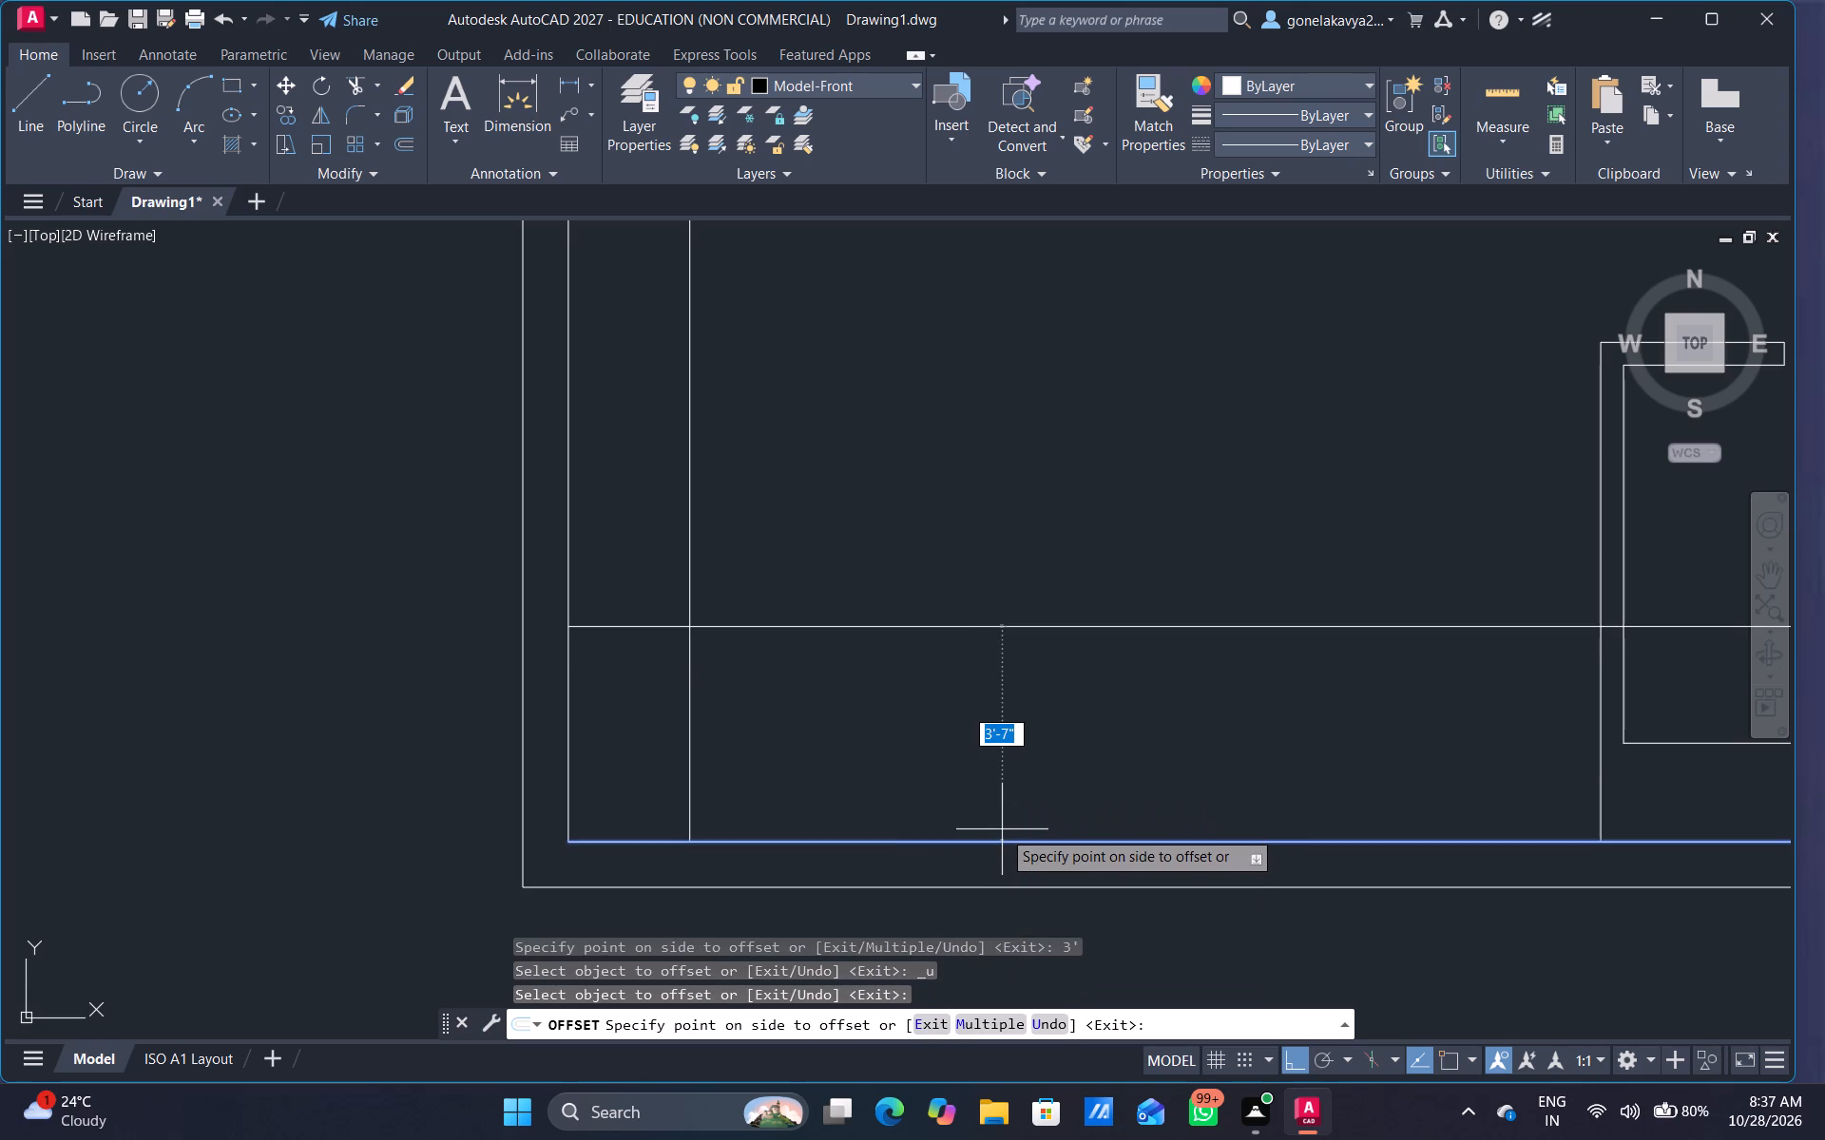
type("2'")
key("Return")
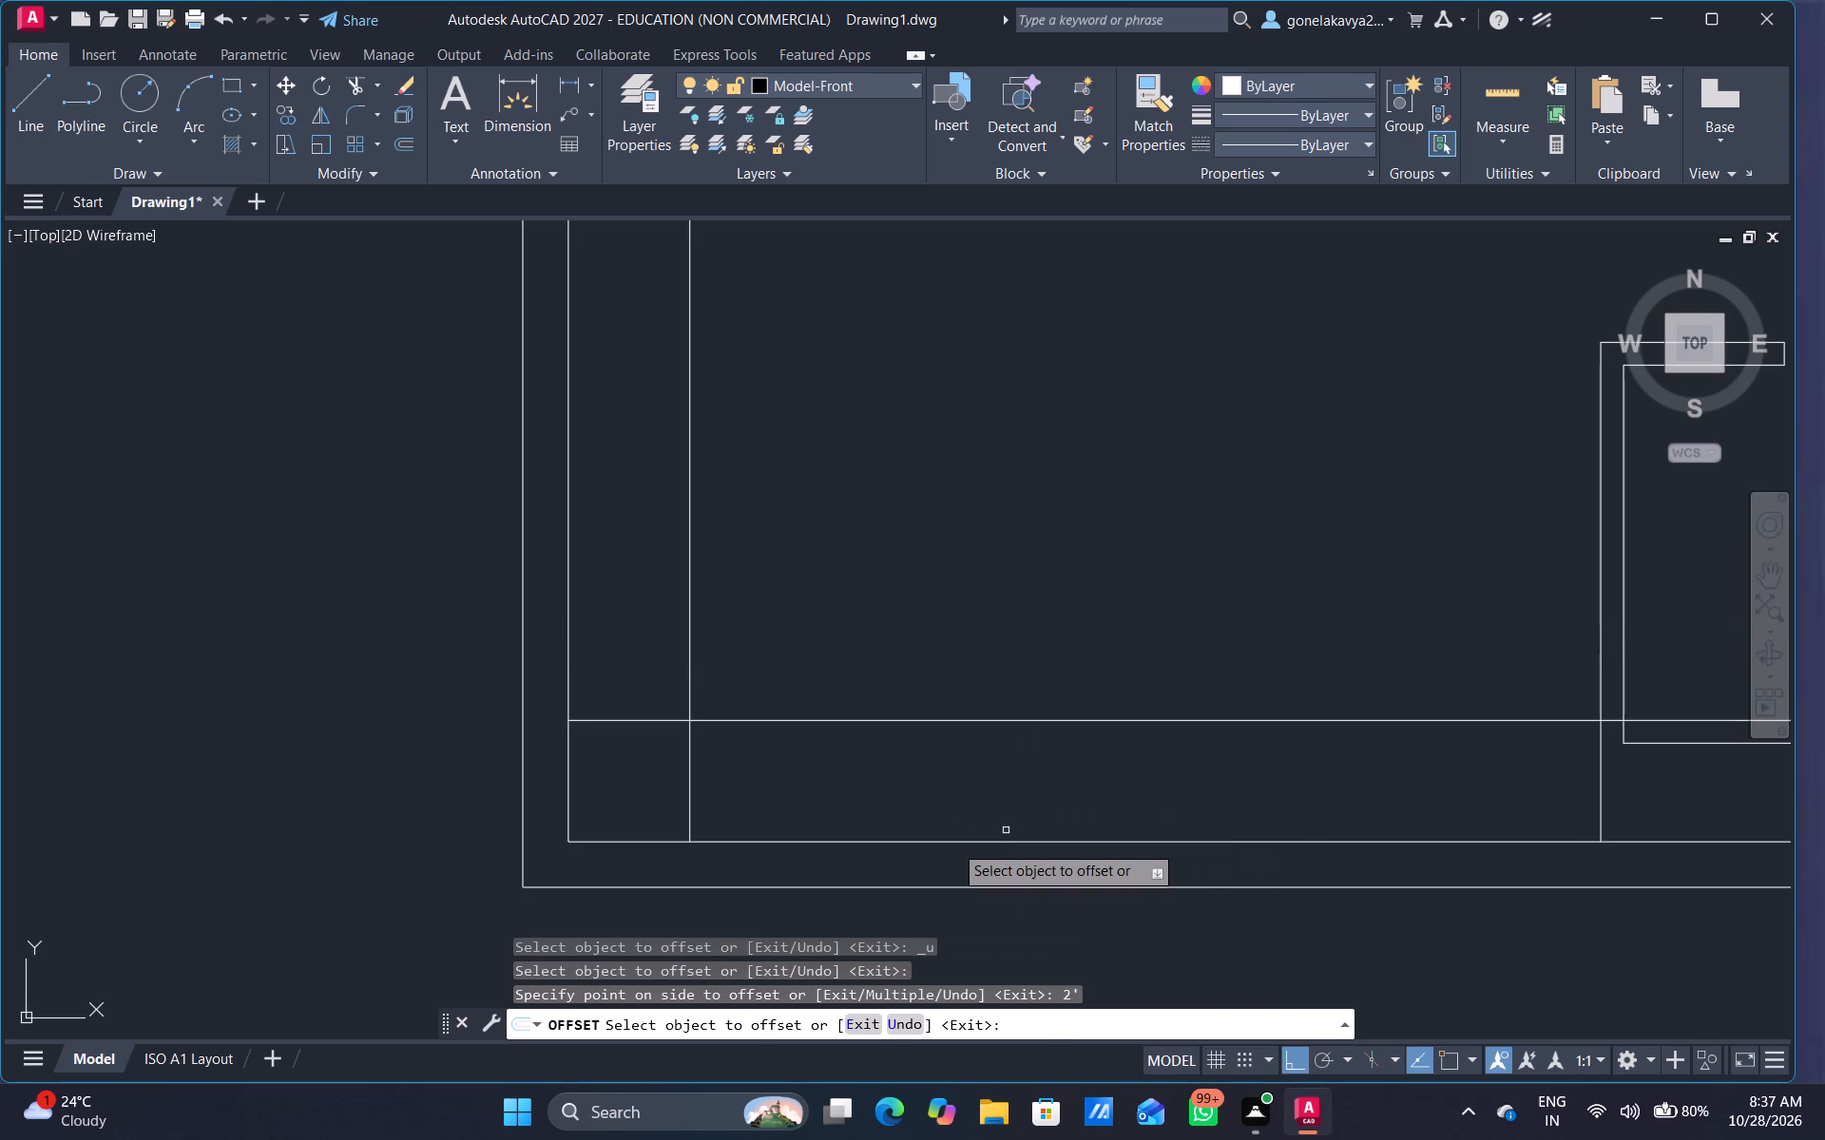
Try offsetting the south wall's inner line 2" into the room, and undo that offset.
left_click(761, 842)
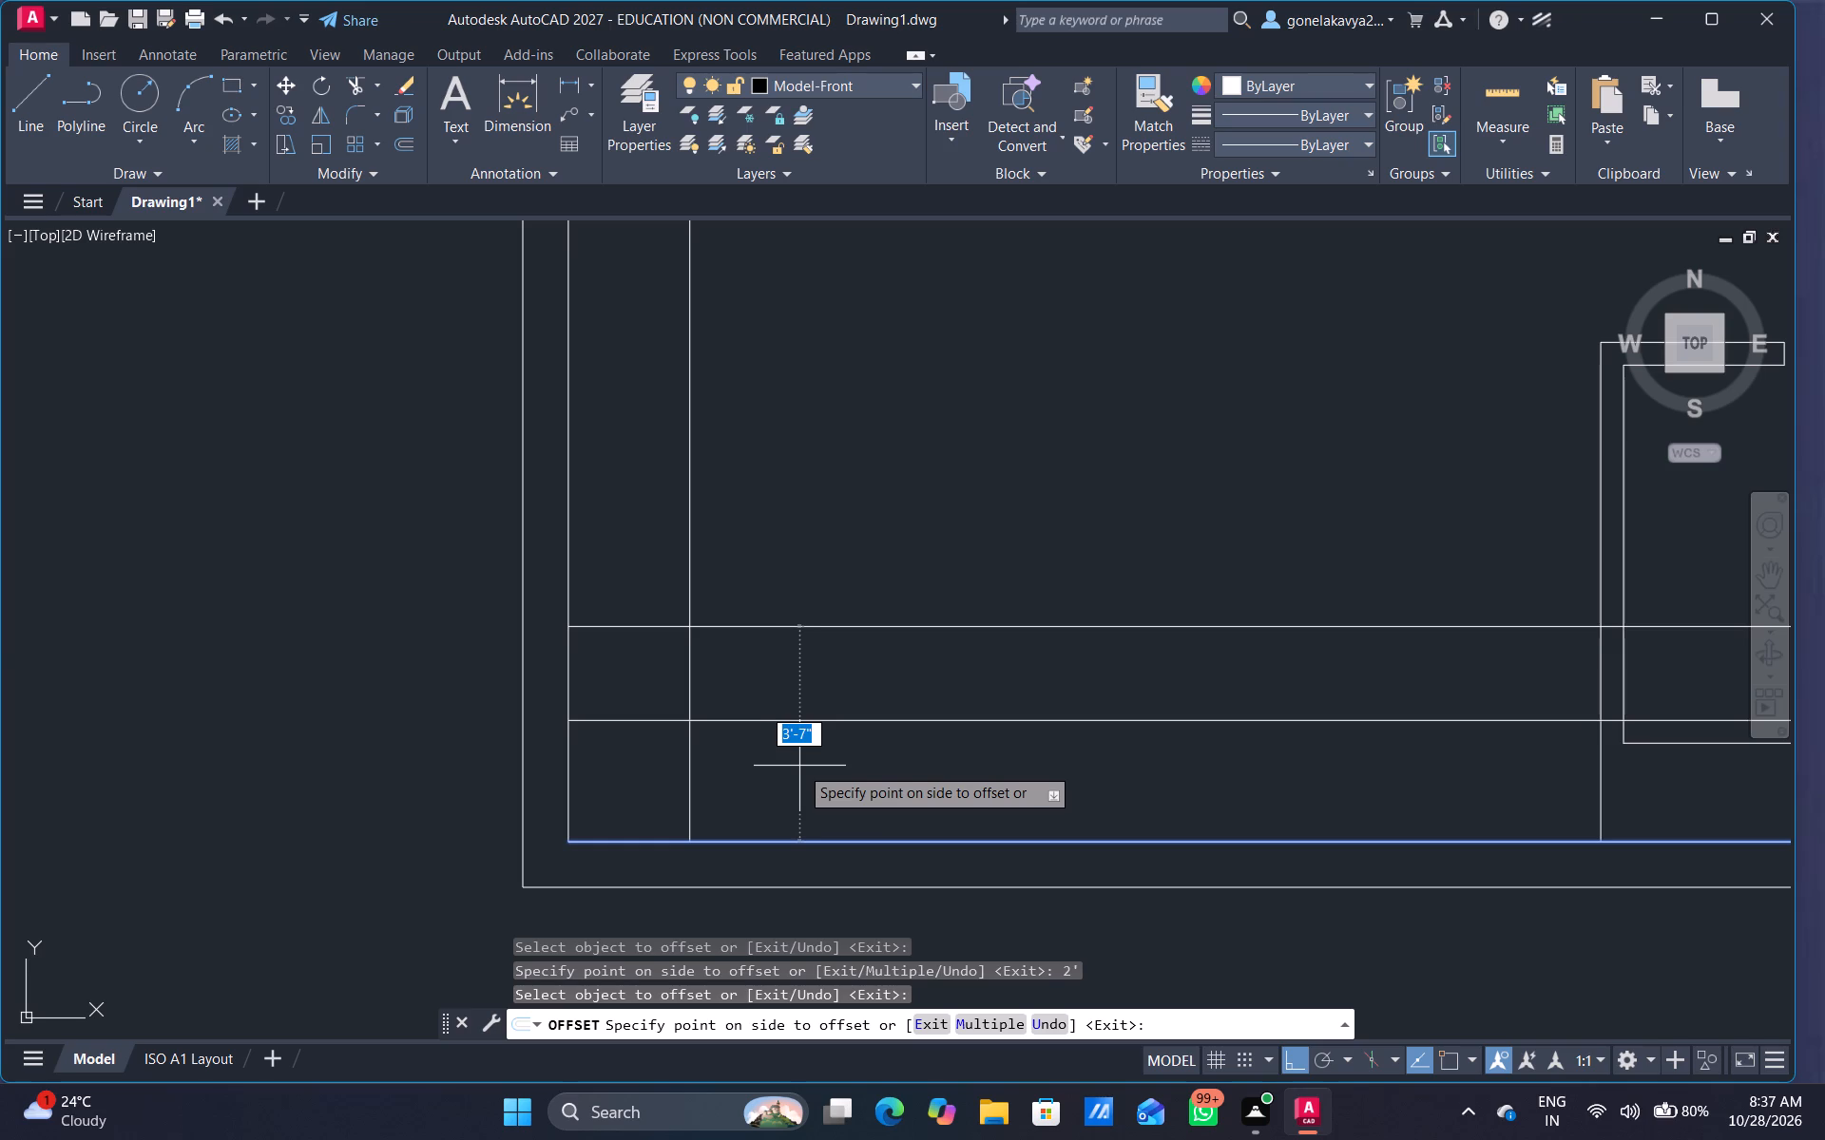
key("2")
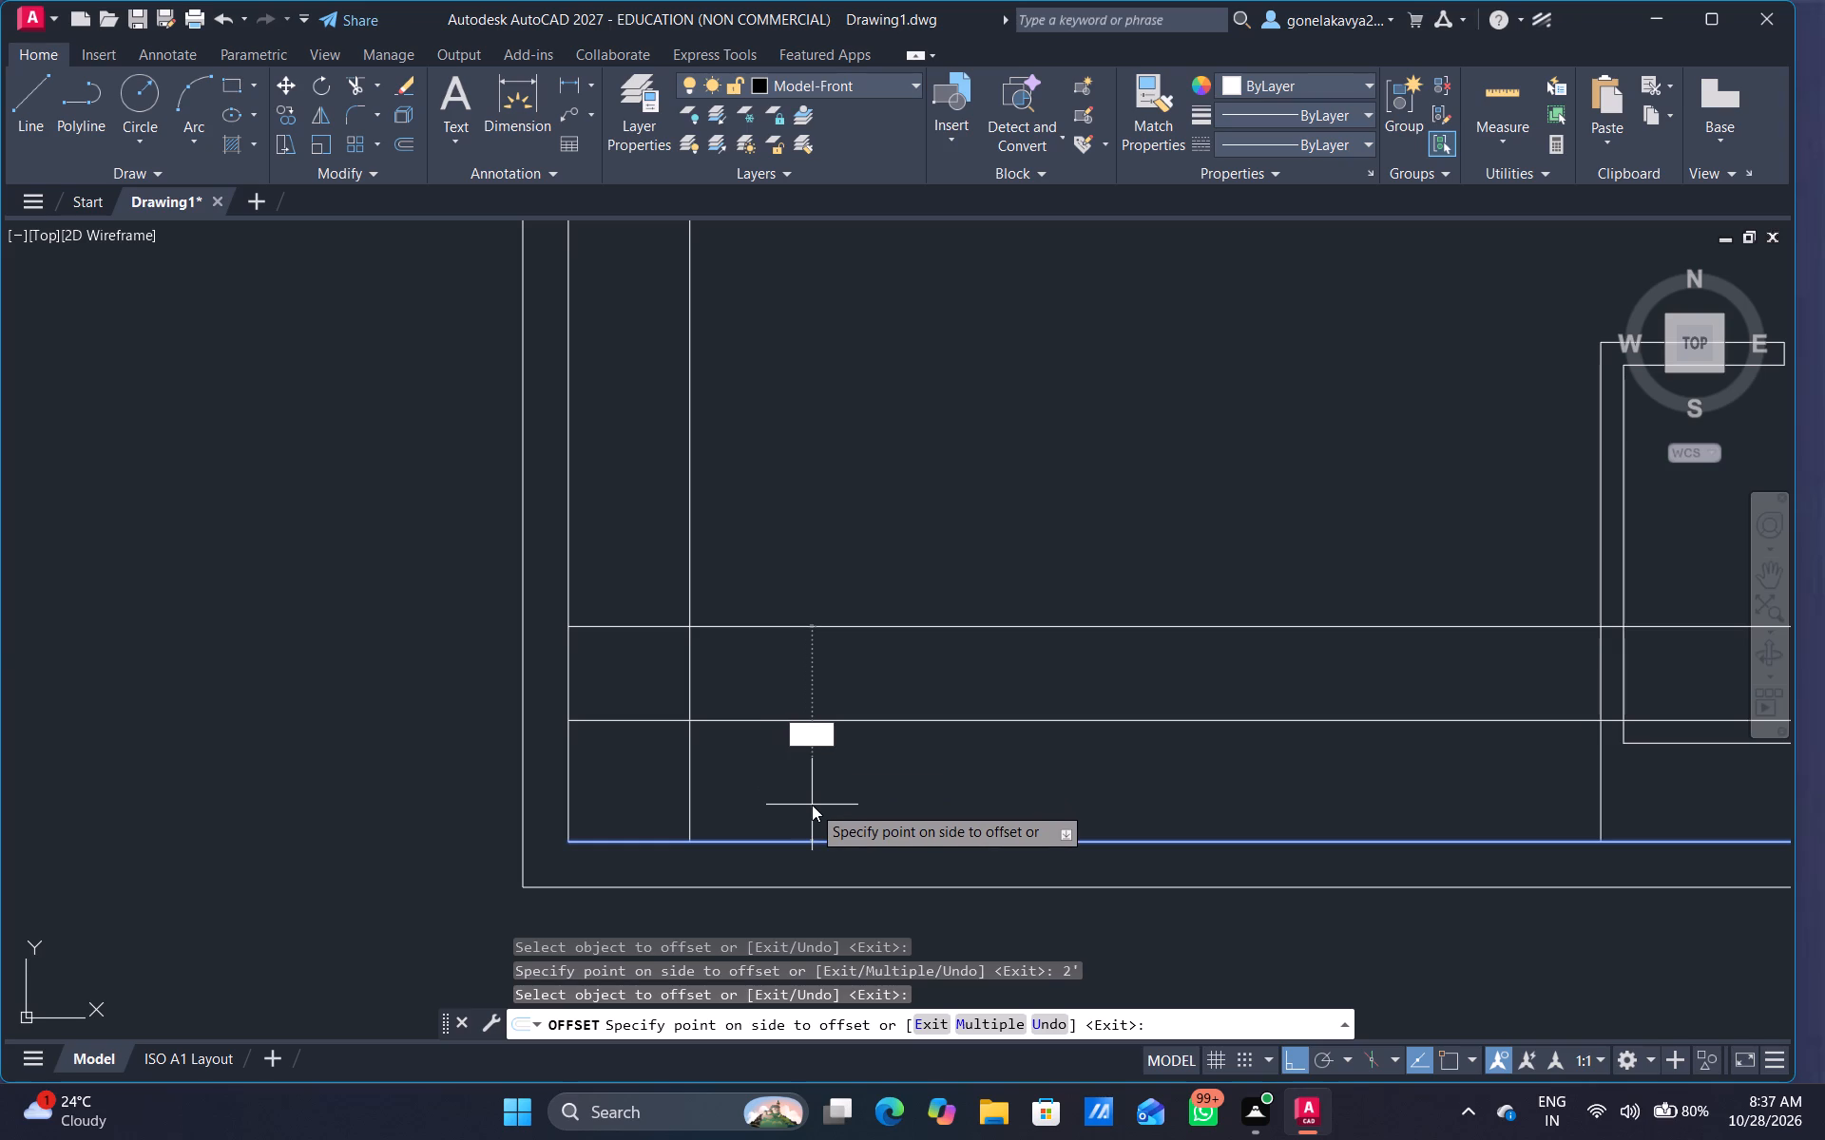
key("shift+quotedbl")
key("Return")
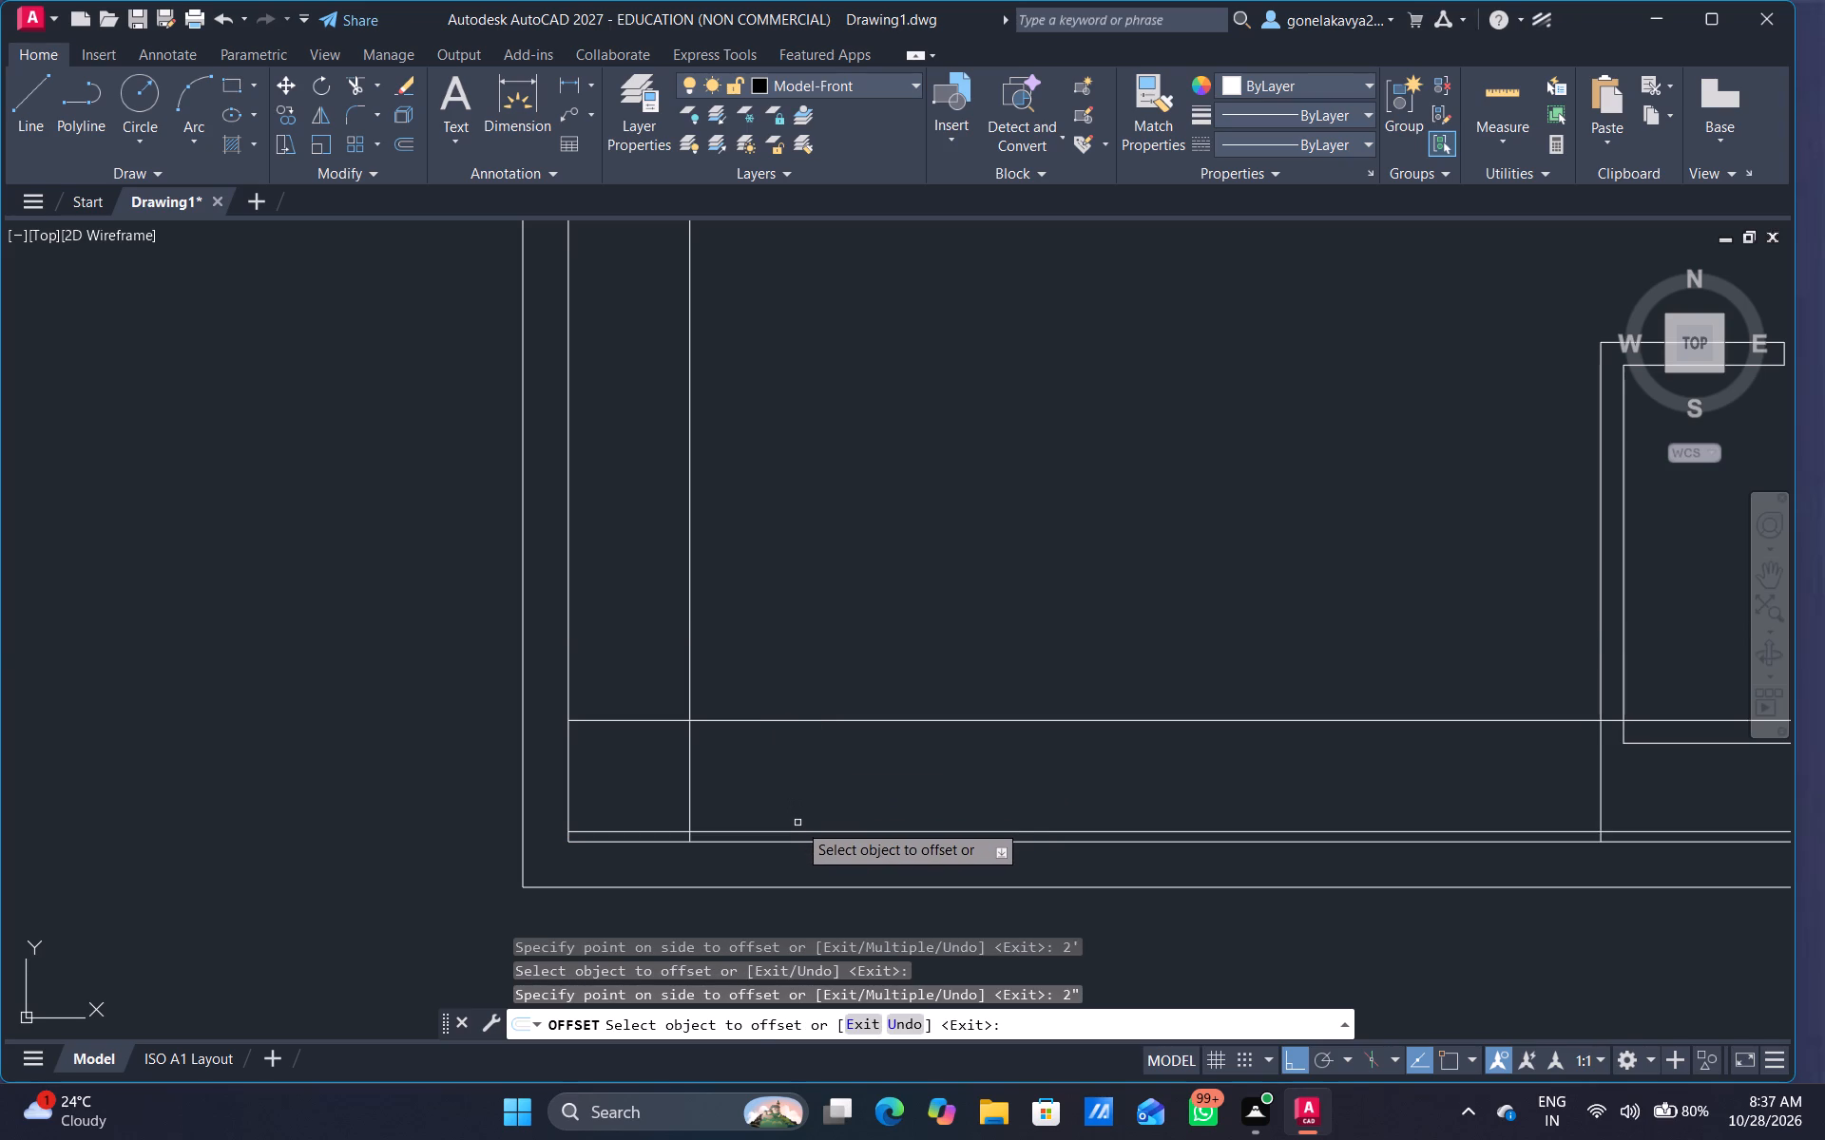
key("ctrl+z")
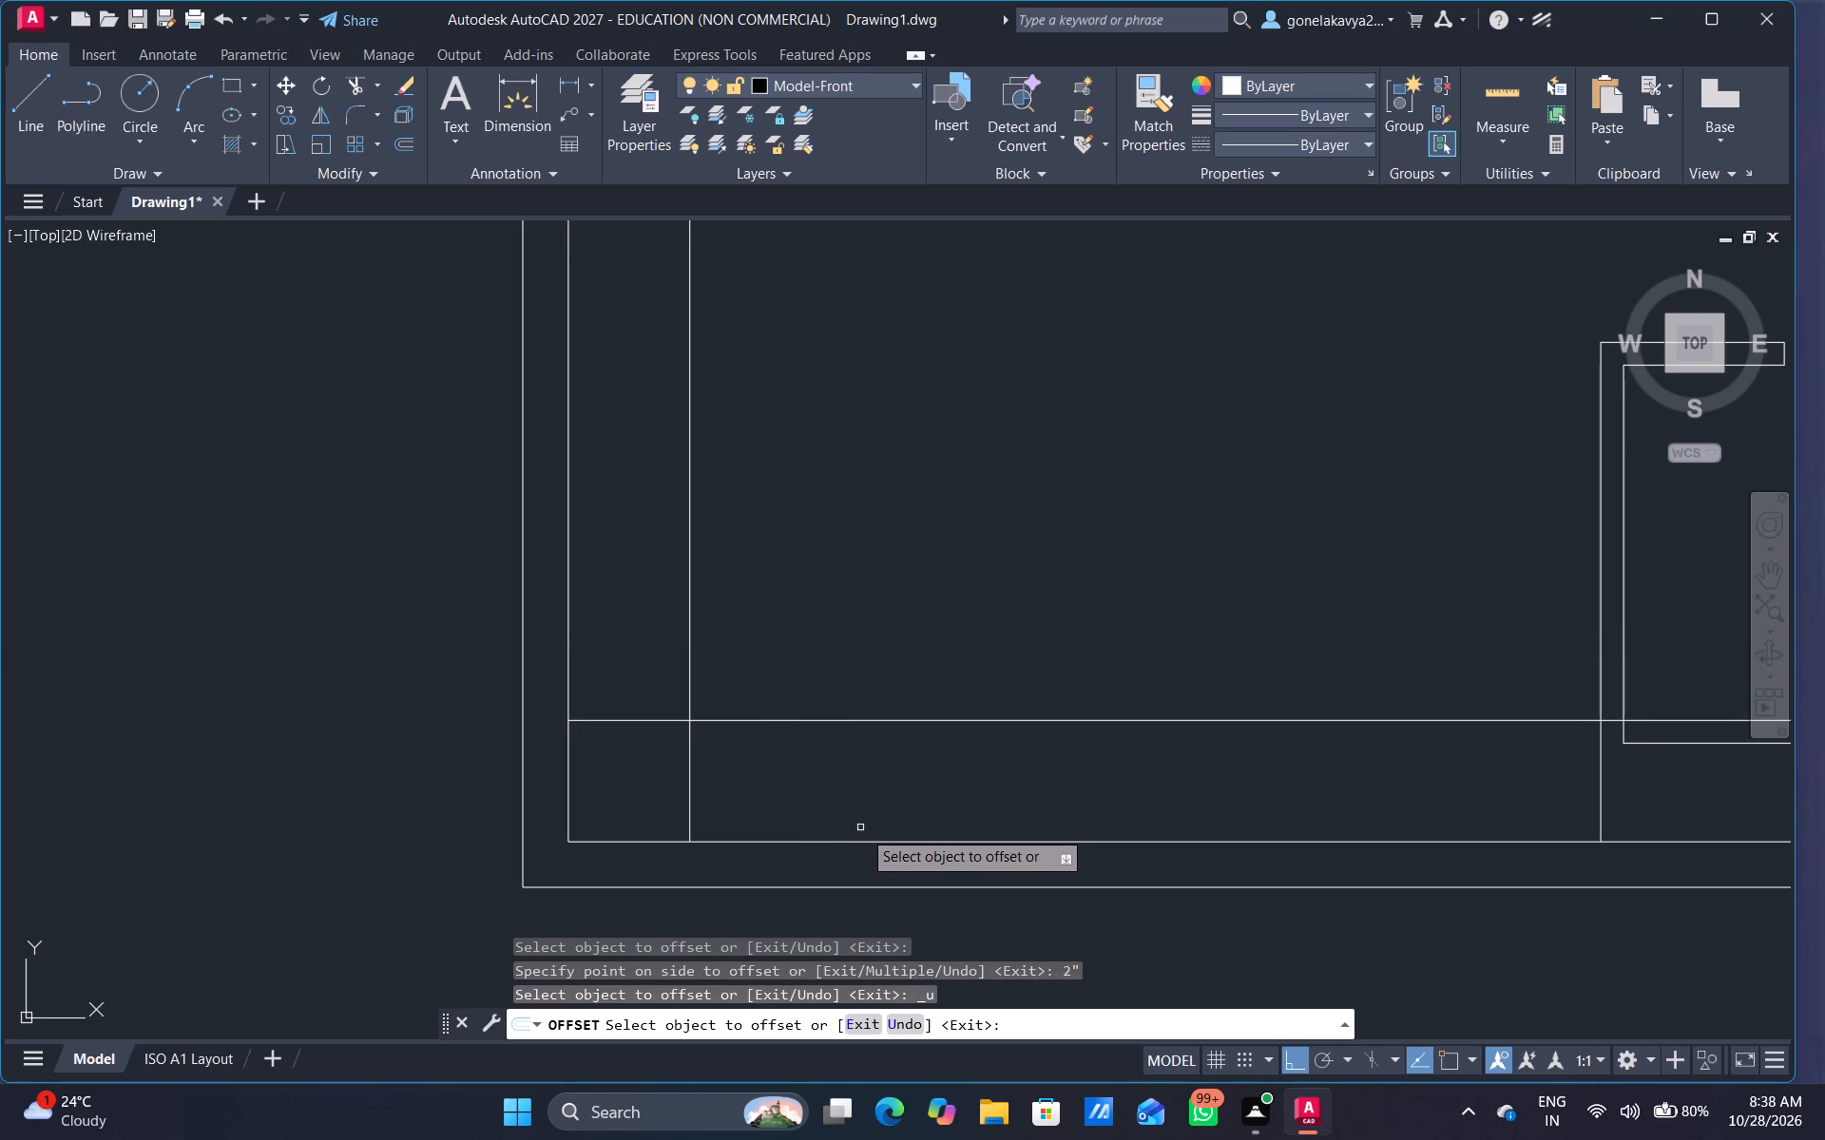
Offset the inner line of the first plan's south wall 1' into the room.
left_click(877, 840)
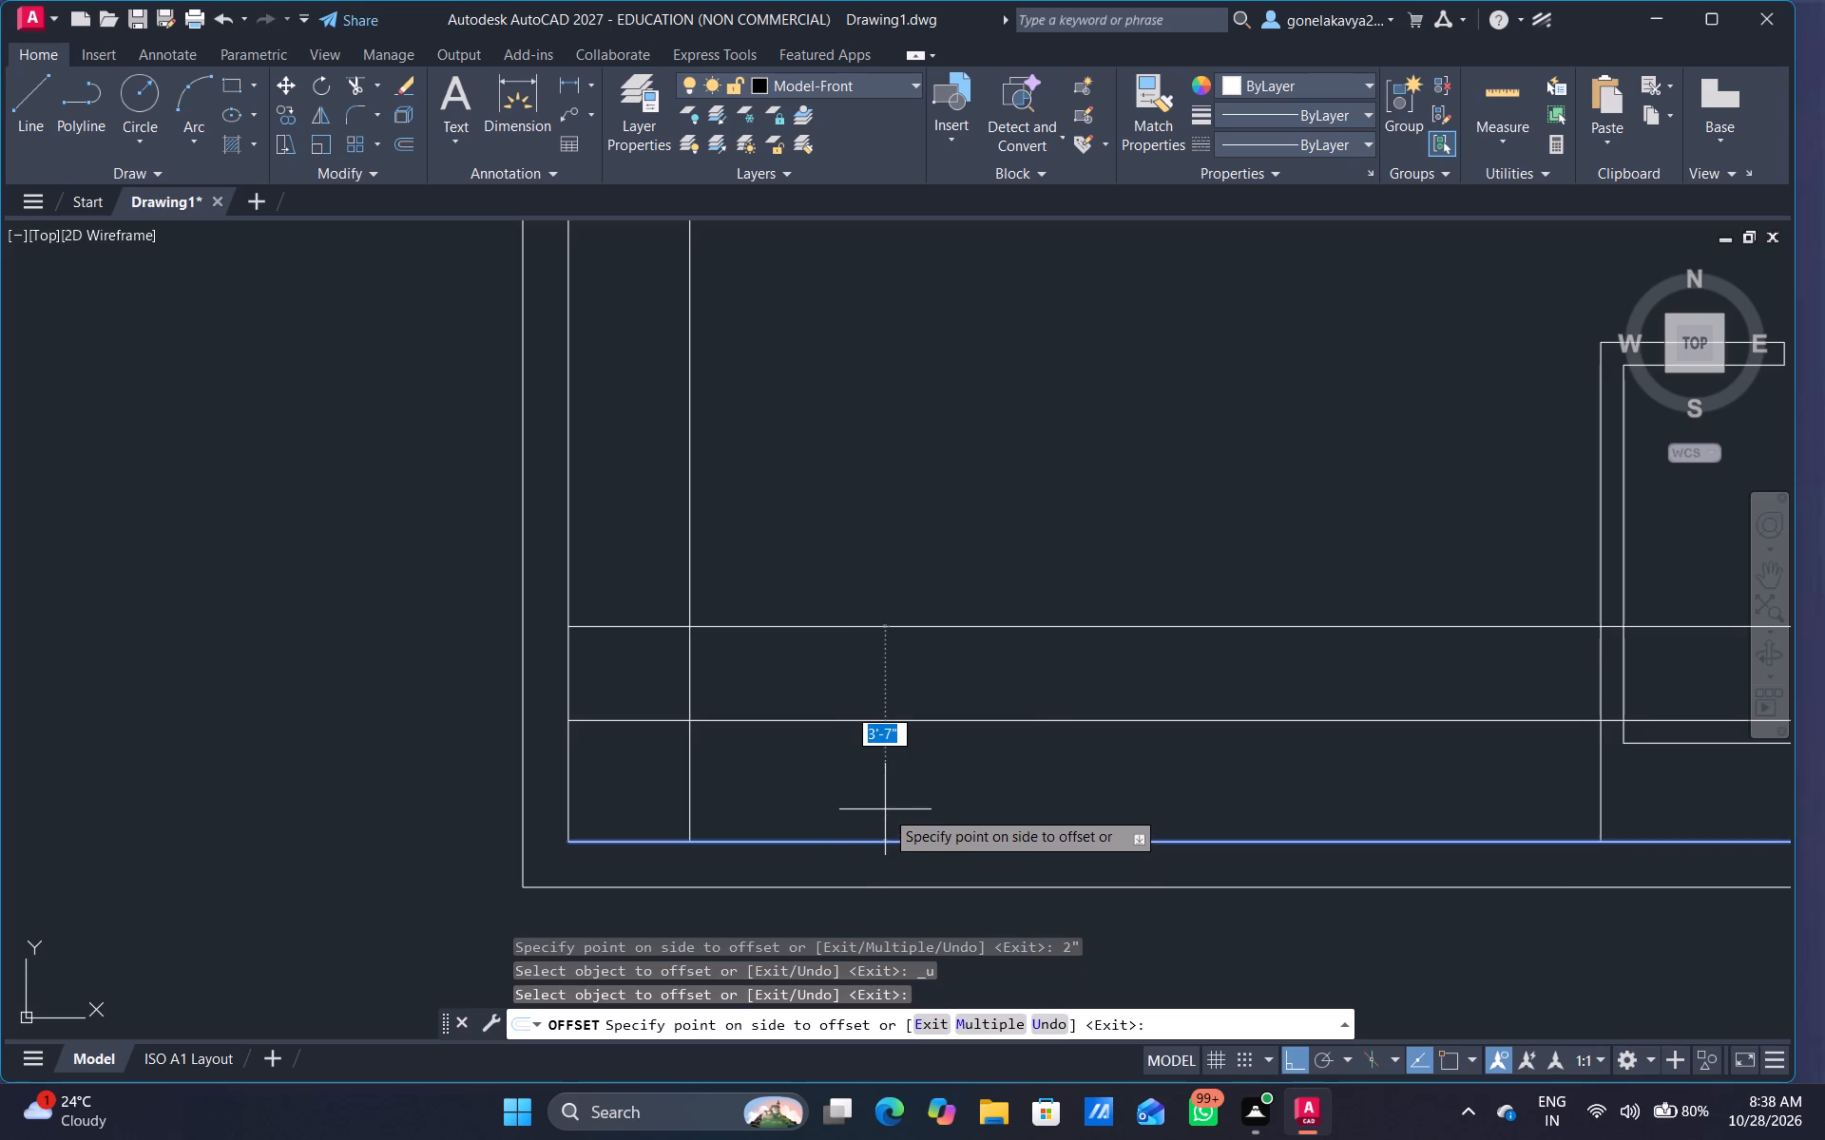
key("1")
key("apostrophe")
key("Return")
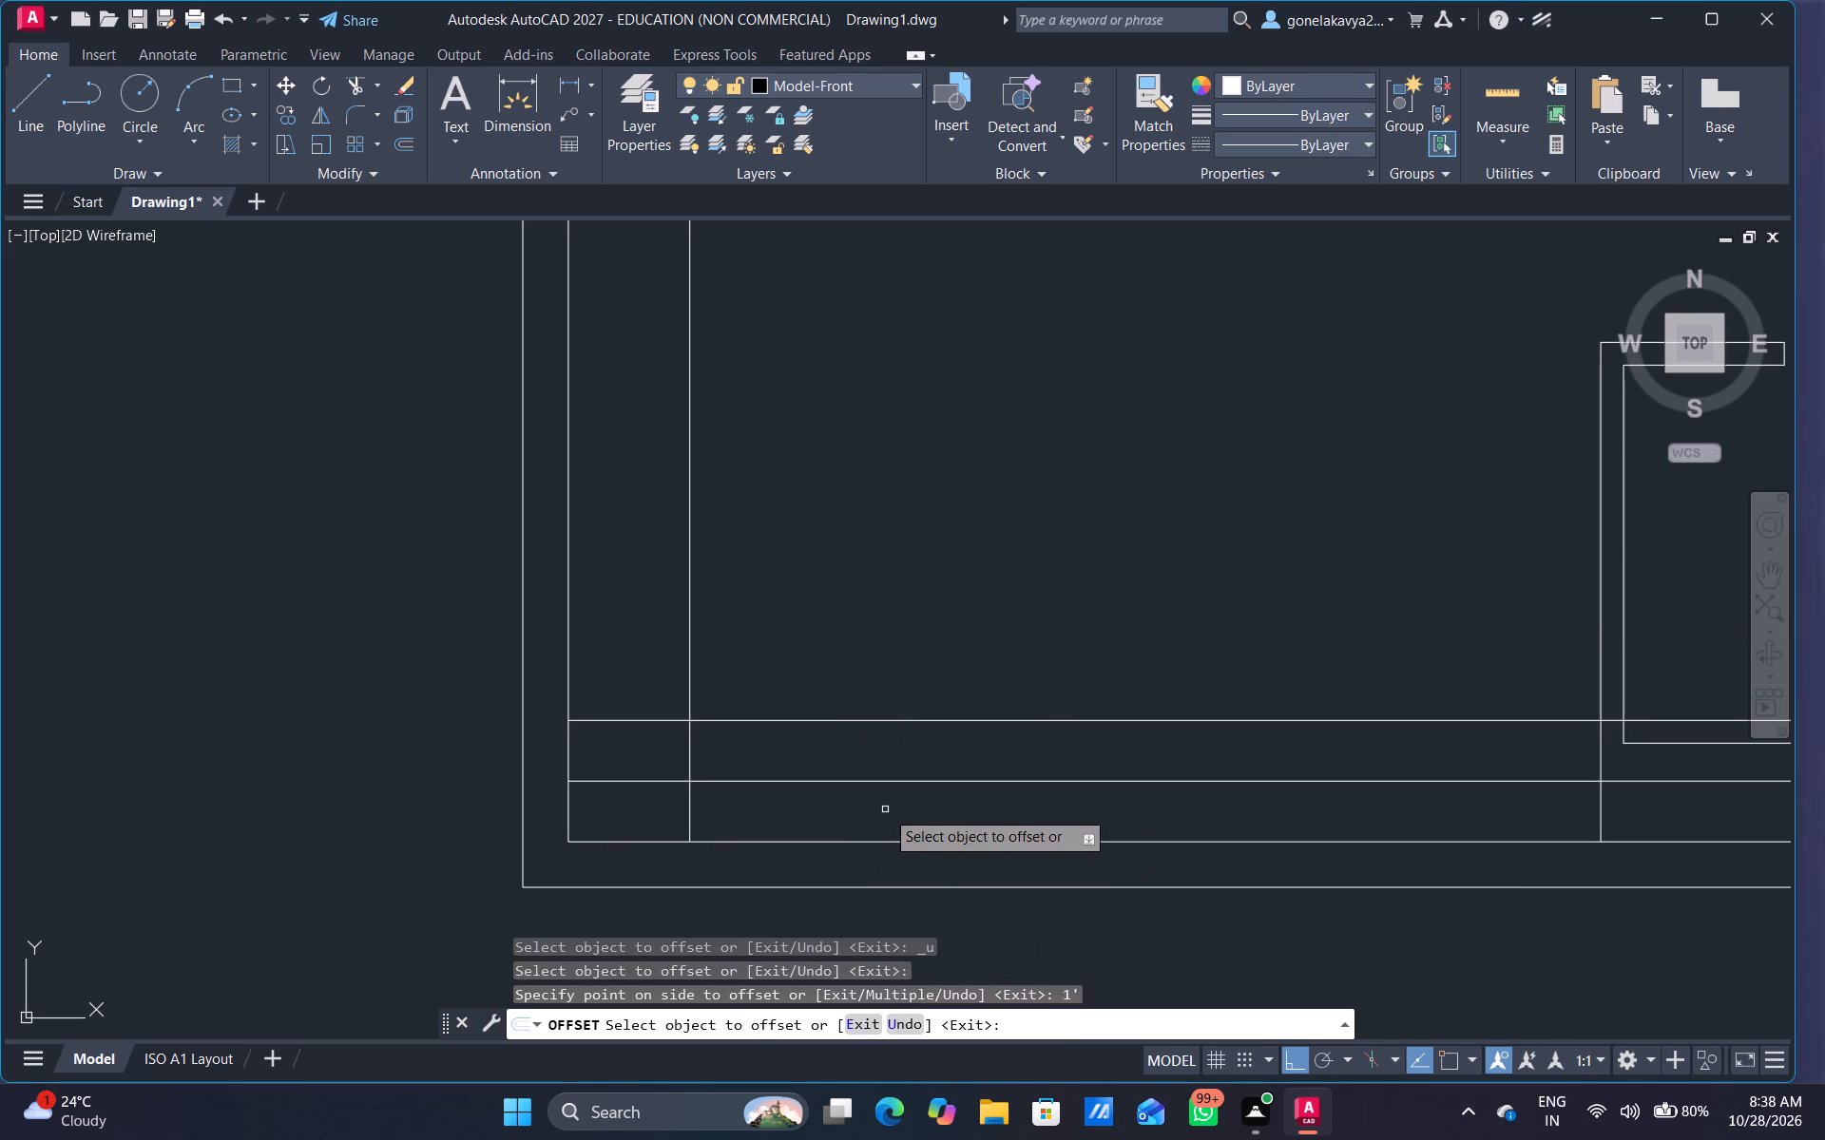
Offset the southwest room's west offset line about 3'-7" eastward.
scroll(938, 796, "down", 1)
left_click(784, 656)
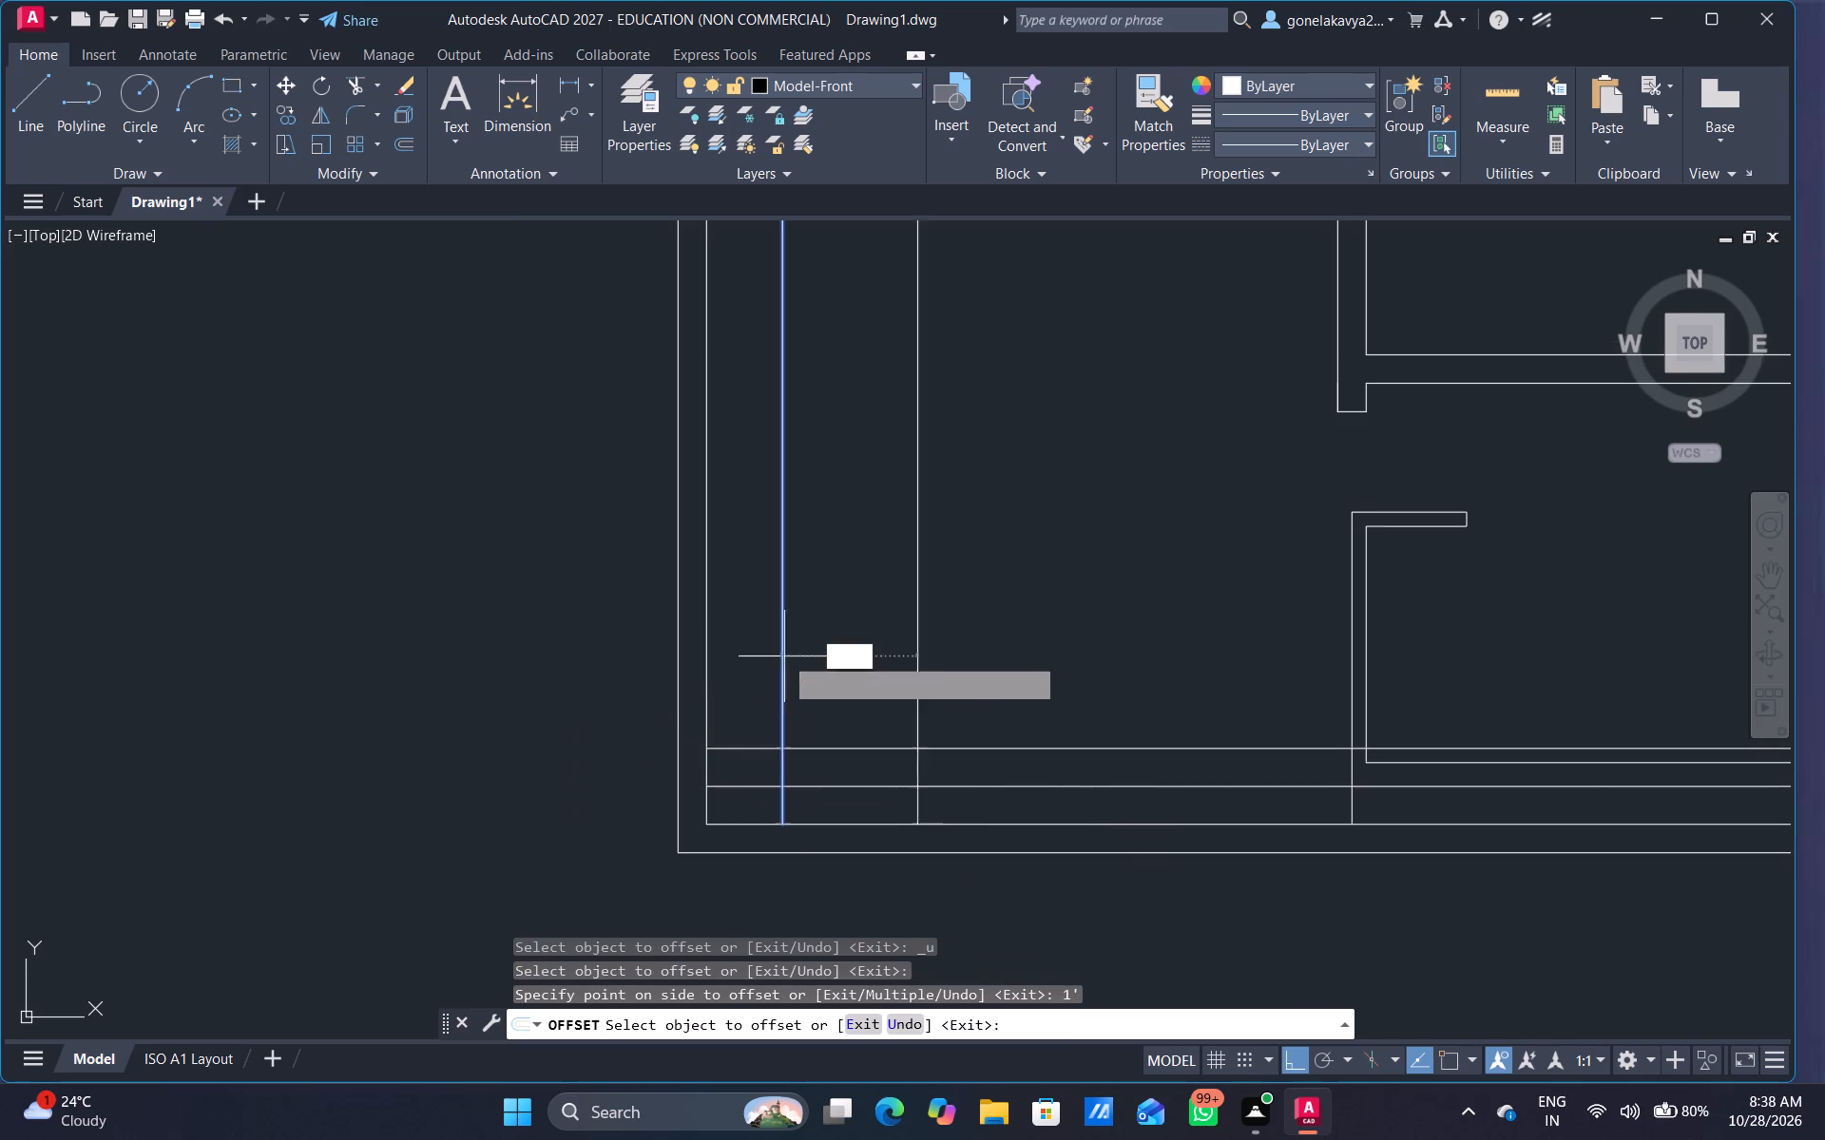
left_click(836, 659)
key("Escape")
Trim both south offset lines between the easternmost vertical offset line and the partition, and the upper one inside the partition's thickness.
type("tr")
key("space")
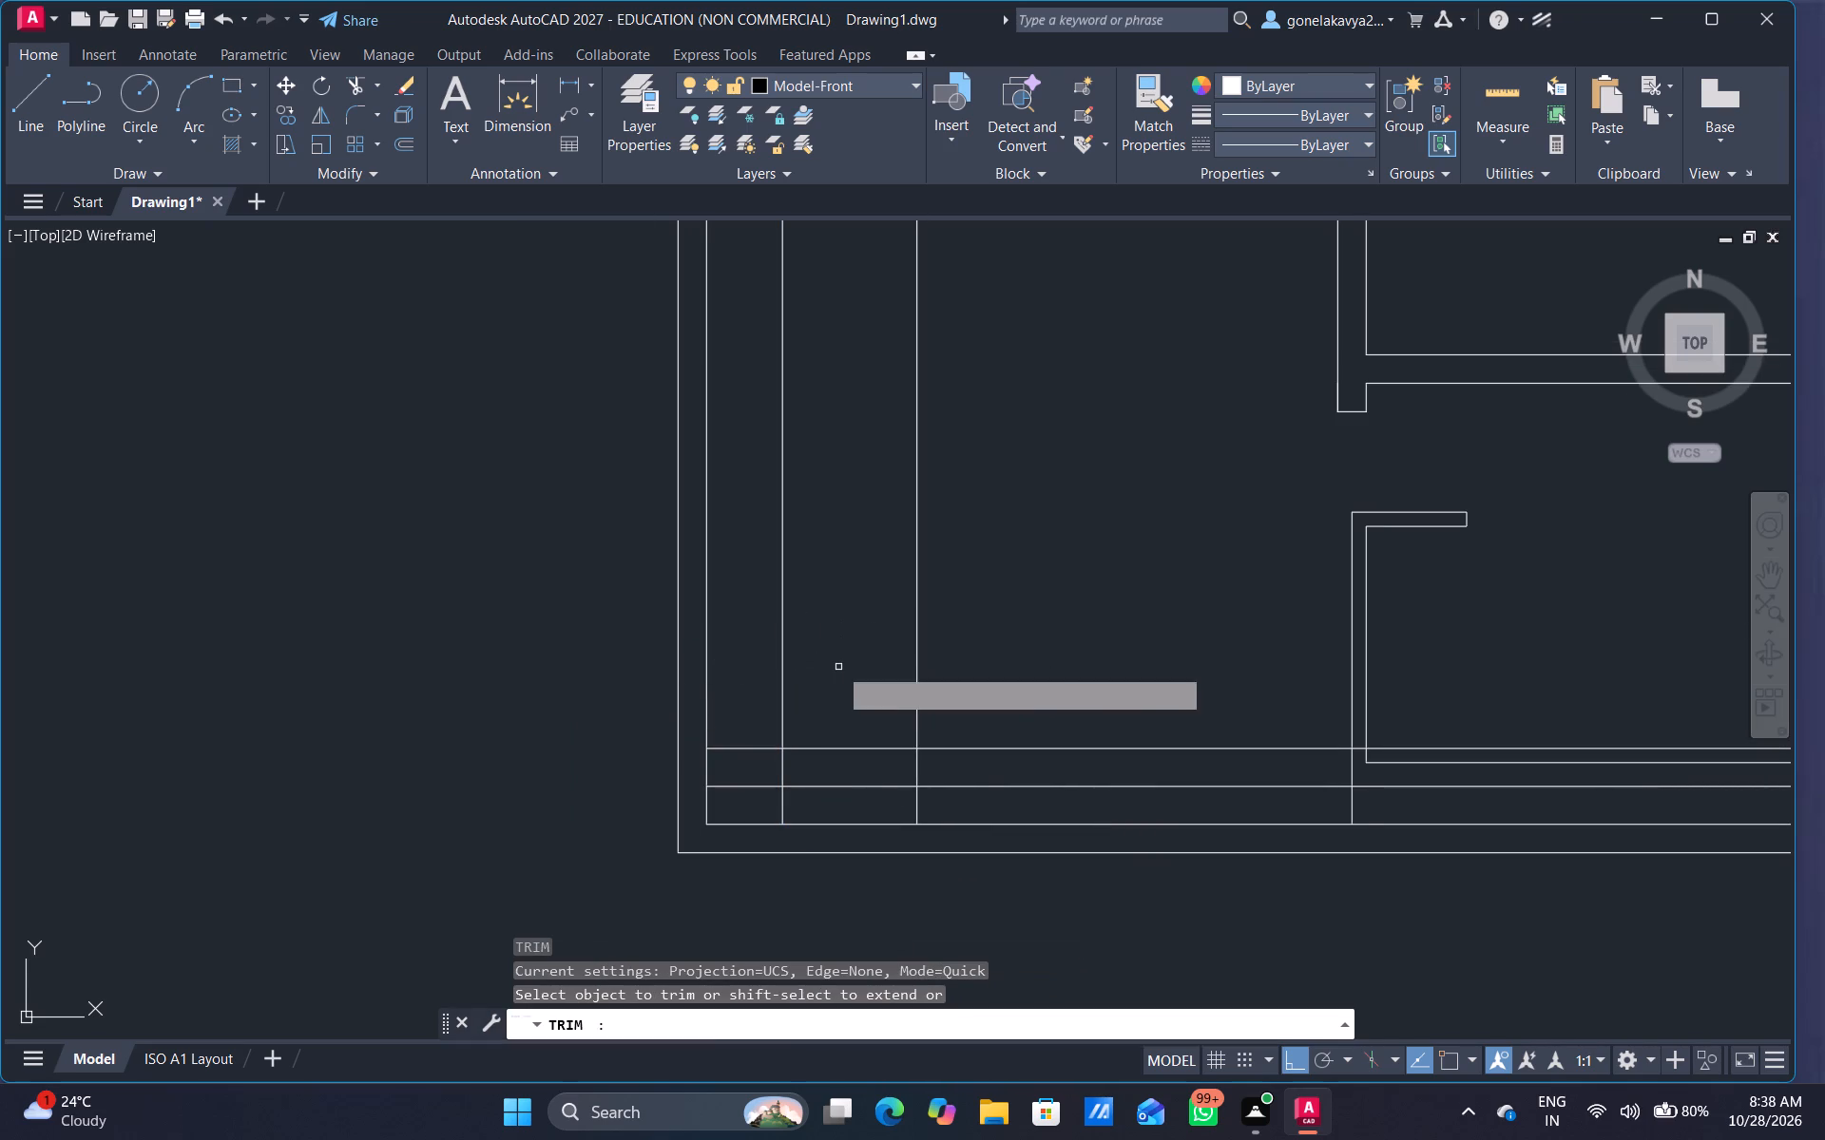
left_click_drag(1055, 696, 1087, 804)
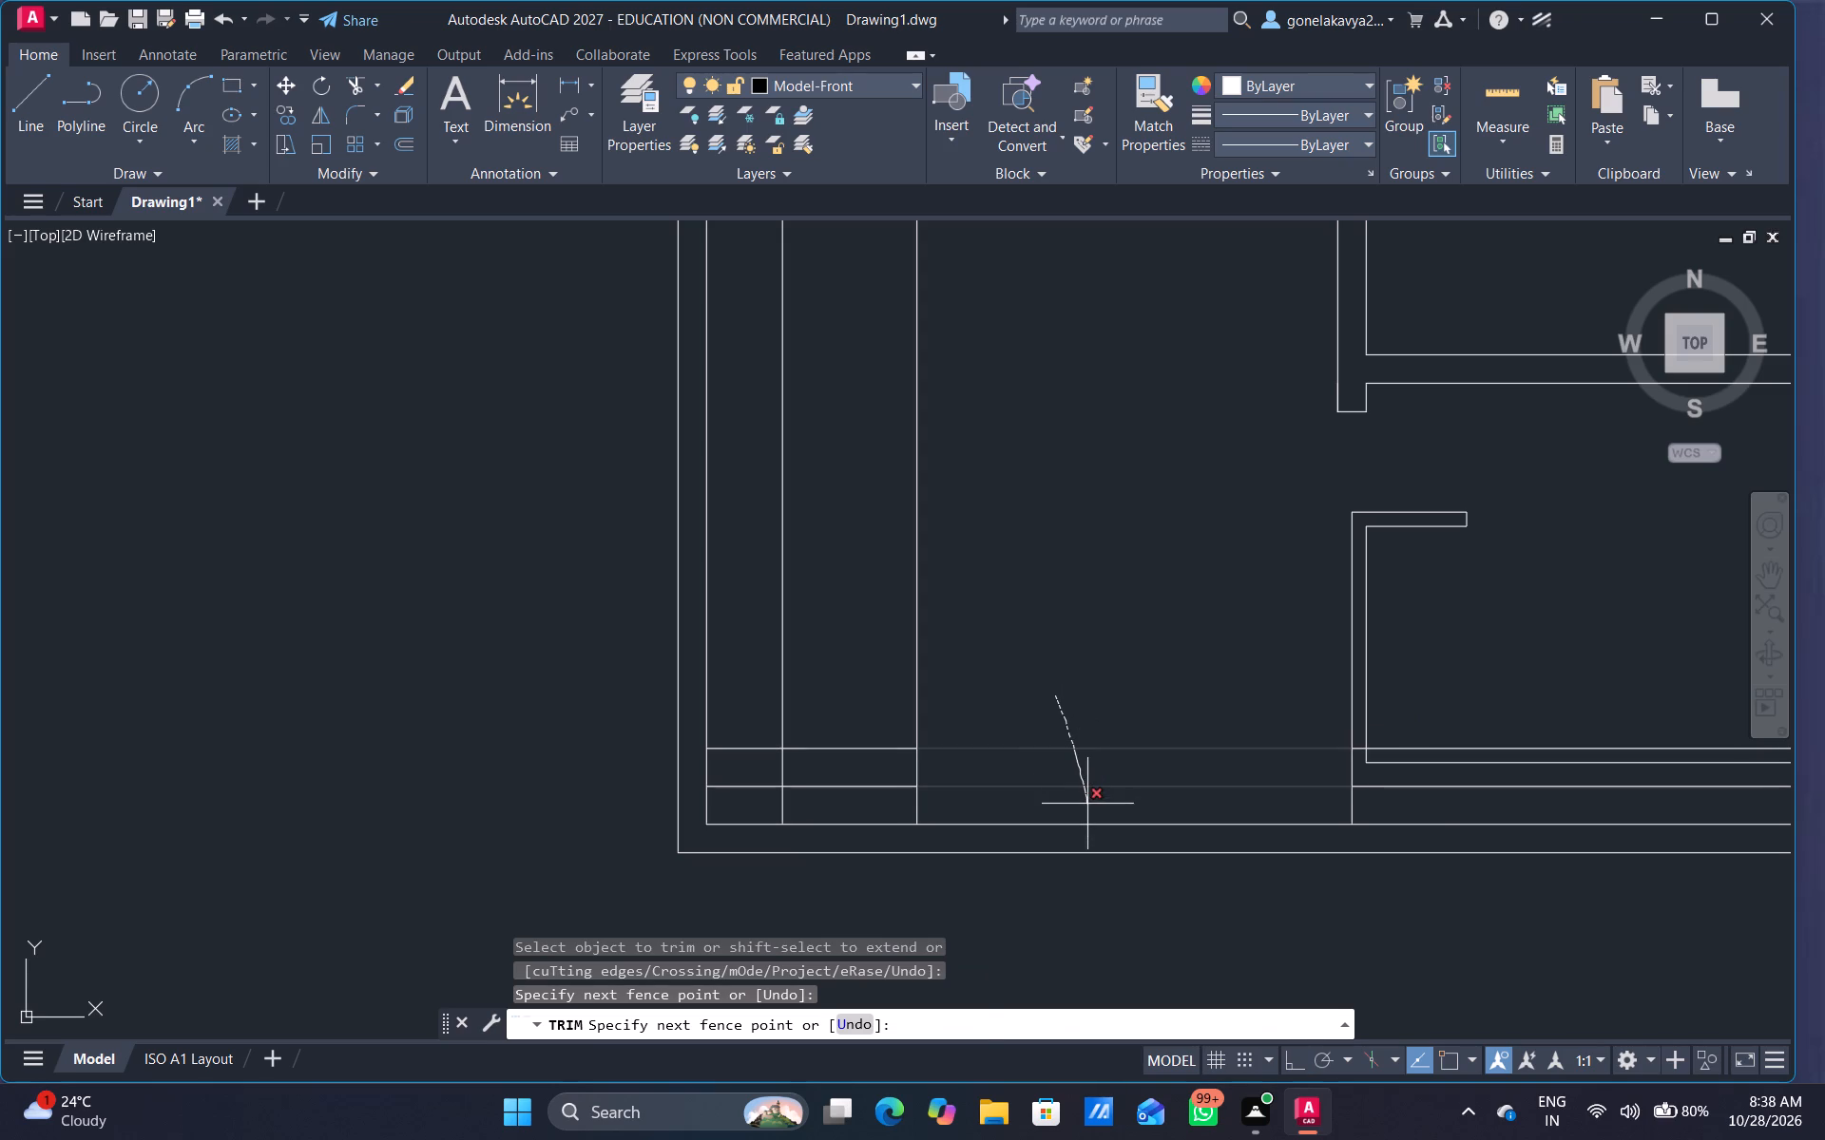
left_click_drag(1087, 804, 1085, 804)
scroll(1403, 760, "up", 3)
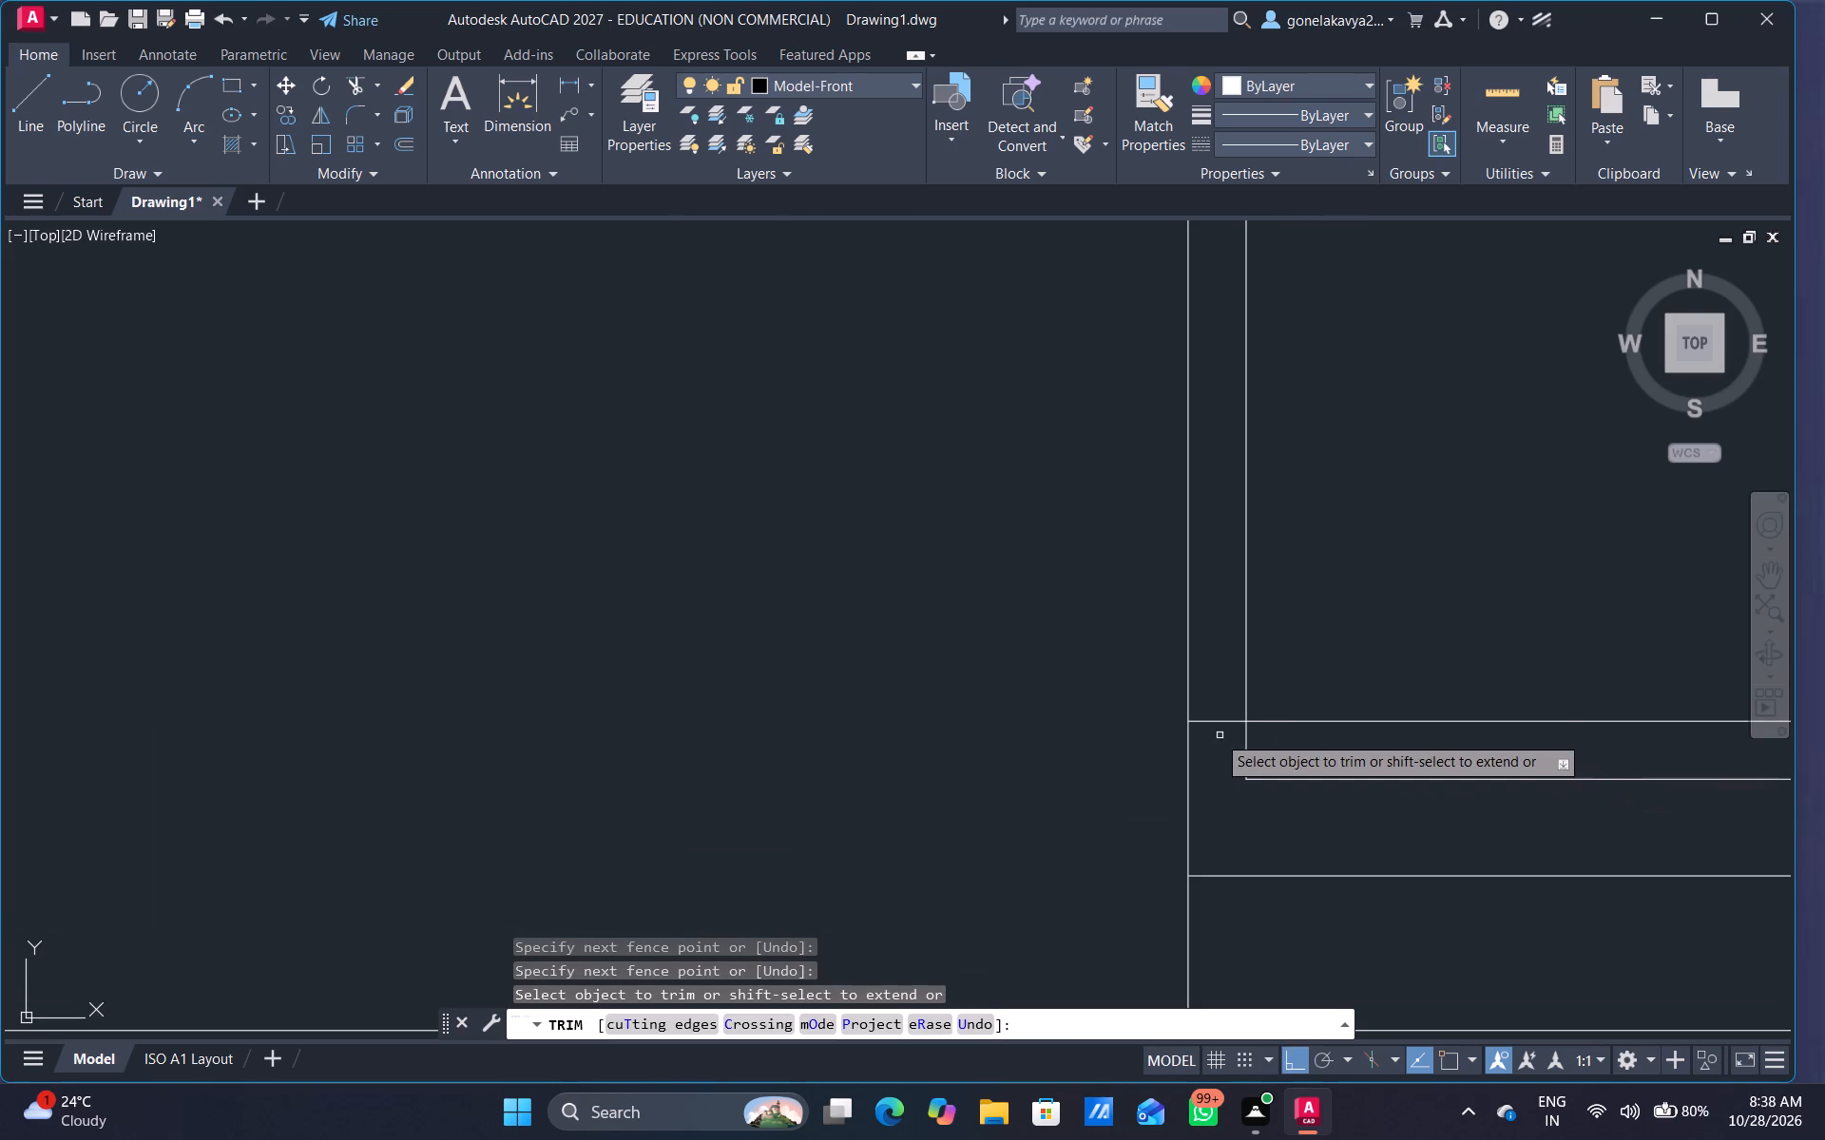
left_click_drag(1217, 699, 1229, 789)
Trim the easternmost vertical offset line in the southwest room north of the upper south offset line.
scroll(1384, 852, "down", 2)
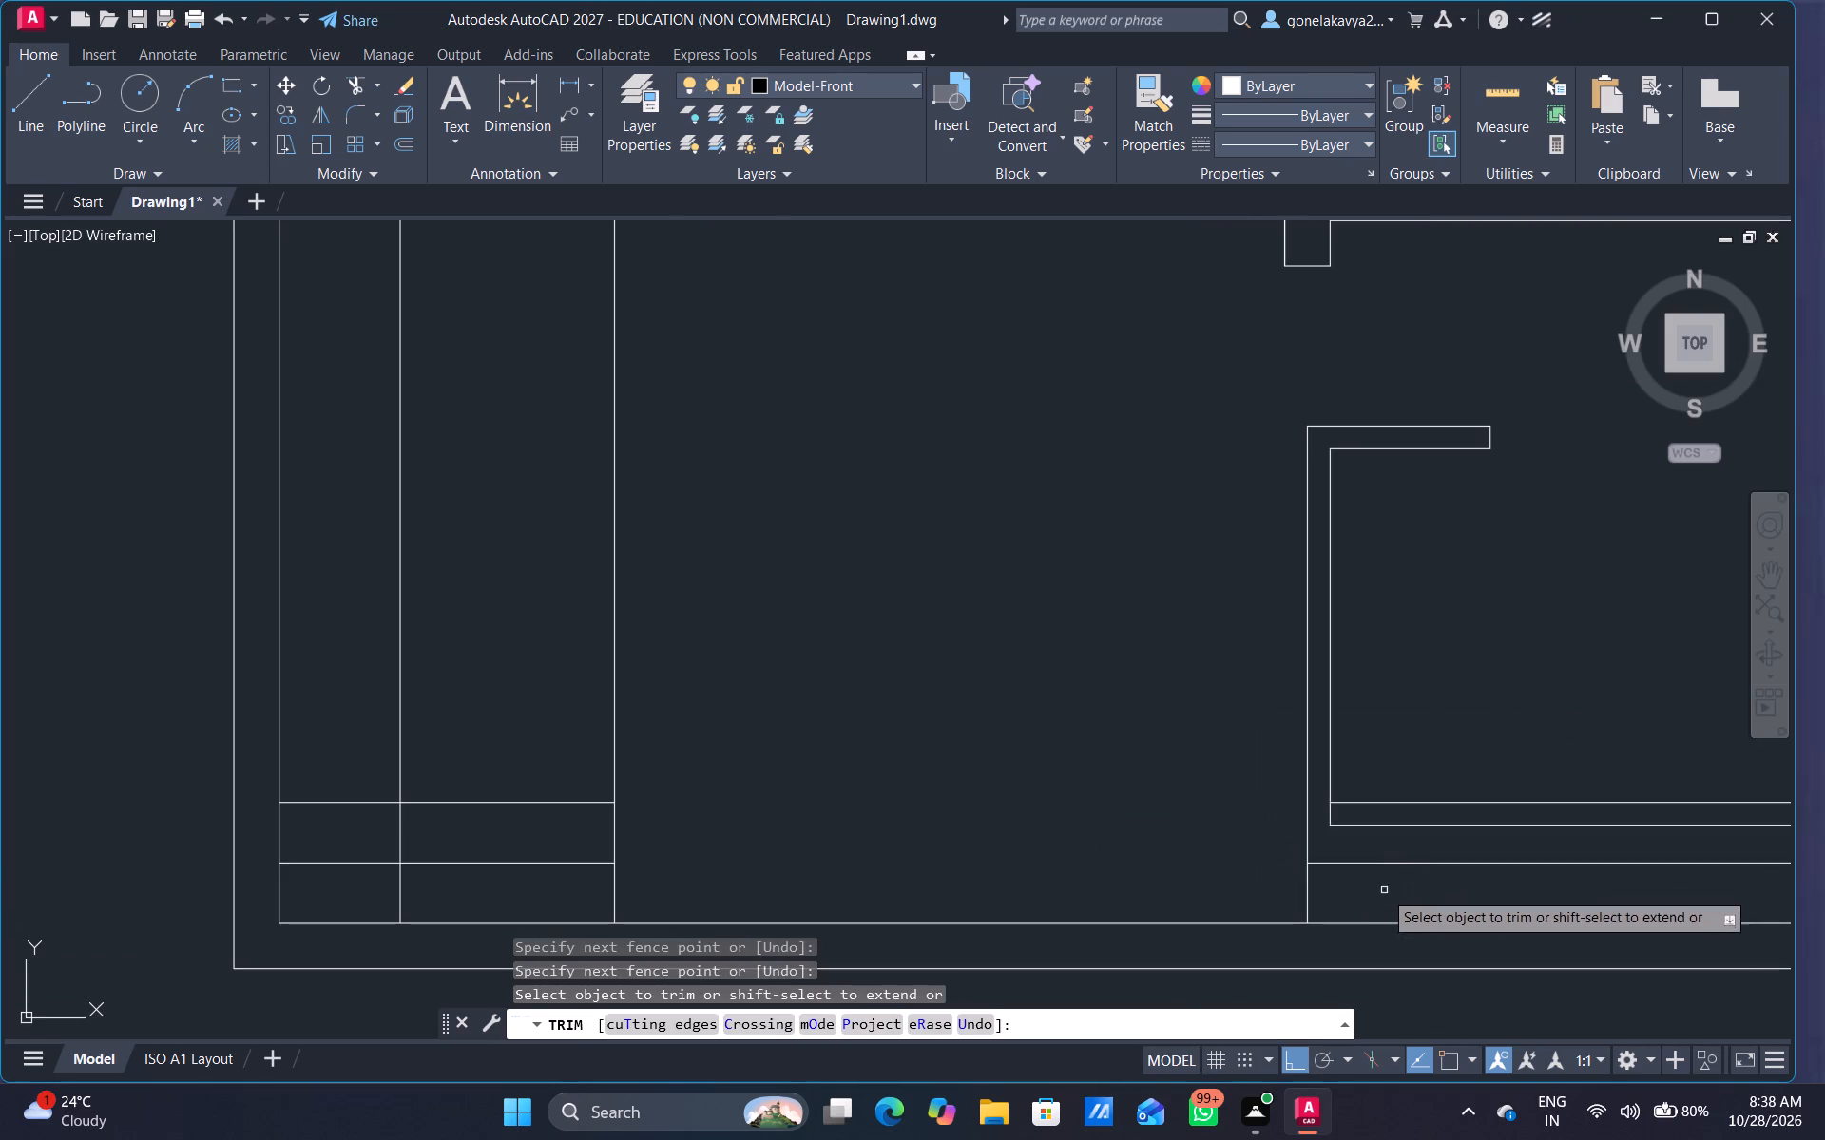
scroll(1303, 896, "down", 3)
scroll(1197, 834, "up", 3)
left_click_drag(865, 774, 996, 745)
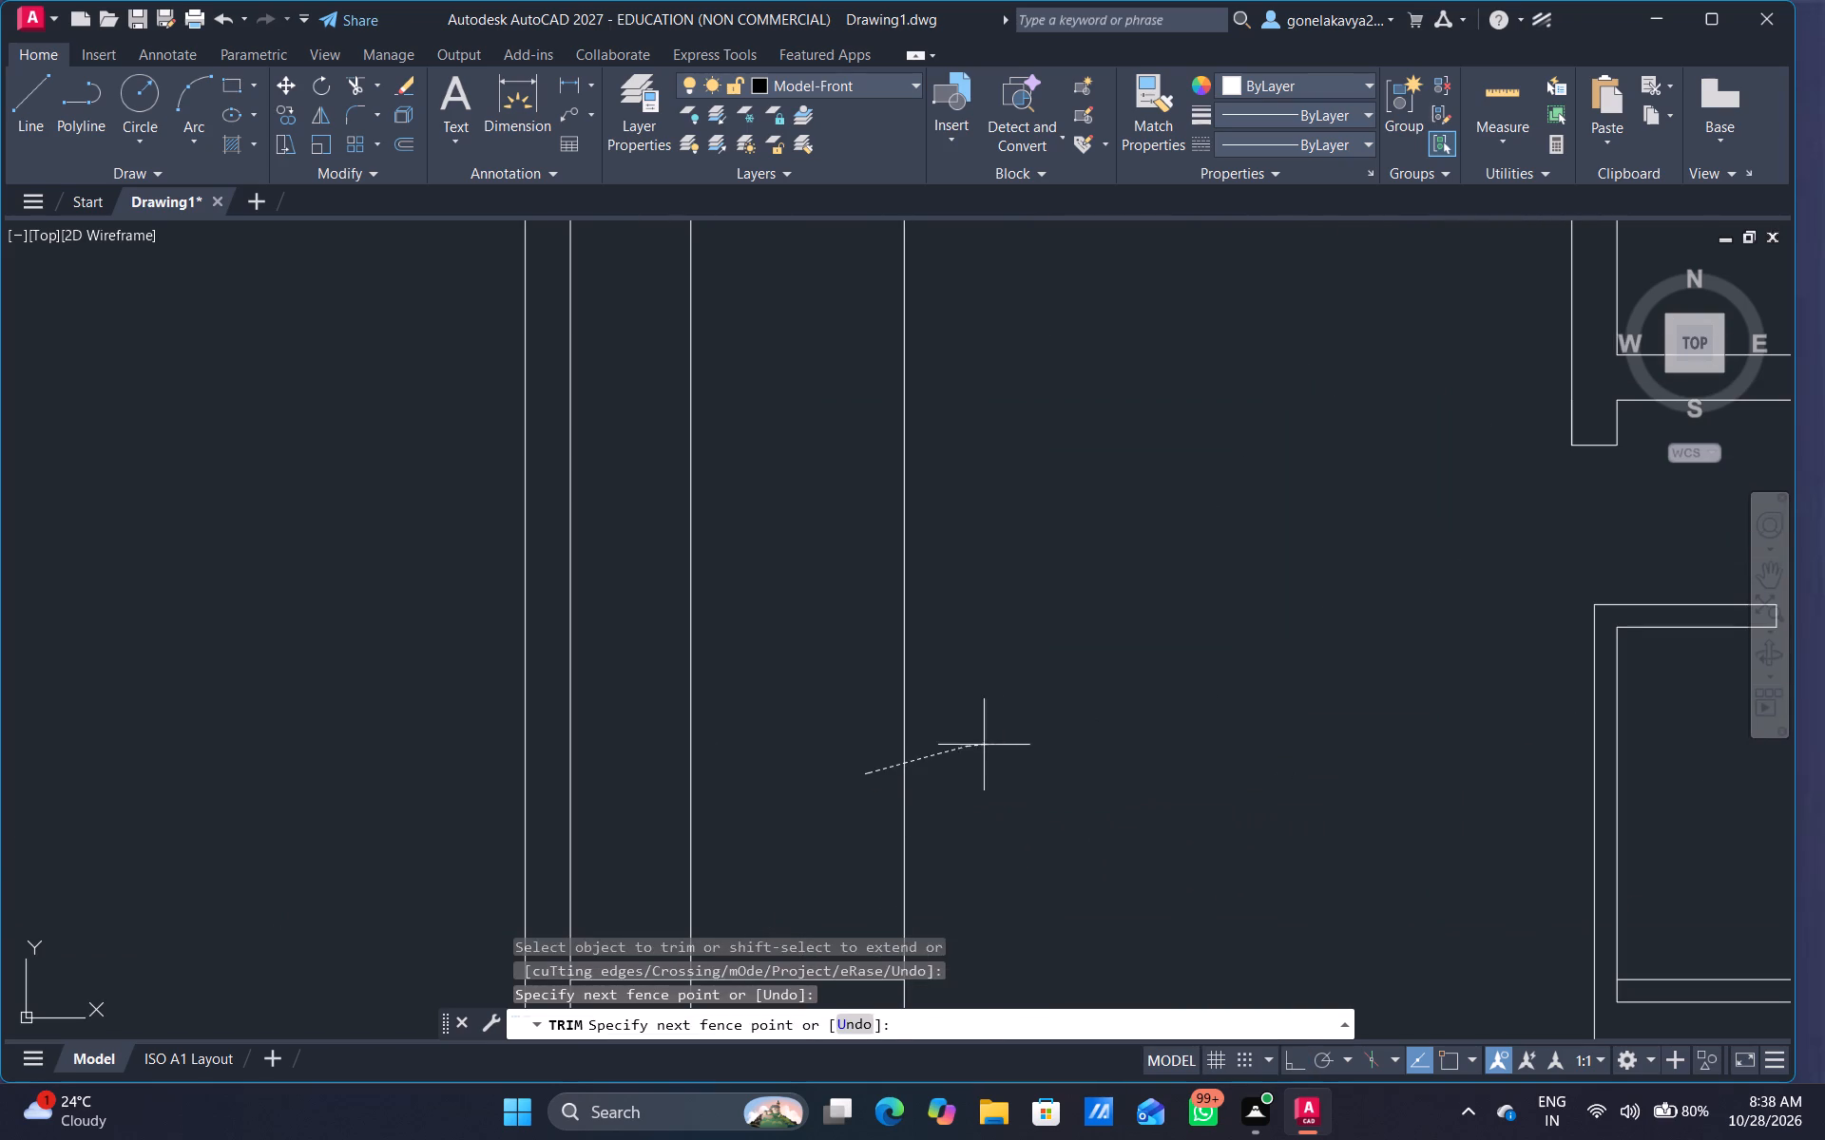
left_click_drag(996, 745, 1012, 745)
Trim the 2' west offset line below the upper south offset line in the southwest room.
scroll(1085, 735, "down", 3)
middle_click_drag(1085, 739, 1028, 692)
scroll(1047, 747, "up", 1)
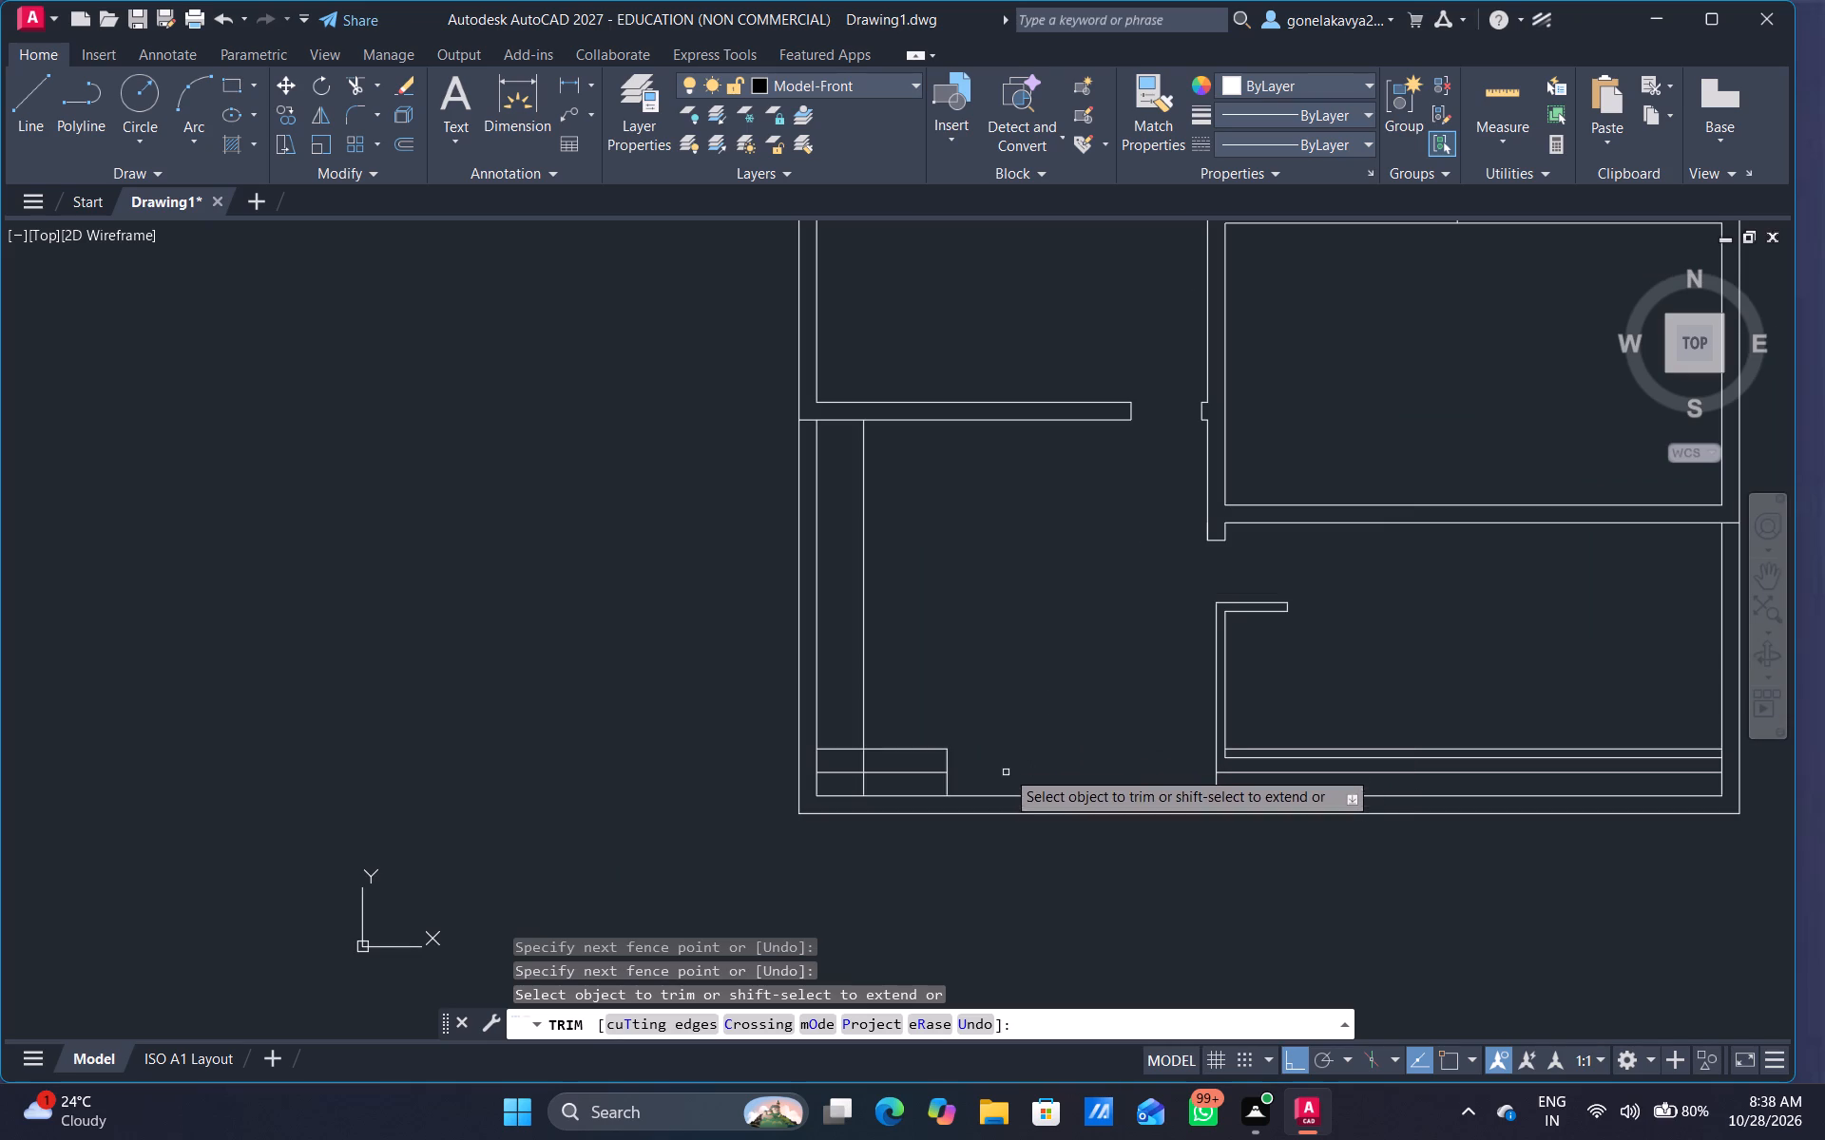
scroll(957, 685, "down", 1)
scroll(880, 755, "up", 4)
left_click_drag(950, 693, 949, 720)
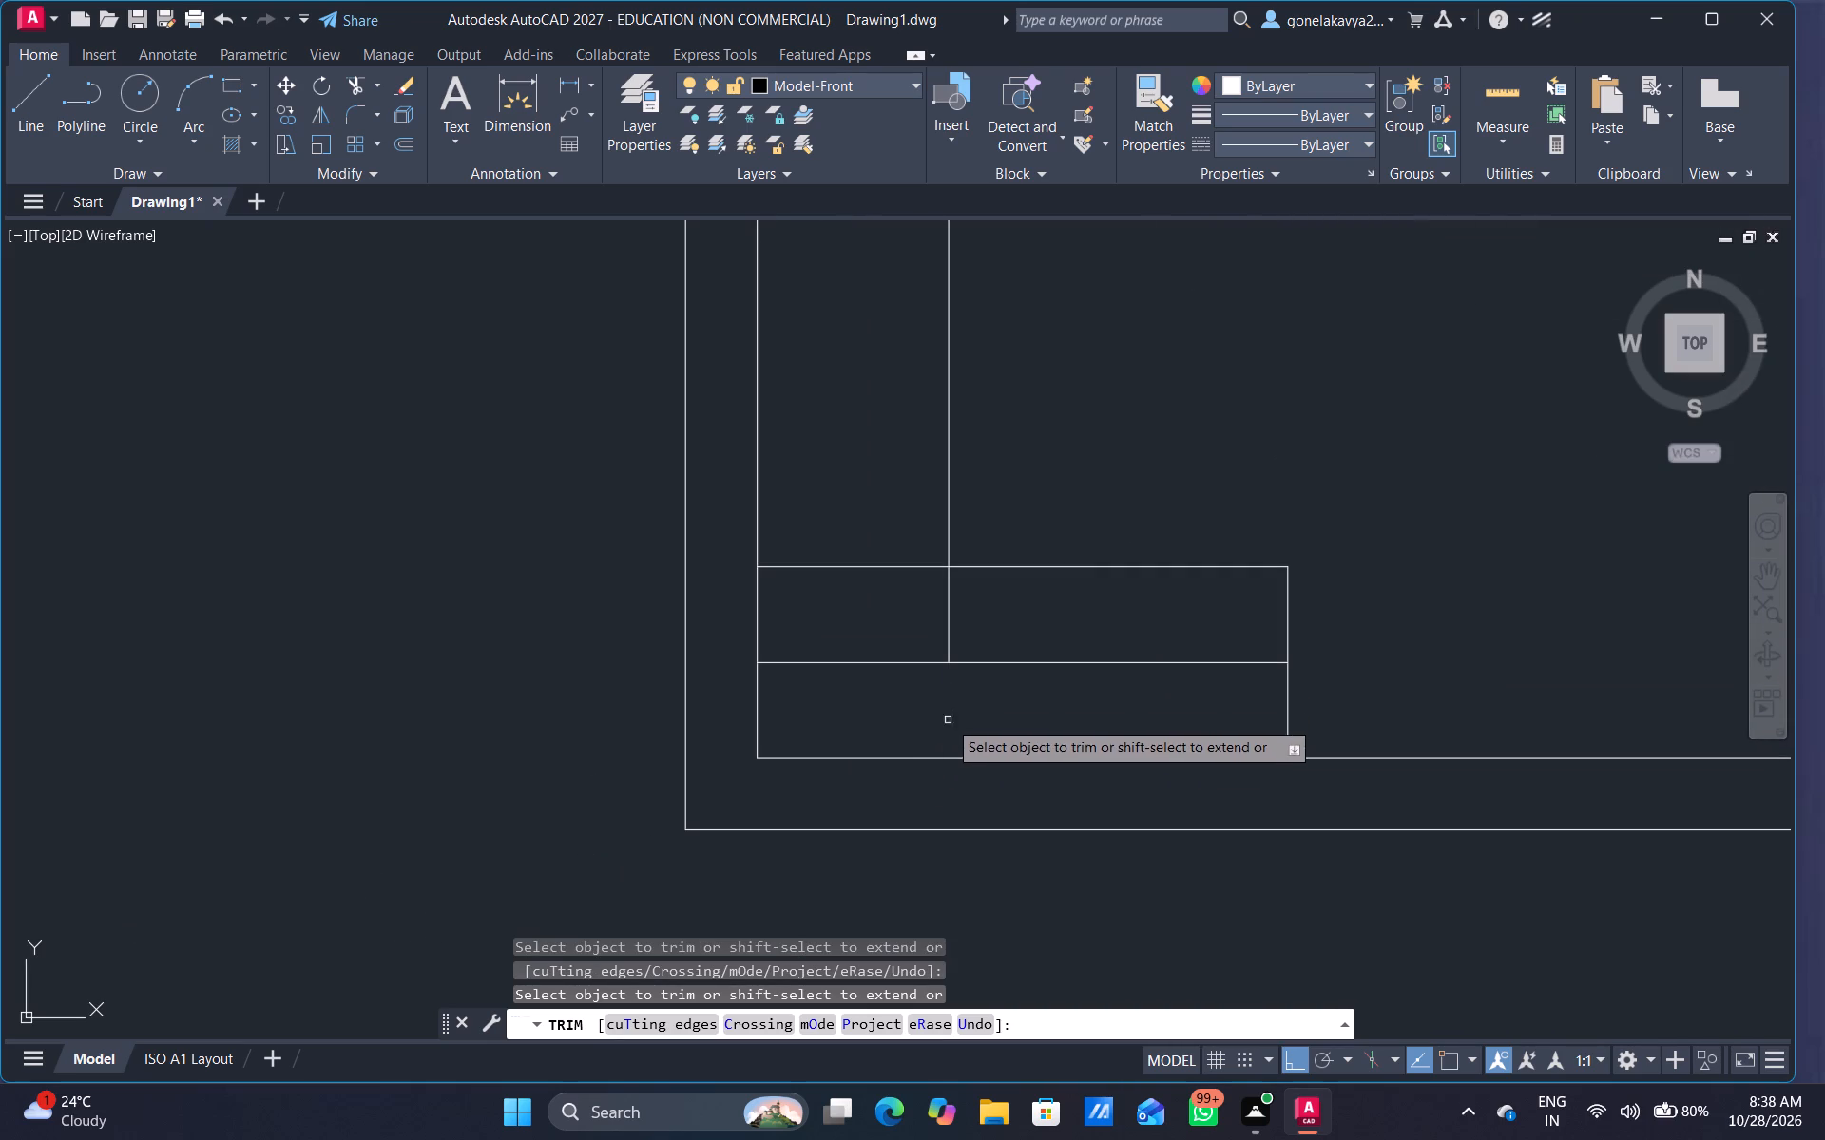
left_click_drag(943, 634, 961, 618)
In the larger plan, offset the north wall line of the east room directly above the southeast room 9" southward.
scroll(1028, 591, "down", 3)
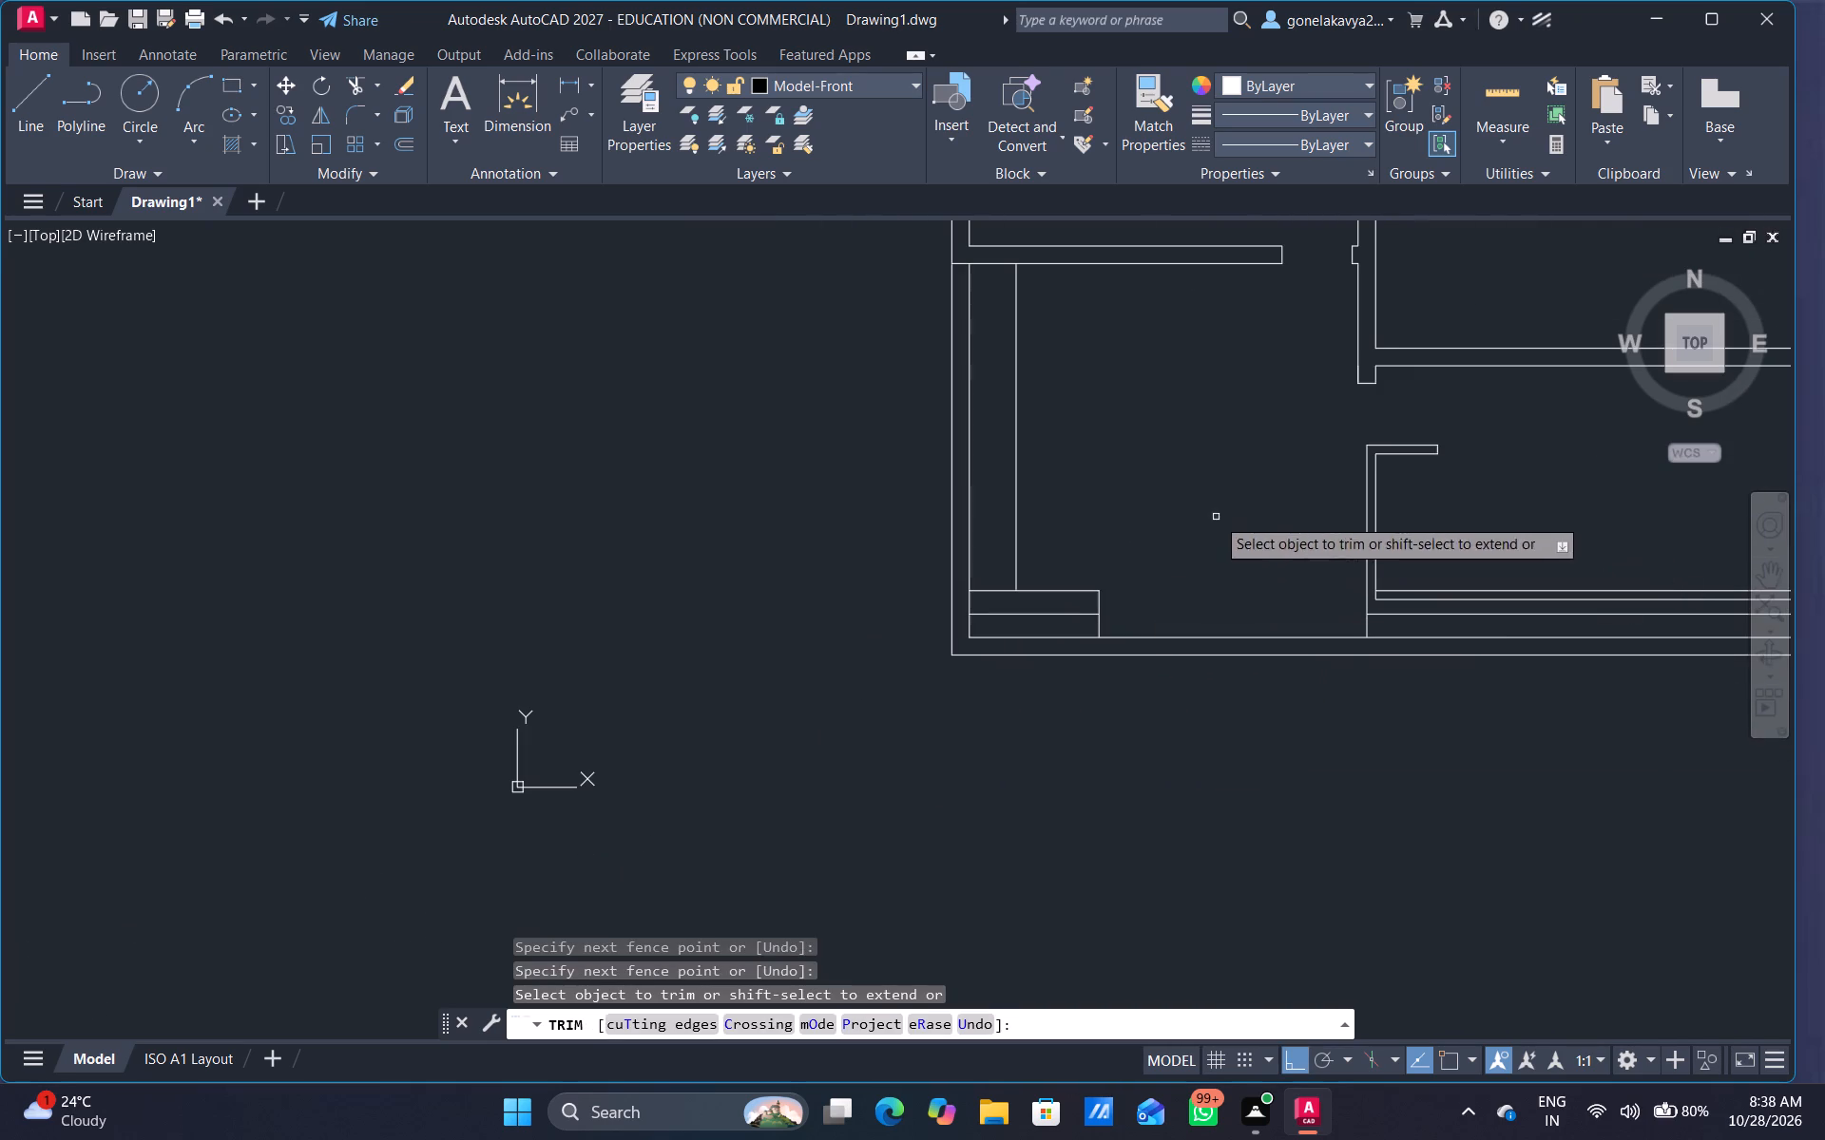
middle_click_drag(1201, 517, 767, 876)
scroll(779, 880, "down", 2)
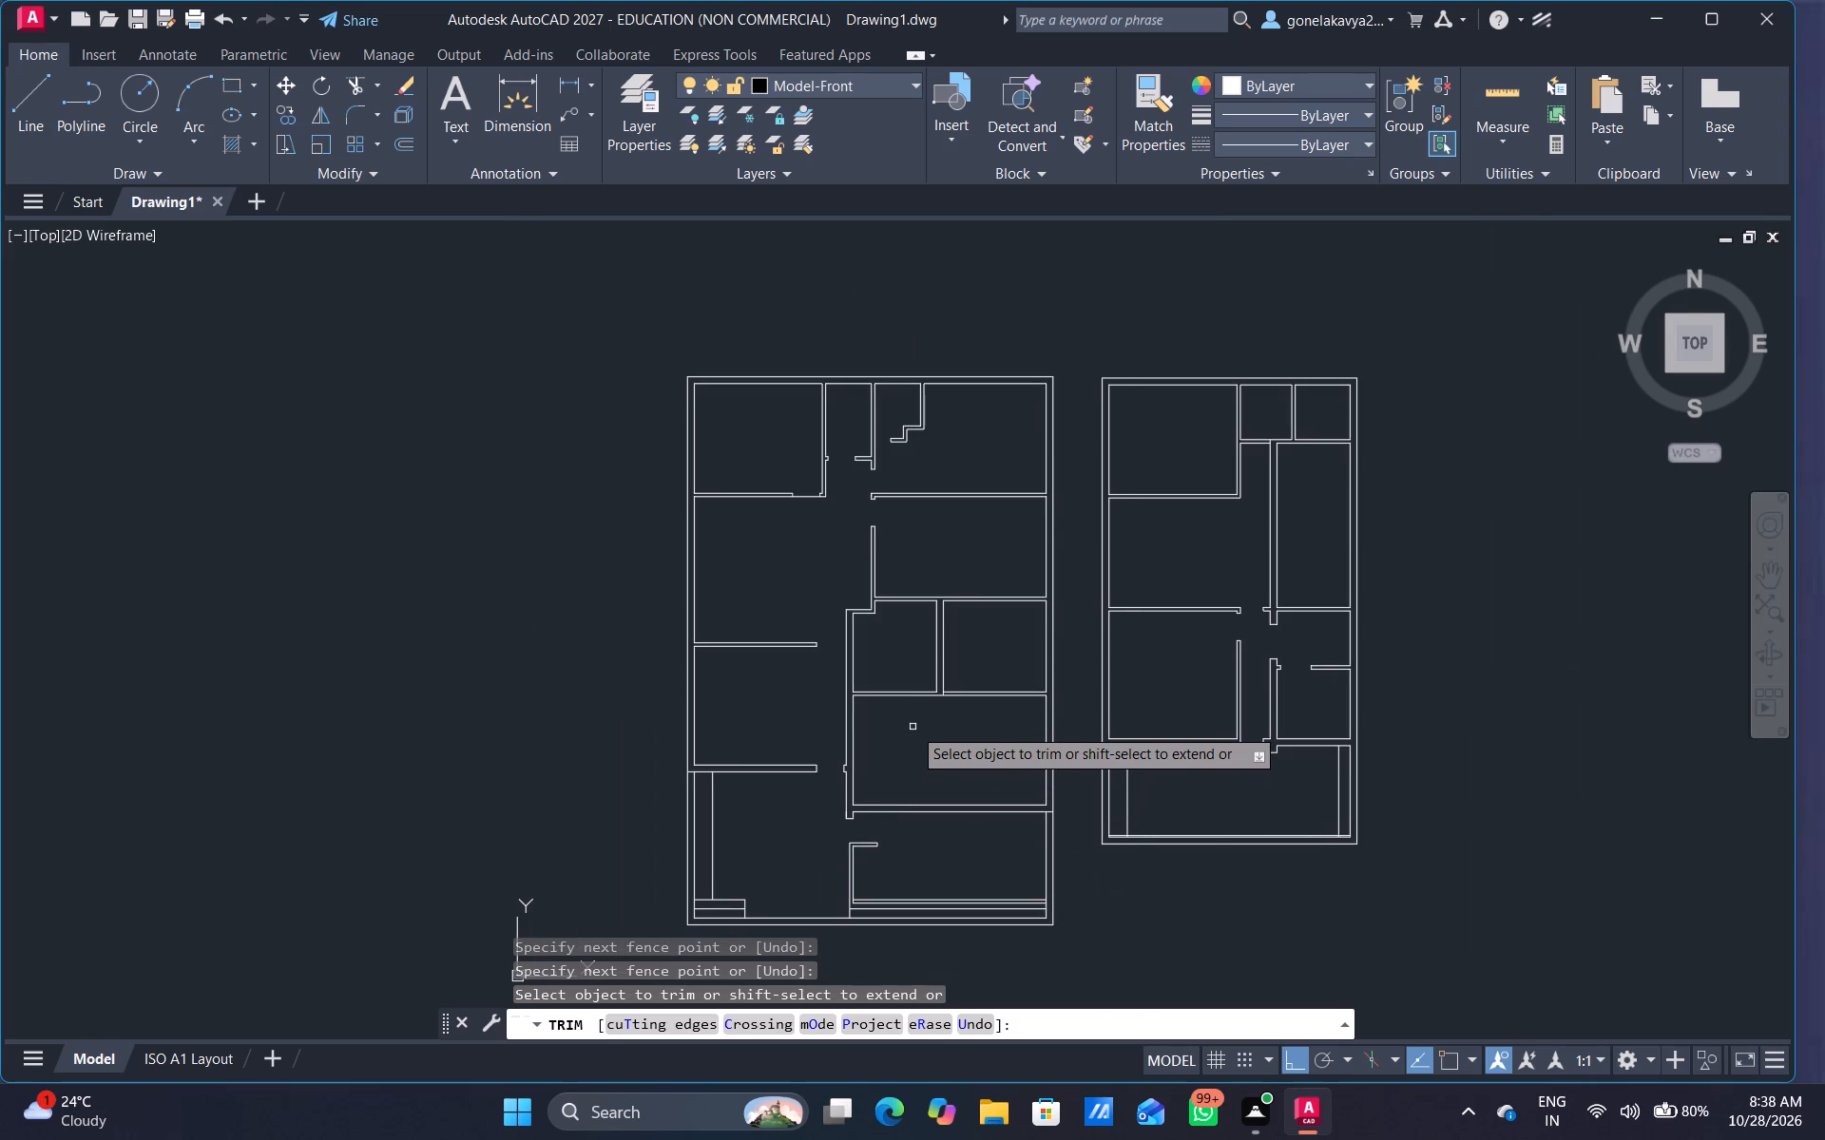
scroll(894, 732, "up", 1)
middle_click_drag(907, 752, 936, 786)
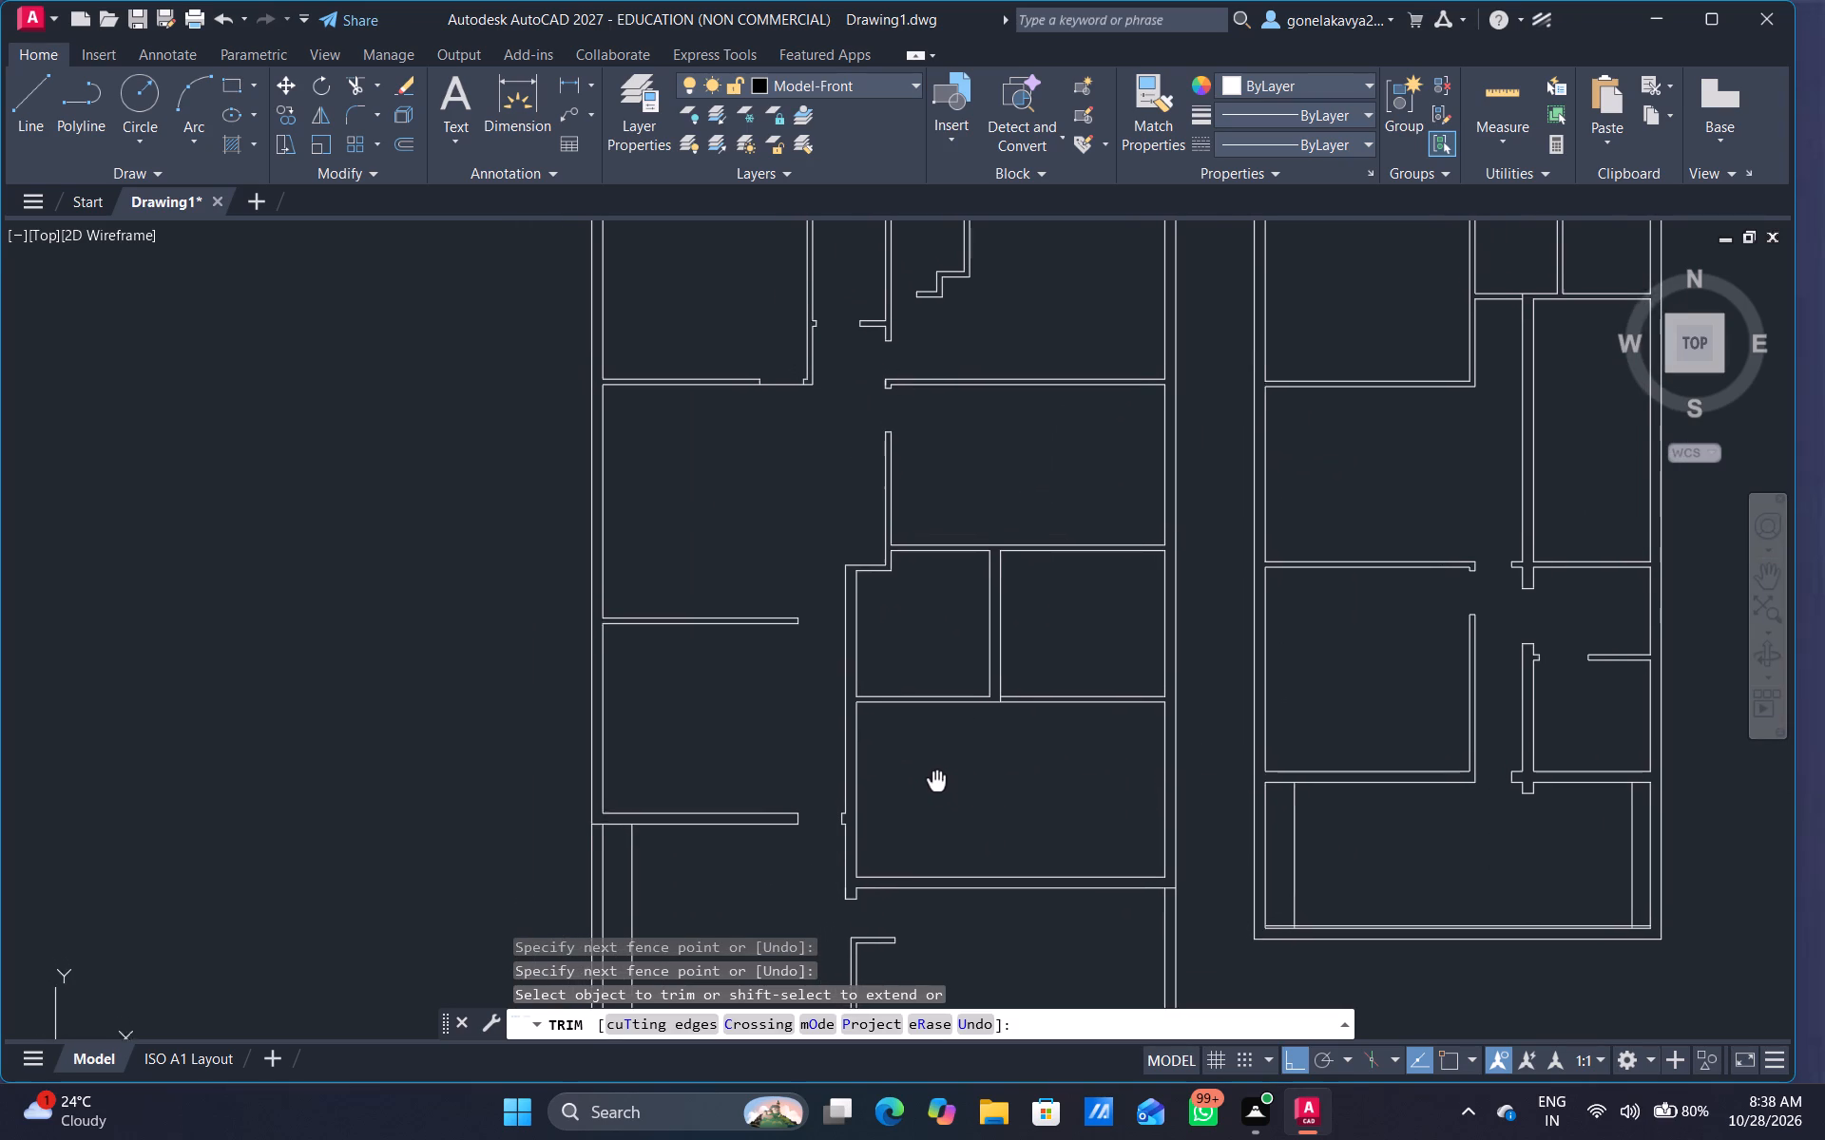
middle_click_drag(936, 786, 939, 805)
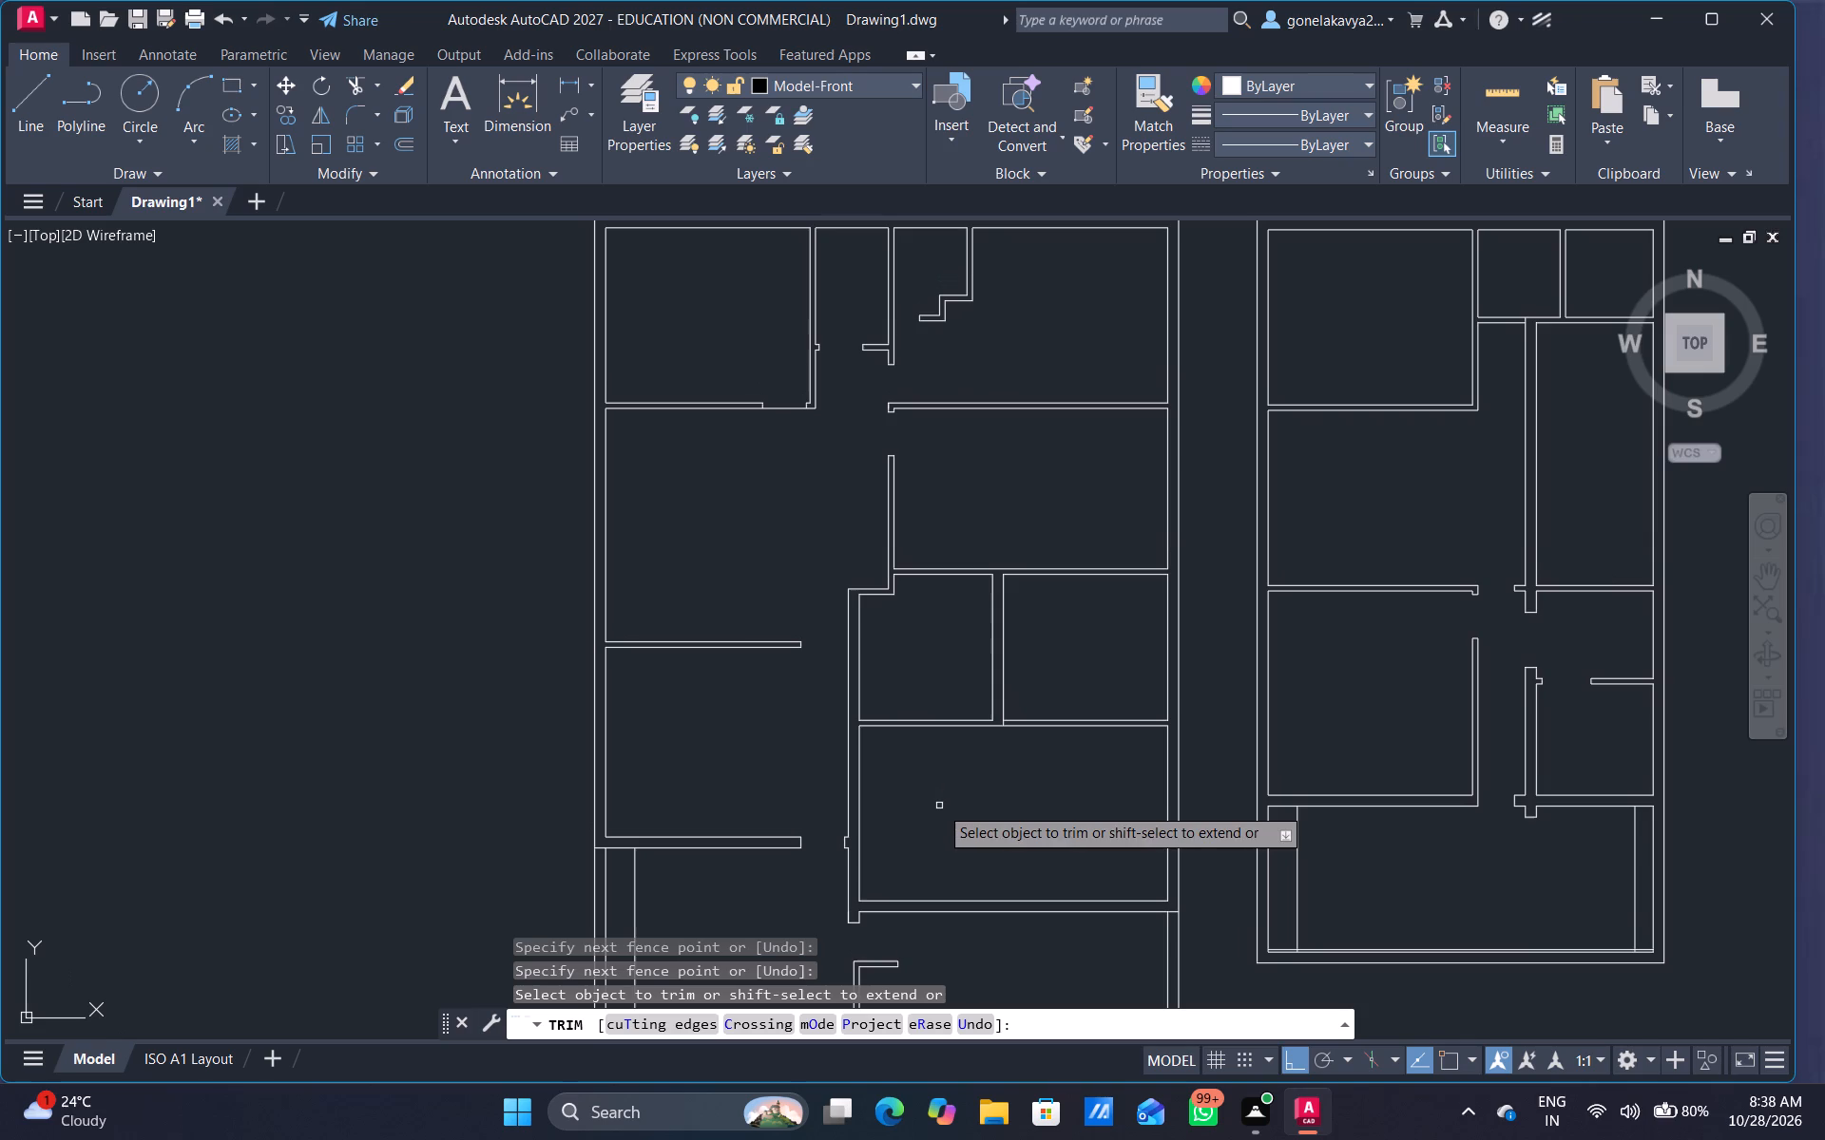
scroll(935, 776, "up", 1)
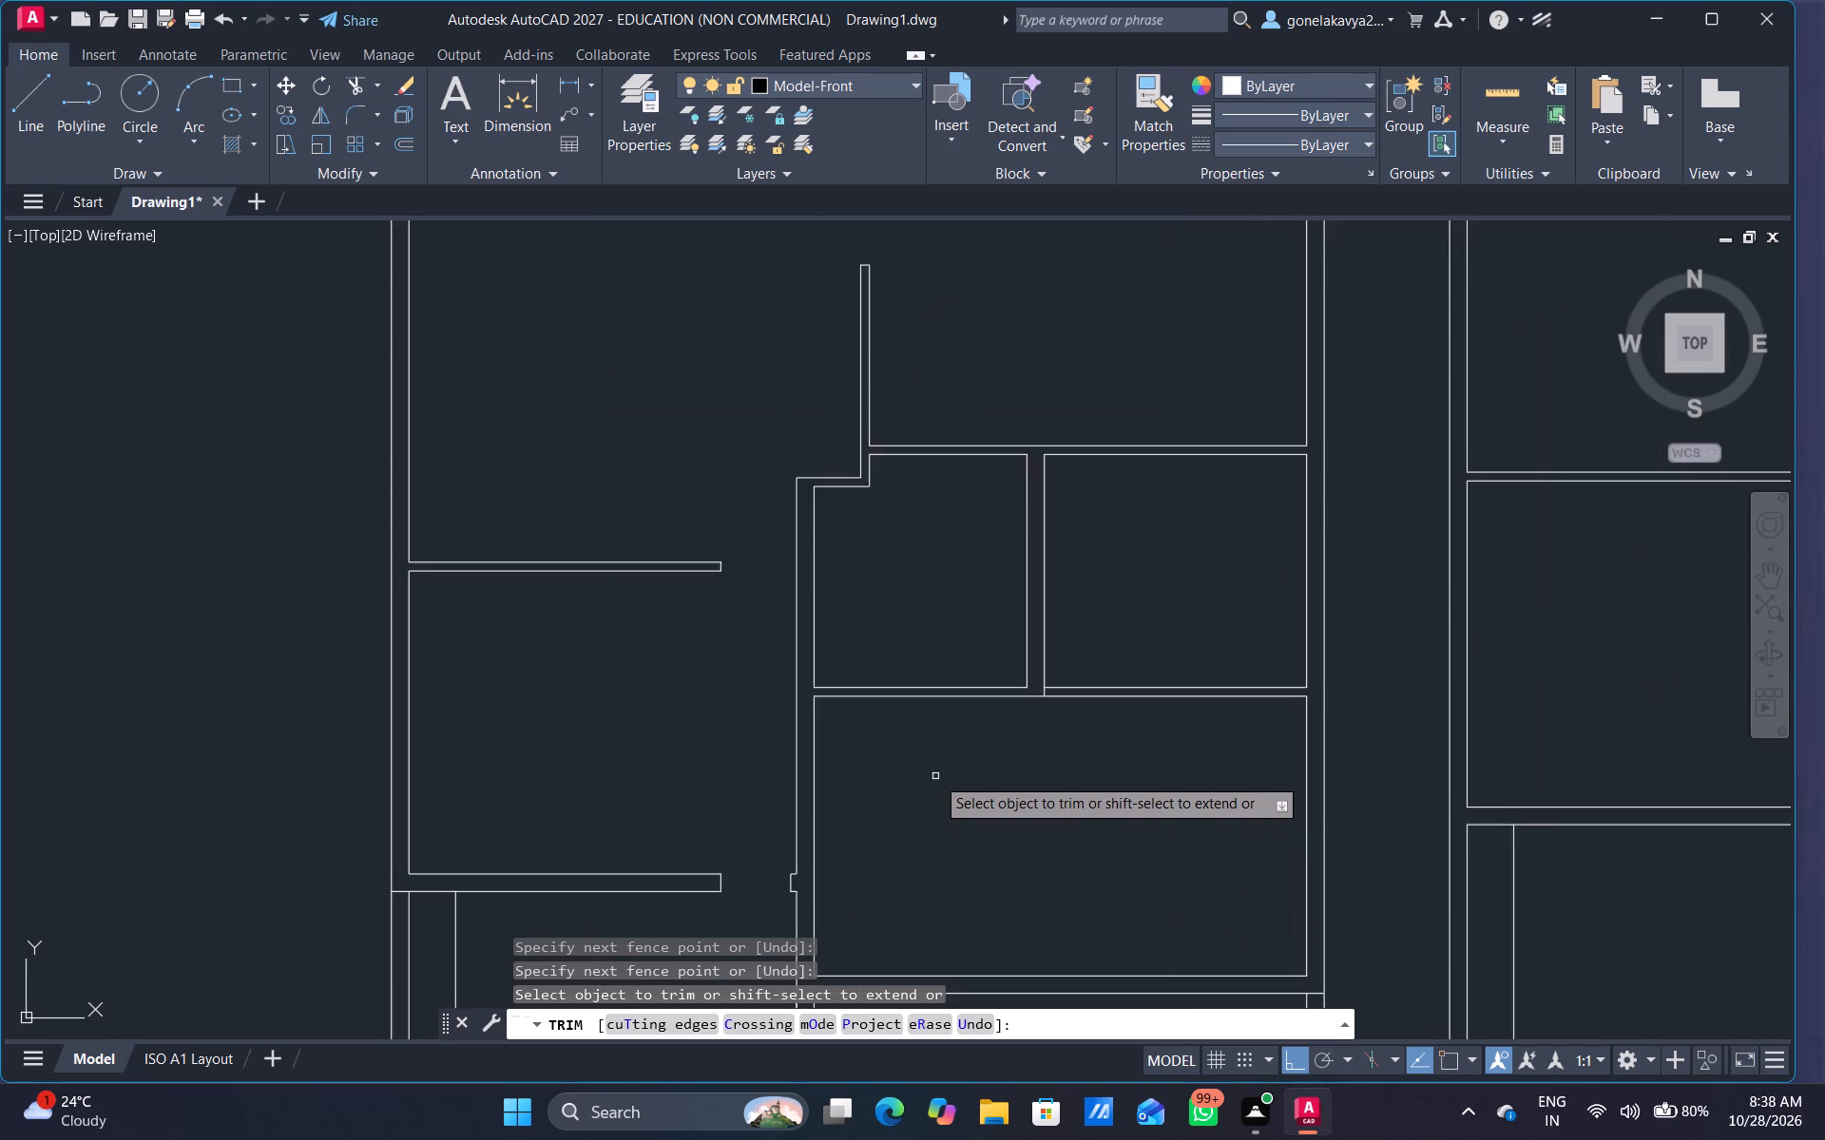
scroll(935, 776, "up", 1)
key("Escape")
key("o")
key("Return")
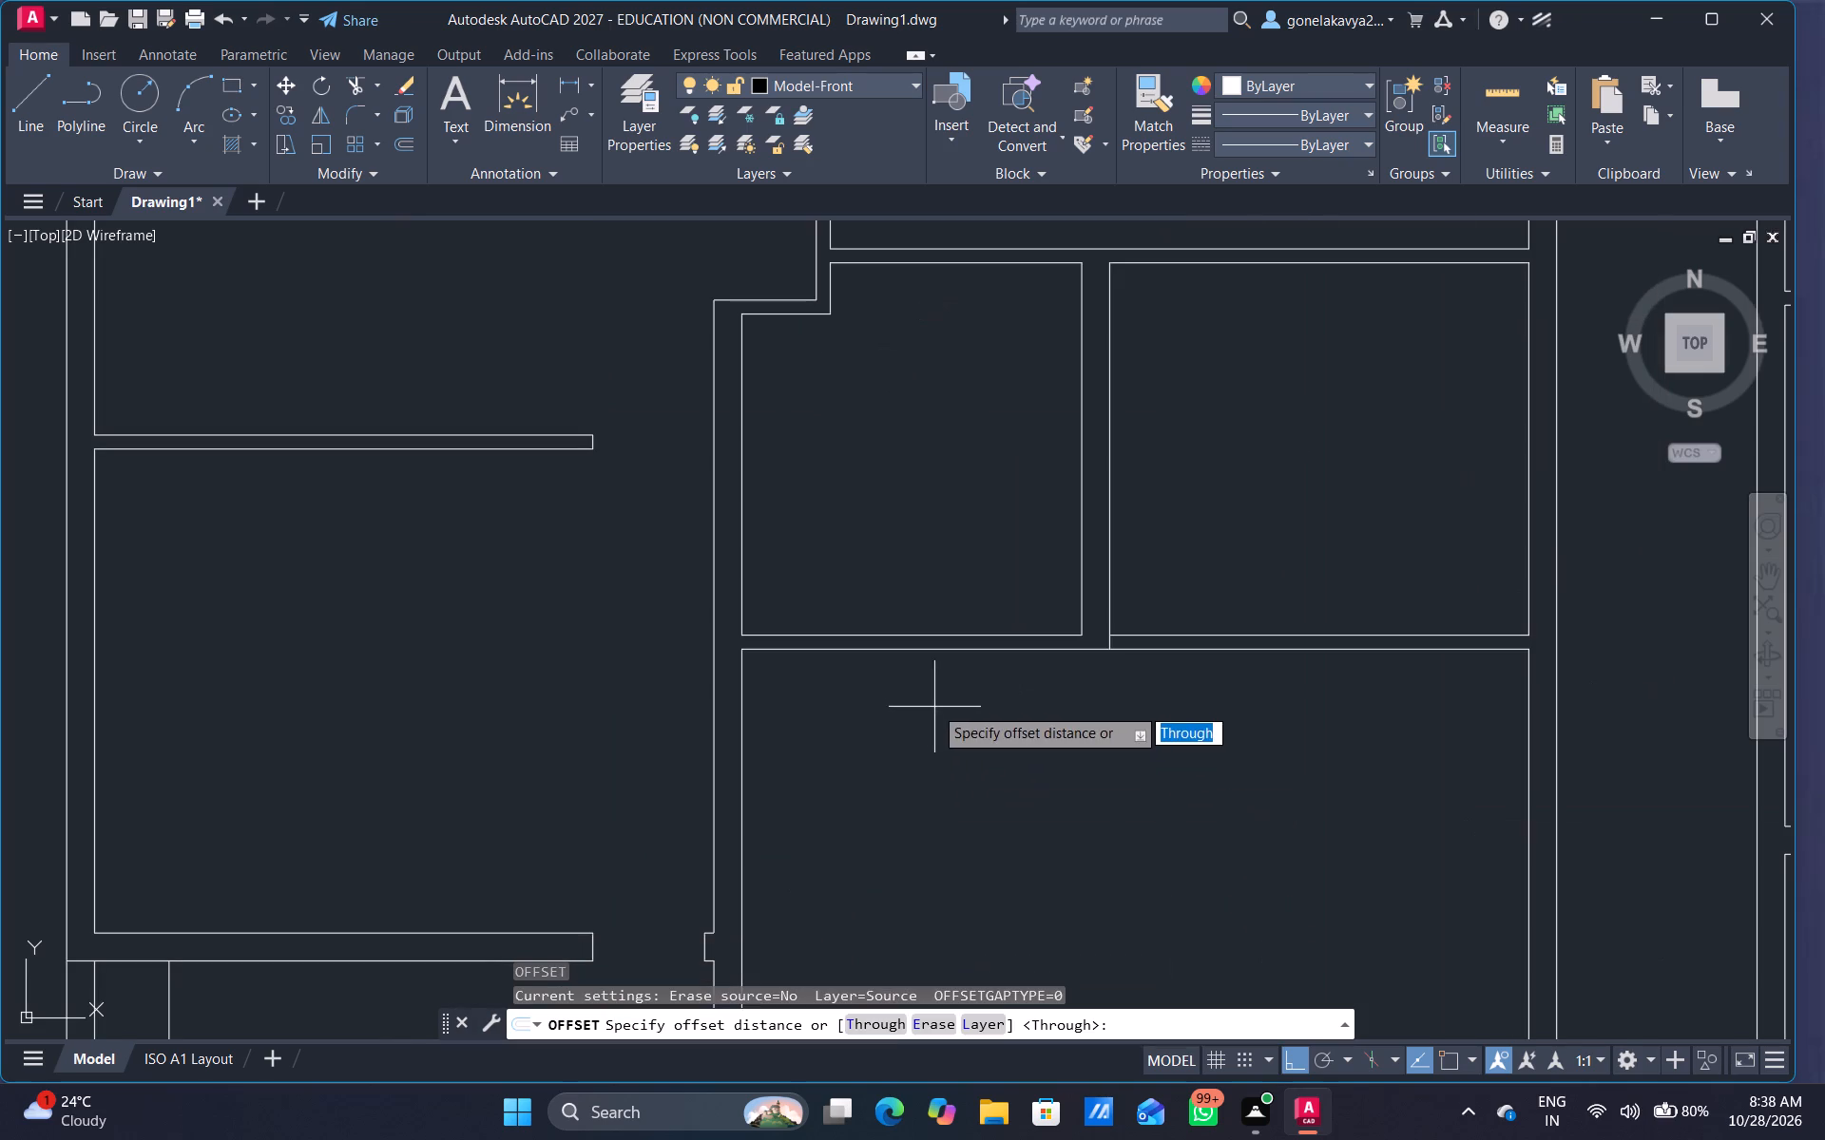
left_click_drag(932, 684, 932, 759)
left_click(932, 761)
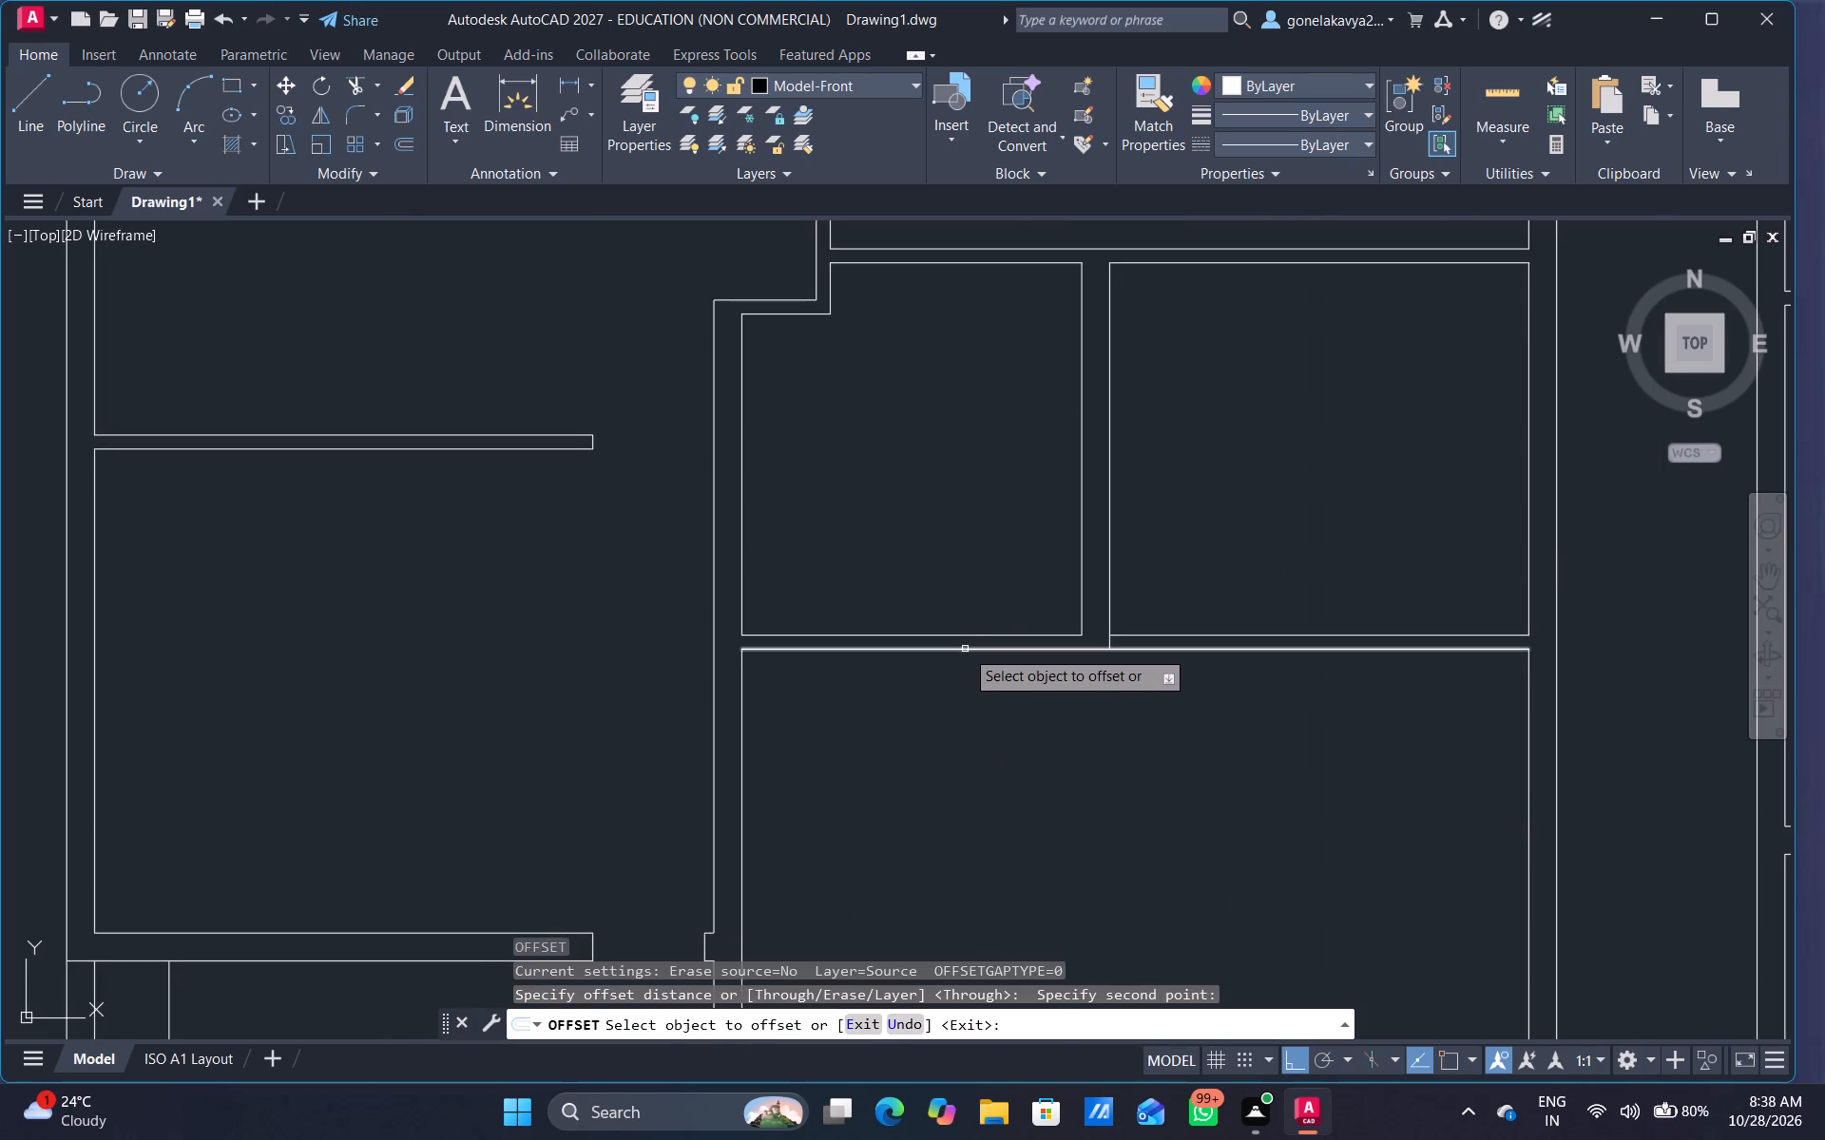
left_click(965, 649)
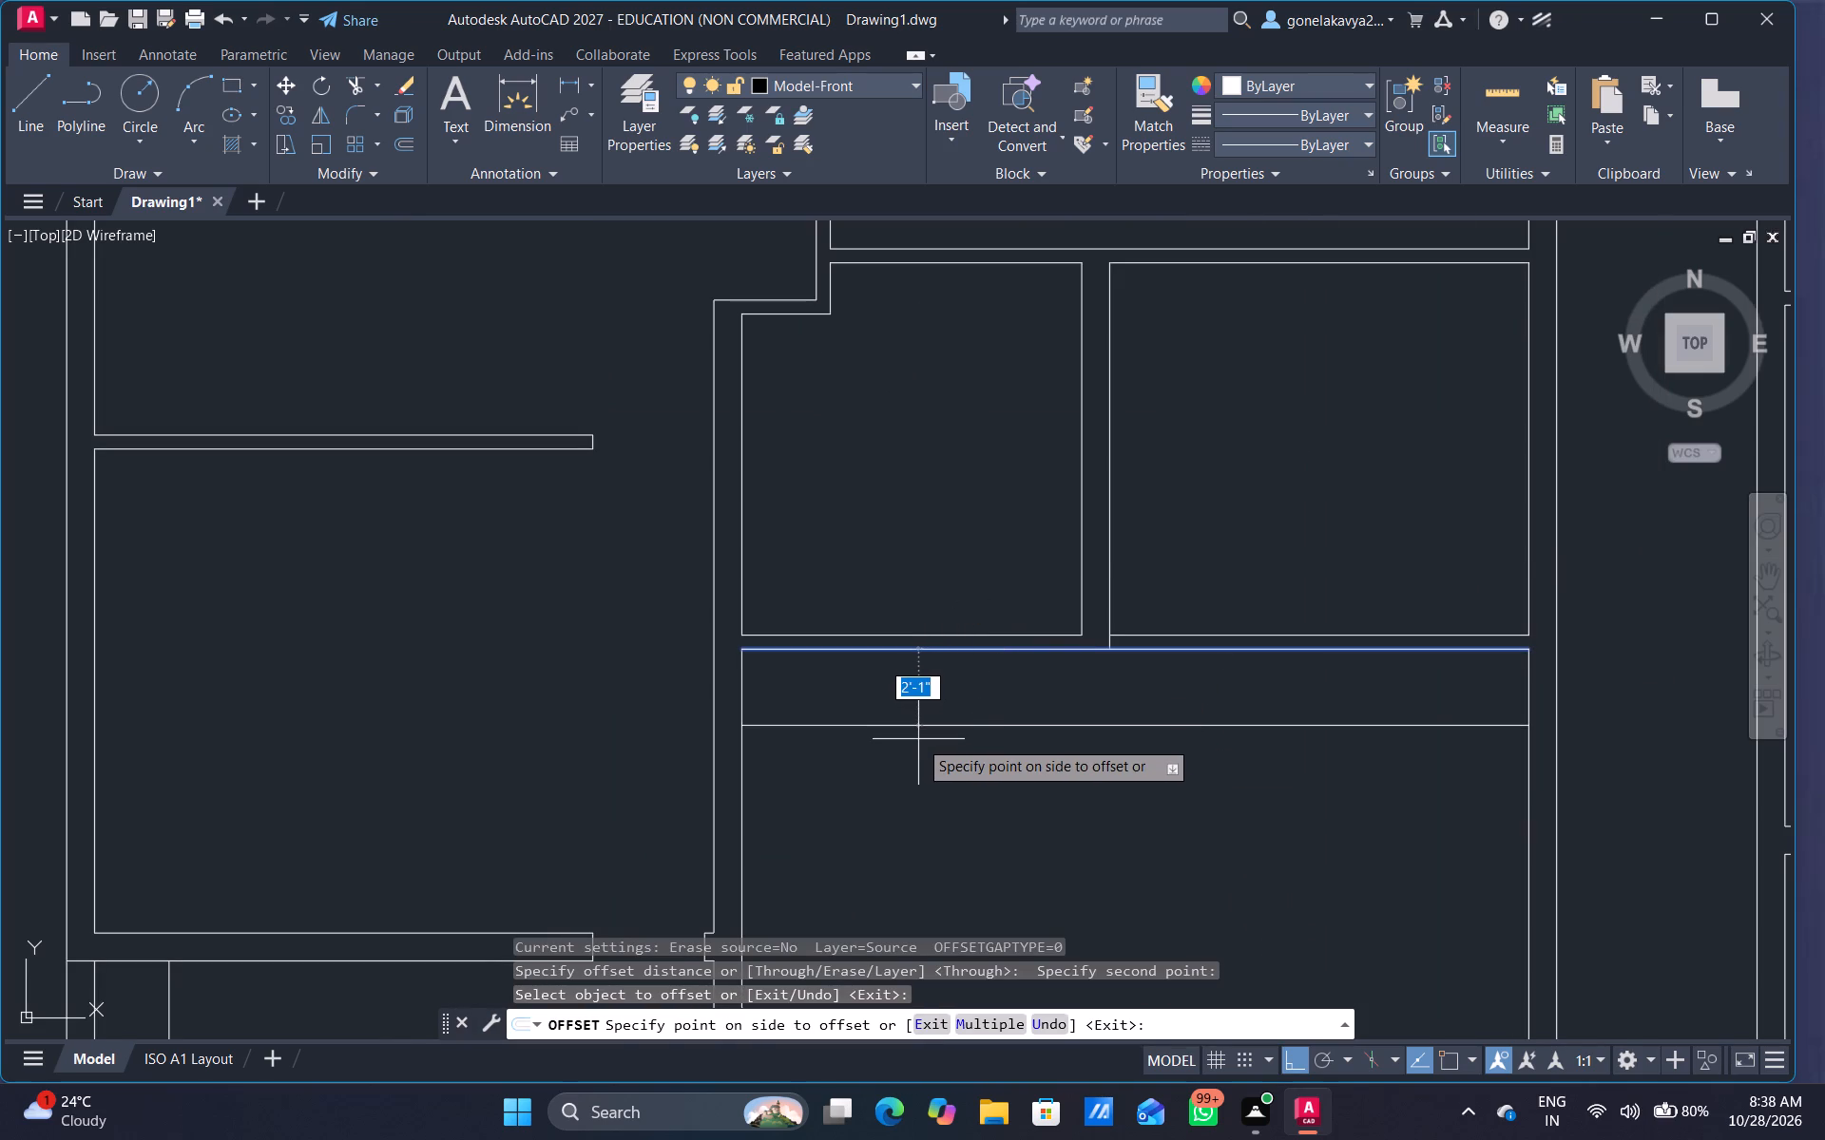
key("9")
key("shift+quotedbl")
key("Return")
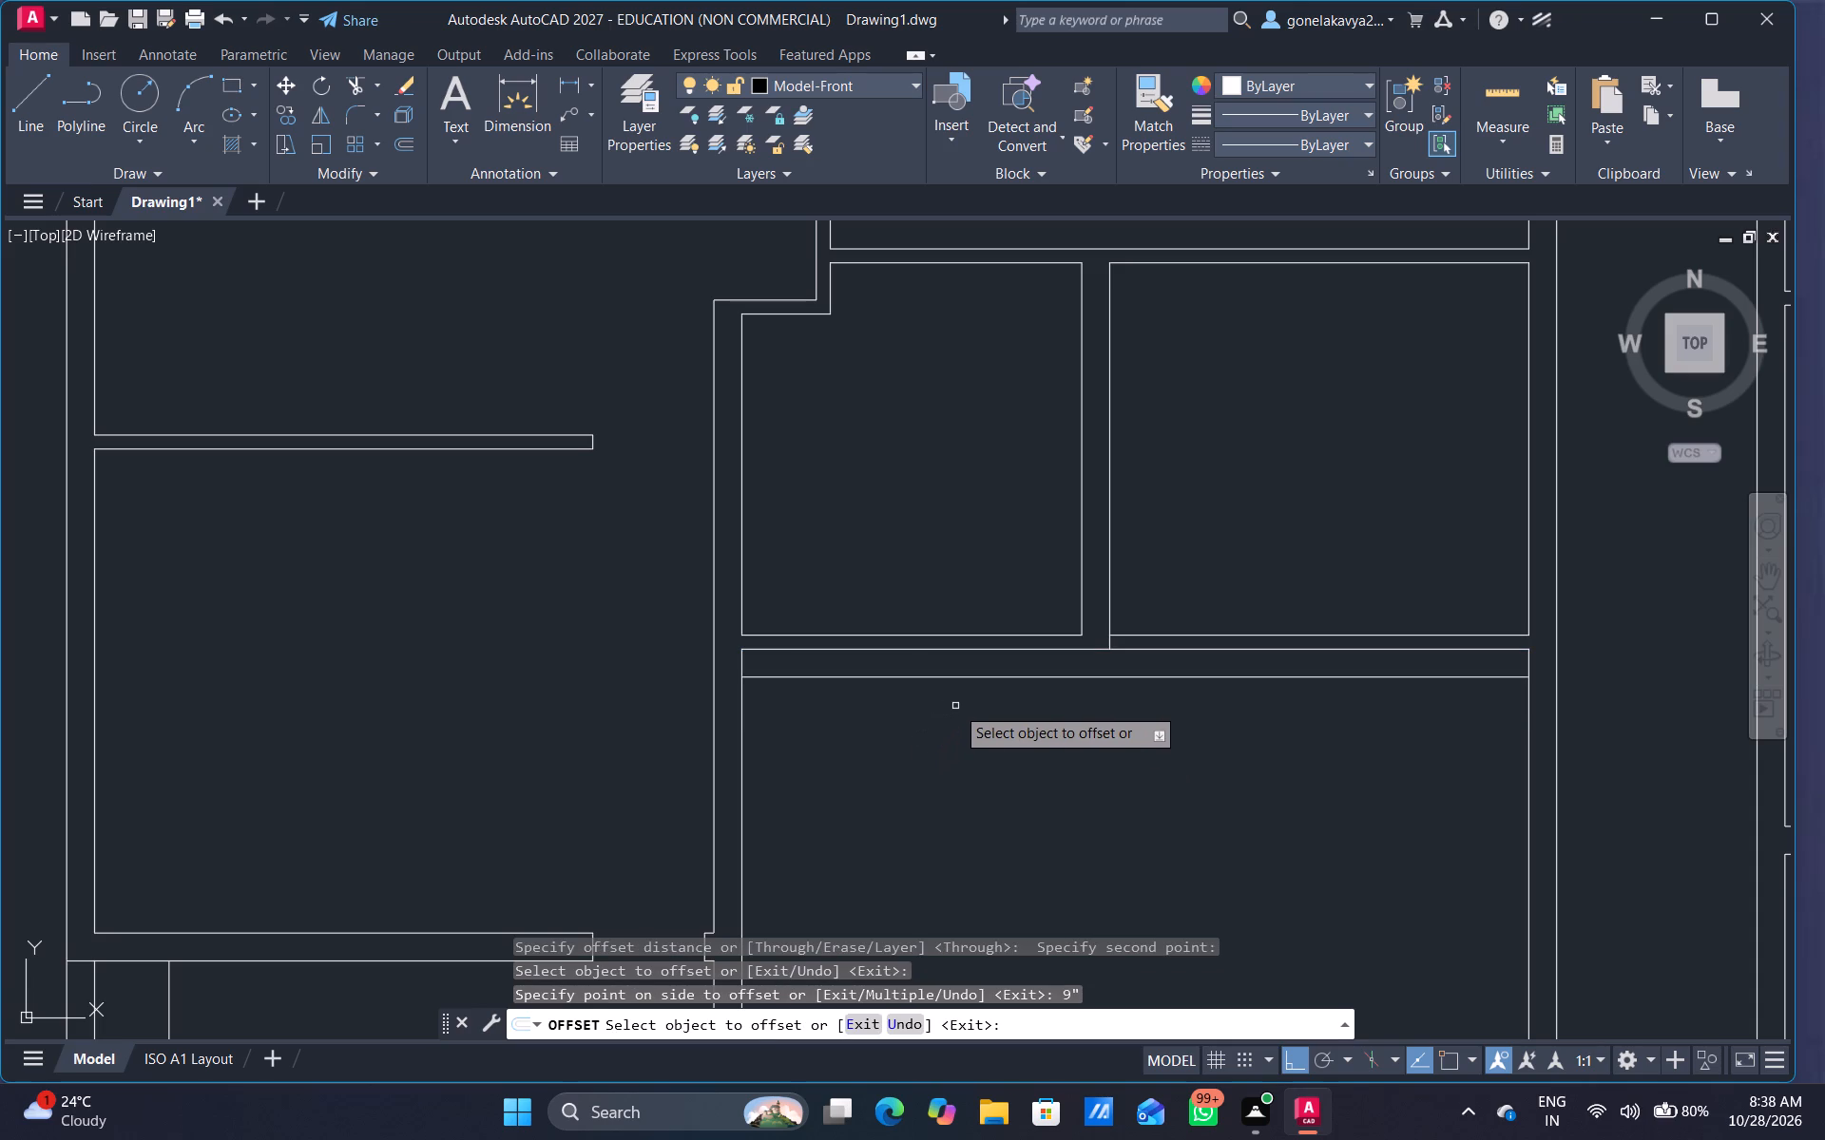
Offset the 9" offset line 3' further south inside the same room.
left_click(960, 678)
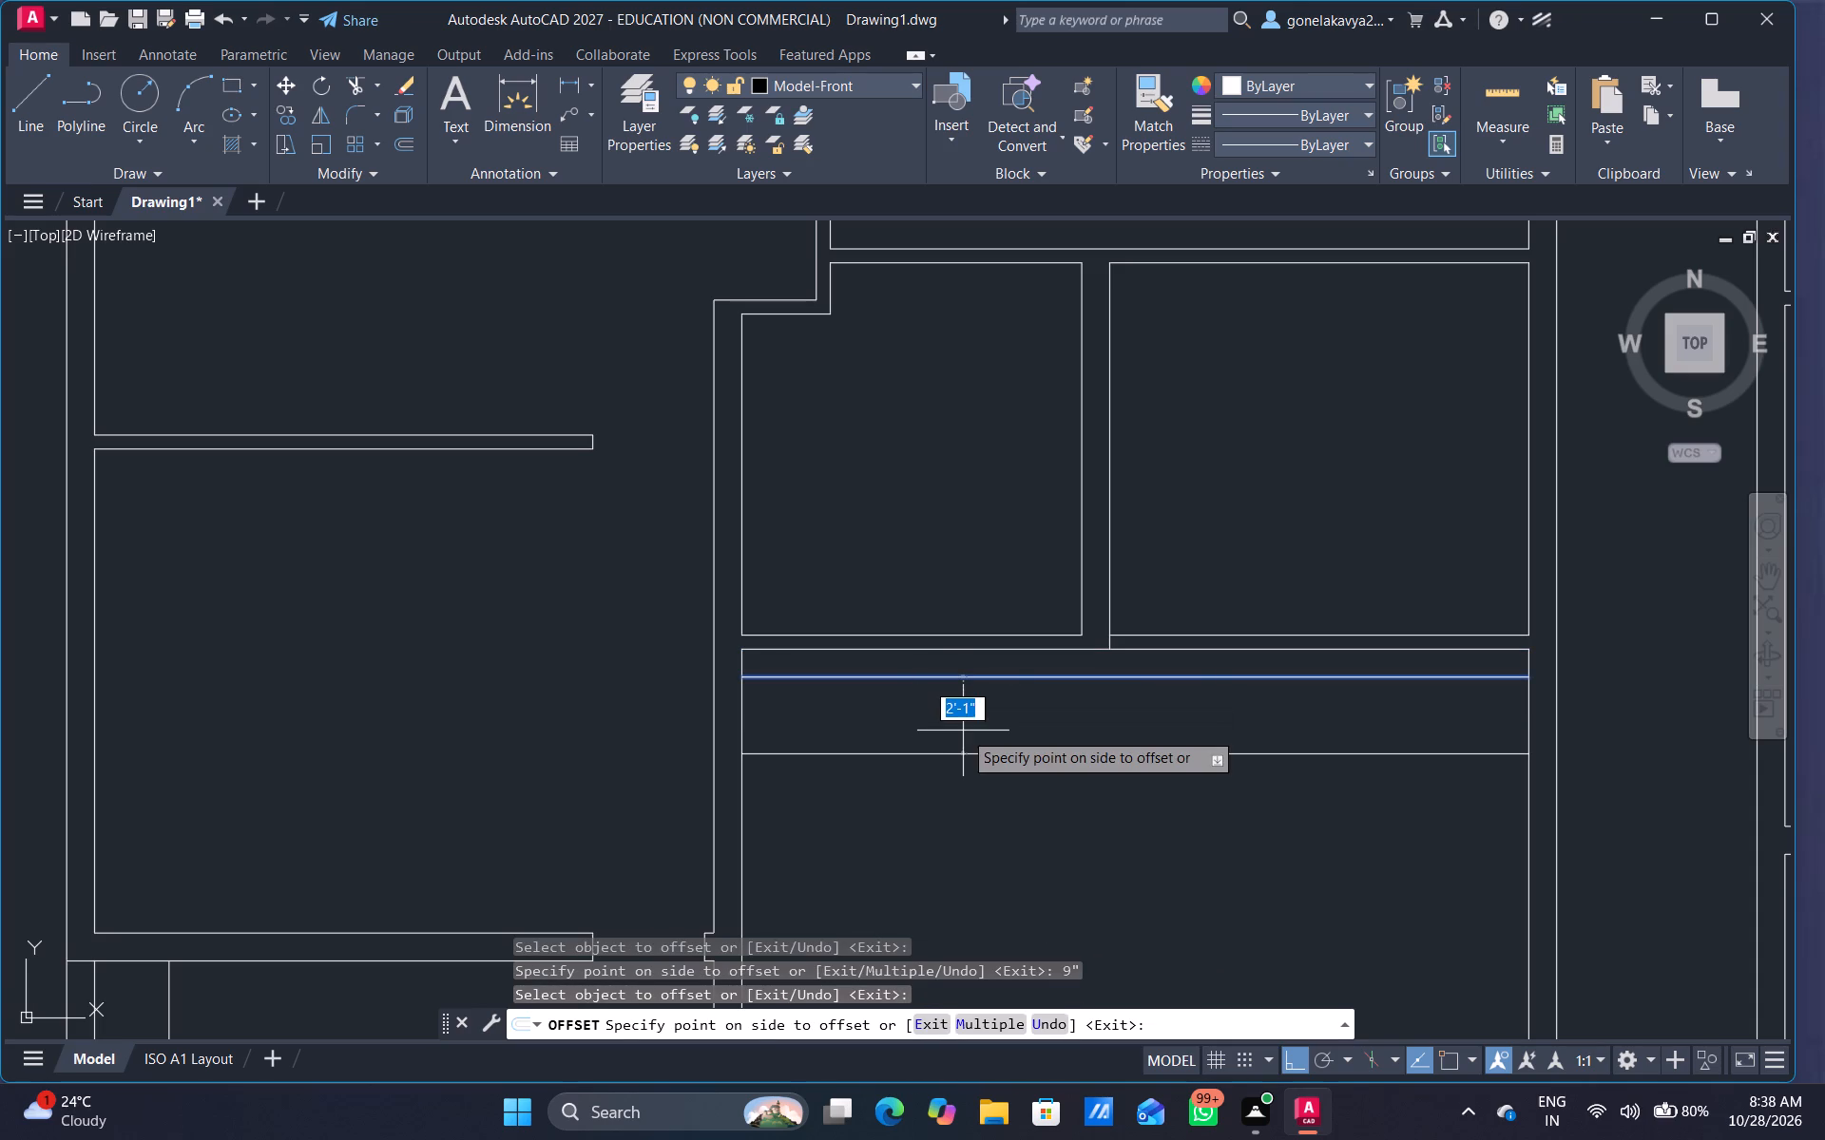
type("3'")
key("Return")
key("Escape")
Extend both offset lines west through the thickness of the room's west wall.
type("ex")
key("space")
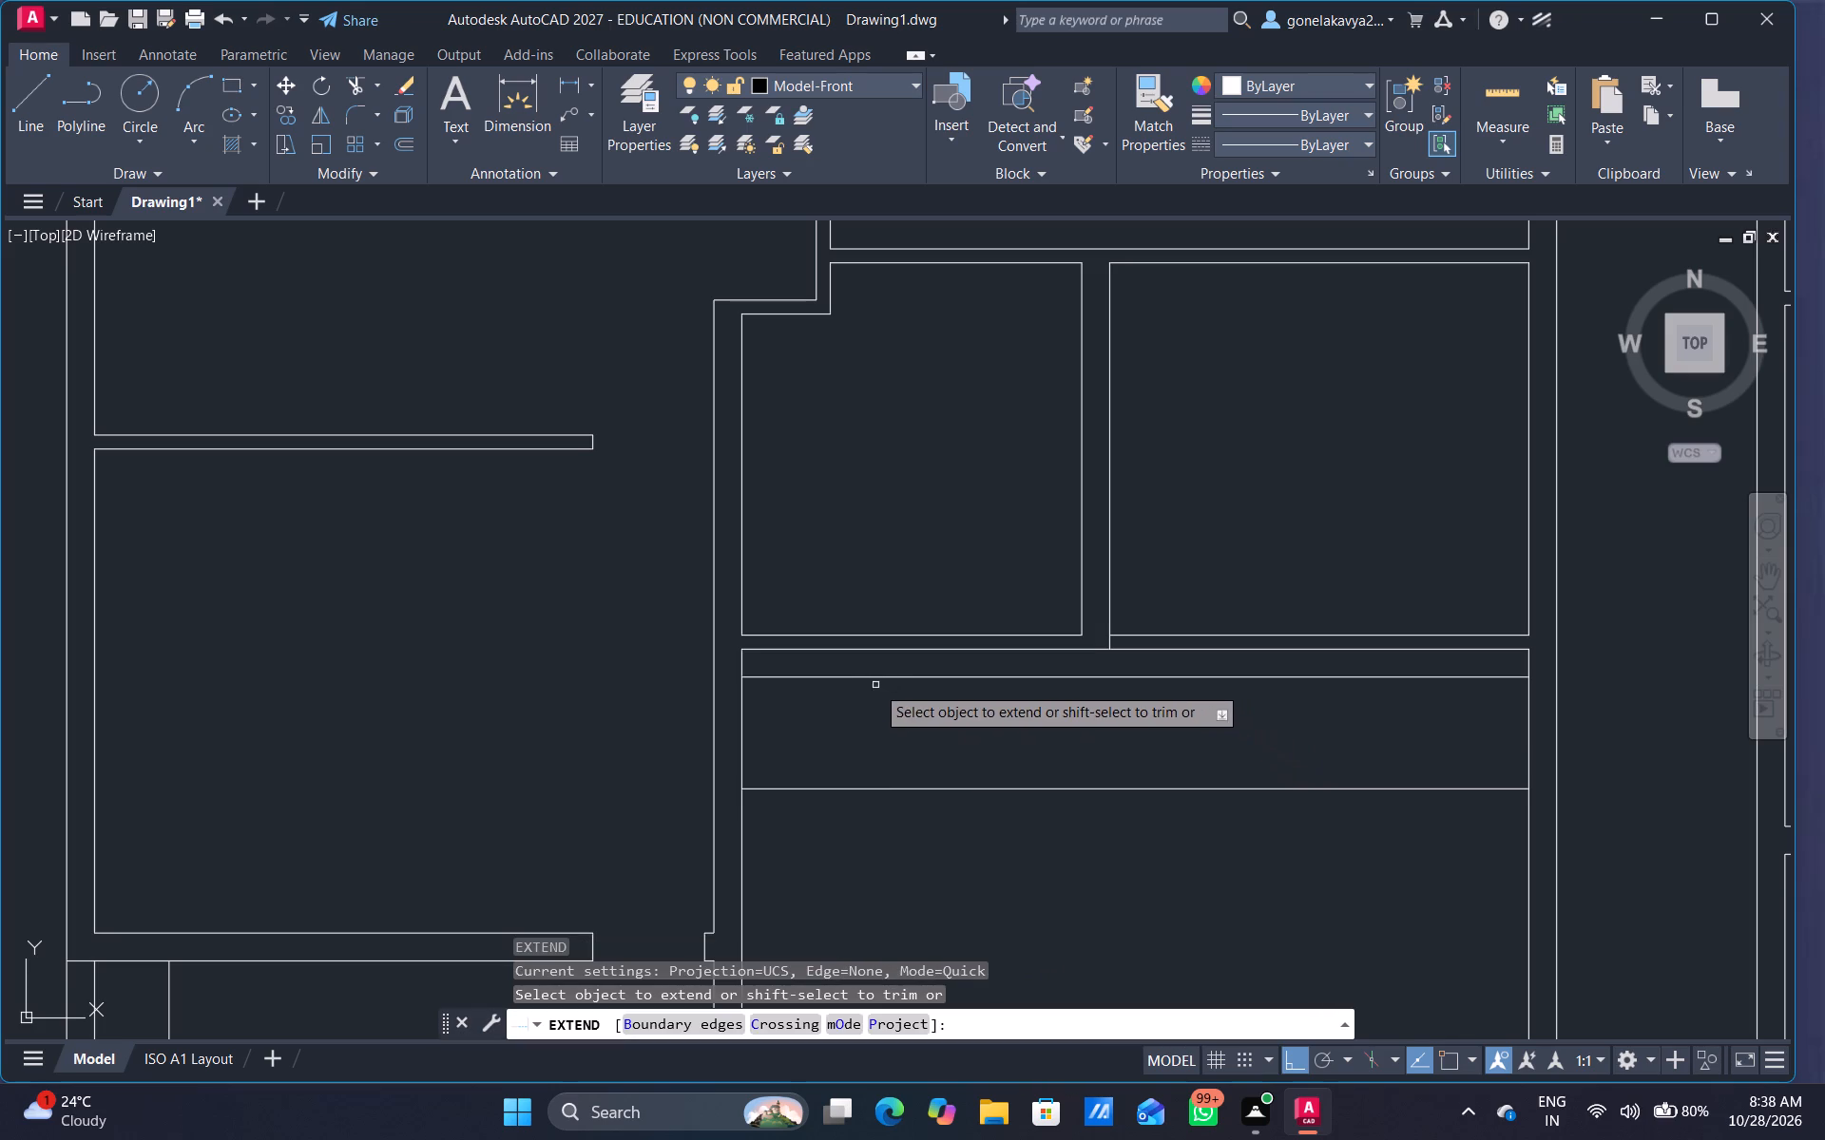
left_click(848, 677)
left_click(845, 788)
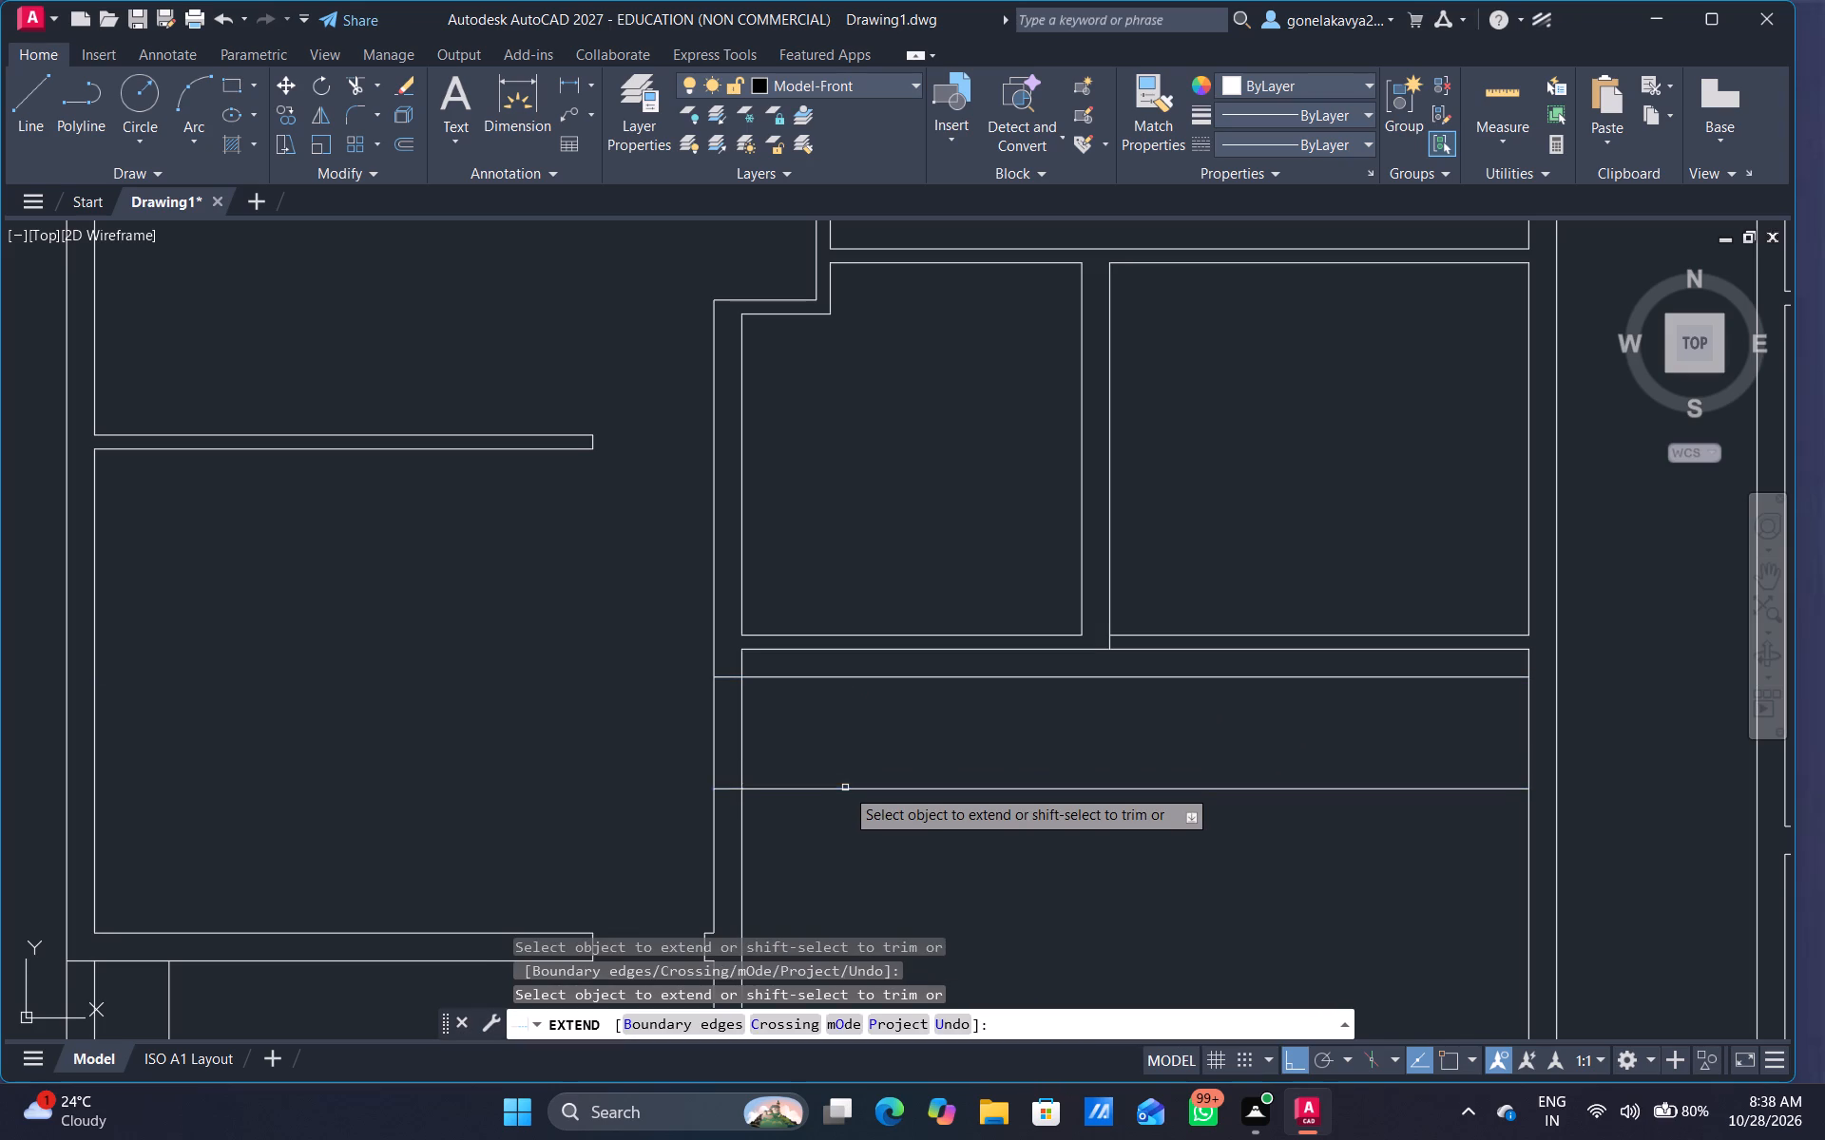
Trim both offset lines inside the room and the west wall's faces between them to form the 3' door opening.
key("Escape")
type("tr")
key("space")
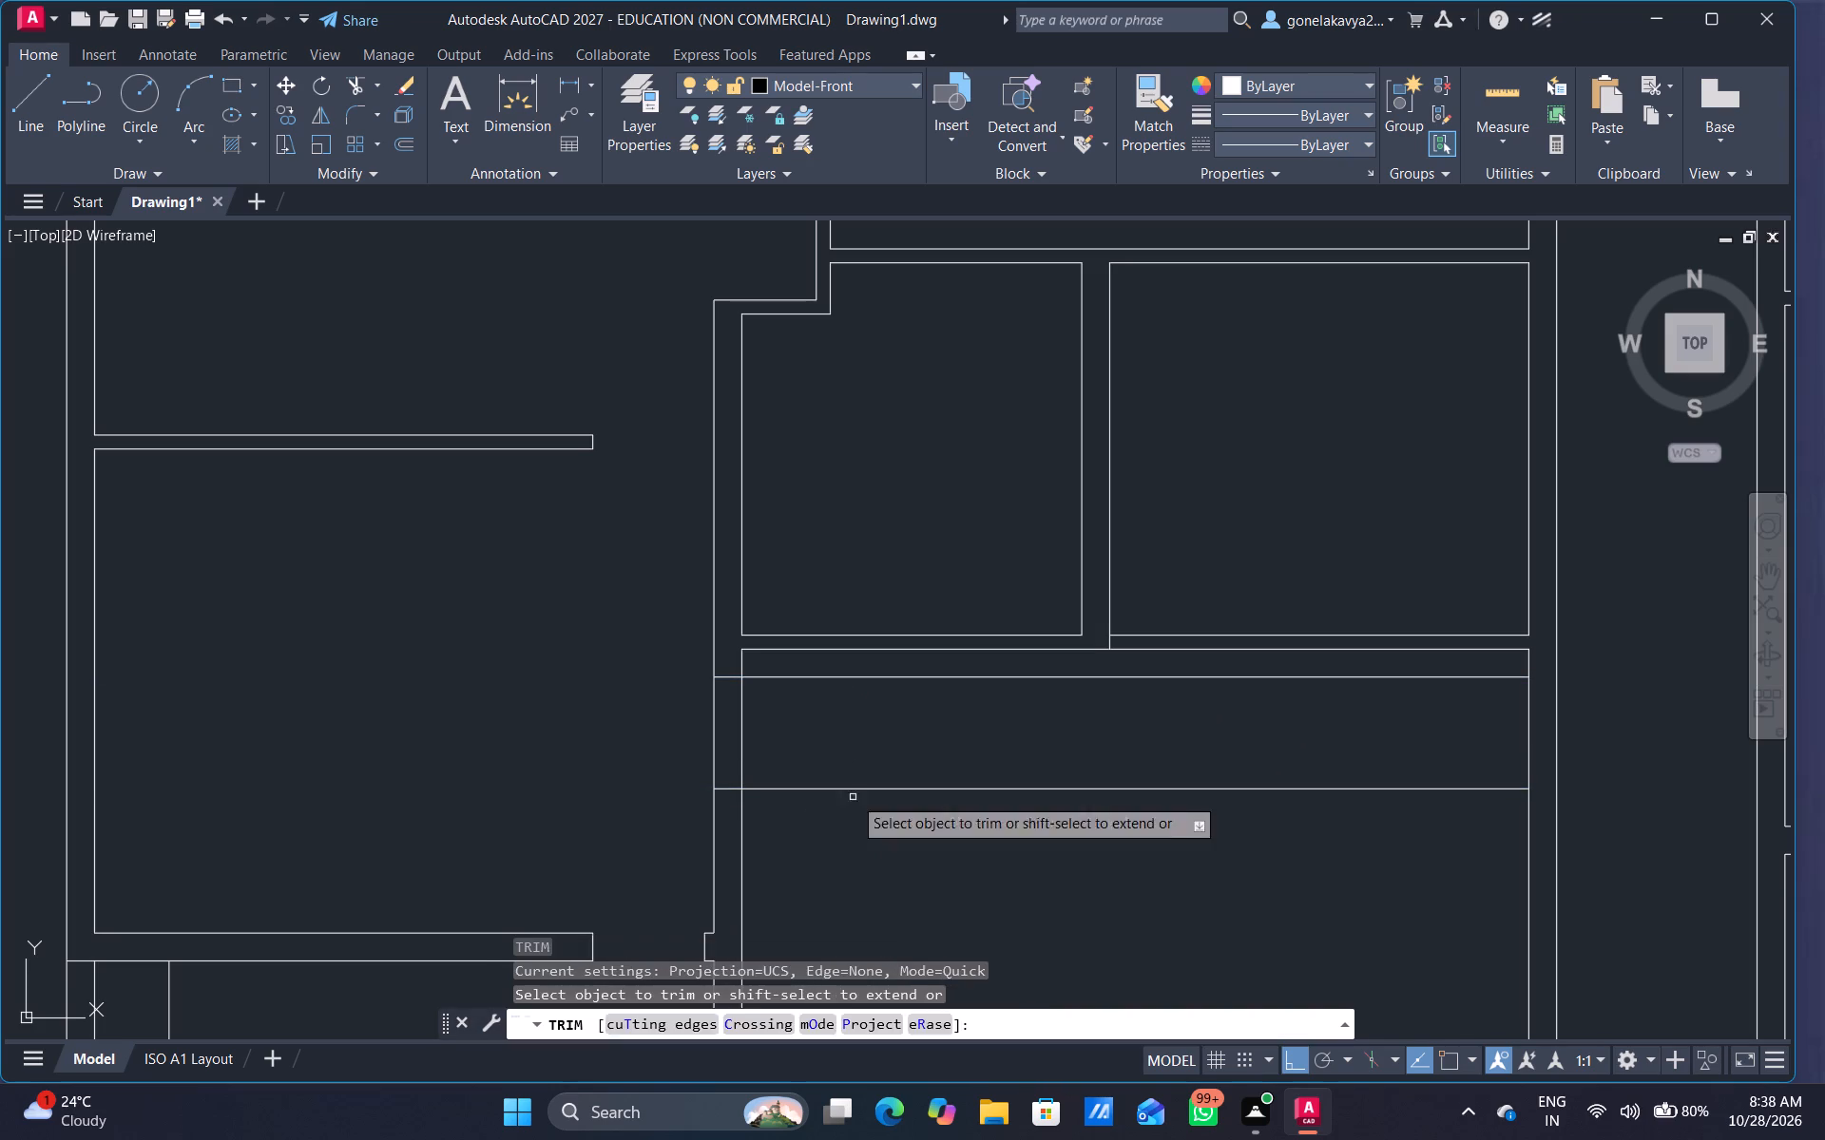
left_click_drag(854, 726, 827, 842)
left_click_drag(851, 673, 839, 722)
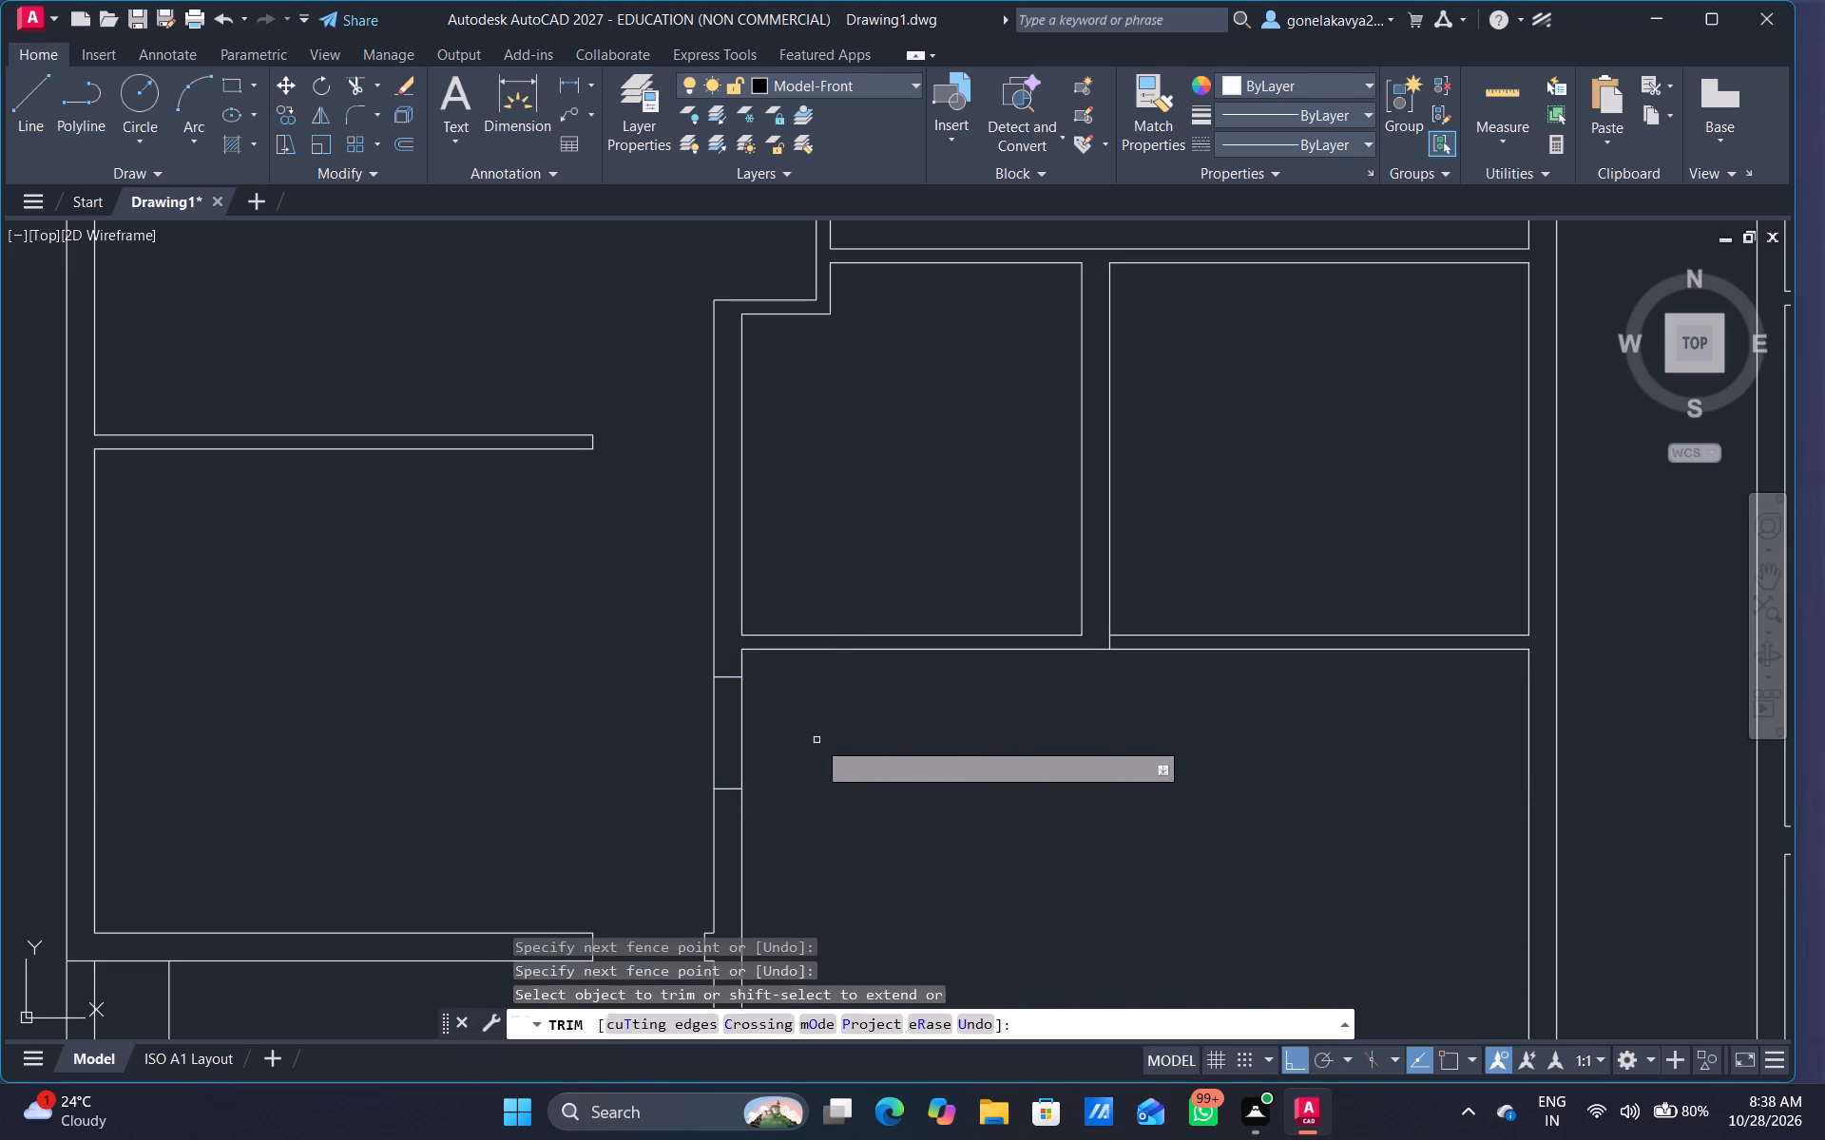
left_click_drag(692, 739, 802, 739)
Look over both floor plans and the empty area west of them.
scroll(916, 779, "down", 2)
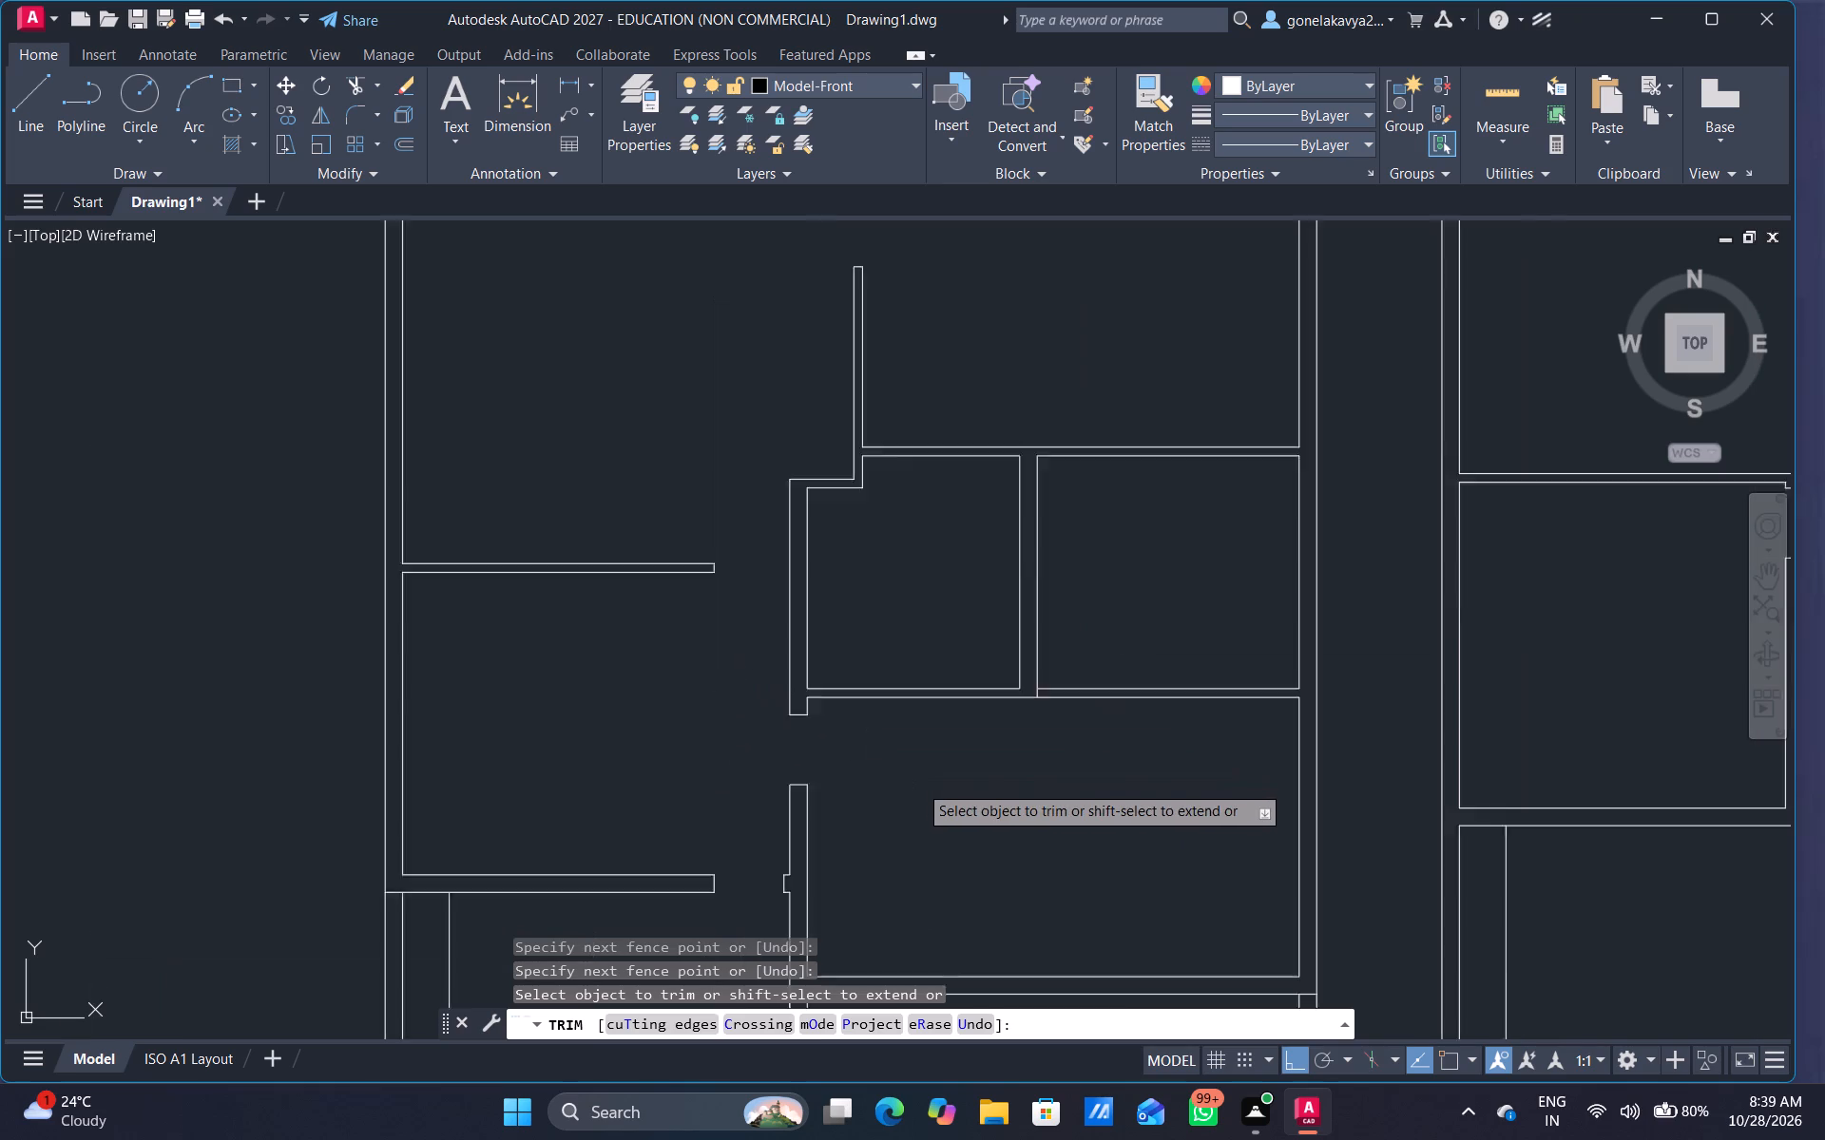
scroll(918, 784, "down", 1)
middle_click_drag(932, 824, 902, 728)
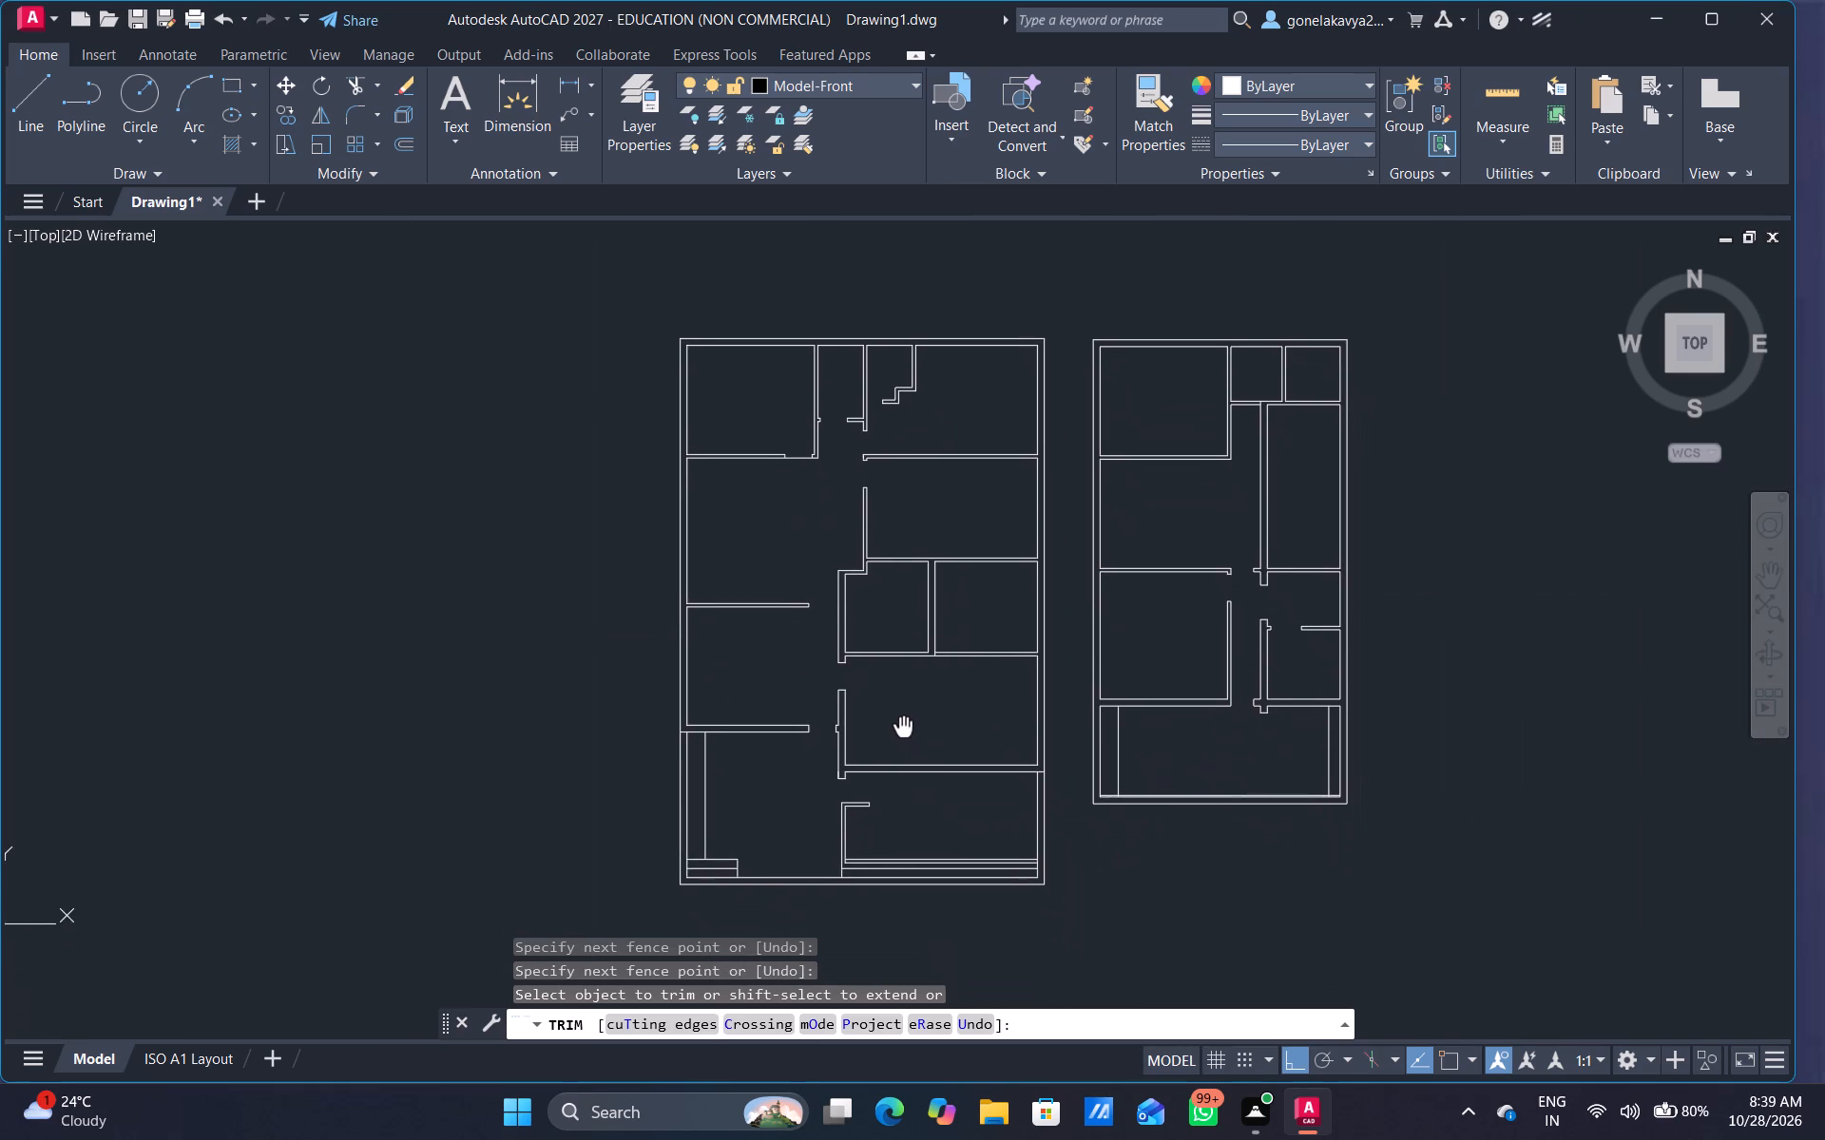
middle_click_drag(902, 728, 887, 708)
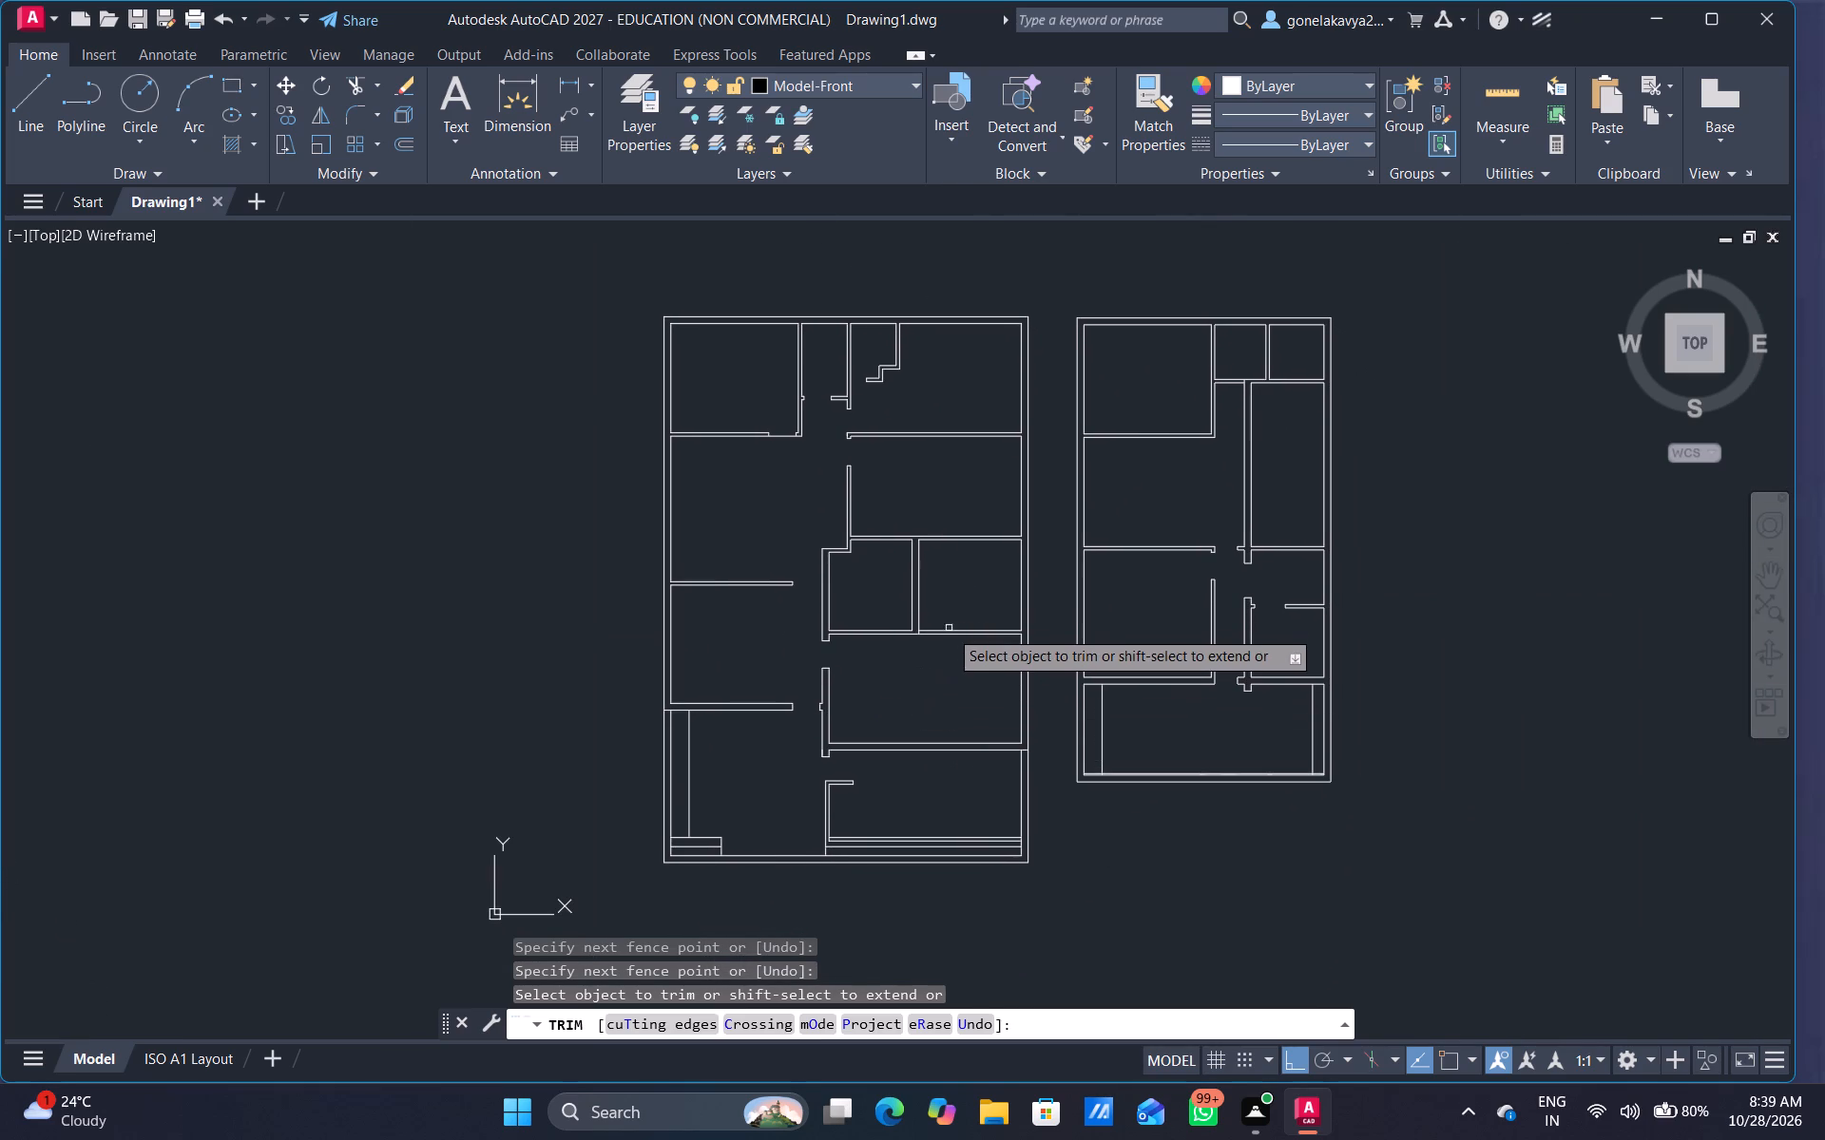
scroll(937, 663, "up", 1)
scroll(934, 662, "down", 1)
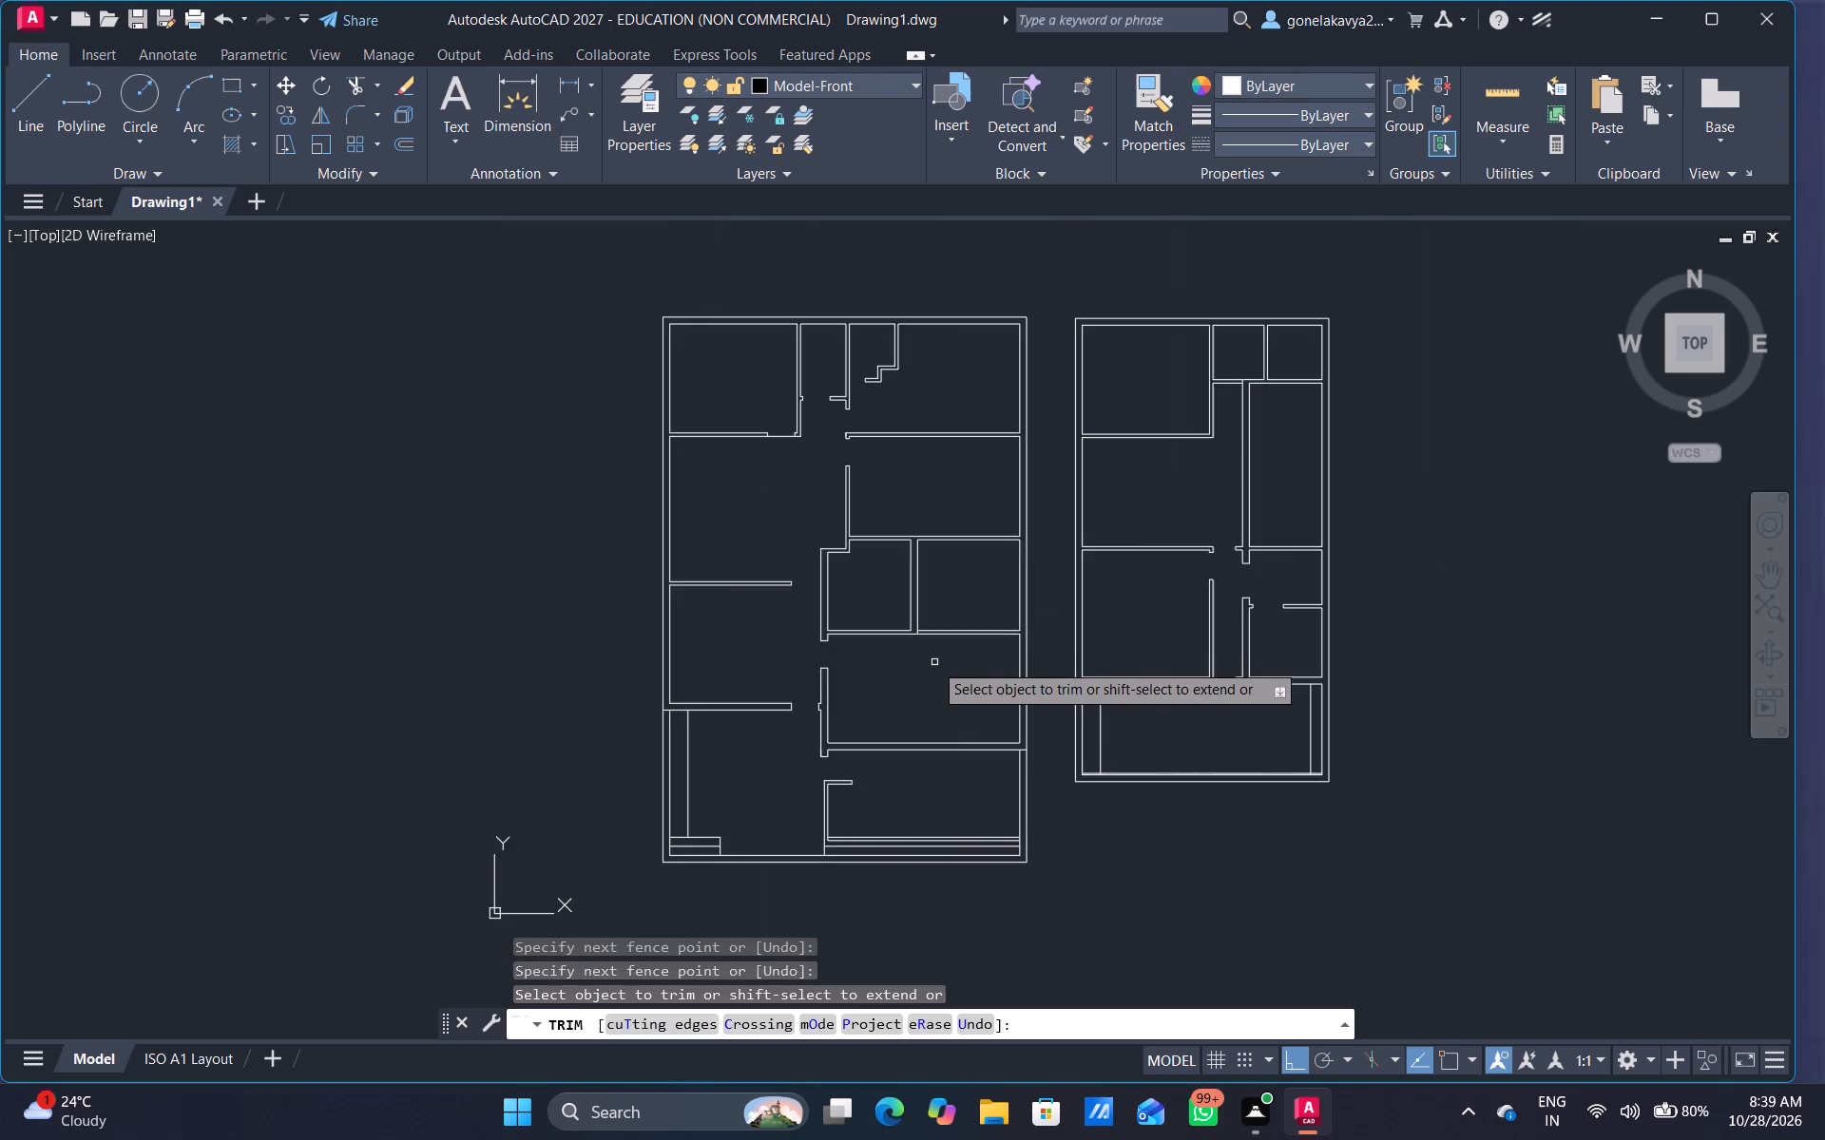
middle_click_drag(933, 665, 938, 694)
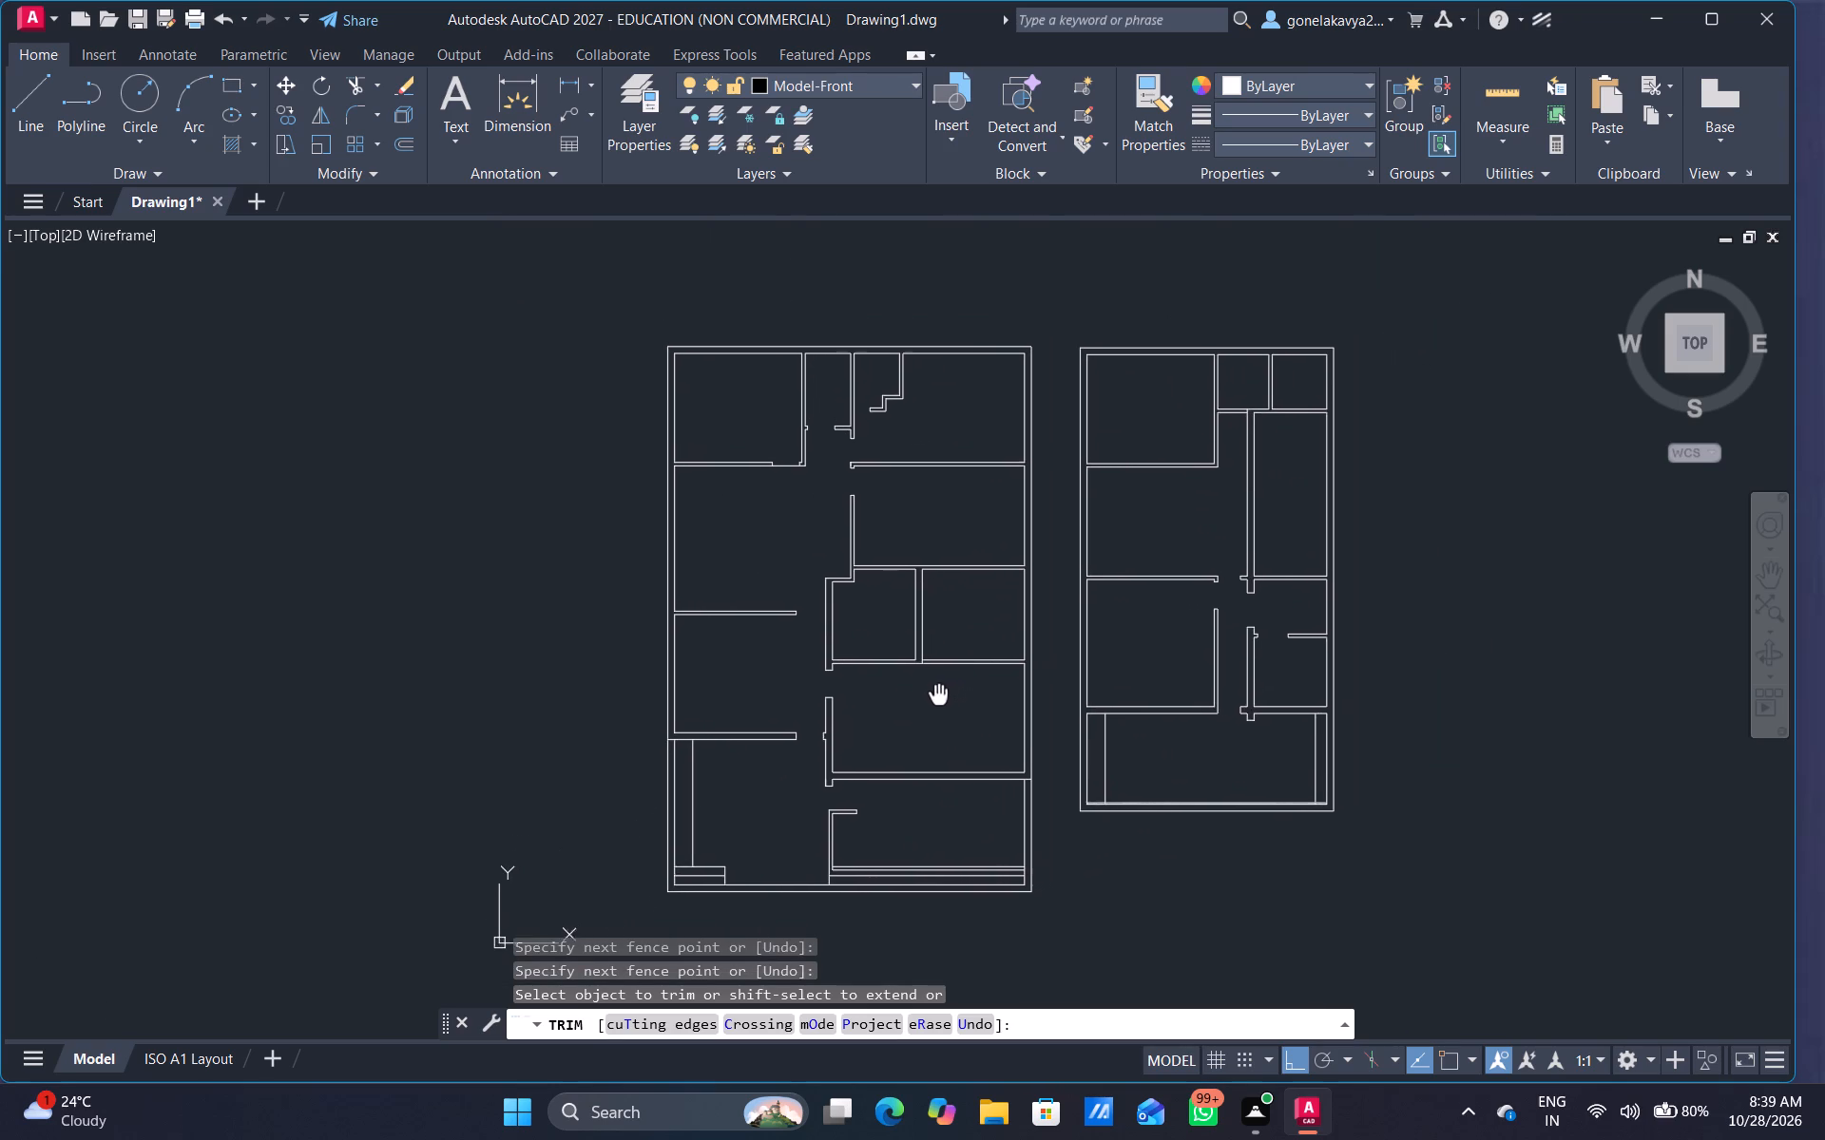
middle_click_drag(938, 694, 918, 731)
scroll(888, 738, "up", 1)
middle_click_drag(894, 750, 1024, 769)
scroll(1024, 769, "down", 1)
middle_click_drag(720, 726, 852, 709)
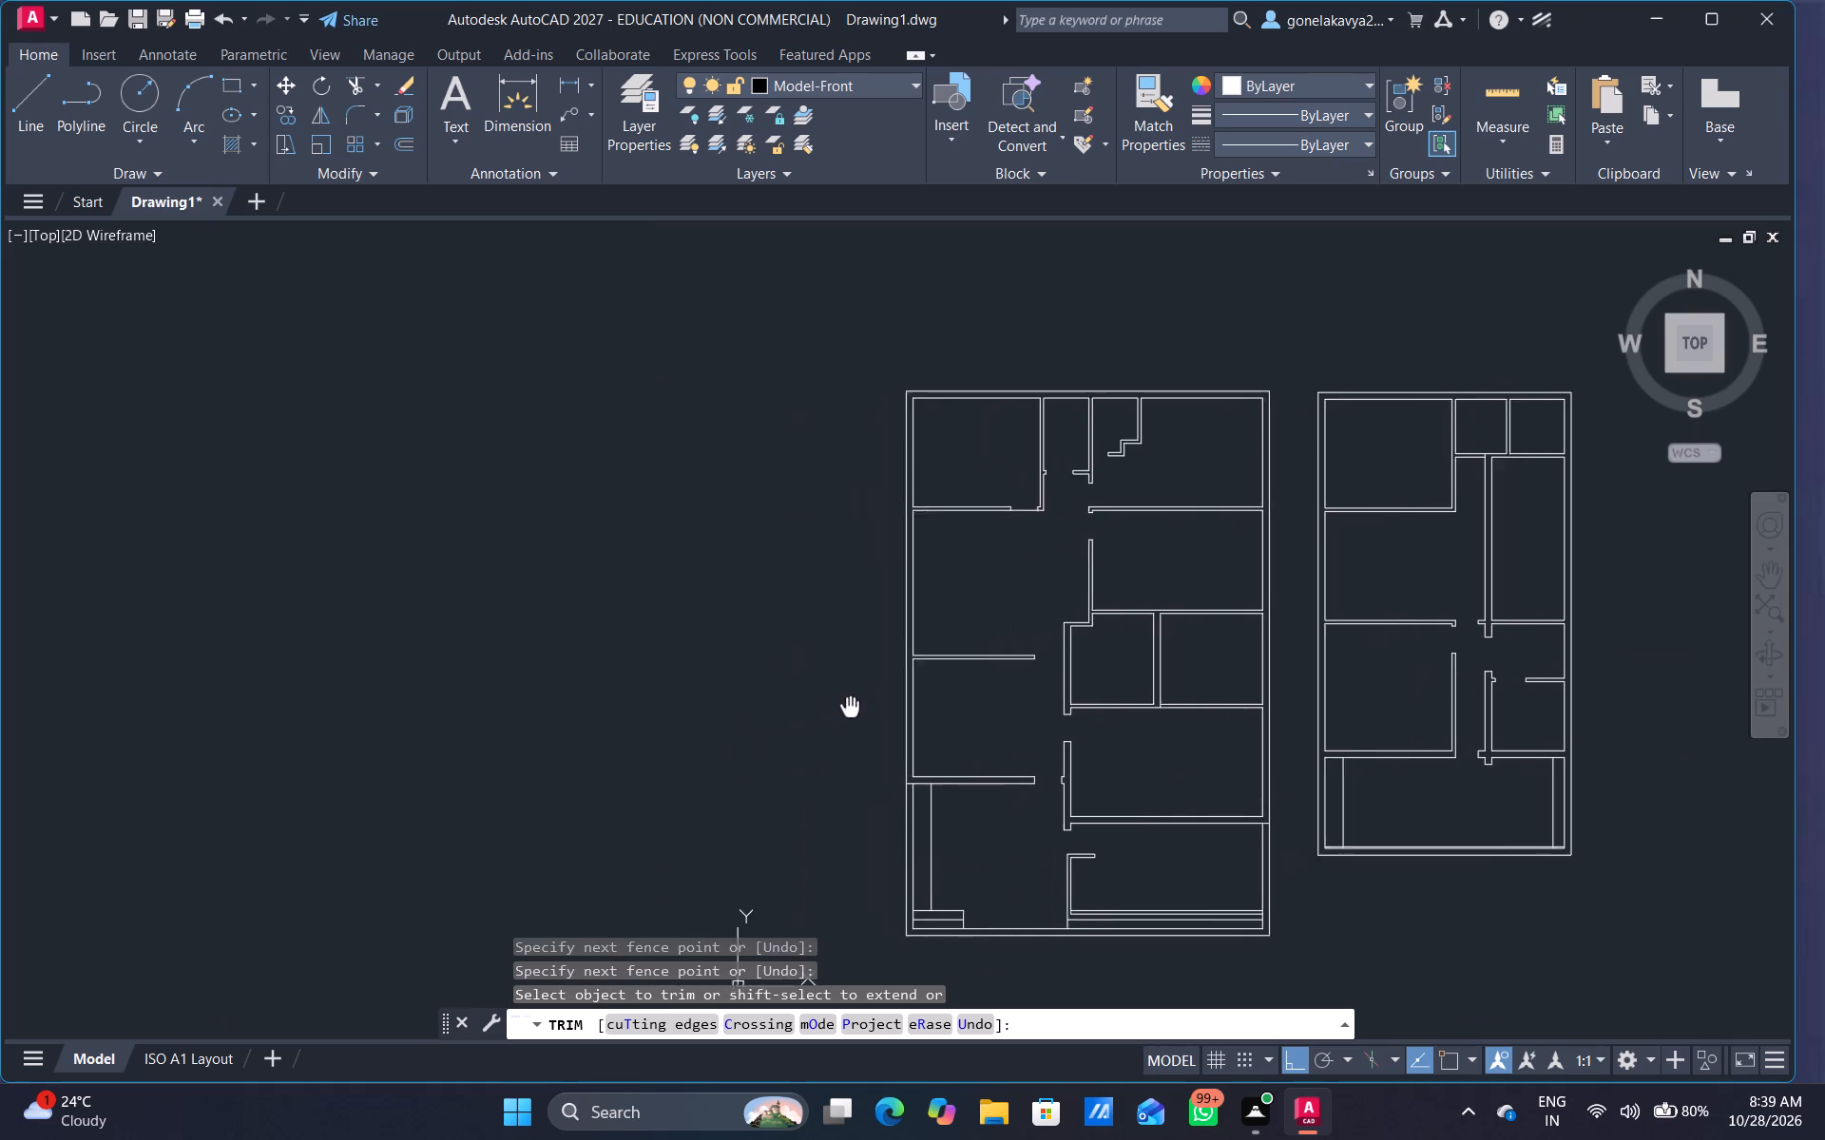
middle_click_drag(852, 709, 945, 694)
scroll(922, 699, "down", 1)
key("Escape")
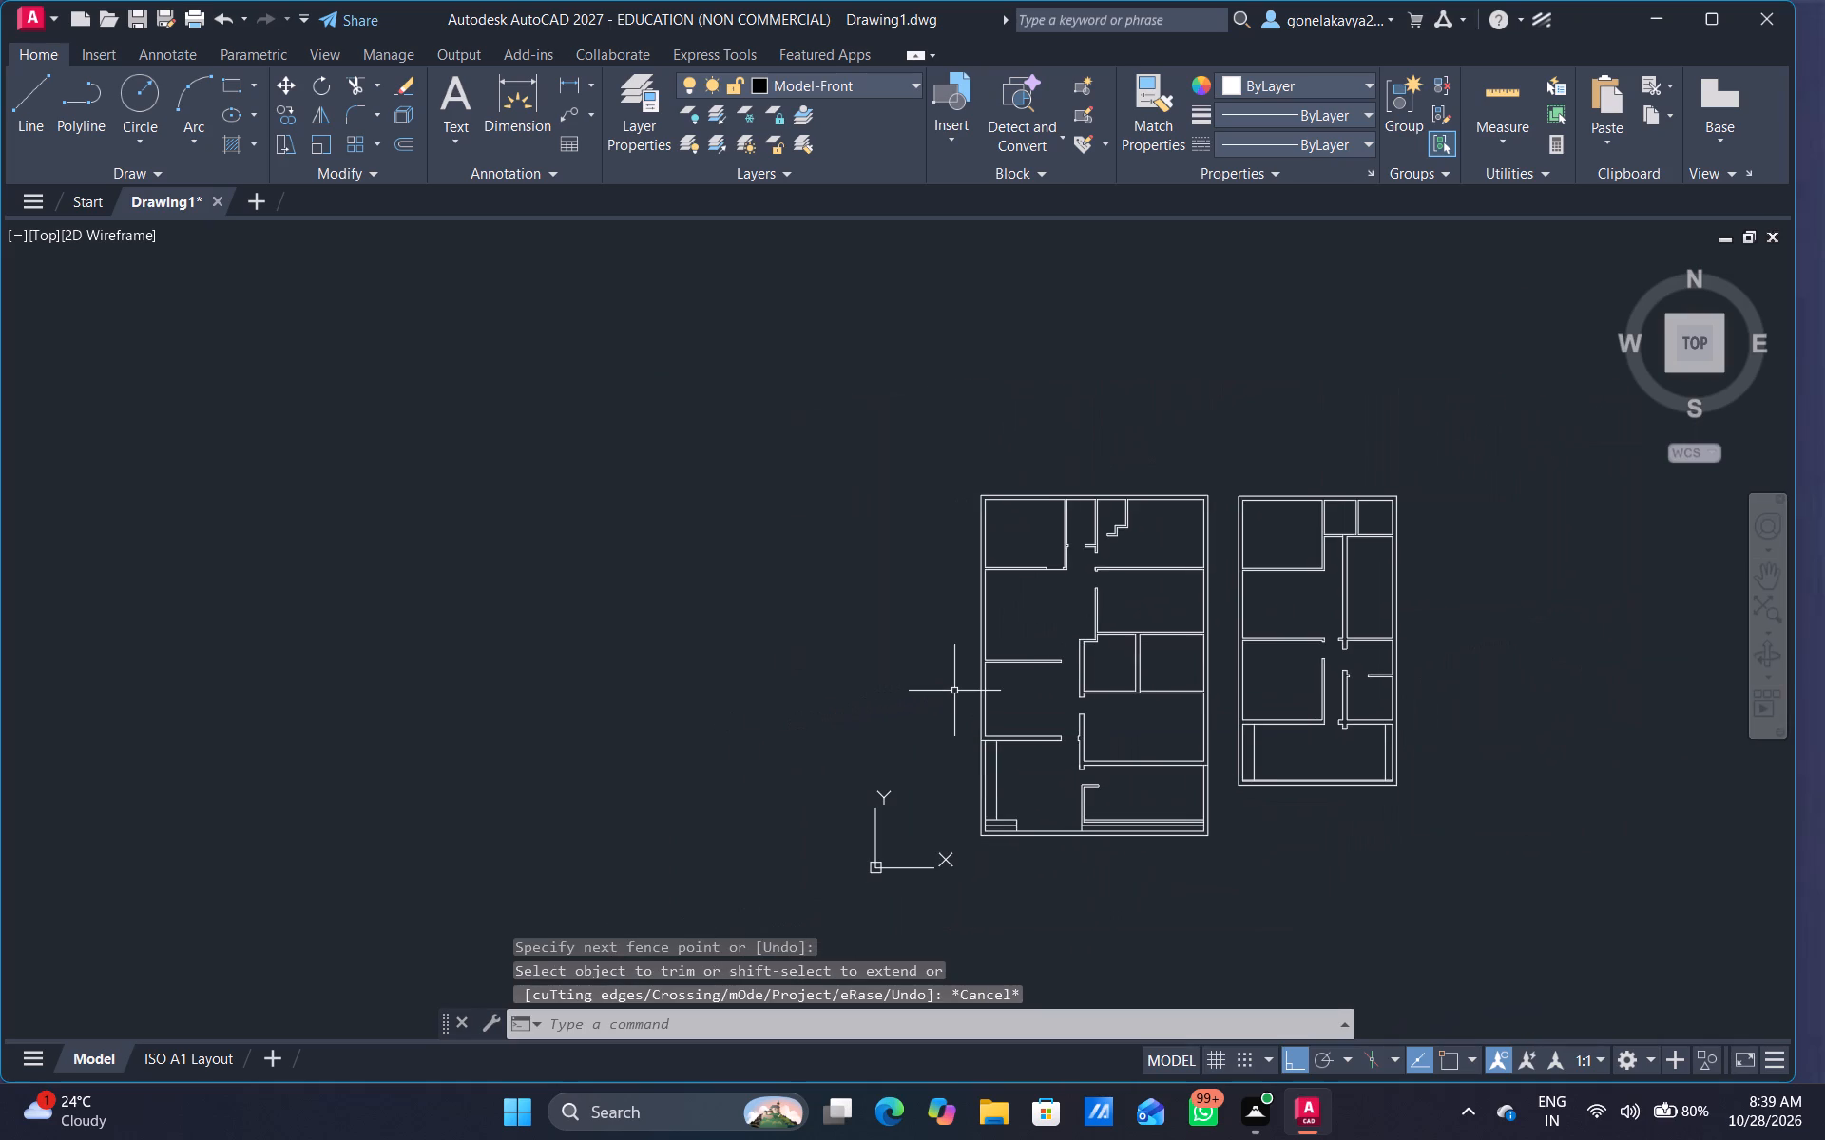
Draw a rectangle outline 9" high and about 6'-4" long west of the larger plan, running its bottom line past the west end.
key("l")
key("Return")
left_click_drag(851, 733, 851, 714)
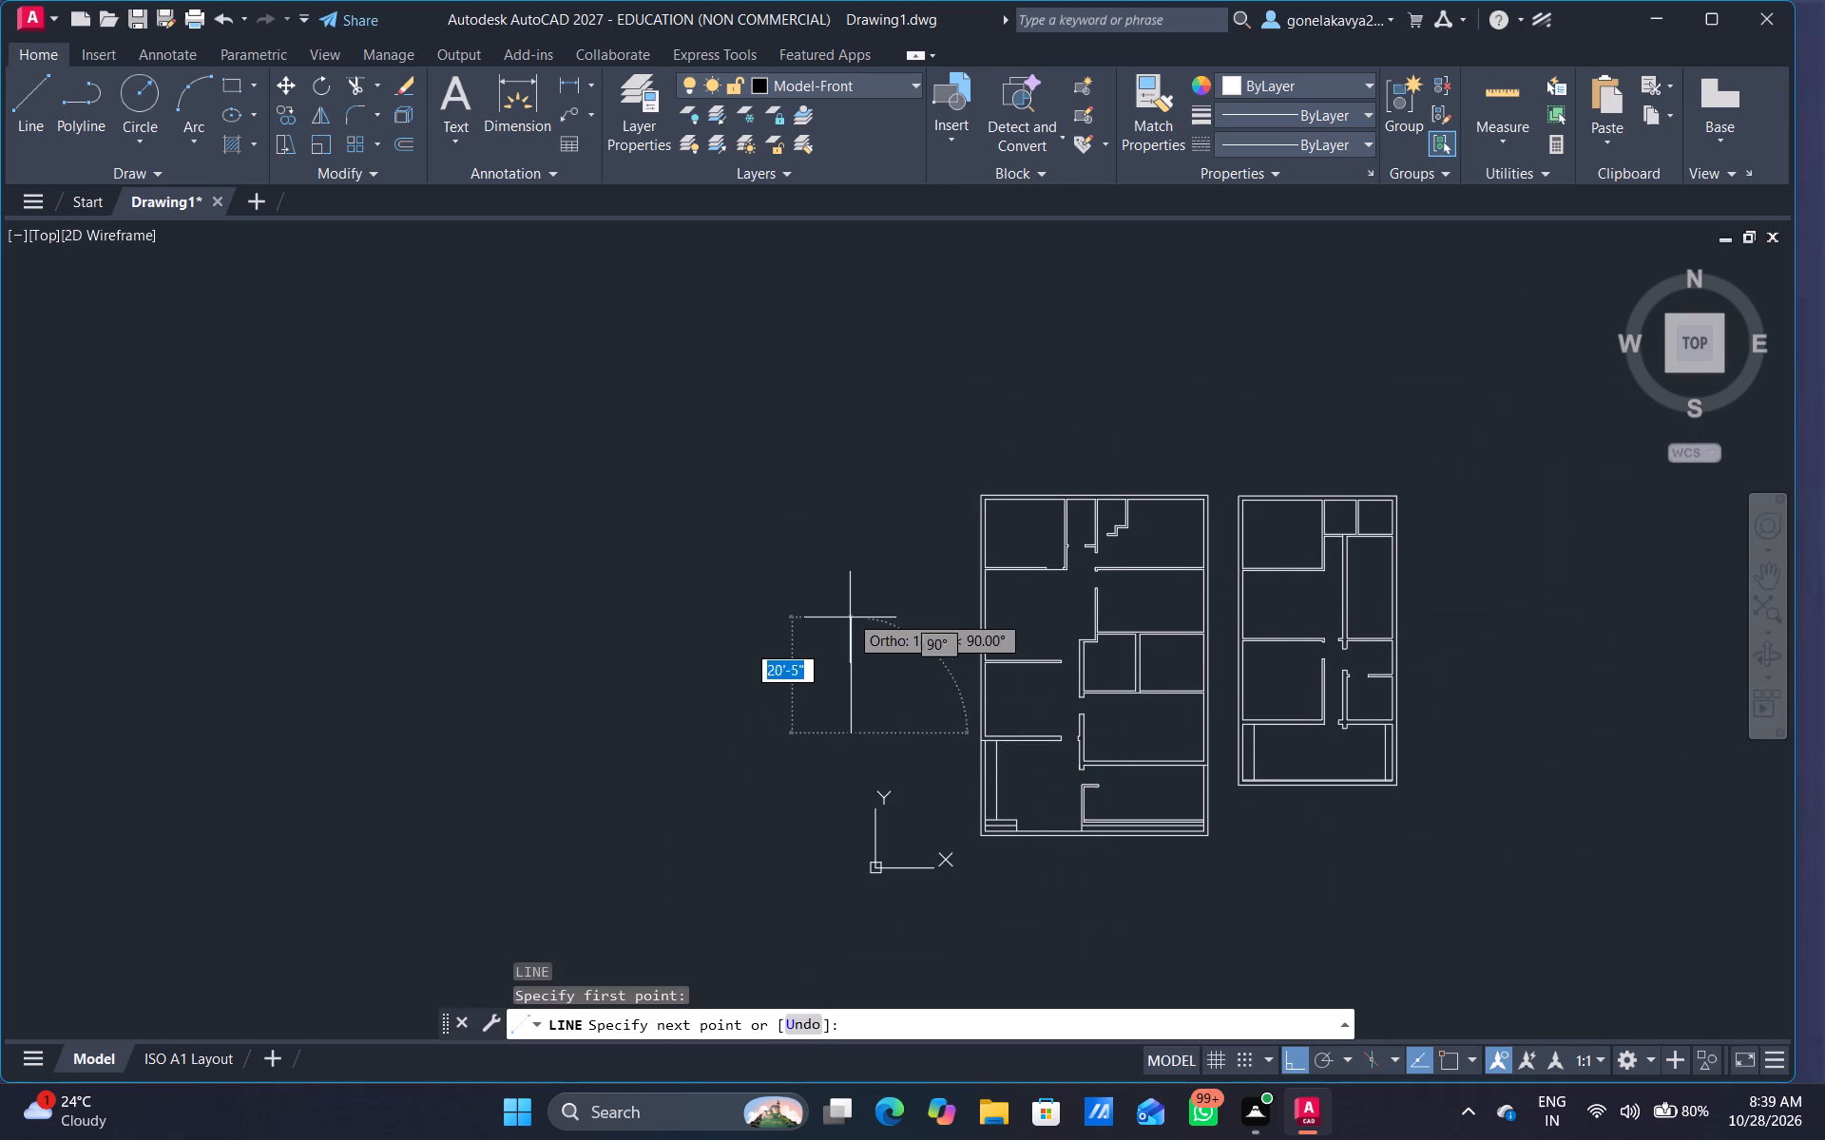
type("9'")
key("Return")
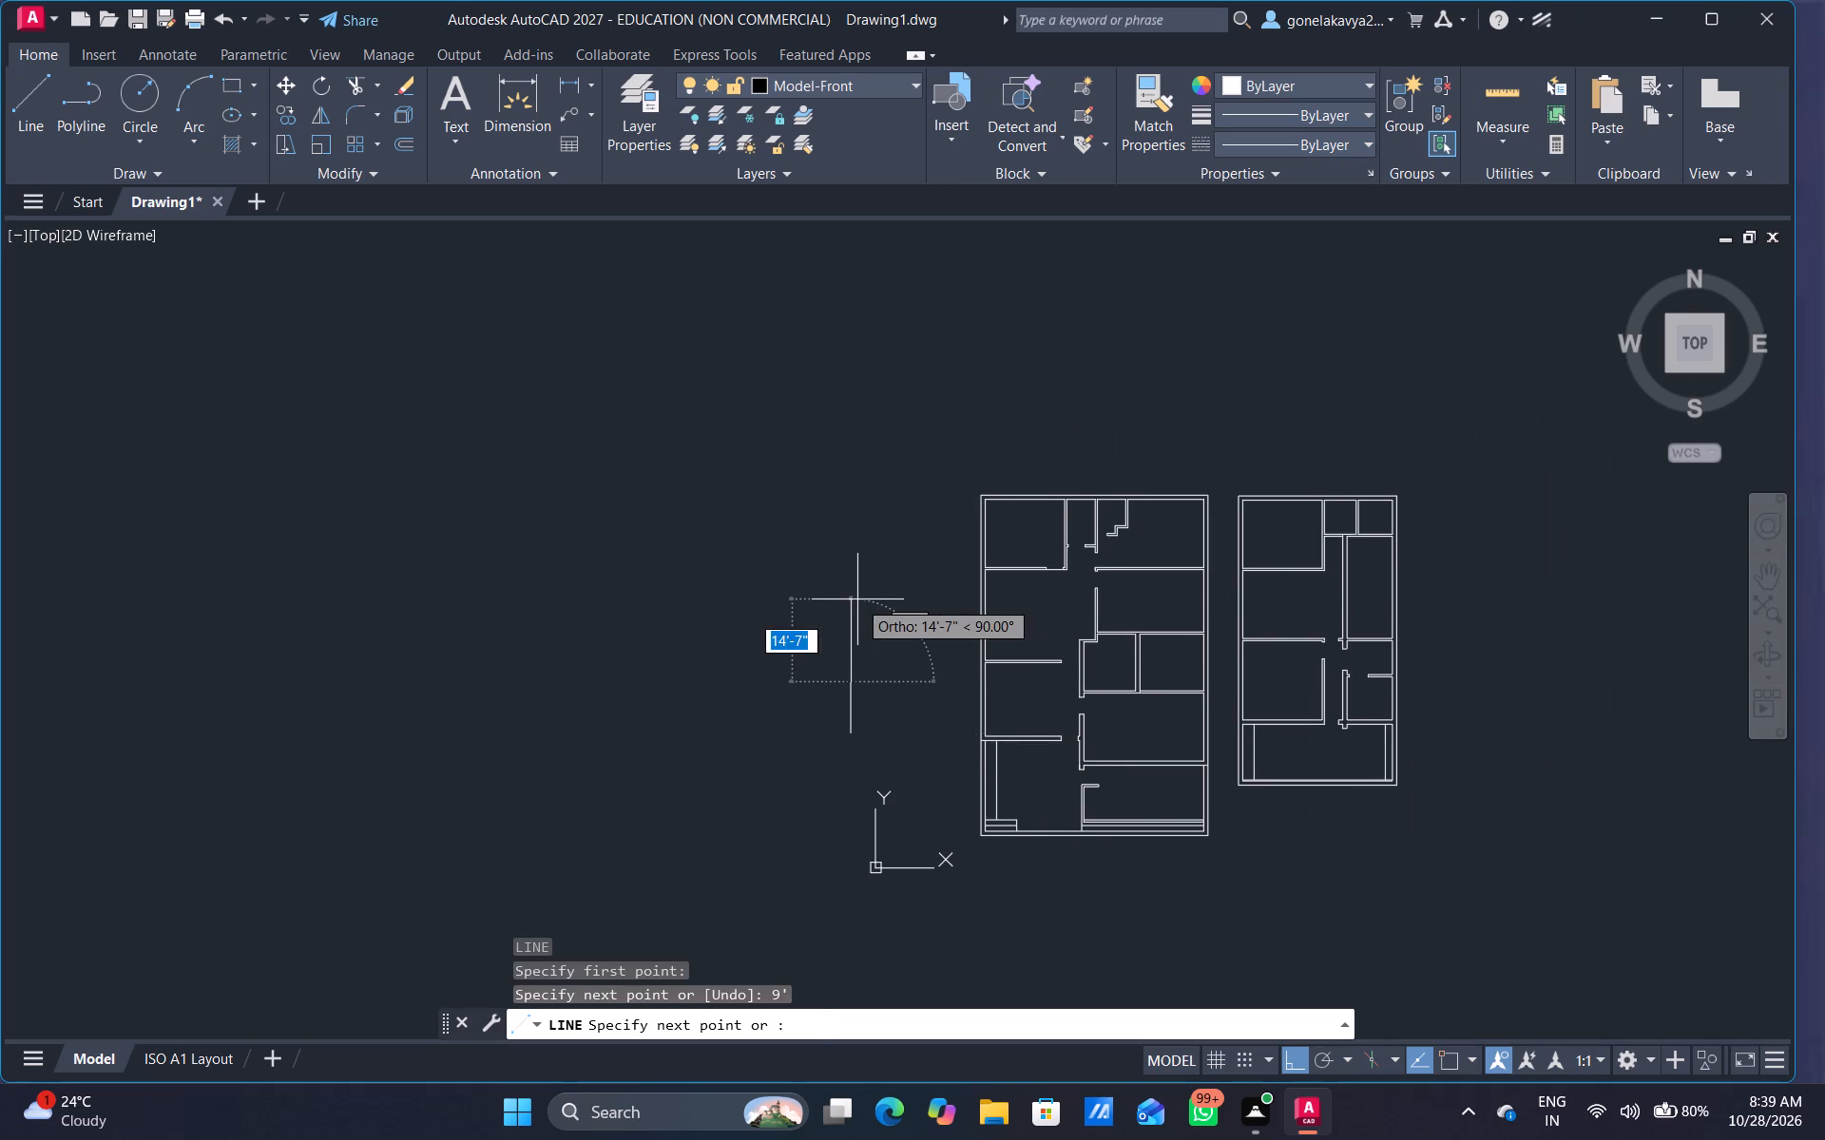
key("ctrl+z")
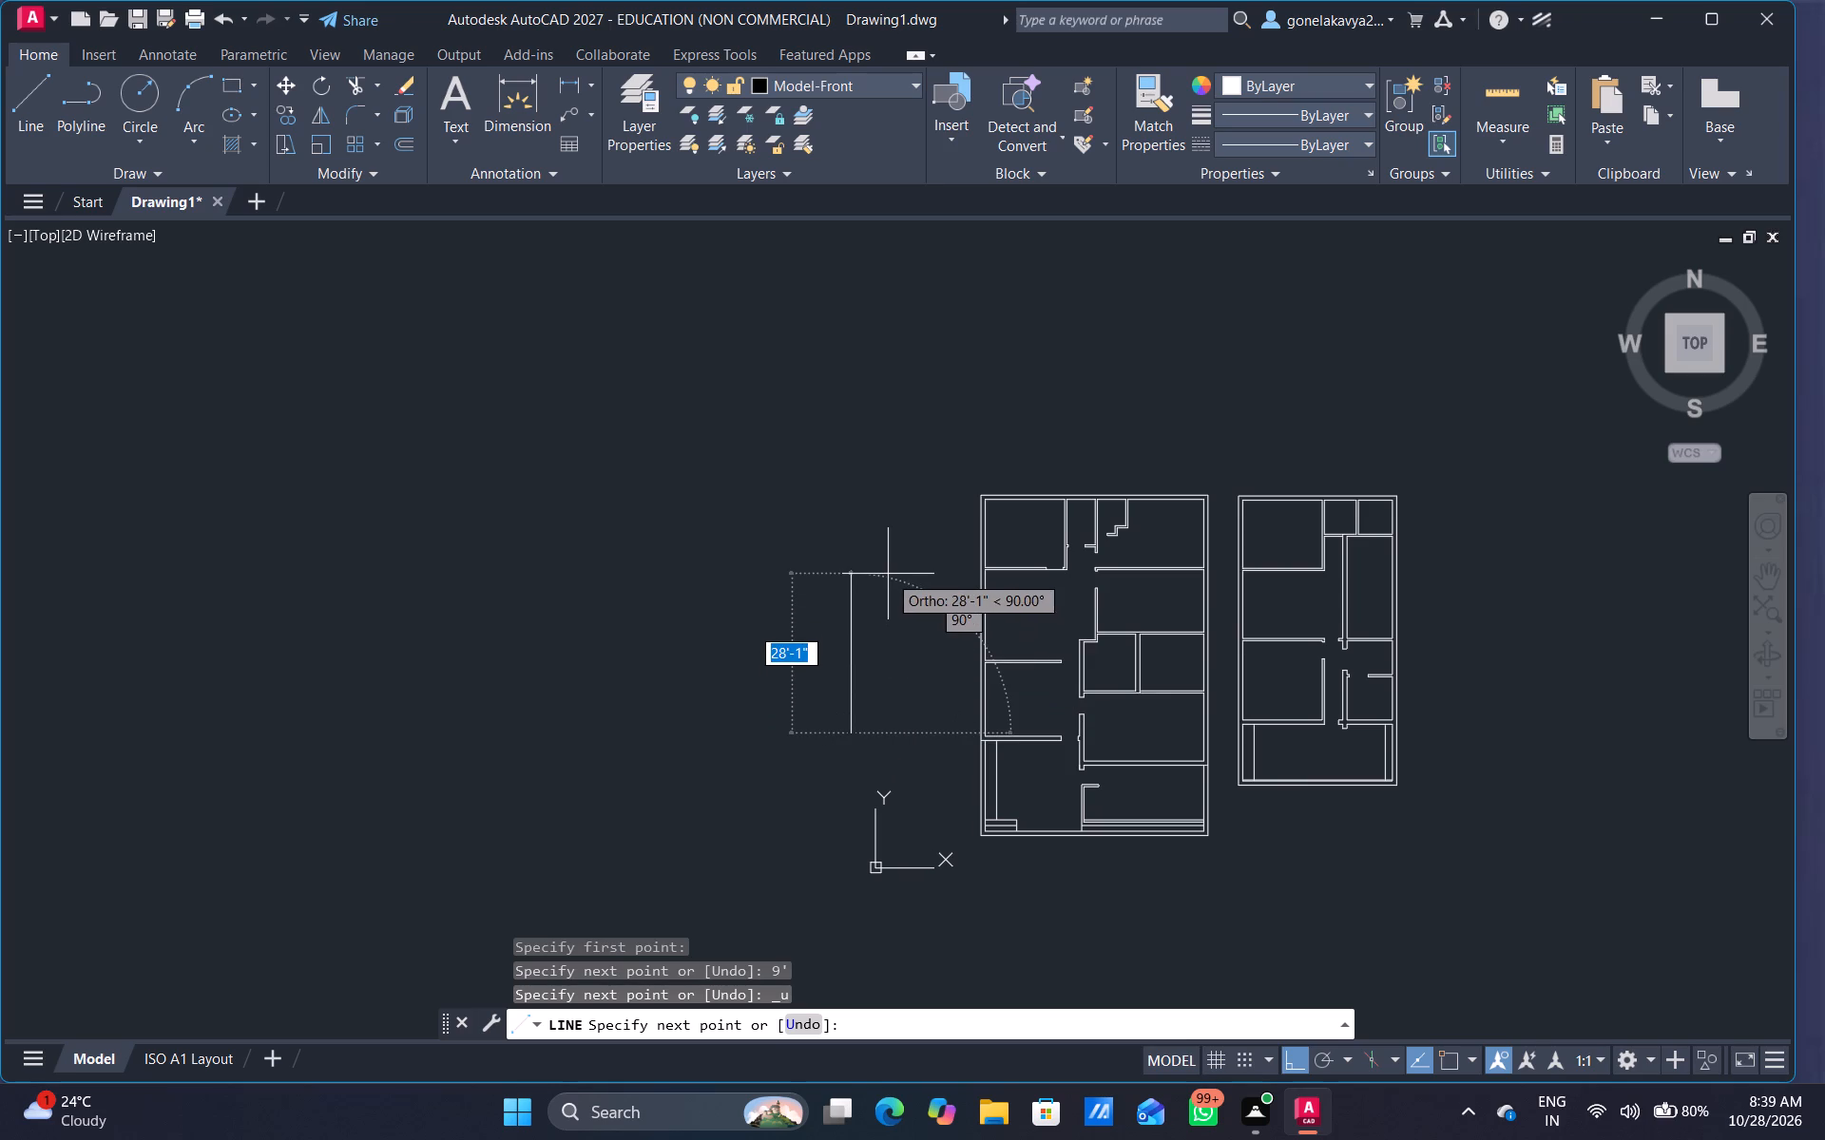
type("9\"")
key("Return")
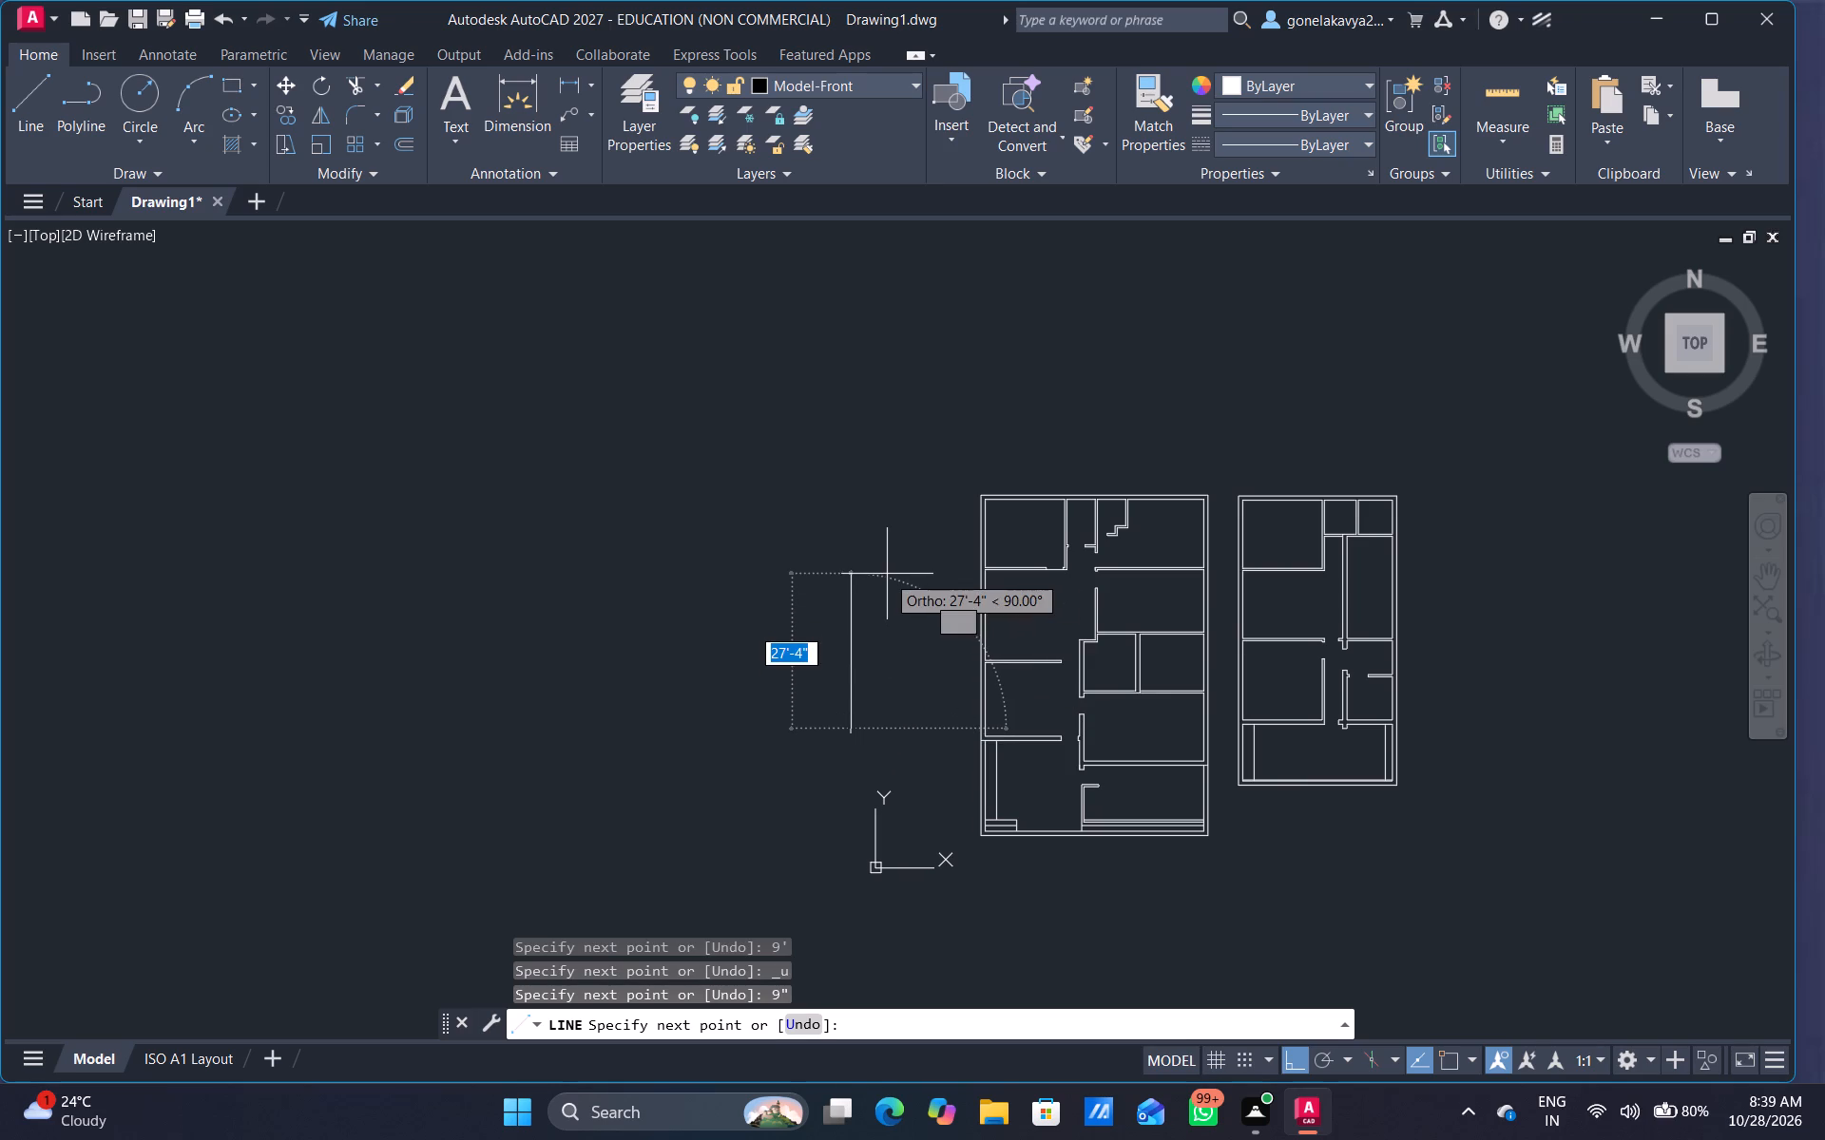
left_click(887, 751)
type("9\"")
key("Return")
left_click(772, 762)
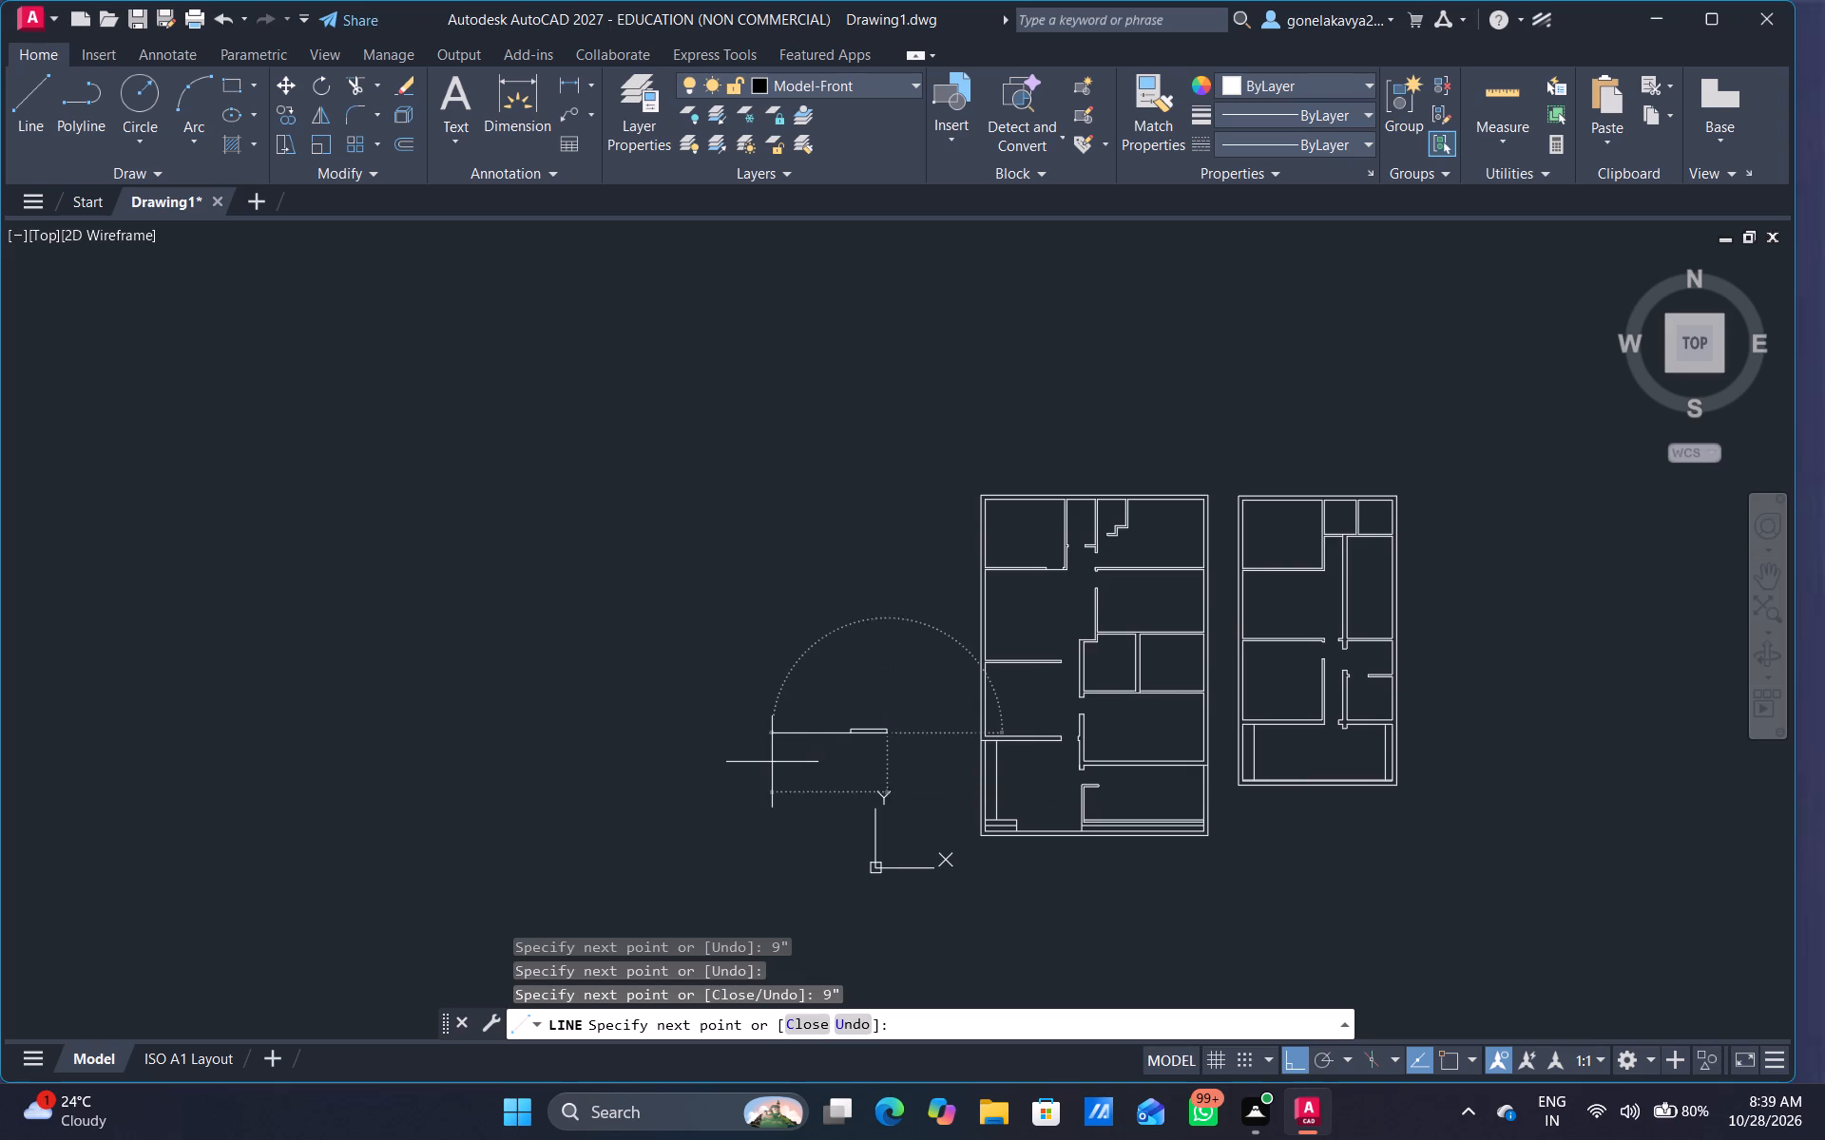
key("Escape")
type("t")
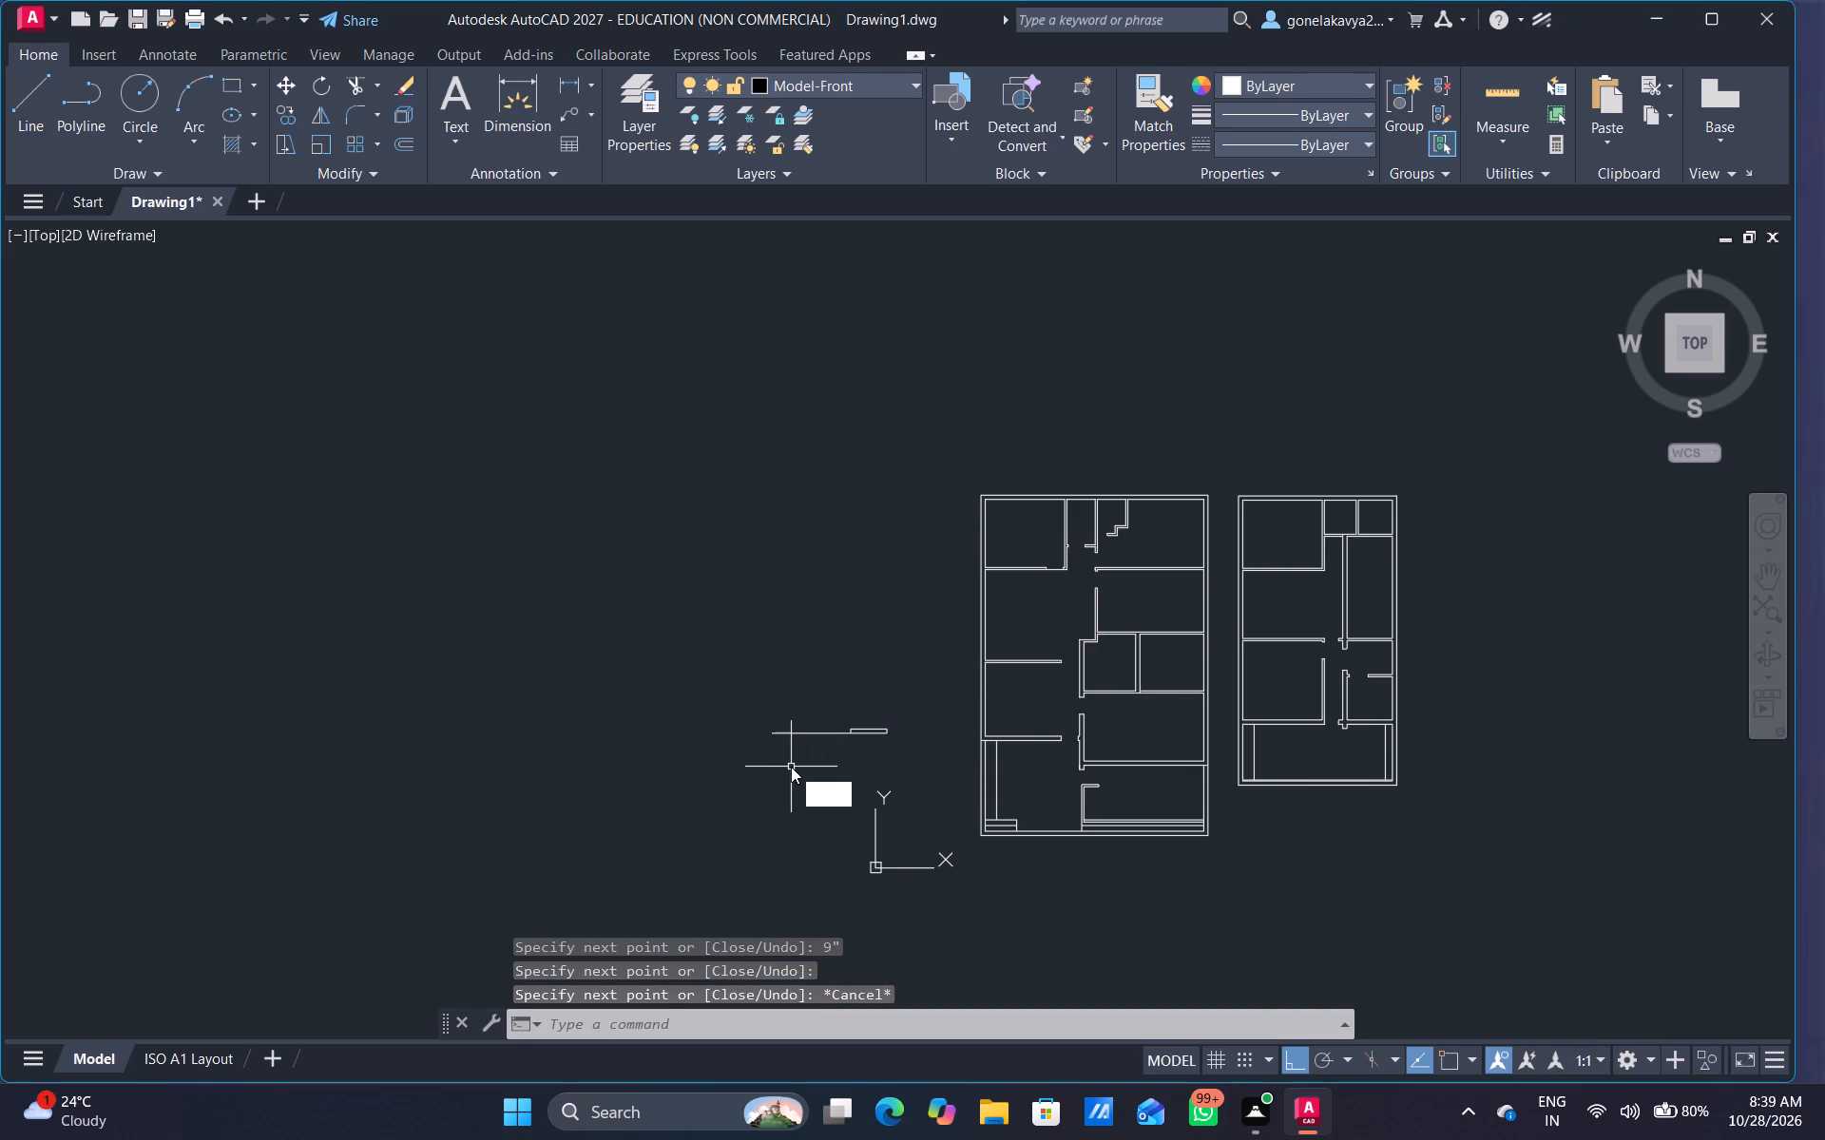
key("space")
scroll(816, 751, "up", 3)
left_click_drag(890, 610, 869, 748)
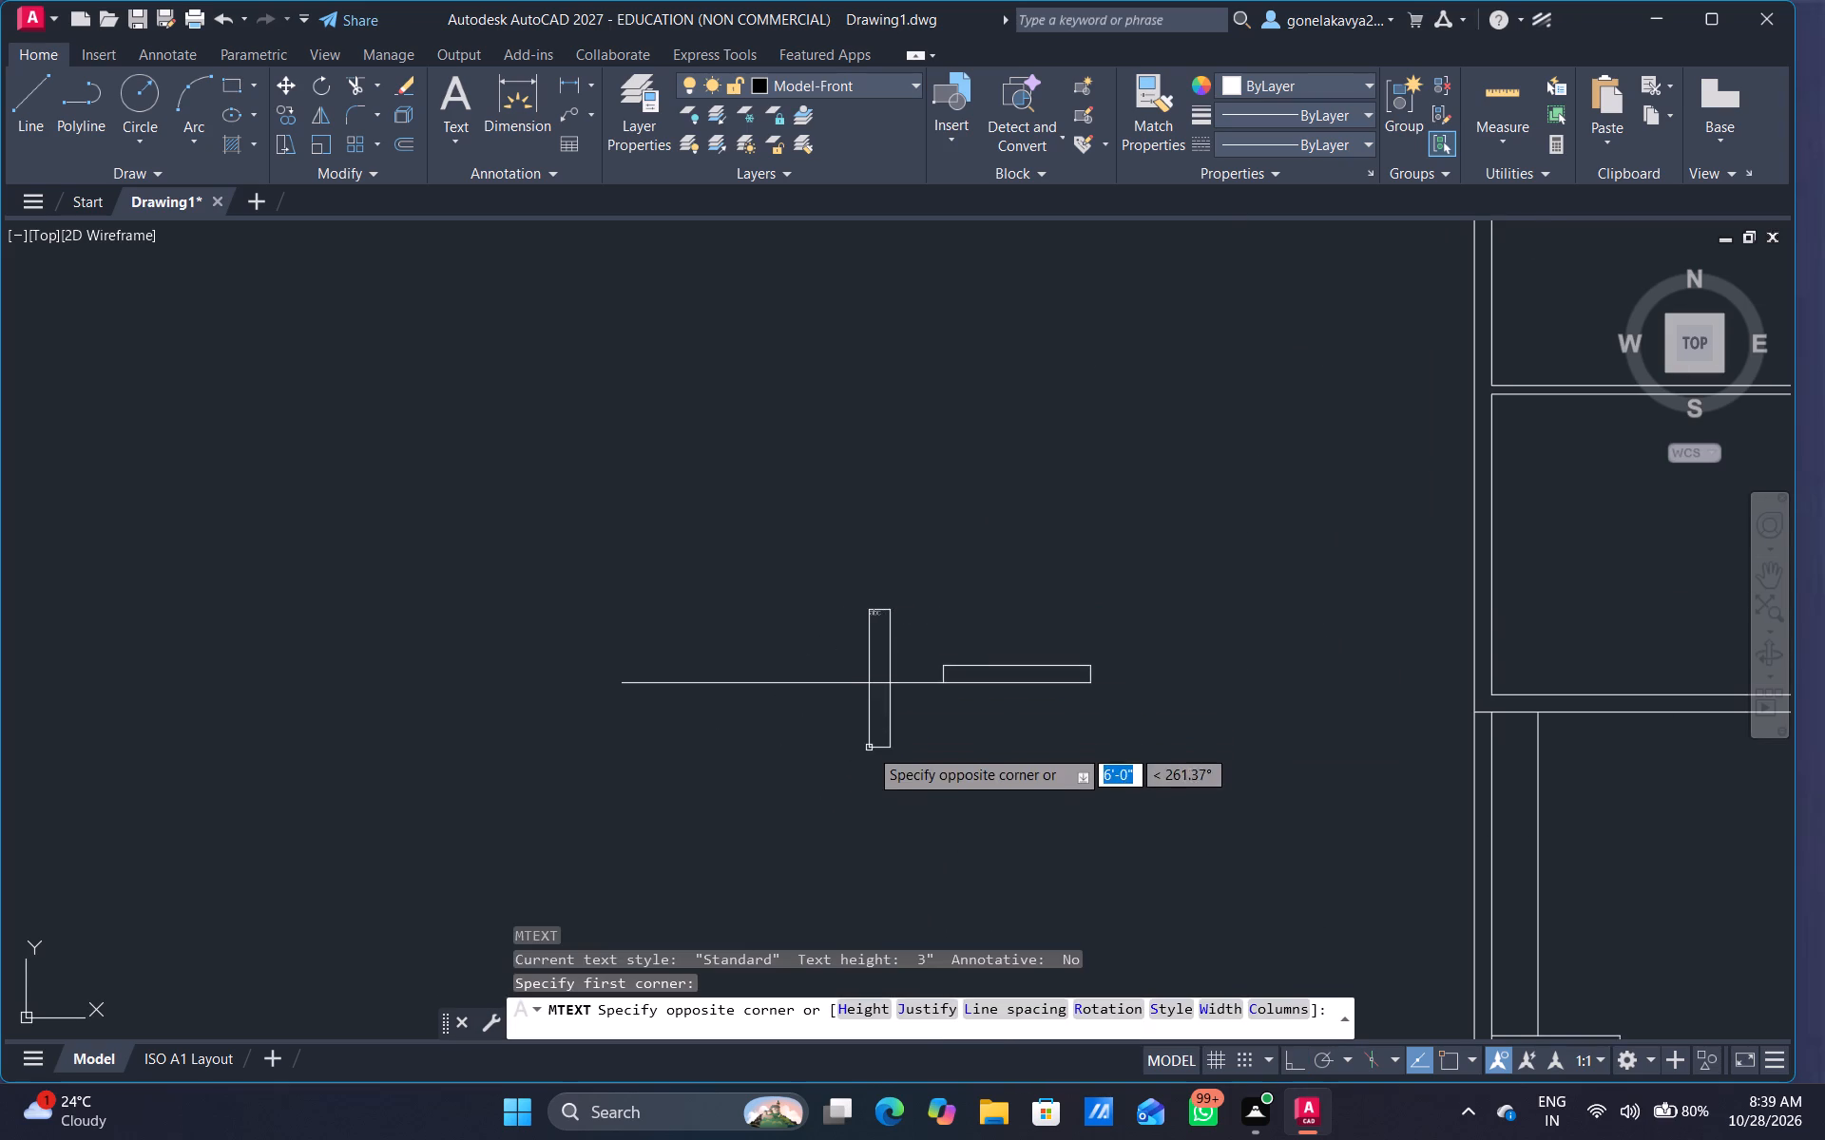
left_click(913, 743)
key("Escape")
Trim the rectangle's bottom line where it overhangs beyond the west end.
key("t")
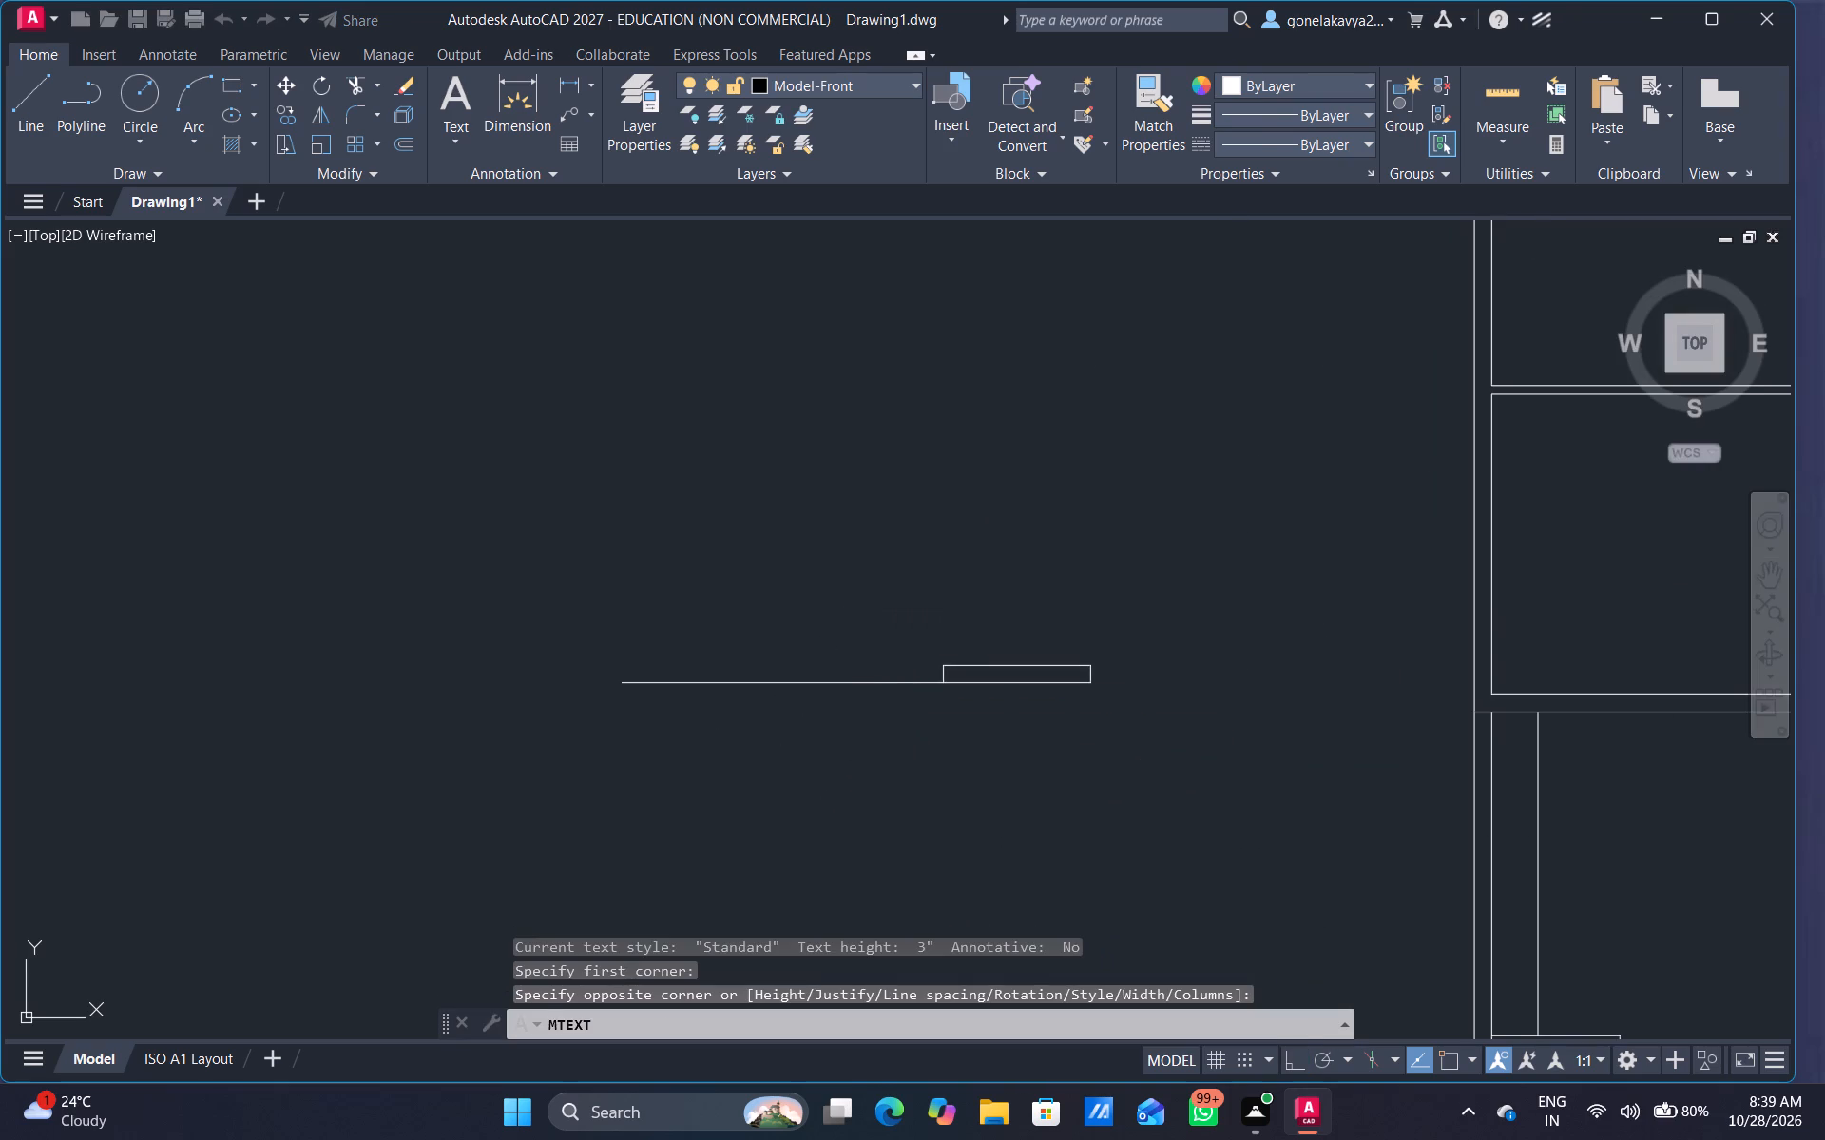
key("r")
key("space")
left_click_drag(880, 637, 879, 764)
scroll(968, 720, "up", 2)
middle_click_drag(1009, 749, 877, 864)
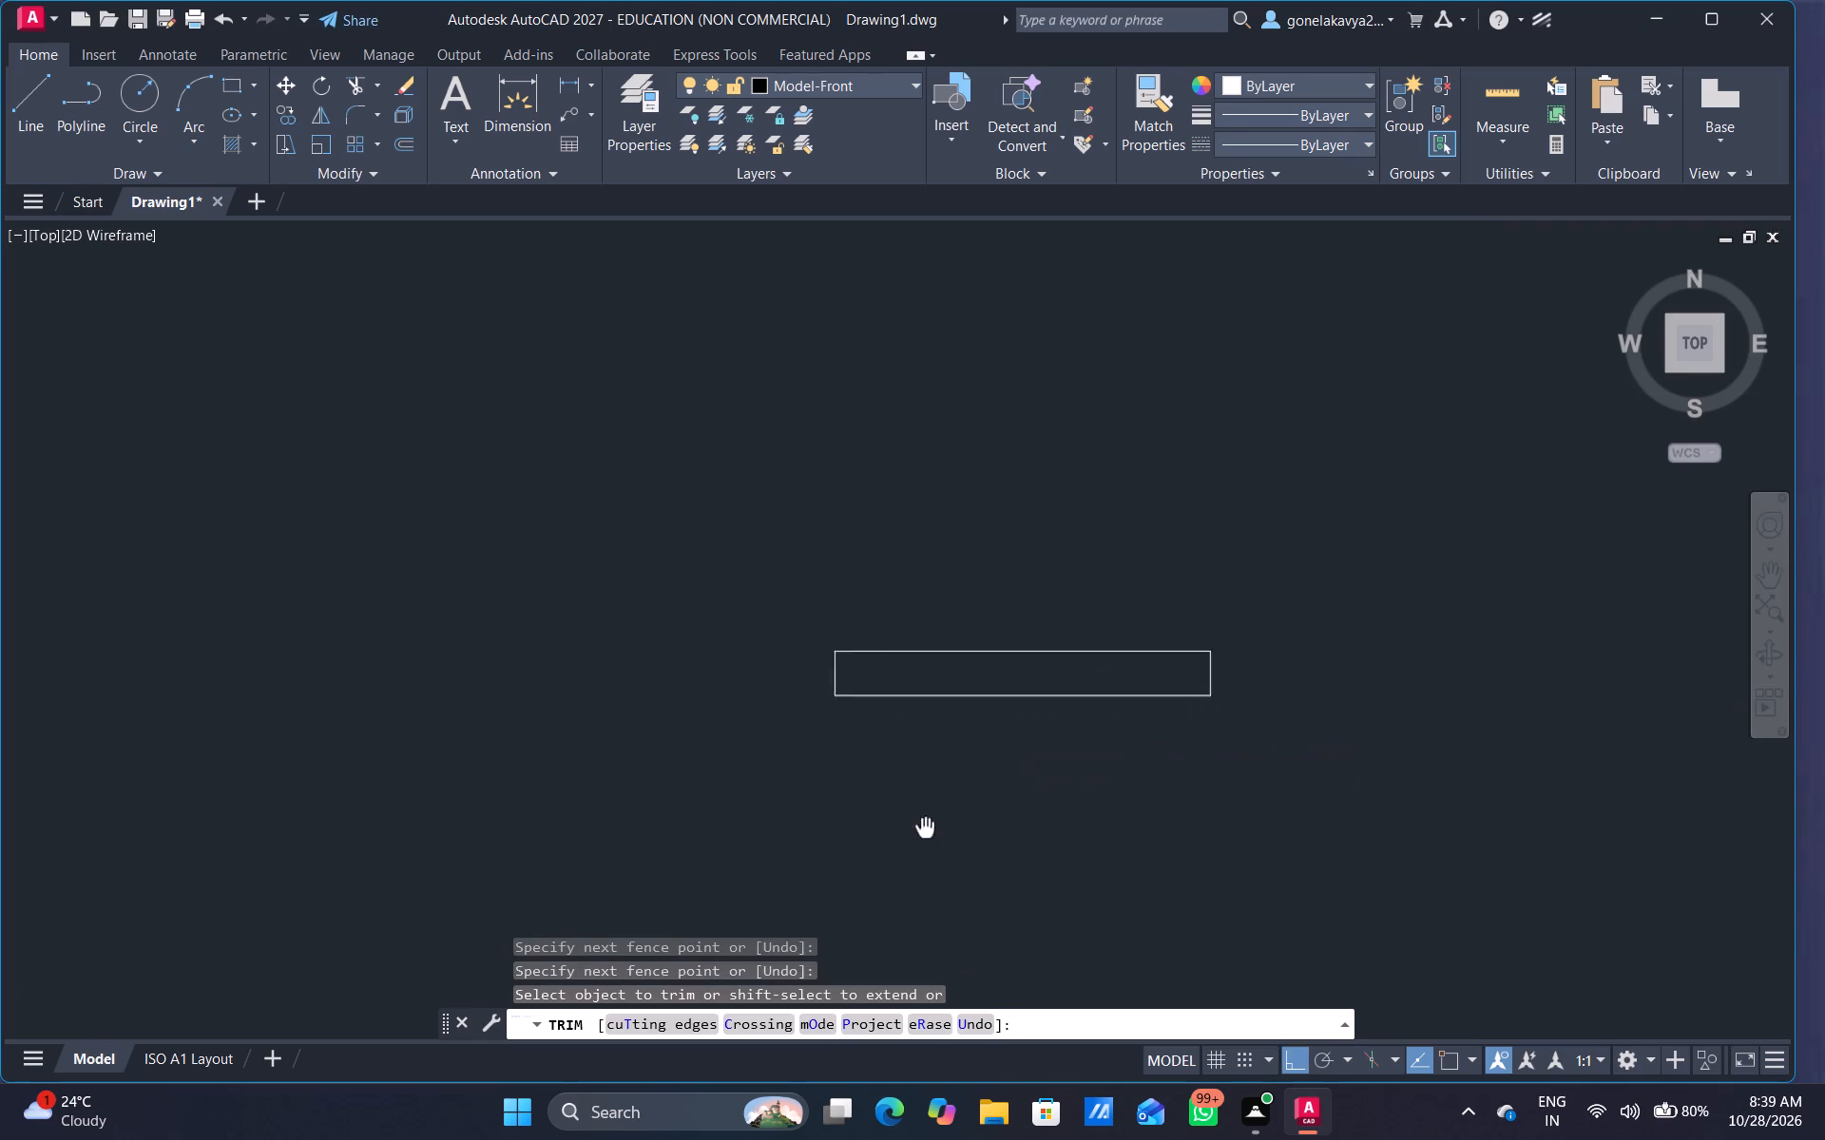
middle_click_drag(877, 864, 699, 936)
key("Escape")
Offset the rectangle's bottom line and top line 6" inward each.
key("o")
key("Return")
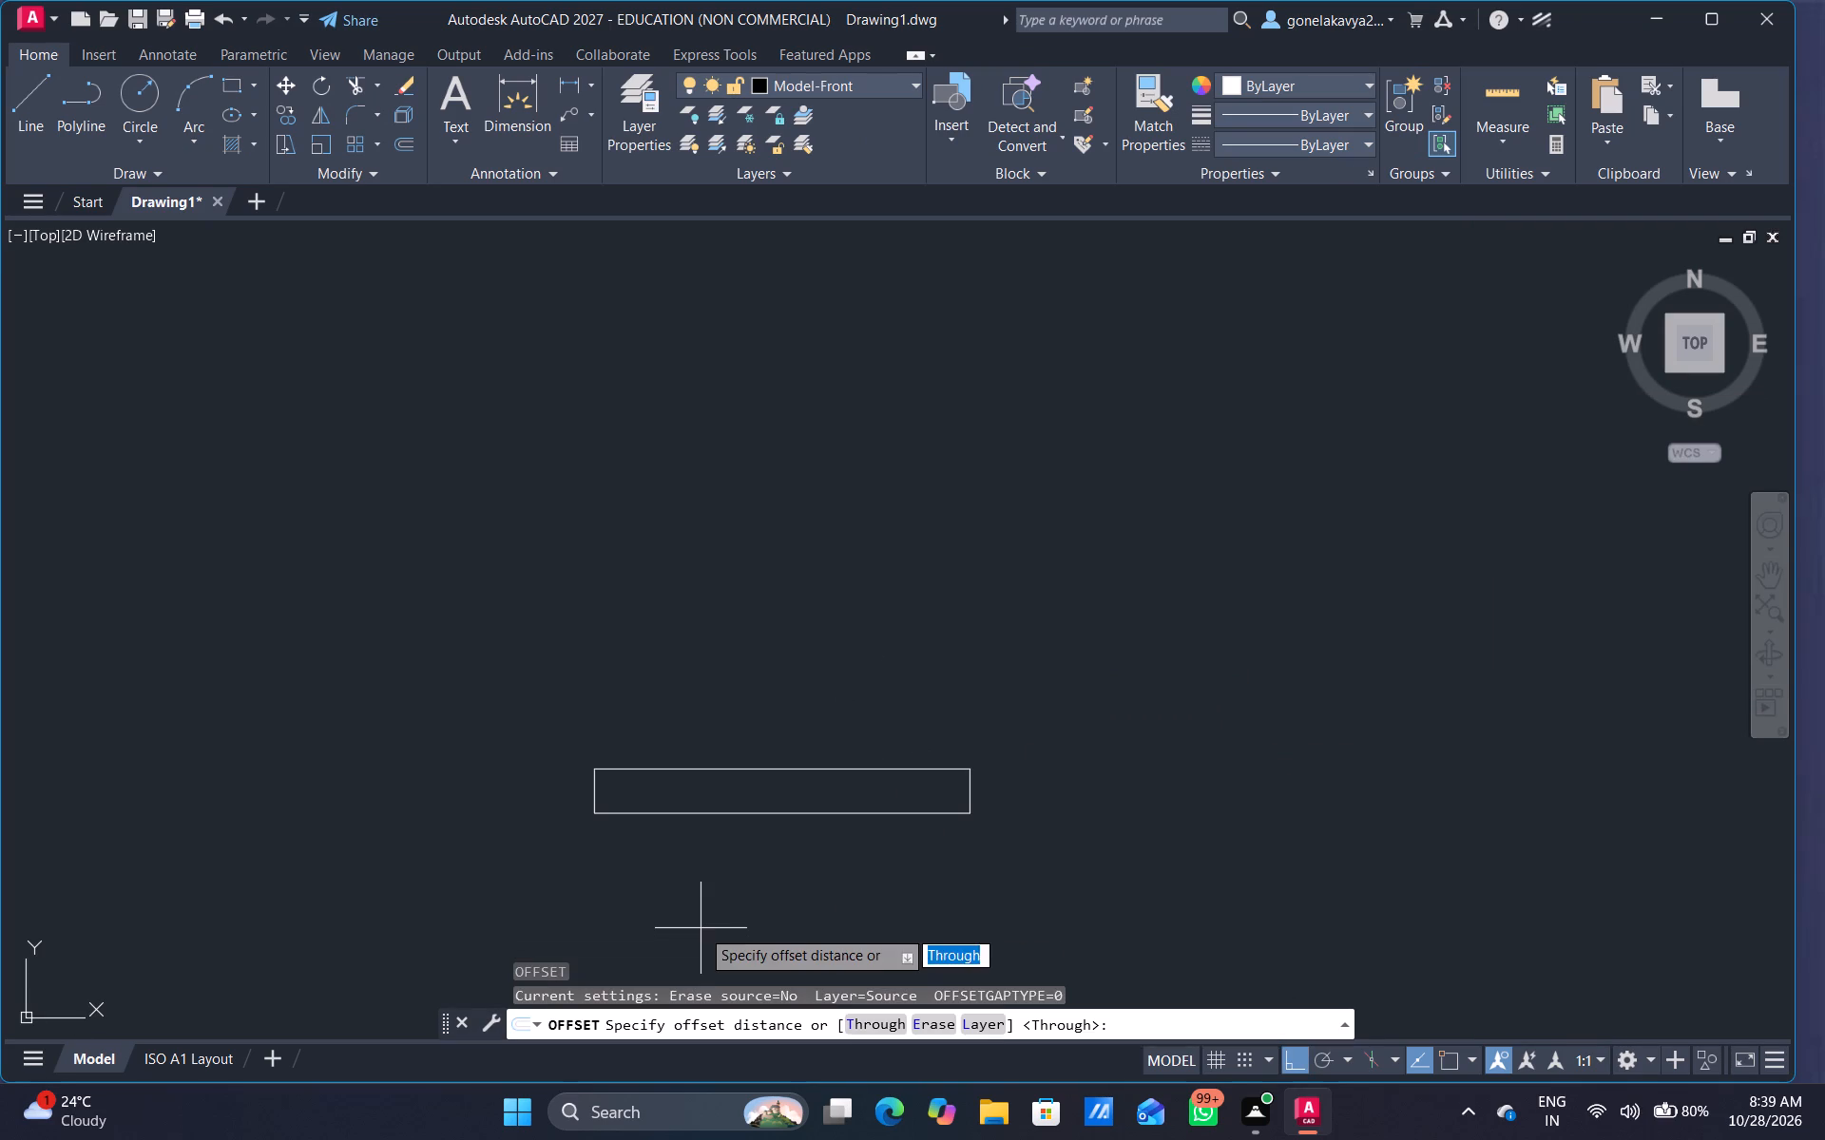
key("6")
key("shift+quotedbl")
key("Return")
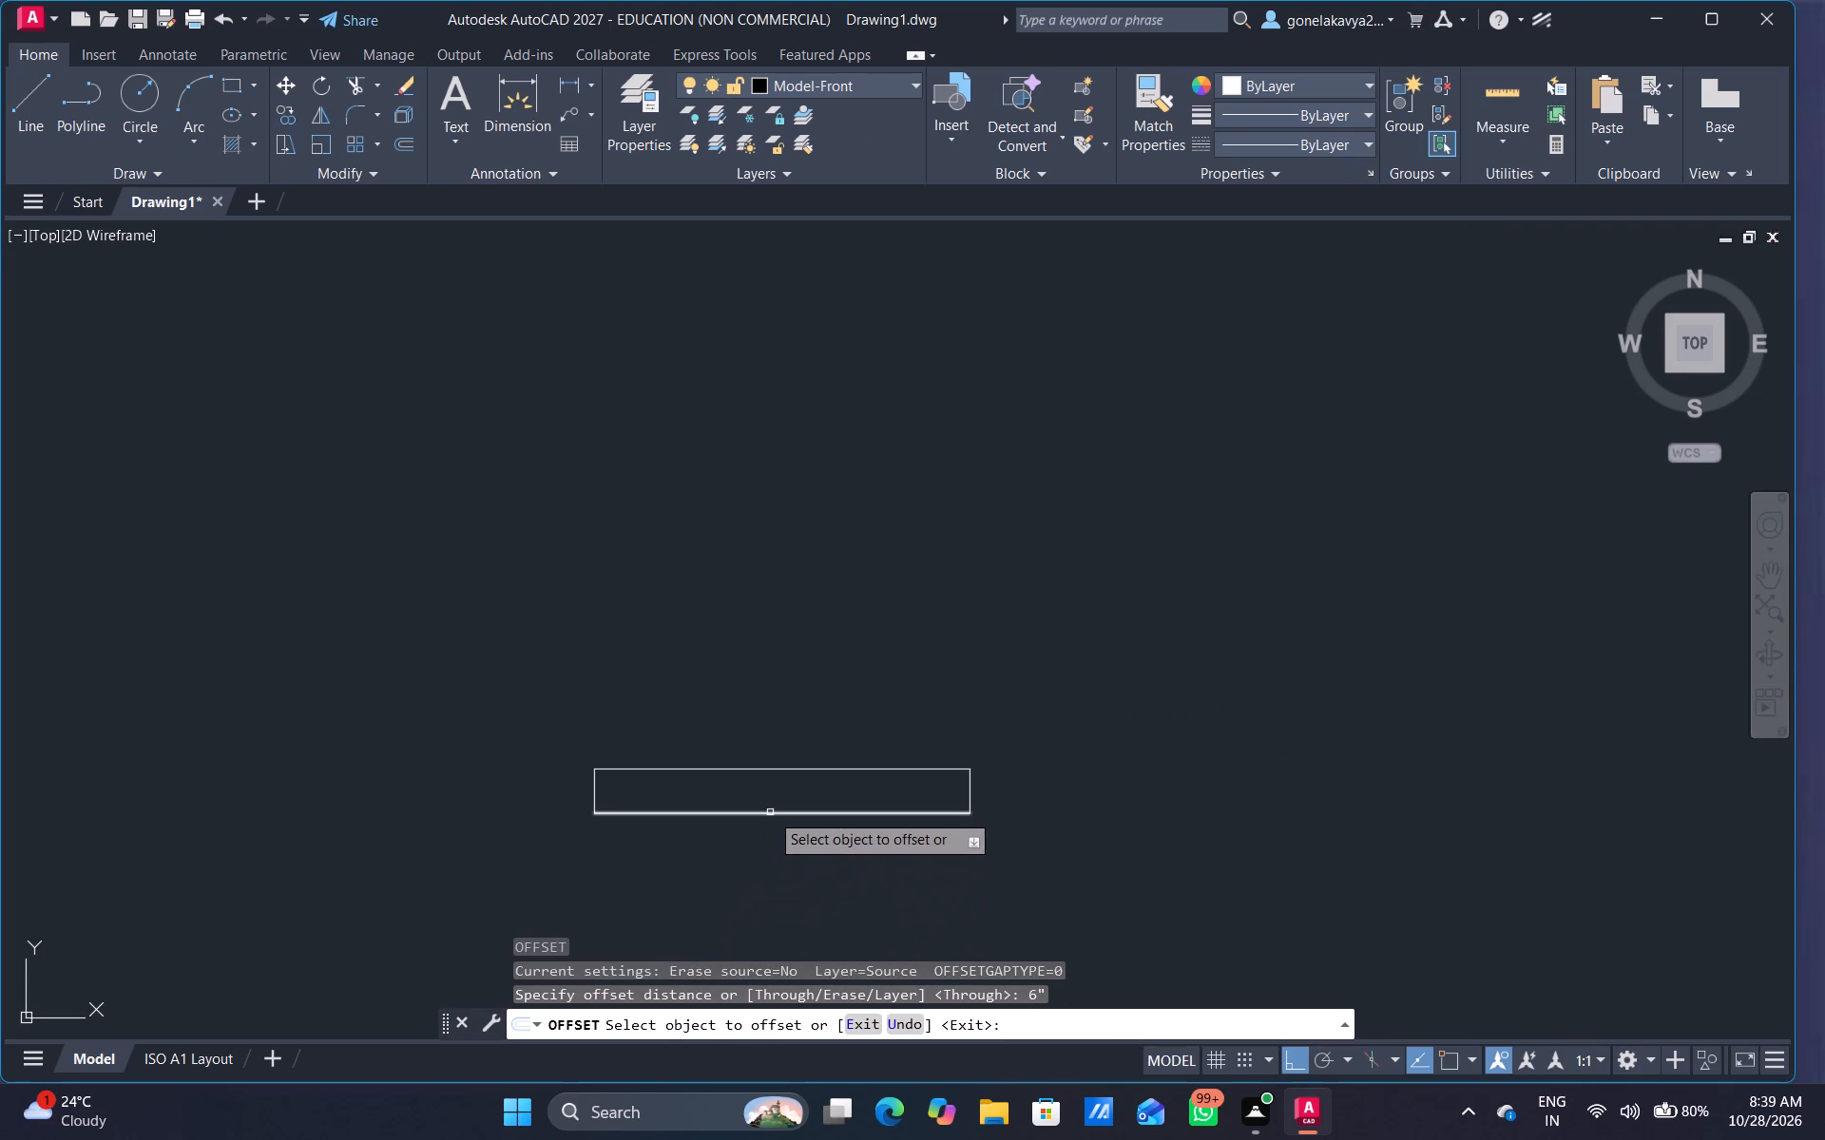
left_click(770, 812)
left_click(786, 806)
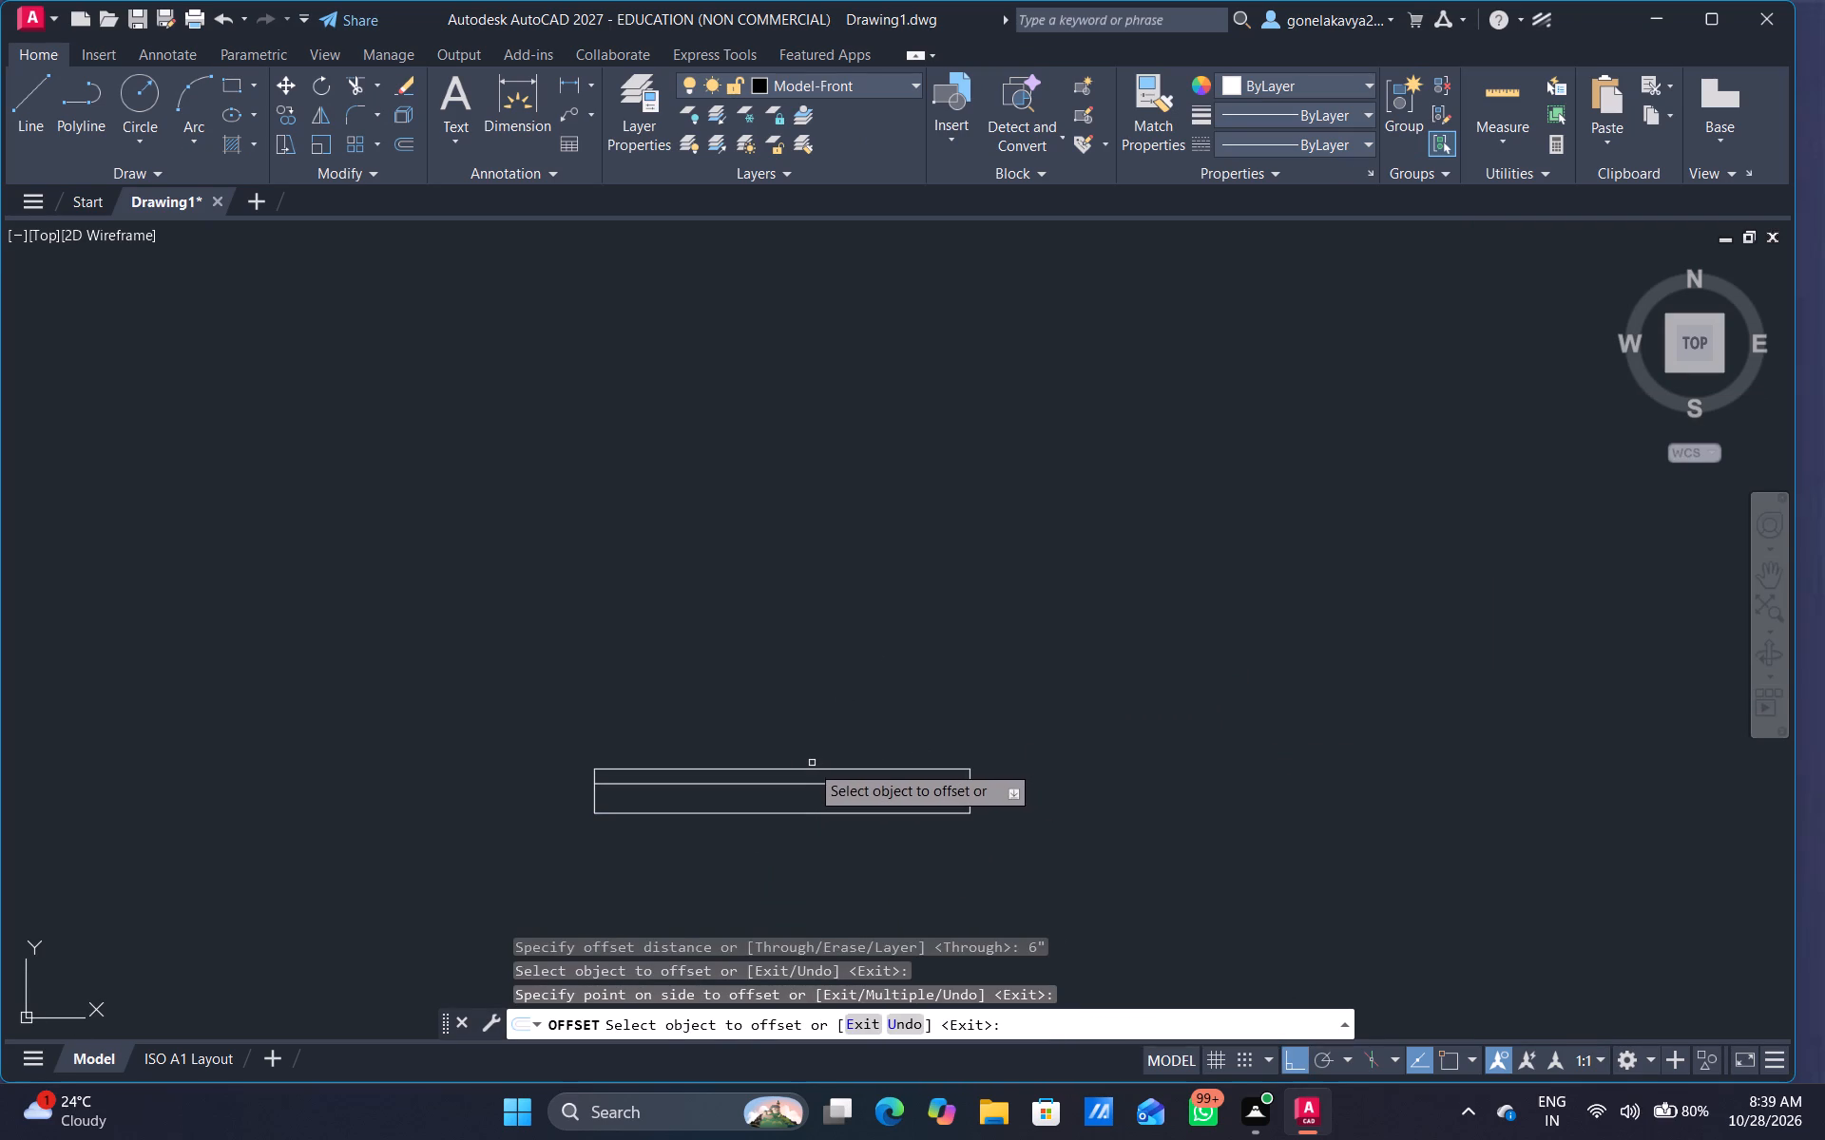
left_click(806, 767)
left_click(785, 802)
key("Escape")
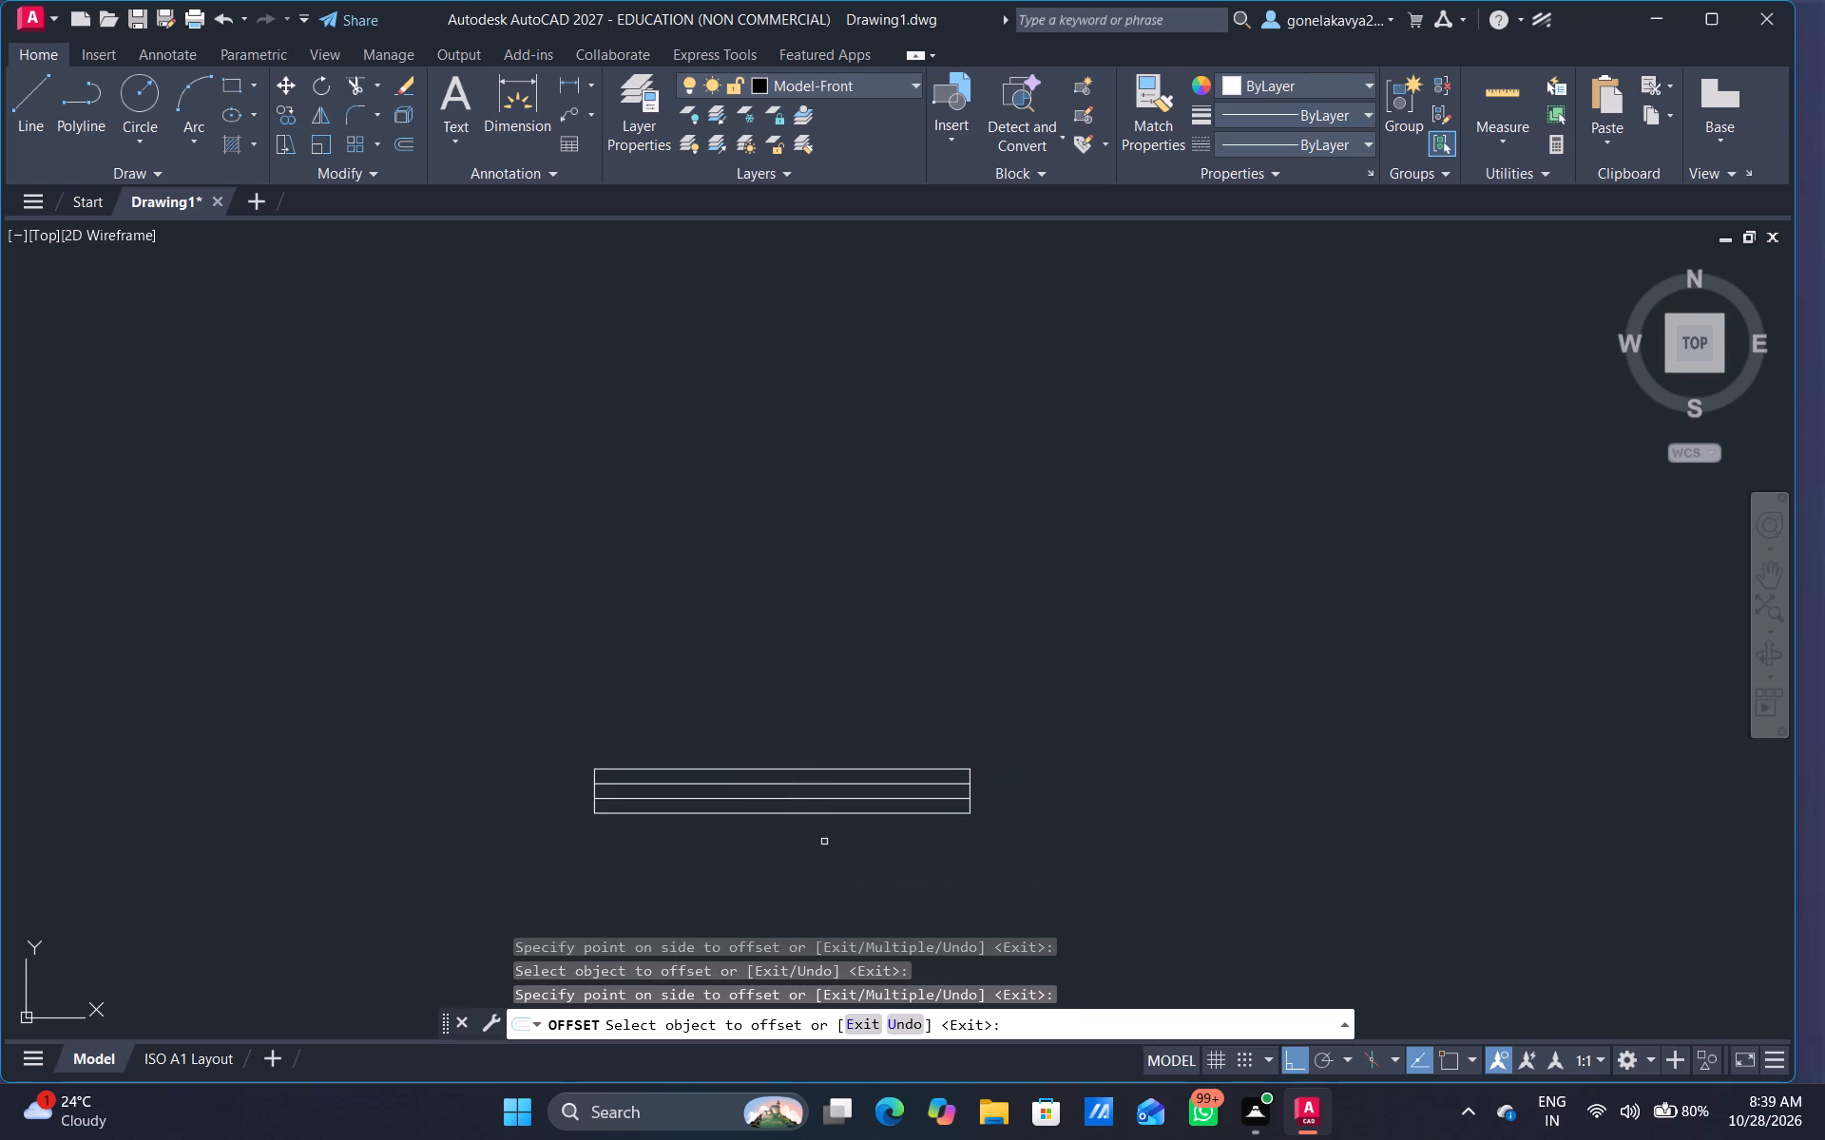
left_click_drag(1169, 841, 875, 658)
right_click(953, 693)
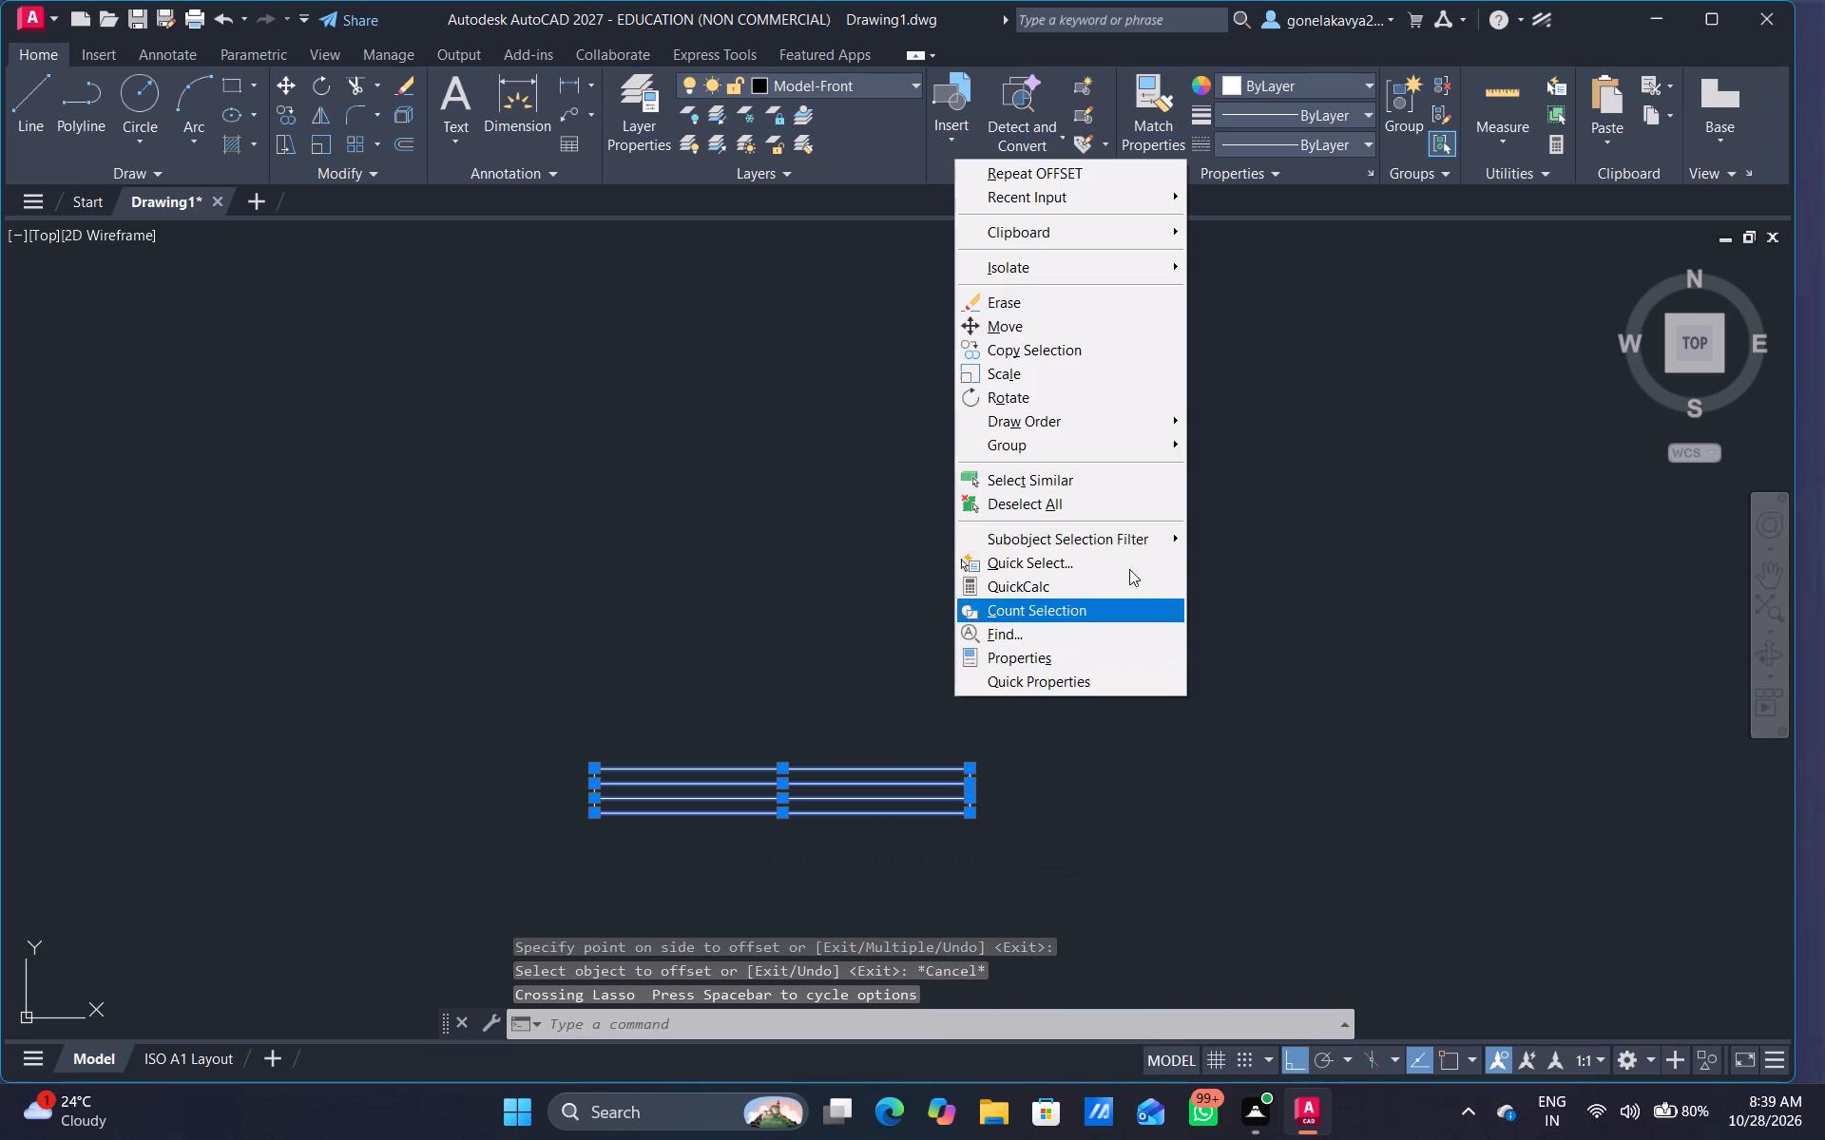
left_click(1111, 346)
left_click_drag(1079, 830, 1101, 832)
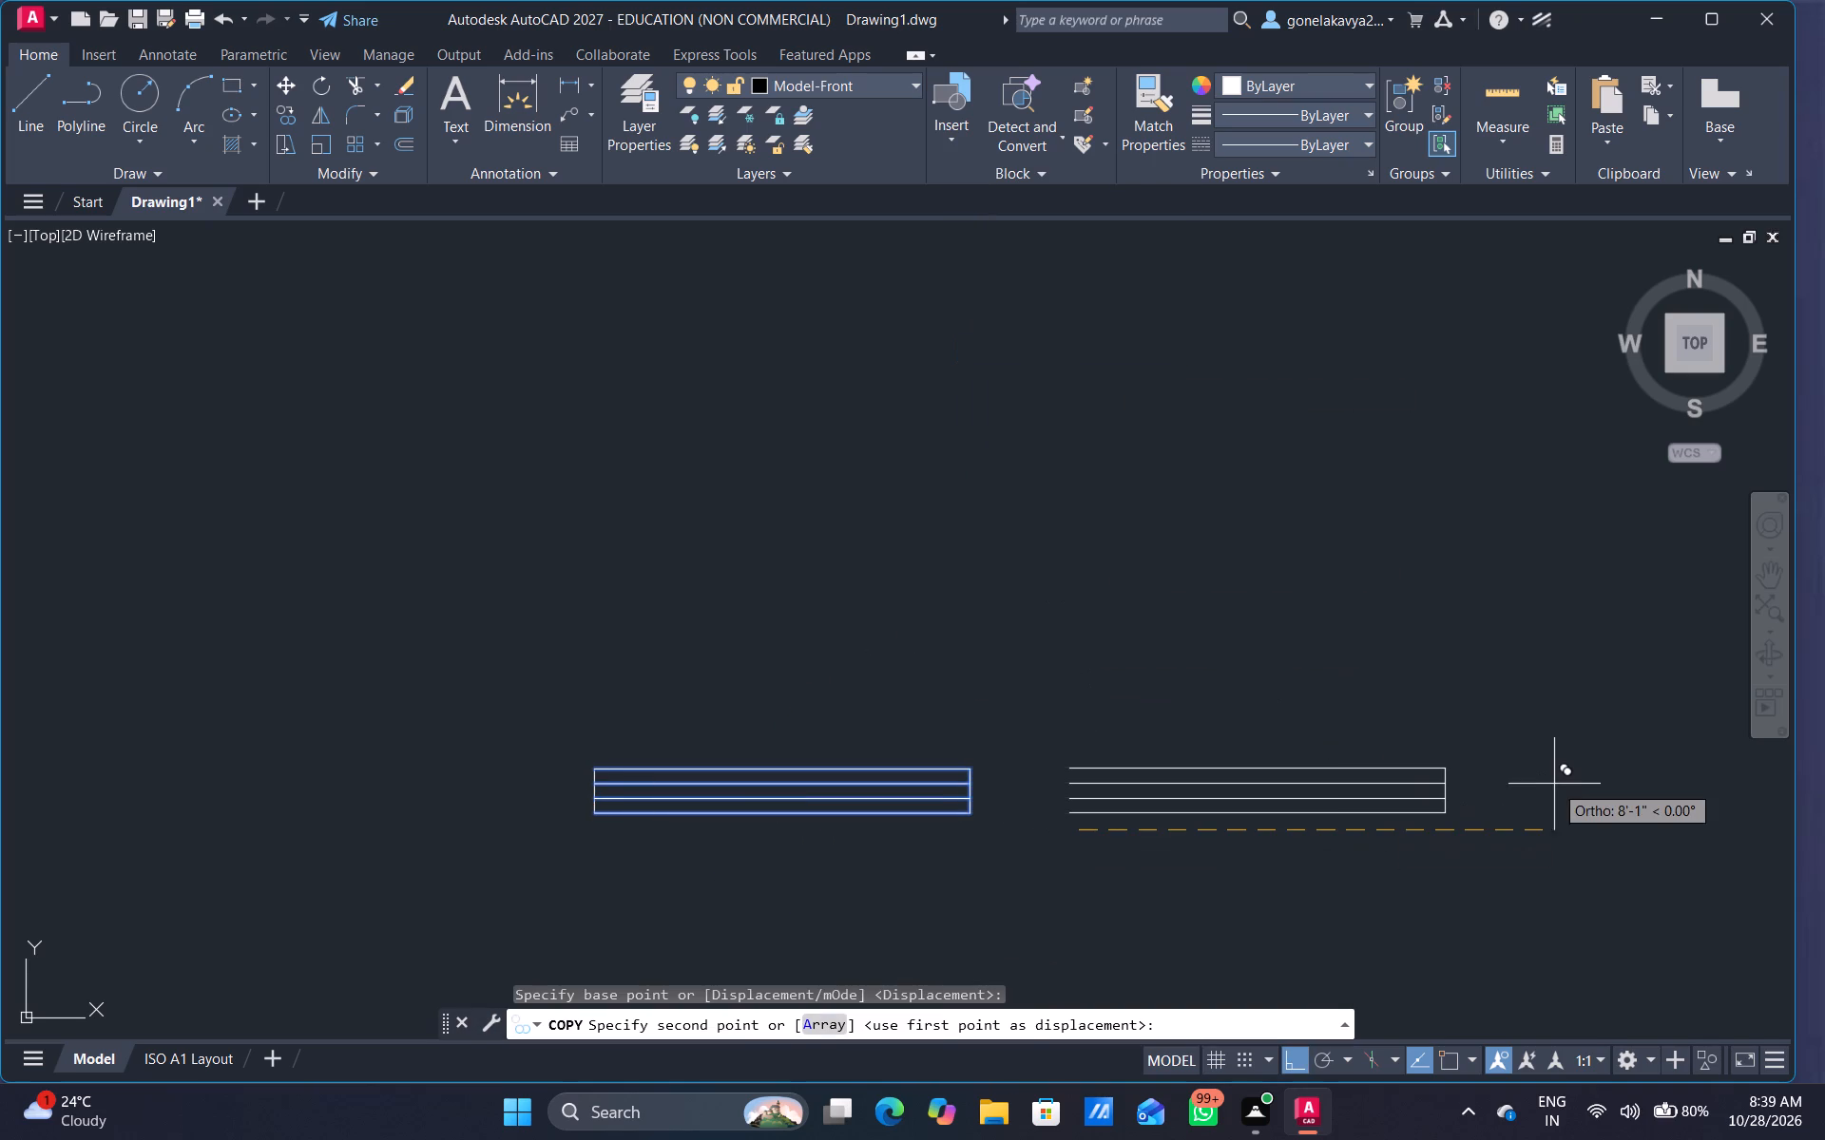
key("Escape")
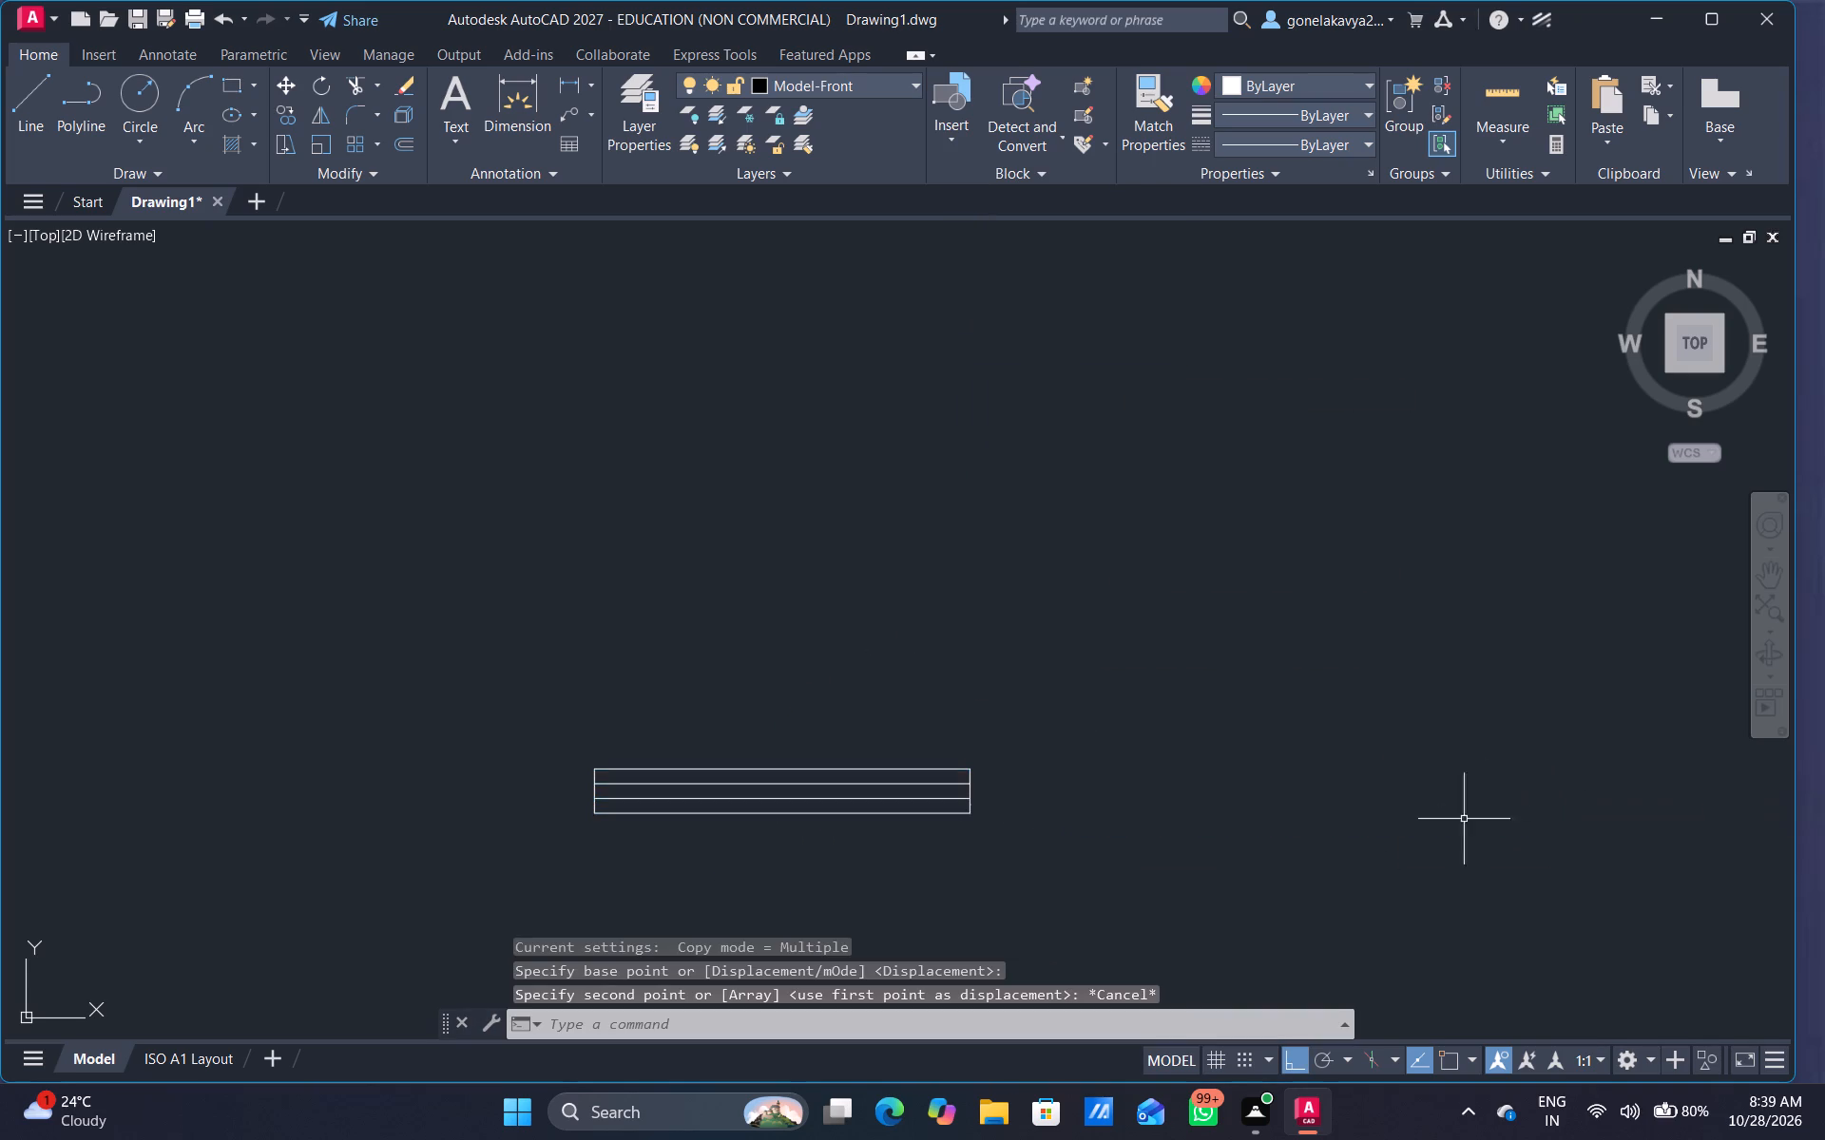
Copy the whole window rectangle with its inner lines straight south, about 4' from the original.
middle_click_drag(1118, 838, 1333, 591)
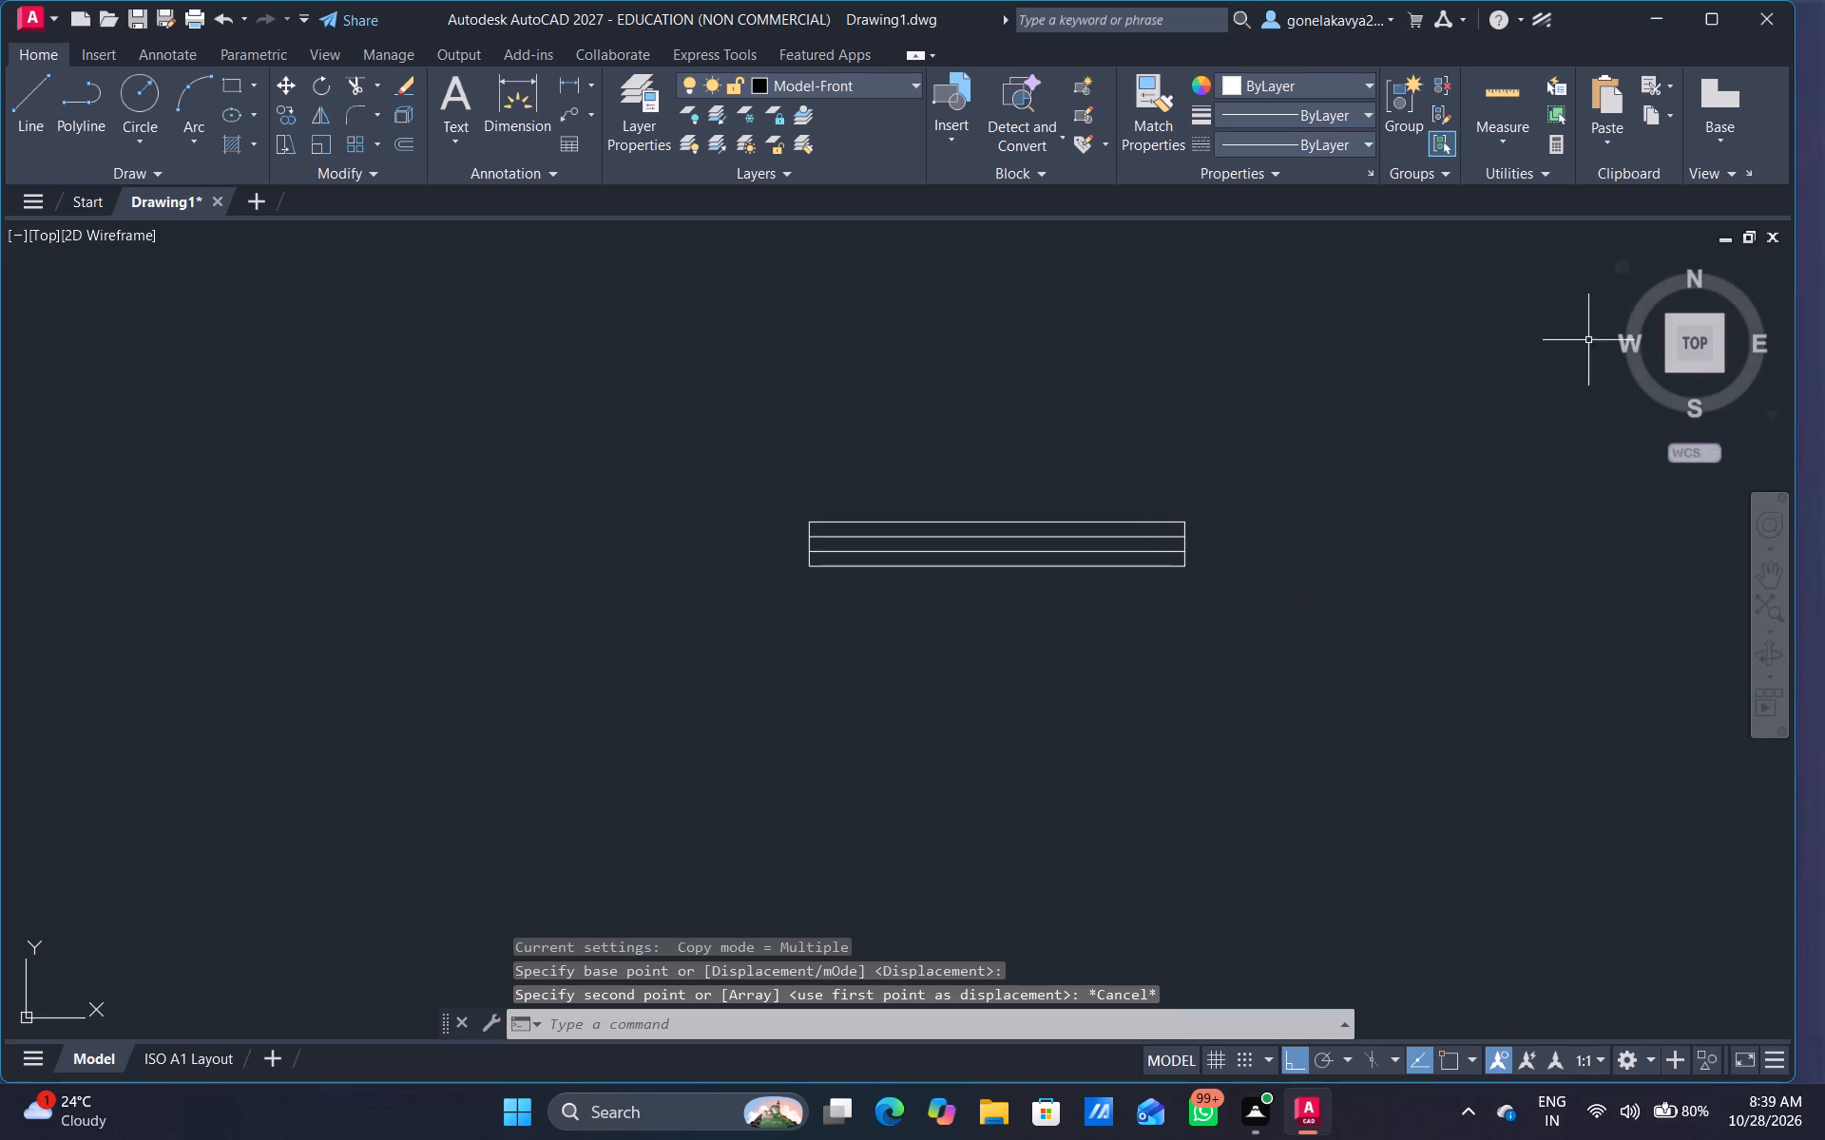
left_click_drag(1400, 586, 966, 434)
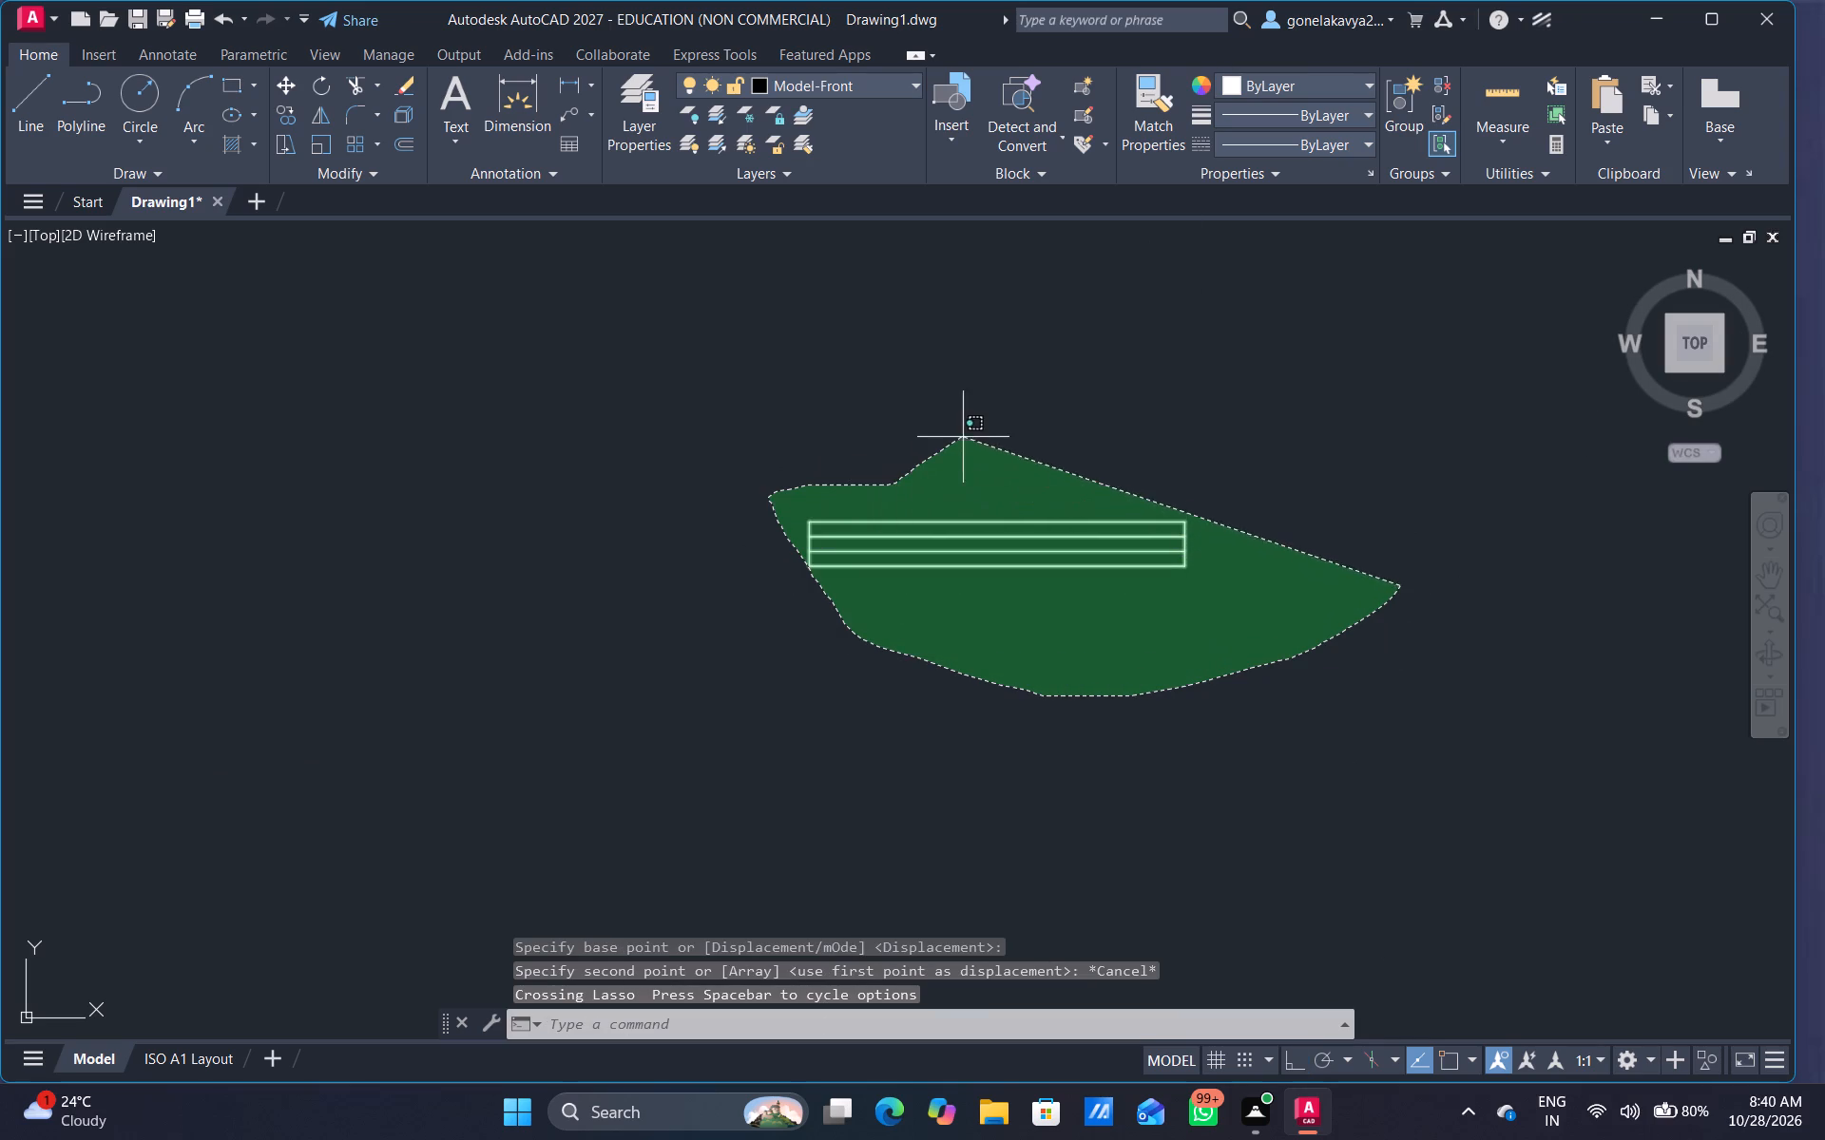
left_click_drag(966, 434, 1002, 415)
right_click(1013, 439)
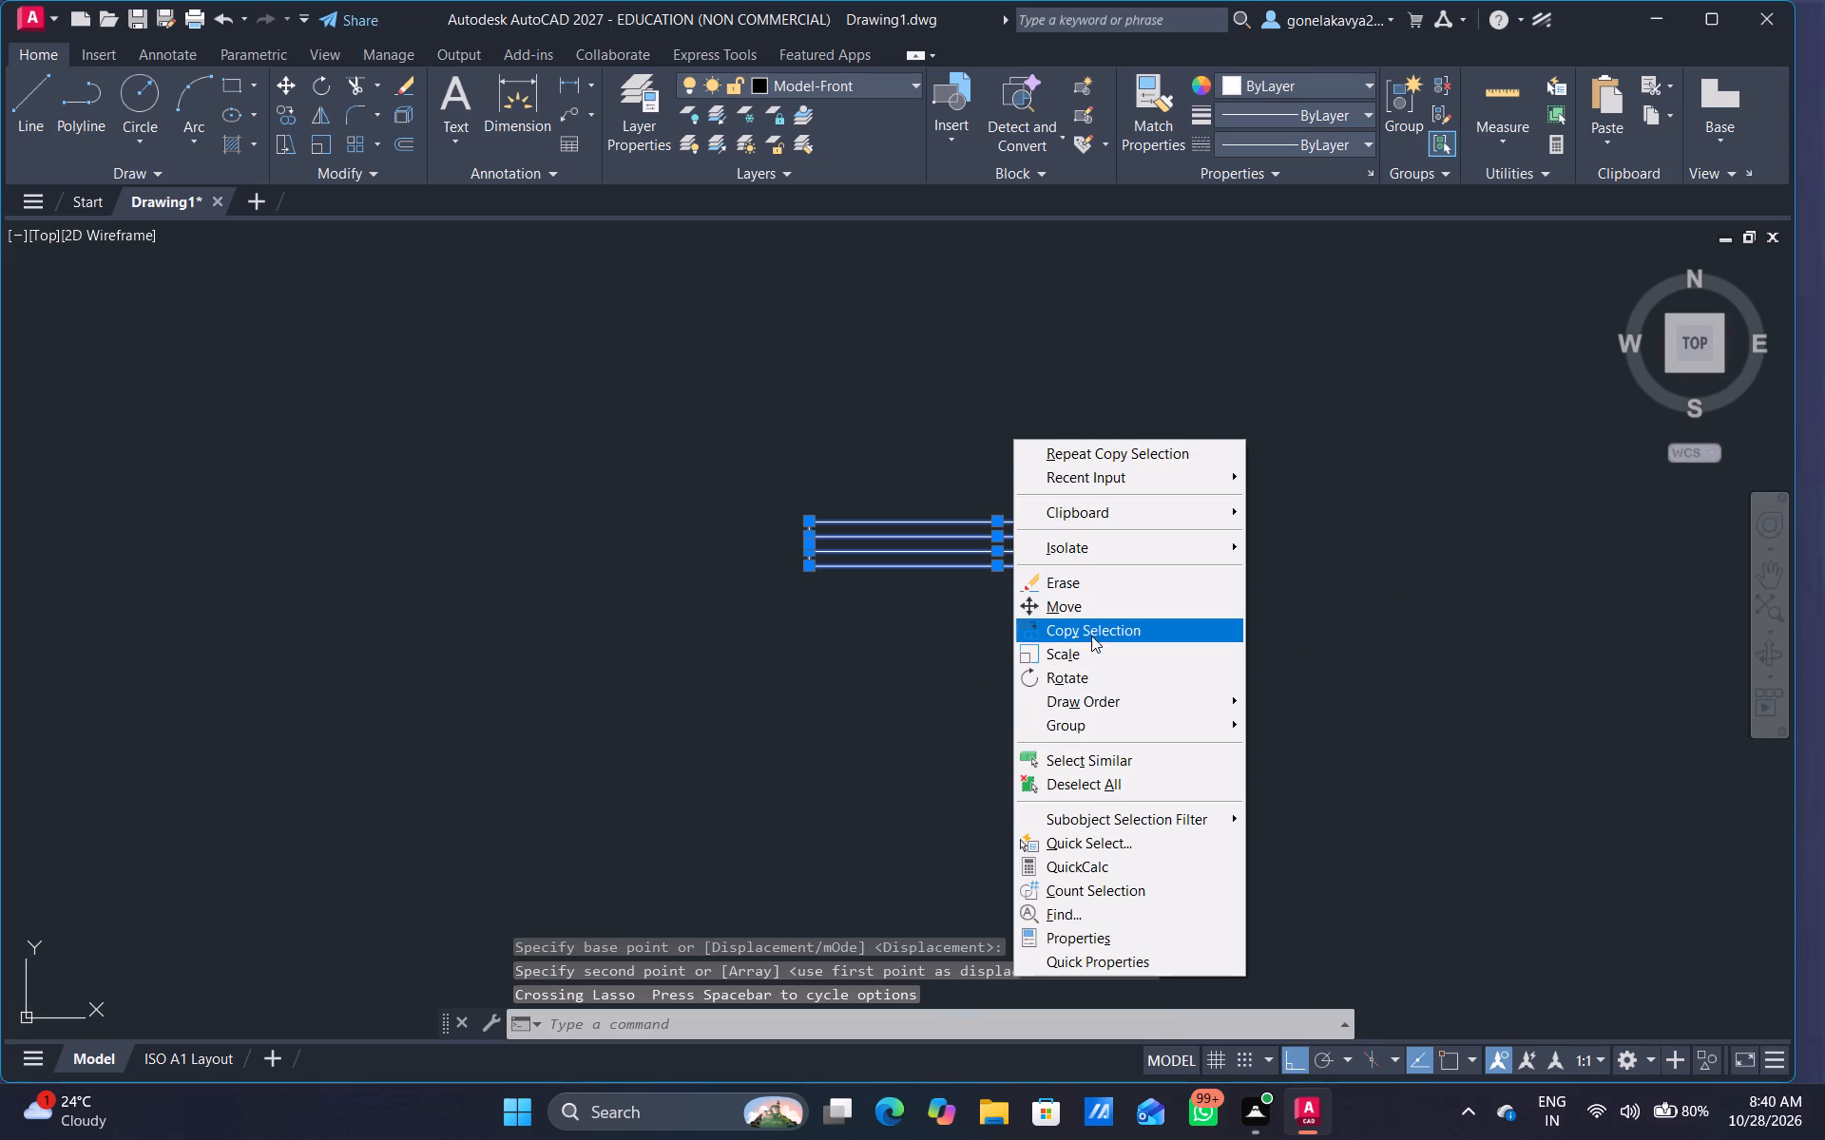
left_click(1089, 619)
left_click(1089, 636)
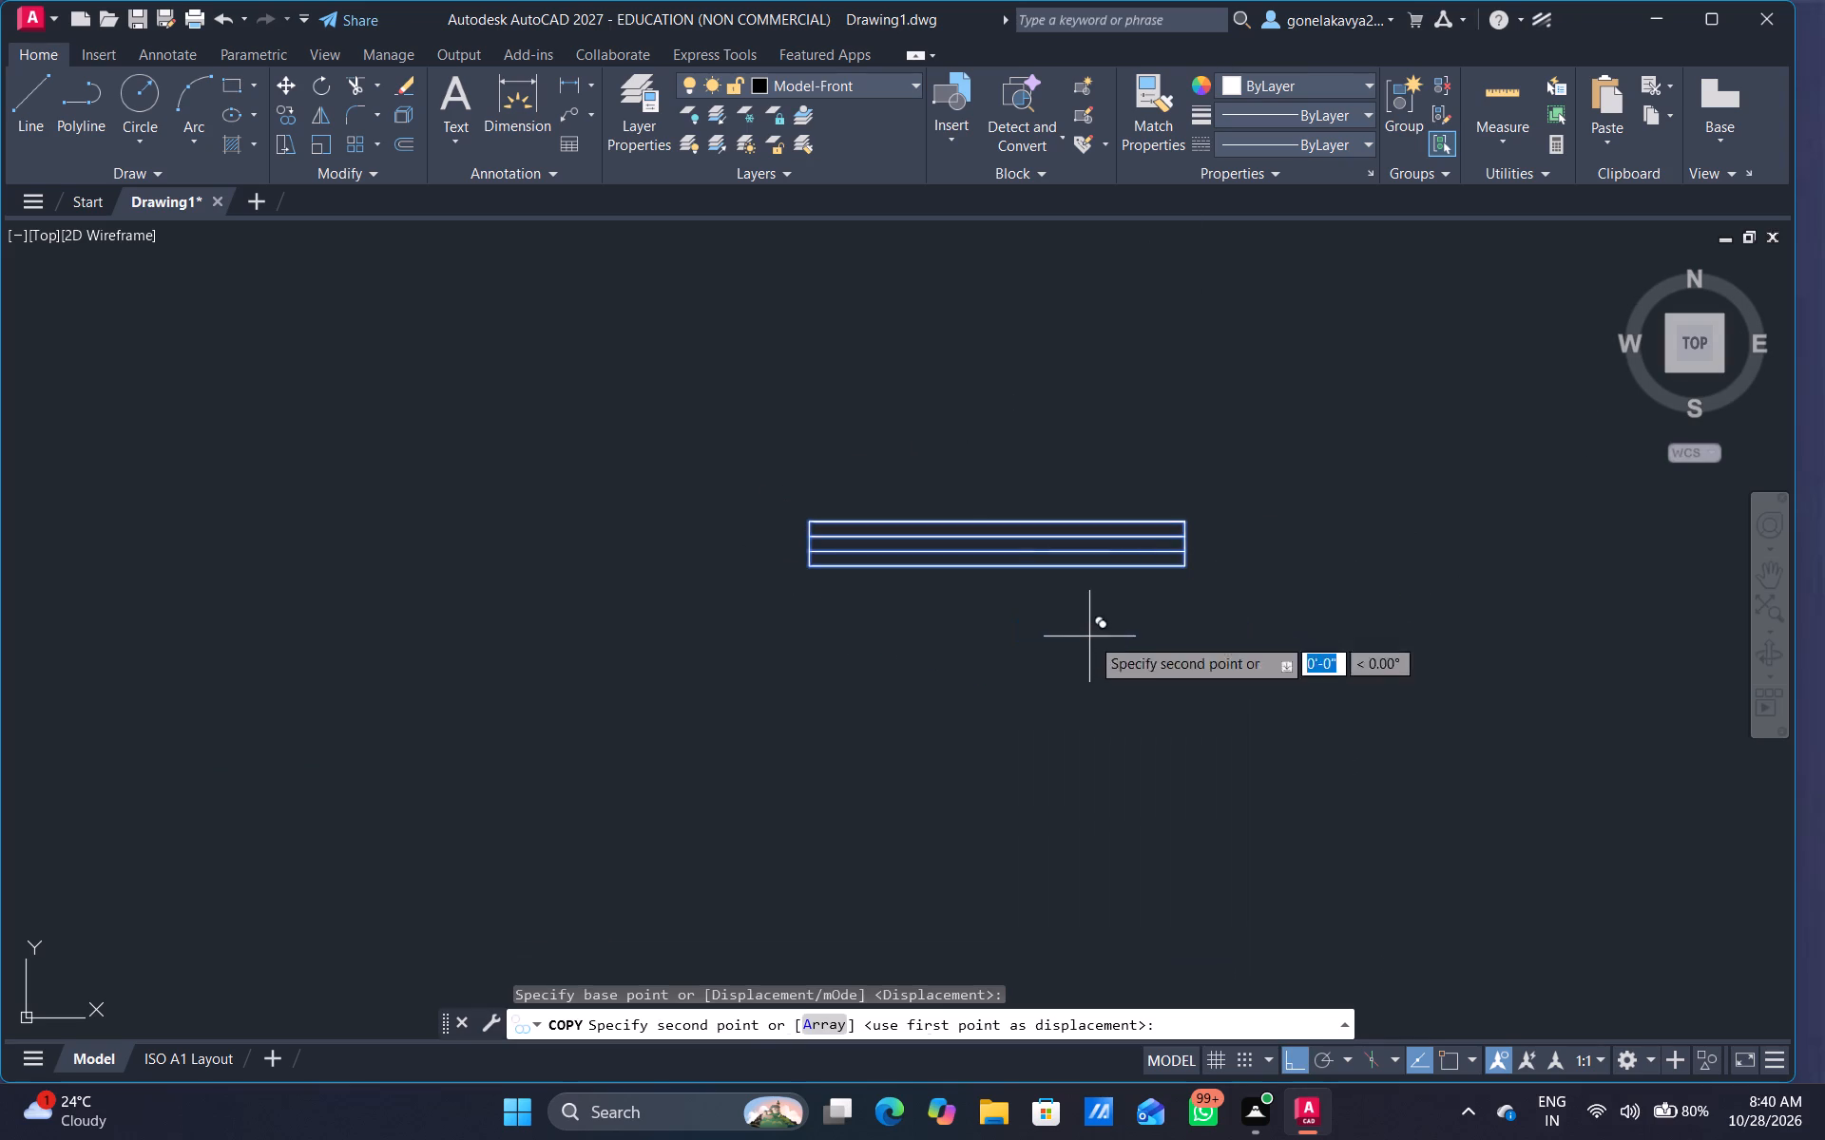
left_click(1104, 888)
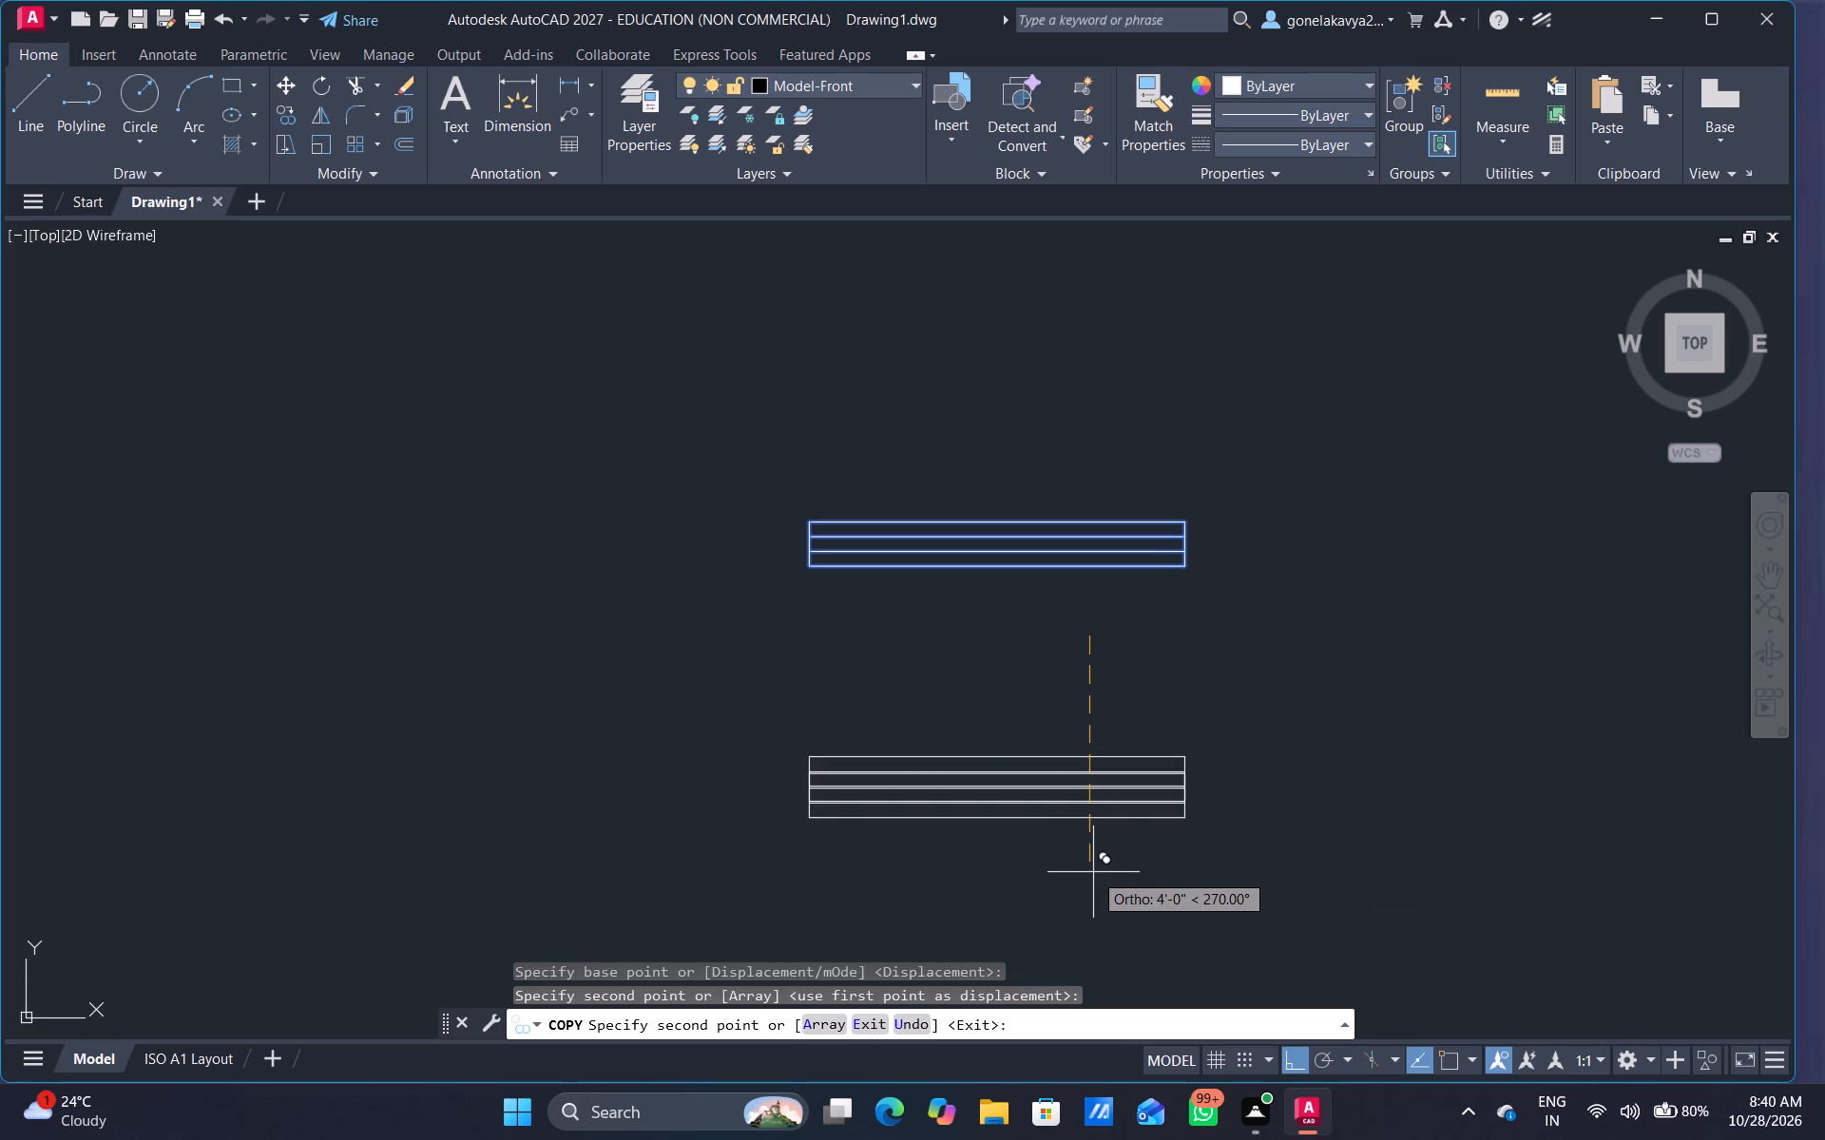
key("Escape")
Rotate the southern window copy a quarter turn to vertical about a point just off its southeast corner.
left_click_drag(1252, 822, 722, 687)
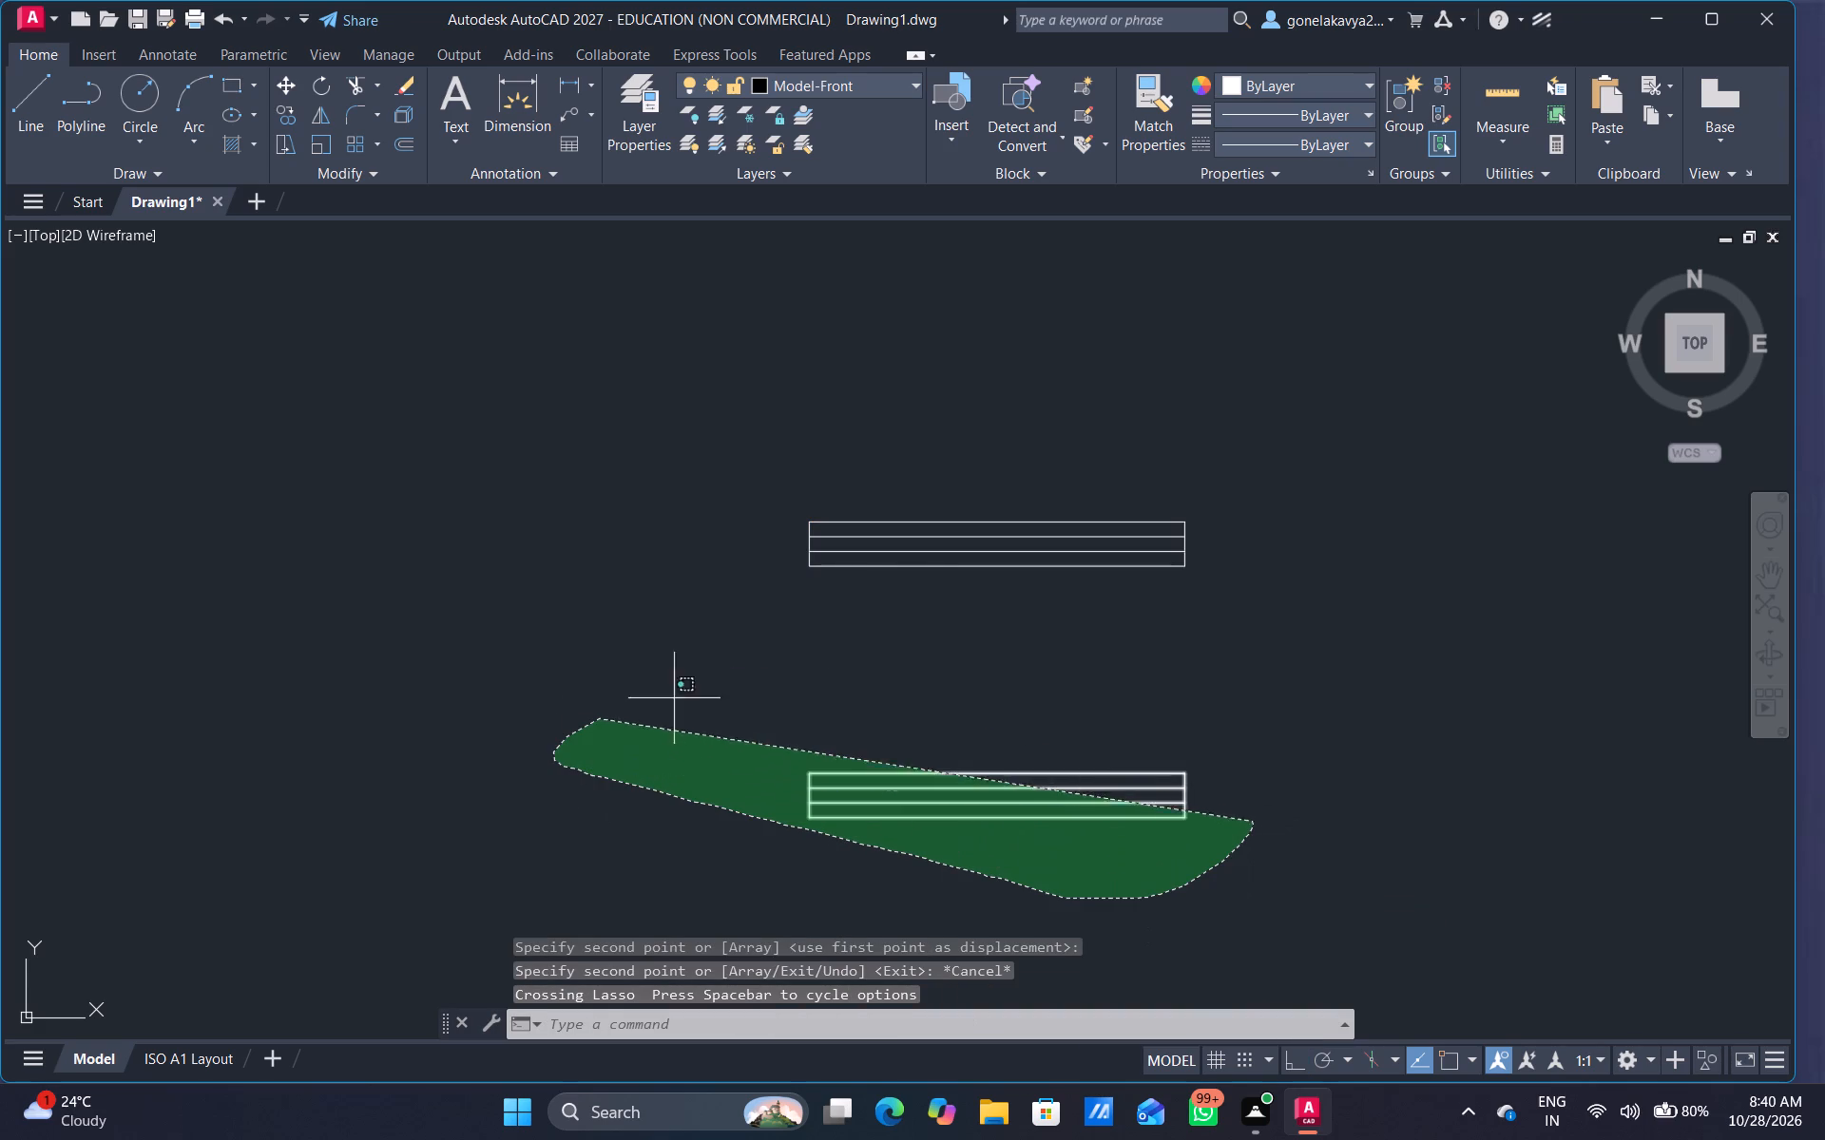
left_click_drag(722, 687, 971, 693)
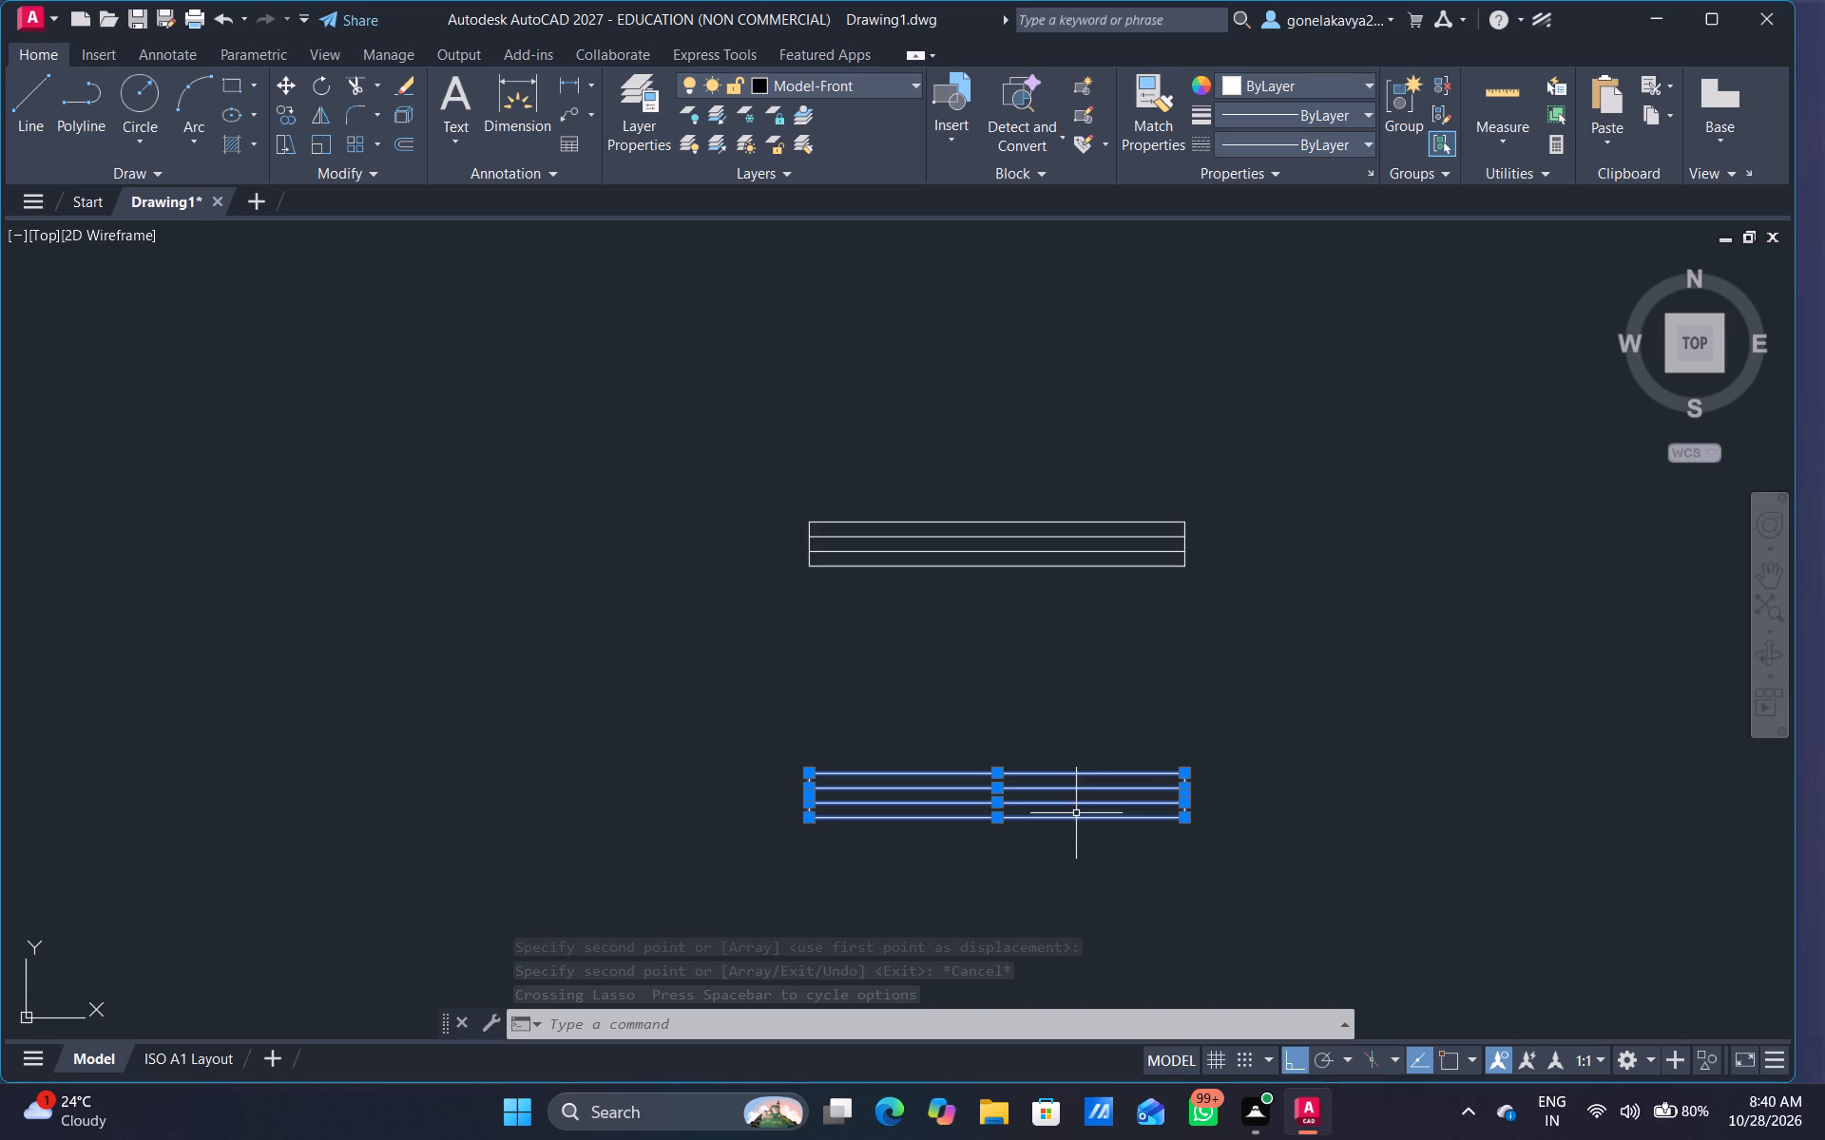
middle_click_drag(1075, 815, 1032, 731)
left_click_drag(1226, 757, 1096, 618)
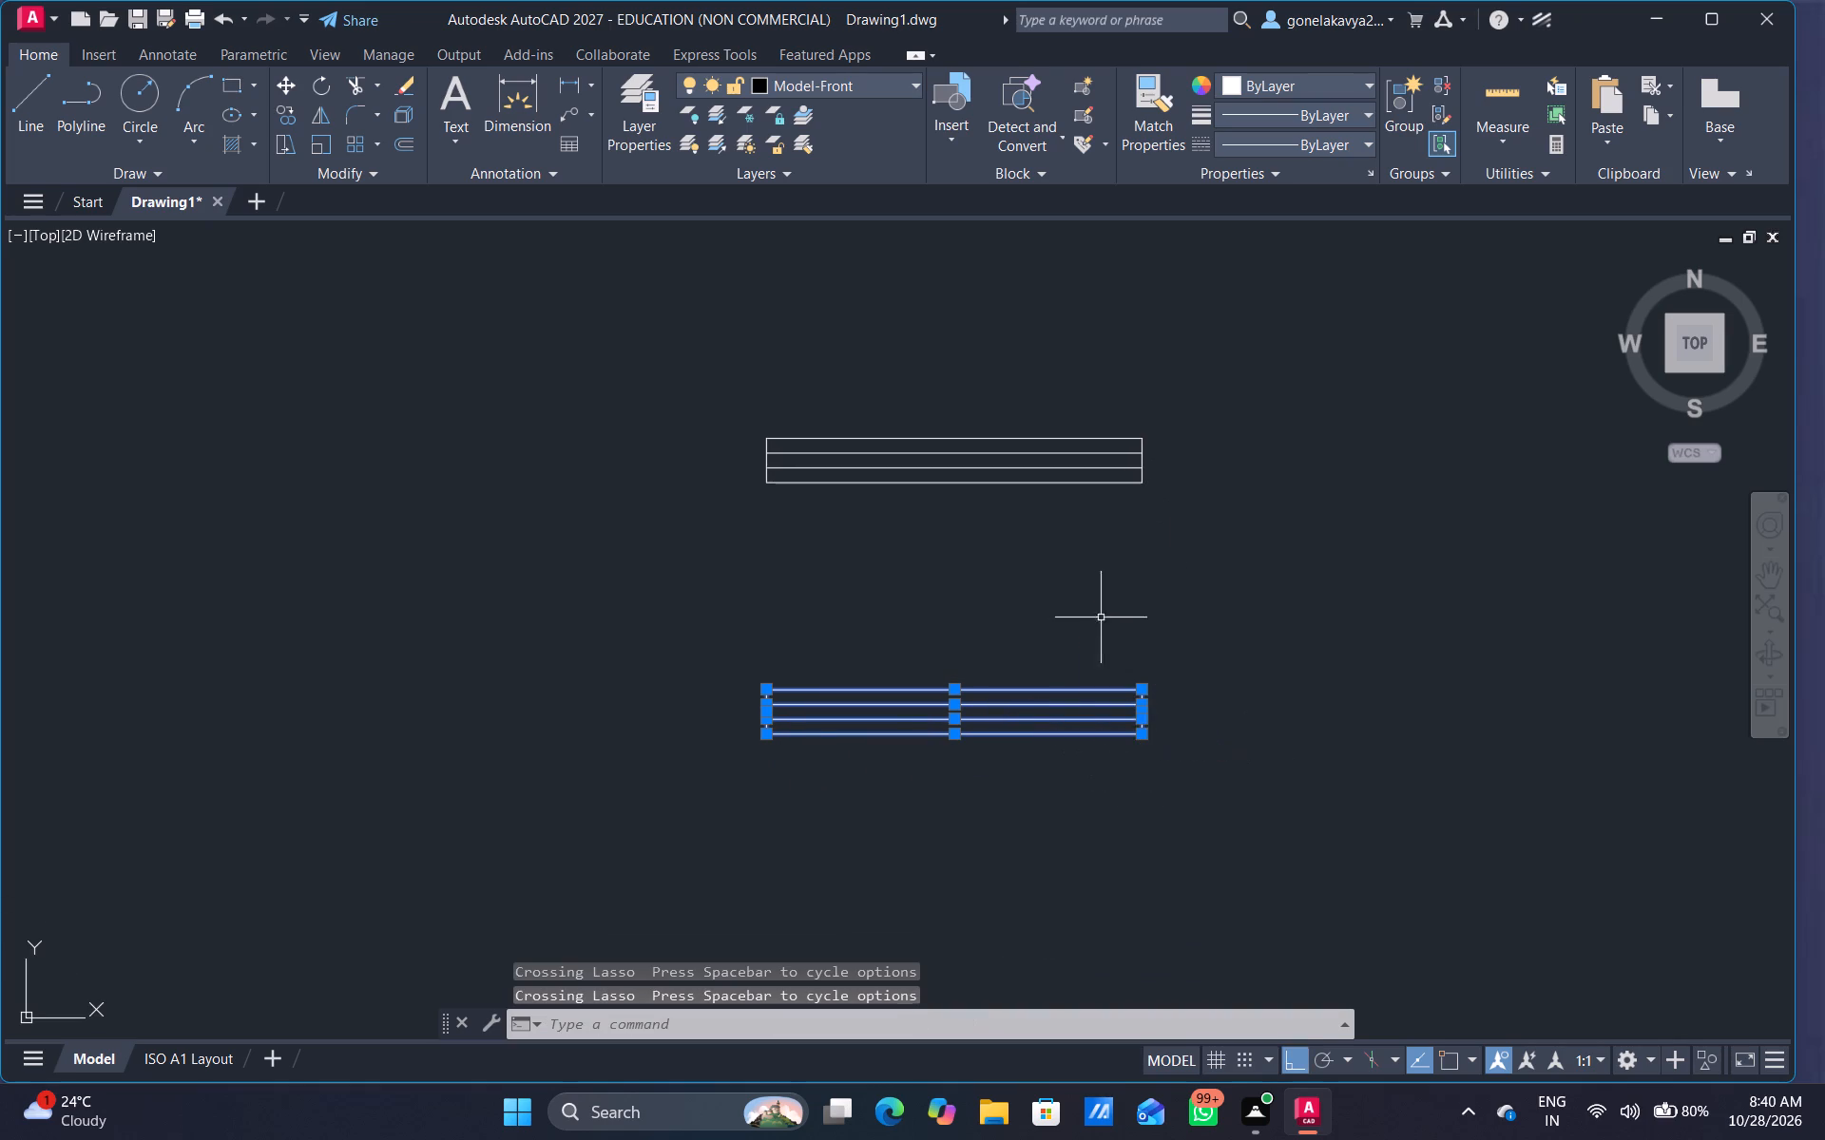
right_click(1158, 788)
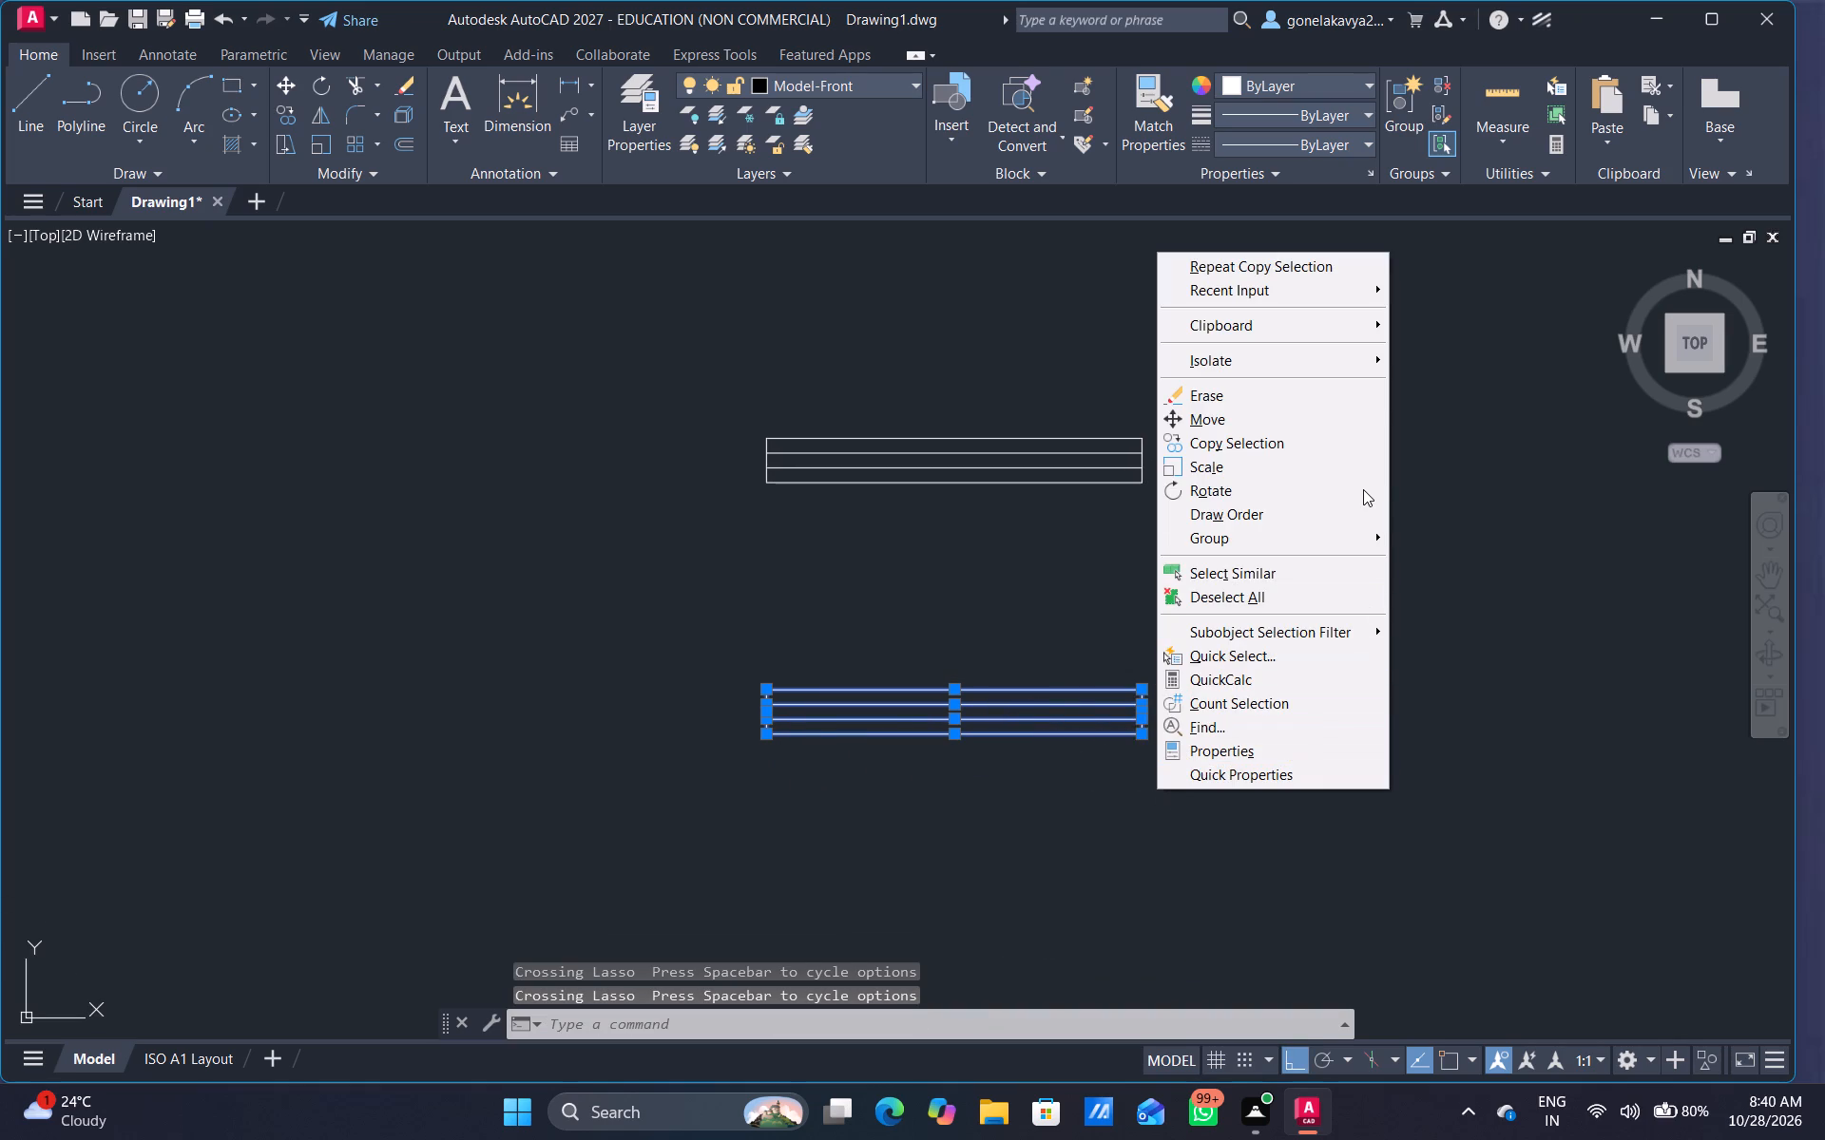
left_click(1363, 489)
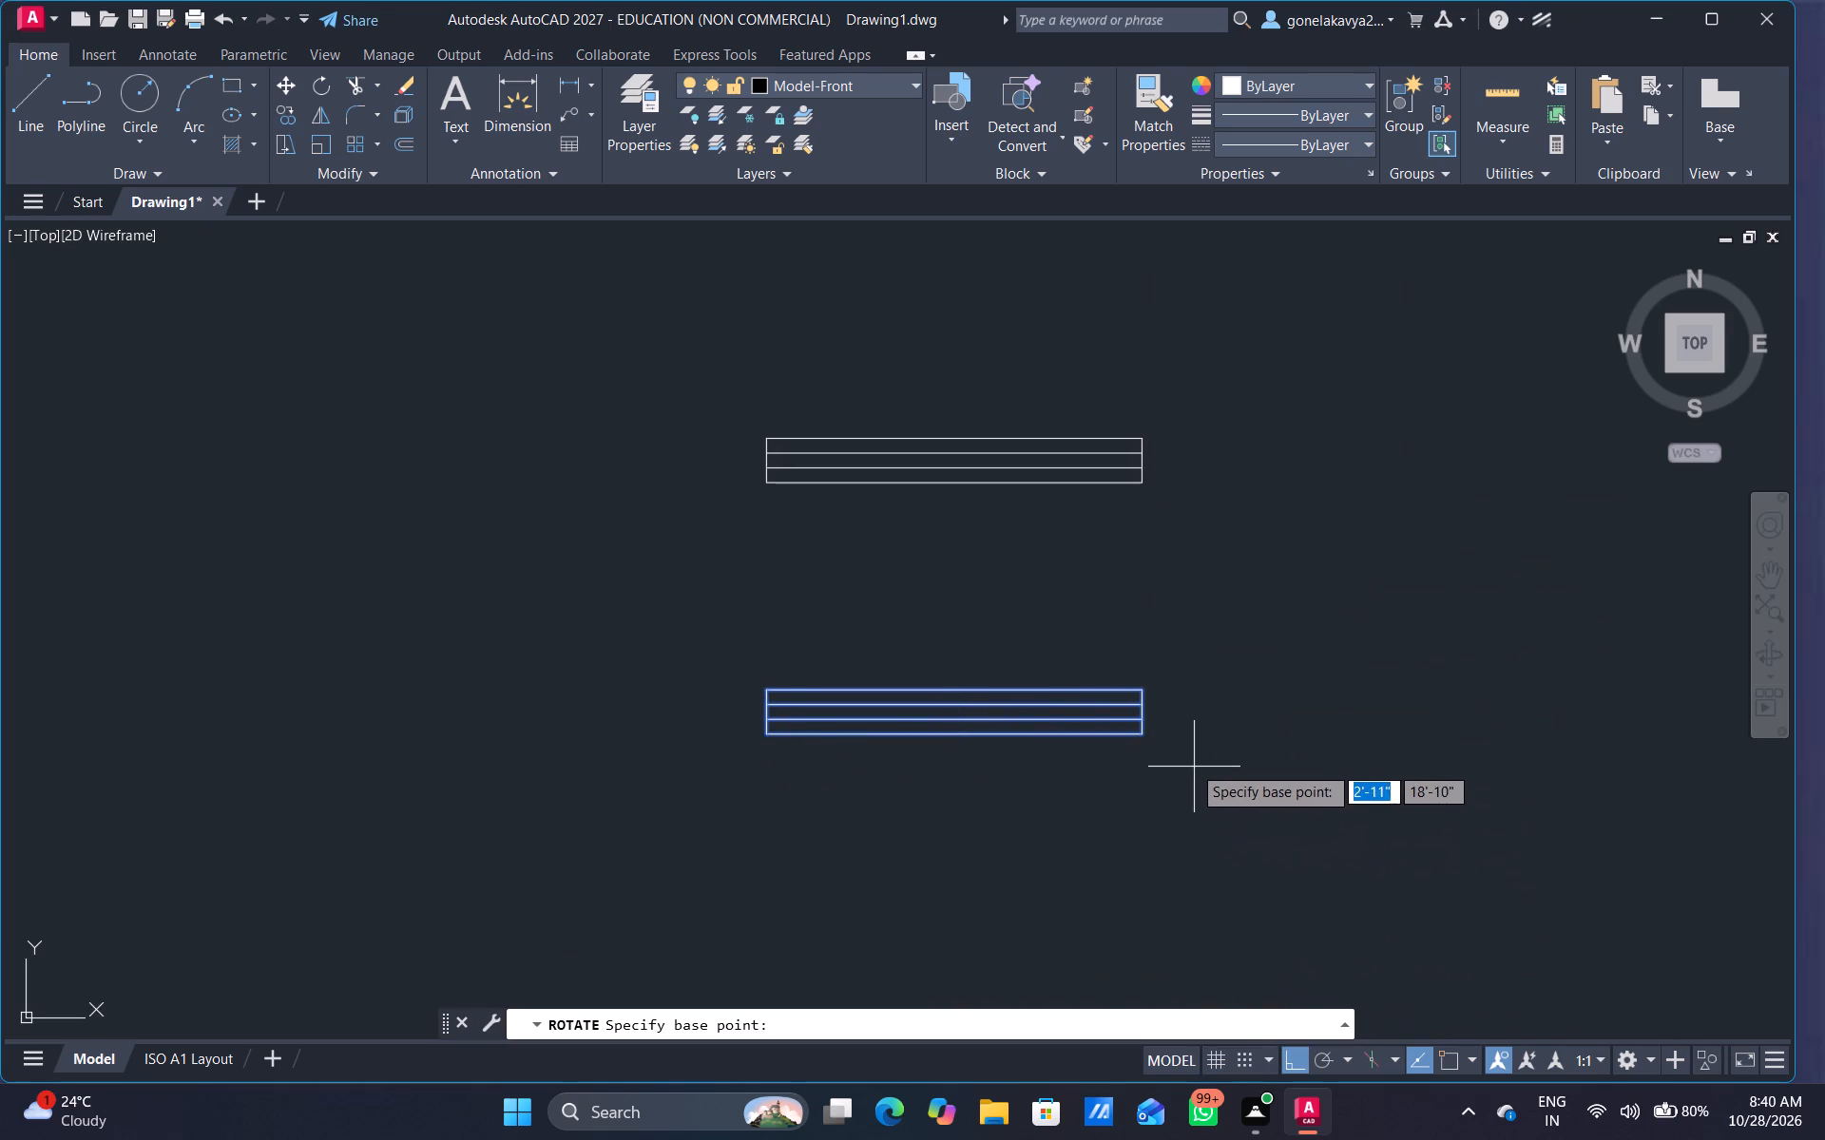
left_click(1177, 751)
left_click(1148, 853)
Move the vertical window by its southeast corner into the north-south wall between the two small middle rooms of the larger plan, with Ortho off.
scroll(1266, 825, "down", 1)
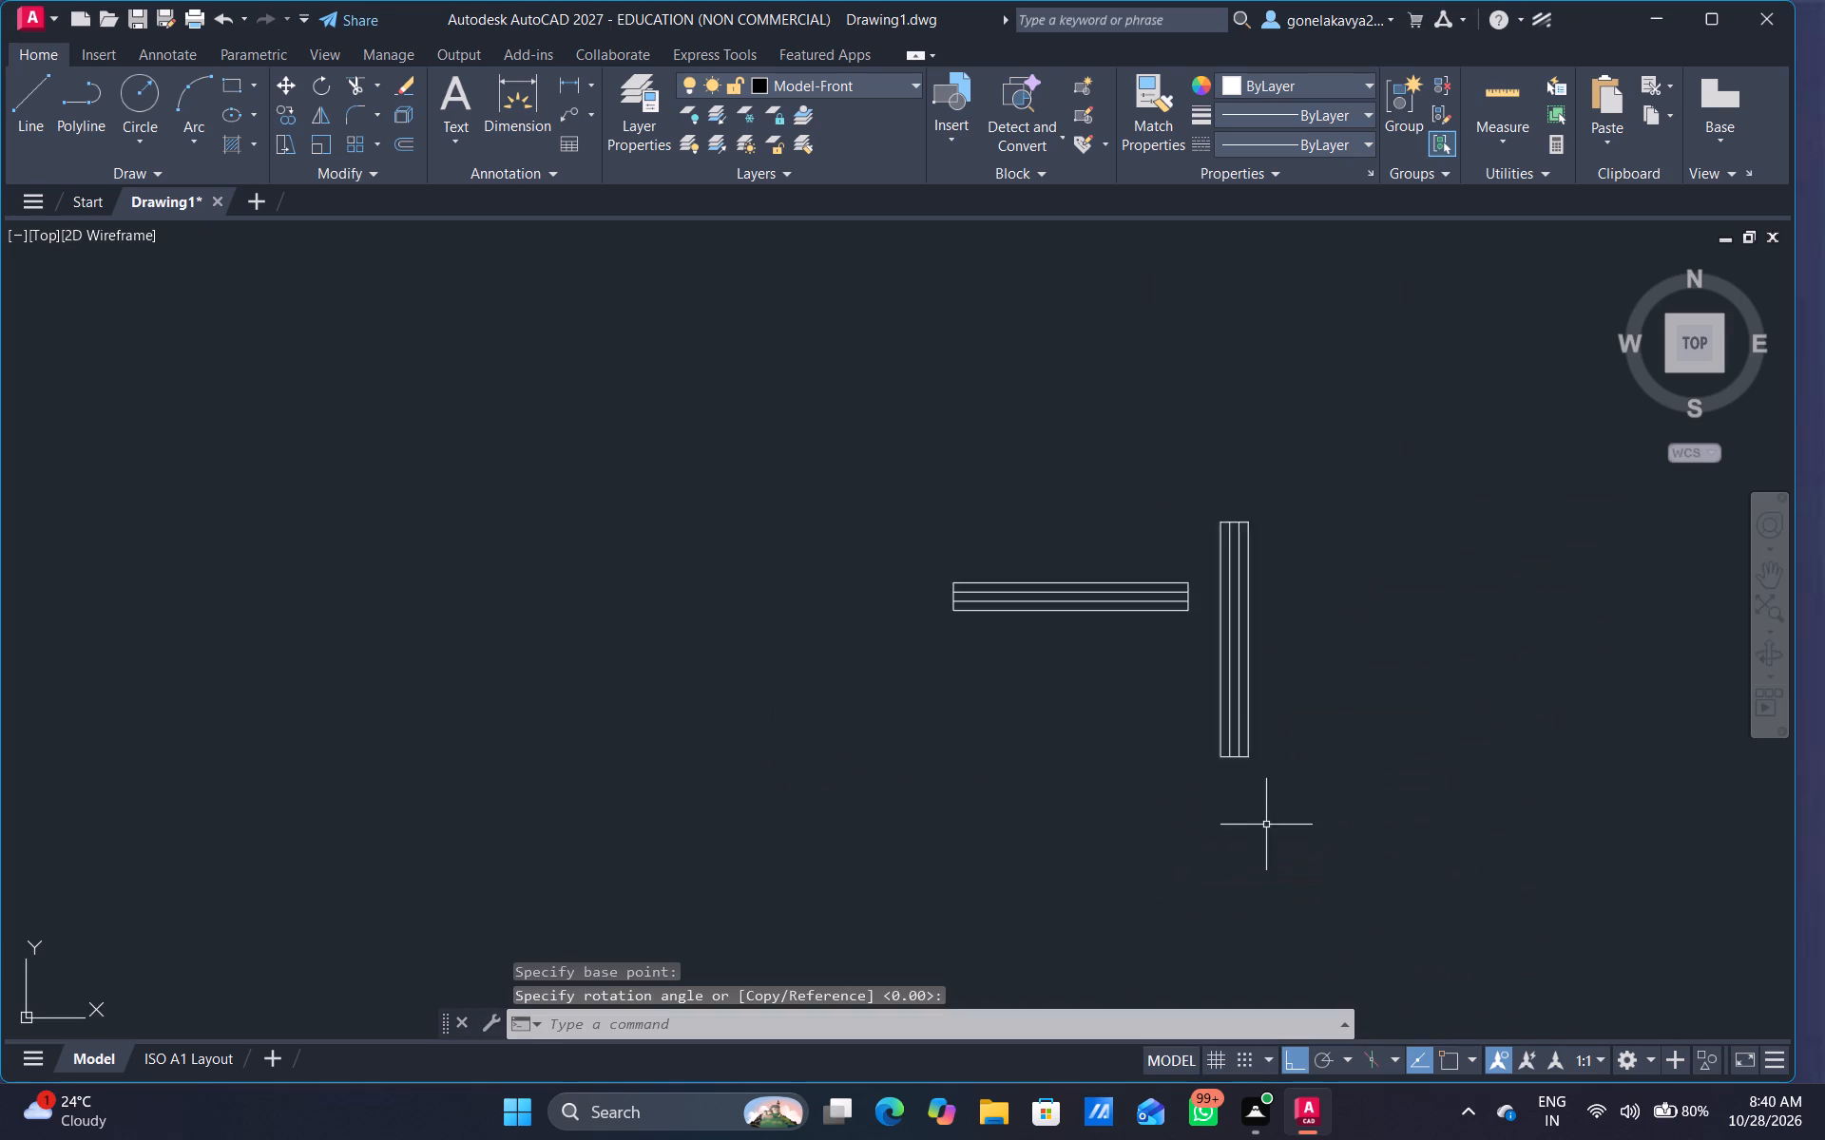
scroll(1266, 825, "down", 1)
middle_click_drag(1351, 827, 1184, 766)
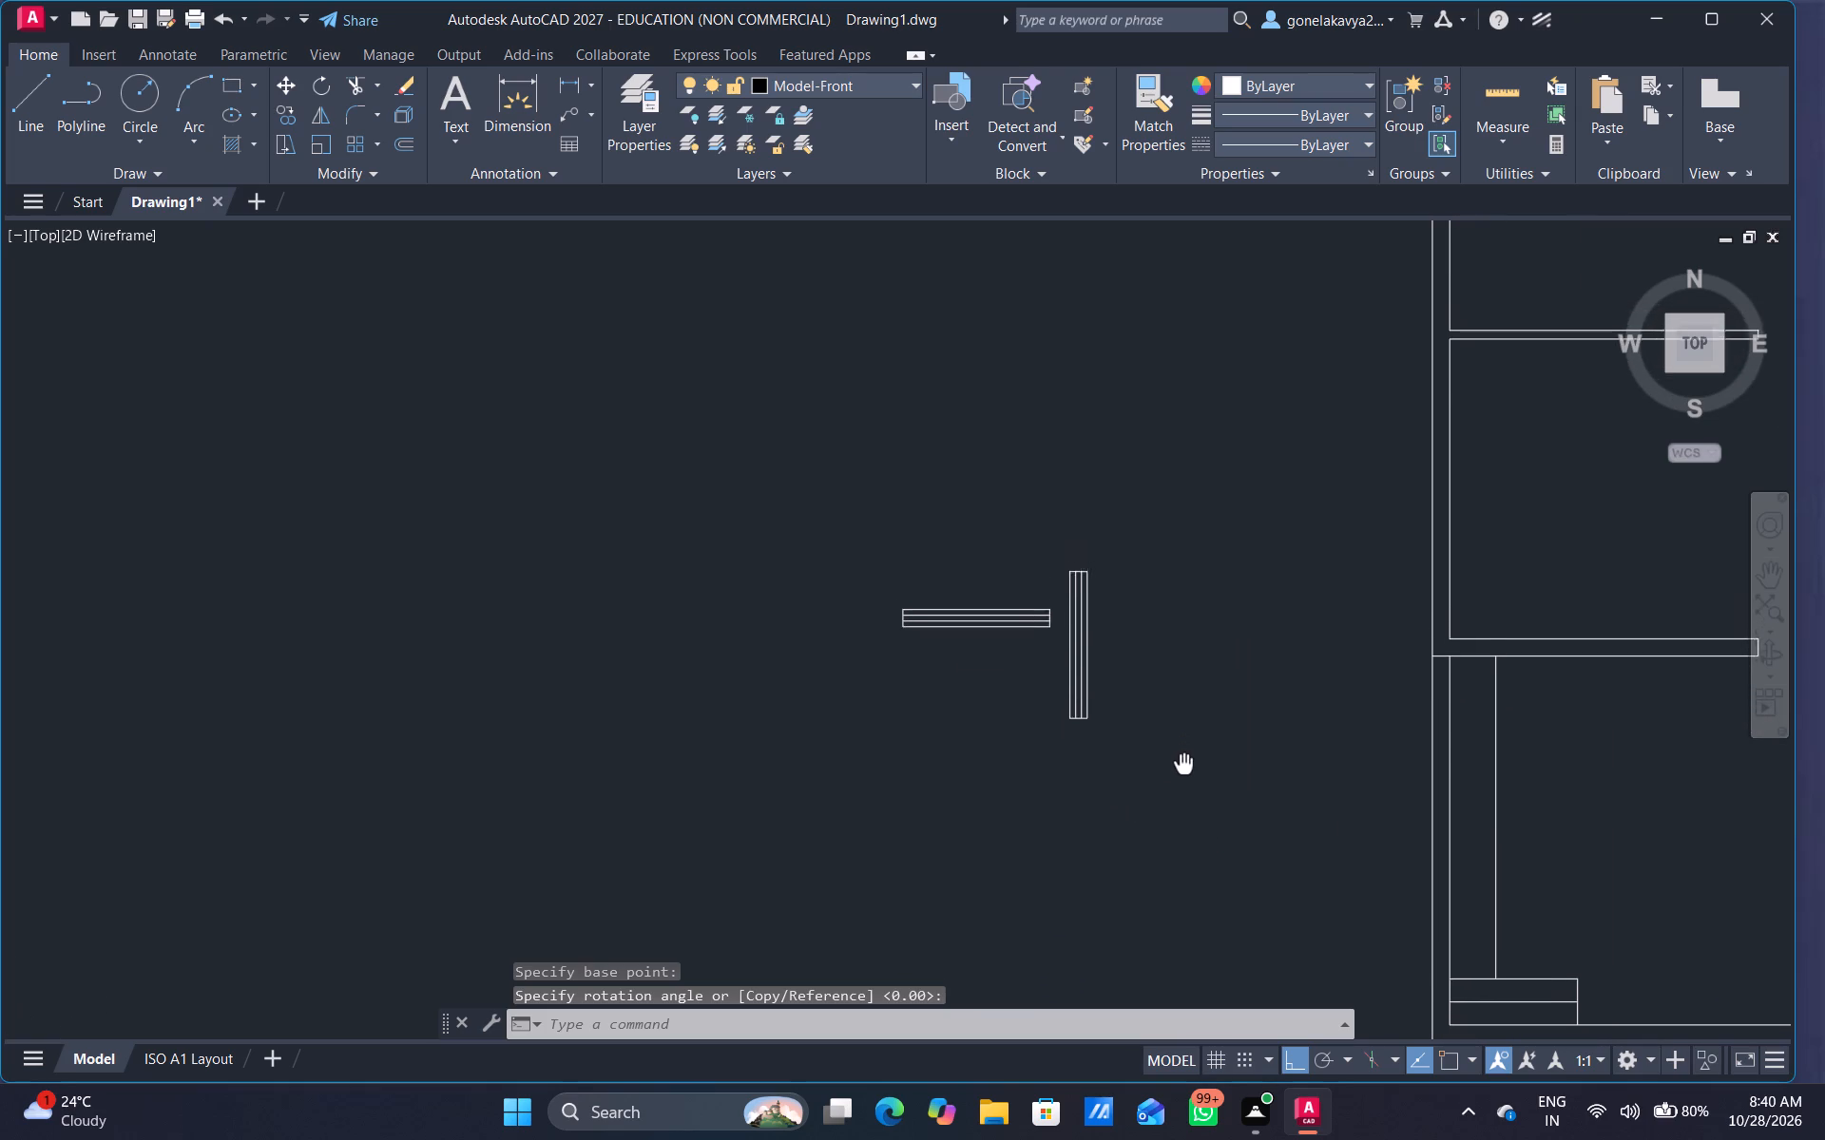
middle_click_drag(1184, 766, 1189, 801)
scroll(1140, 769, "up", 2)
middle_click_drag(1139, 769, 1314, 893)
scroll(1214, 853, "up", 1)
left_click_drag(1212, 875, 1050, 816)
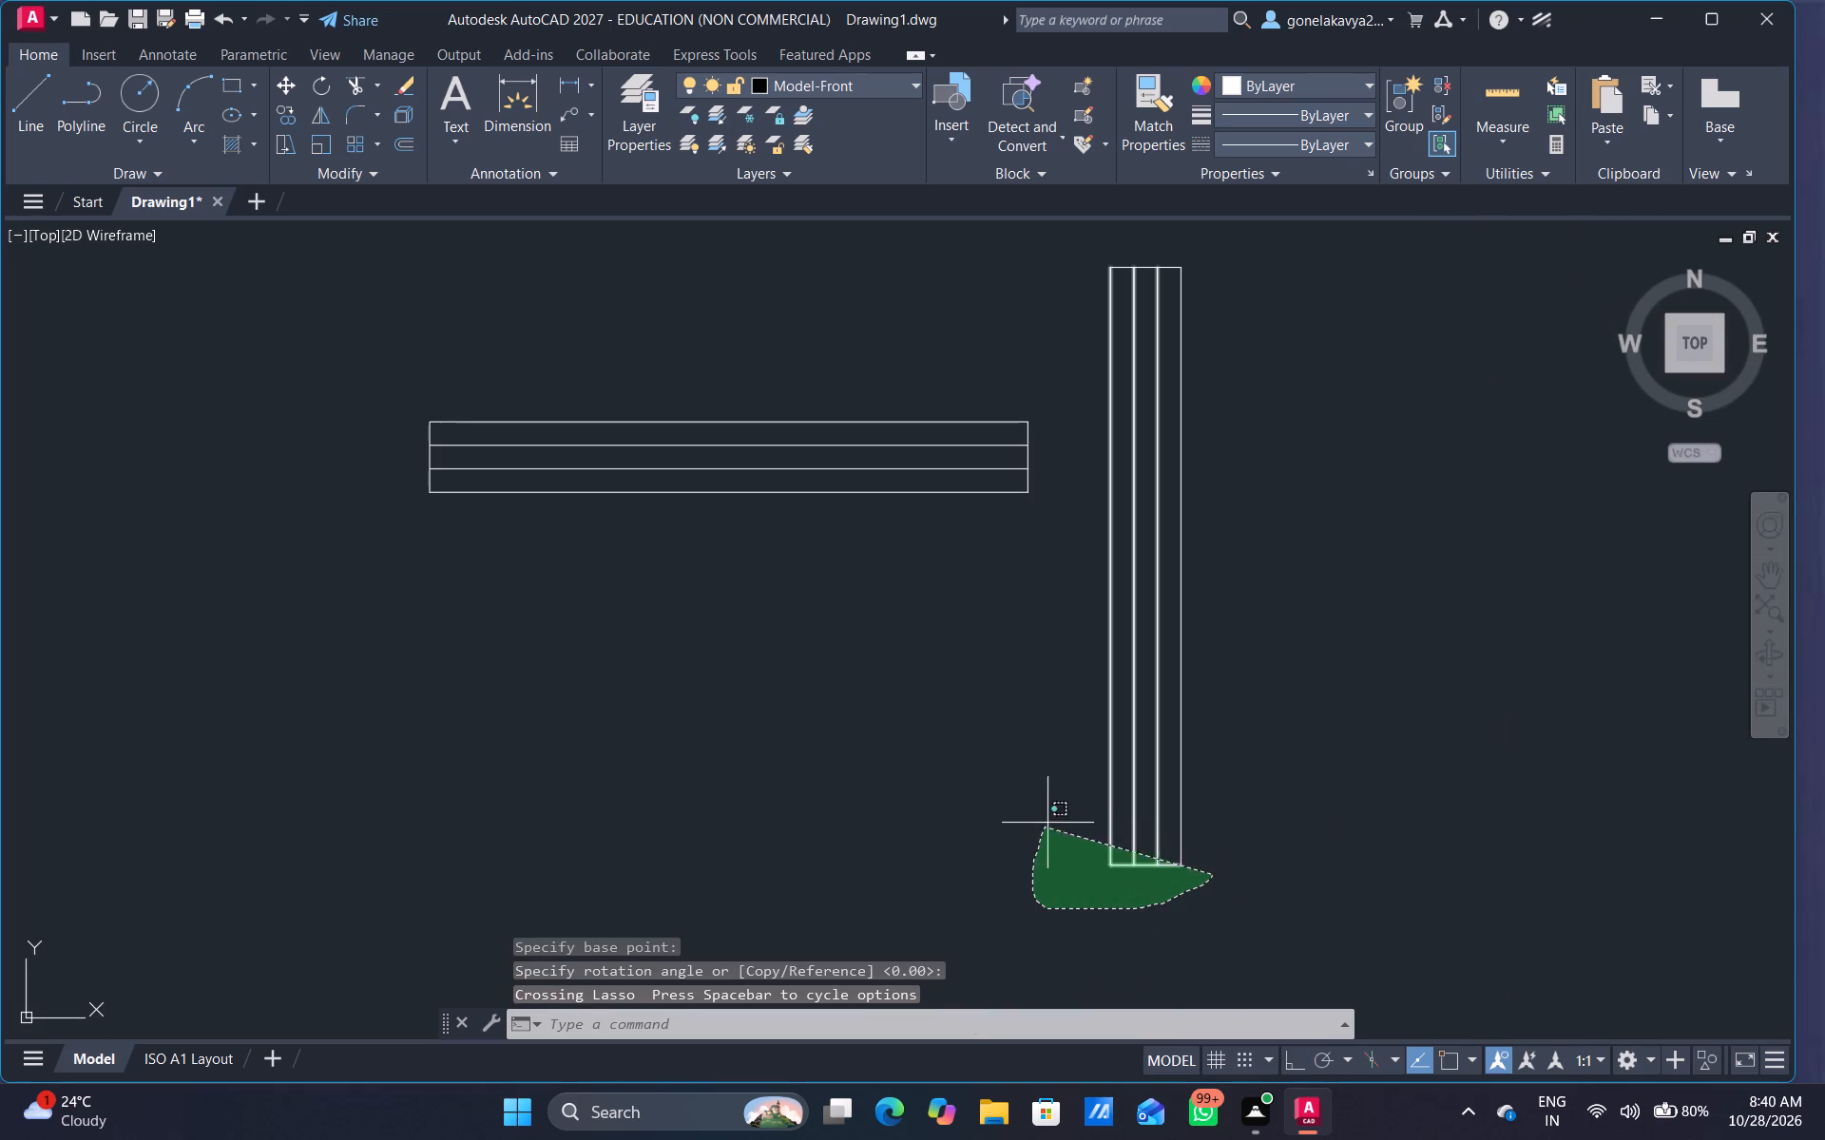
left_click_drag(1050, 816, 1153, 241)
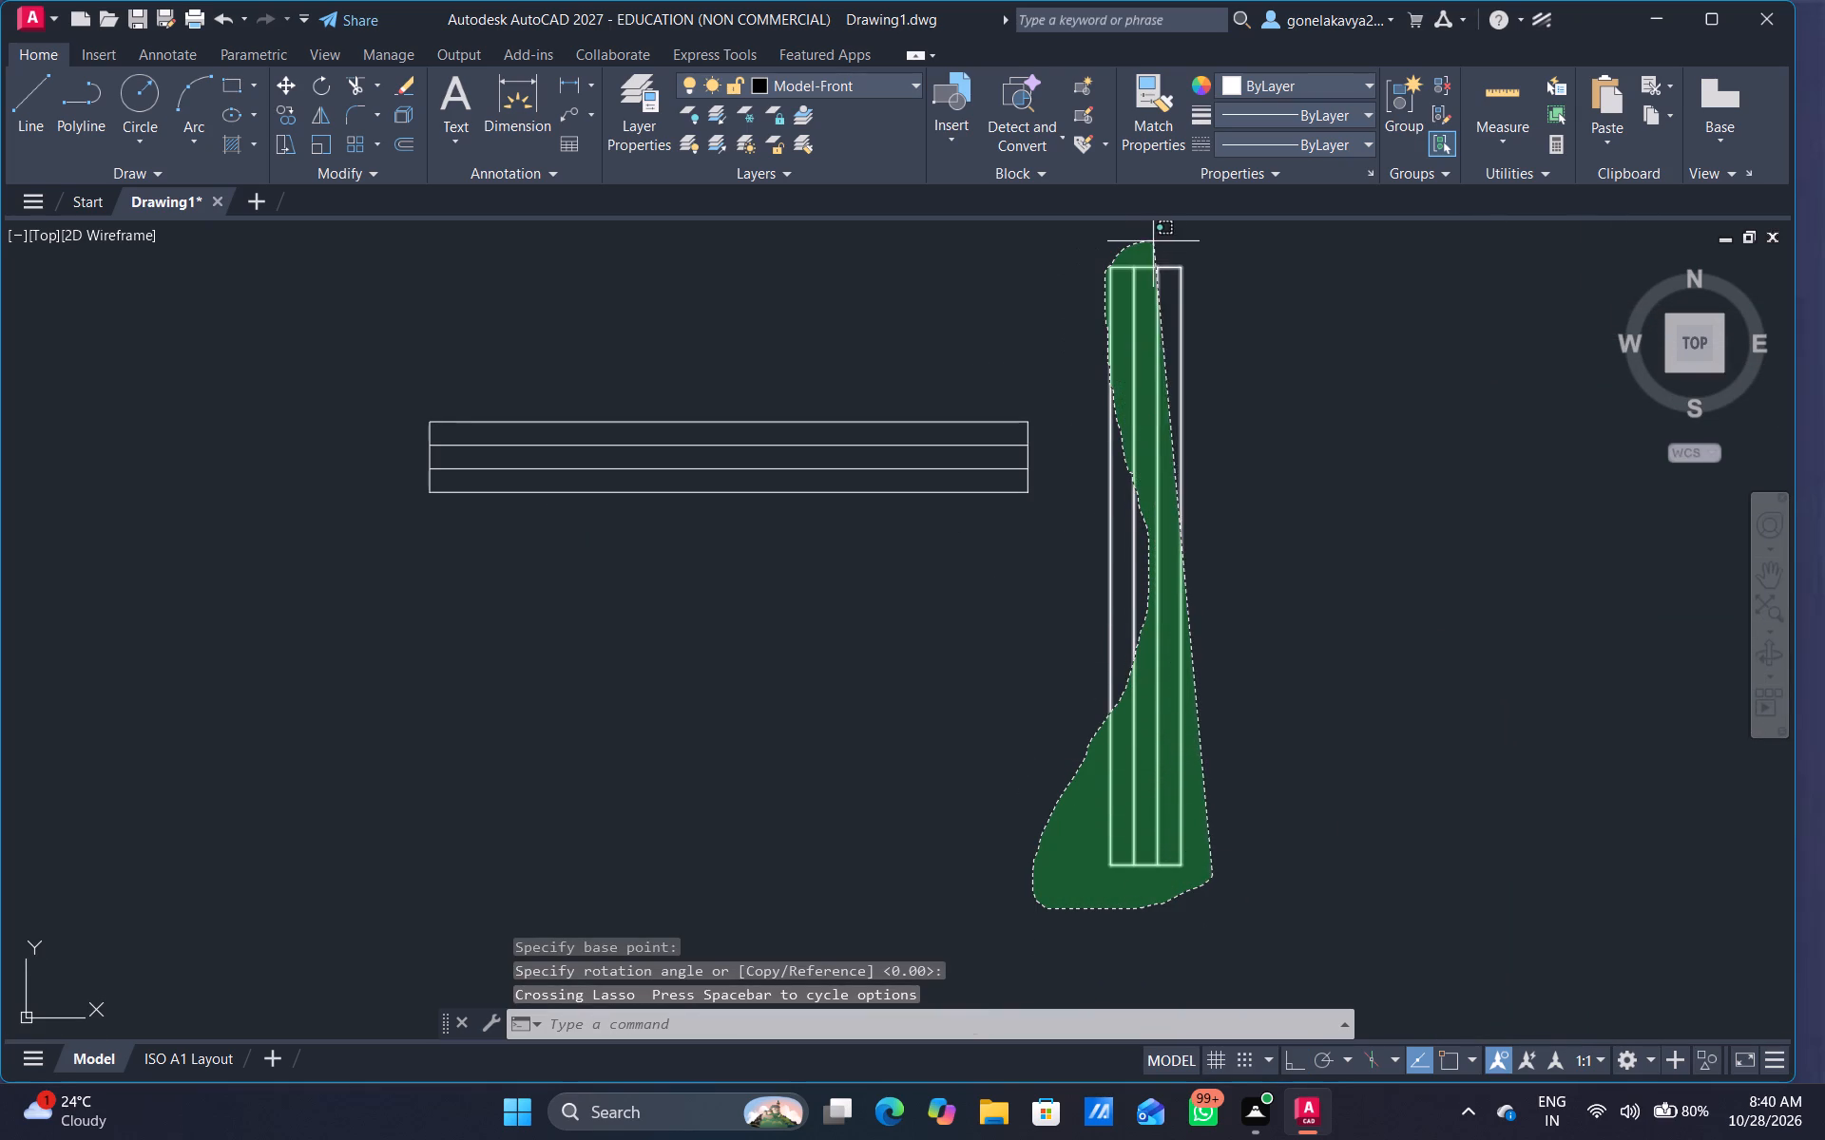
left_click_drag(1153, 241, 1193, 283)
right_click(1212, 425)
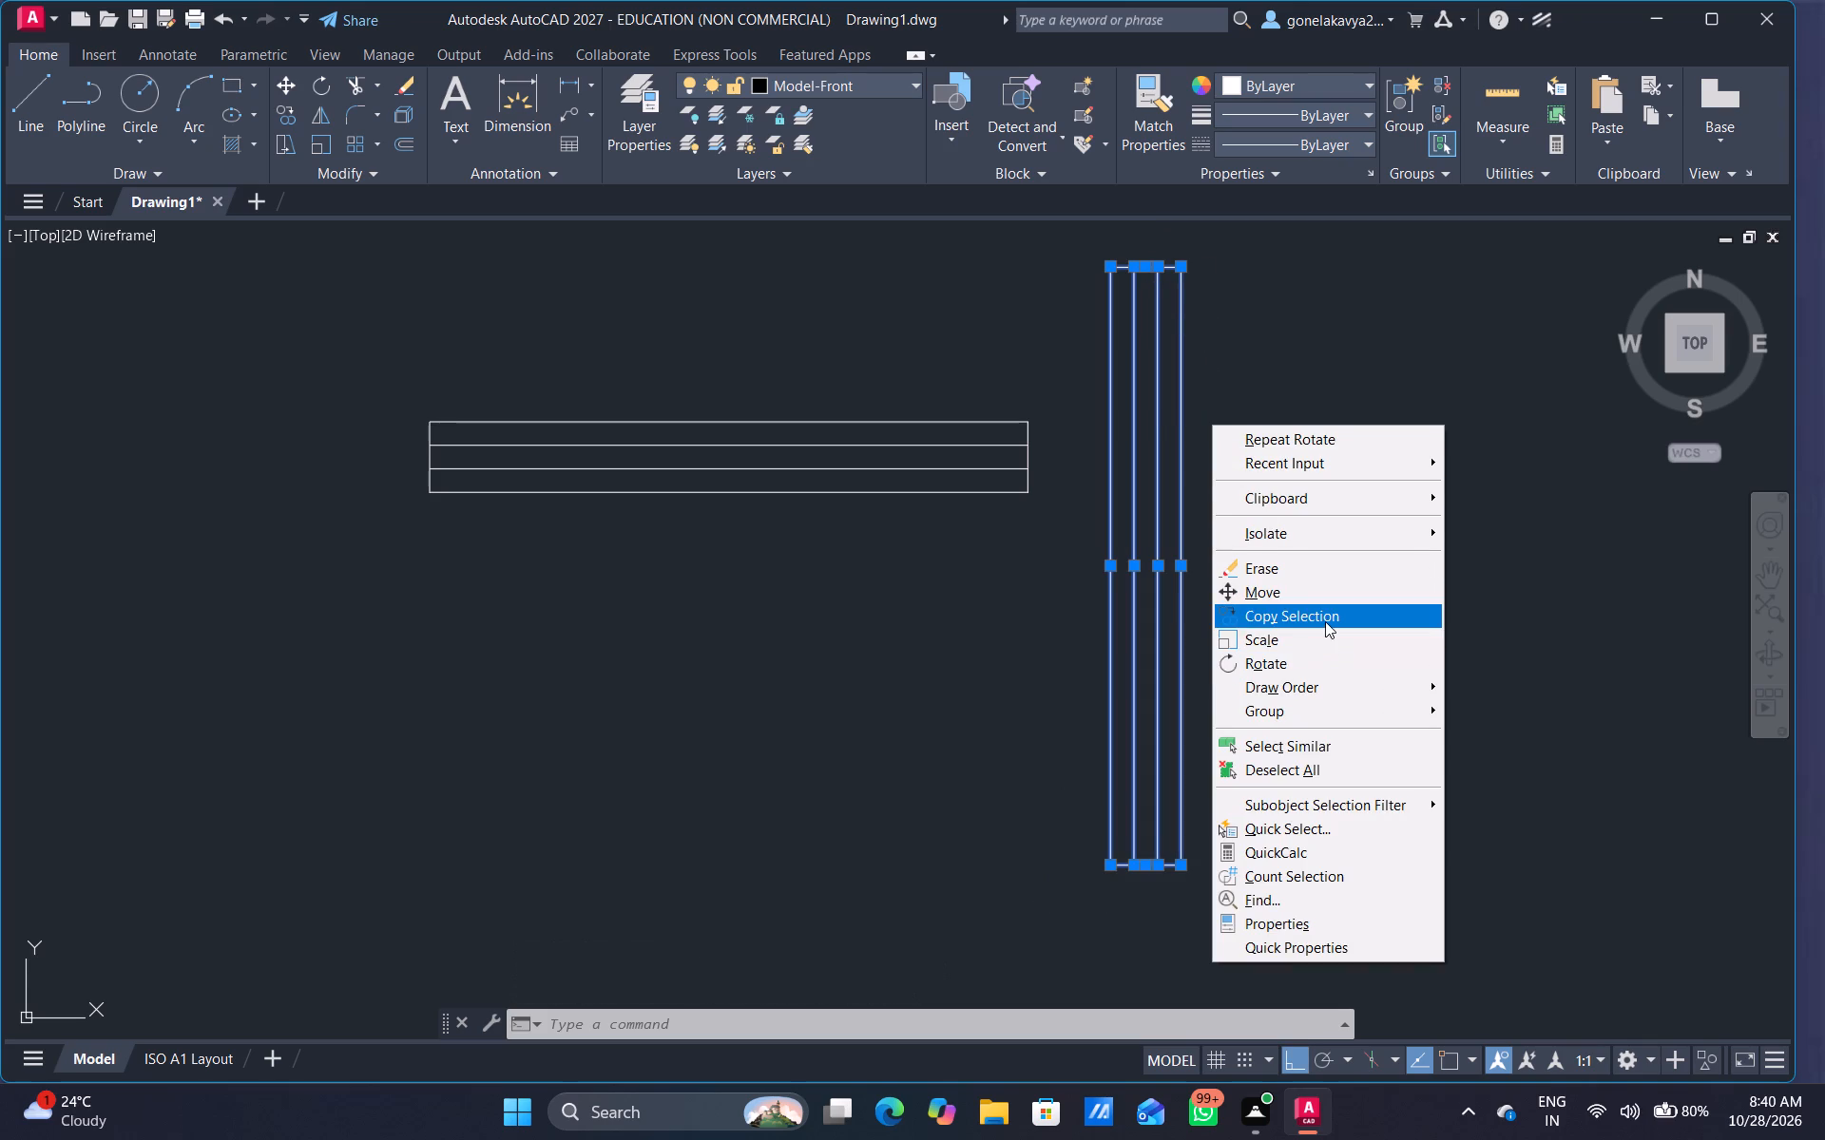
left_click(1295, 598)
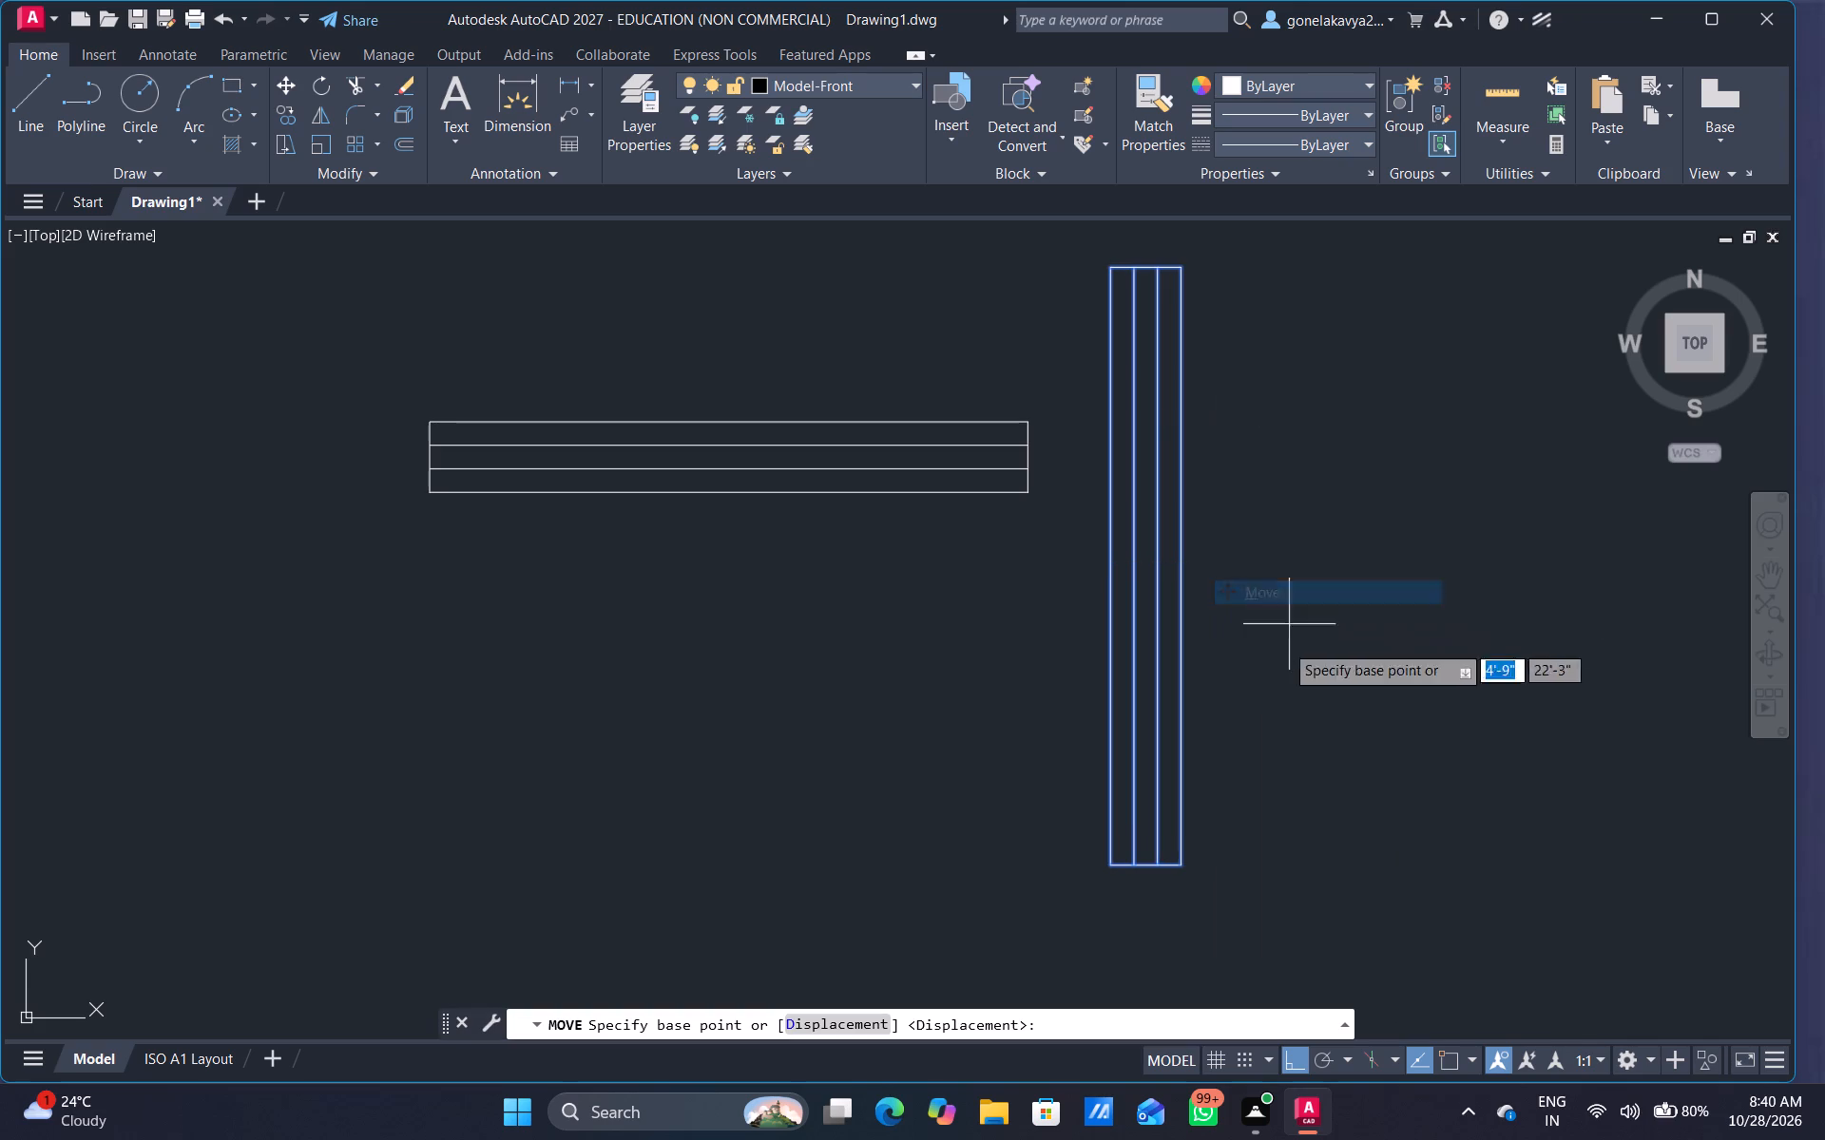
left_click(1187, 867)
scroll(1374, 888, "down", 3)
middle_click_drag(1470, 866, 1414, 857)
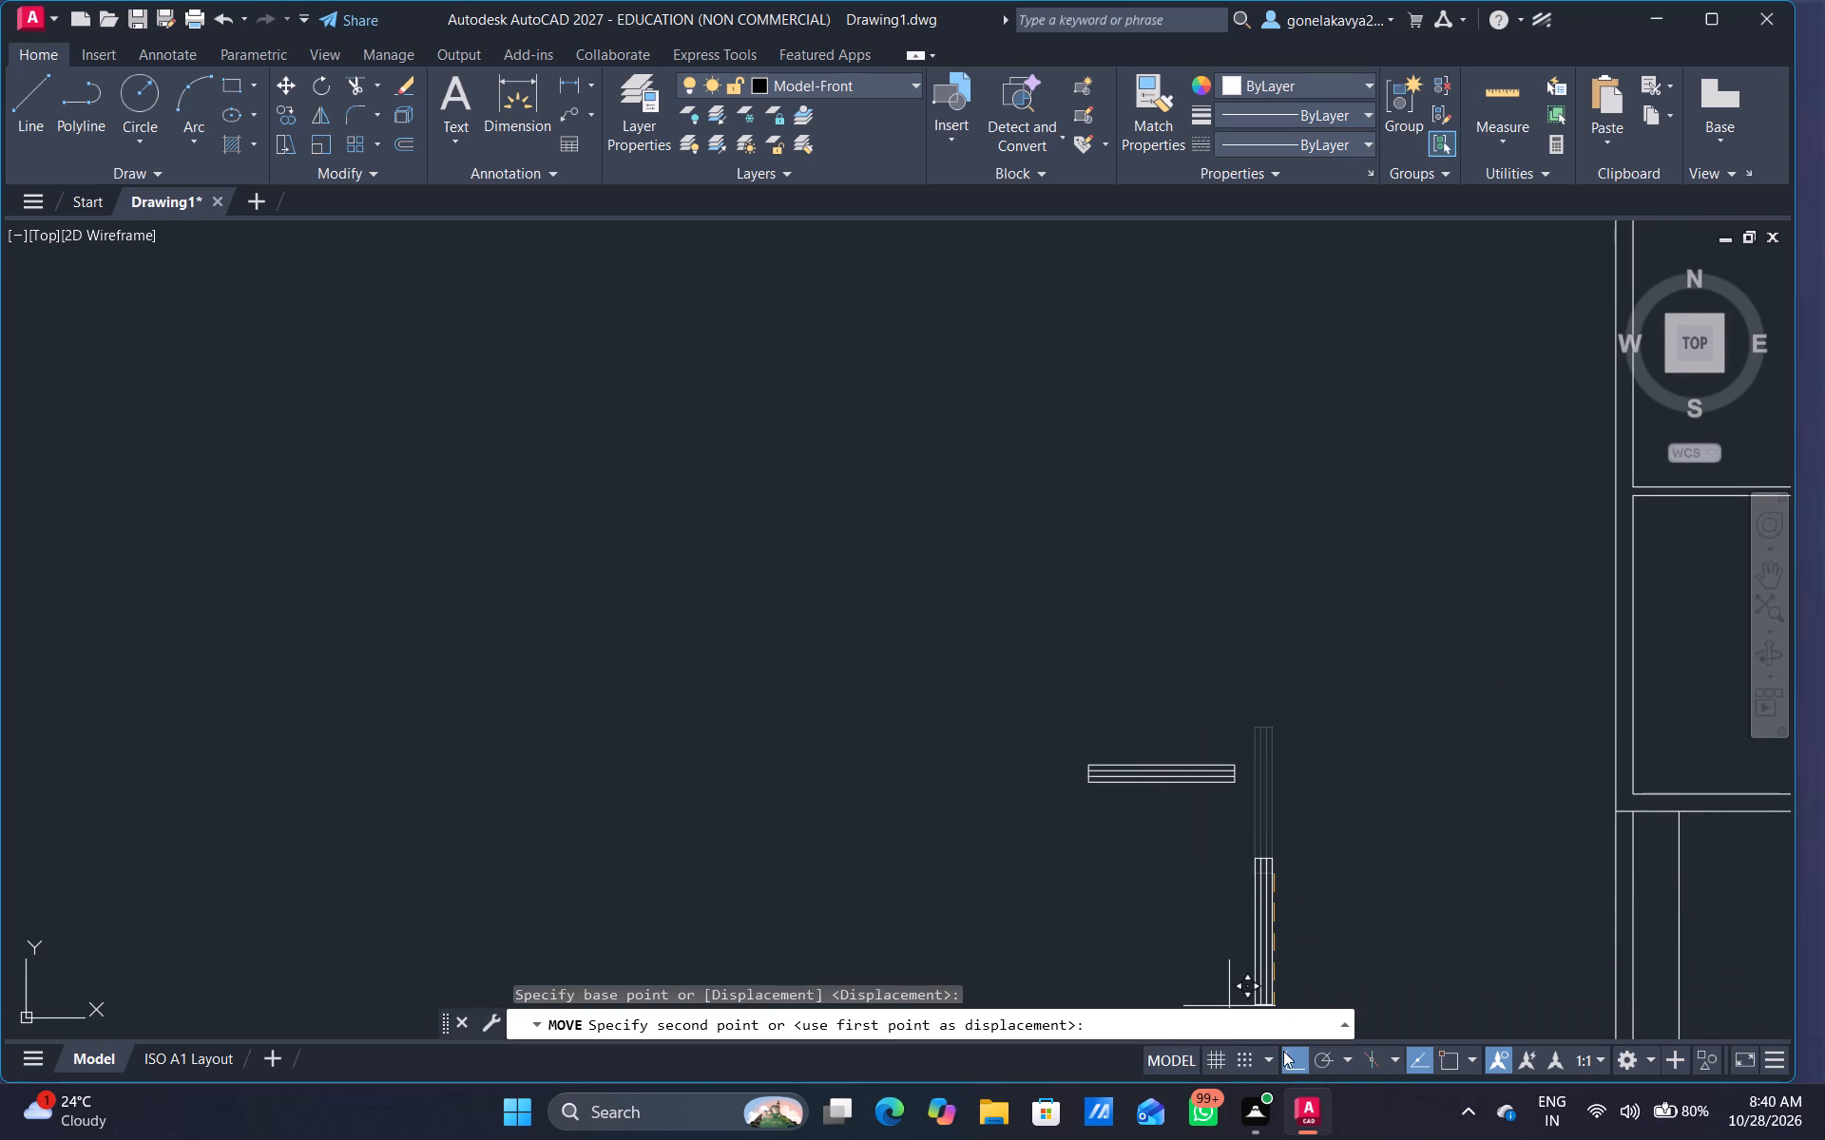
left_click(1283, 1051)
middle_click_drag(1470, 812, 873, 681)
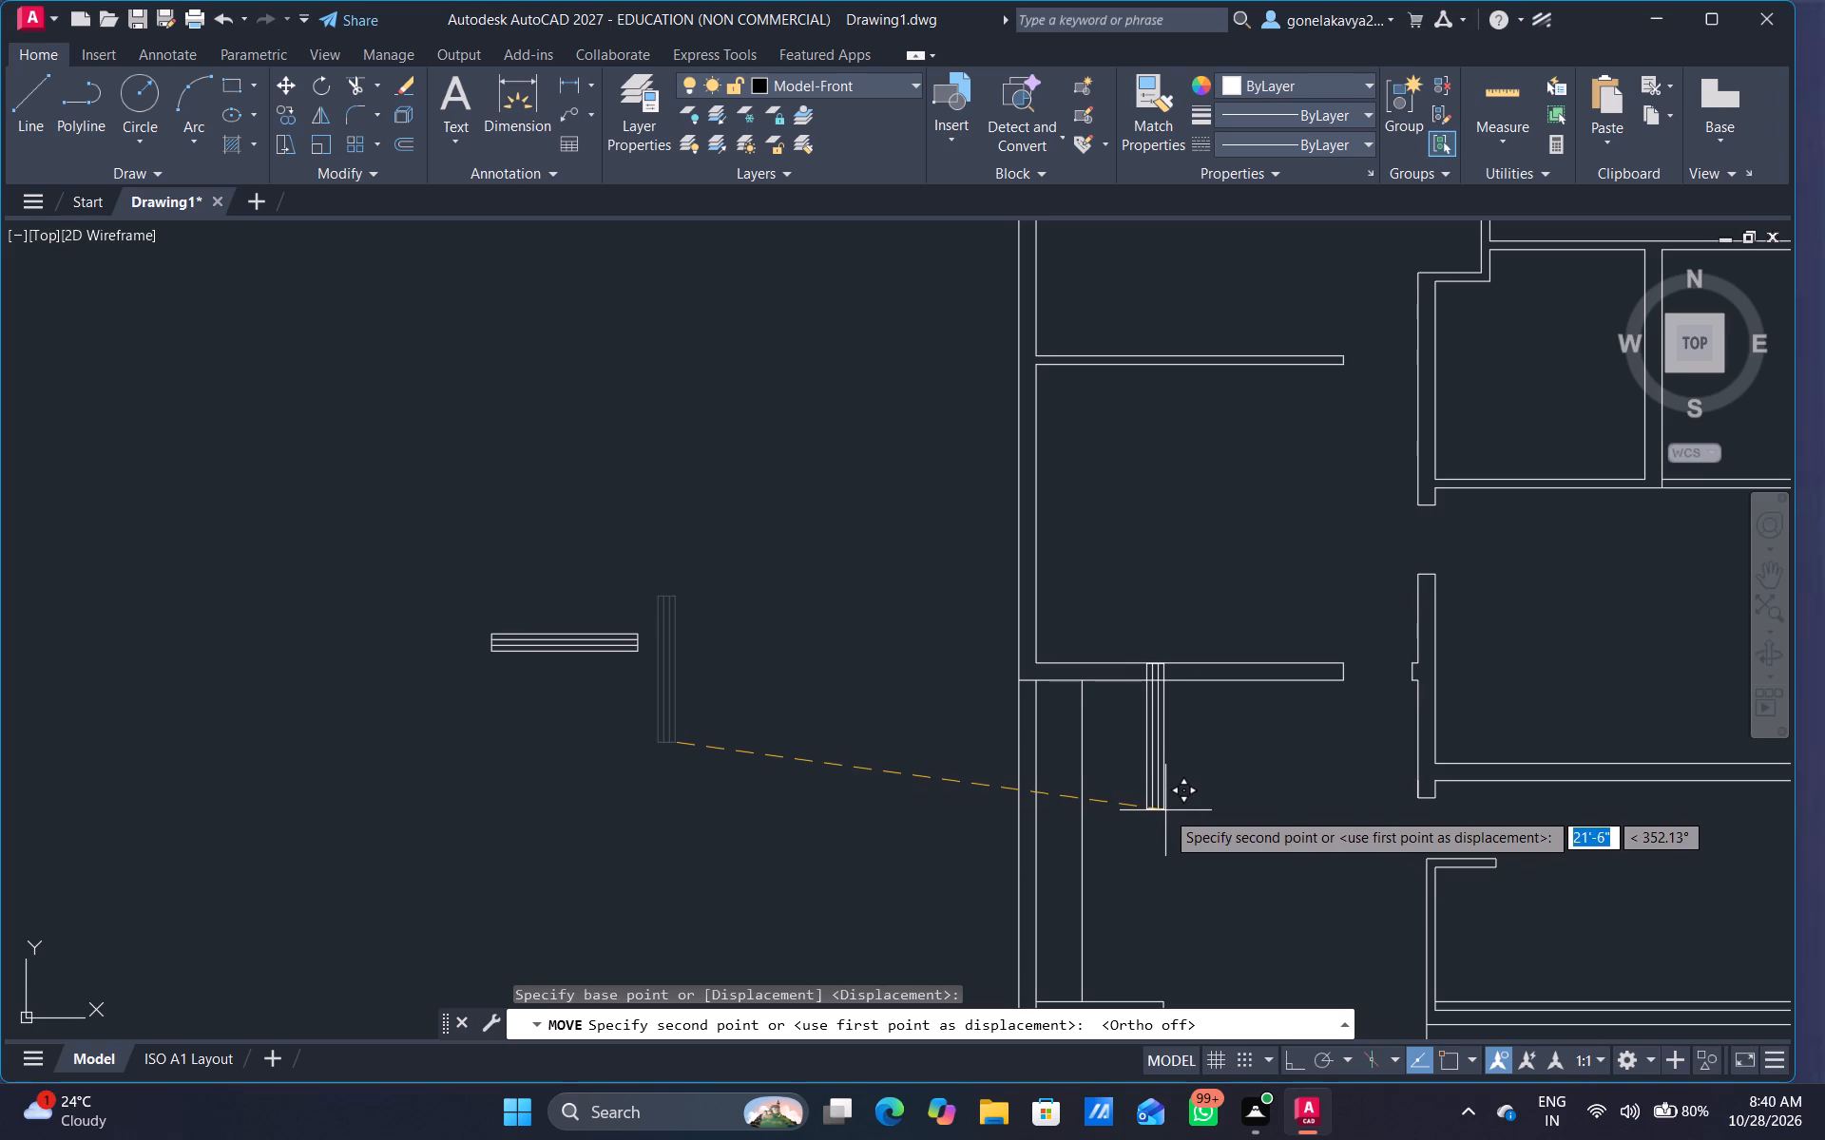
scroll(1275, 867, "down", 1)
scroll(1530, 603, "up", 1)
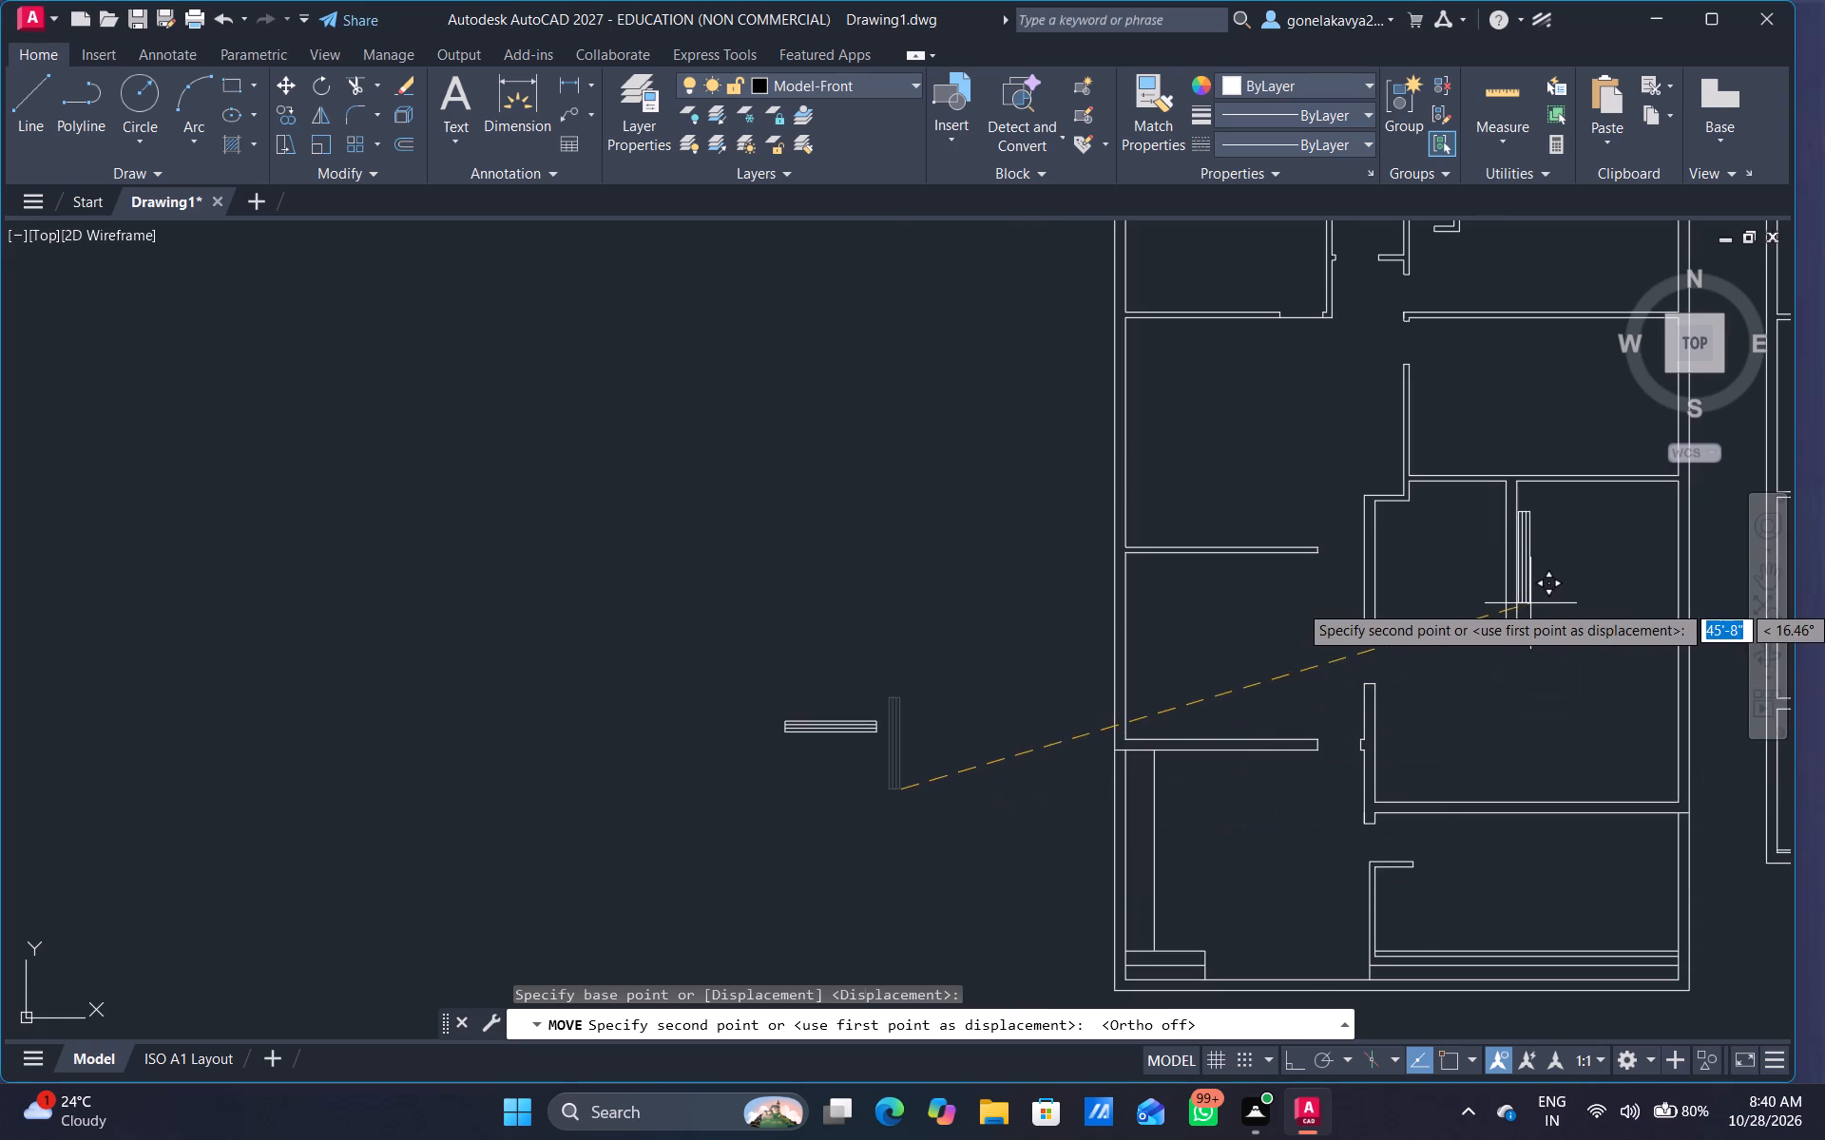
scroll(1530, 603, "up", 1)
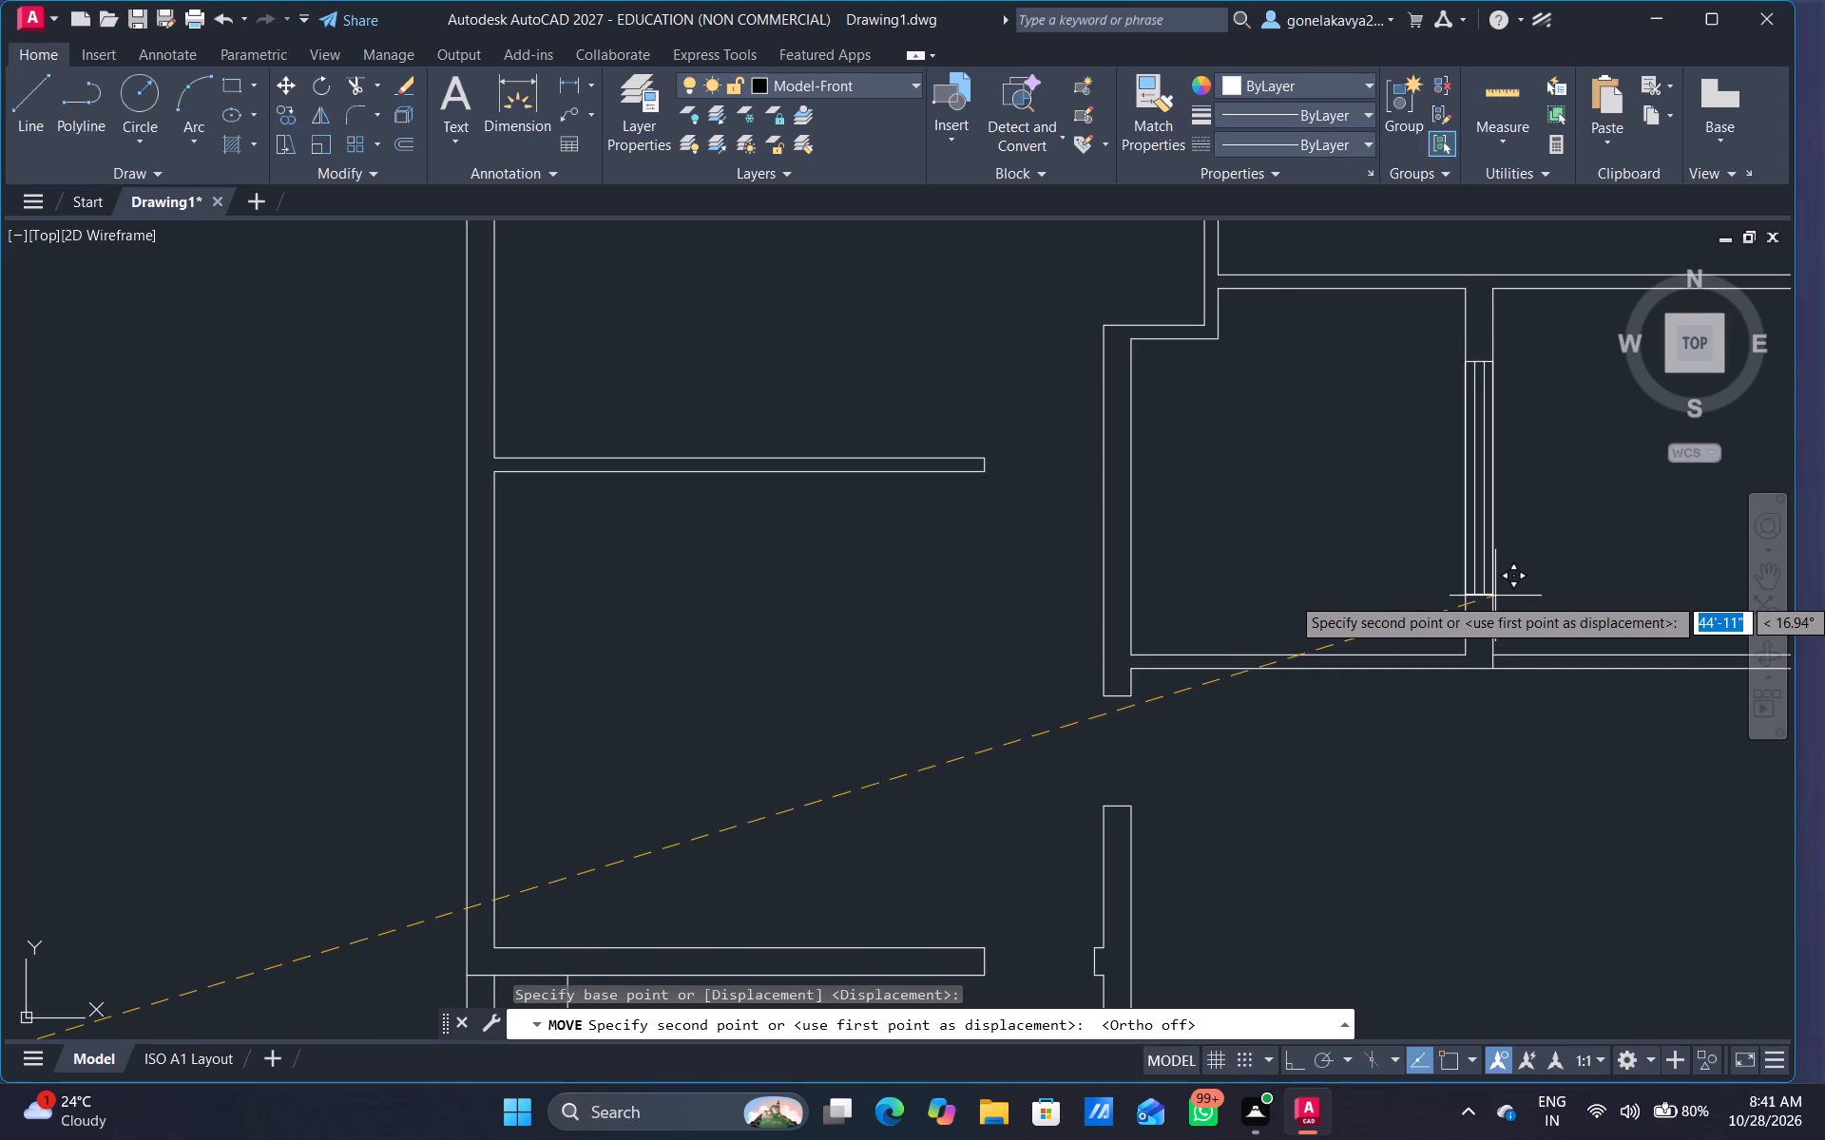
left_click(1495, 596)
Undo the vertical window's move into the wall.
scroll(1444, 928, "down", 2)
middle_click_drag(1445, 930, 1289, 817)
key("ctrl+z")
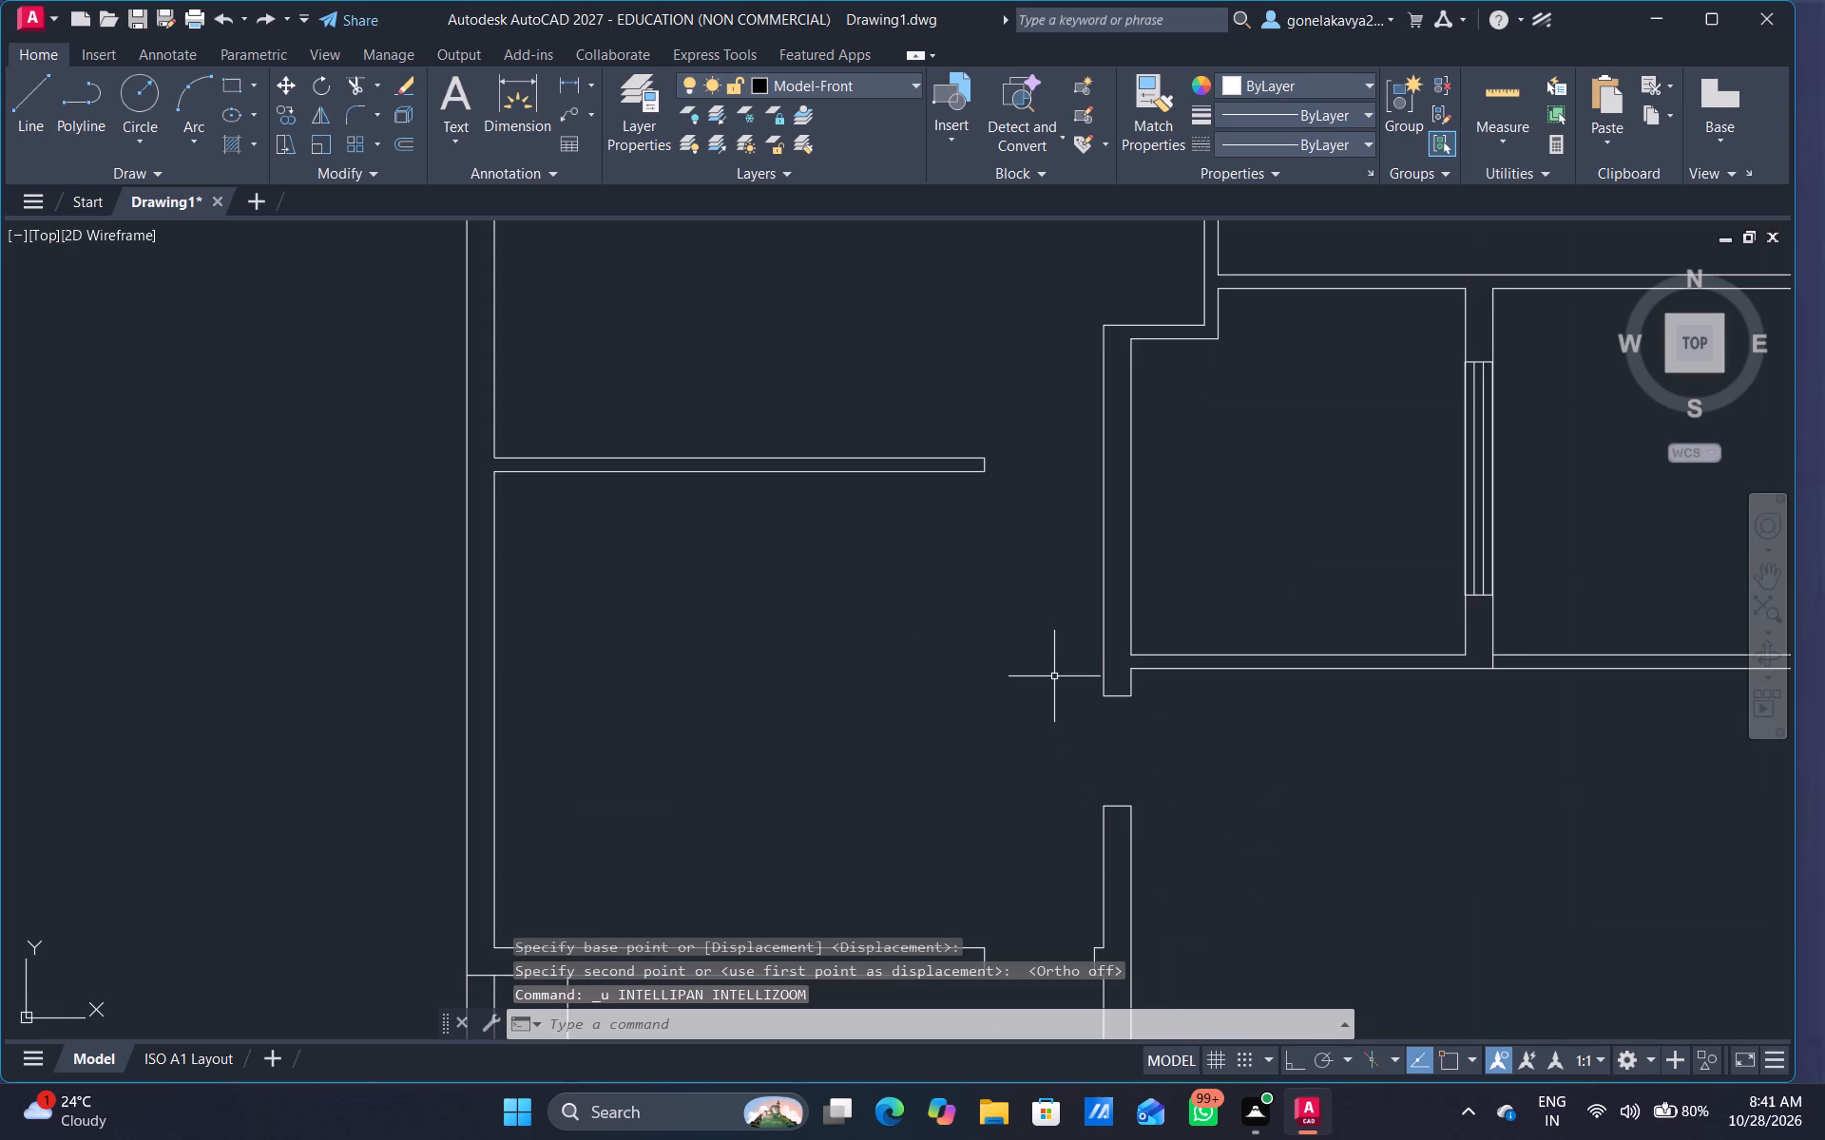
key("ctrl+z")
Copy the whole vertical window from its southeast corner into the wall between the larger plan's two small middle rooms, with Ortho off.
scroll(893, 640, "down", 2)
scroll(941, 624, "up", 3)
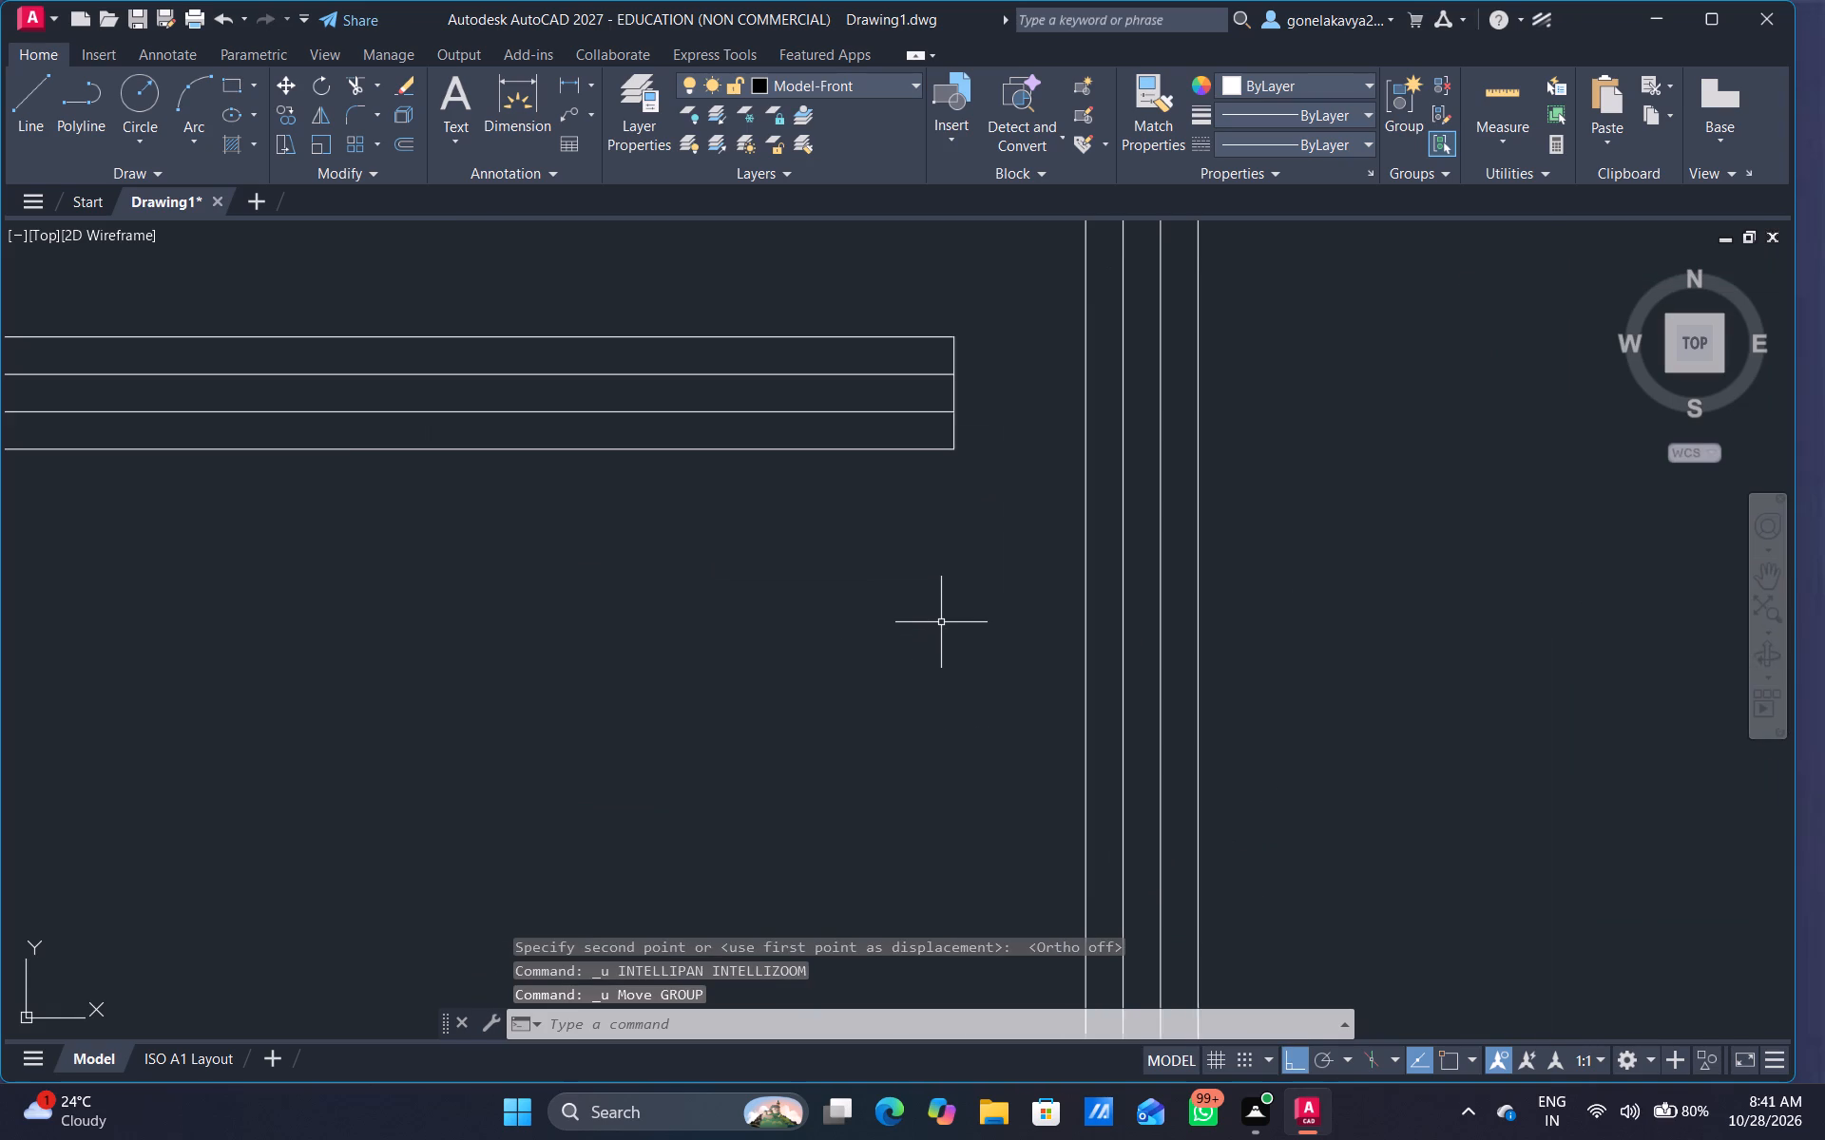
scroll(941, 622, "down", 3)
scroll(988, 747, "up", 2)
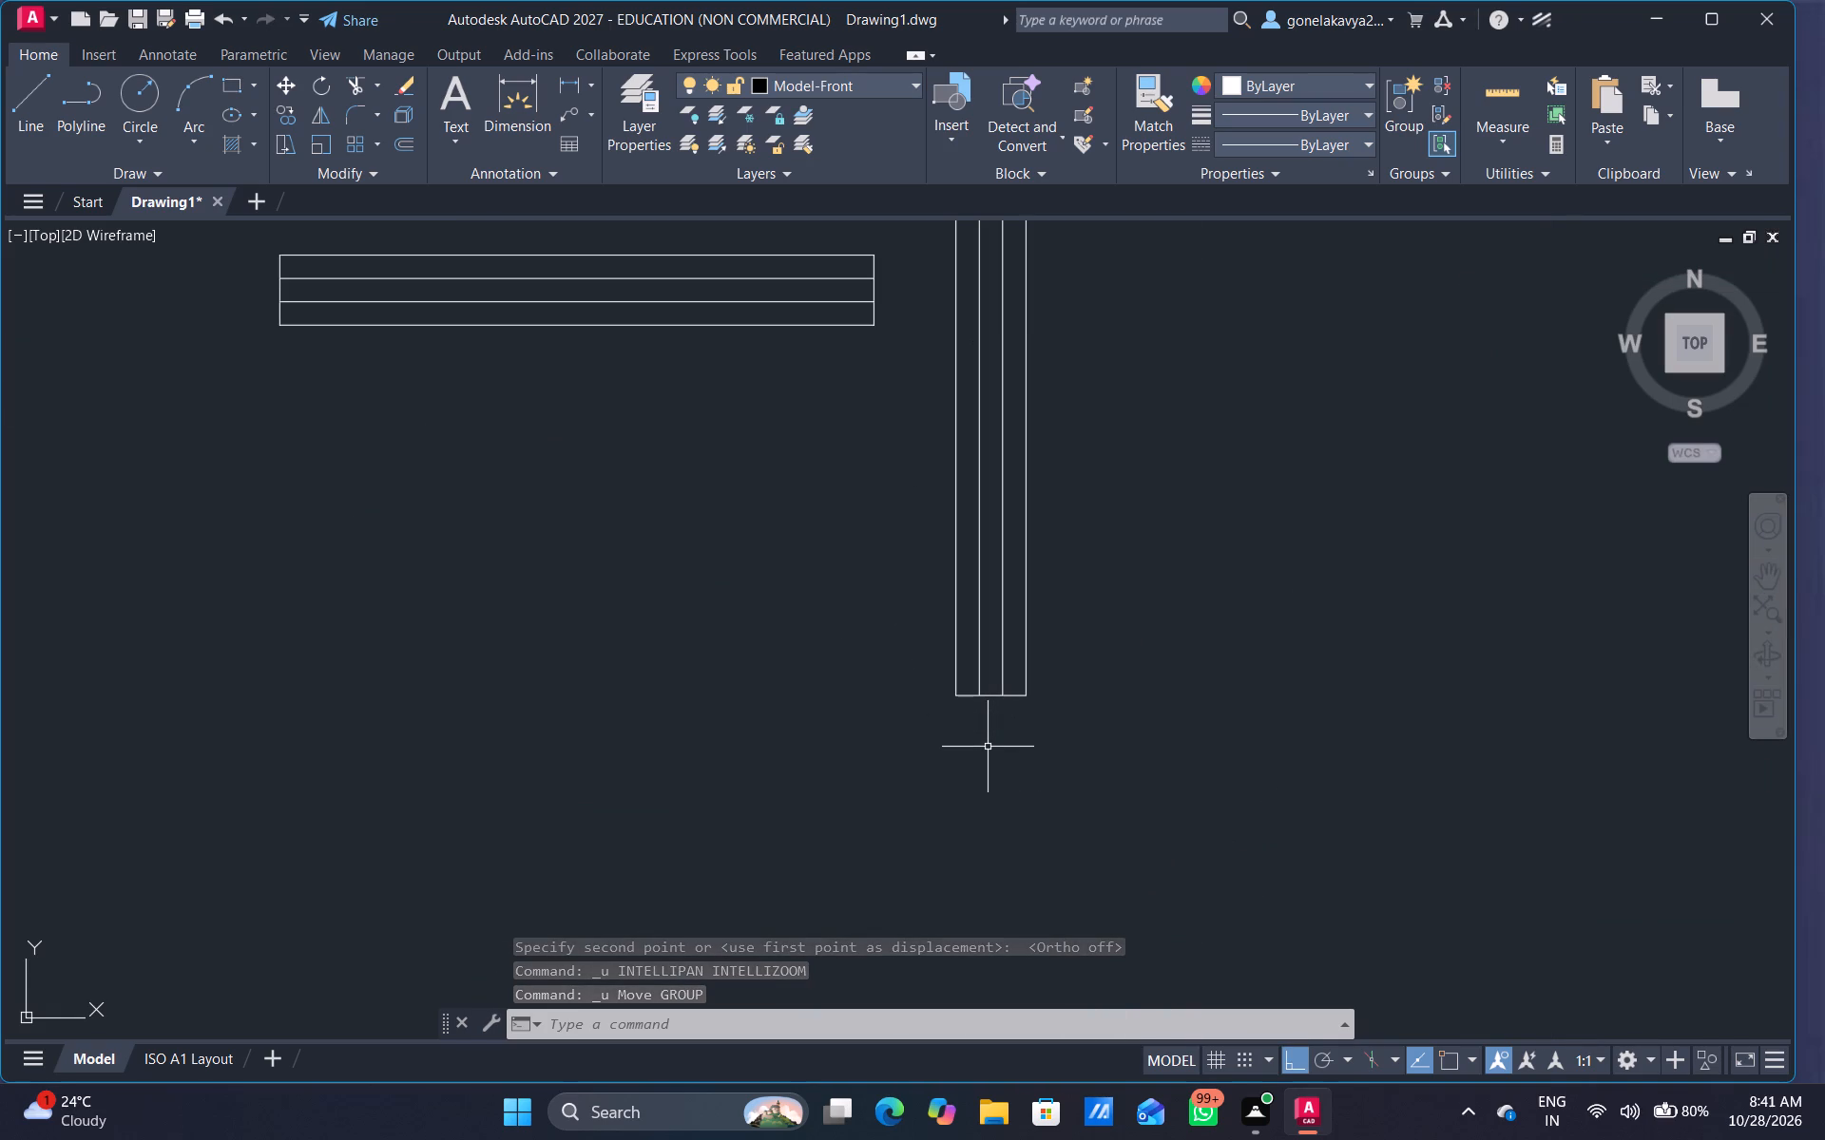
scroll(1017, 743, "down", 1)
middle_click_drag(1070, 734, 1017, 843)
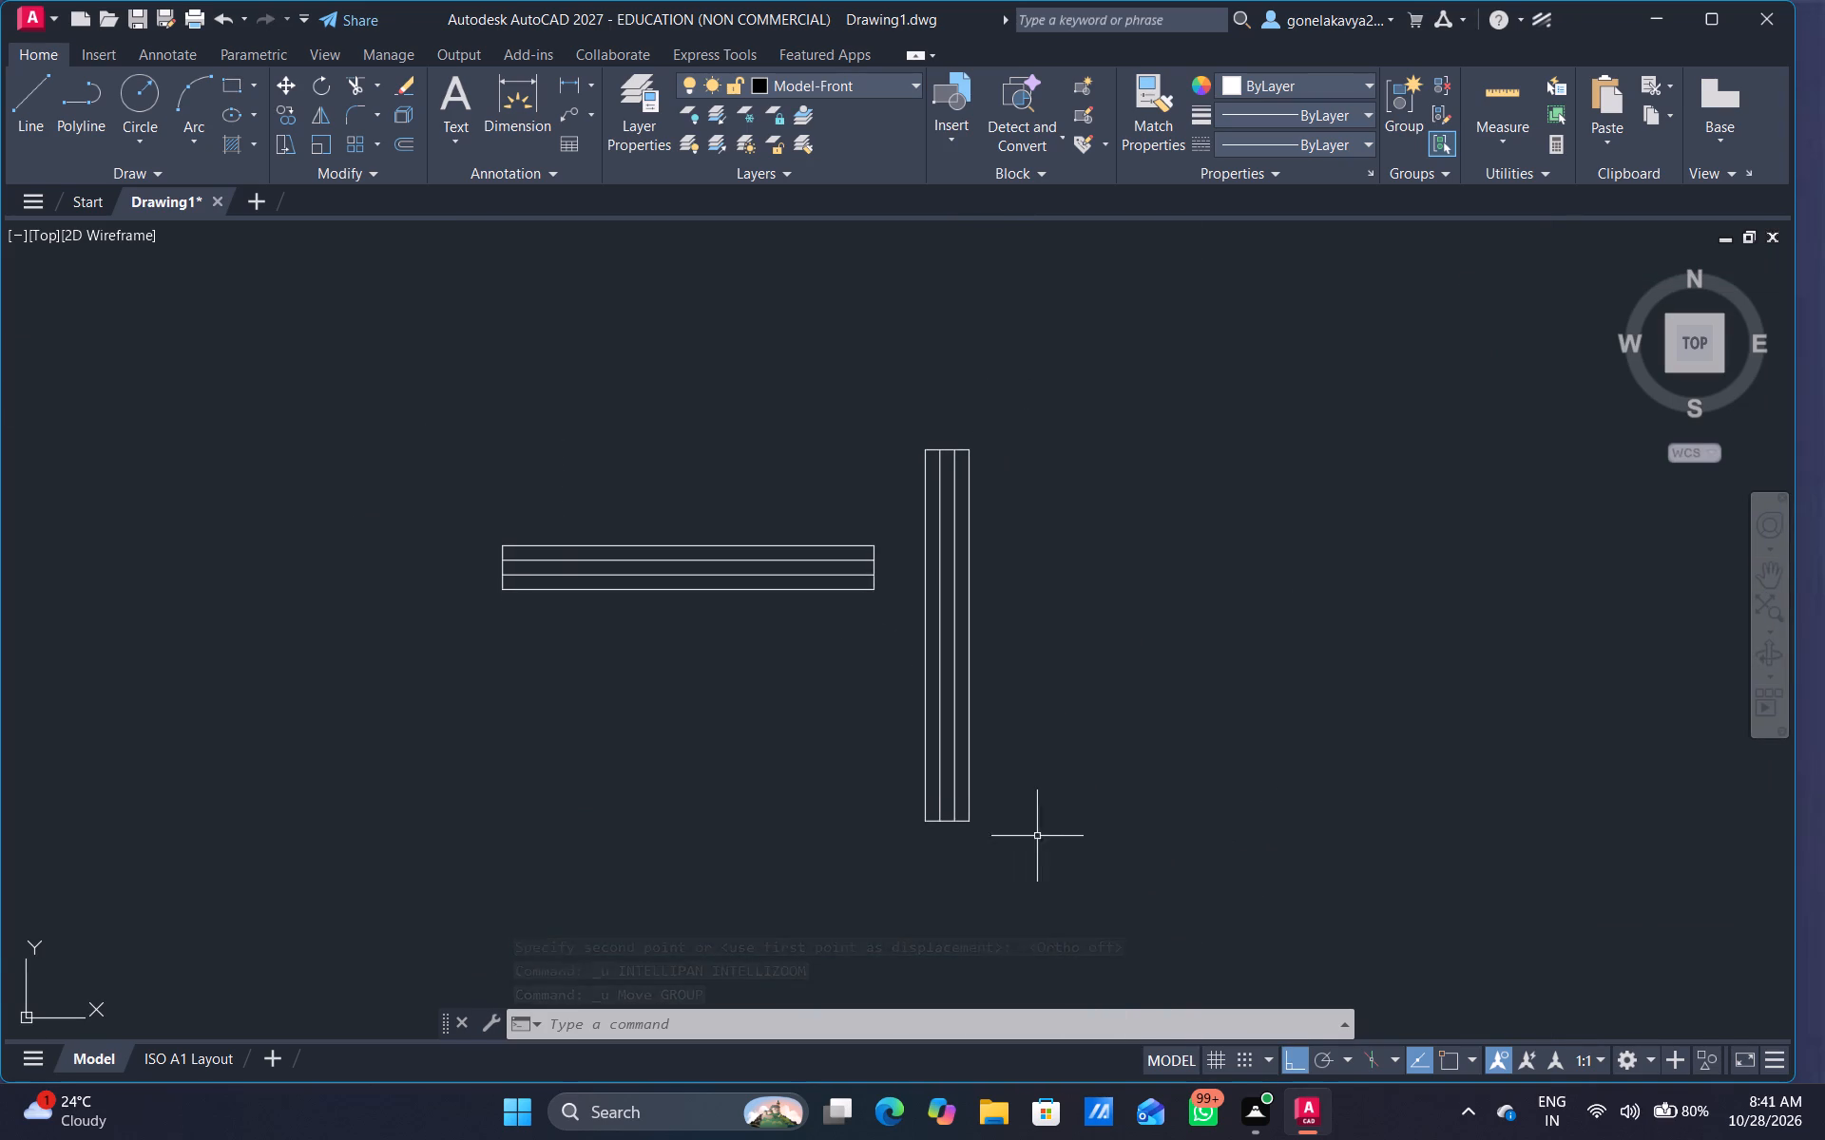
left_click_drag(1037, 839, 938, 496)
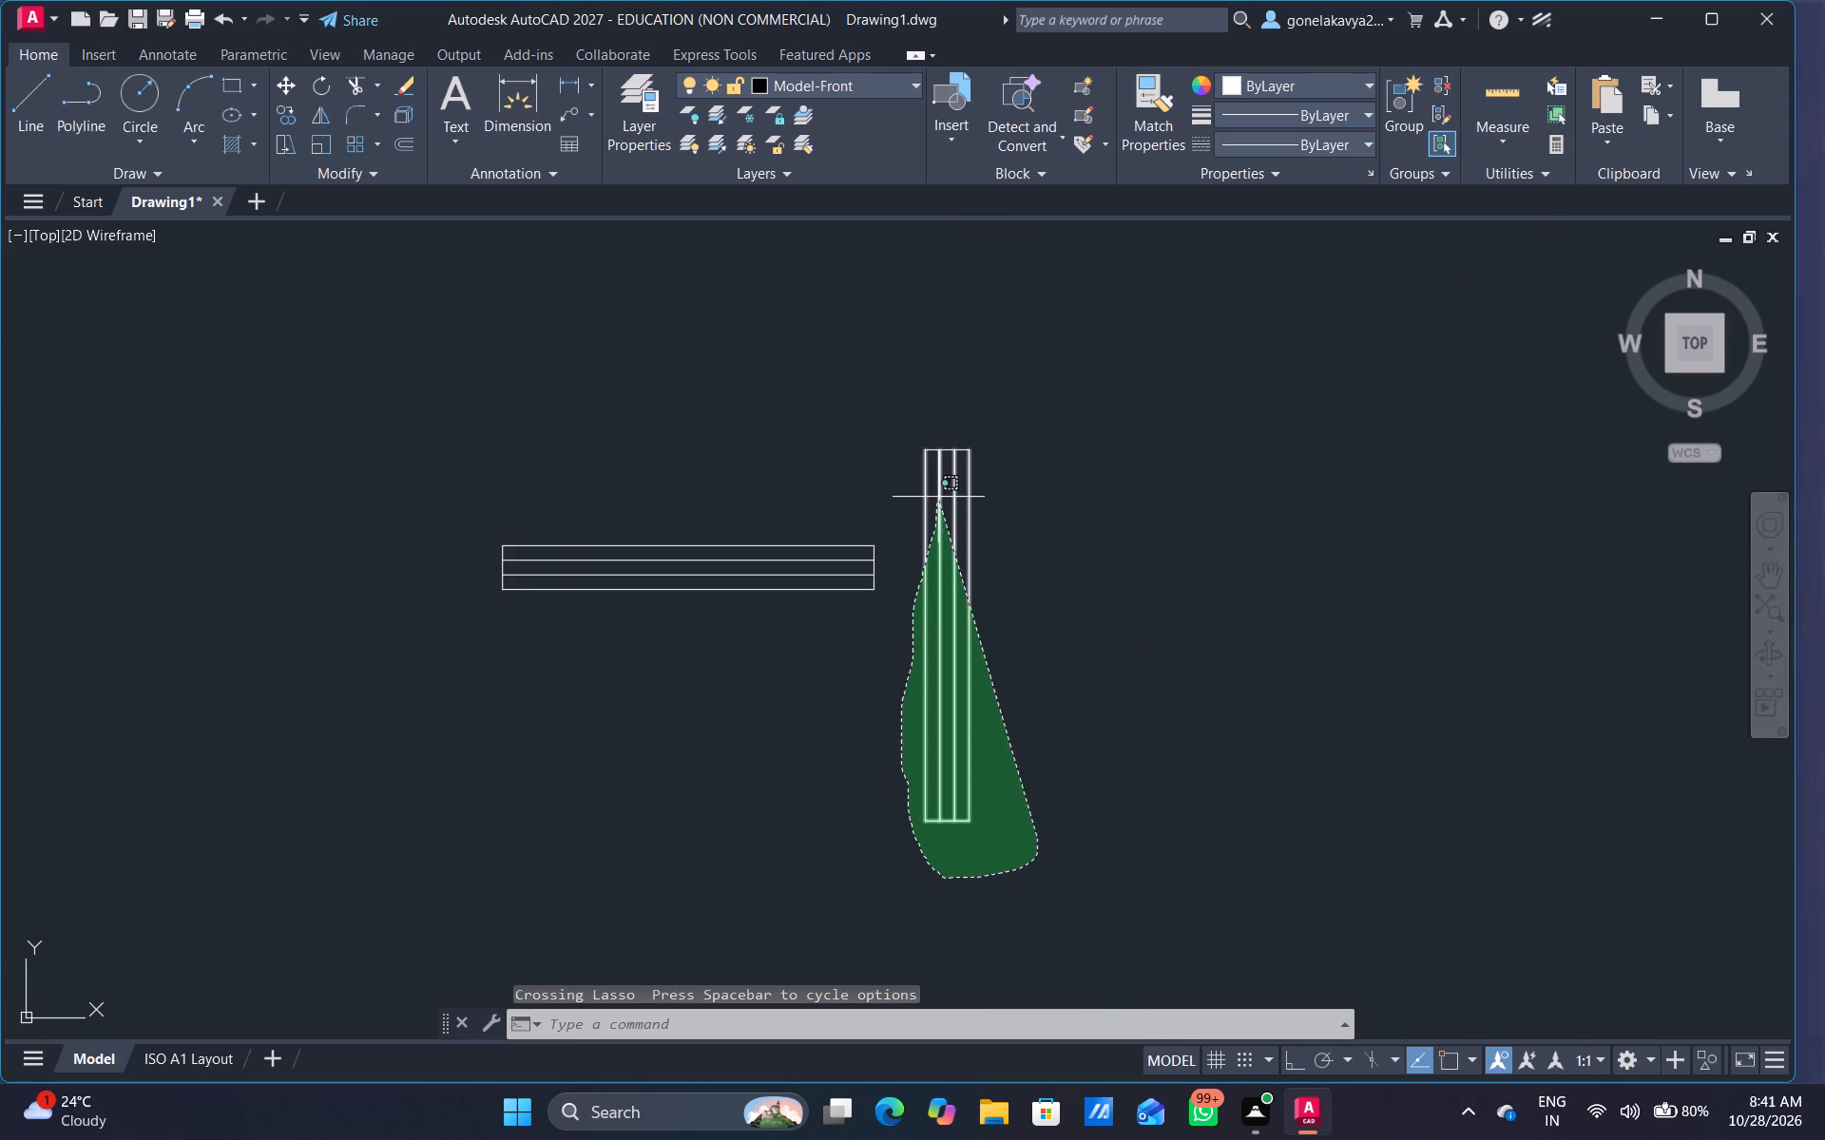
left_click_drag(938, 496, 977, 402)
right_click(978, 402)
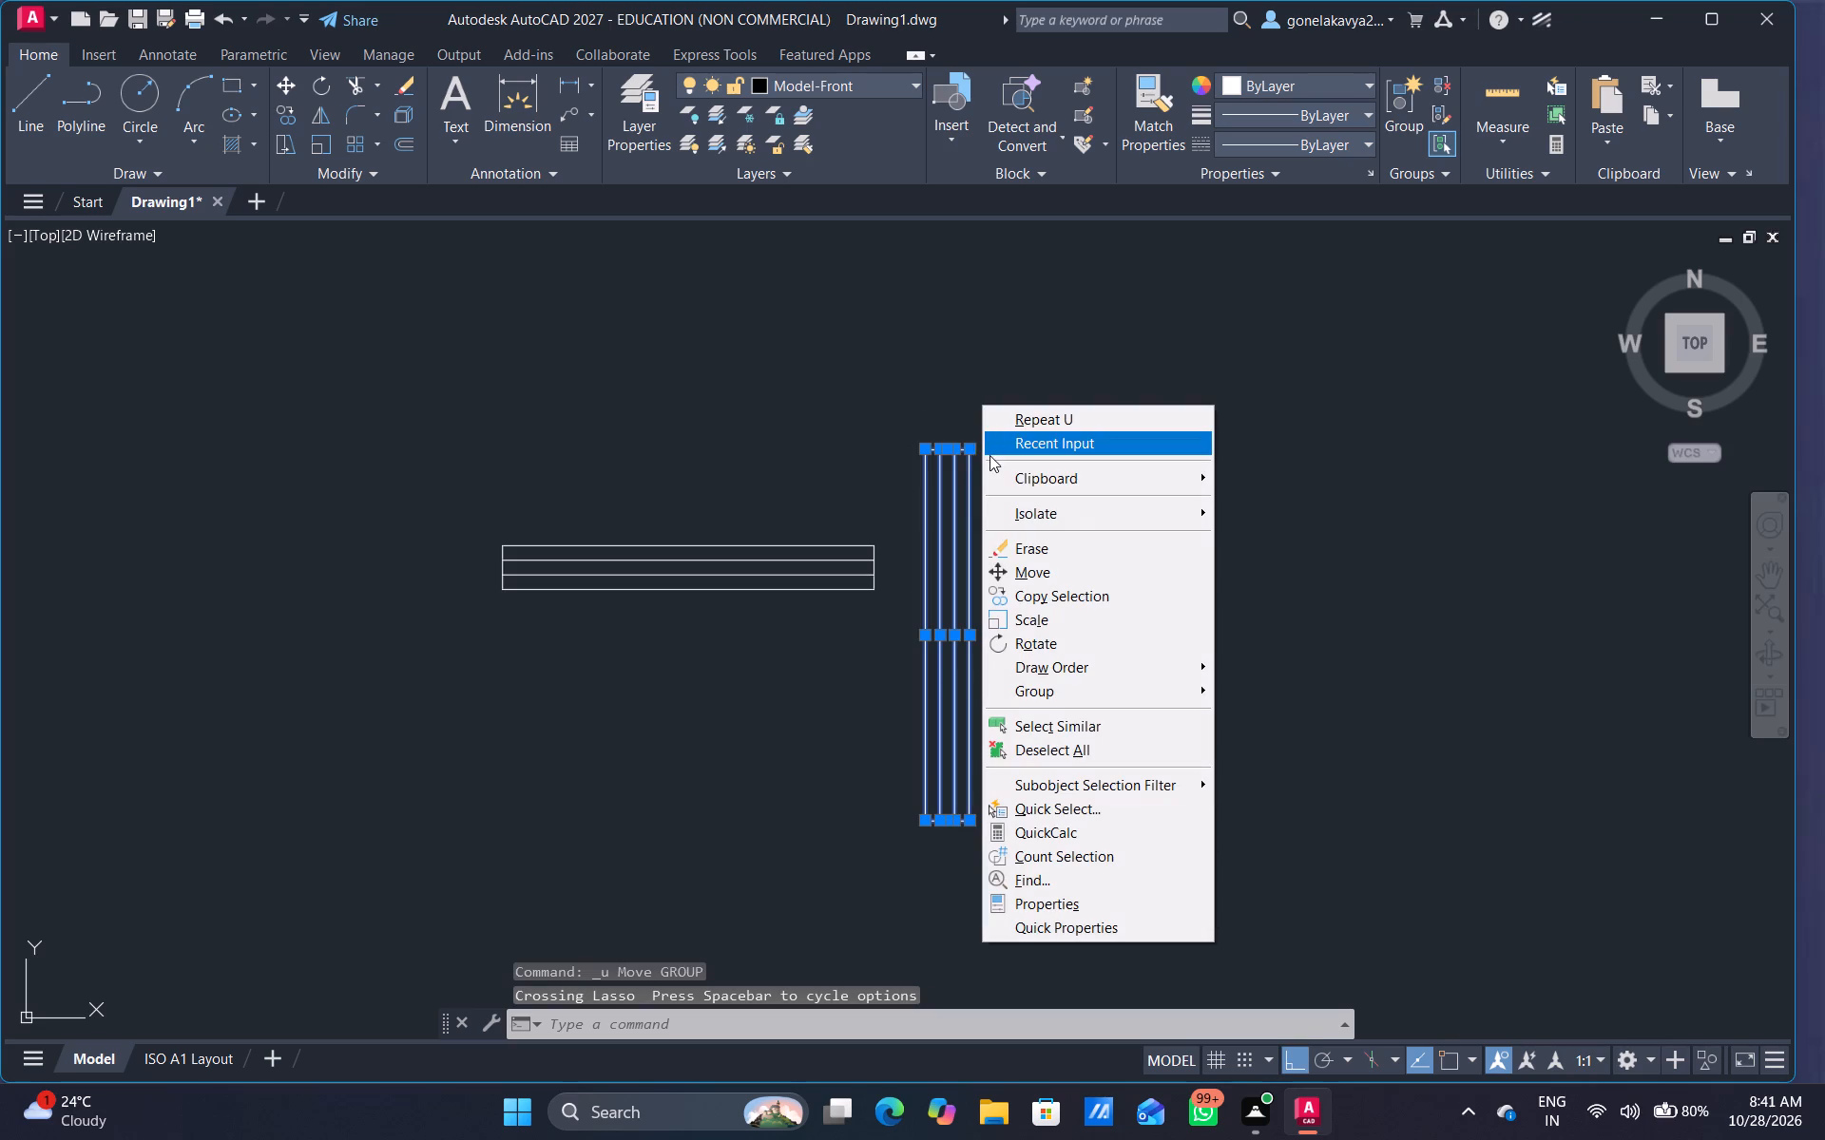
left_click(1065, 589)
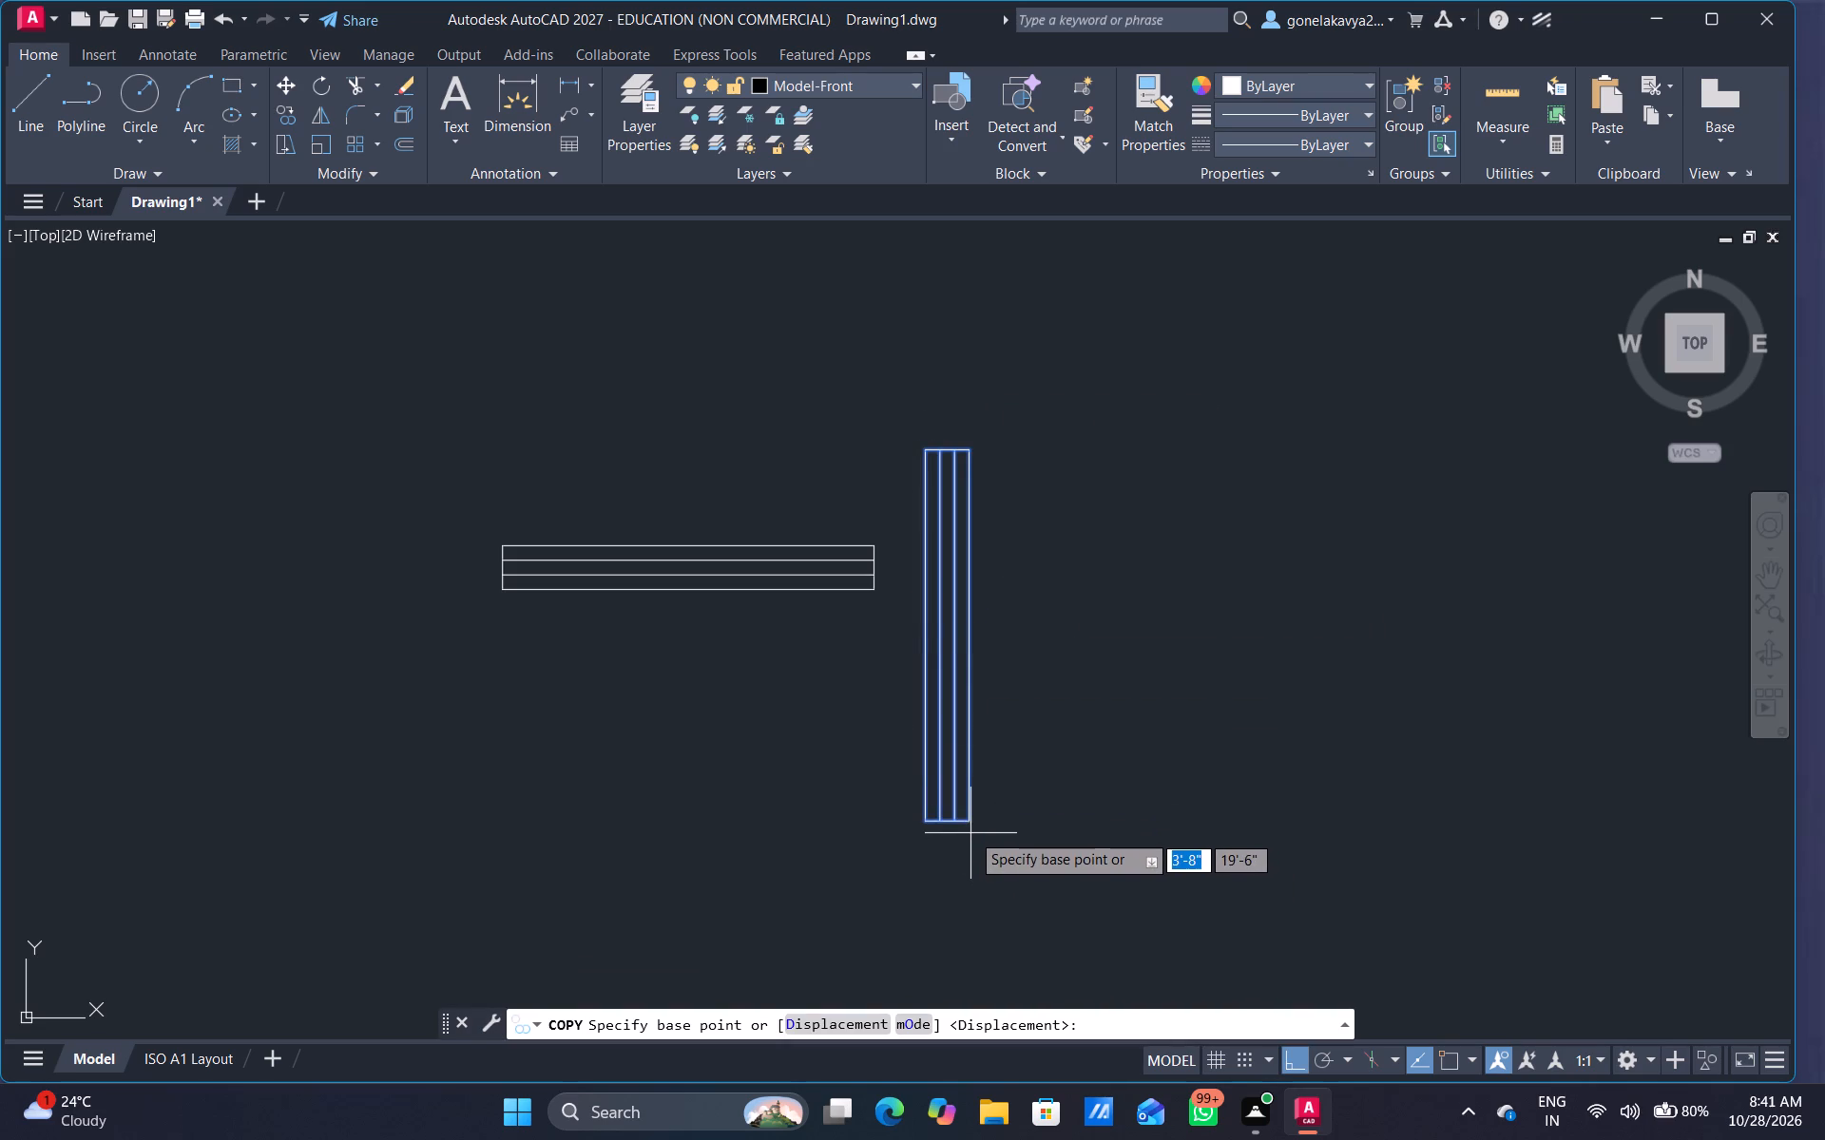
left_click(970, 827)
scroll(1288, 831, "down", 4)
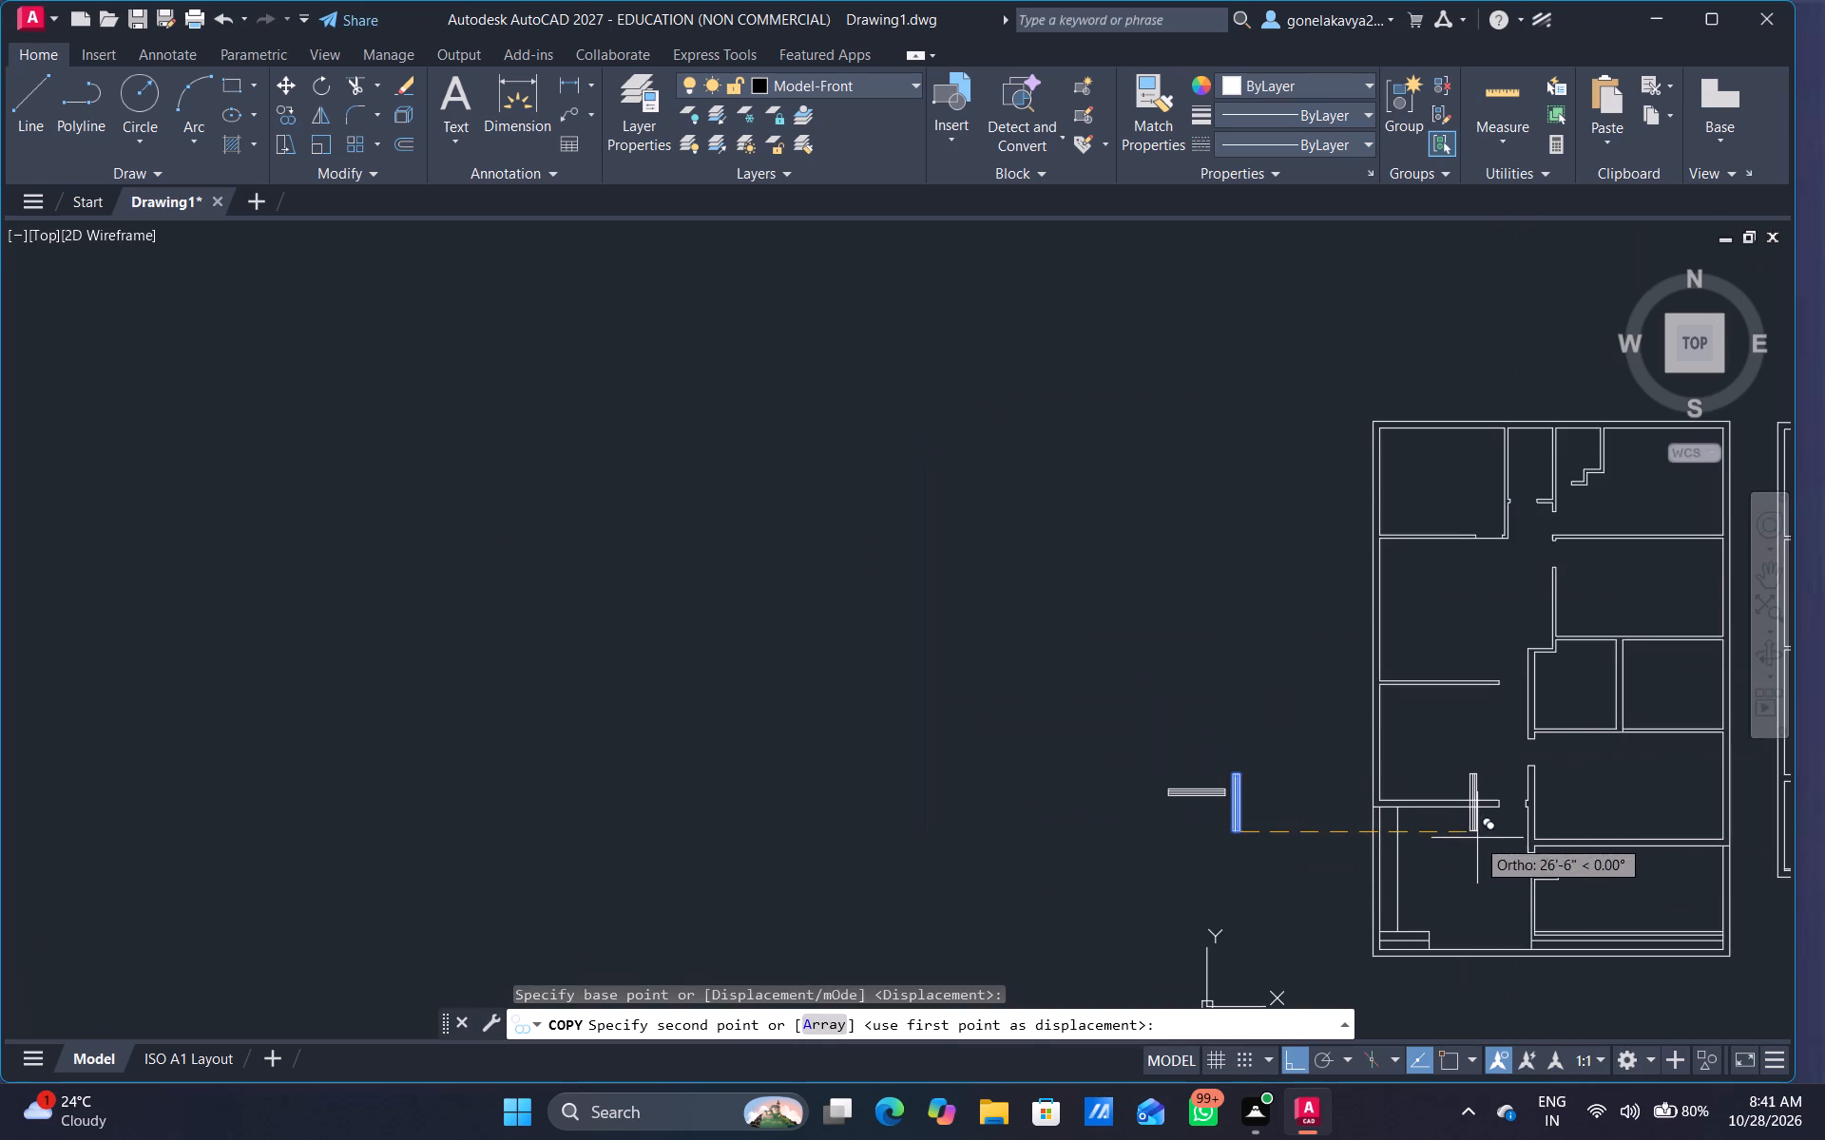
left_click(1300, 1063)
scroll(1546, 711, "up", 3)
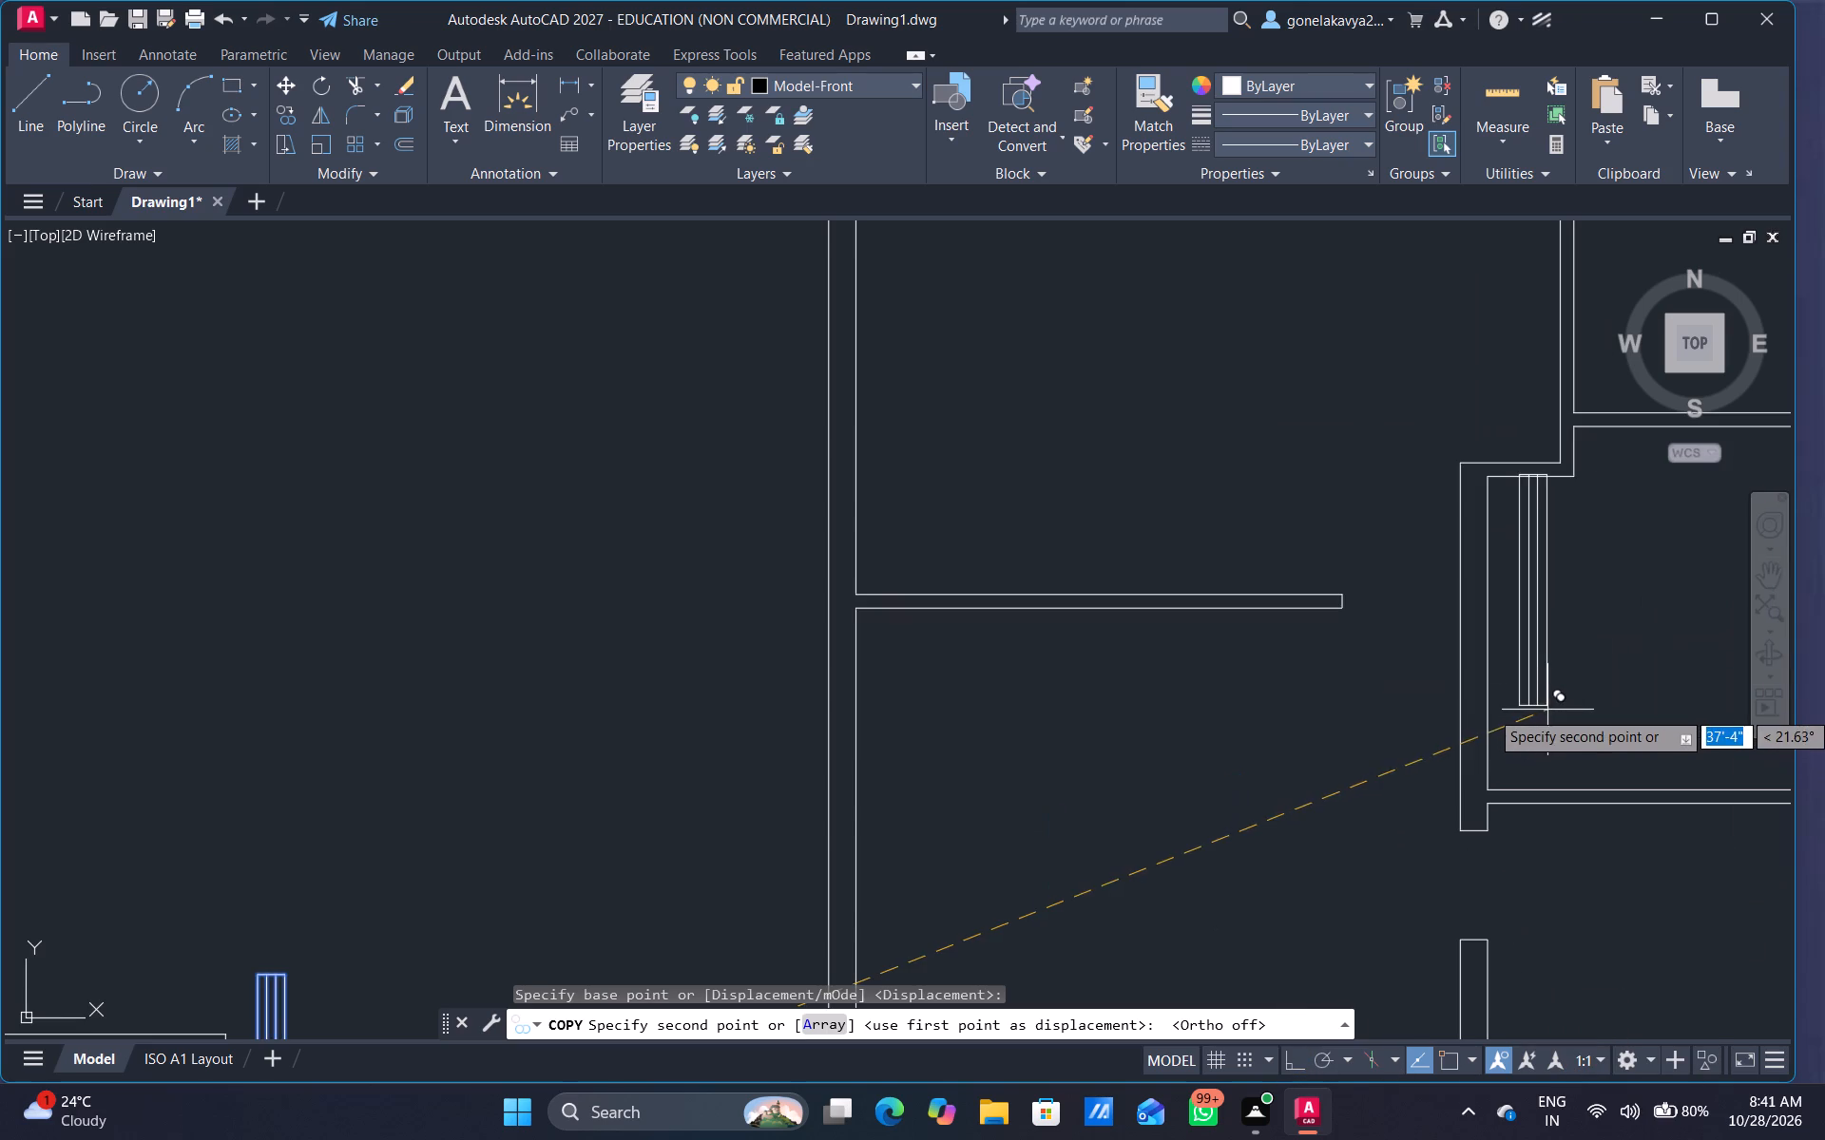
middle_click_drag(1550, 710, 841, 731)
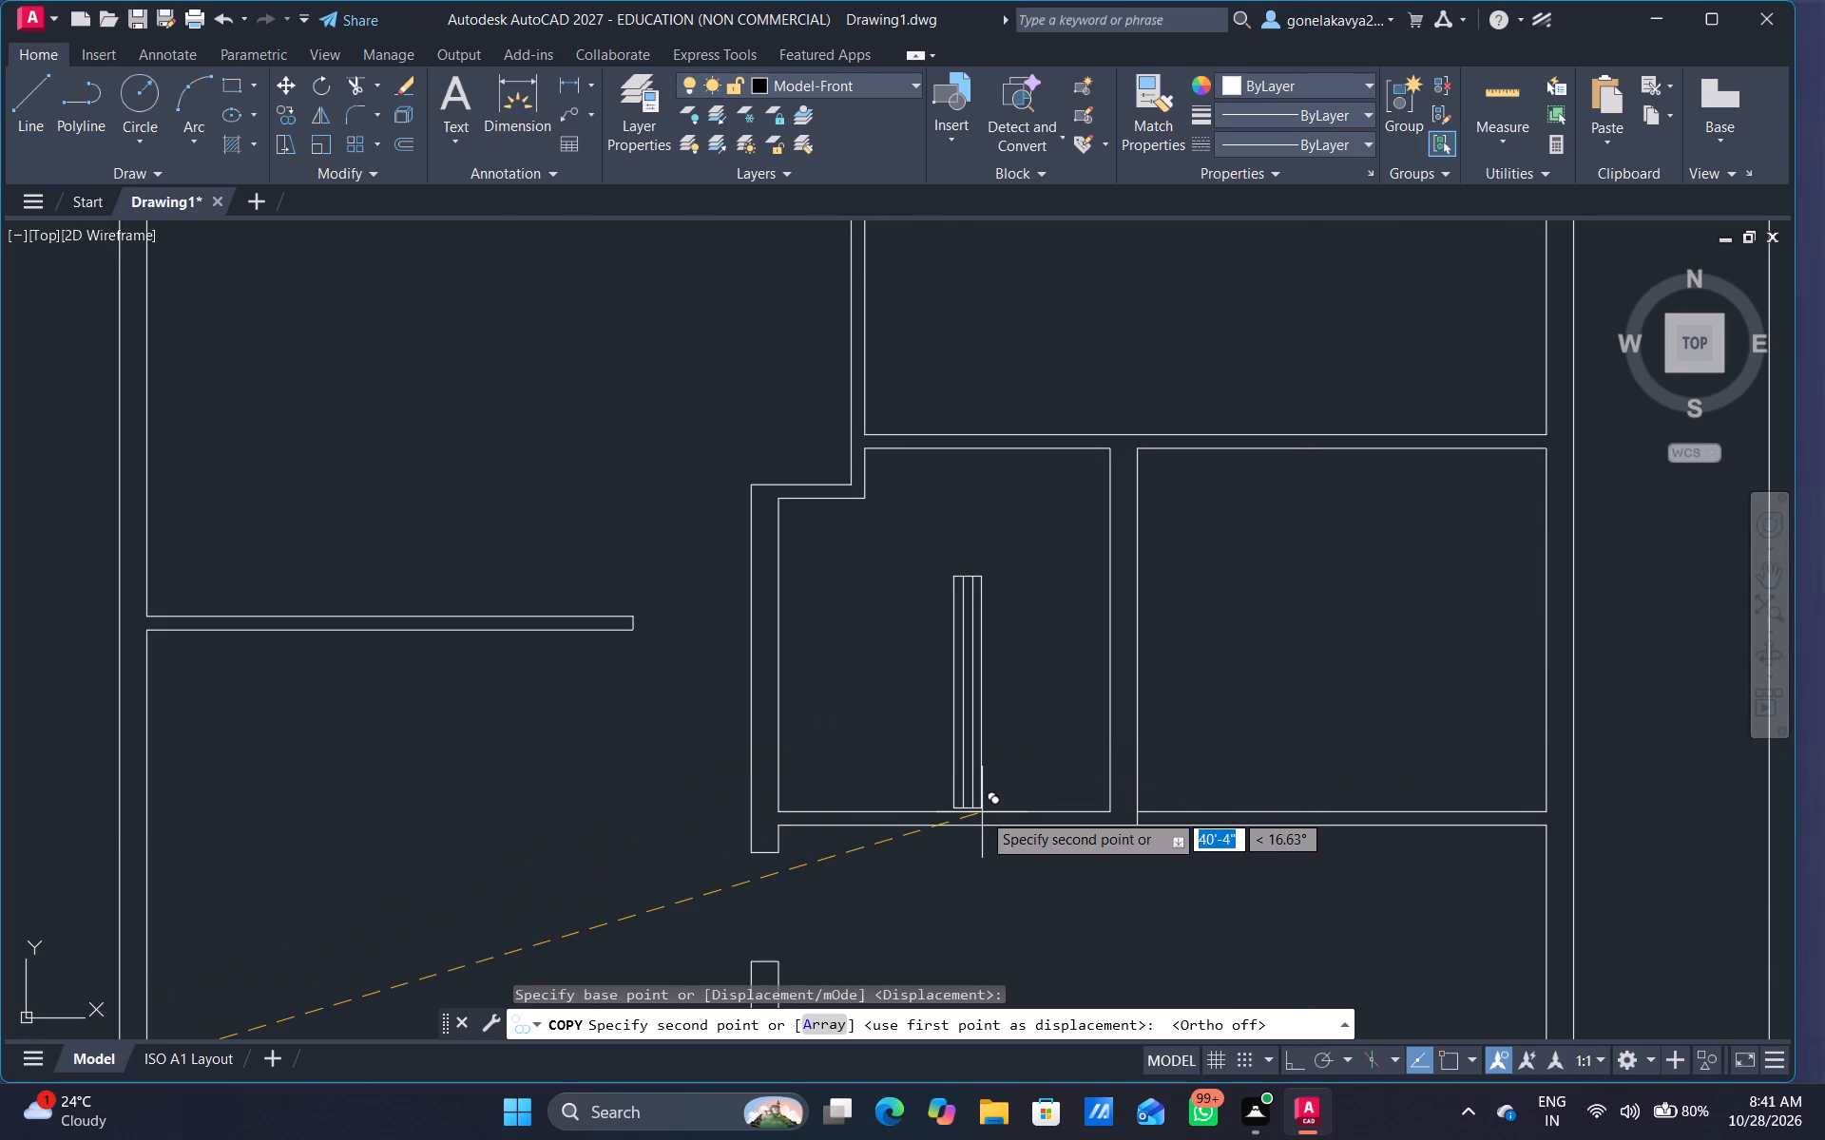
scroll(1159, 747, "up", 1)
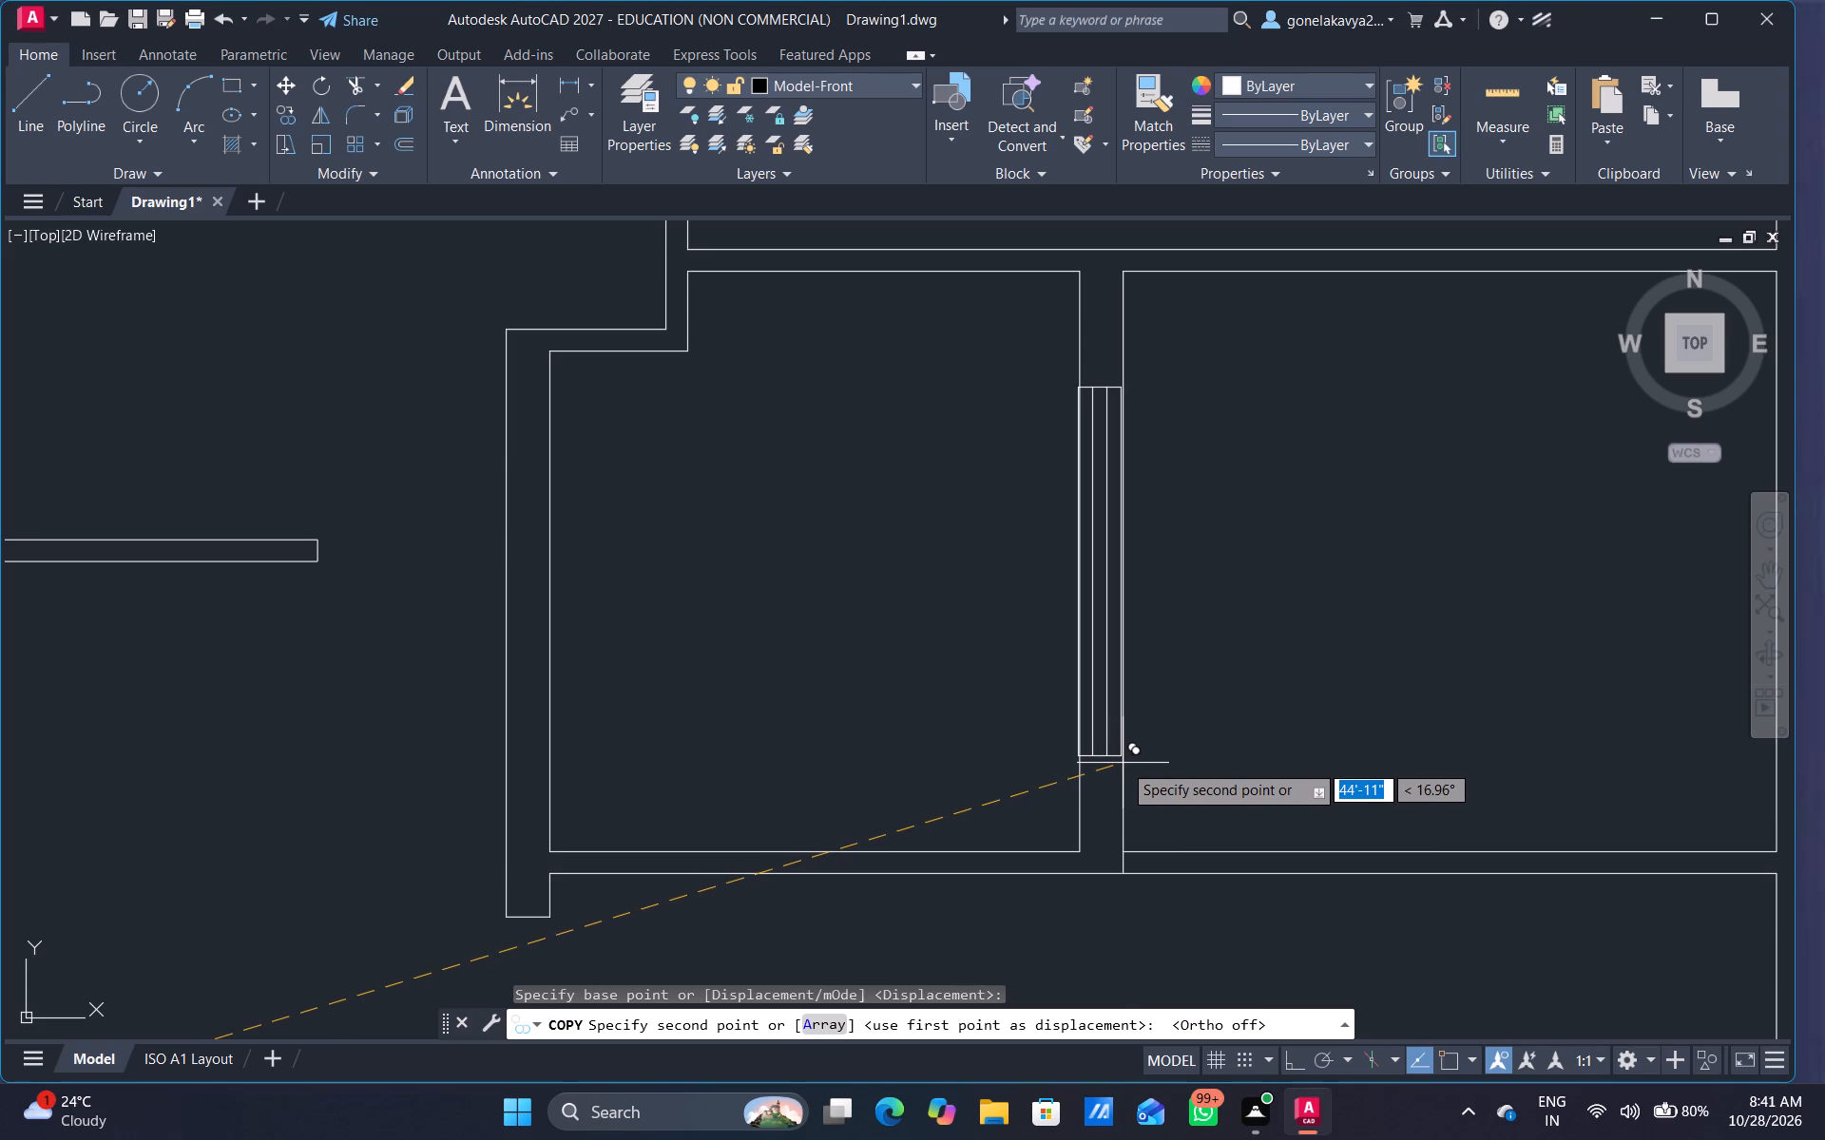
scroll(1123, 763, "up", 4)
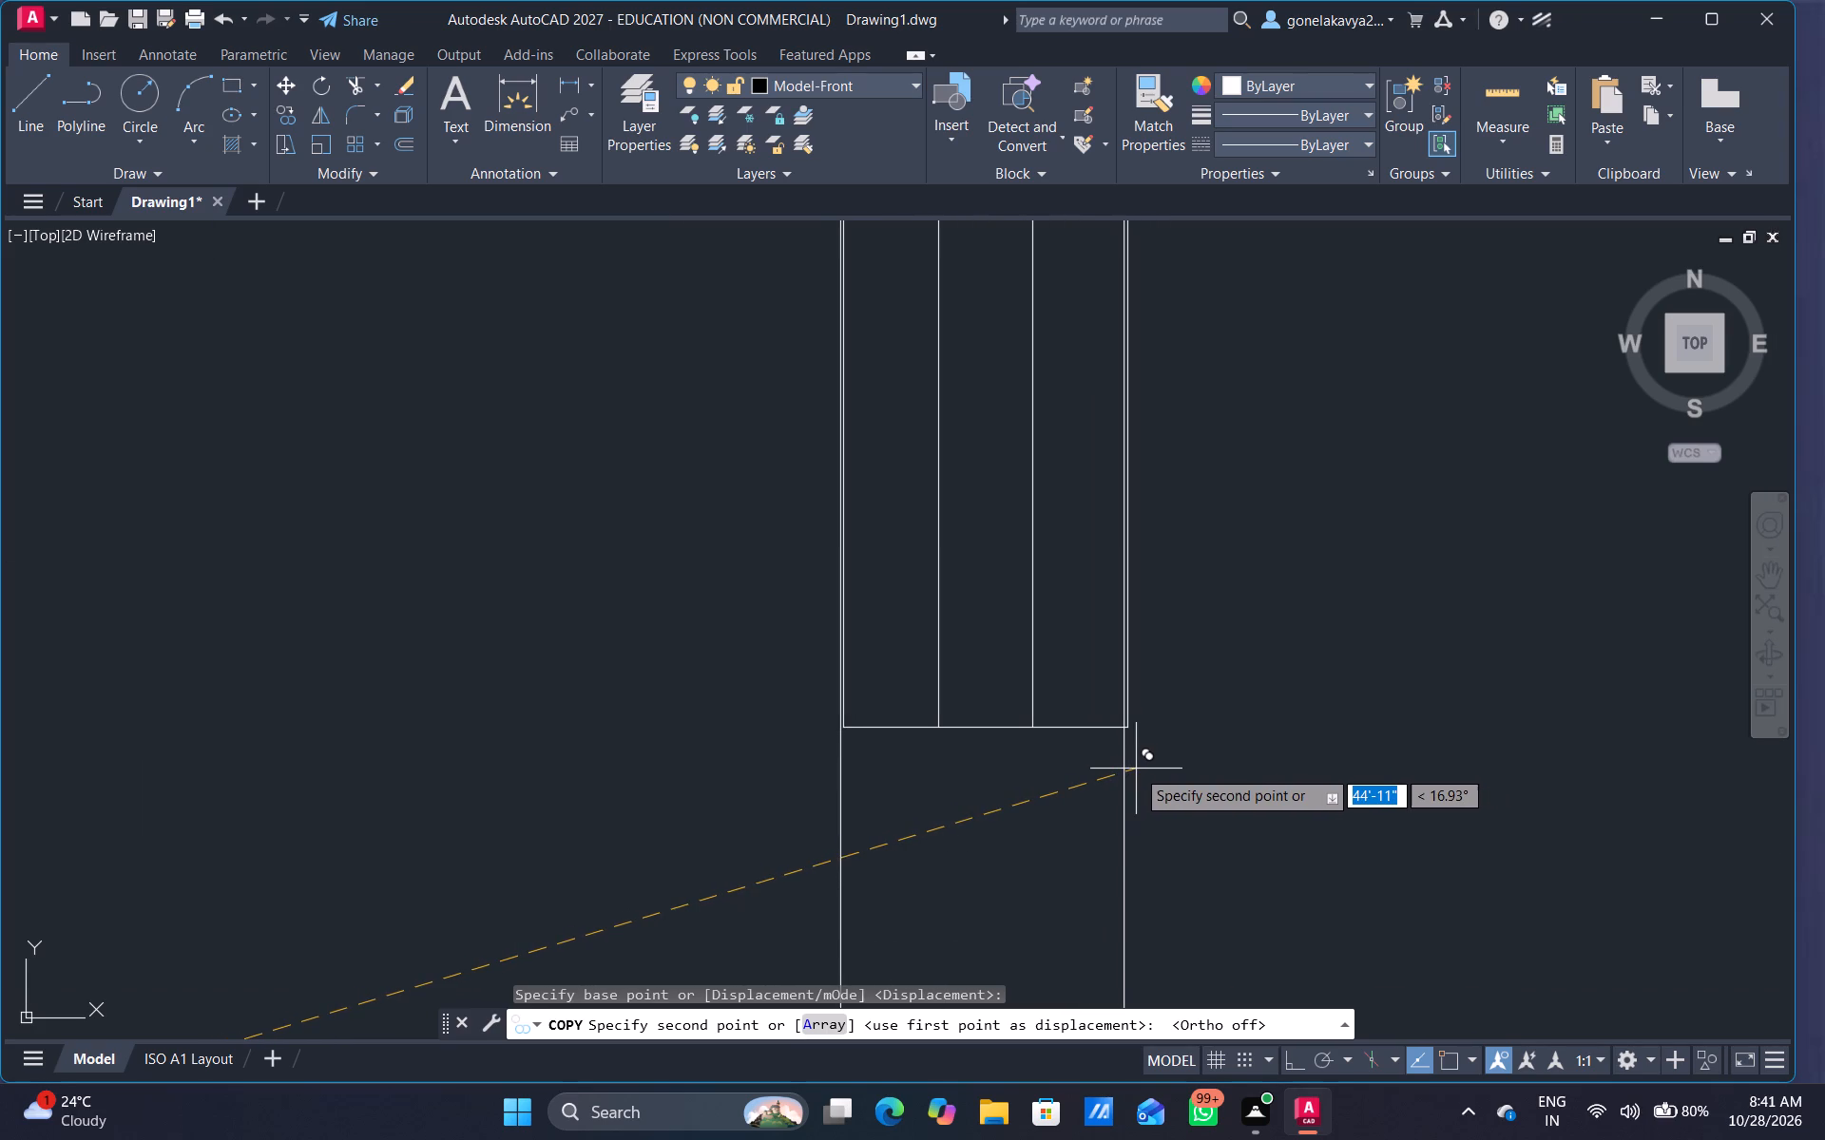
left_click(1132, 769)
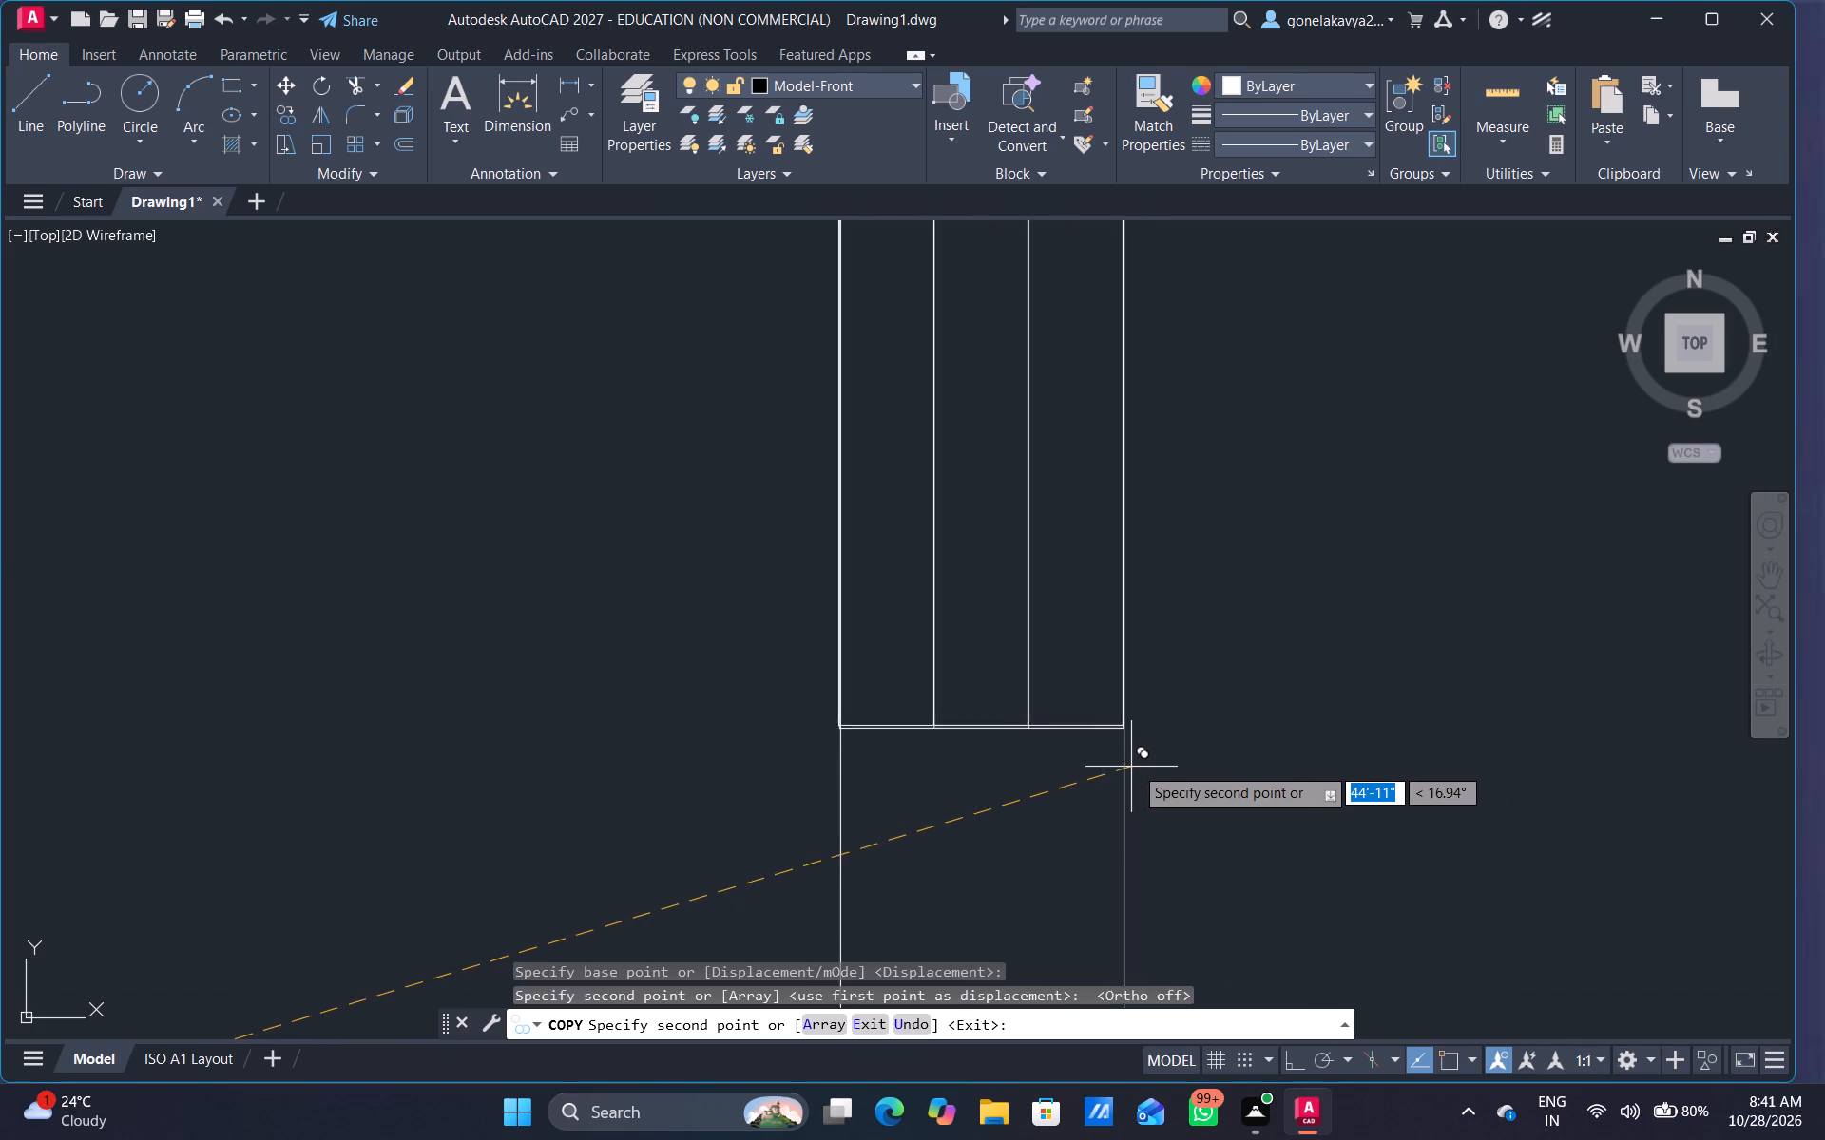
Place another vertical window copy in the larger plan's east outer wall, roughly midway along the room south of the two small rooms.
scroll(1147, 763, "down", 4)
scroll(1331, 800, "down", 2)
middle_click_drag(1412, 797, 1239, 845)
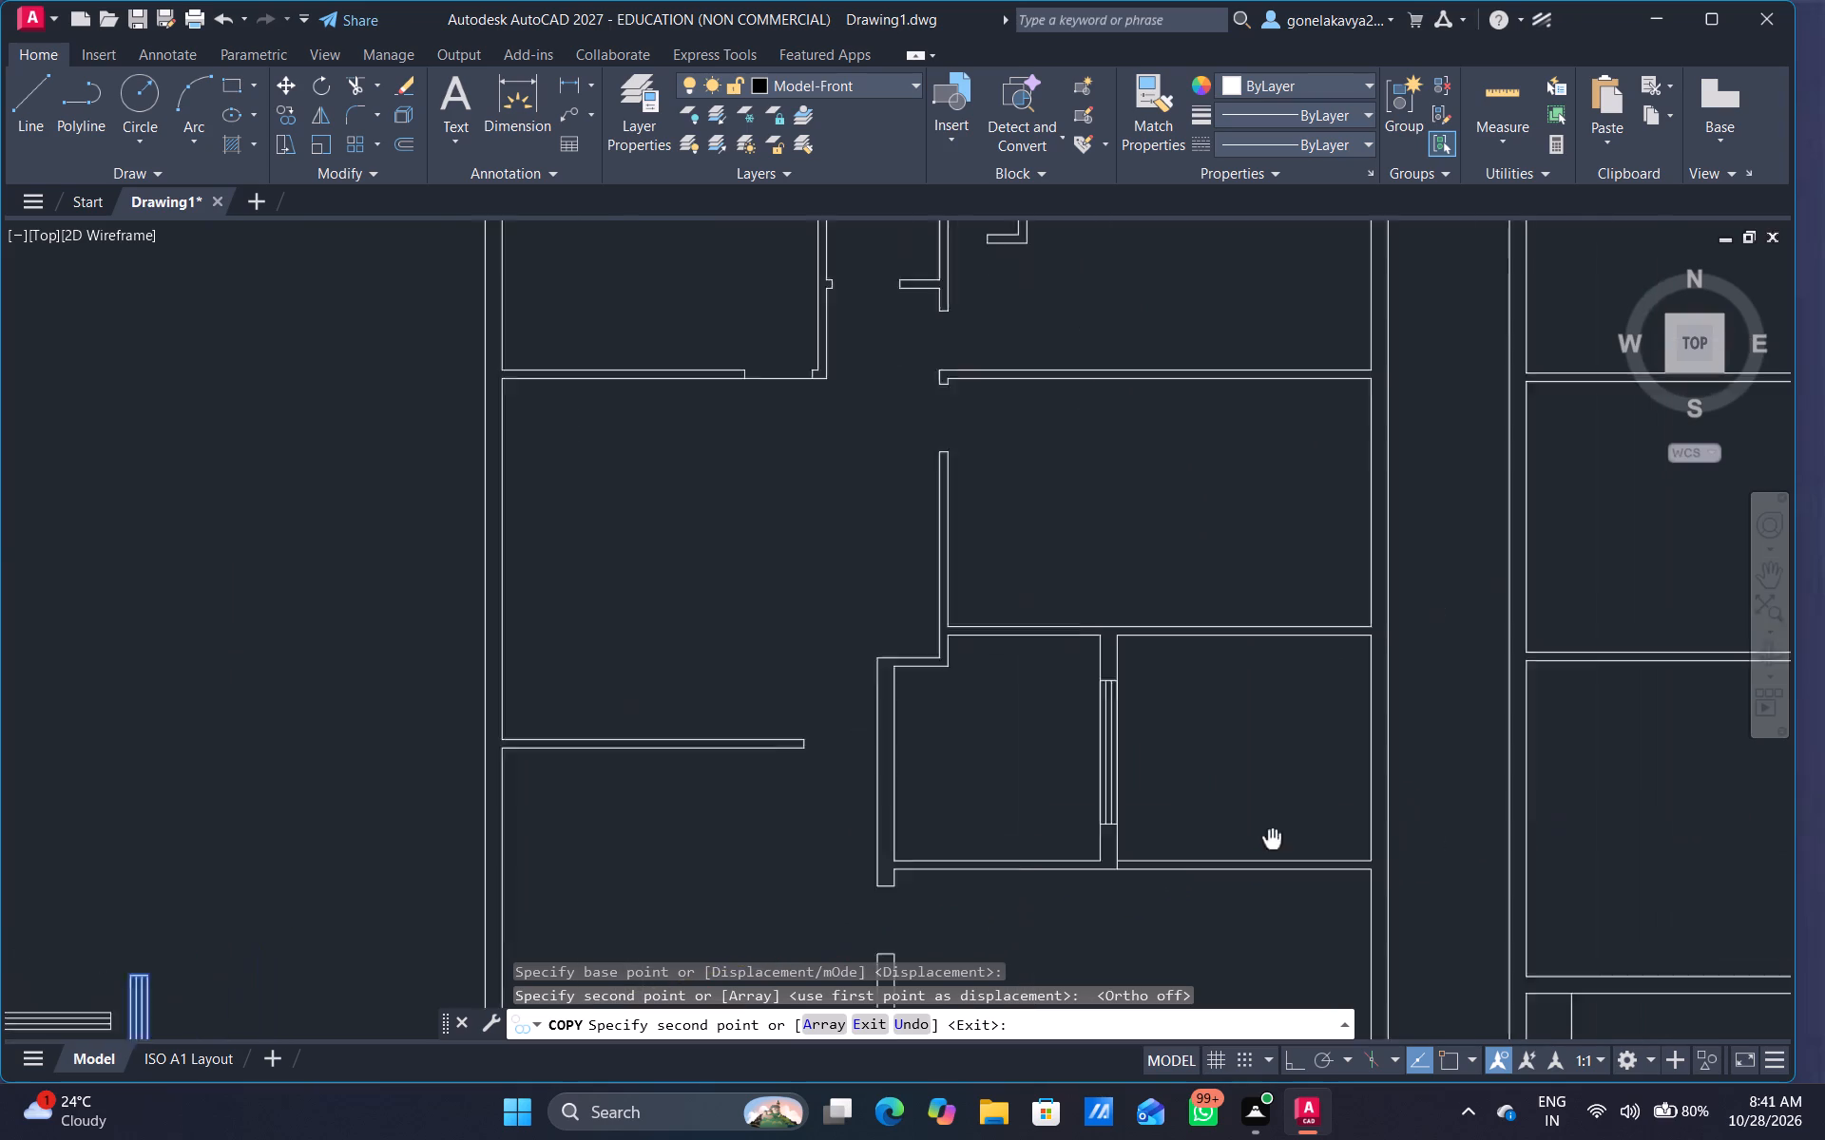
middle_click_drag(1239, 845, 911, 871)
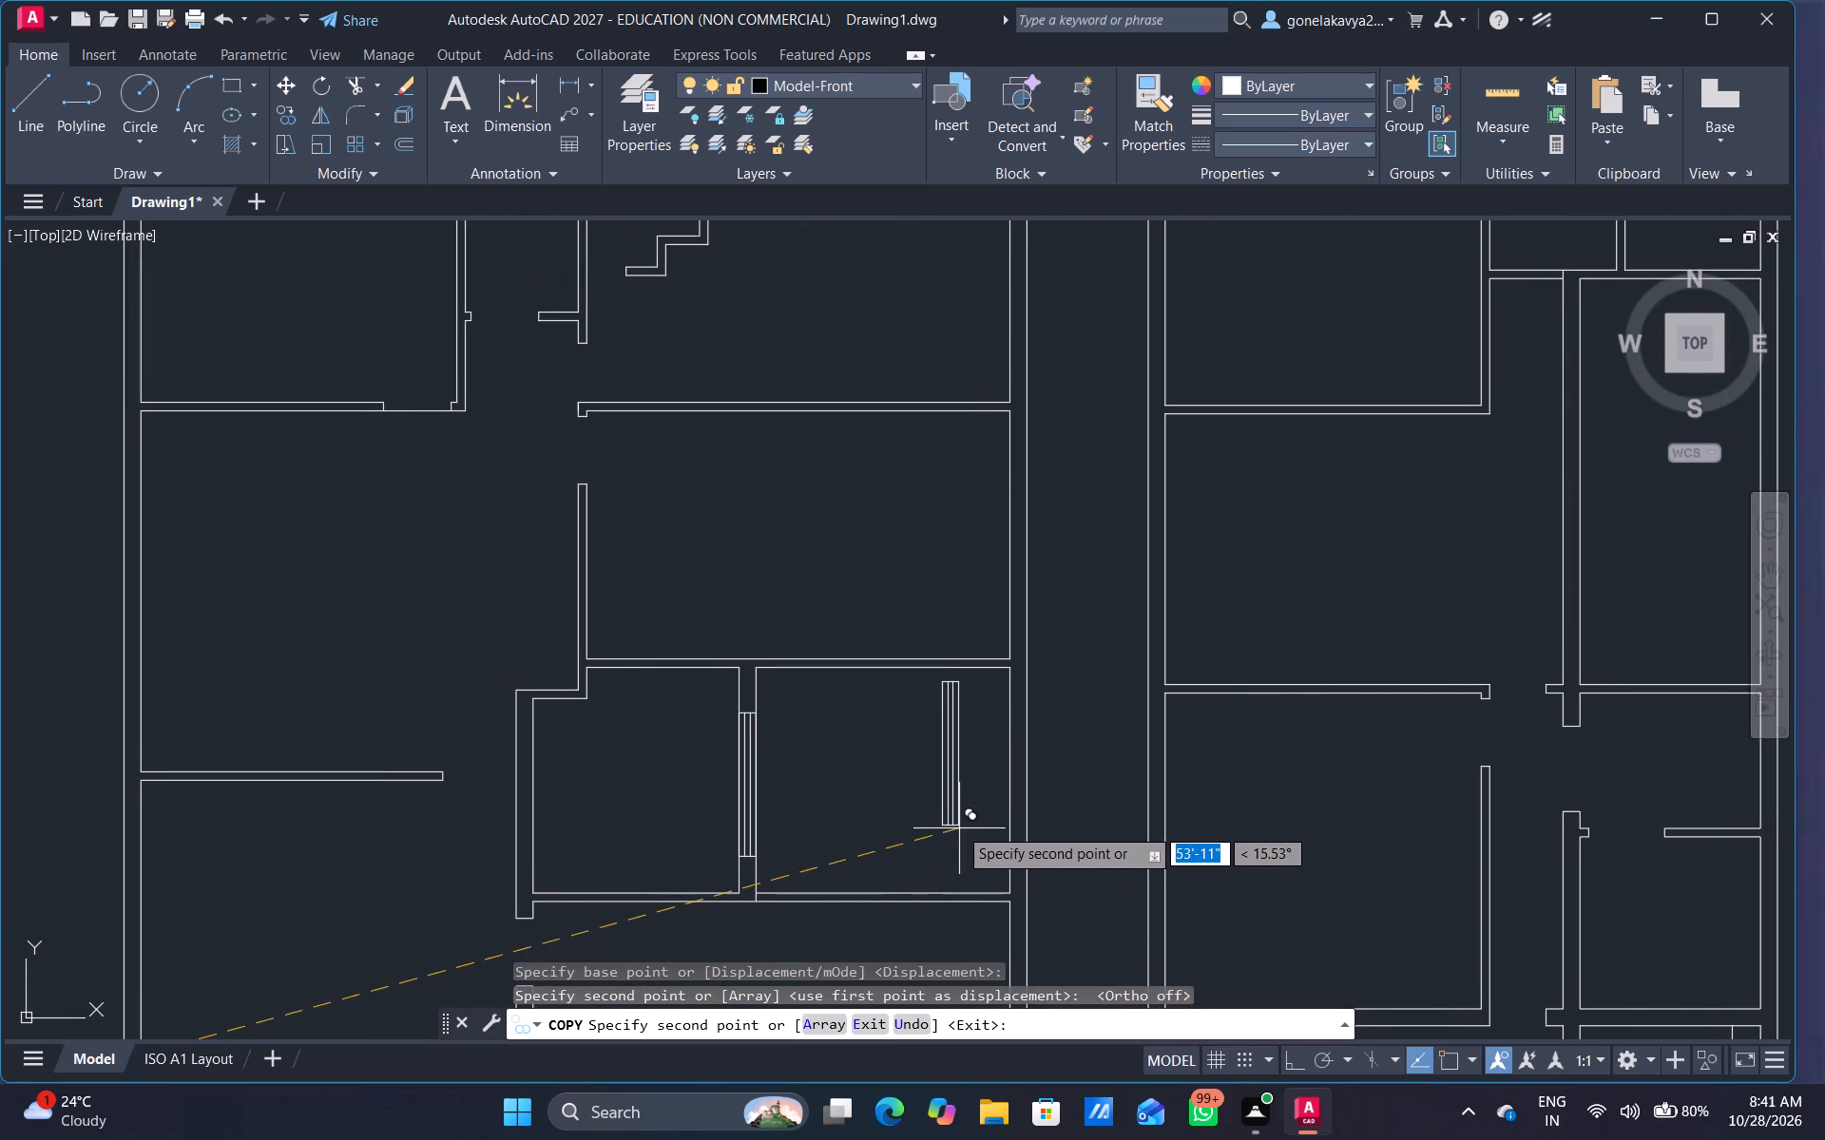
middle_click_drag(957, 825, 1035, 945)
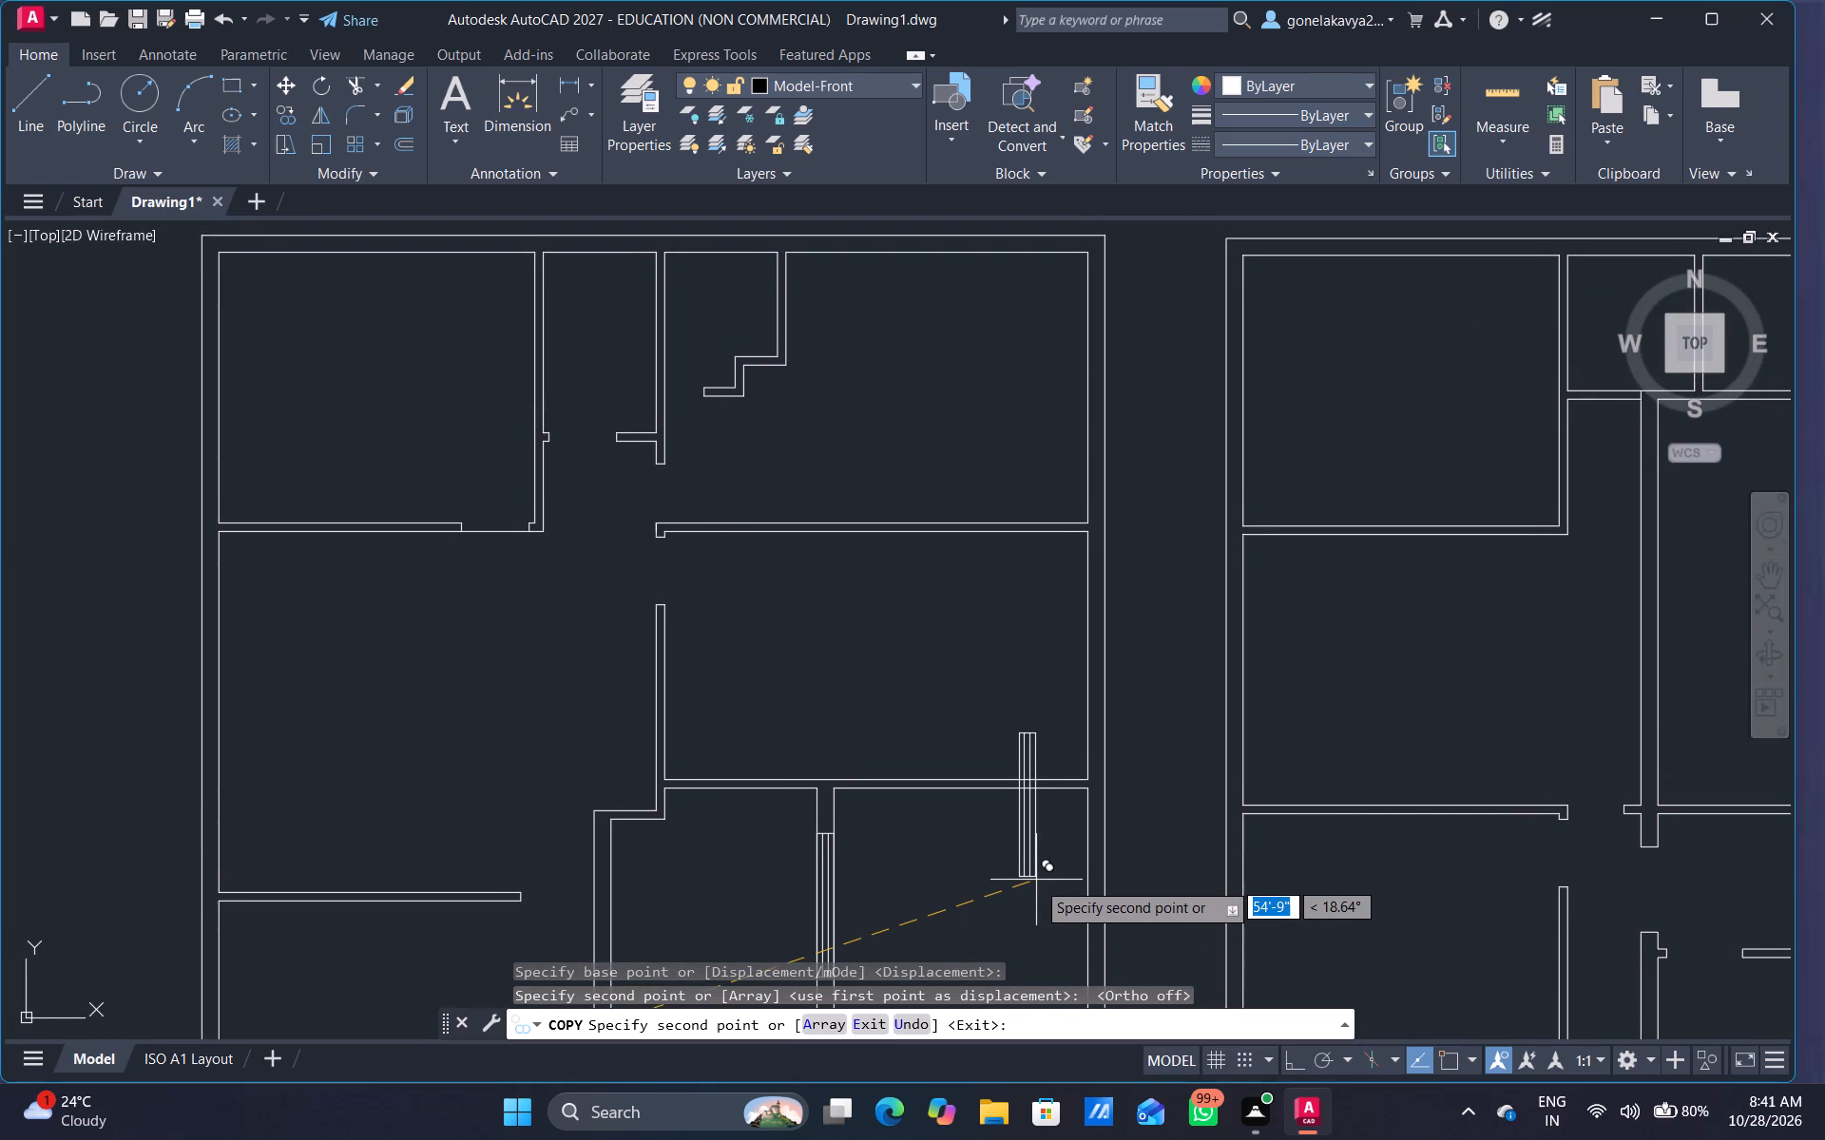
middle_click_drag(1044, 917, 1058, 459)
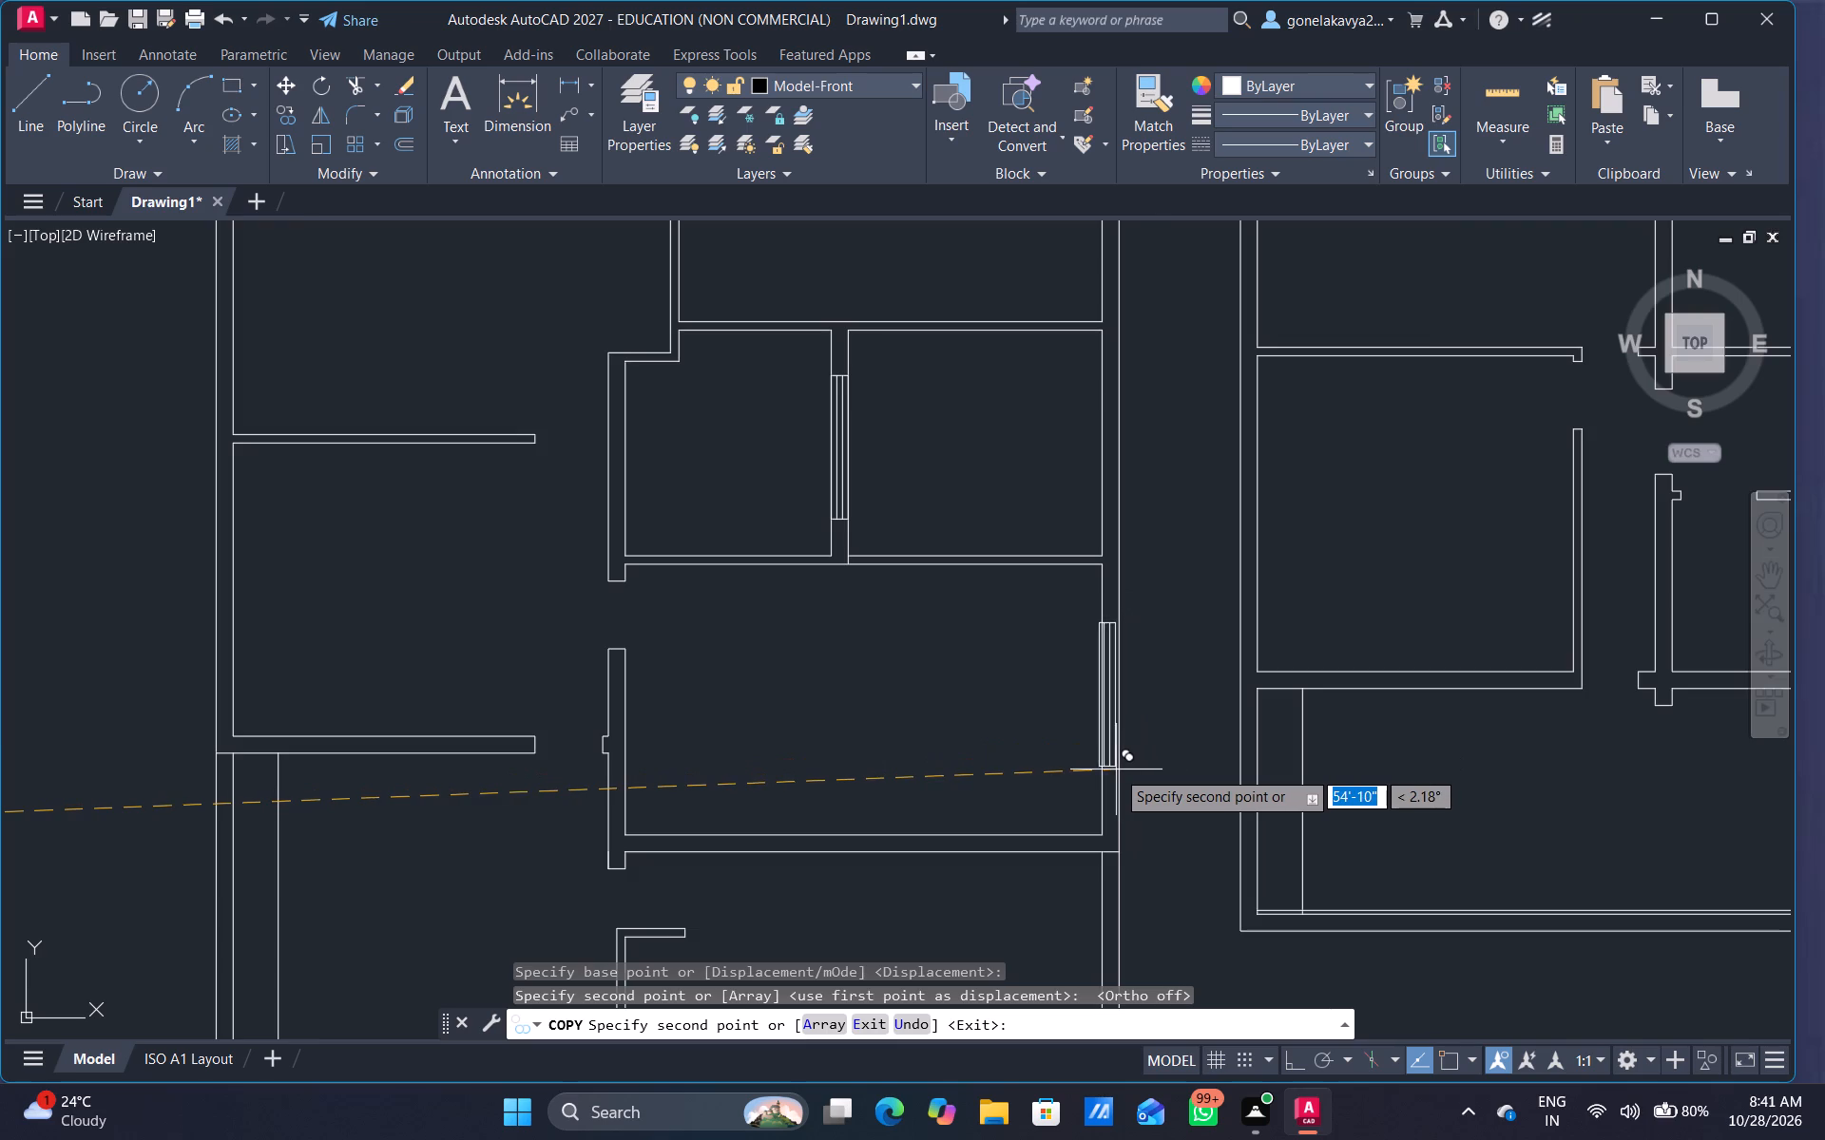
scroll(1116, 769, "up", 2)
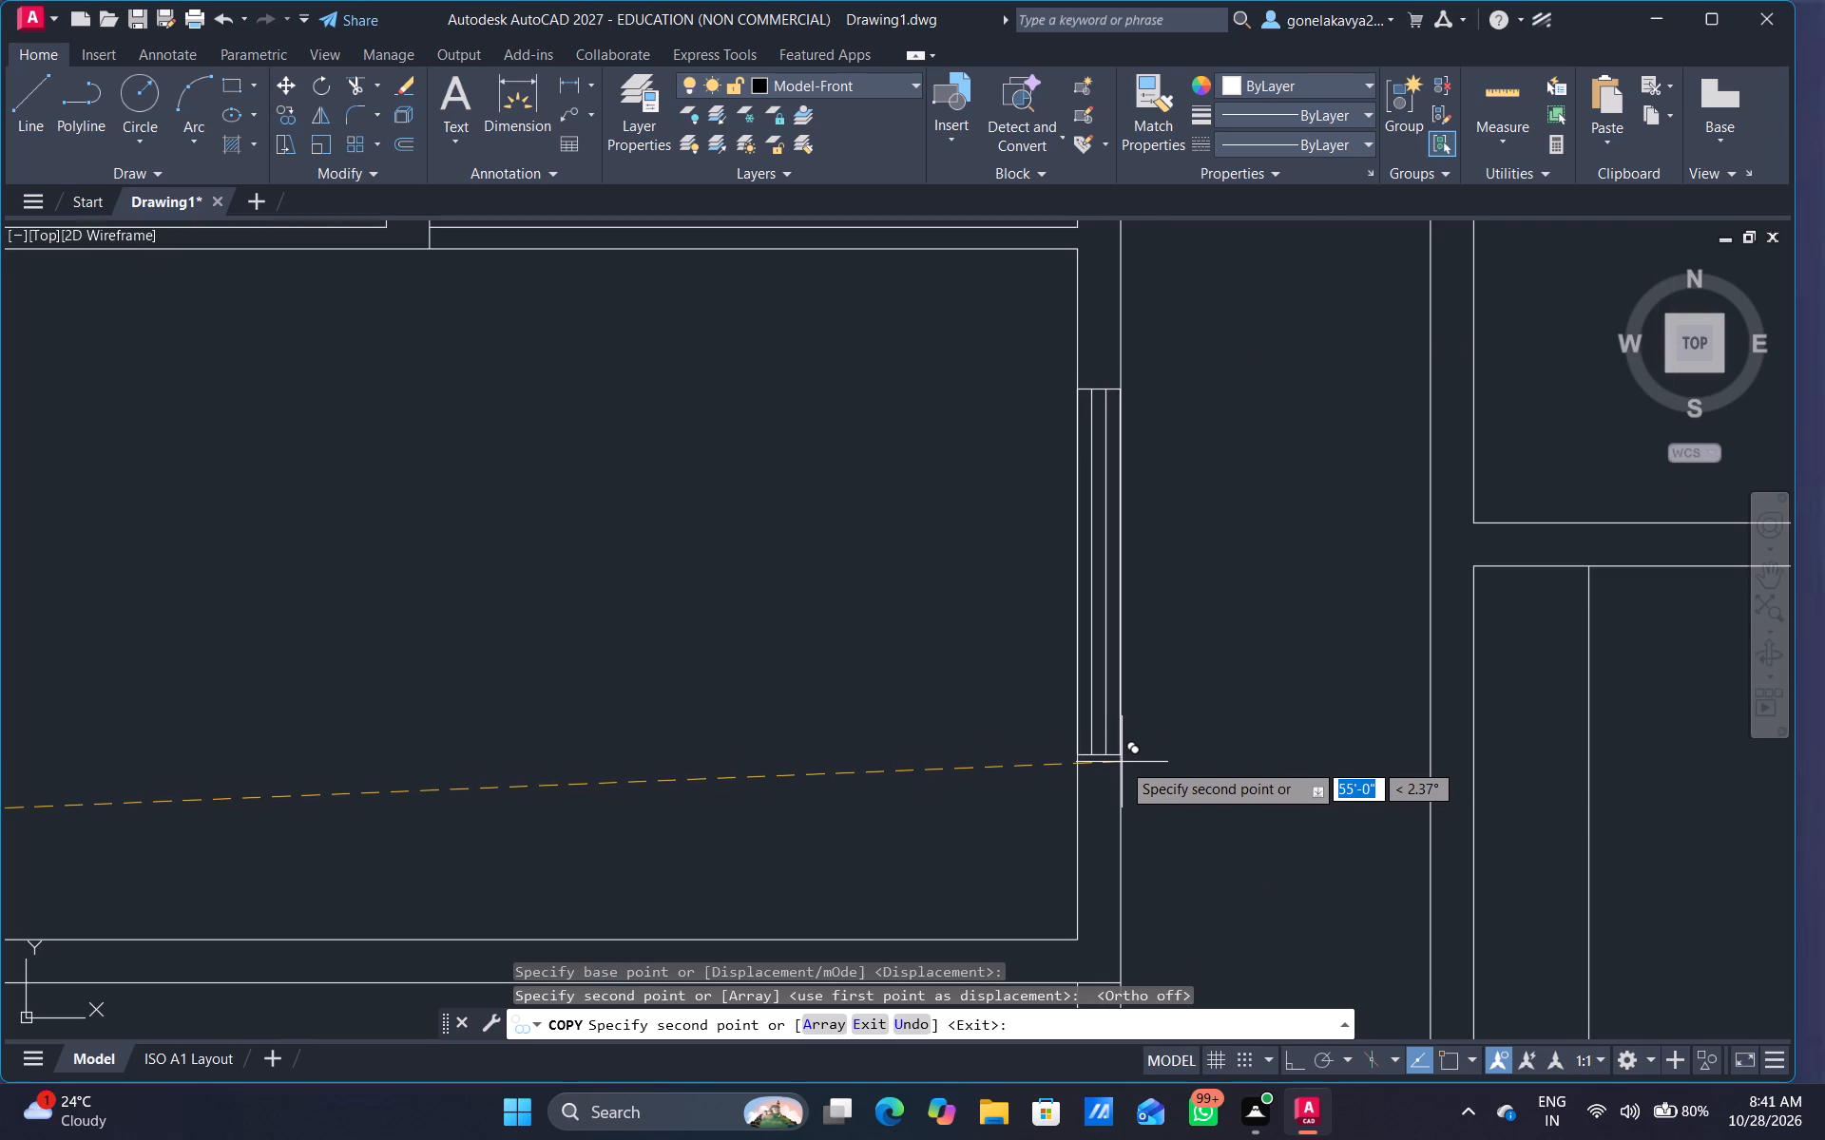
left_click(1122, 762)
Place another vertical window copy in the east outer wall of the eastern small middle room, roughly level with the window in its west wall.
scroll(1190, 820, "down", 2)
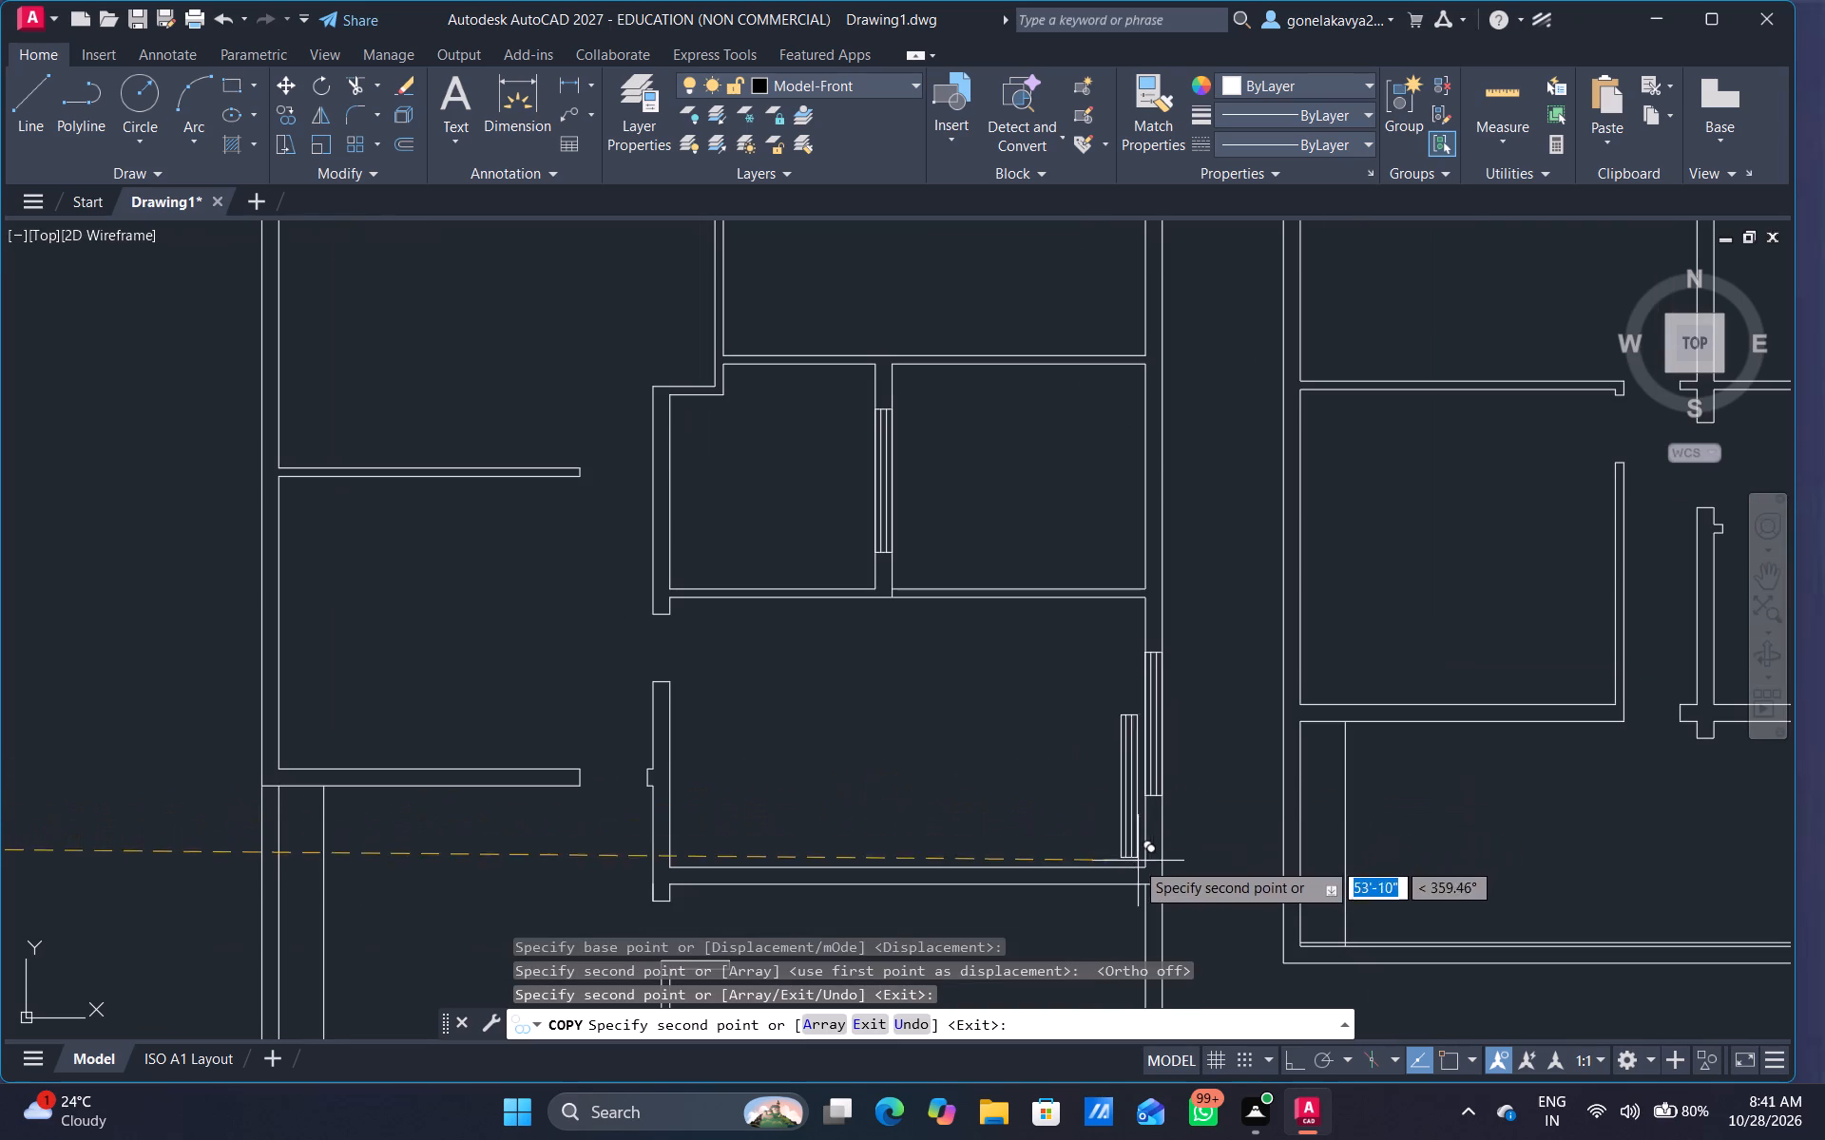
middle_click(970, 793)
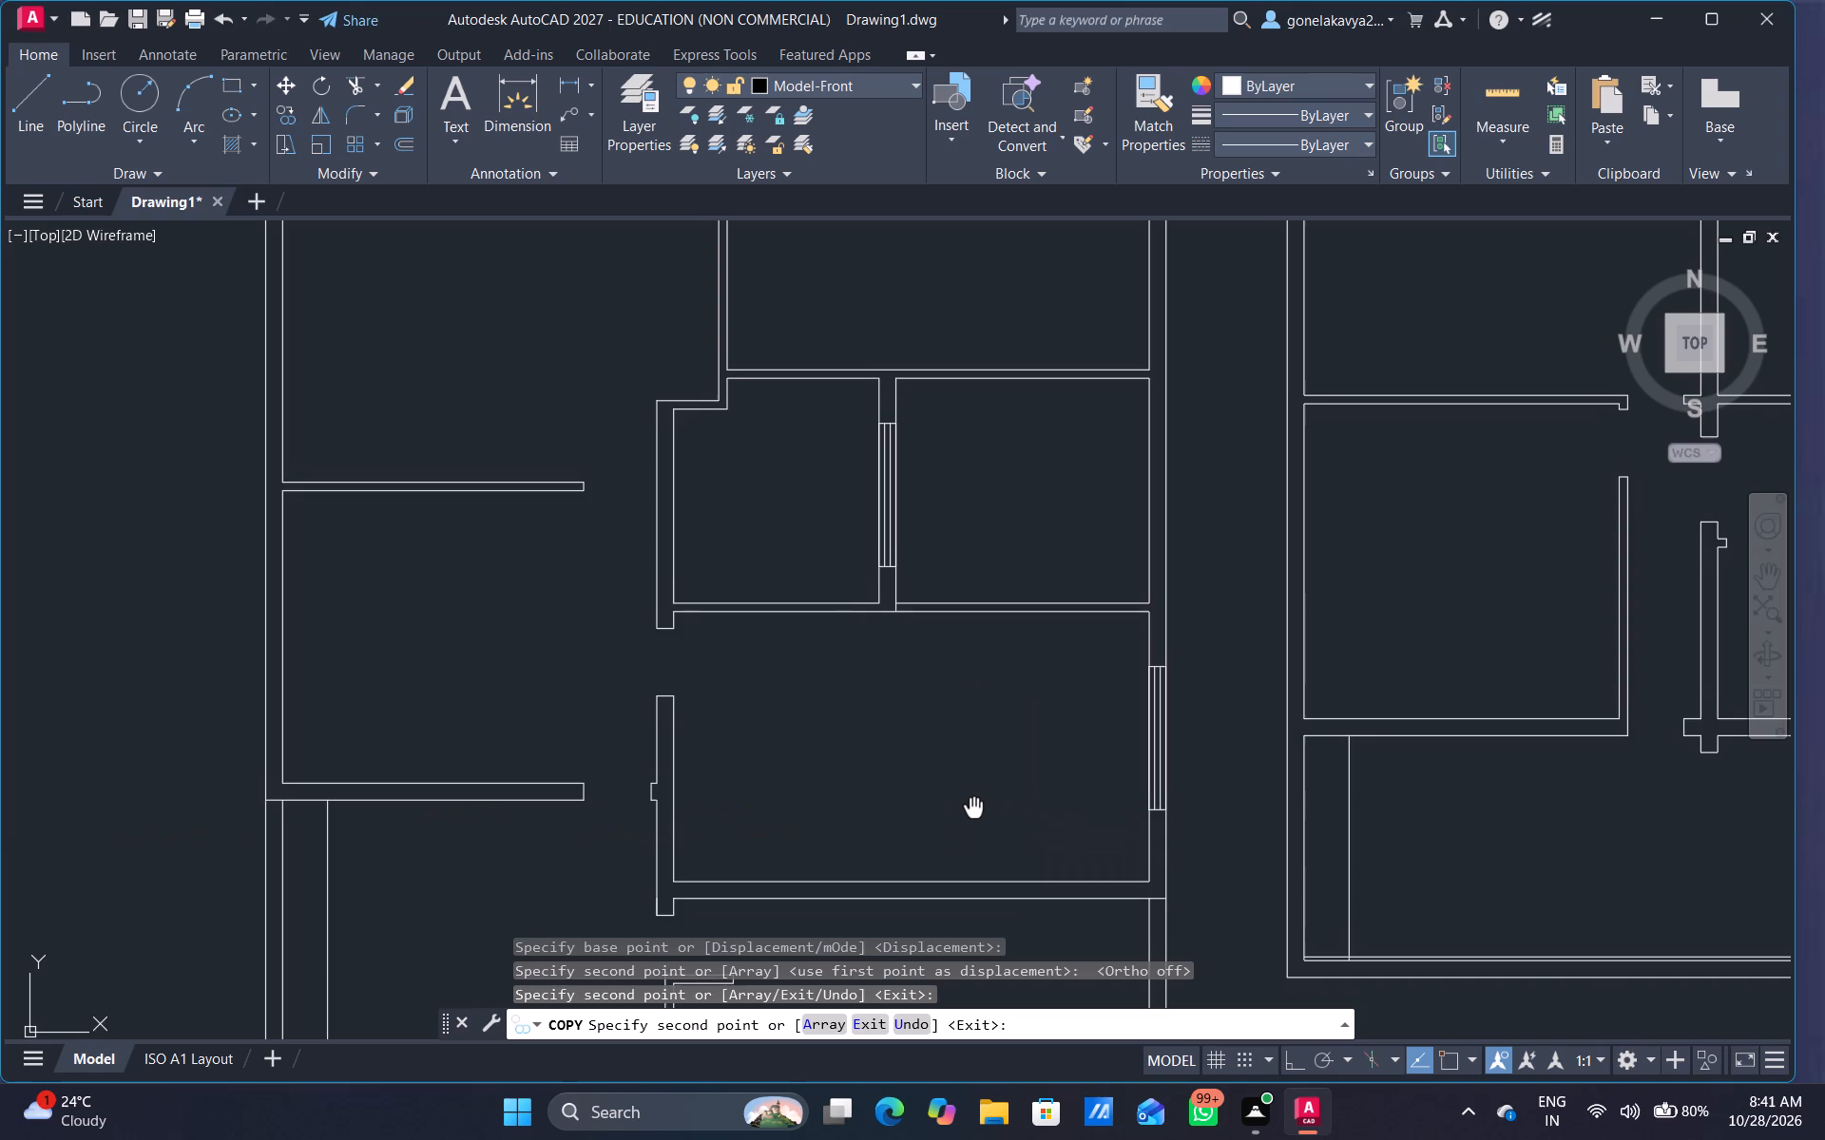
scroll(979, 795, "down", 1)
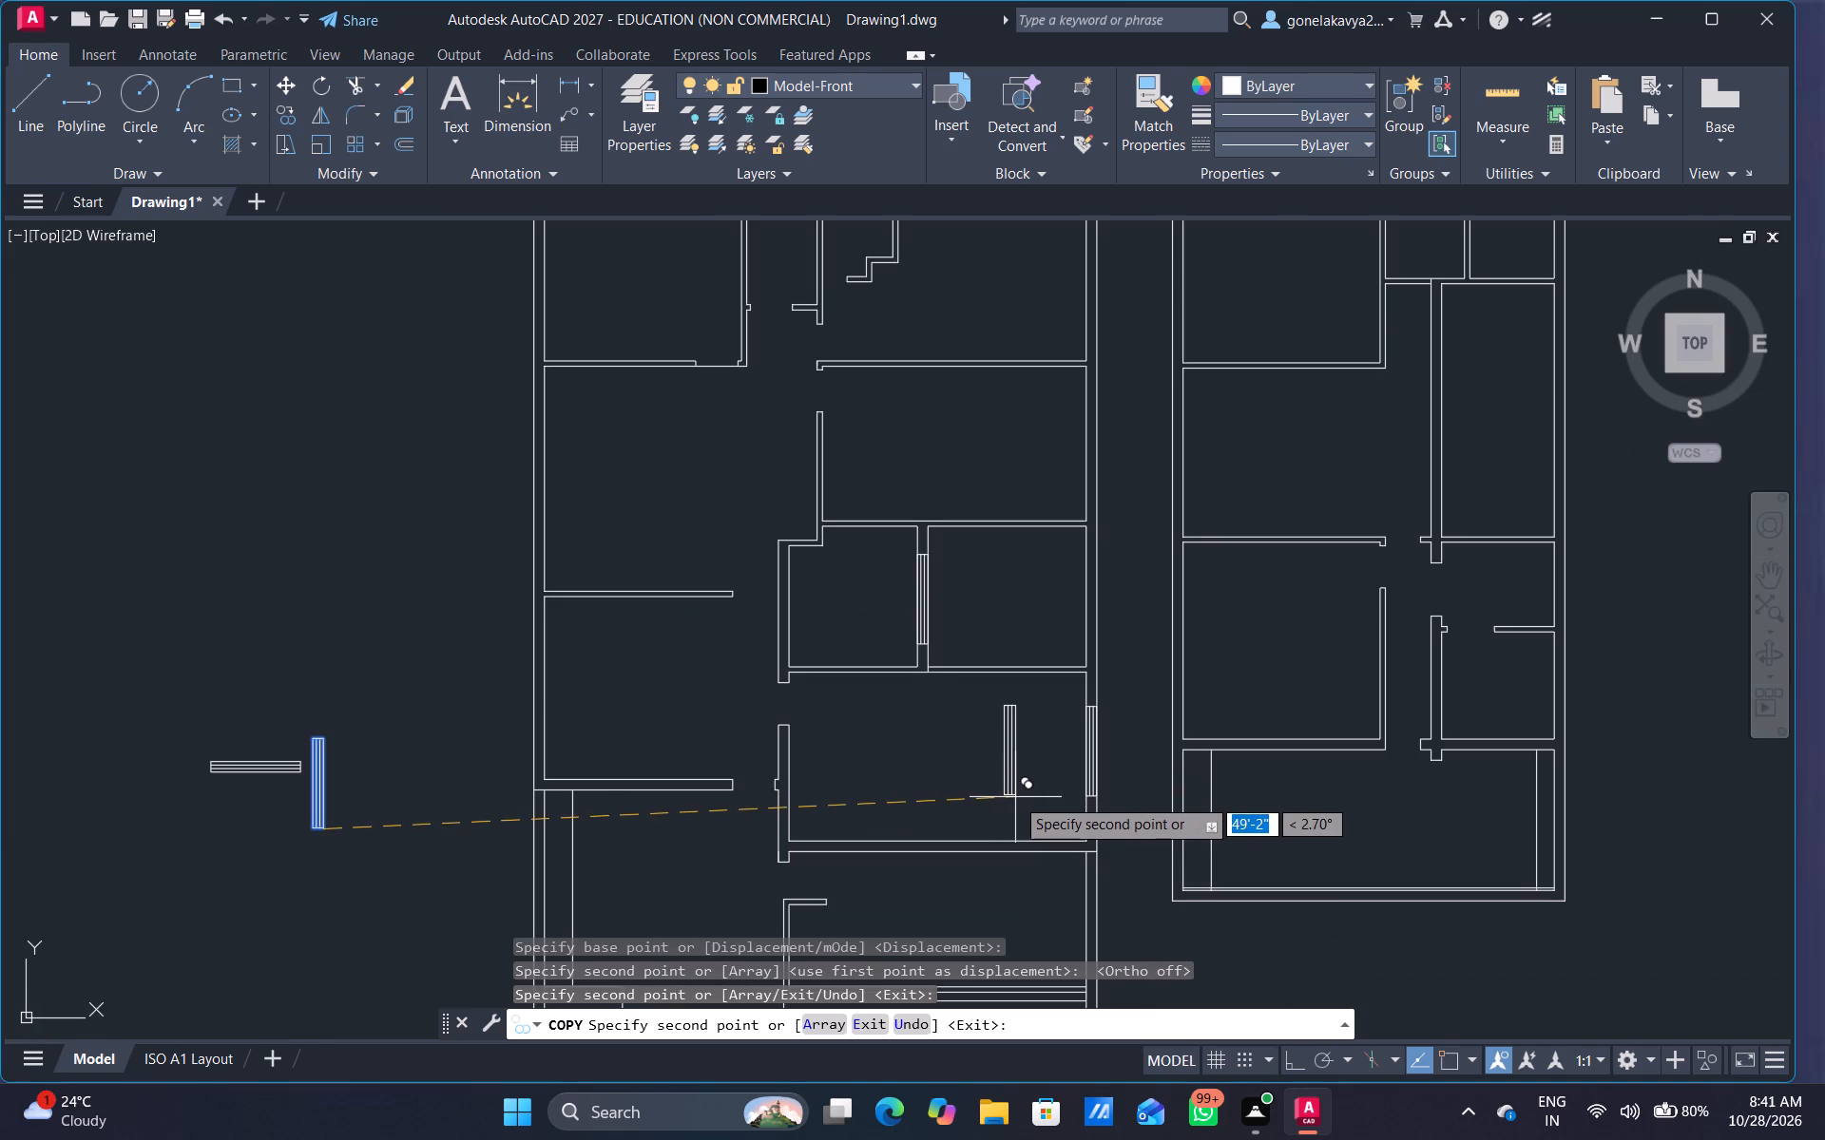
scroll(1075, 638, "up", 2)
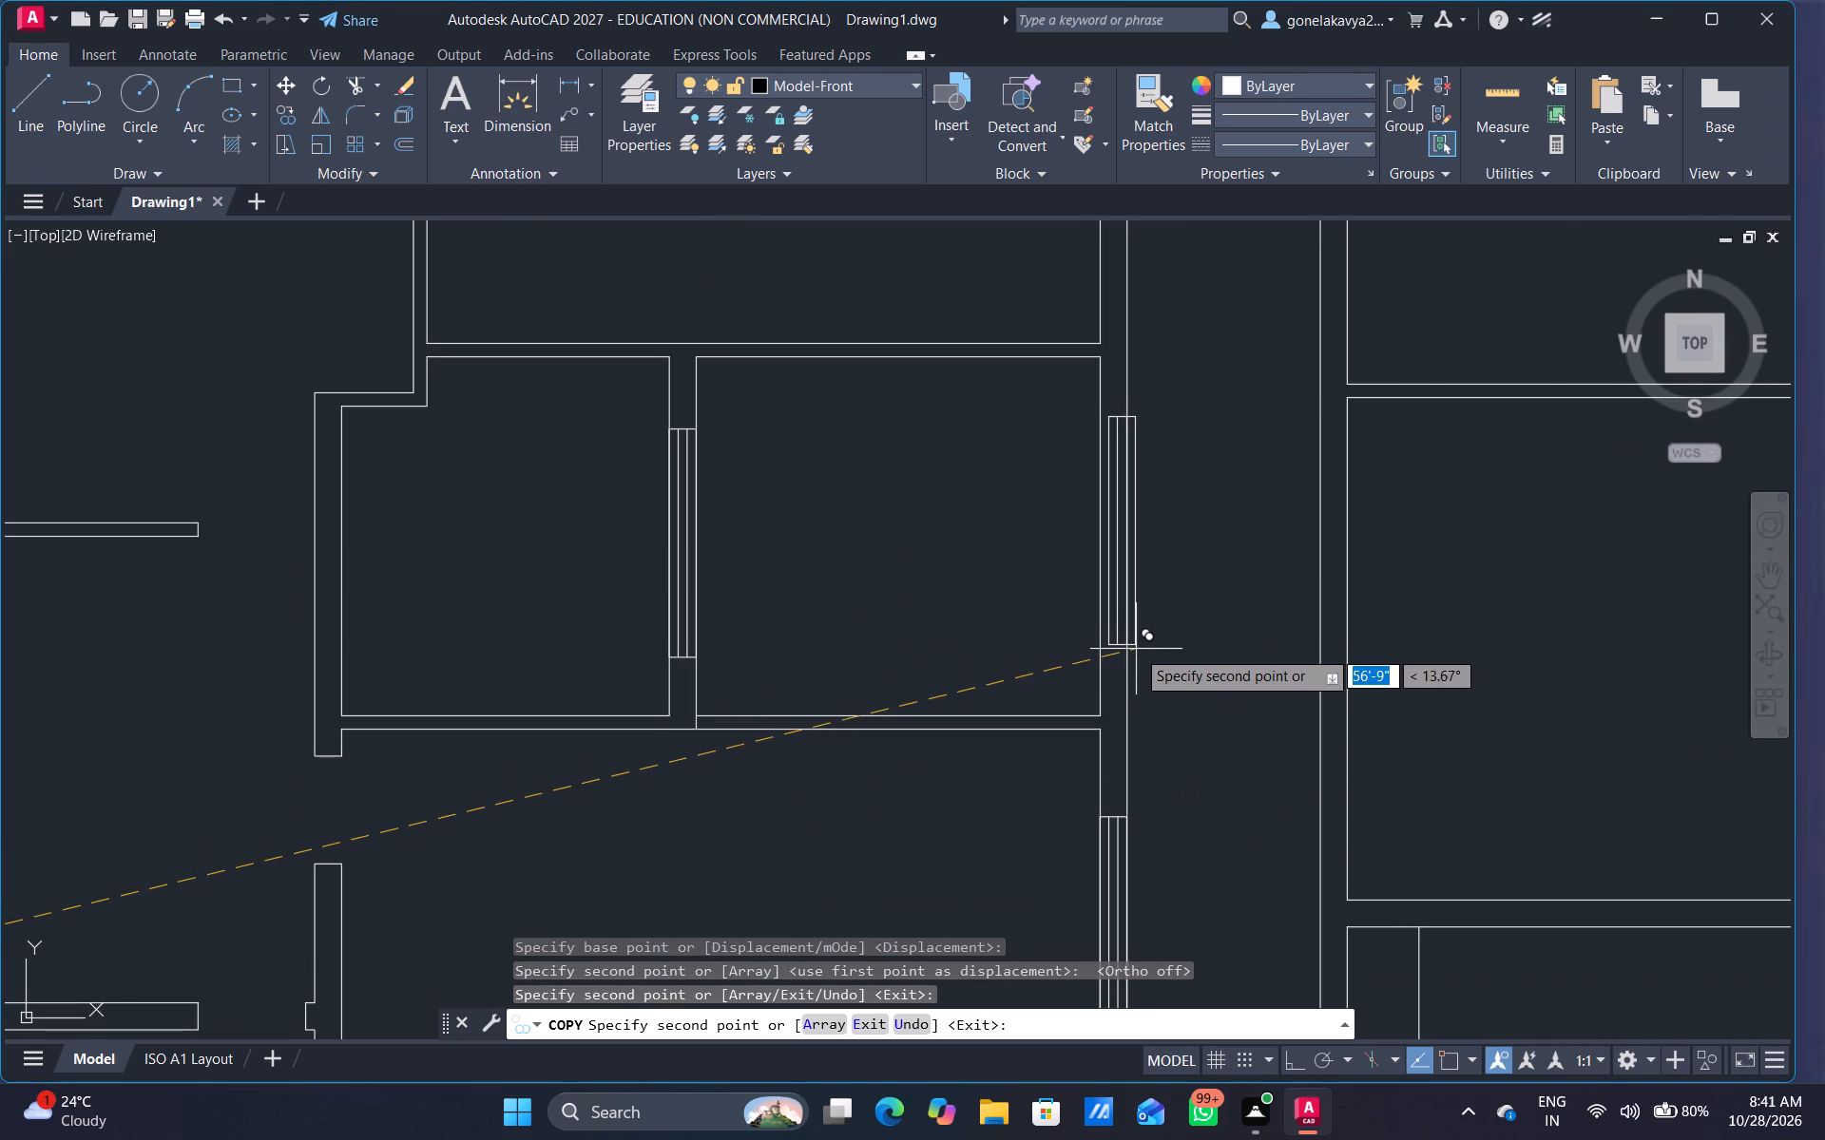
scroll(1134, 650, "up", 2)
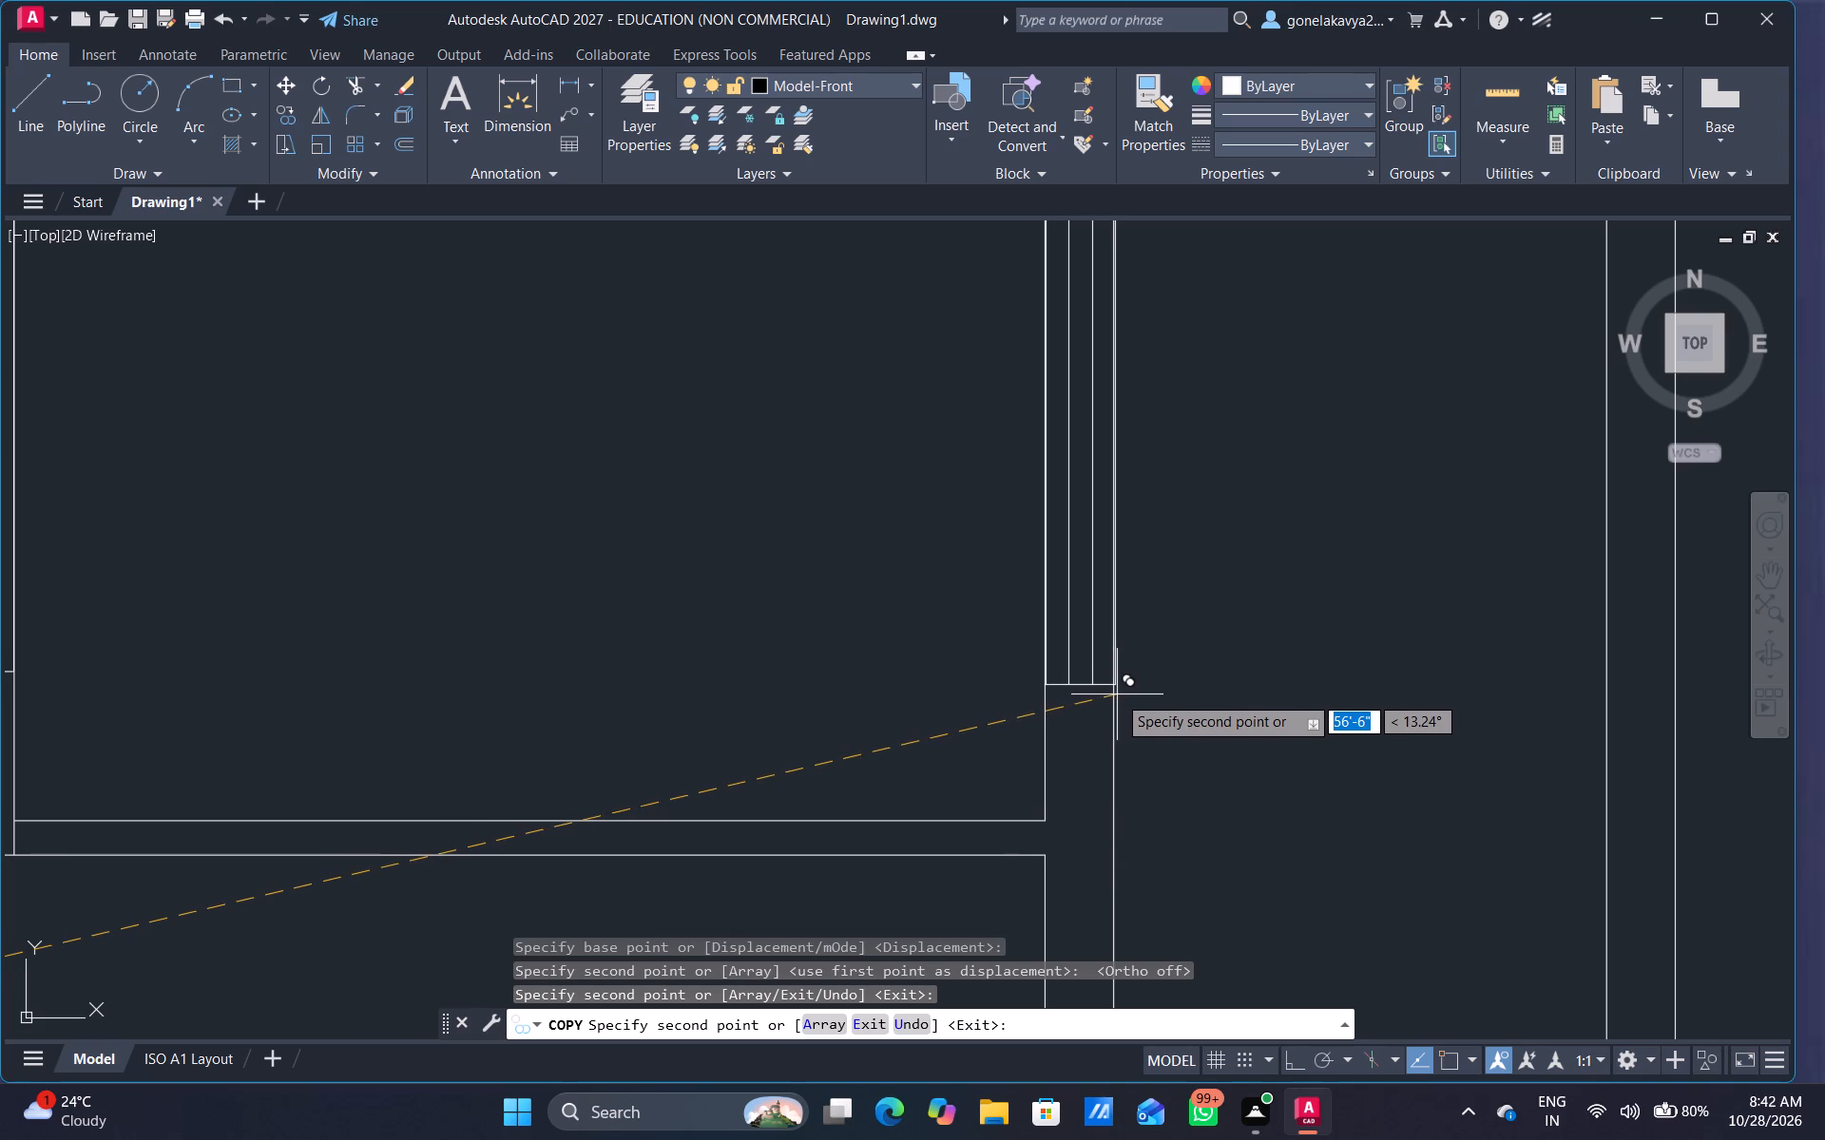
scroll(1105, 696, "up", 5)
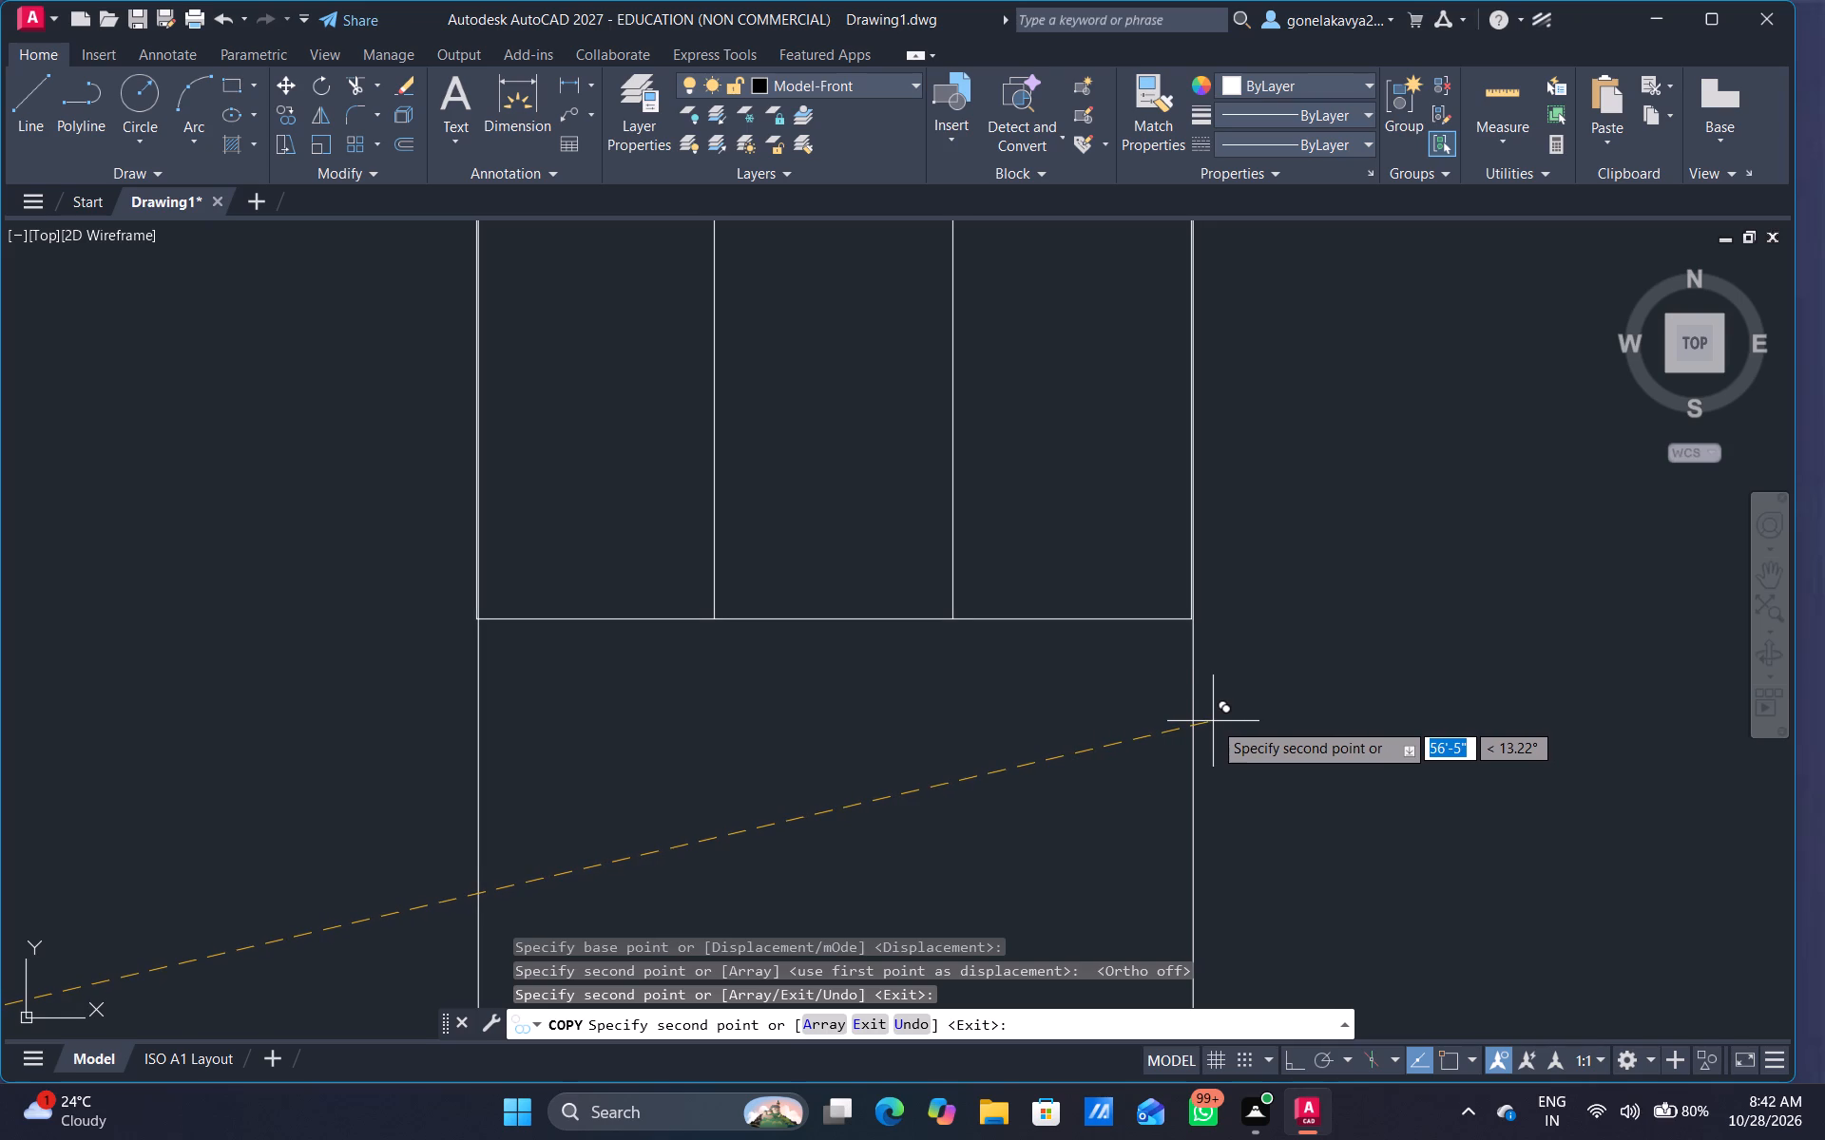
left_click(1215, 721)
Place another vertical window copy in the east outer wall of the room directly north of the two small middle rooms.
scroll(1254, 701, "down", 5)
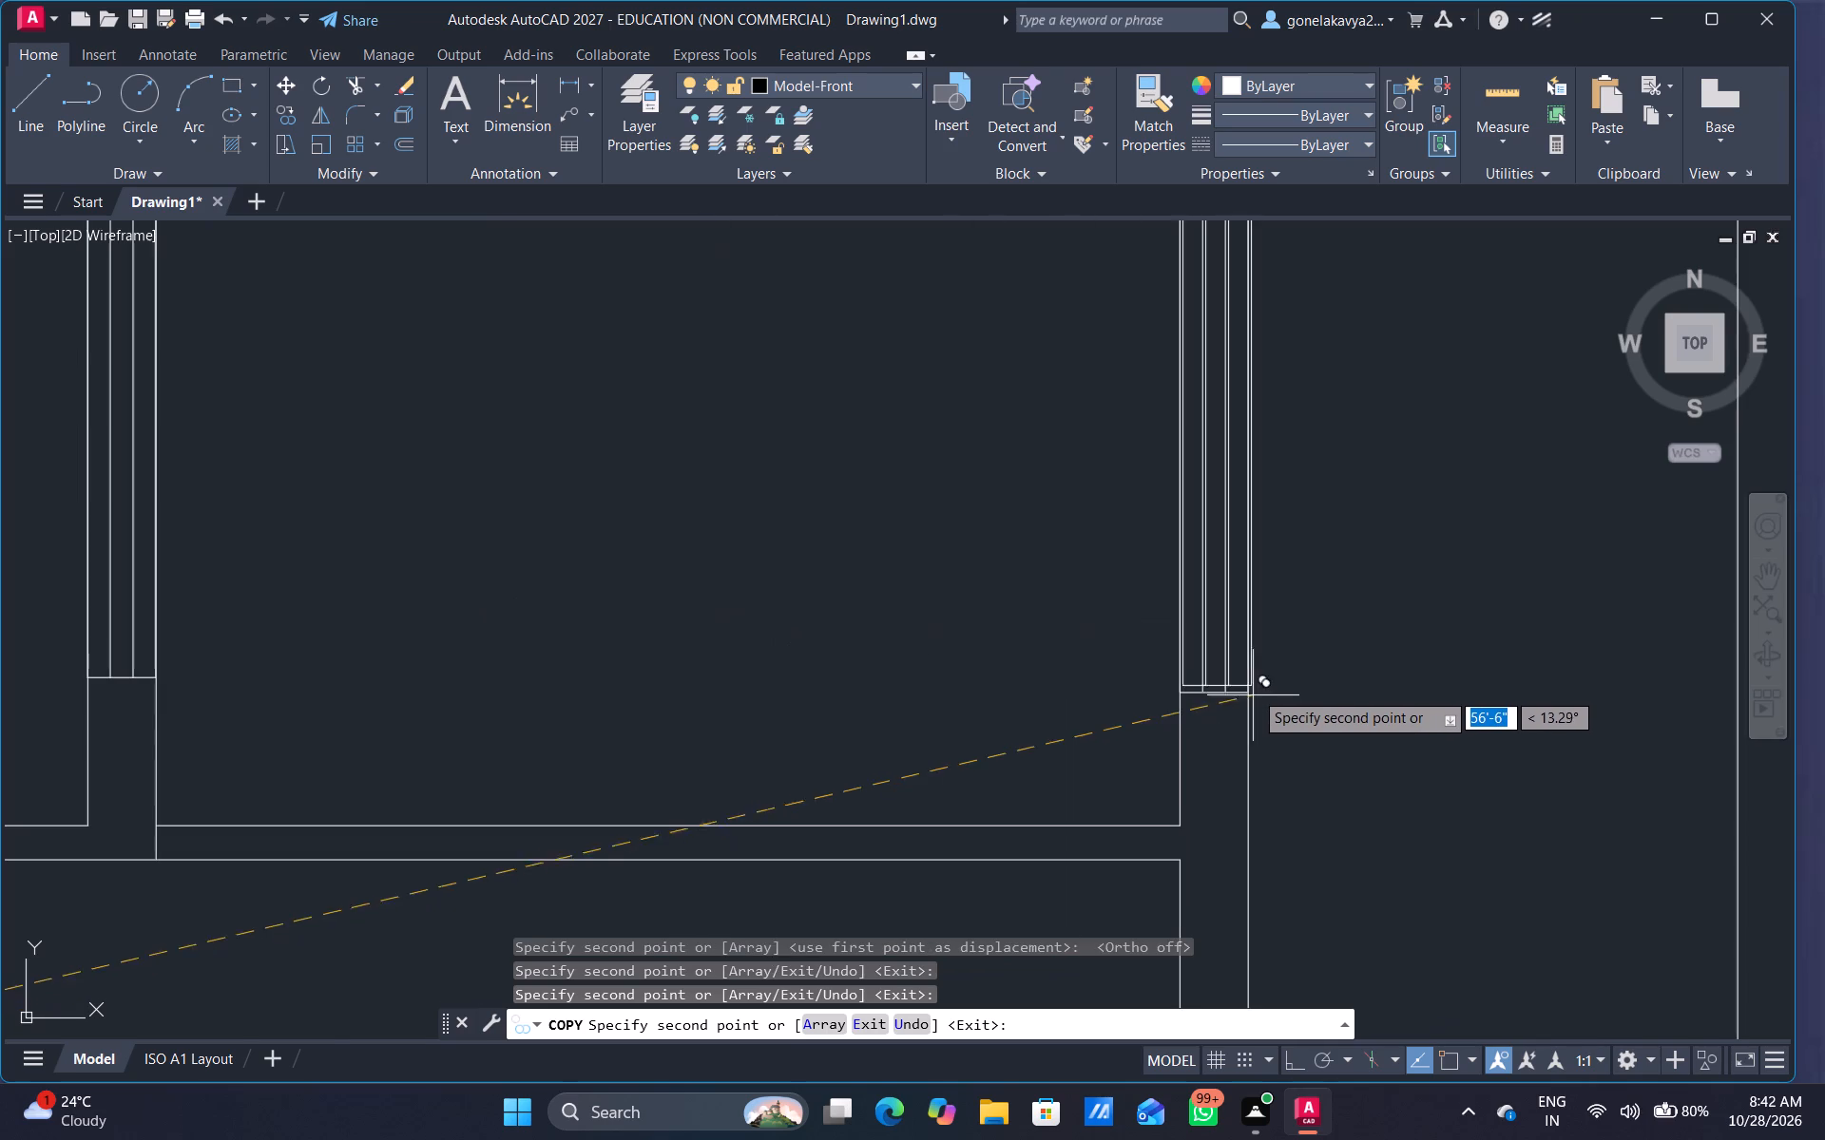
scroll(1267, 666, "down", 2)
middle_click_drag(1143, 631, 1149, 706)
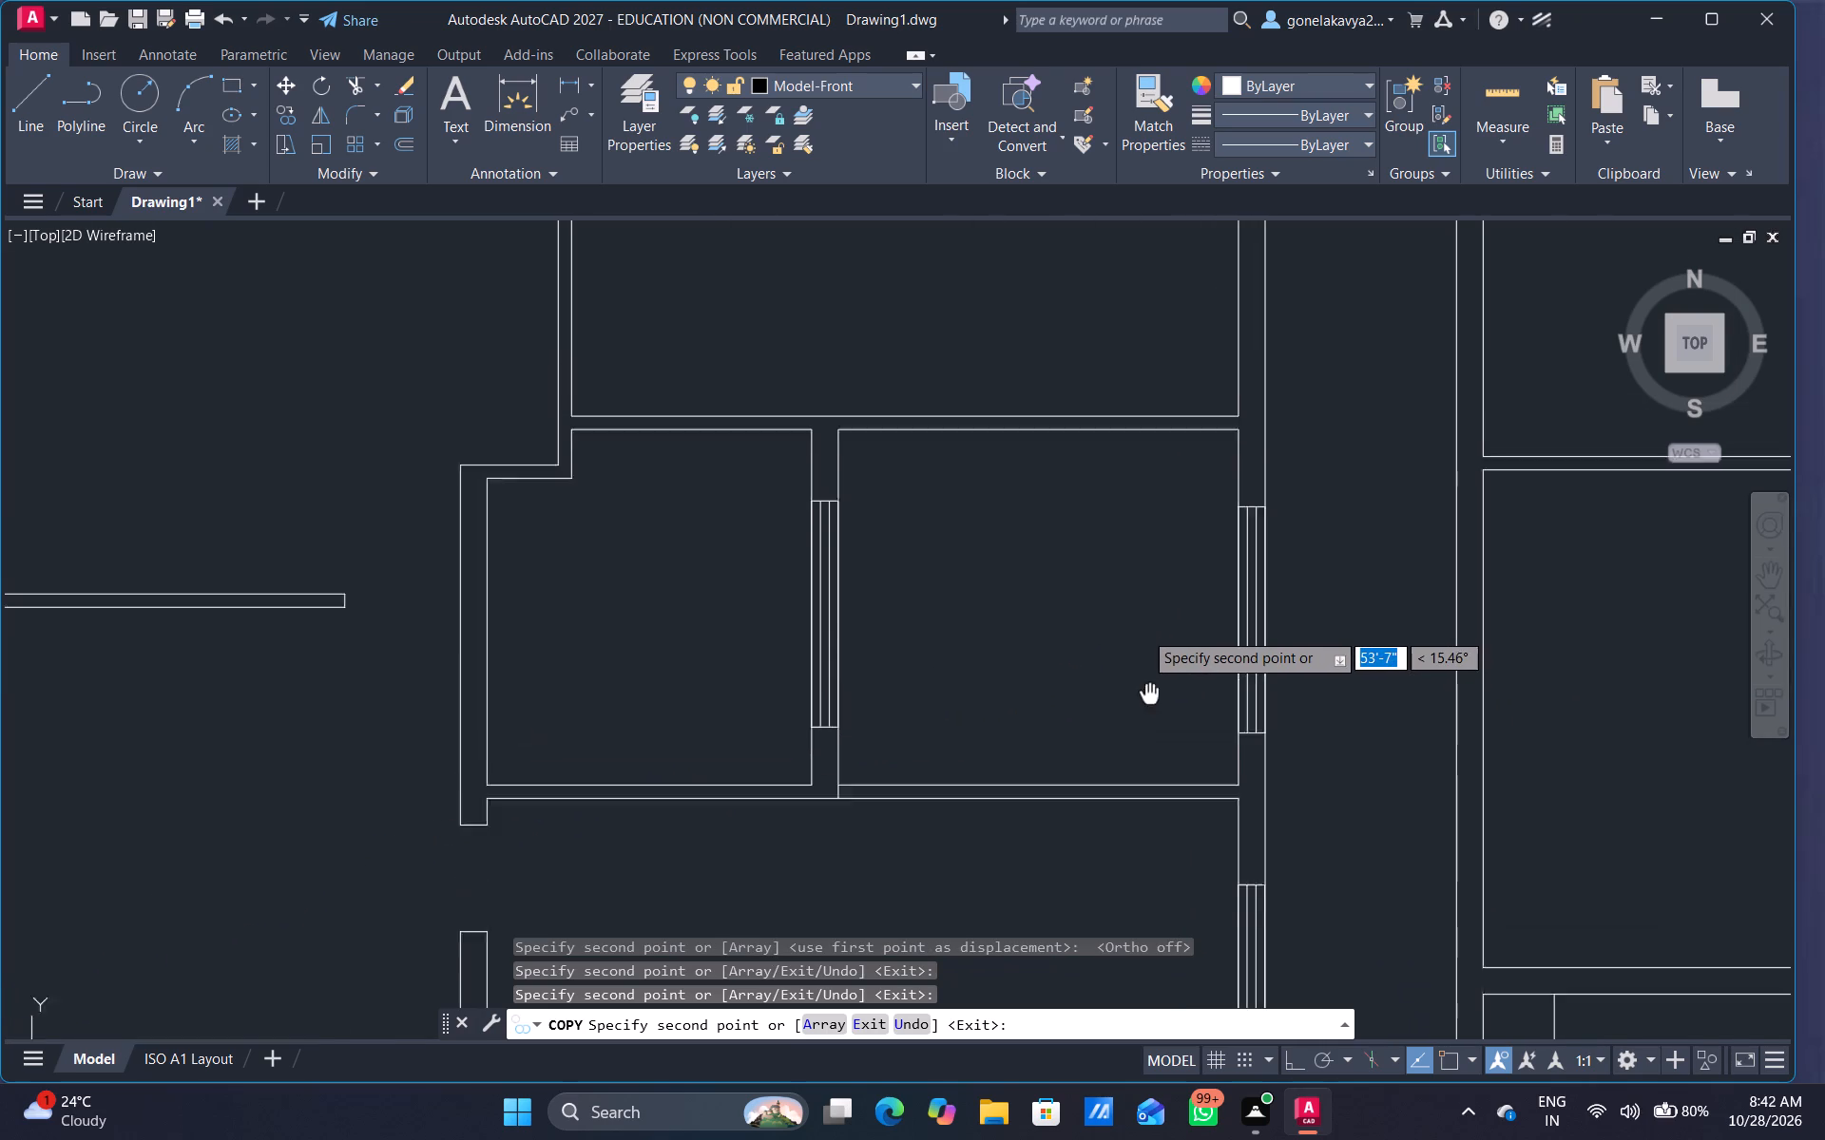
middle_click_drag(1149, 706, 1032, 1062)
scroll(1169, 735, "up", 1)
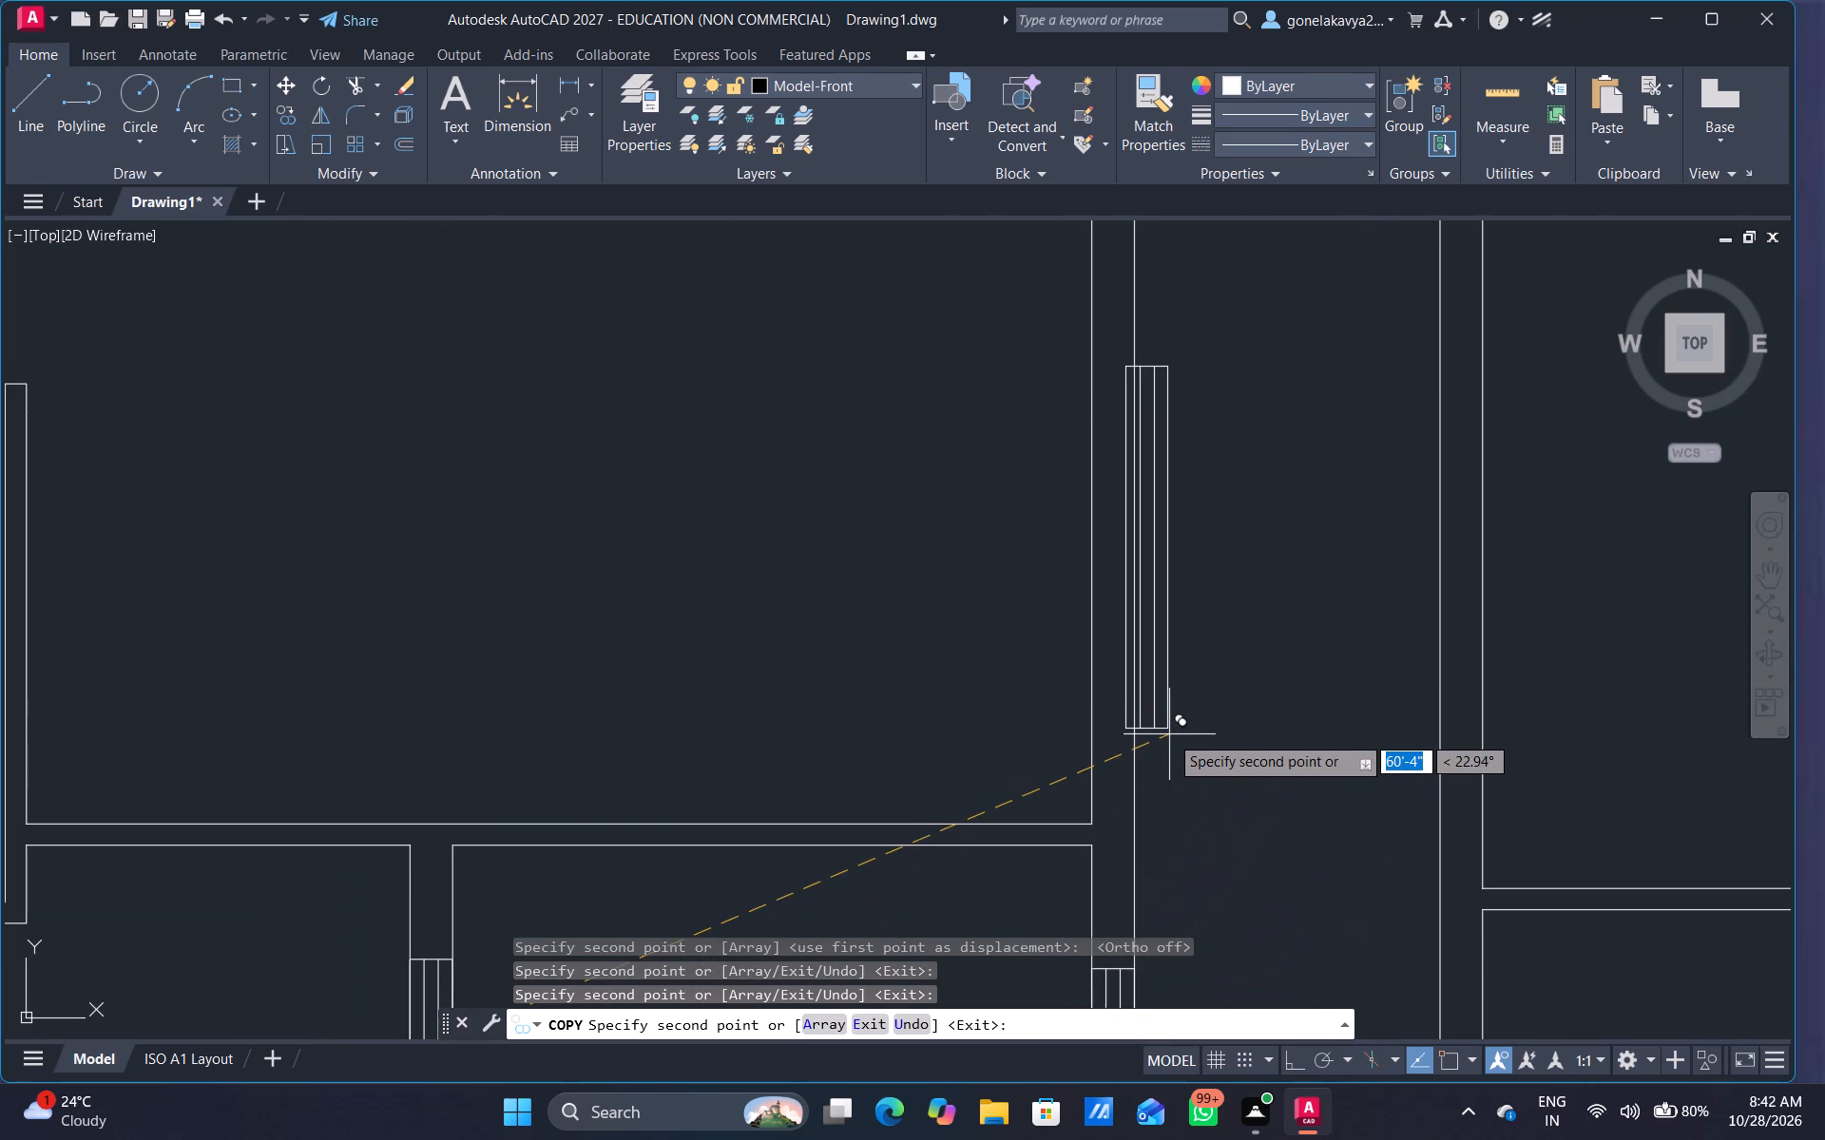
middle_click_drag(1167, 687, 1134, 864)
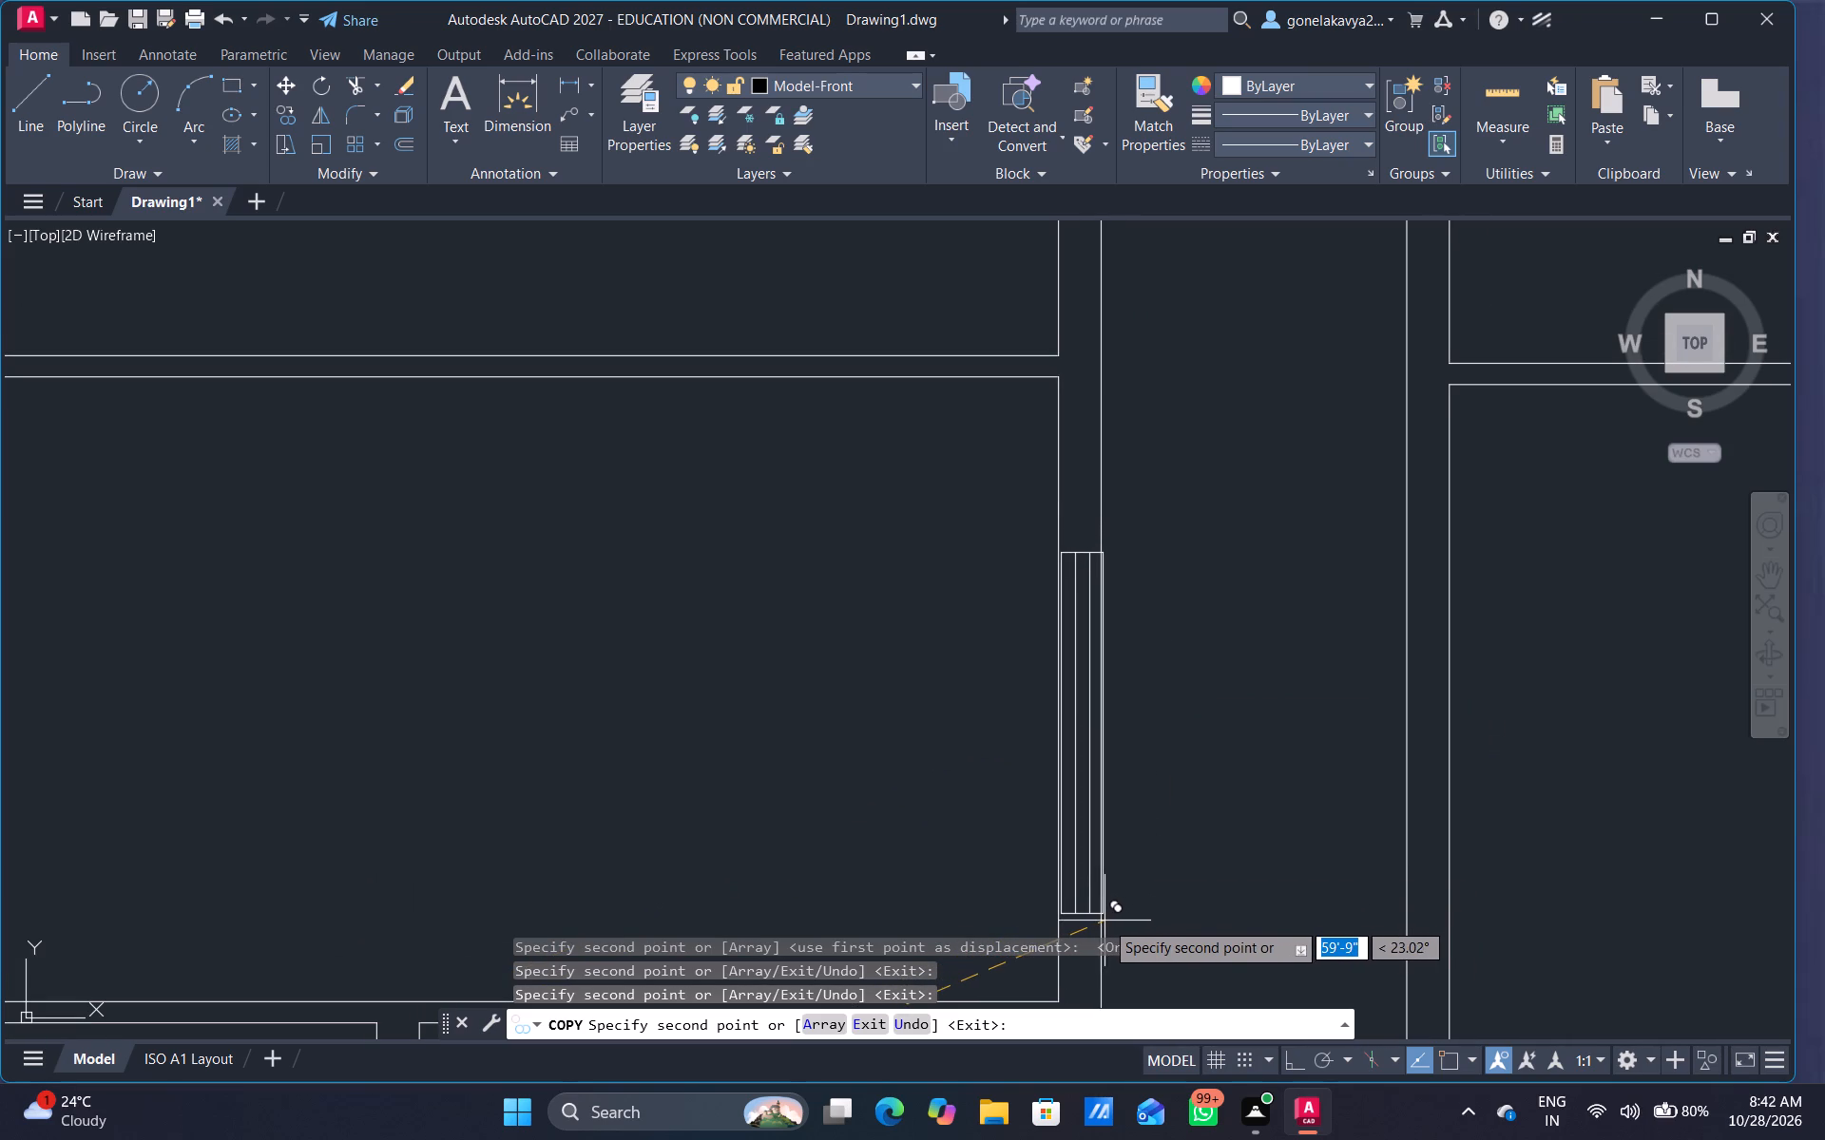
scroll(1102, 921, "up", 3)
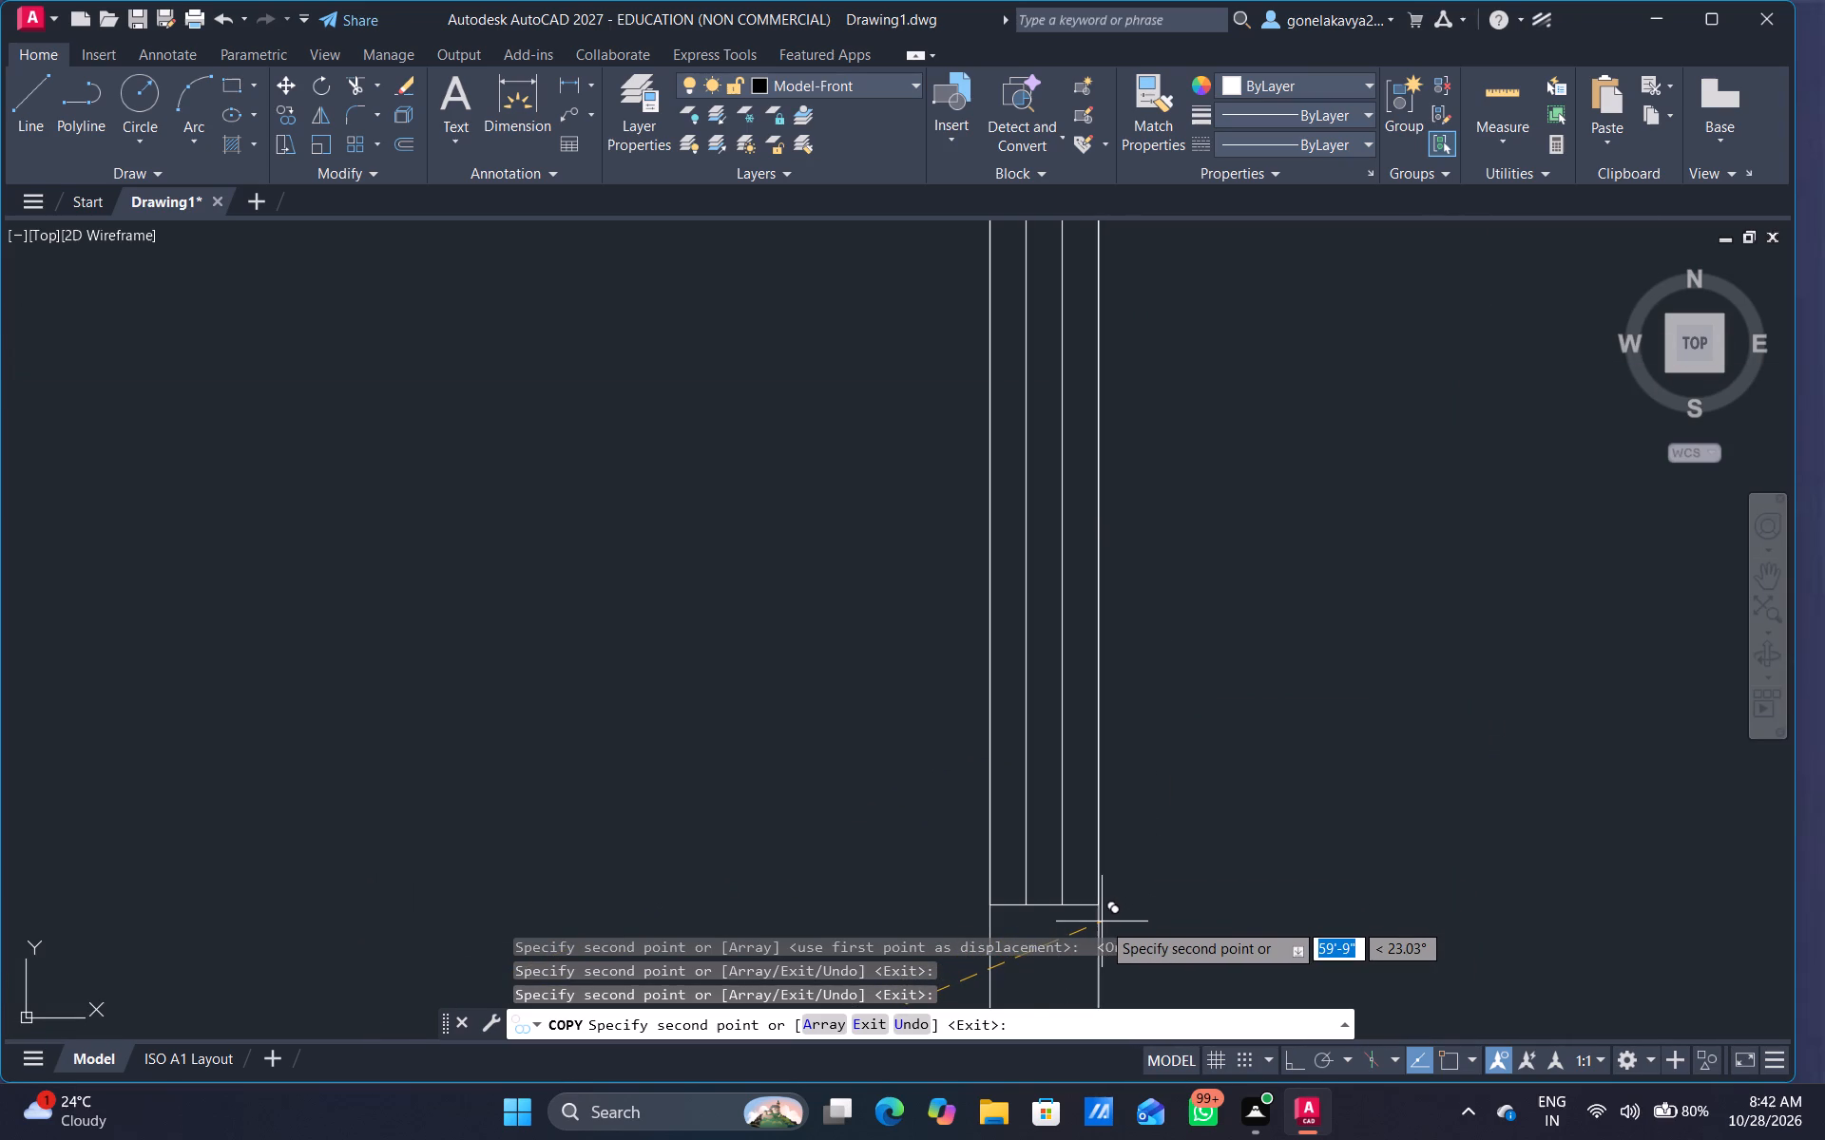
scroll(1102, 921, "up", 1)
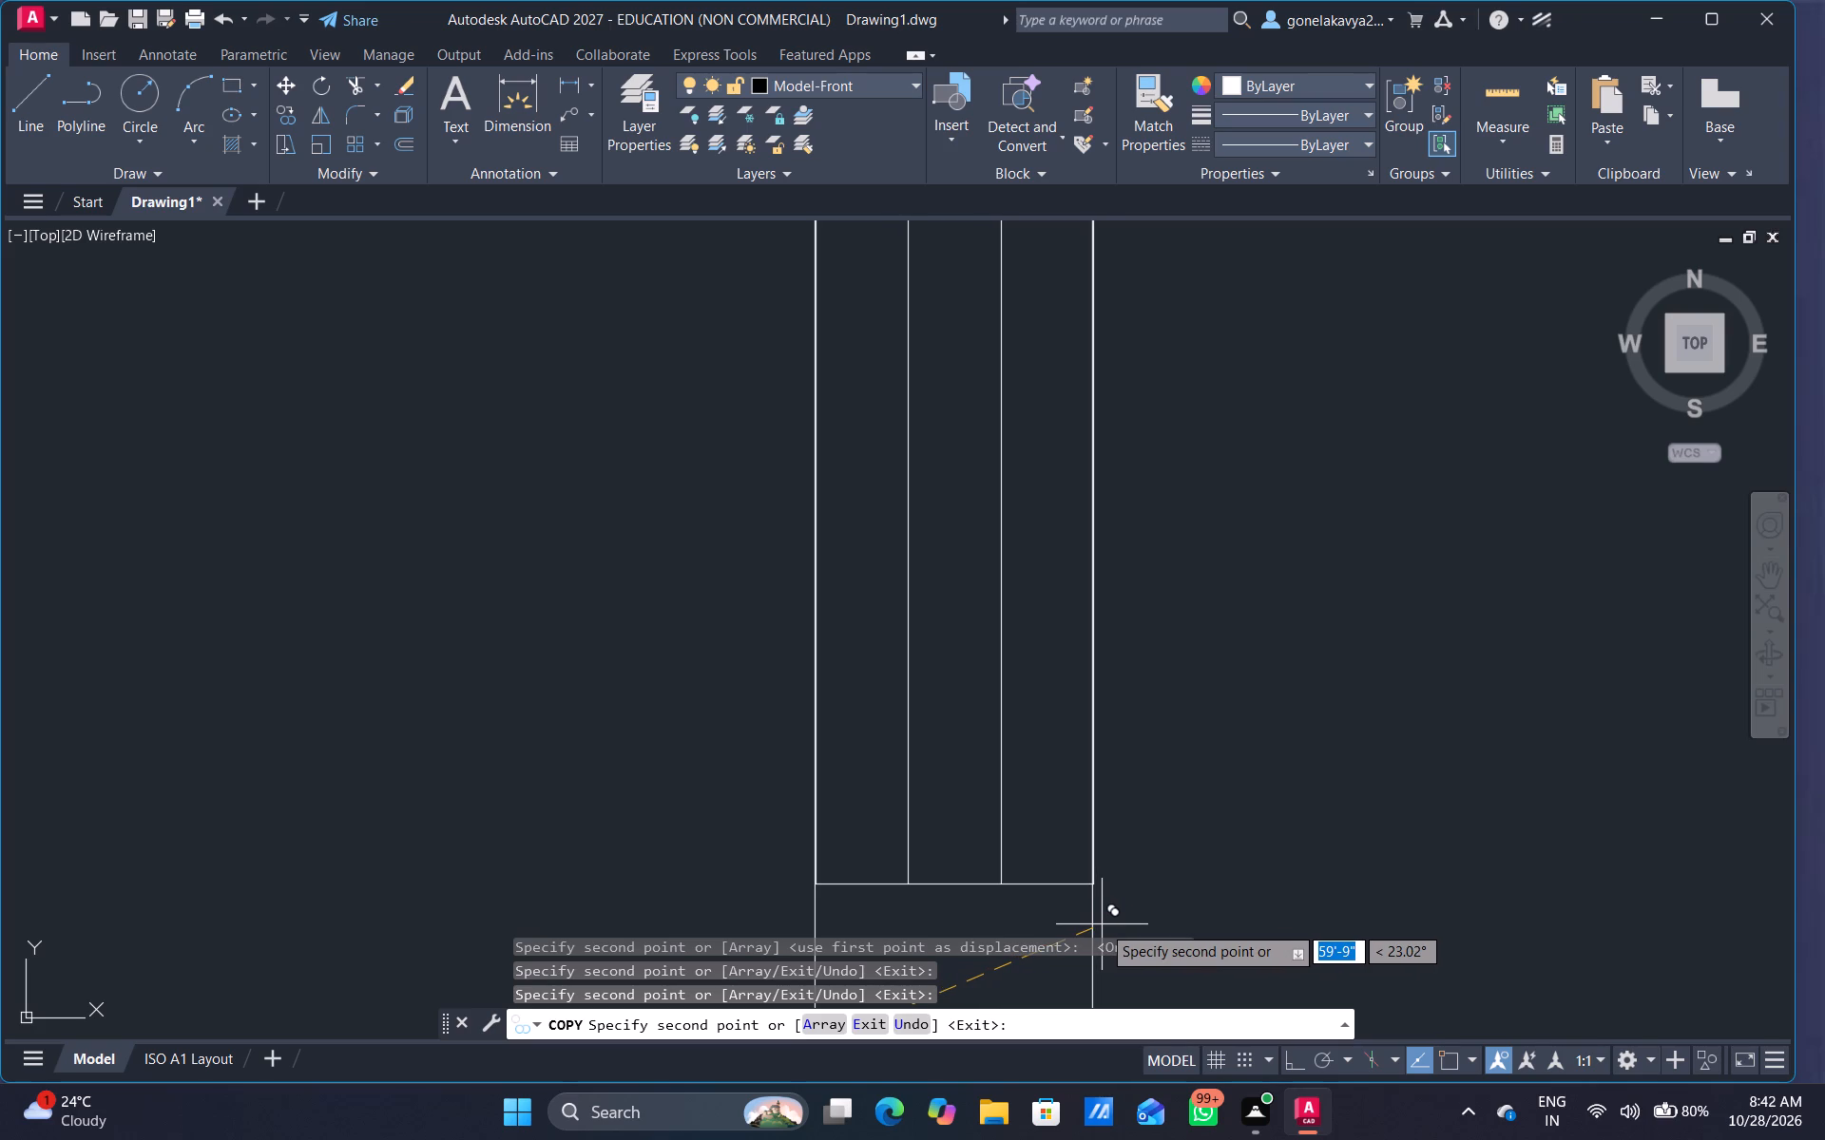
left_click(1102, 924)
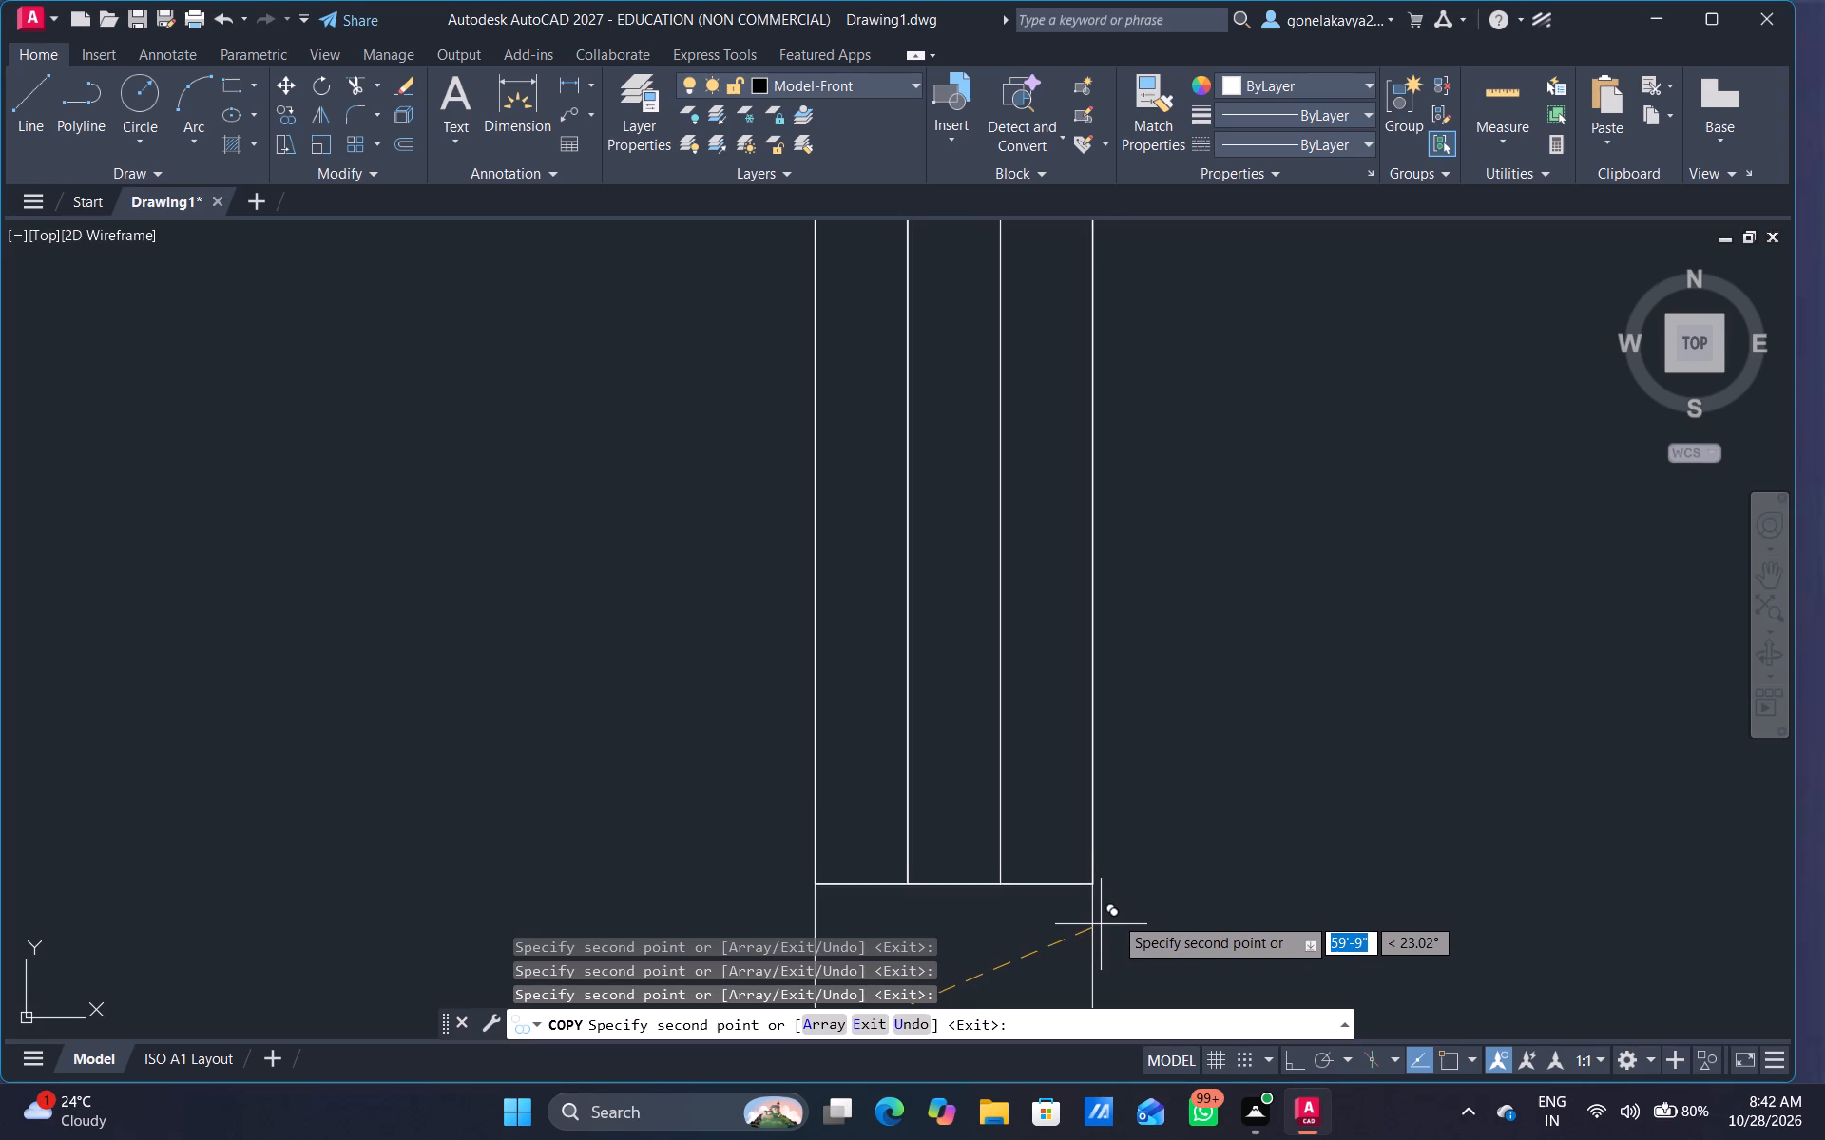
Place another vertical window copy in the larger plan's east outer wall, roughly midway along the northeast room containing the stepped wall.
scroll(1146, 892, "down", 4)
scroll(1057, 738, "down", 3)
middle_click_drag(967, 773, 943, 914)
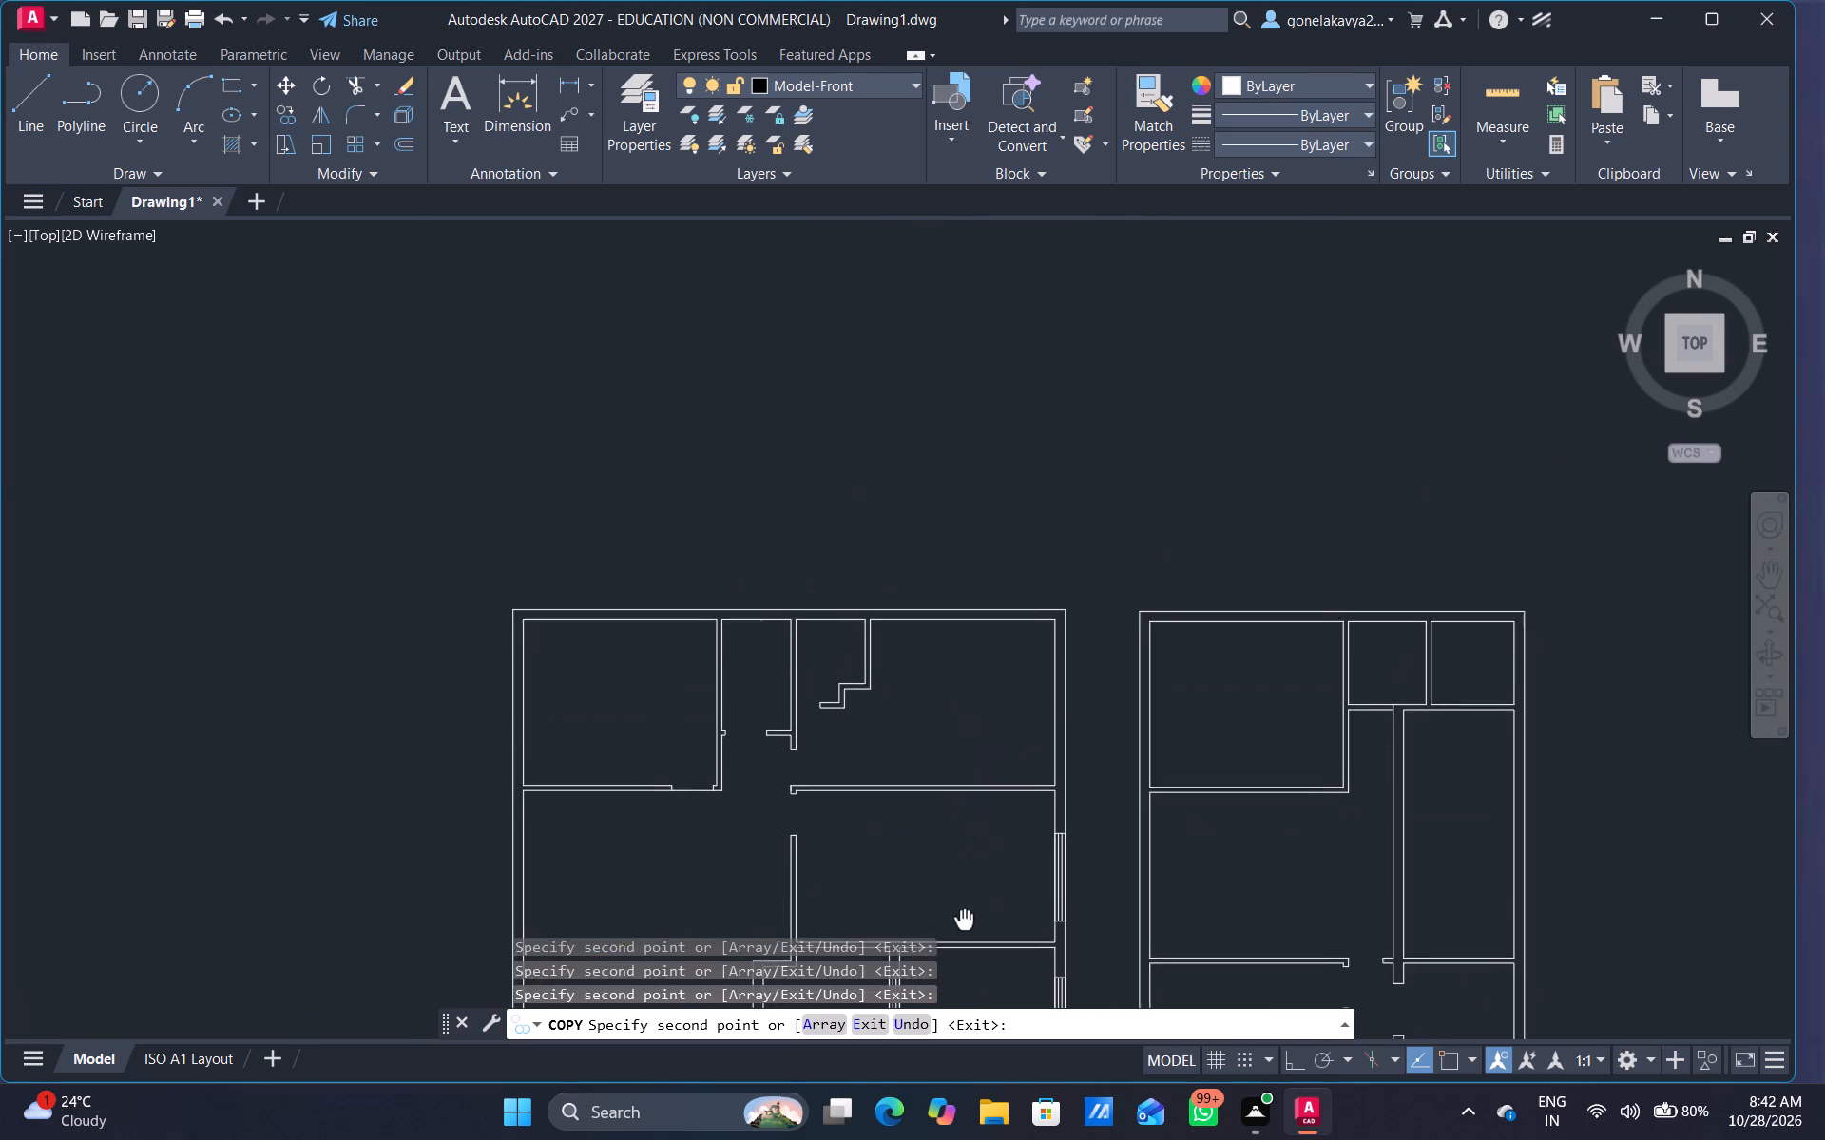
middle_click_drag(943, 914, 961, 880)
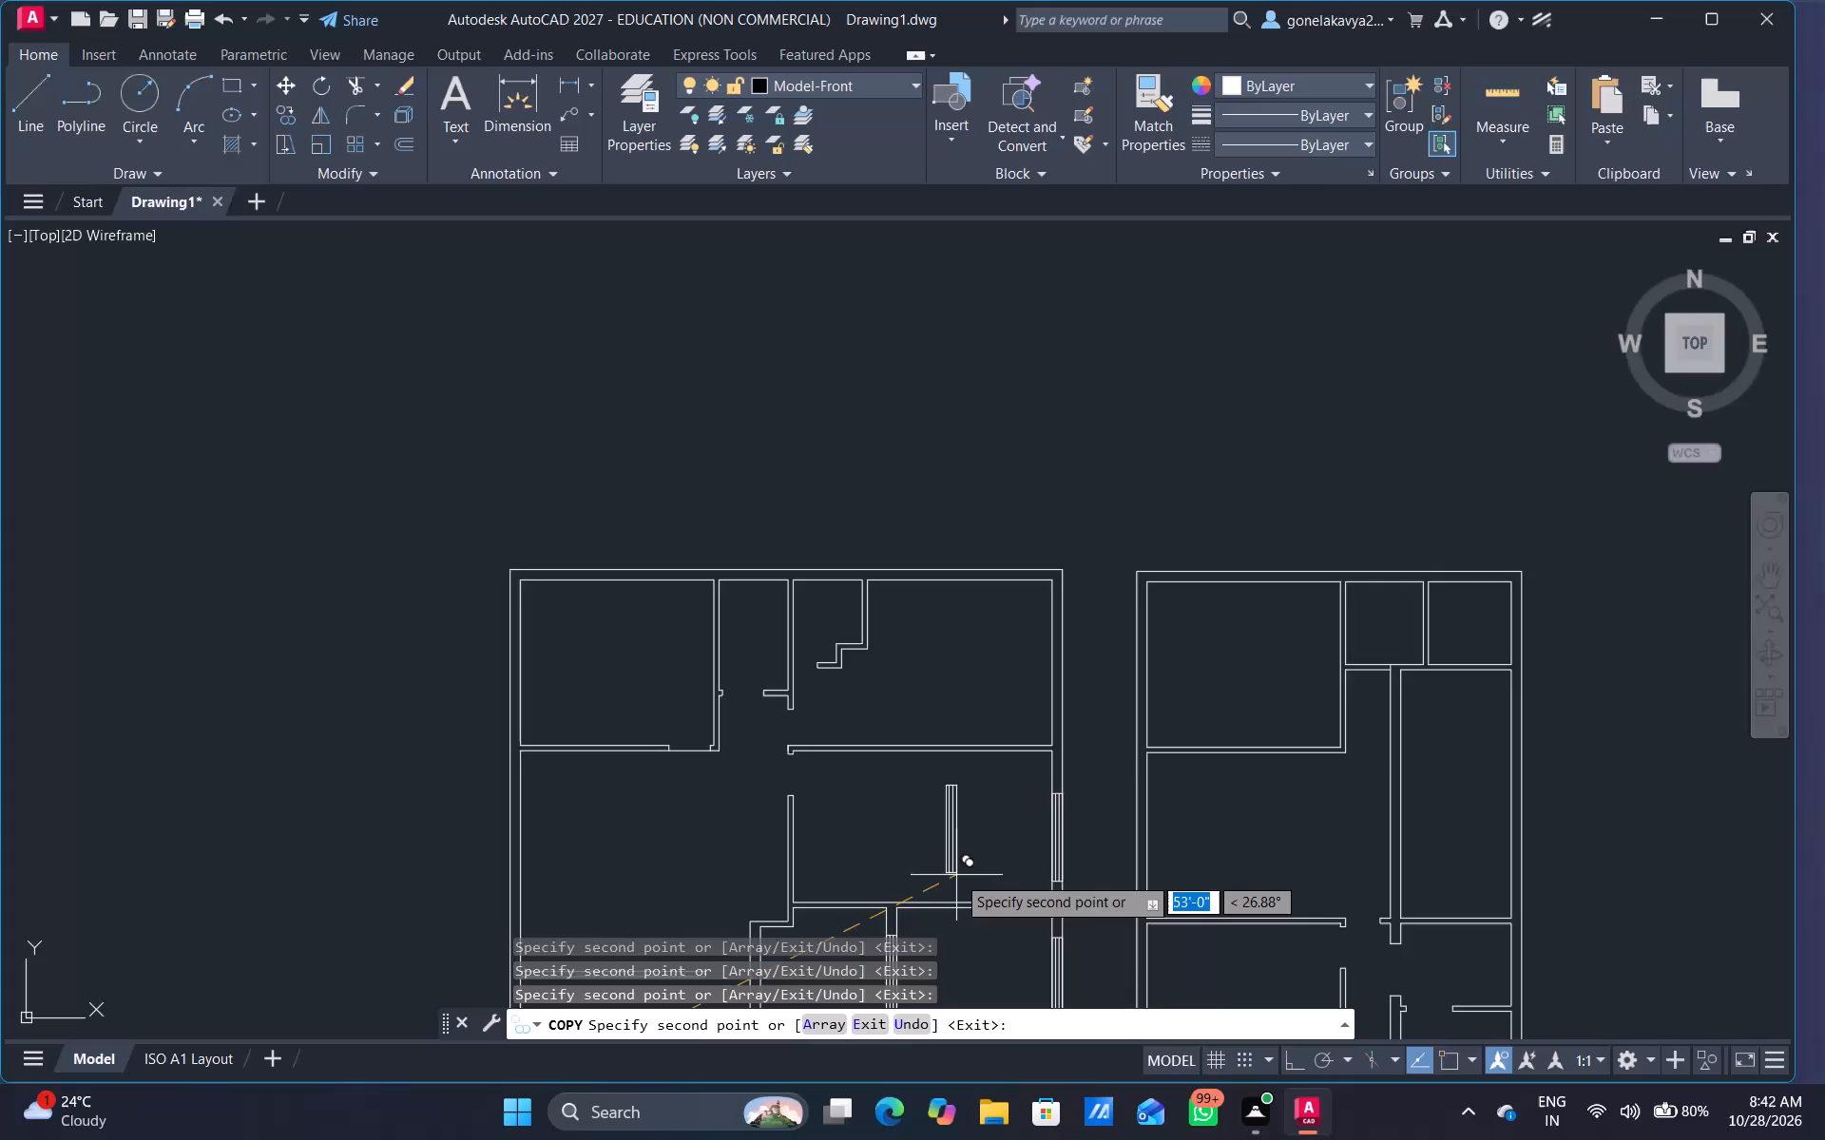
middle_click_drag(1053, 709, 1043, 784)
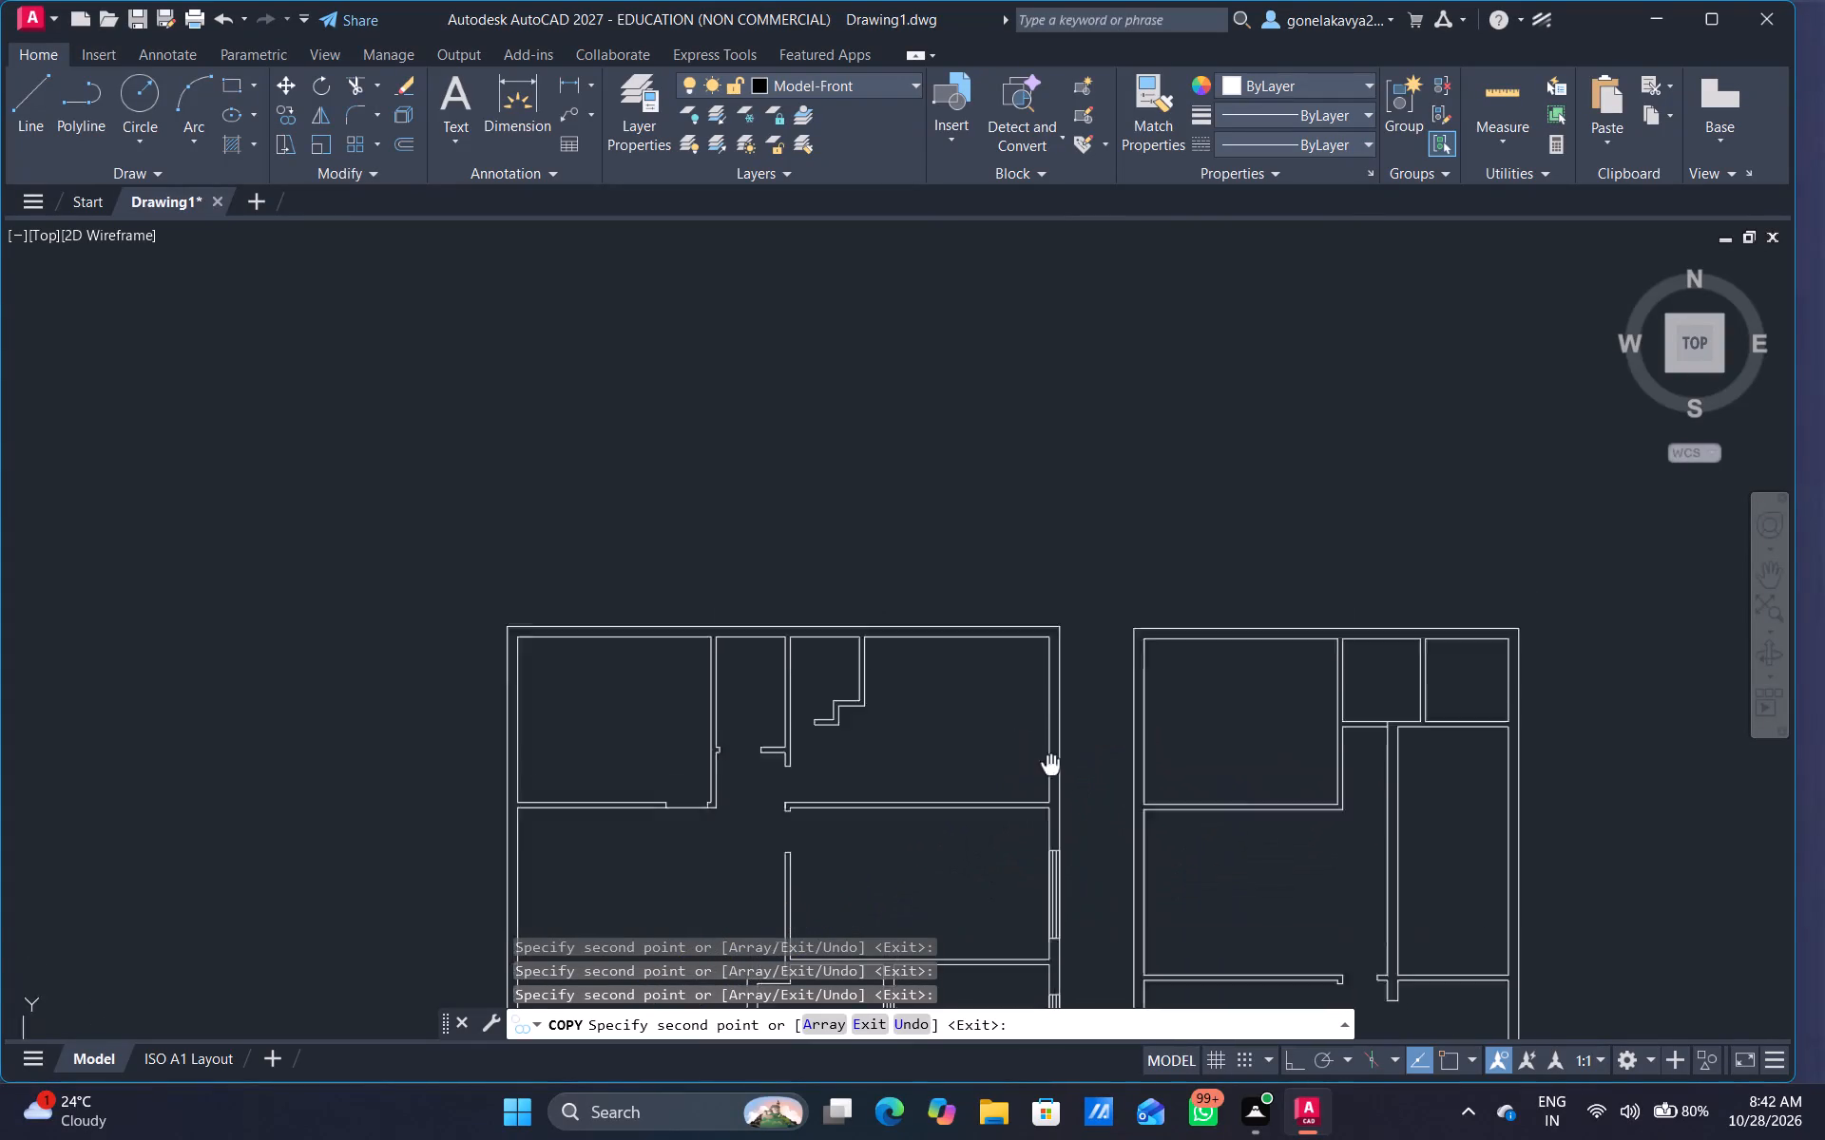
middle_click_drag(1043, 784, 986, 882)
scroll(1005, 884, "up", 3)
middle_click_drag(1003, 881, 1088, 741)
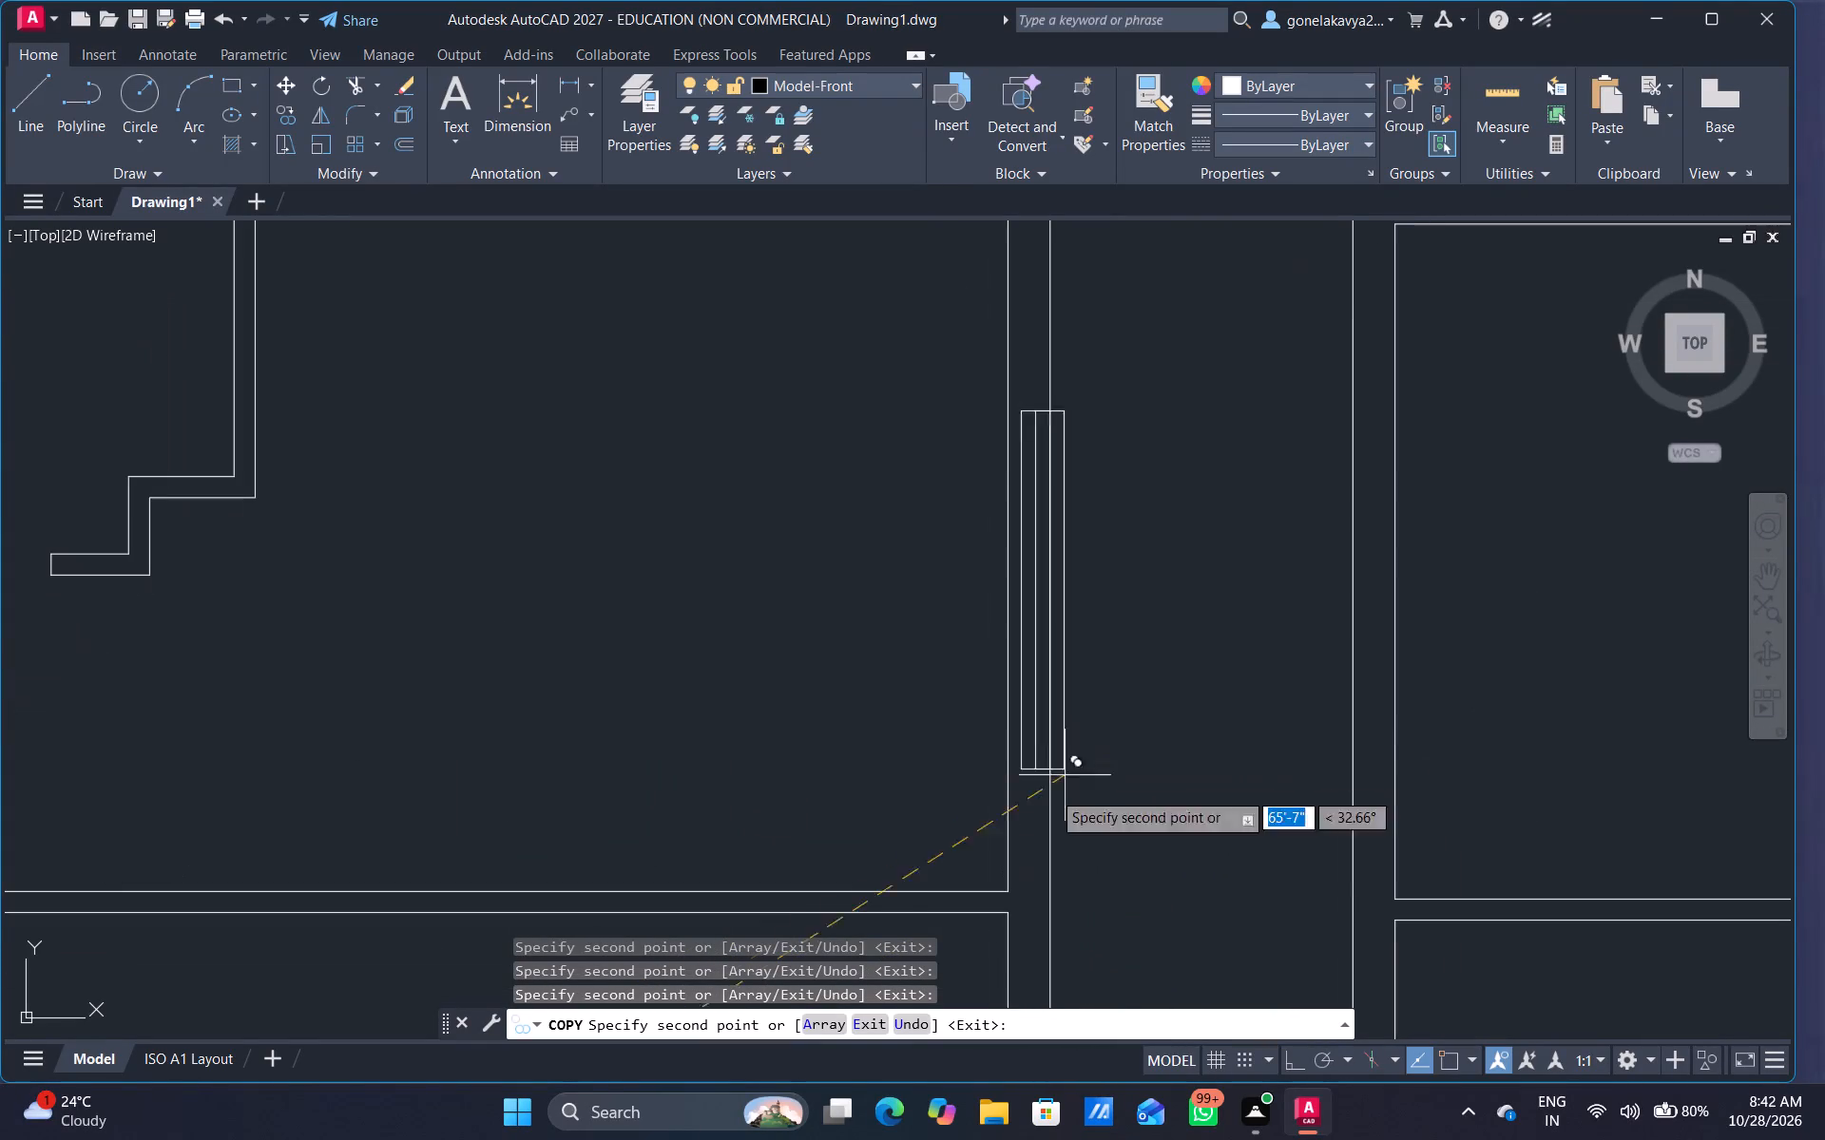
middle_click_drag(1068, 728, 1017, 938)
middle_click_drag(999, 883, 976, 710)
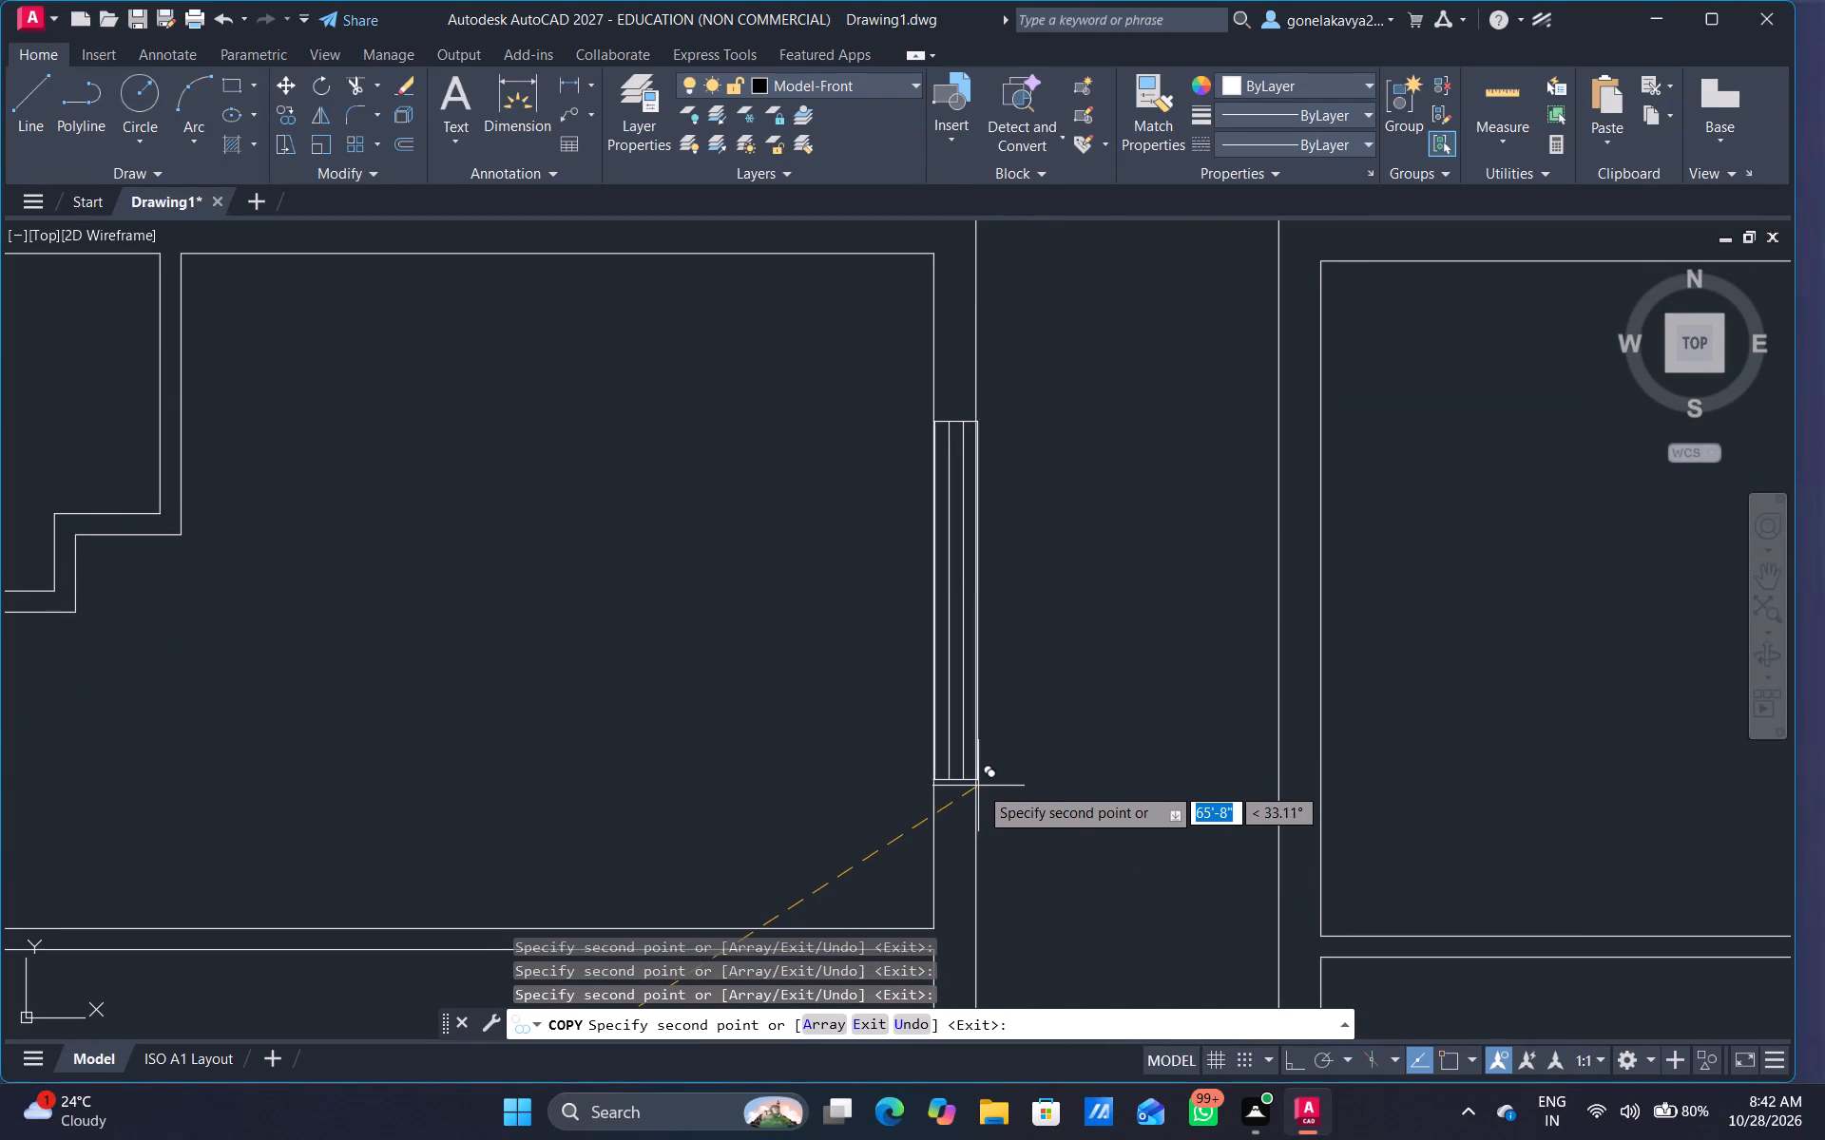
scroll(974, 786, "up", 2)
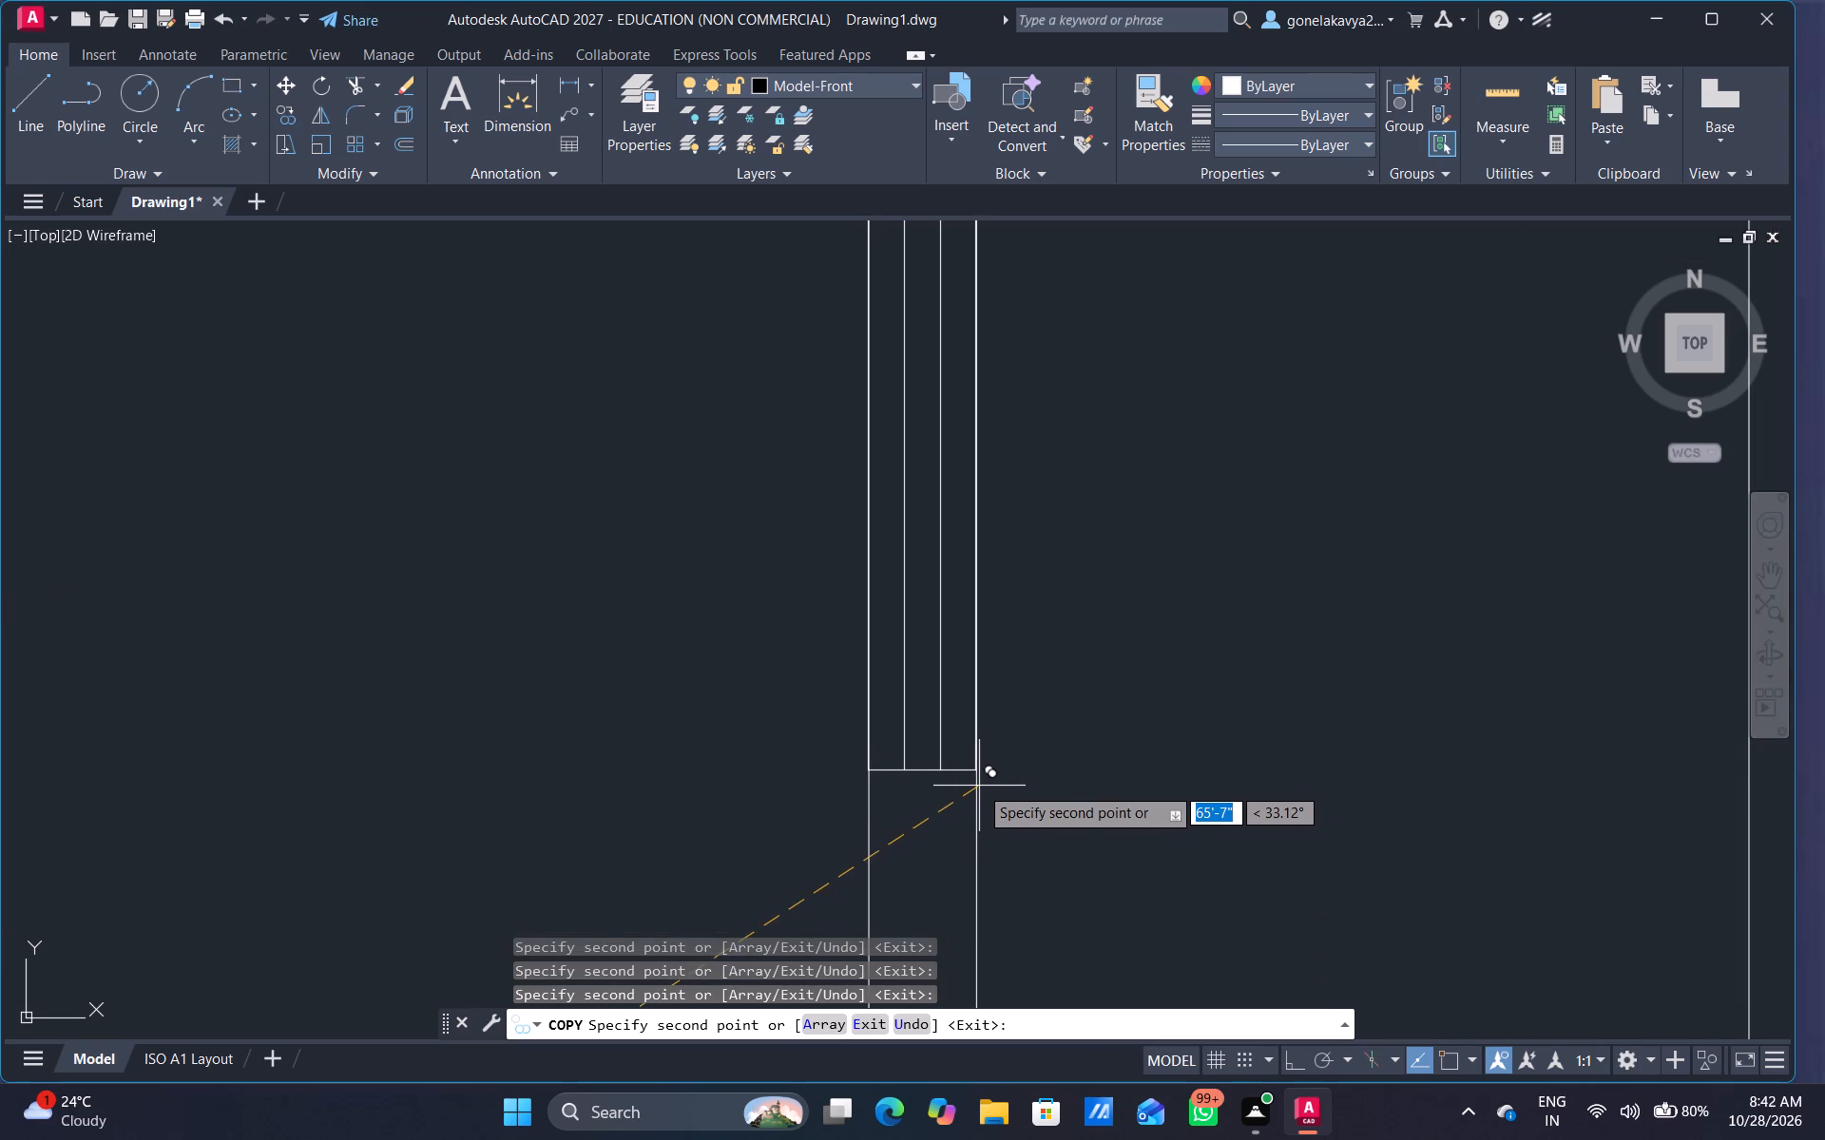
left_click(979, 786)
Place another vertical window copy in the larger plan's west outer wall, roughly midway along the northwest corner room.
scroll(1106, 815, "down", 4)
middle_click_drag(924, 775, 927, 773)
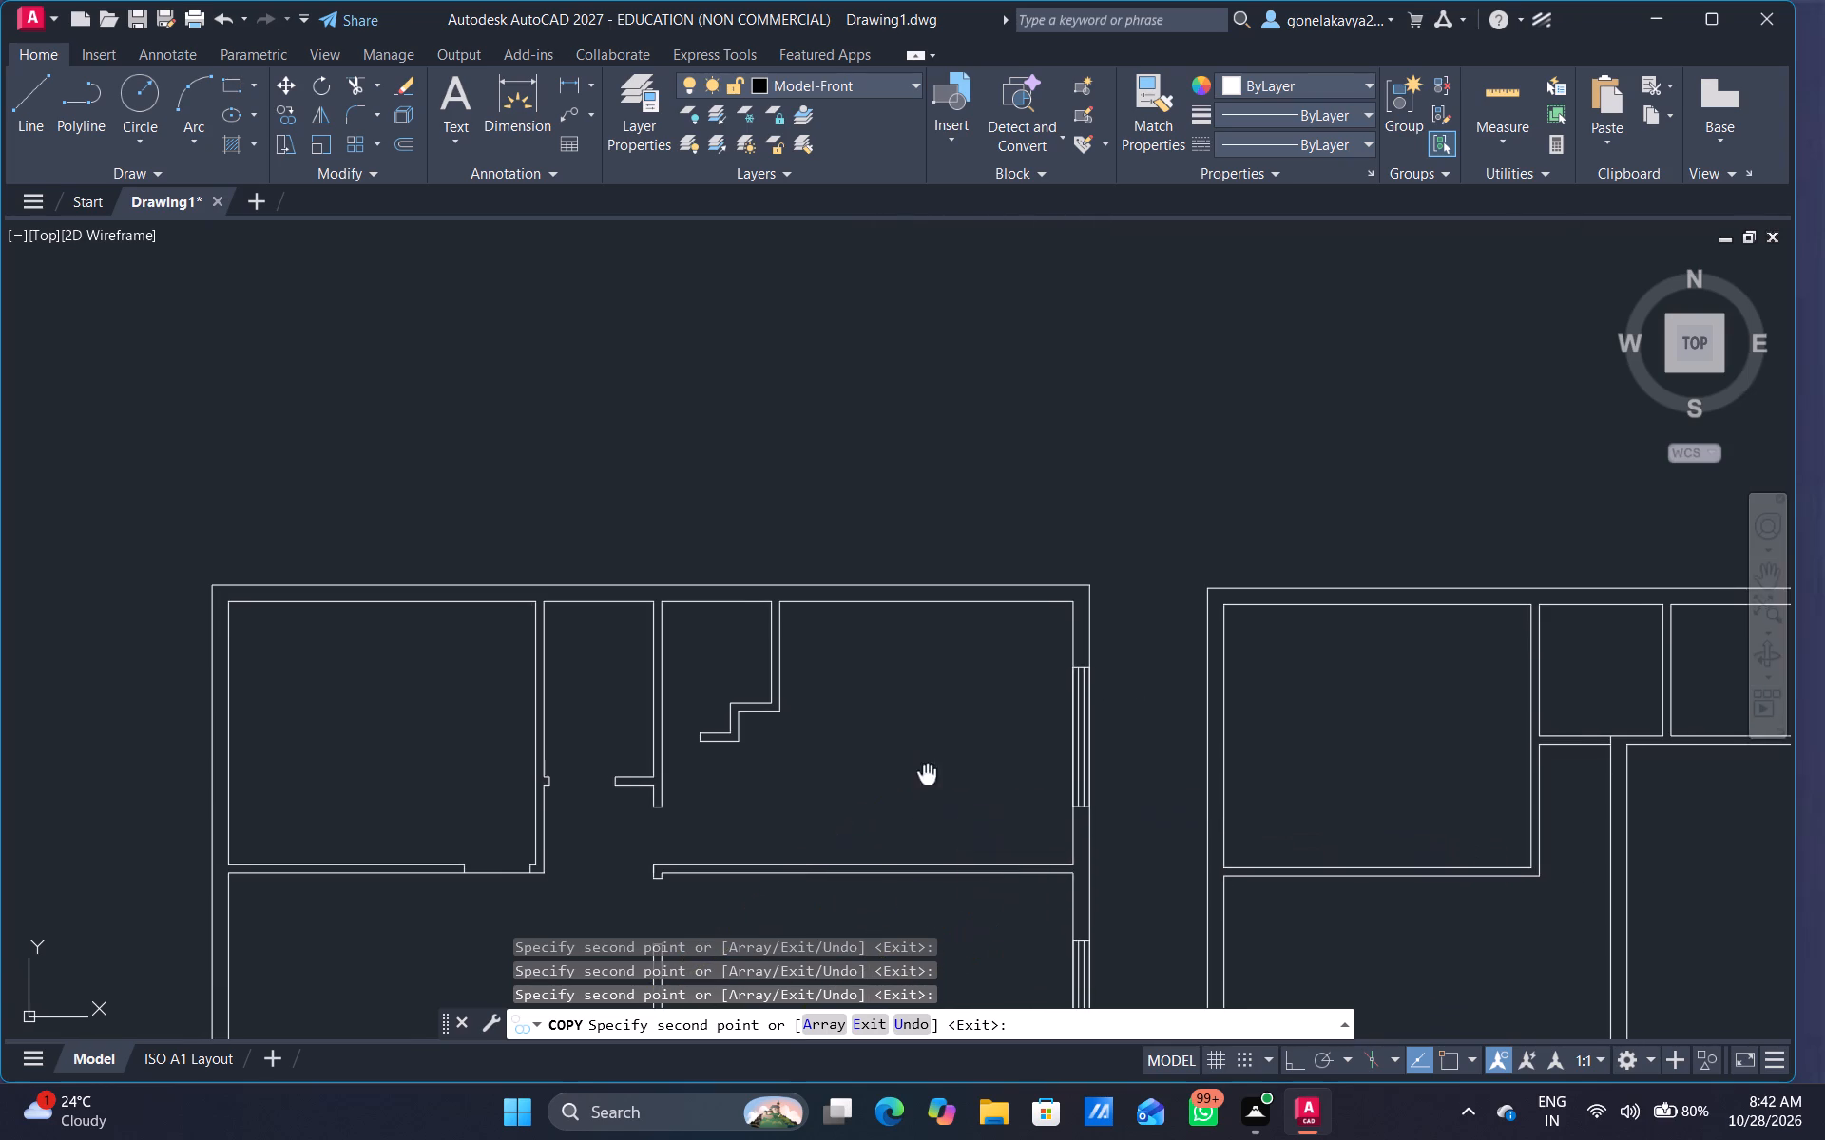
middle_click_drag(927, 773, 1218, 687)
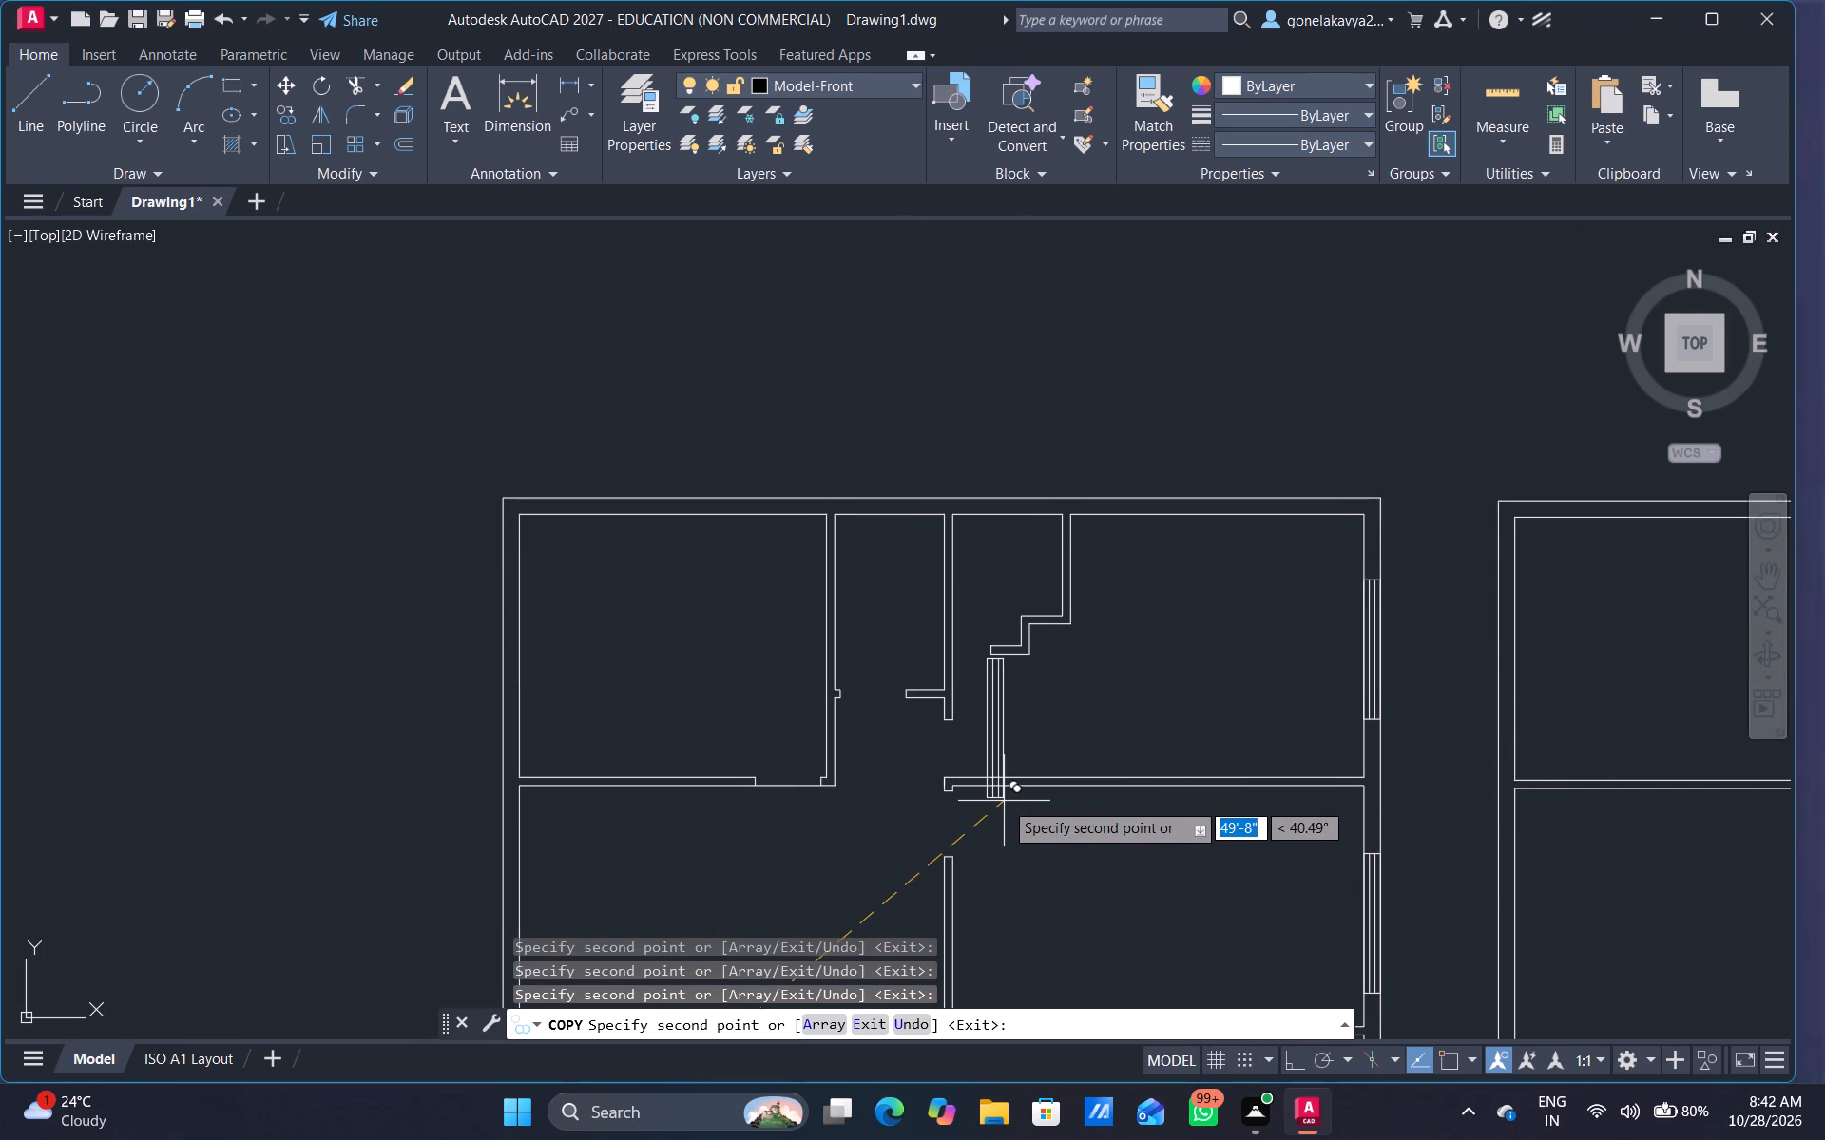
middle_click_drag(1004, 801, 1082, 706)
middle_click_drag(995, 772, 1206, 960)
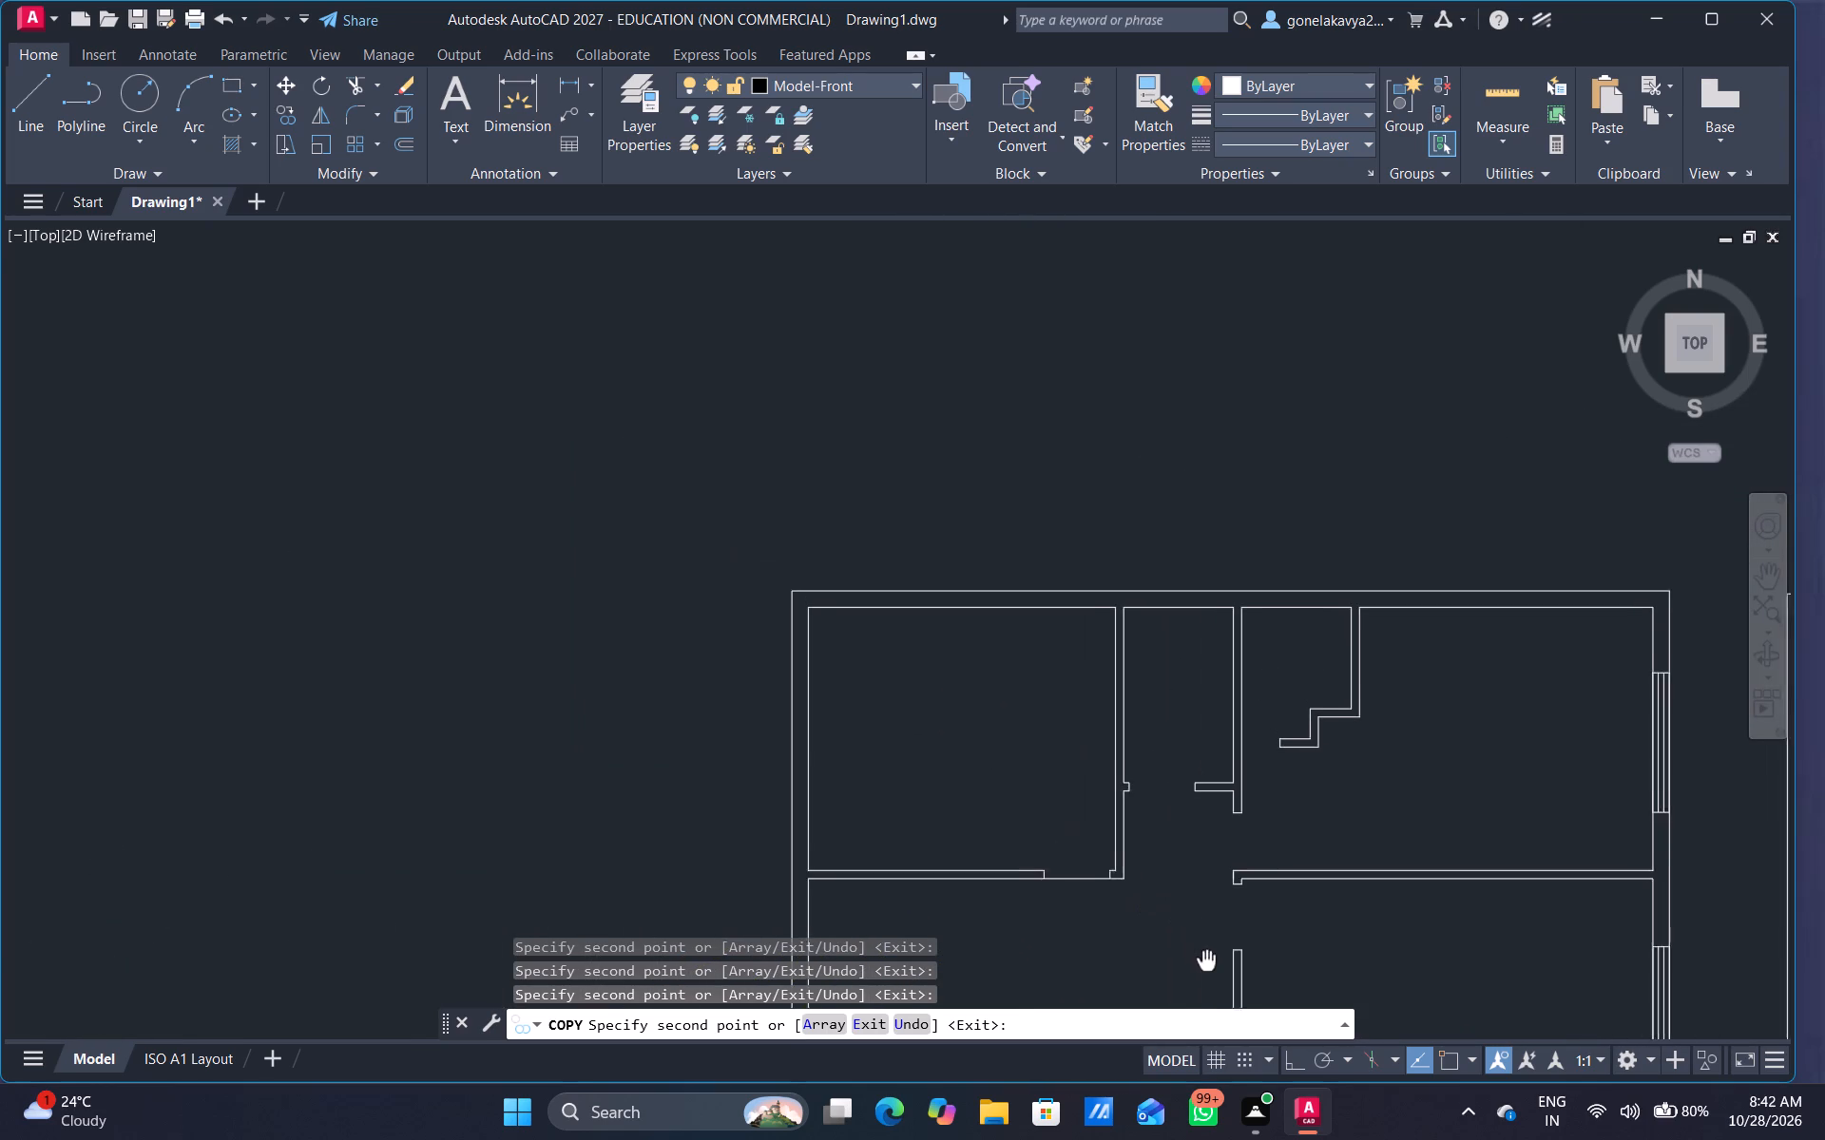
middle_click_drag(1206, 960, 1212, 965)
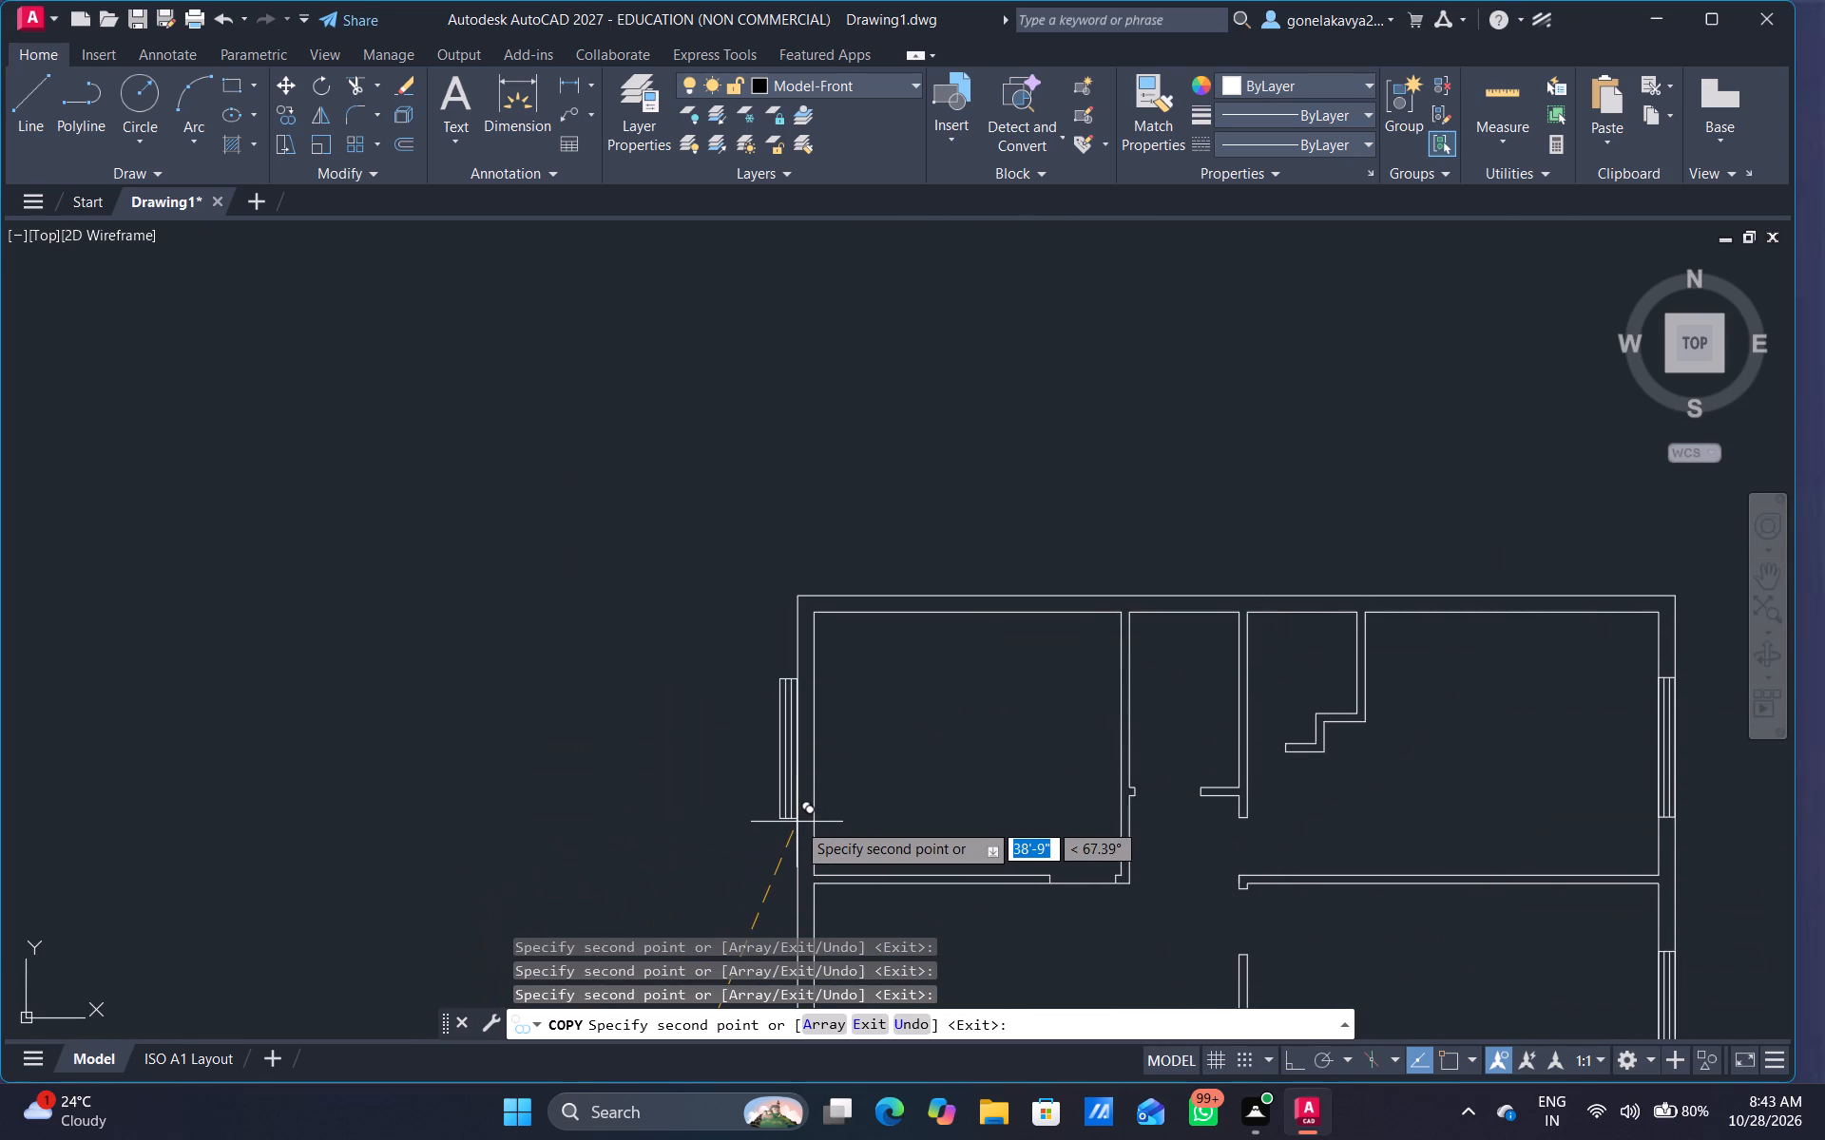
scroll(797, 822, "up", 2)
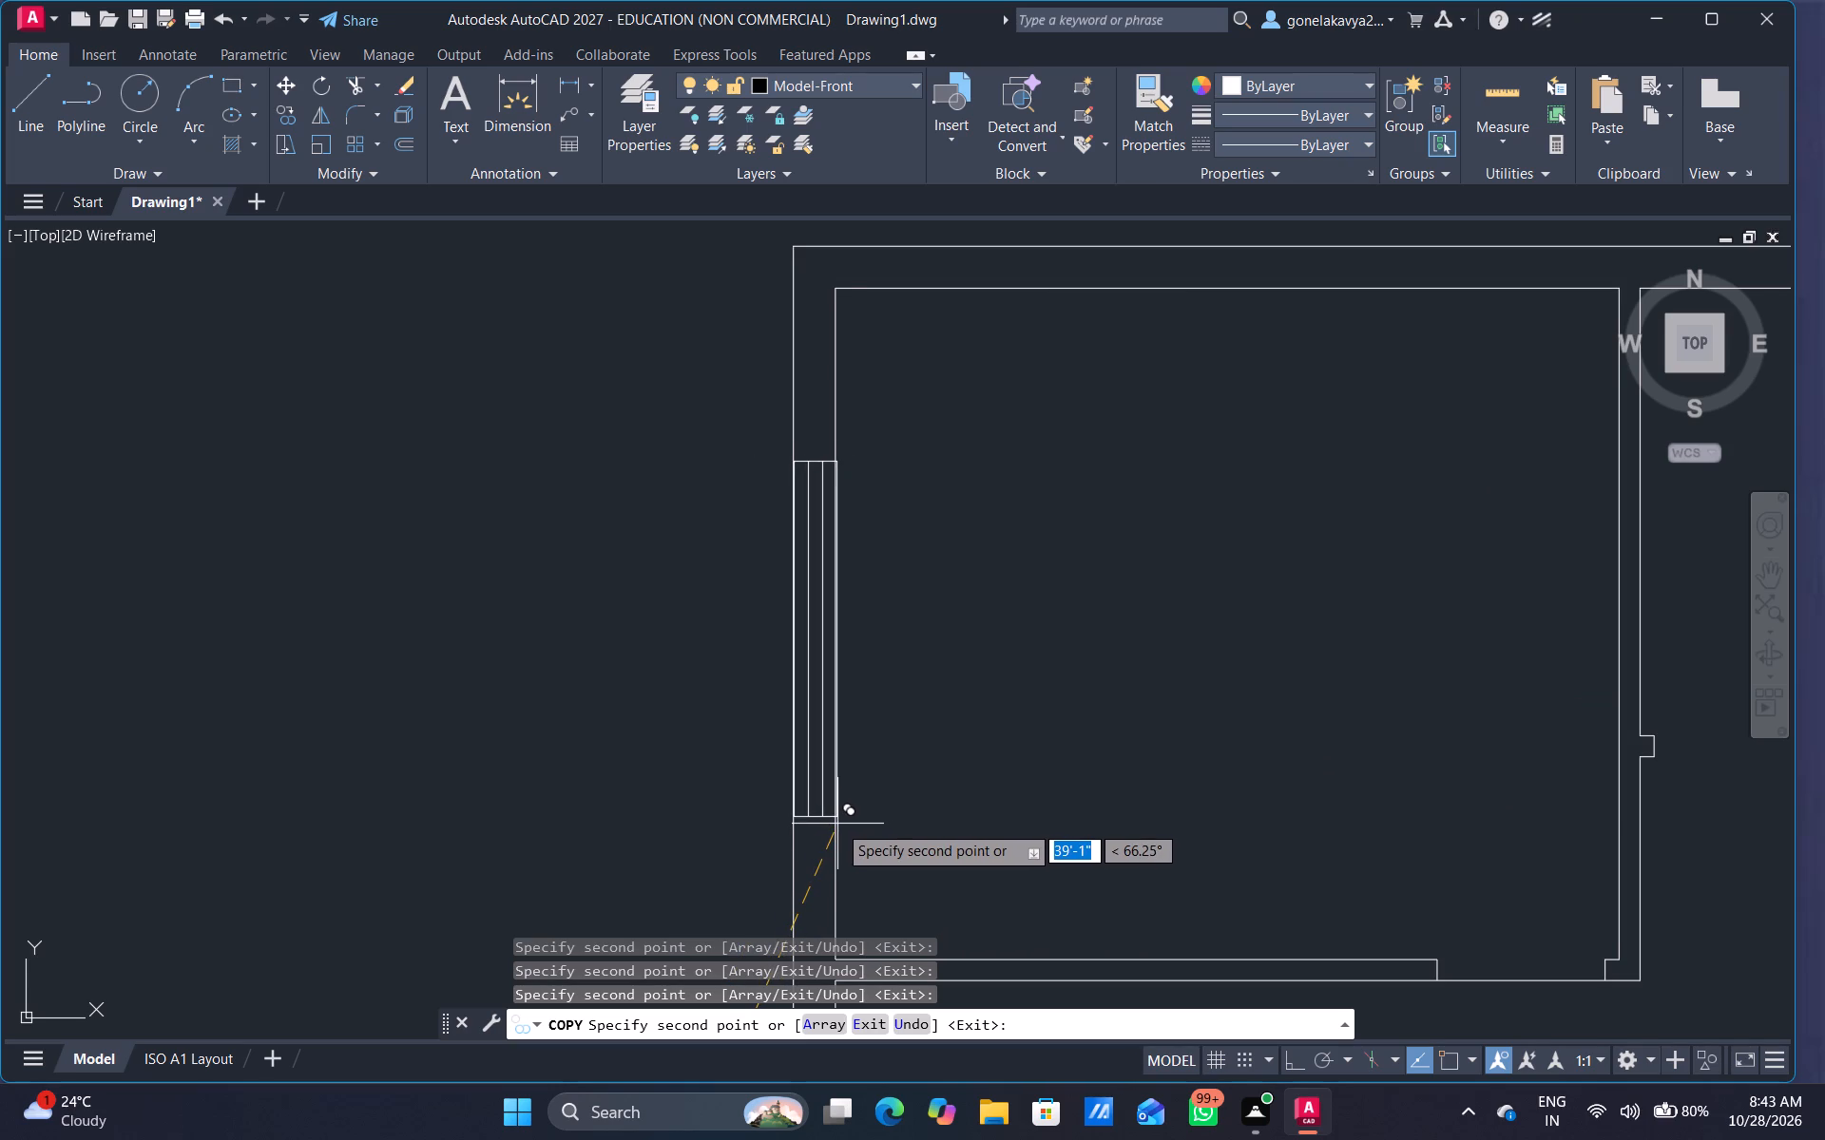
left_click(837, 824)
Place another vertical window copy in the larger plan's west outer wall, roughly midway along the room directly south of the northwest room.
scroll(1188, 787, "down", 3)
middle_click_drag(1188, 787, 1151, 515)
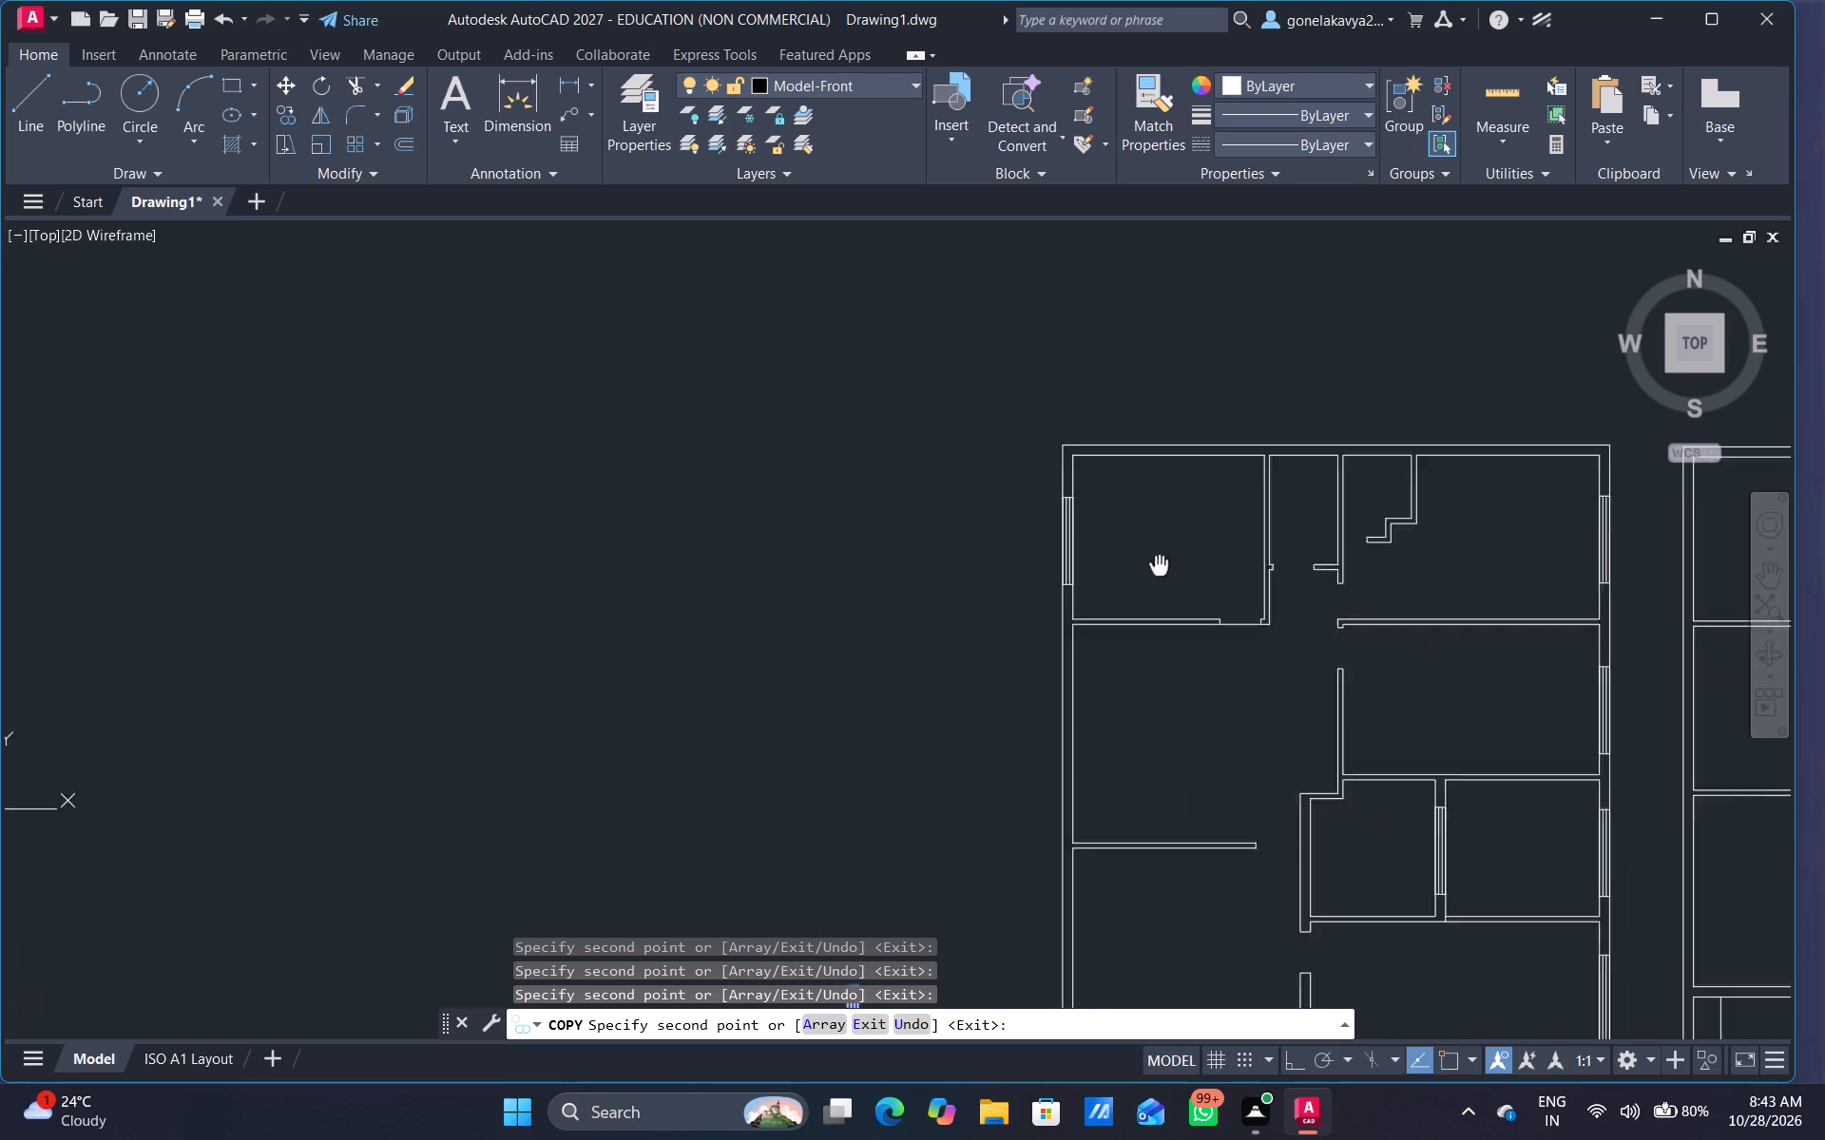
middle_click_drag(1151, 515, 1124, 417)
scroll(1009, 601, "up", 3)
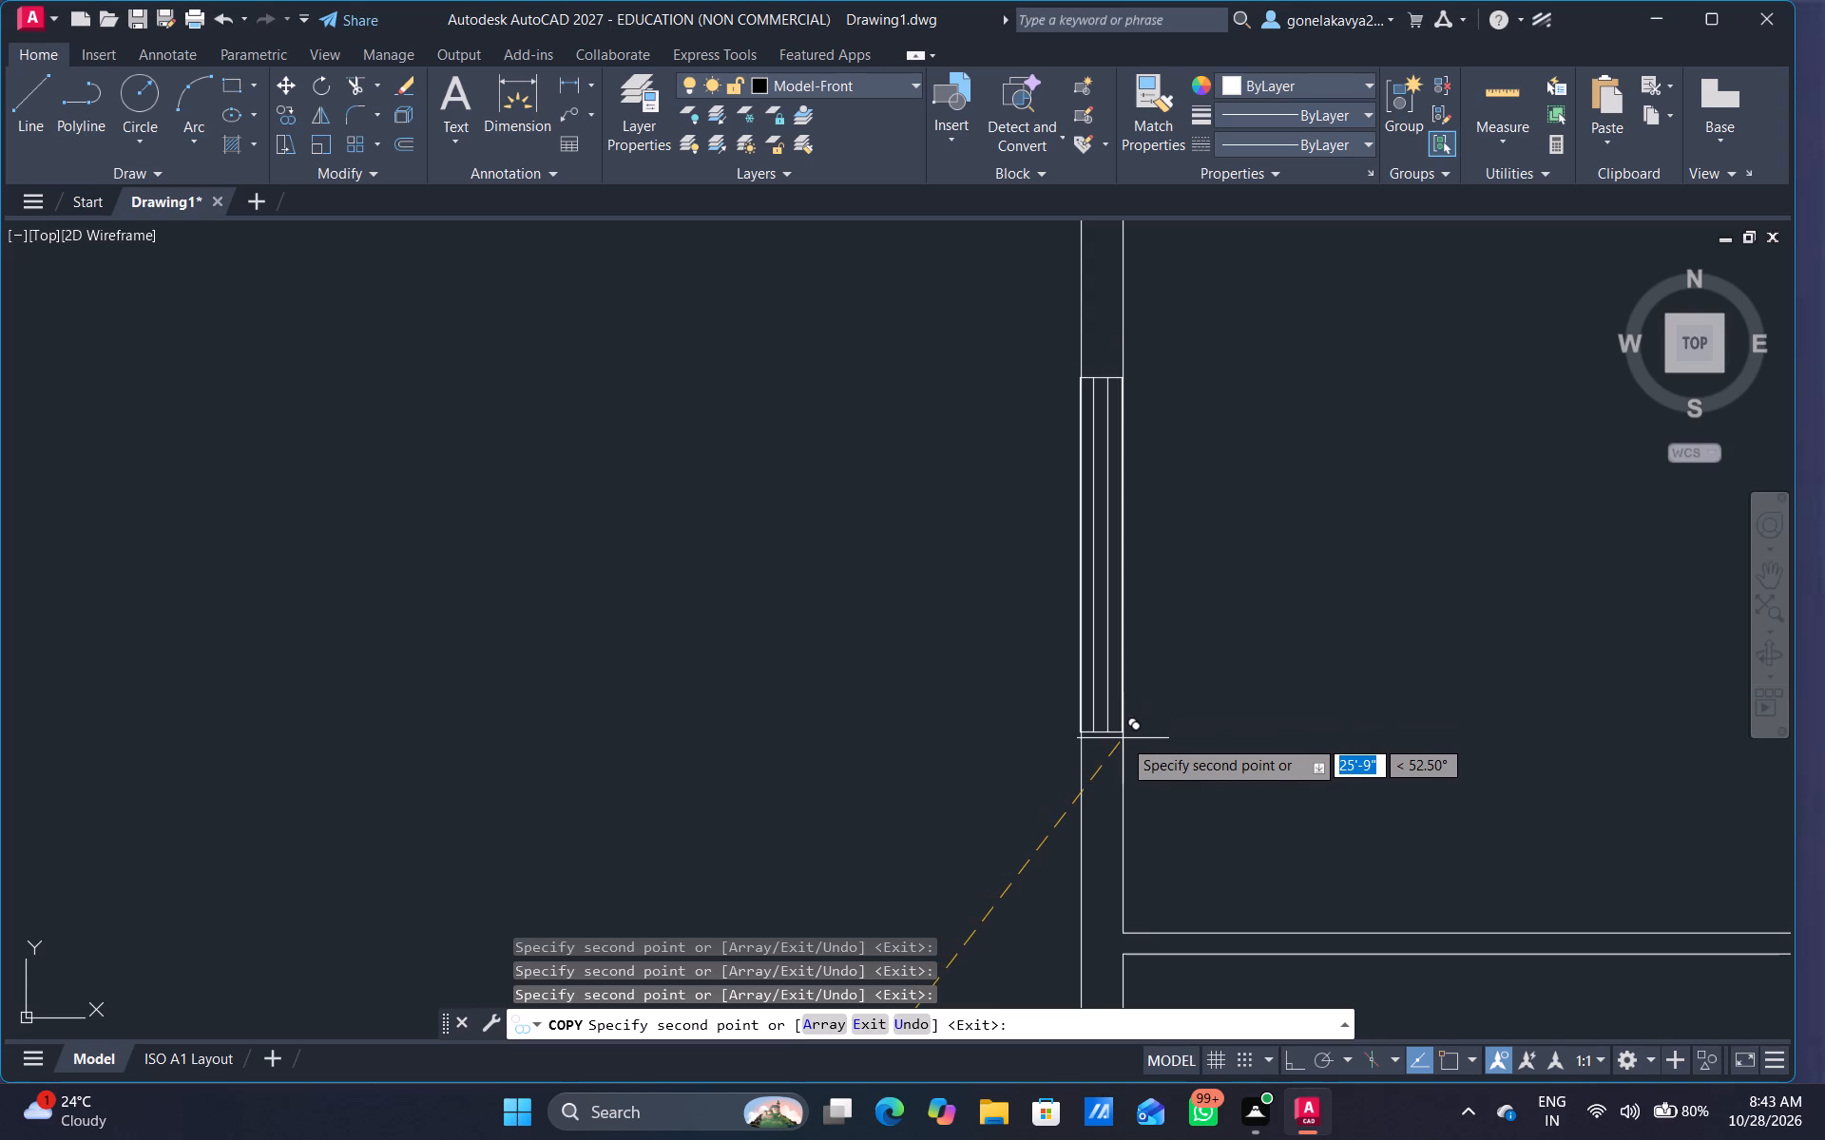
scroll(1126, 740, "up", 3)
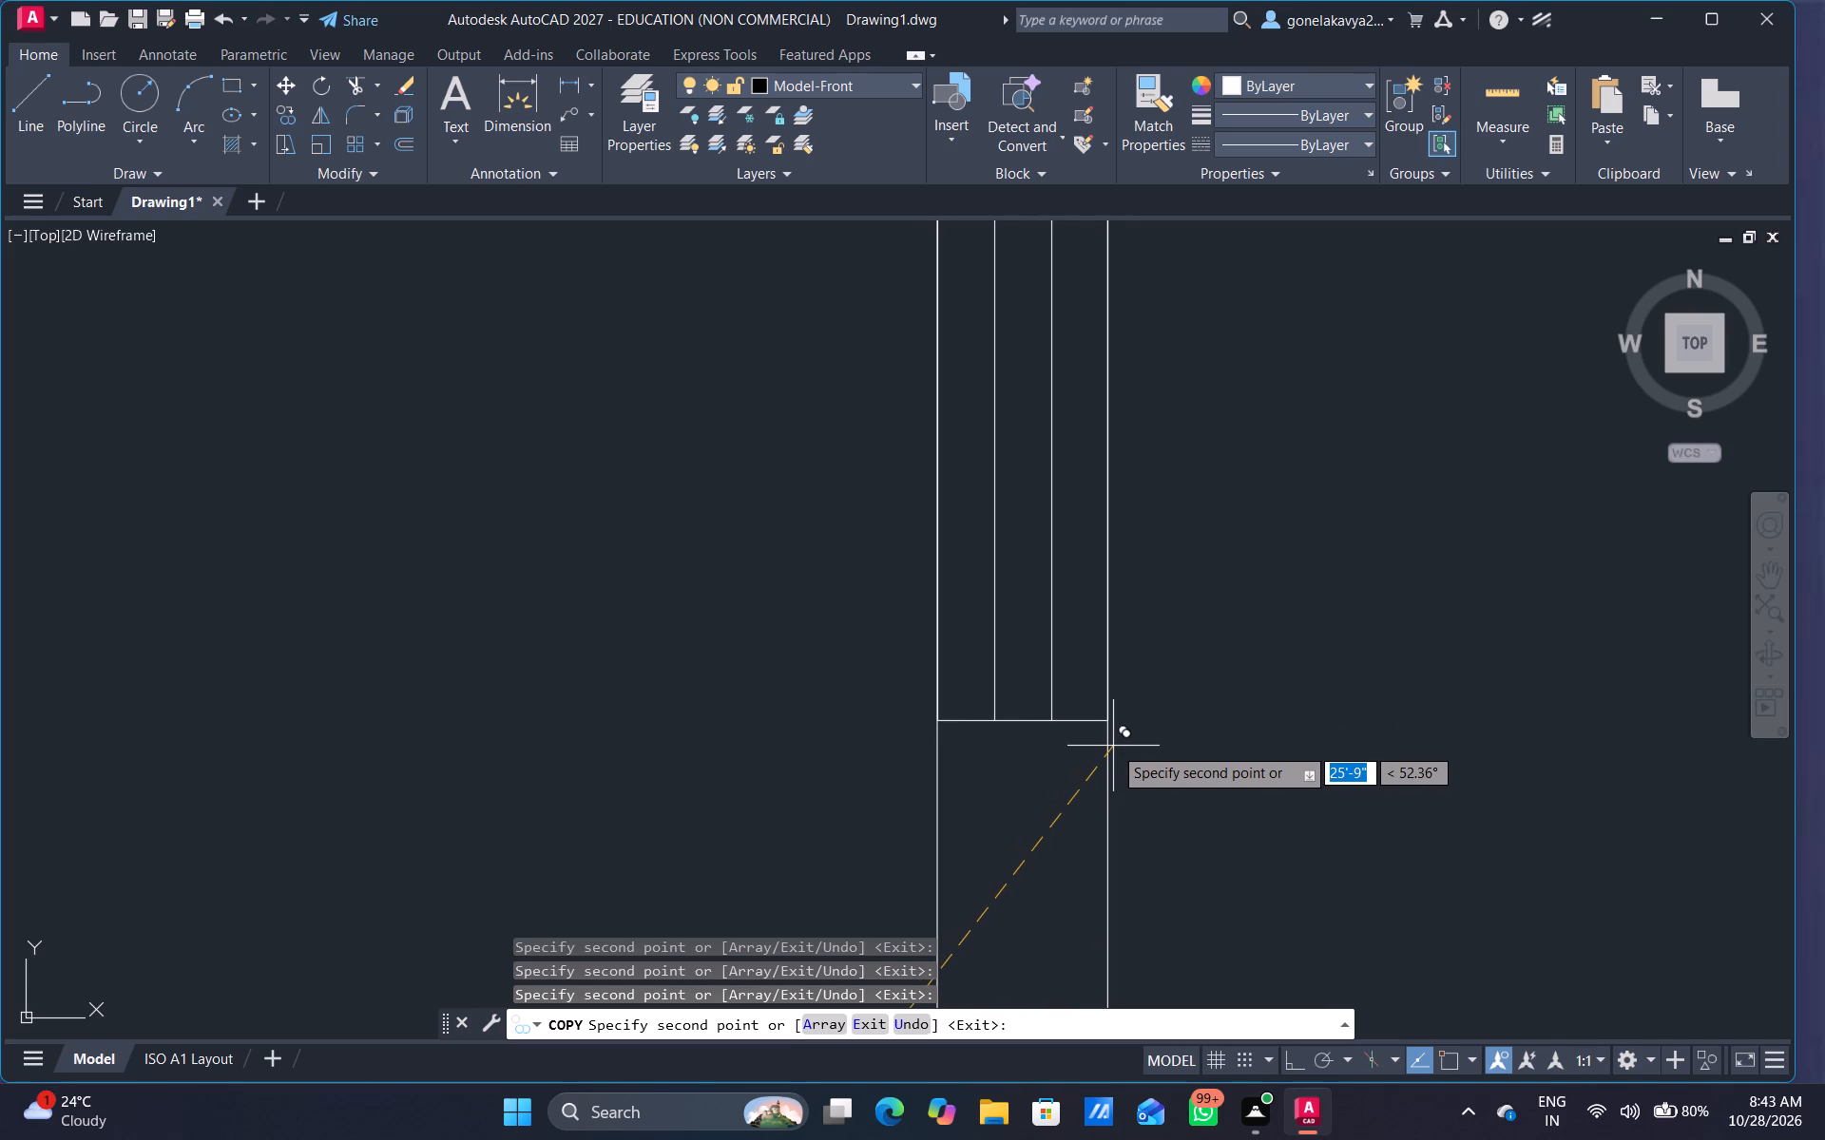
left_click(1113, 746)
Place a vertical window copy in the smaller plan's west outer wall, roughly midway along the third room from the north.
scroll(1125, 743, "down", 3)
scroll(1301, 787, "down", 2)
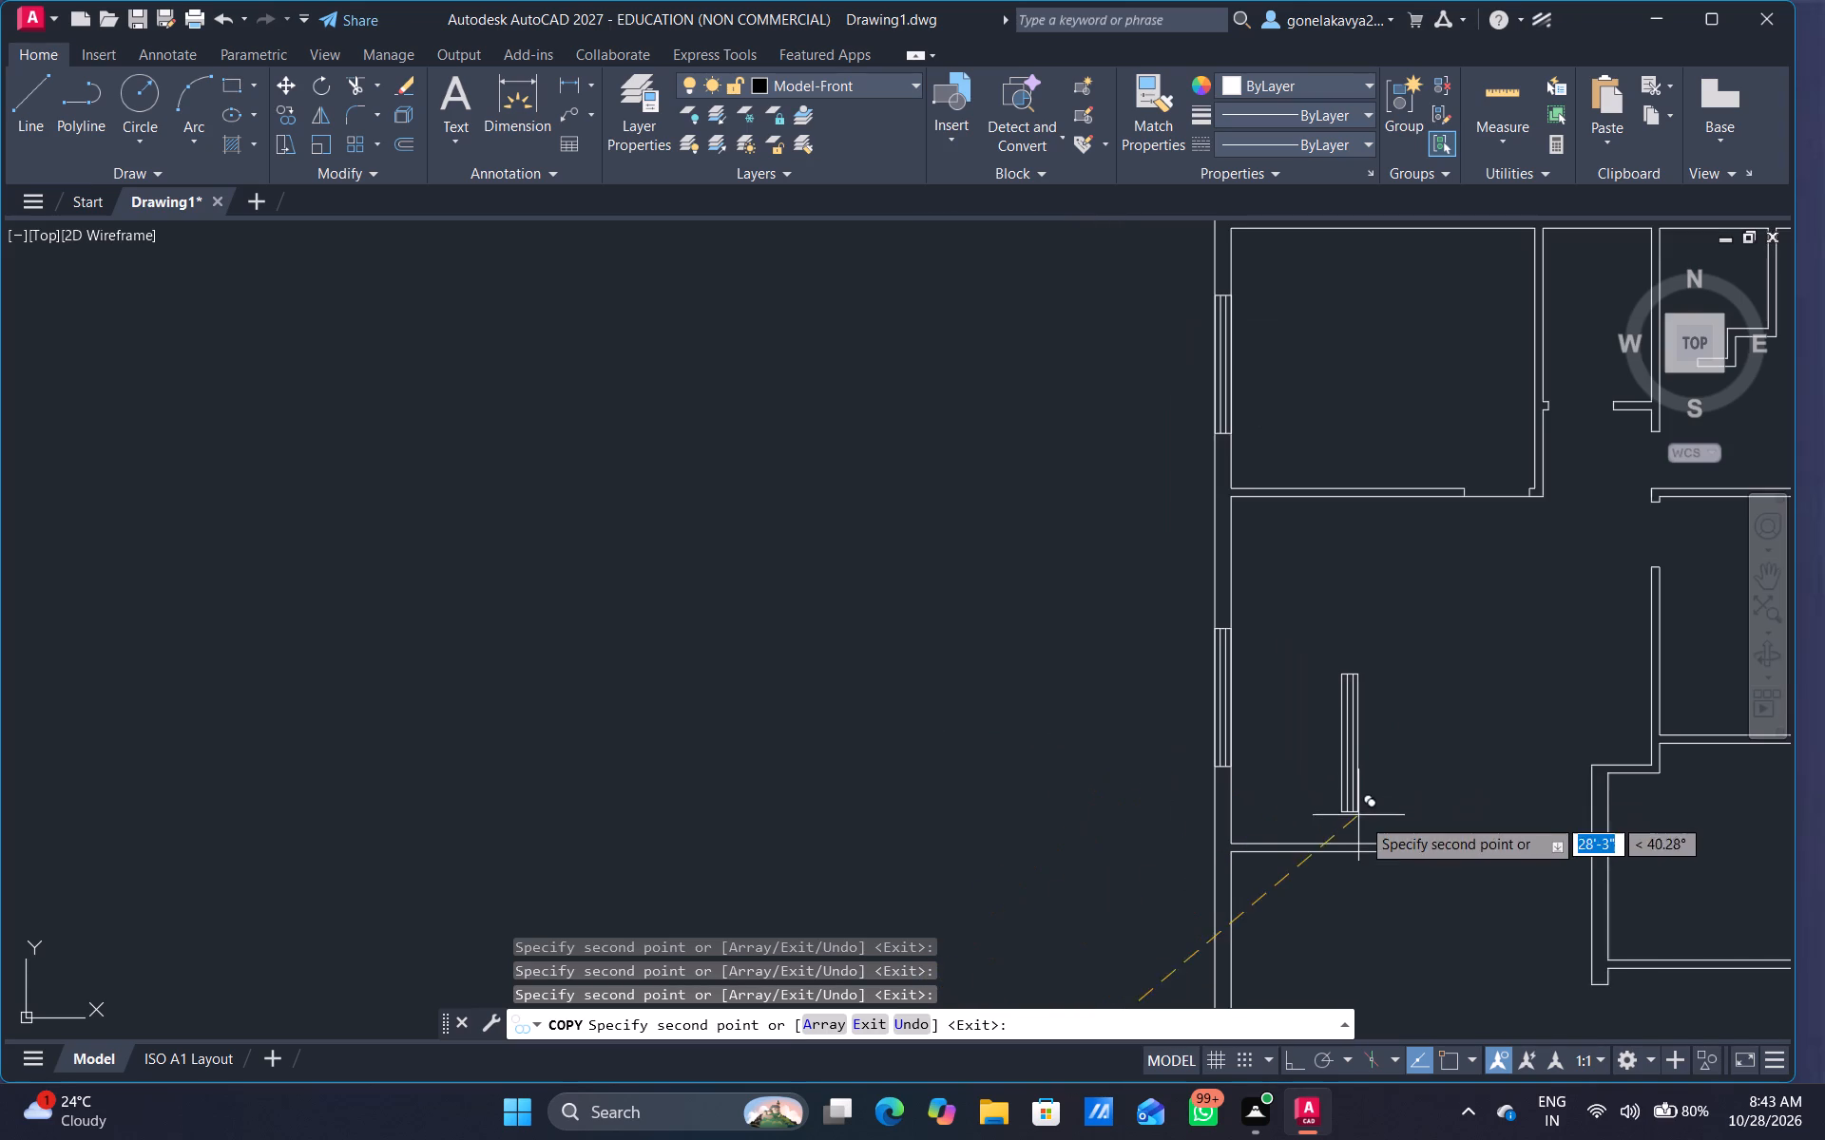
scroll(1362, 817, "down", 1)
middle_click_drag(1362, 817, 1243, 433)
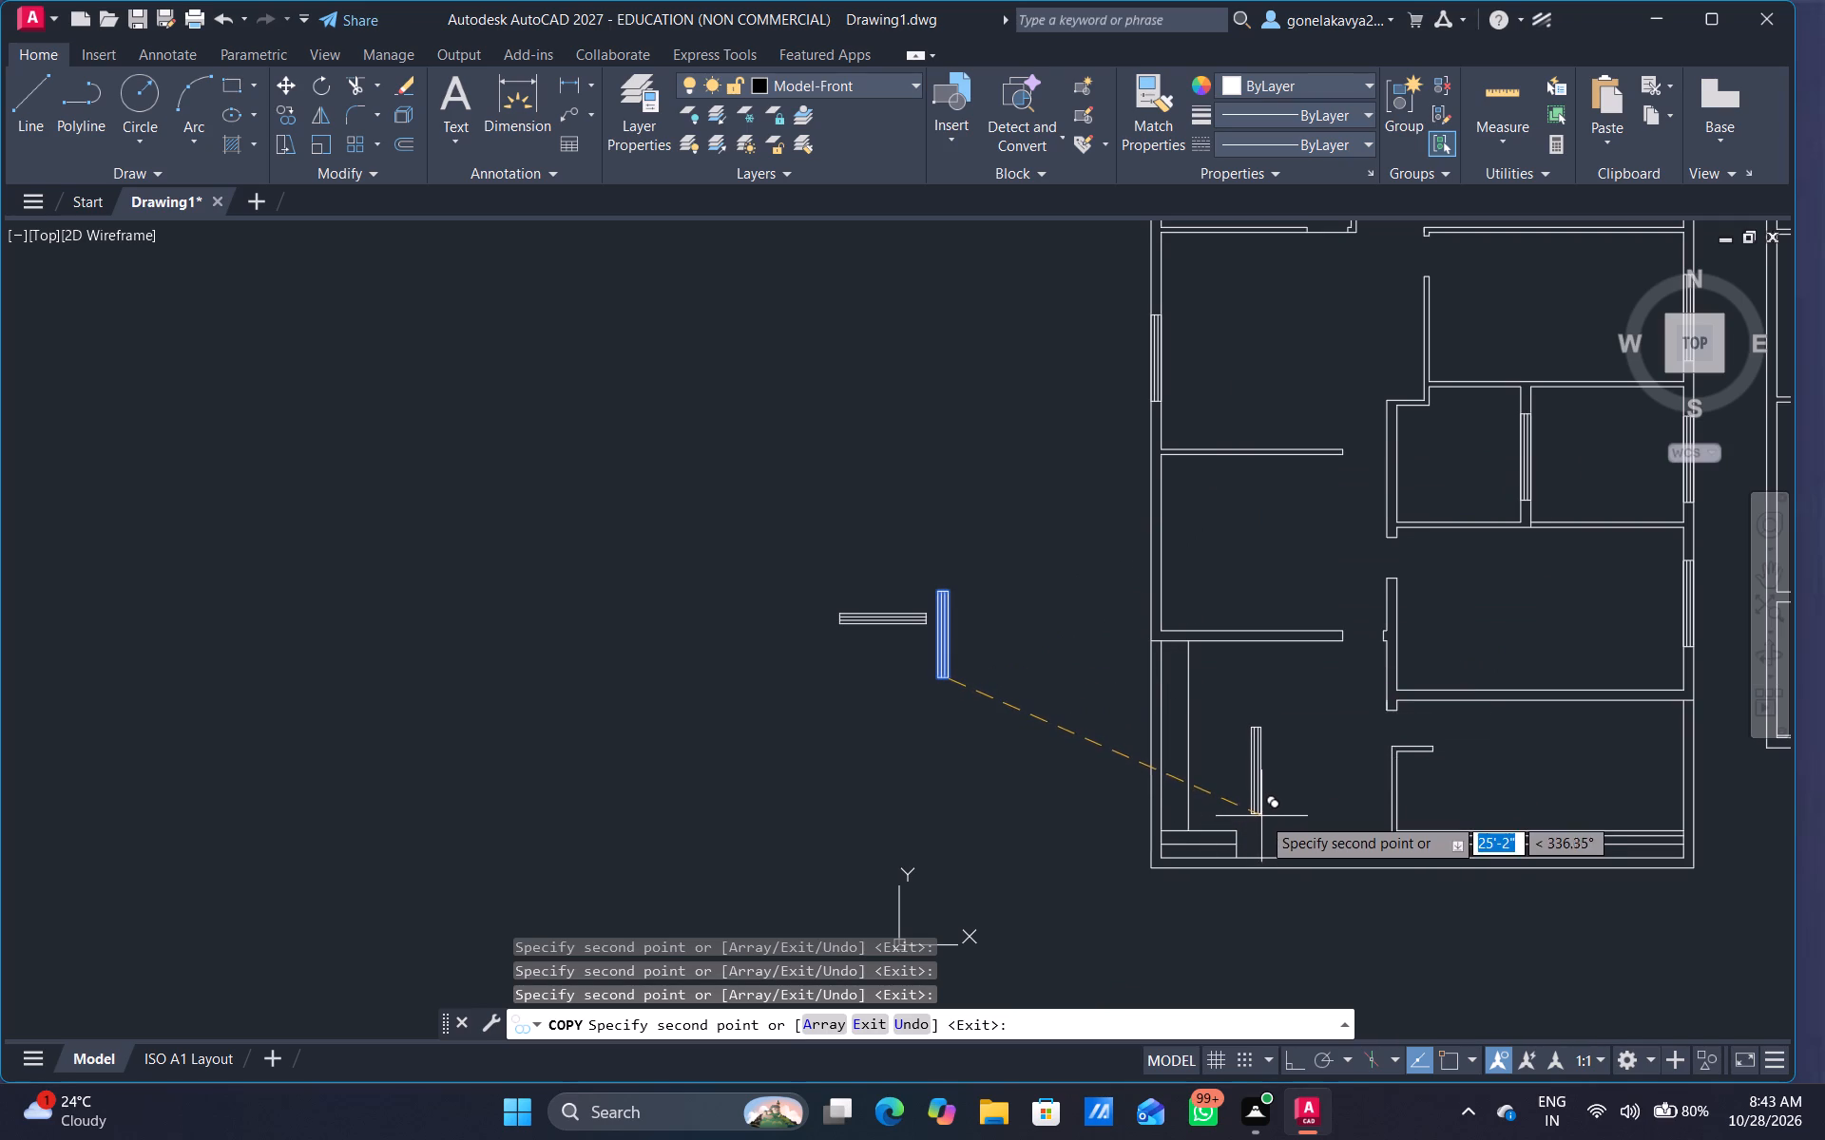
middle_click_drag(1262, 812, 428, 889)
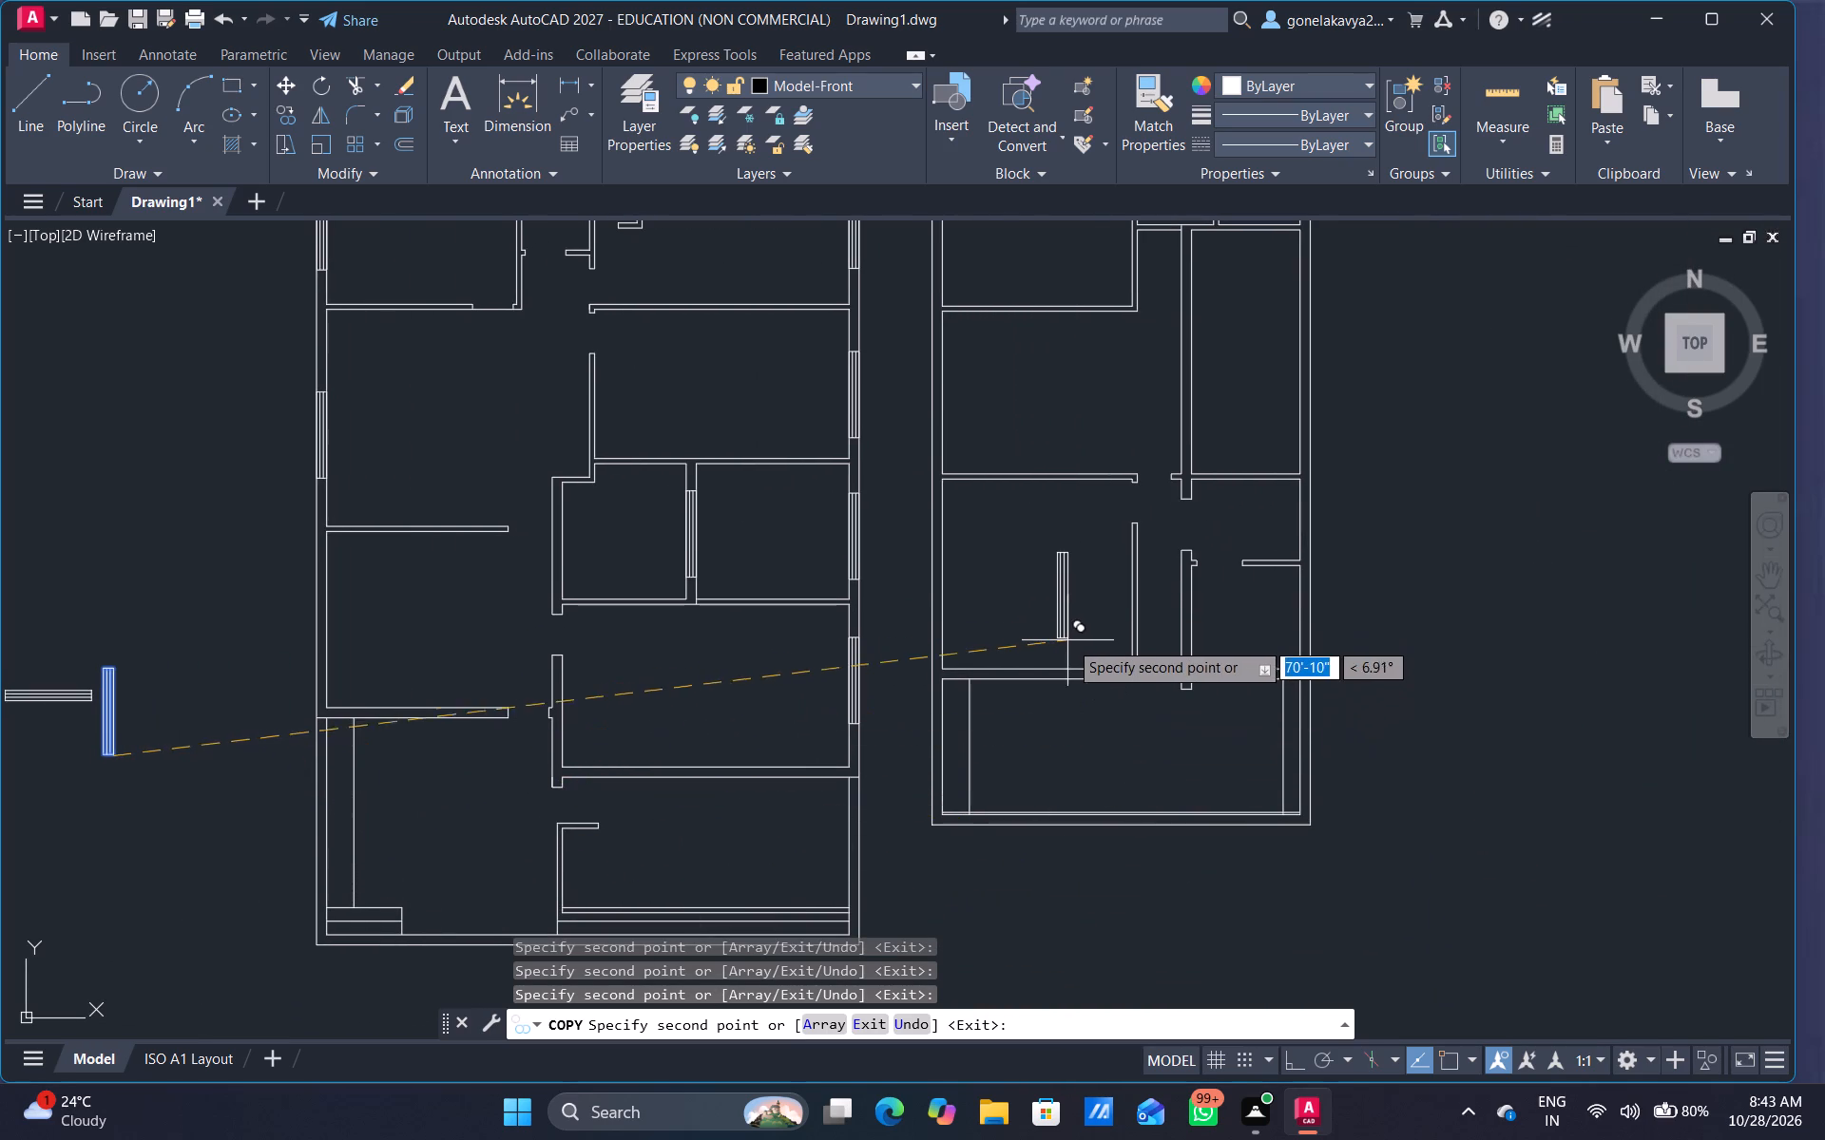
scroll(954, 627, "up", 3)
middle_click_drag(955, 625, 977, 844)
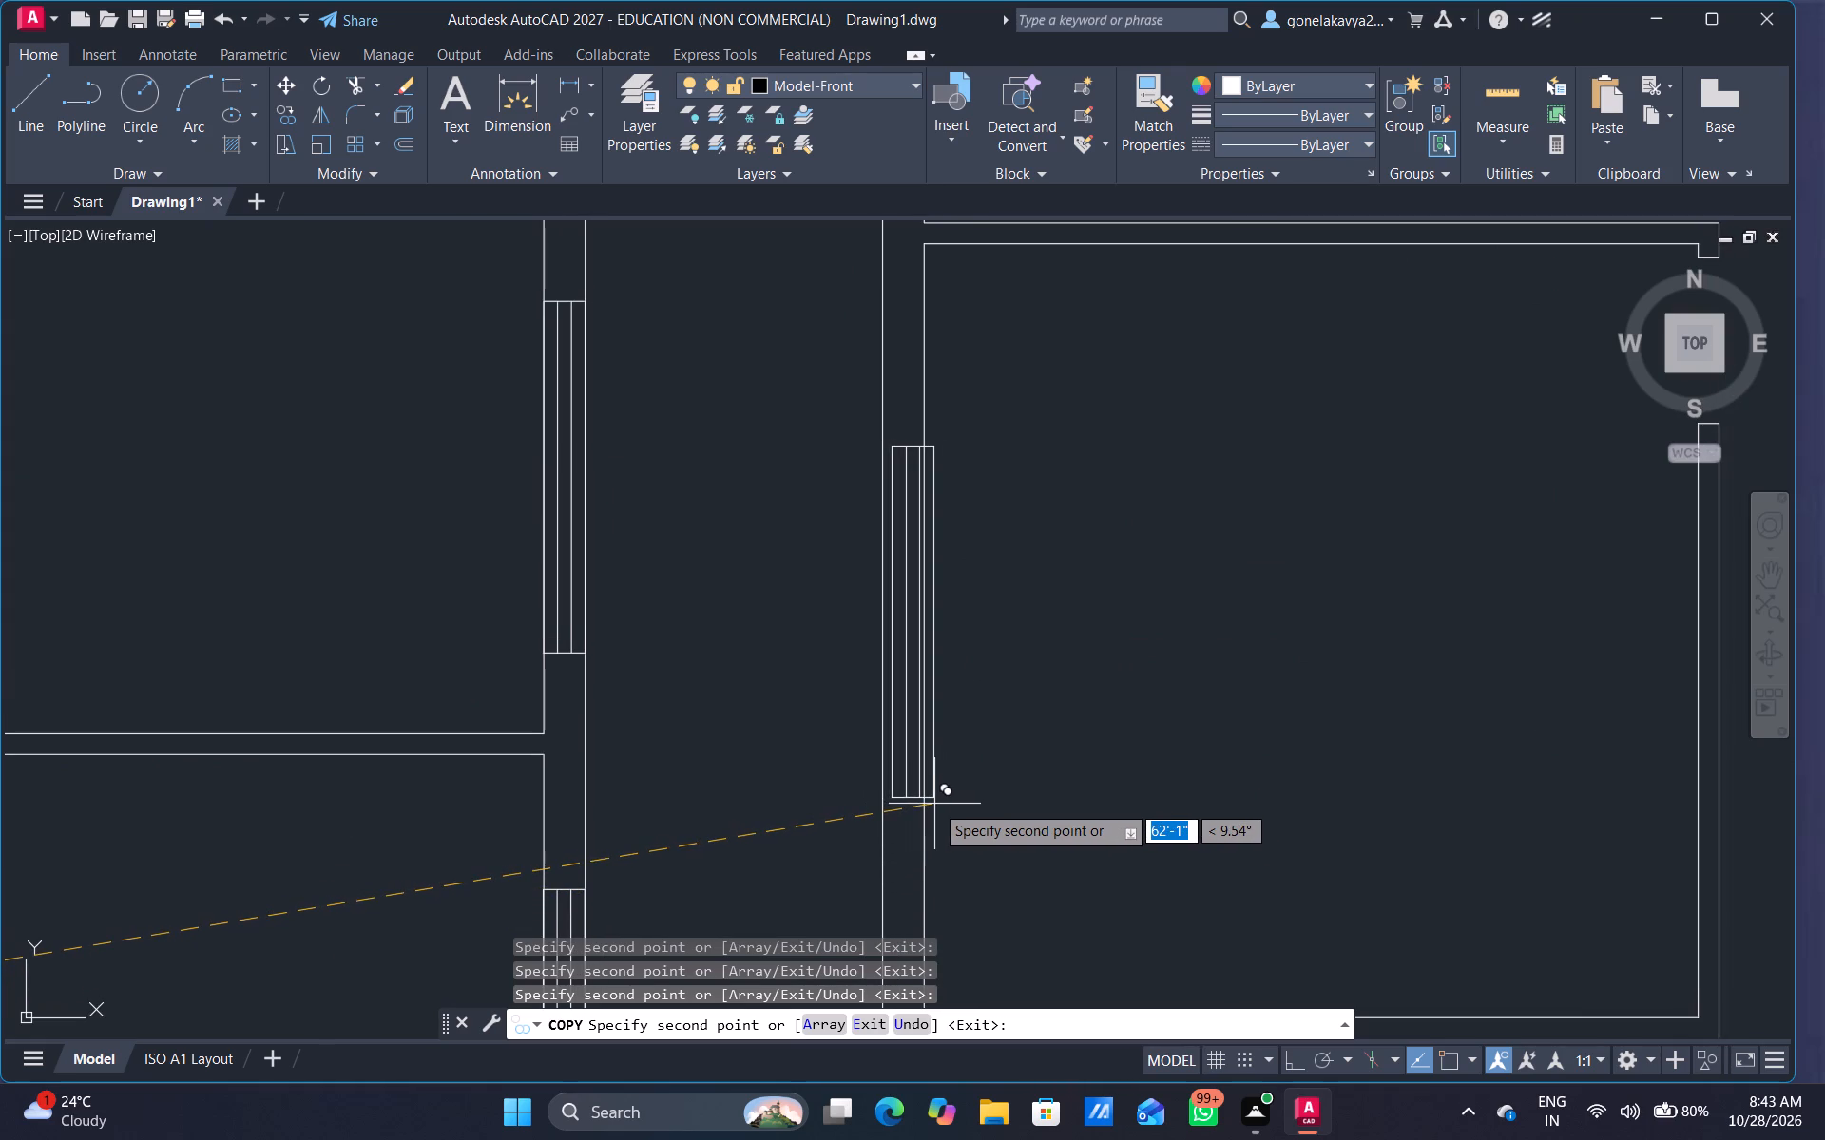
scroll(927, 804, "up", 2)
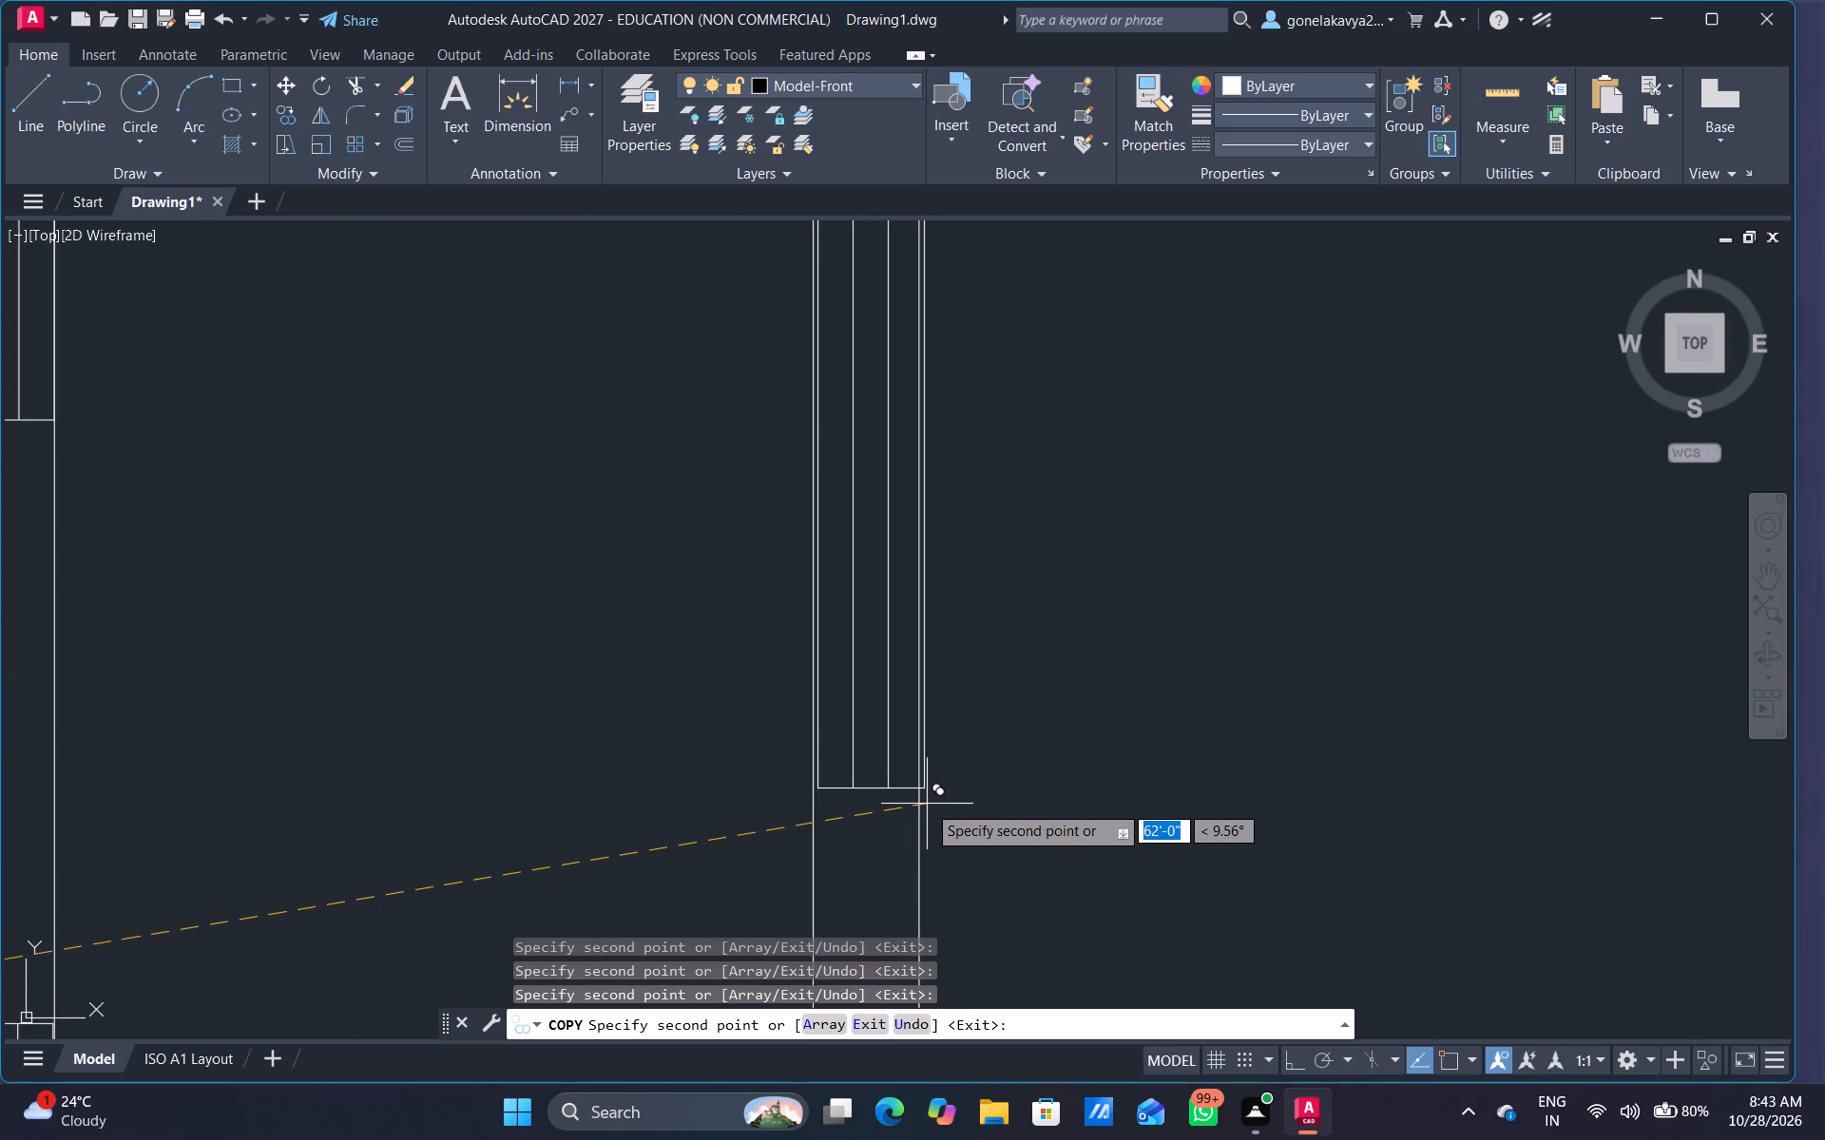
scroll(927, 804, "up", 1)
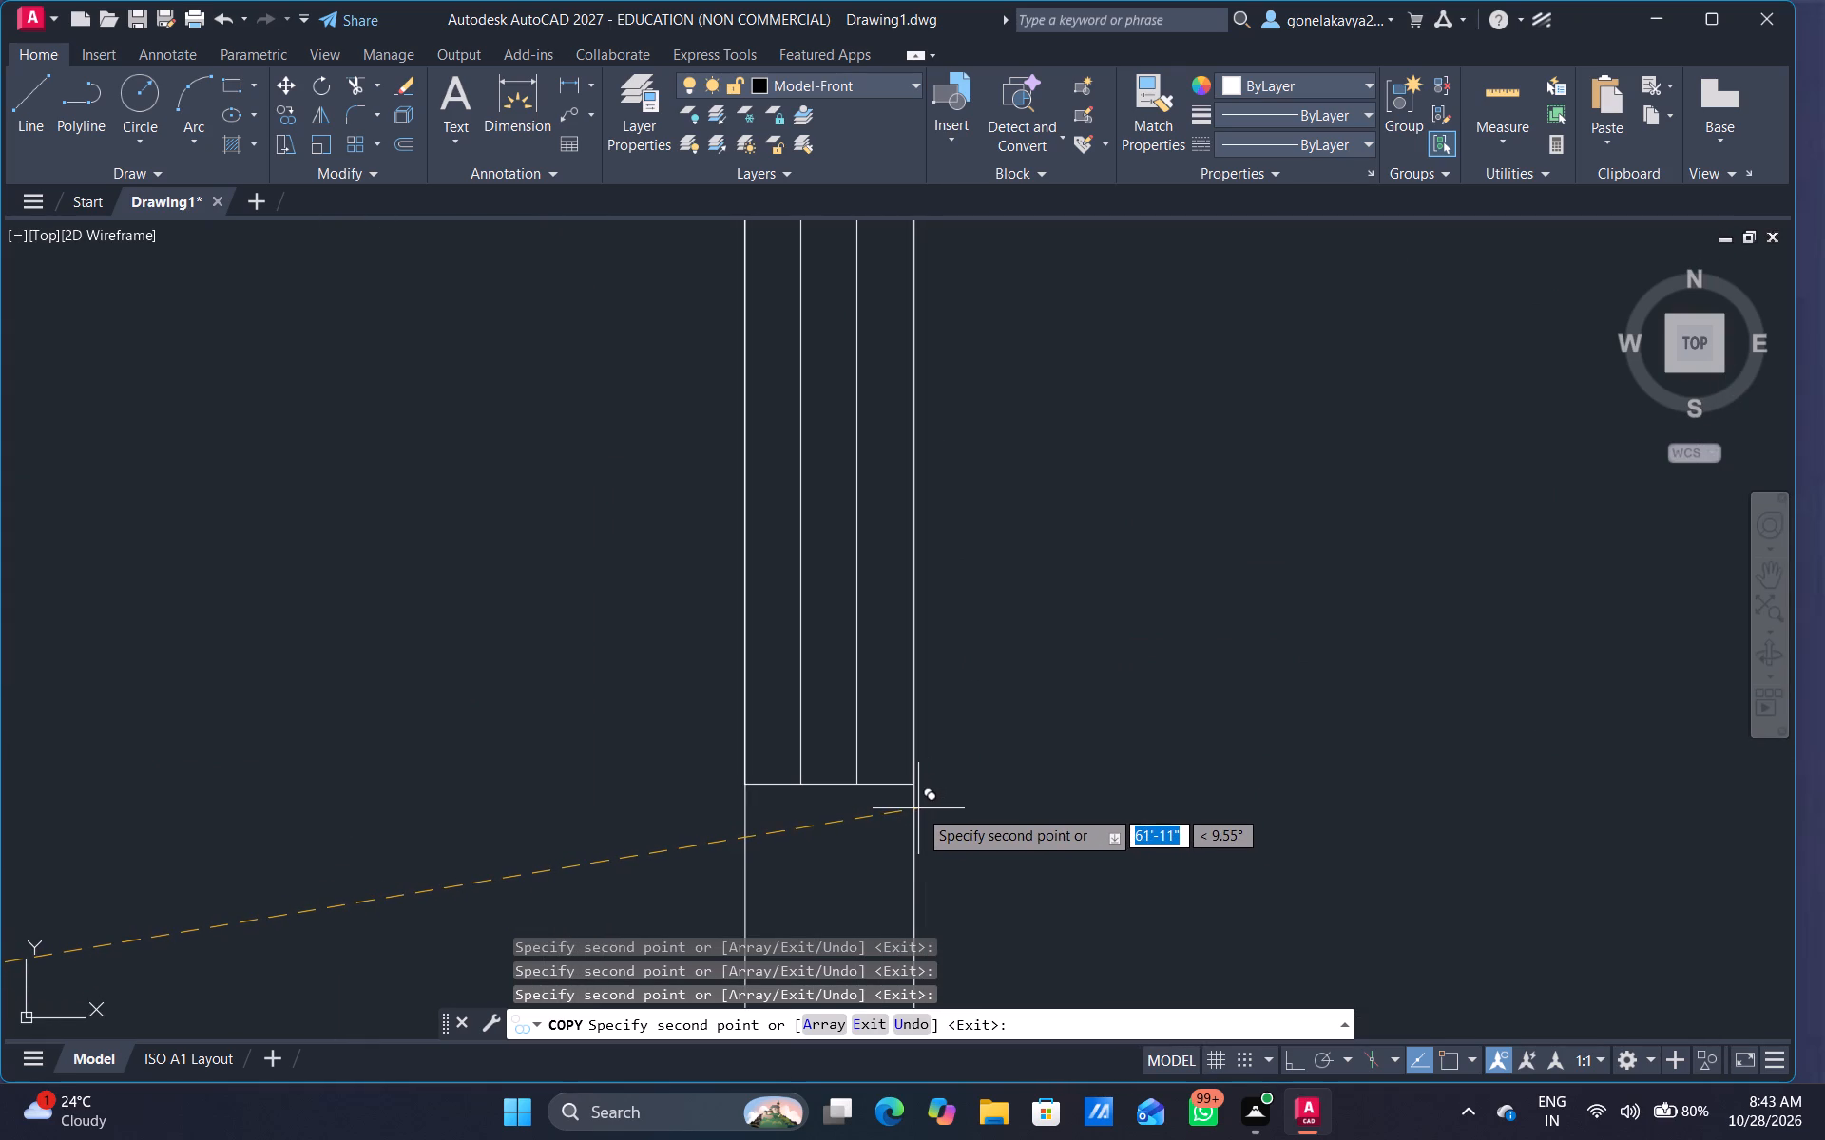
left_click(918, 808)
Place another vertical window copy in the smaller plan's west outer wall, roughly midway along the second room from the north.
scroll(1039, 785, "down", 3)
middle_click_drag(1326, 768, 1193, 1136)
scroll(1113, 647, "down", 2)
middle_click_drag(1108, 764, 1084, 983)
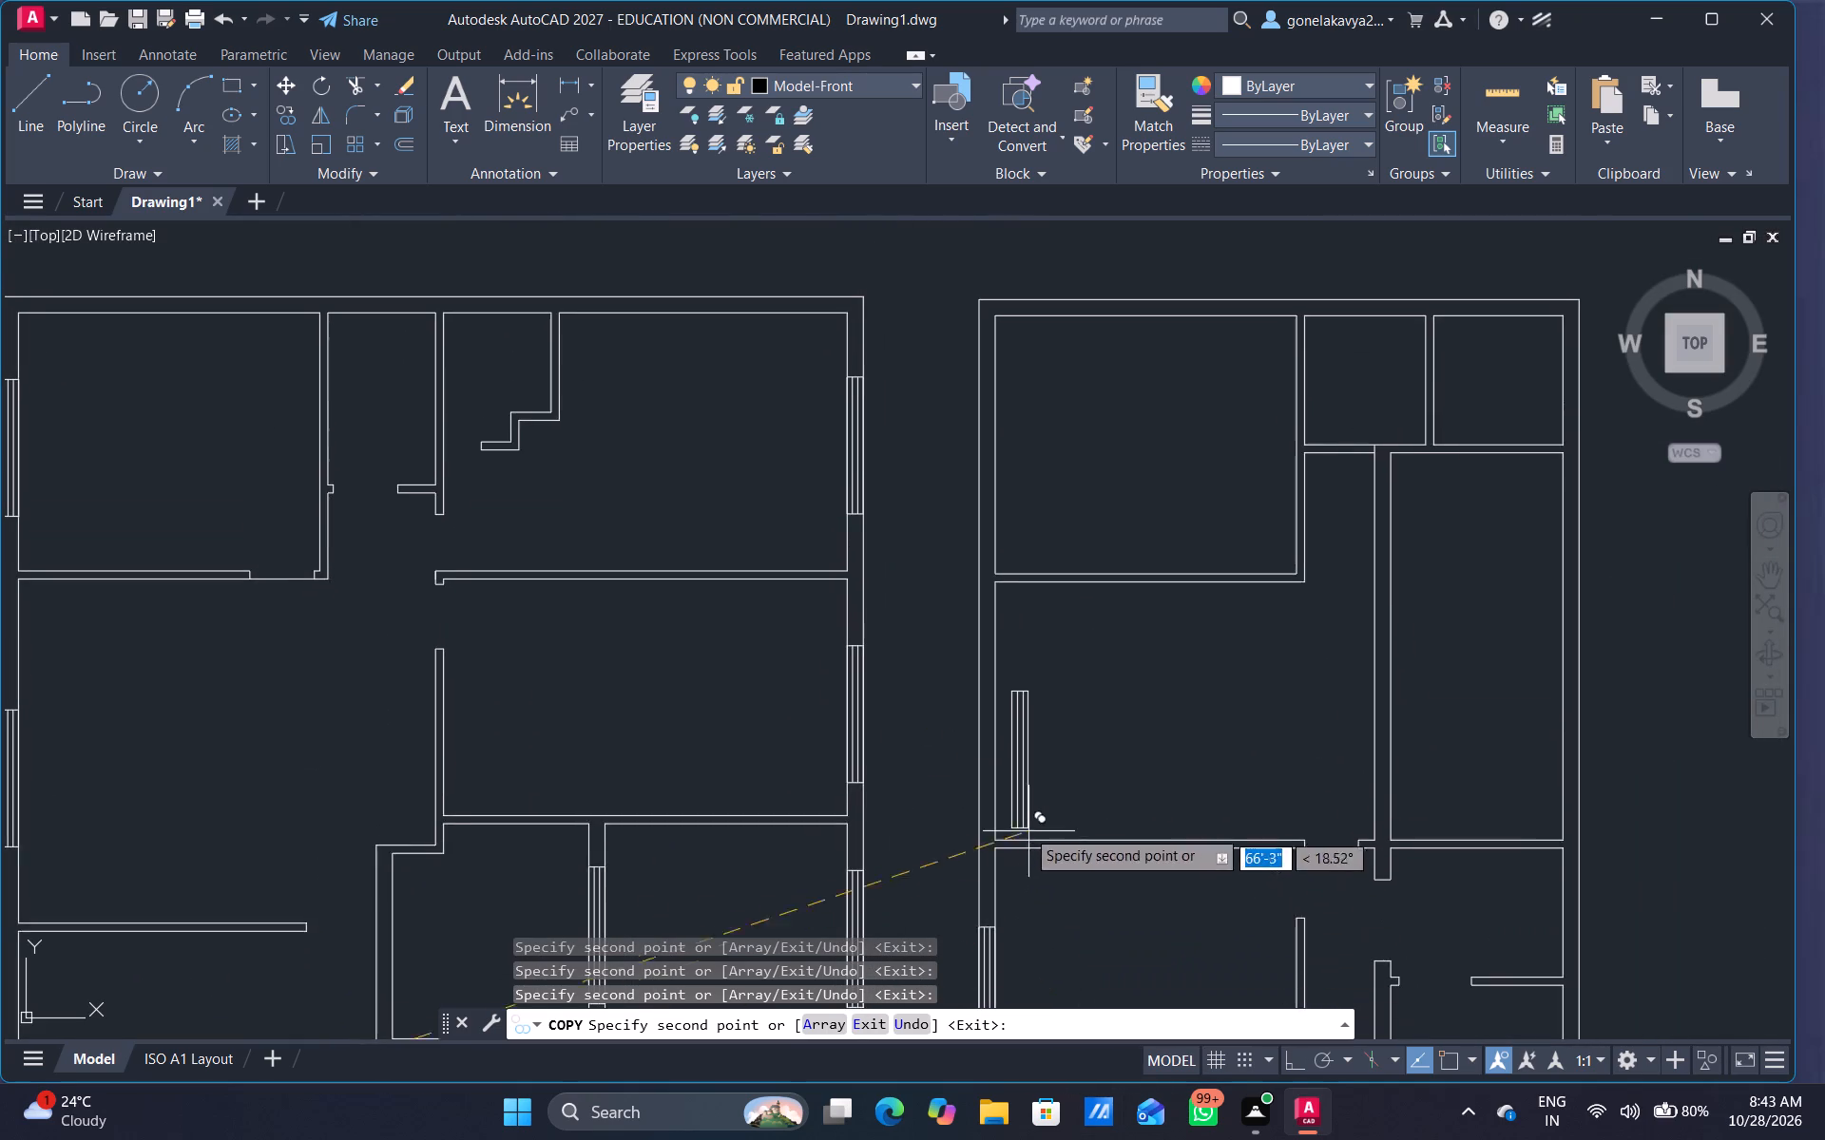
scroll(1011, 794, "up", 3)
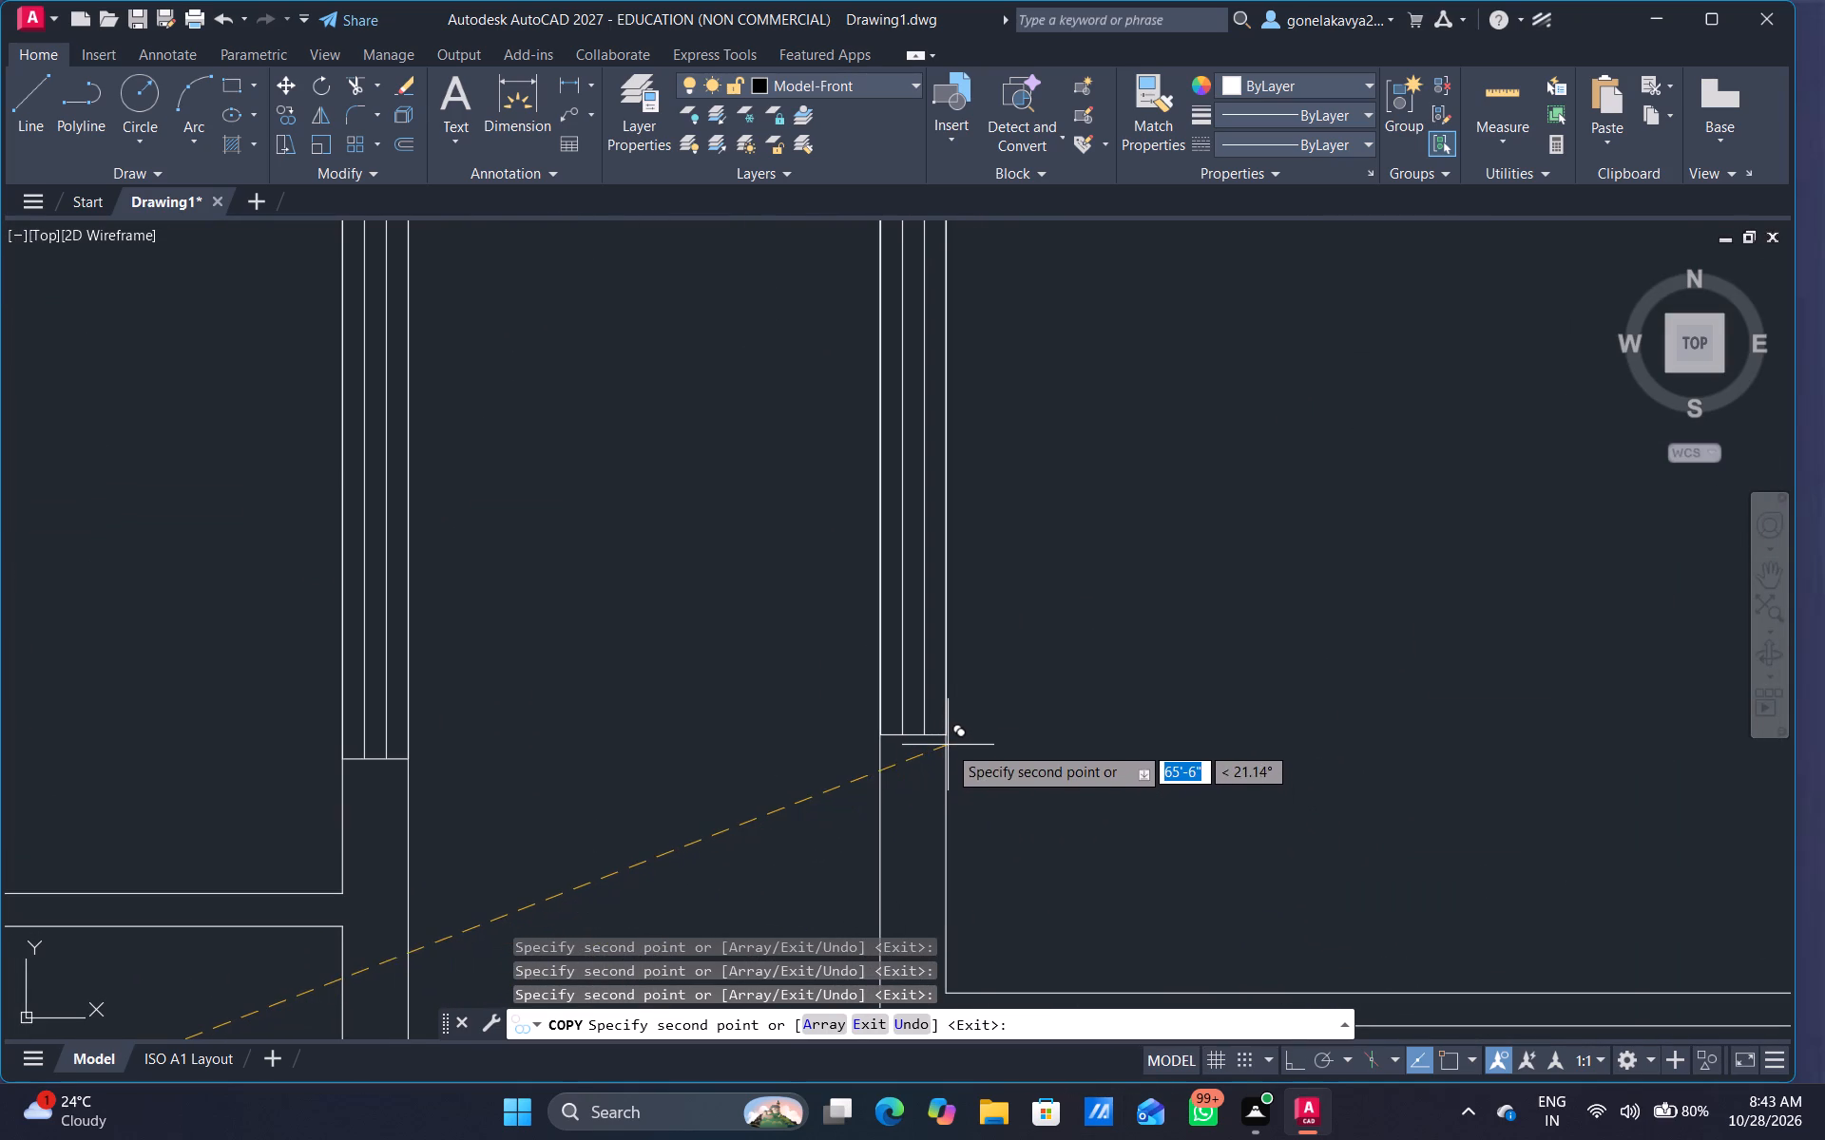
left_click(948, 742)
Place another vertical window copy in the smaller plan's west outer wall, roughly midway along the northwest corner room.
scroll(1258, 698, "down", 3)
middle_click_drag(1358, 684, 1353, 761)
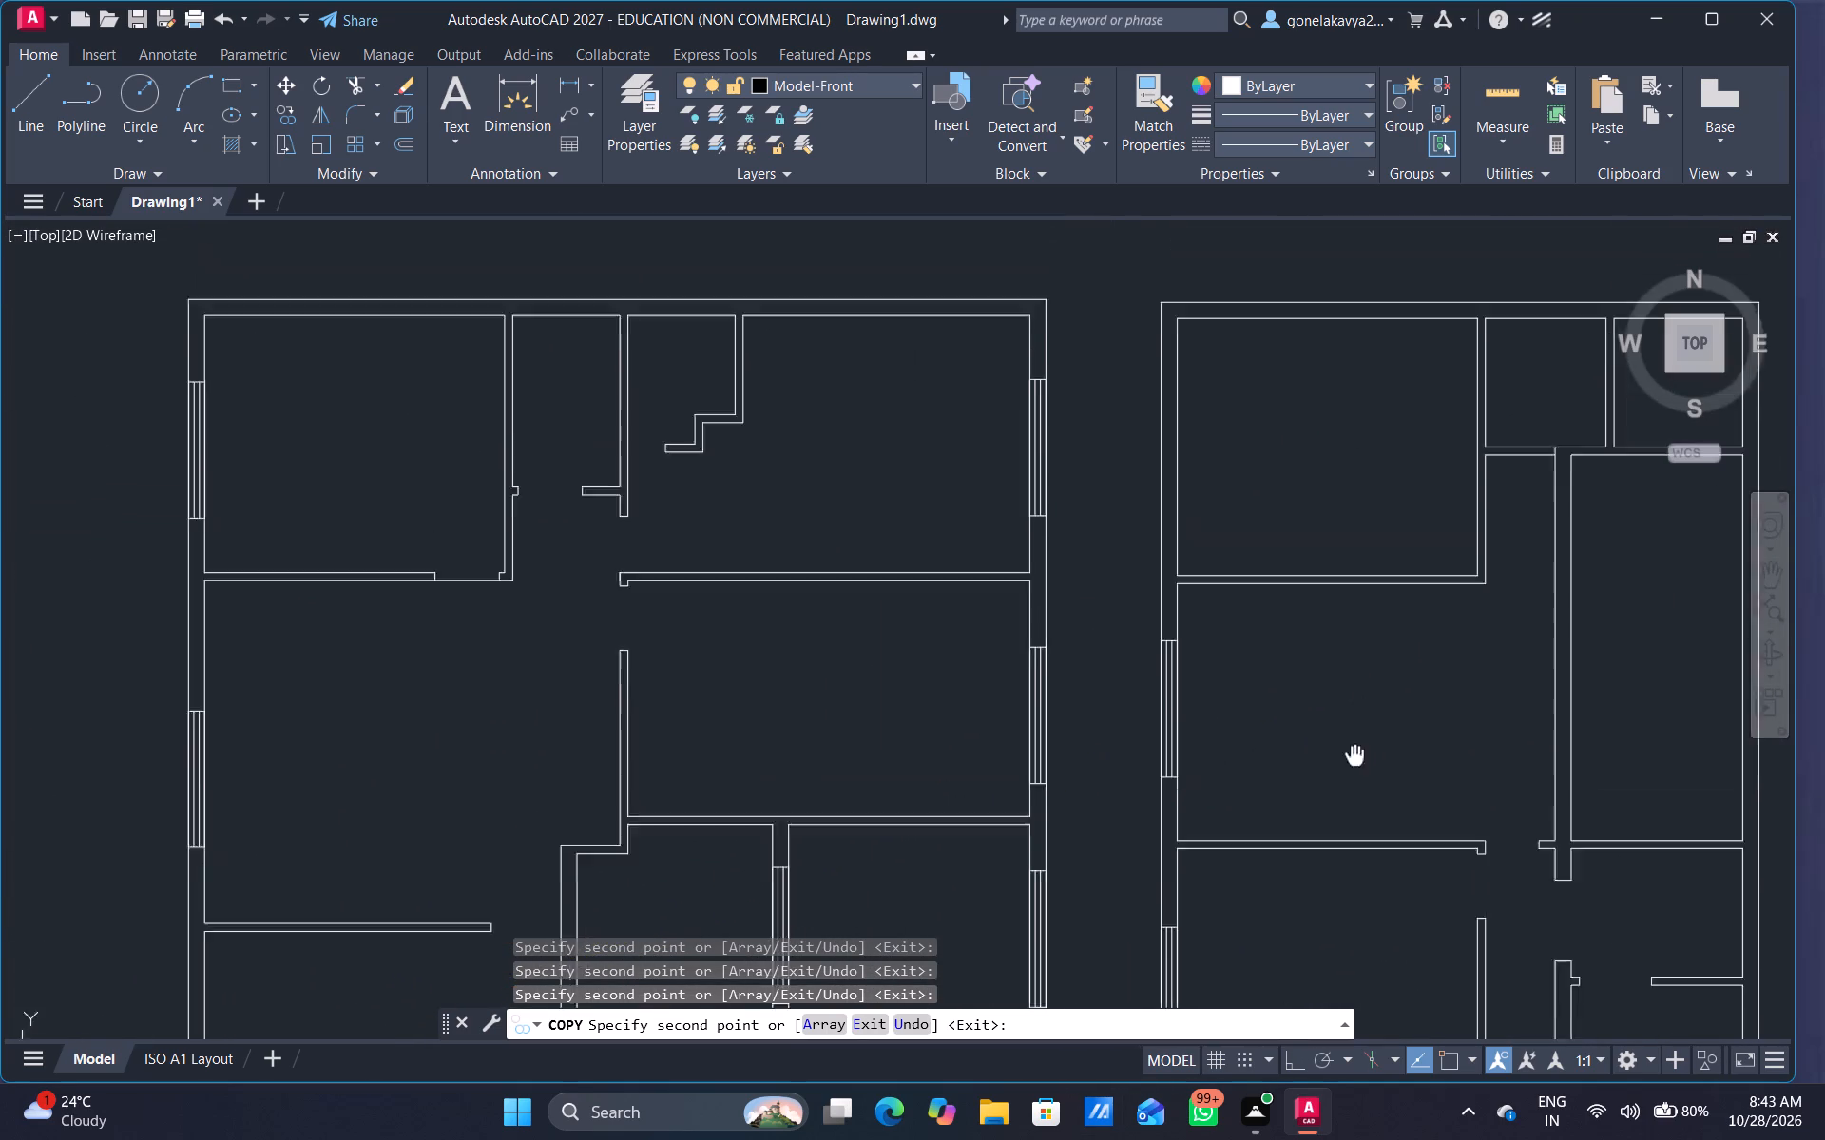
middle_click_drag(1353, 761, 1236, 1062)
scroll(1099, 826, "up", 2)
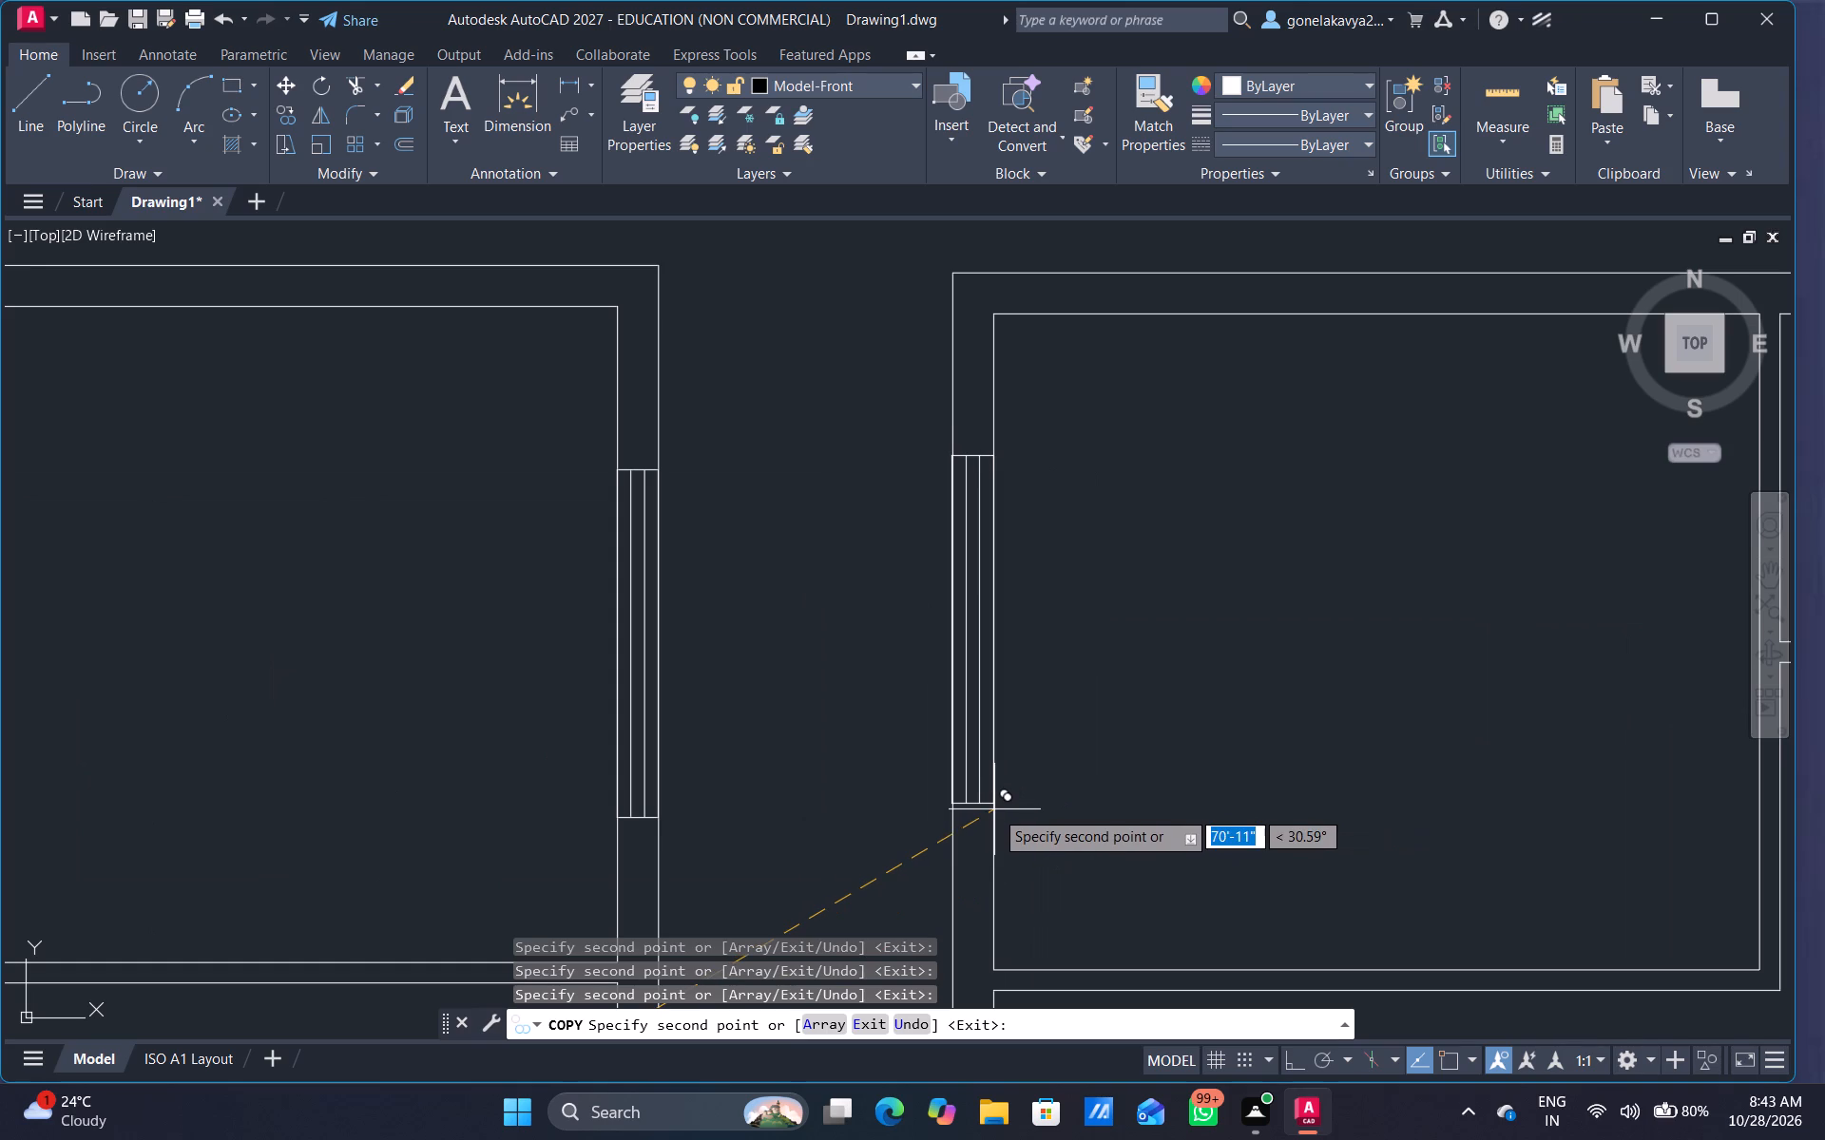
scroll(994, 809, "up", 4)
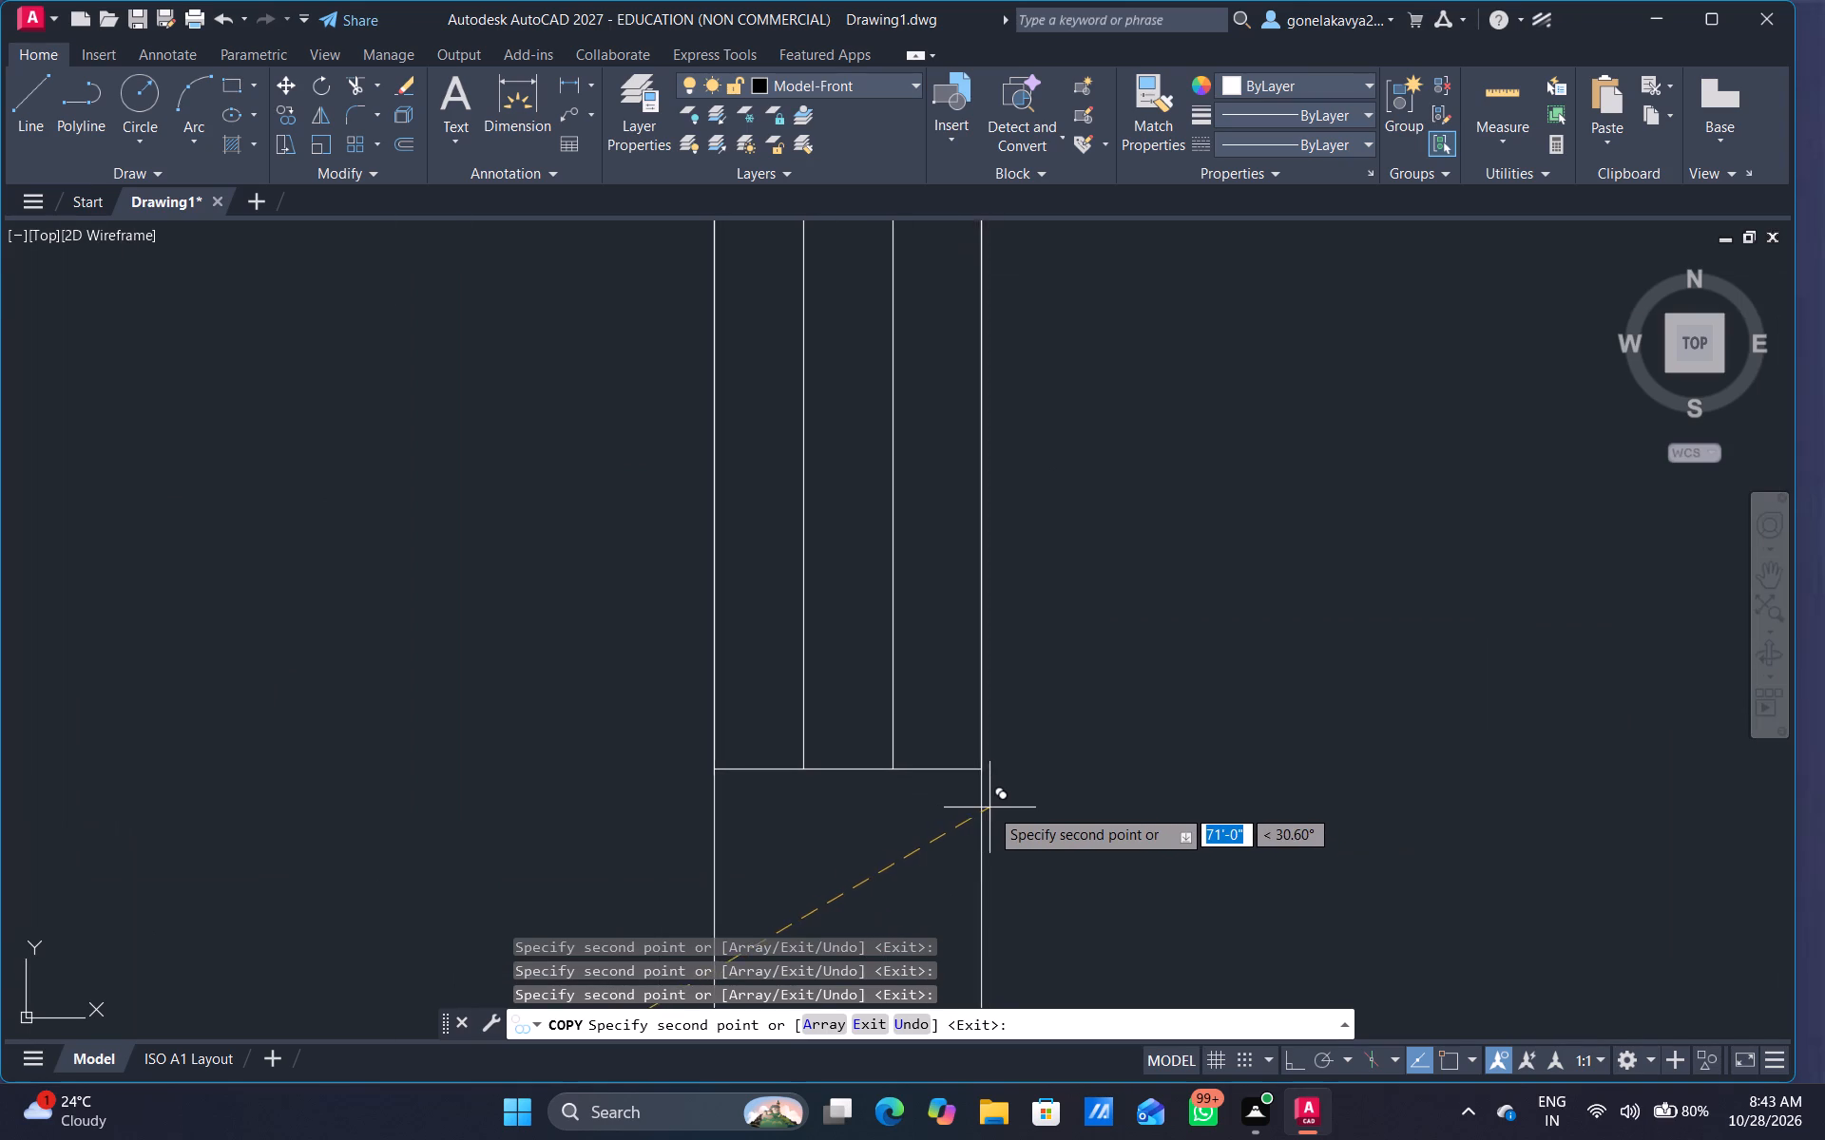
left_click(990, 809)
Place another vertical window copy in the smaller plan's east outer wall, roughly midway along the long narrow eastern room.
scroll(1152, 816, "down", 4)
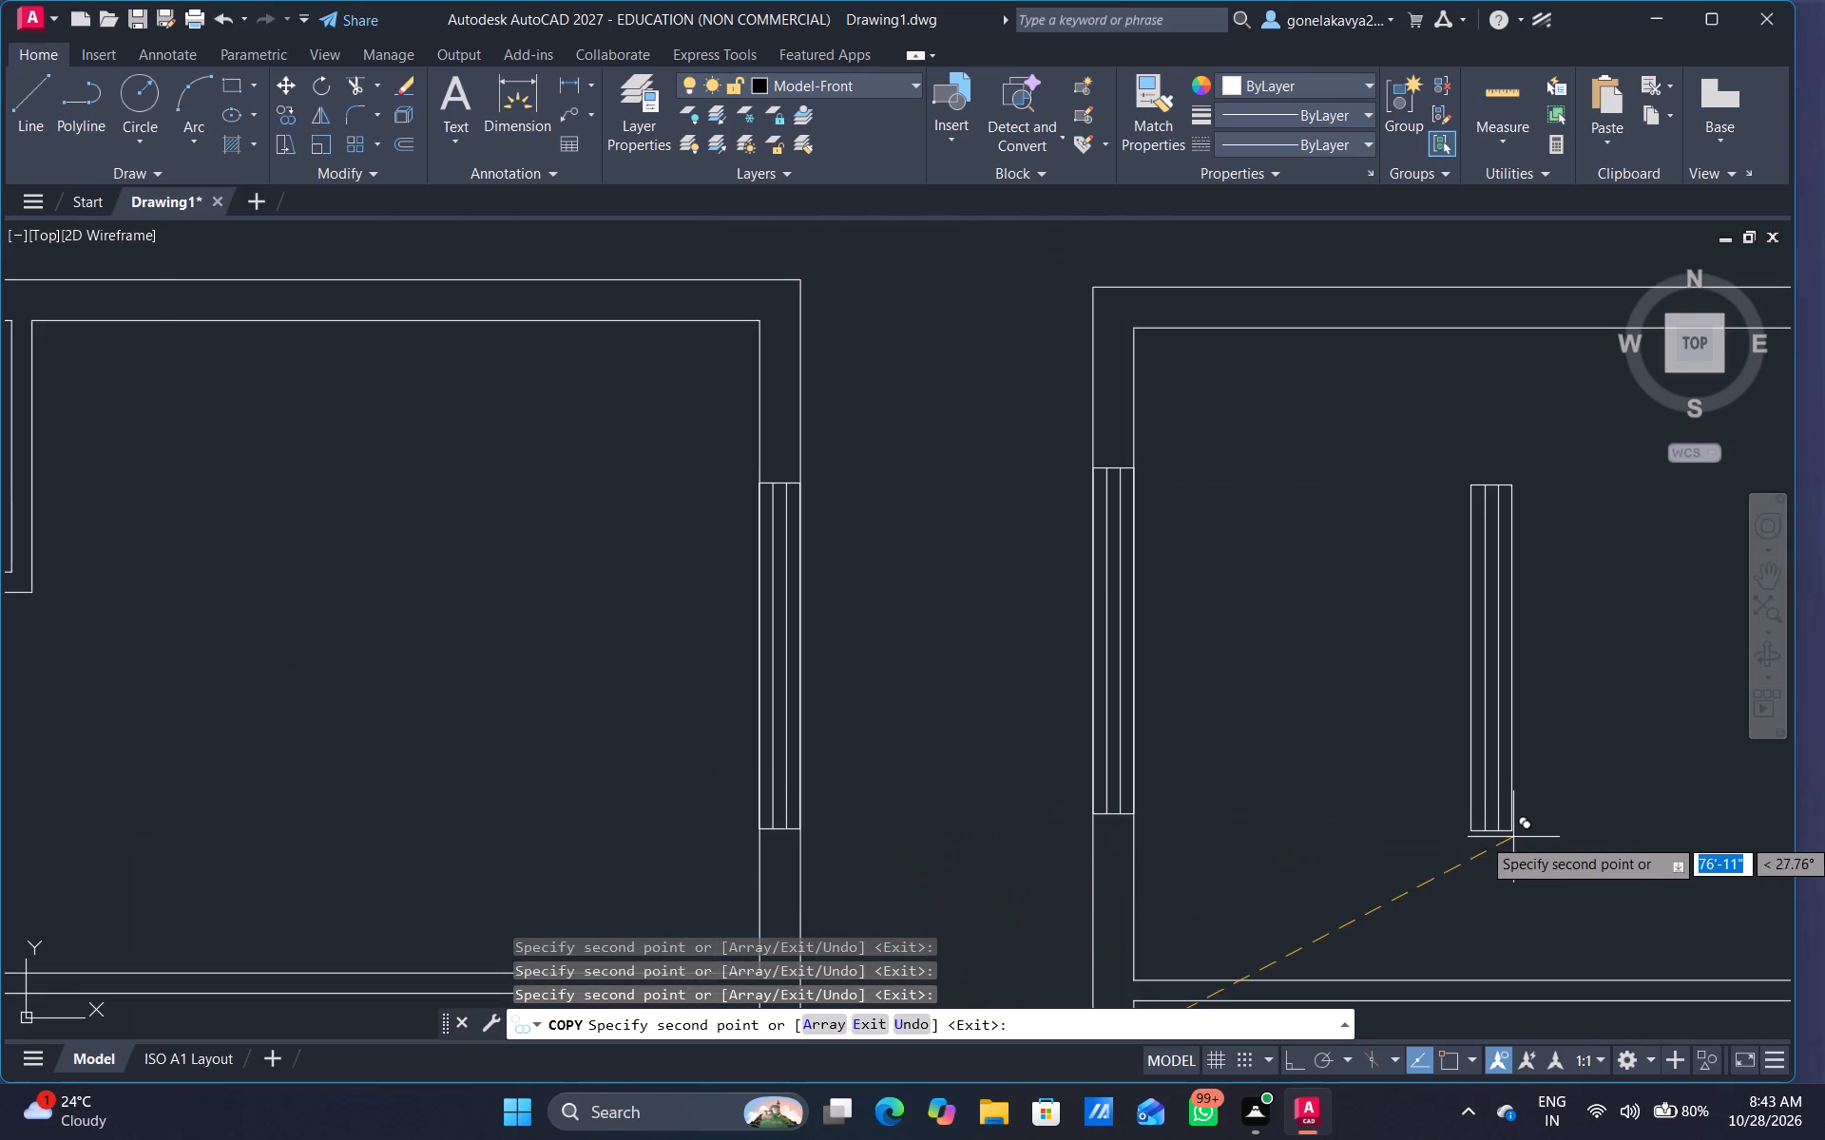
scroll(1511, 839, "down", 2)
middle_click_drag(1511, 839, 588, 647)
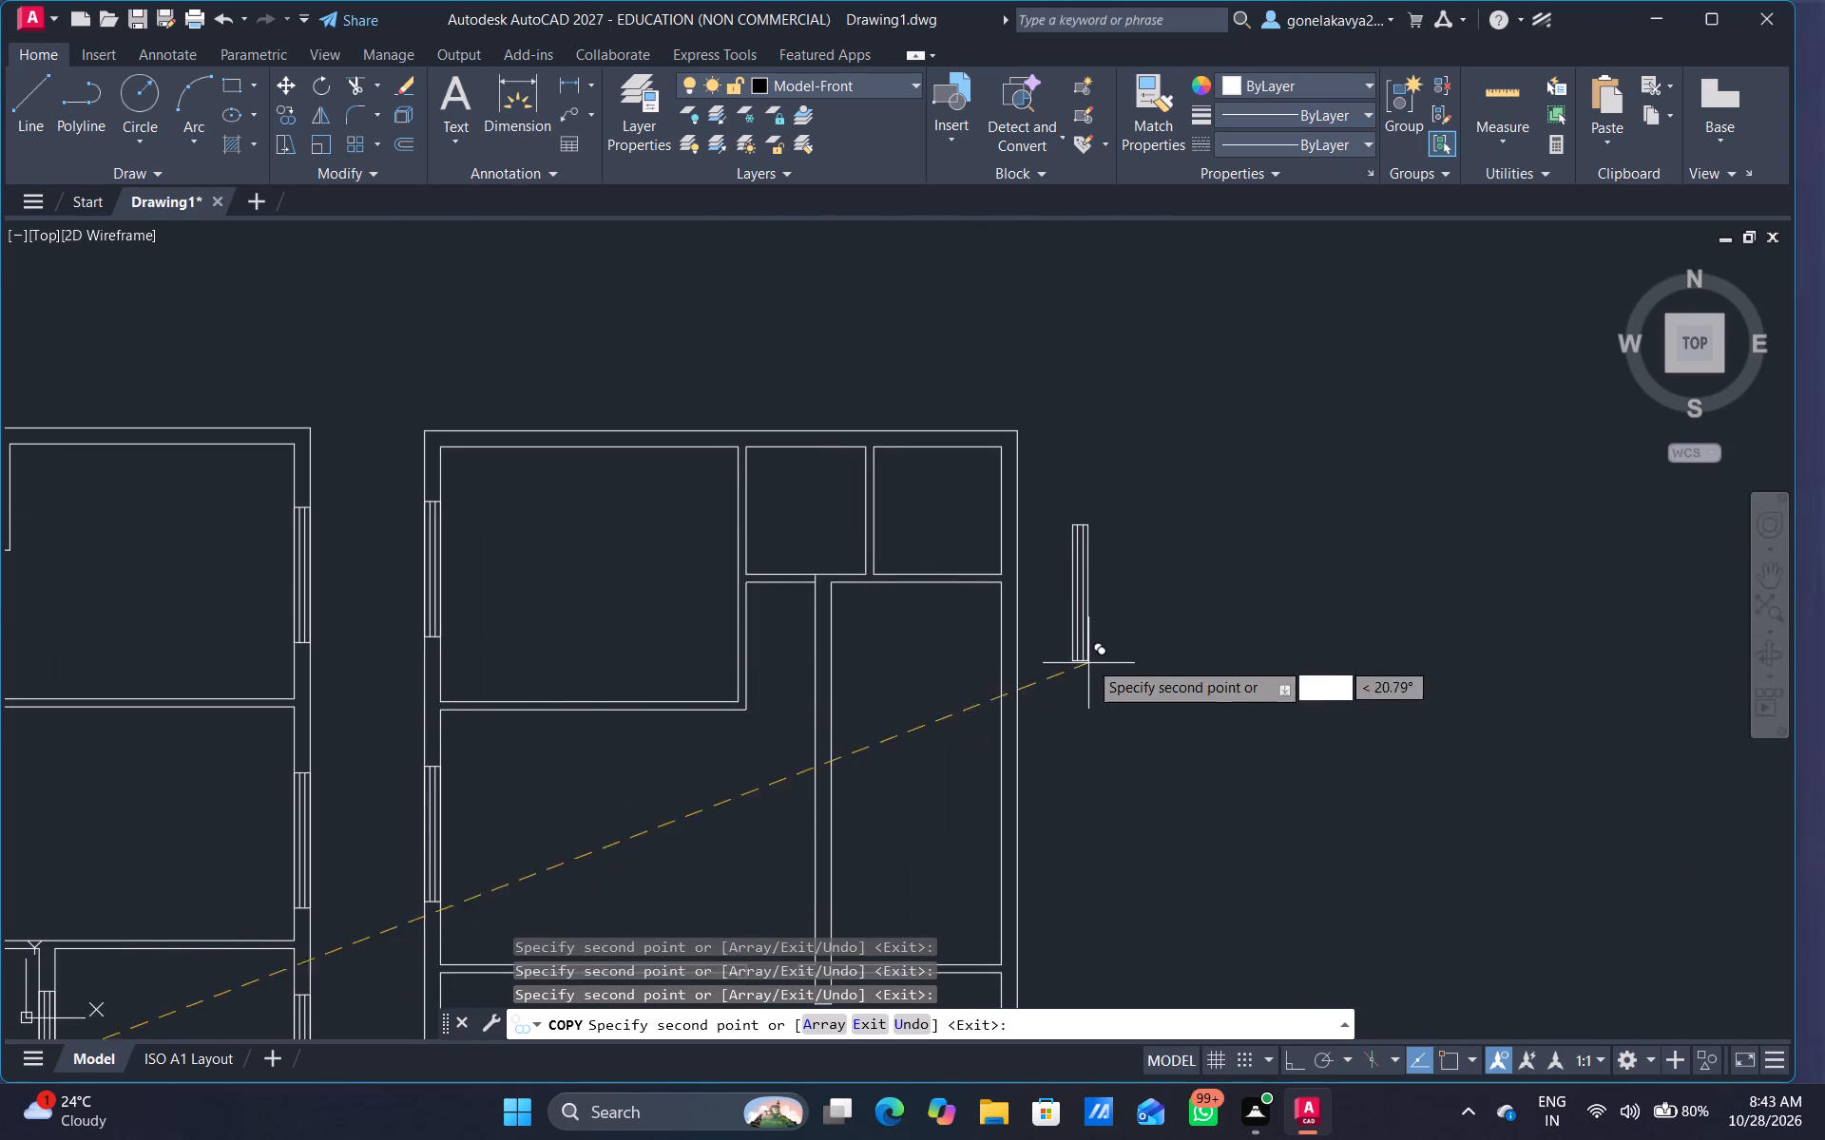
scroll(1026, 845, "up", 2)
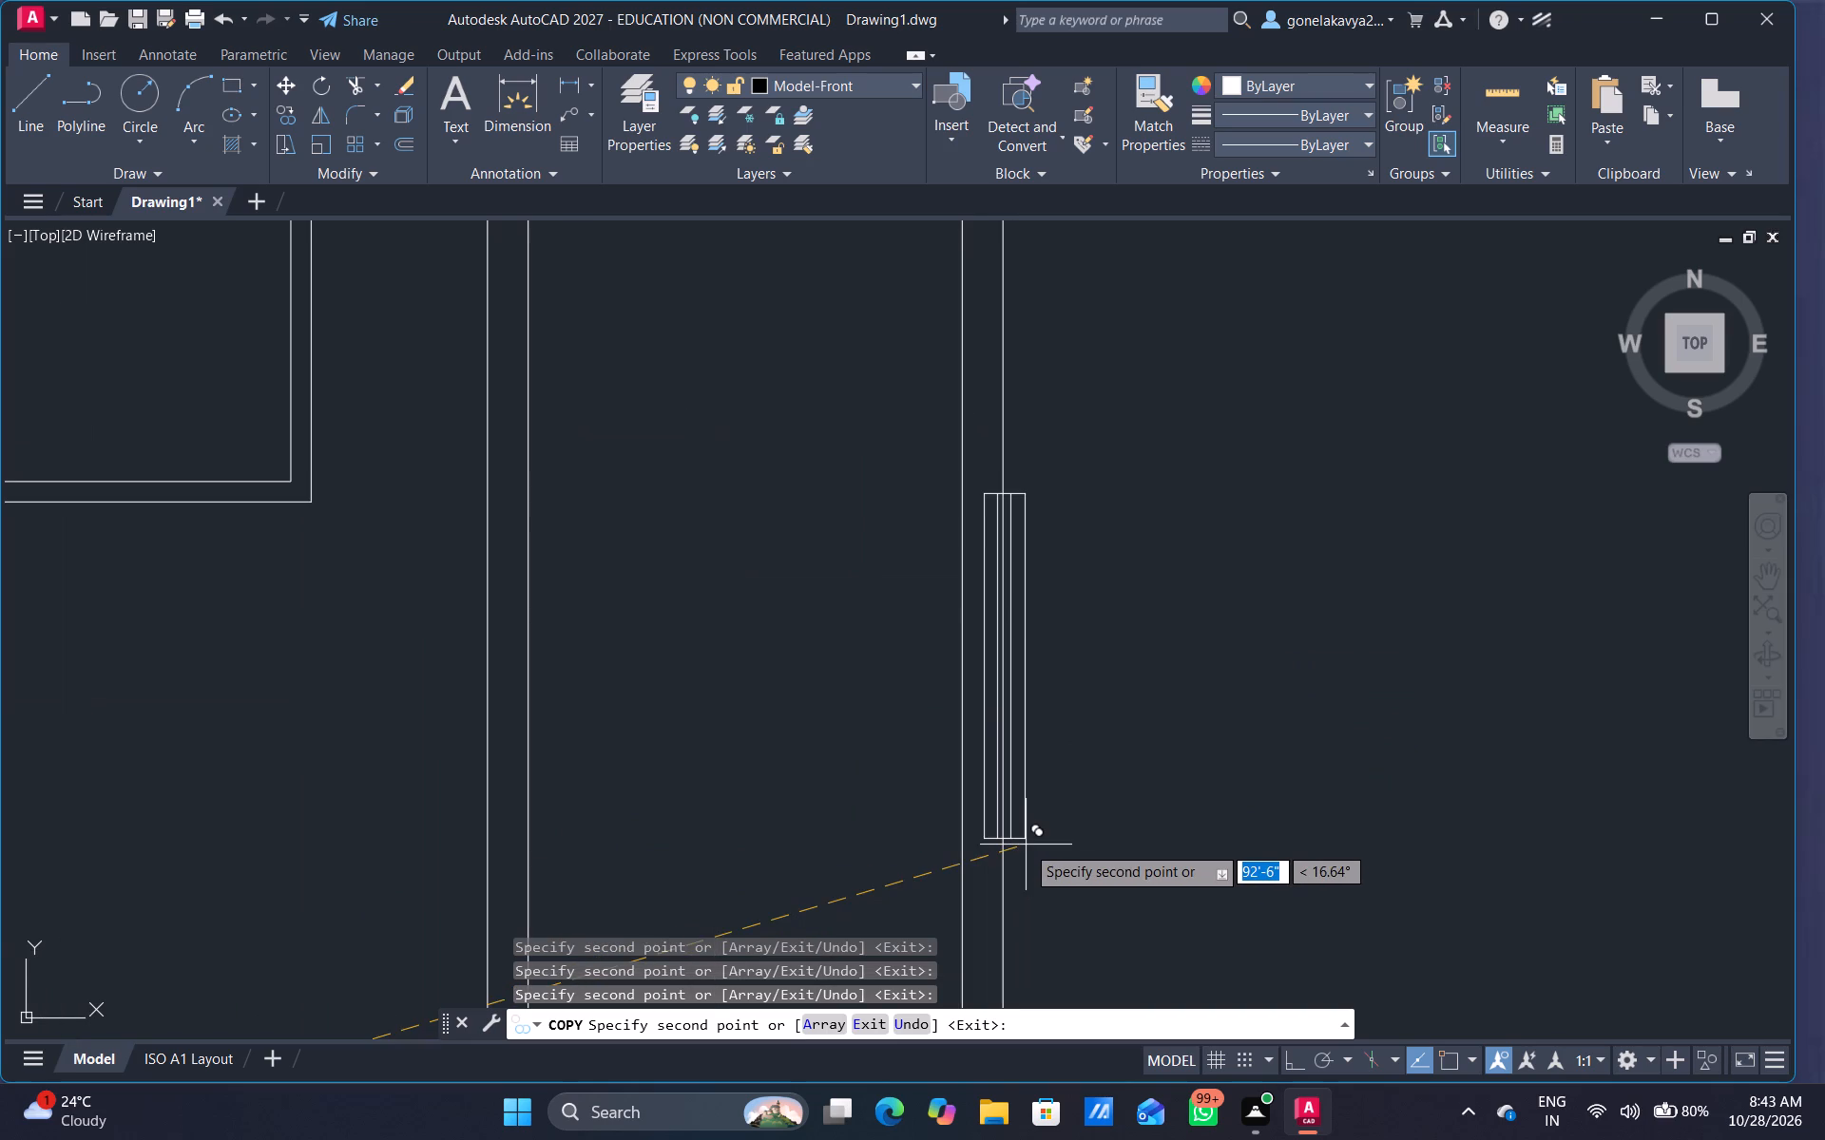
scroll(1003, 881, "up", 1)
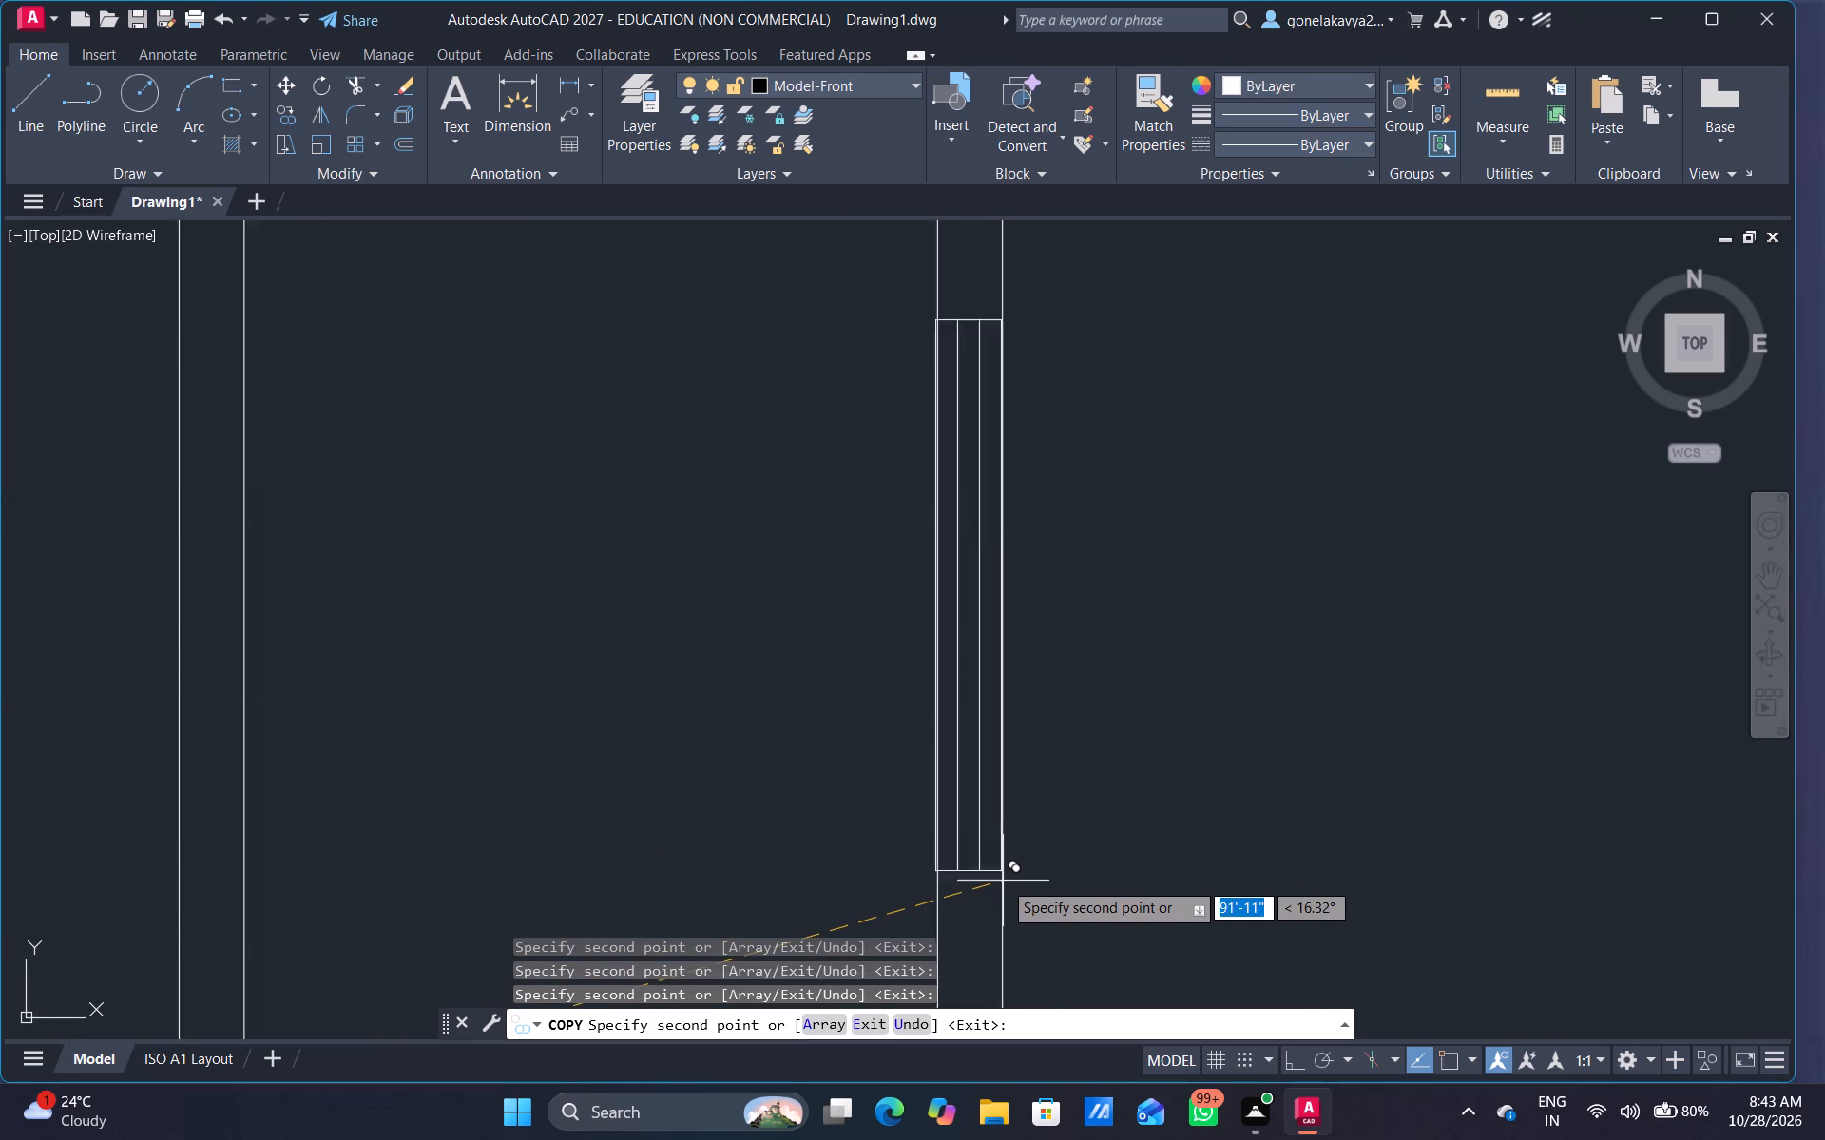
scroll(1003, 881, "up", 4)
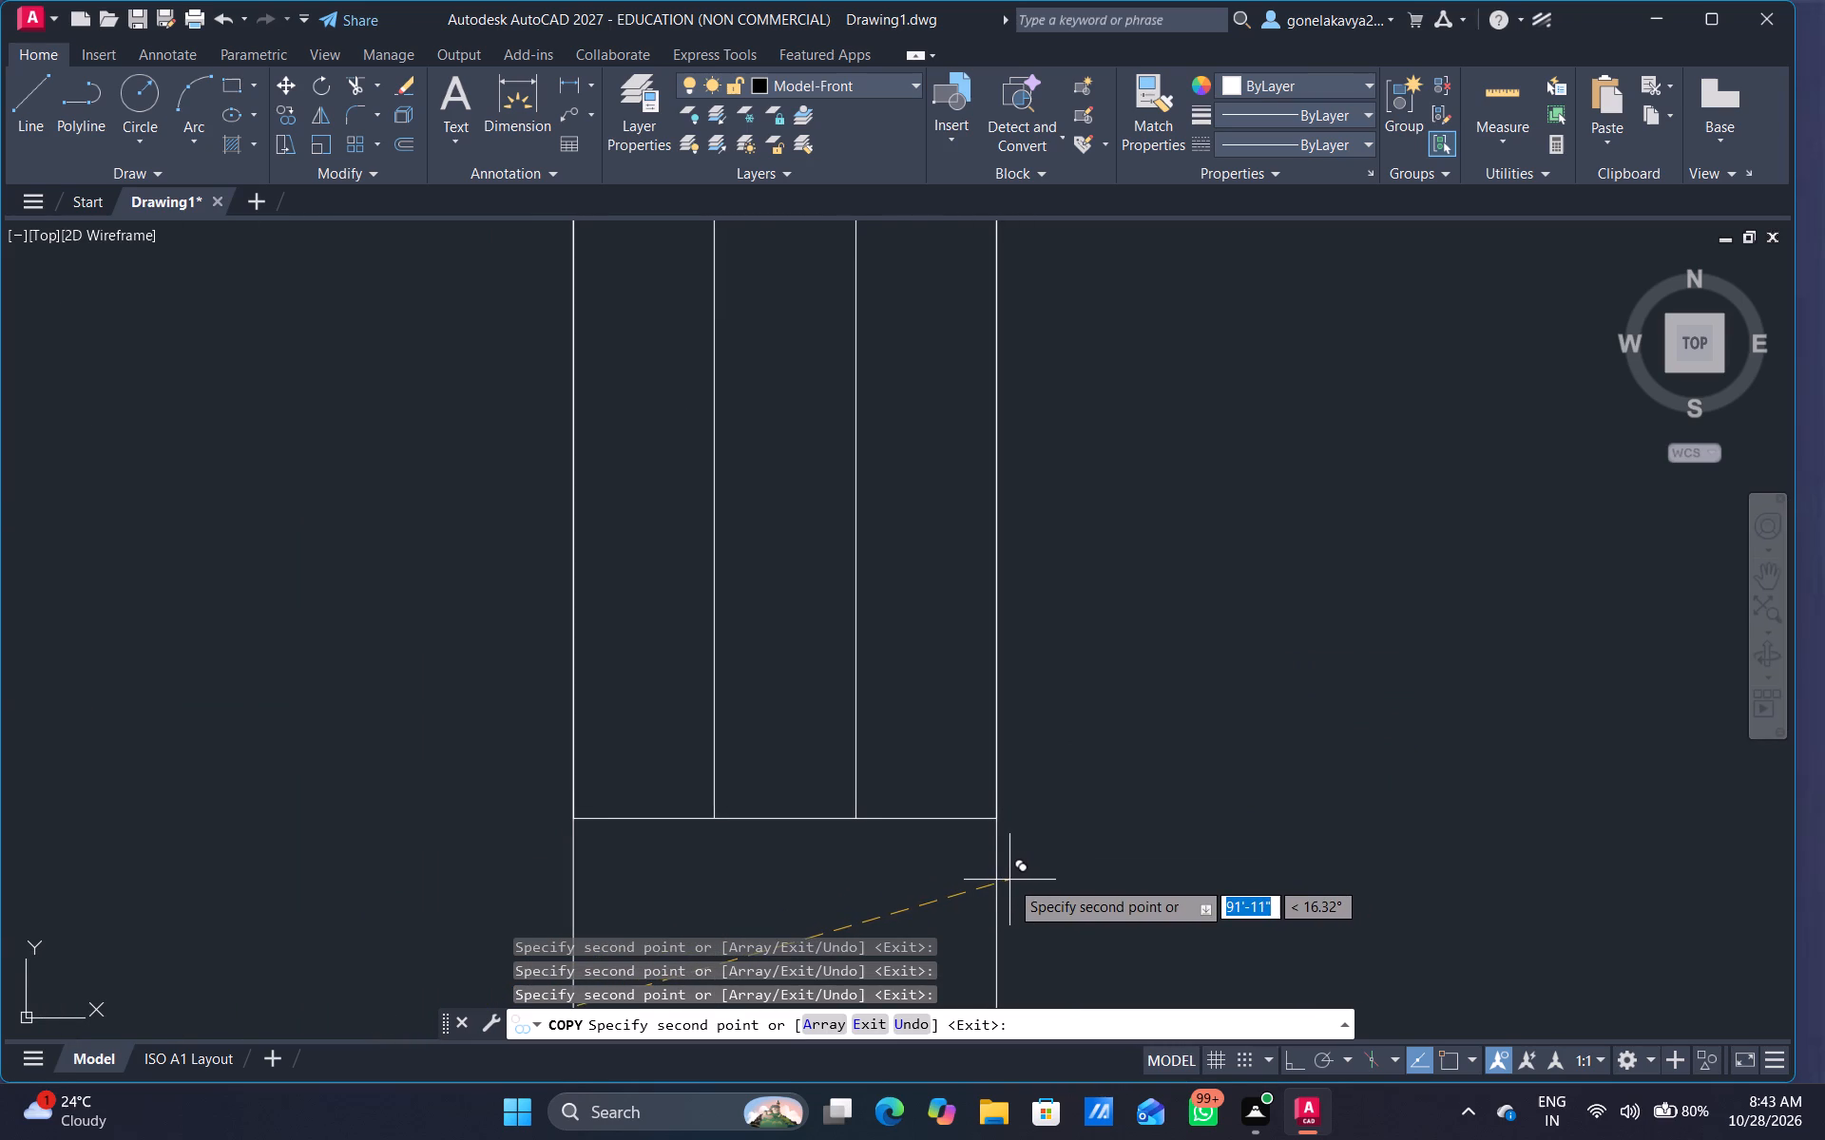
left_click(1009, 880)
Place another vertical window copy in the smaller plan's east outer wall, along the small room south of the long narrow eastern room.
scroll(1067, 884, "down", 5)
middle_click(1296, 906)
scroll(1296, 906, "down", 1)
middle_click_drag(1296, 906, 1276, 638)
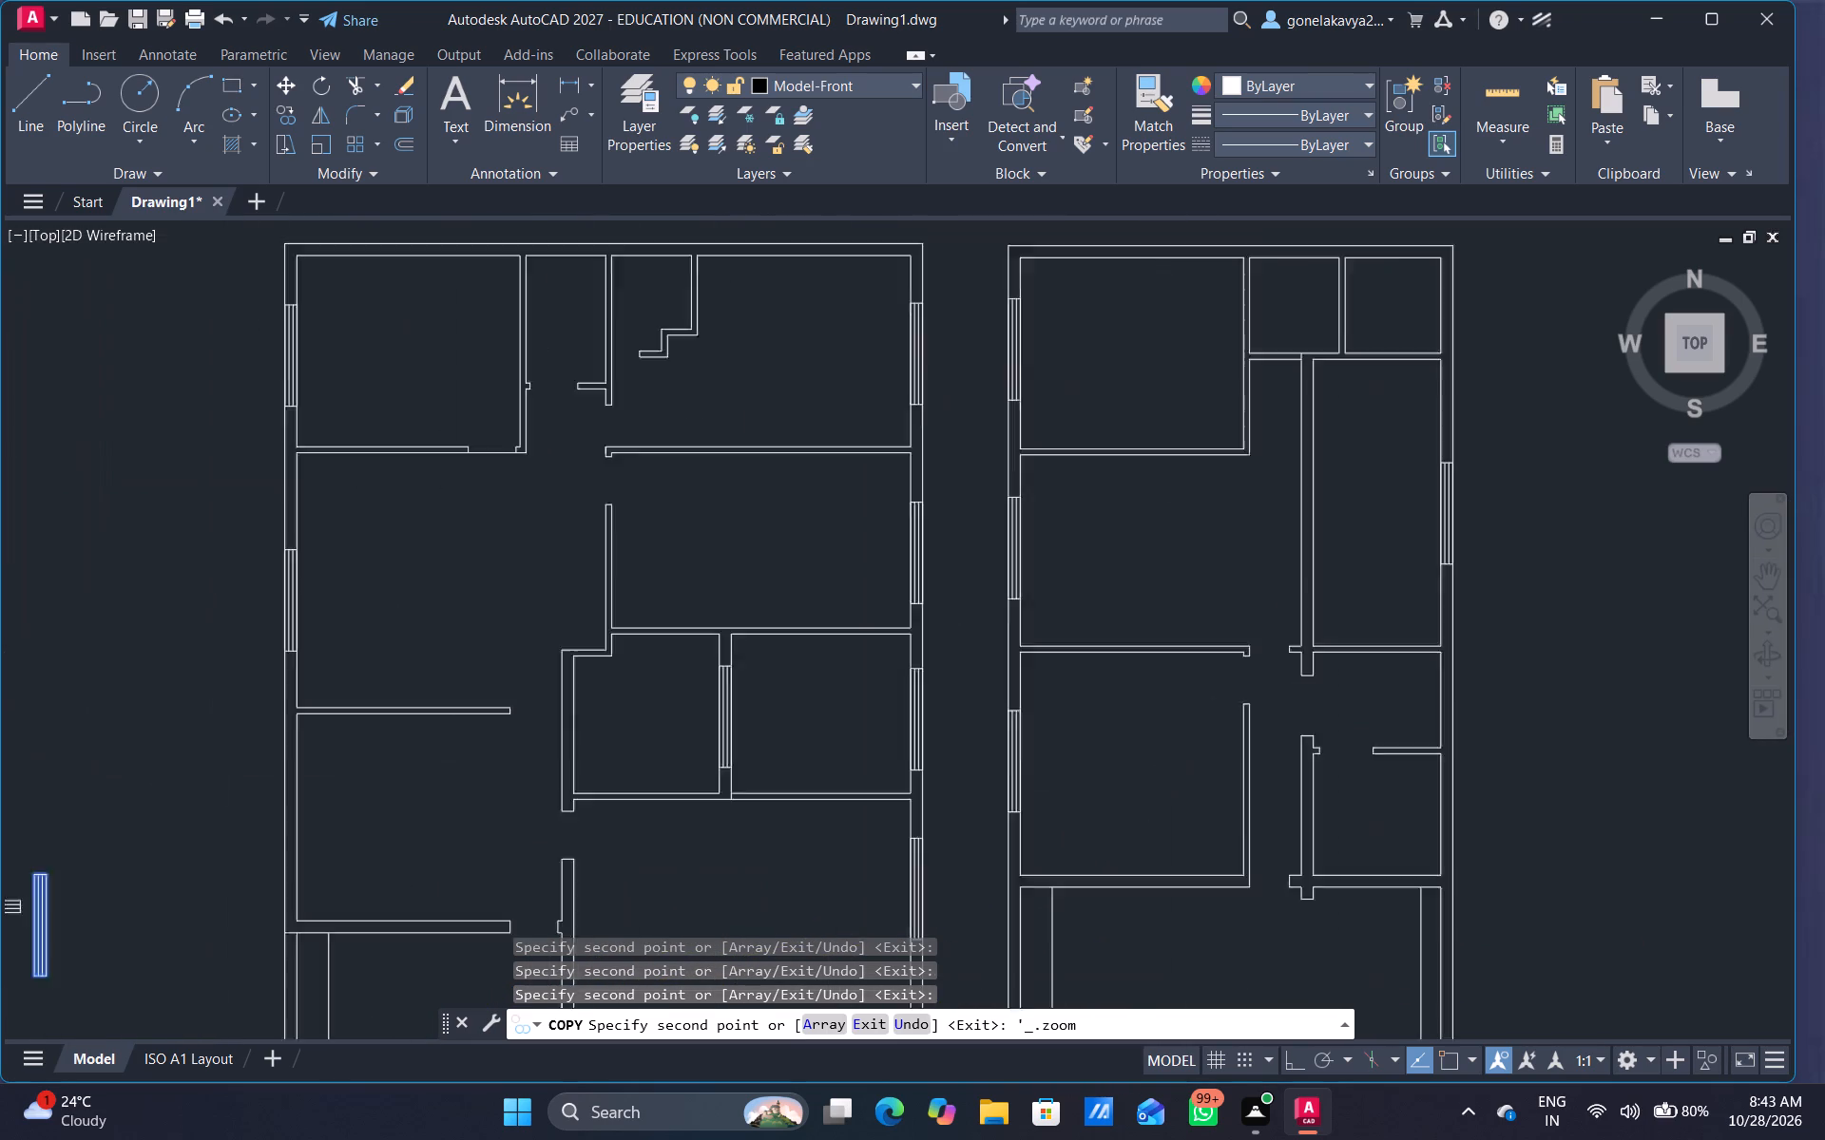
middle_click_drag(1498, 732, 1111, 629)
scroll(1175, 652, "up", 2)
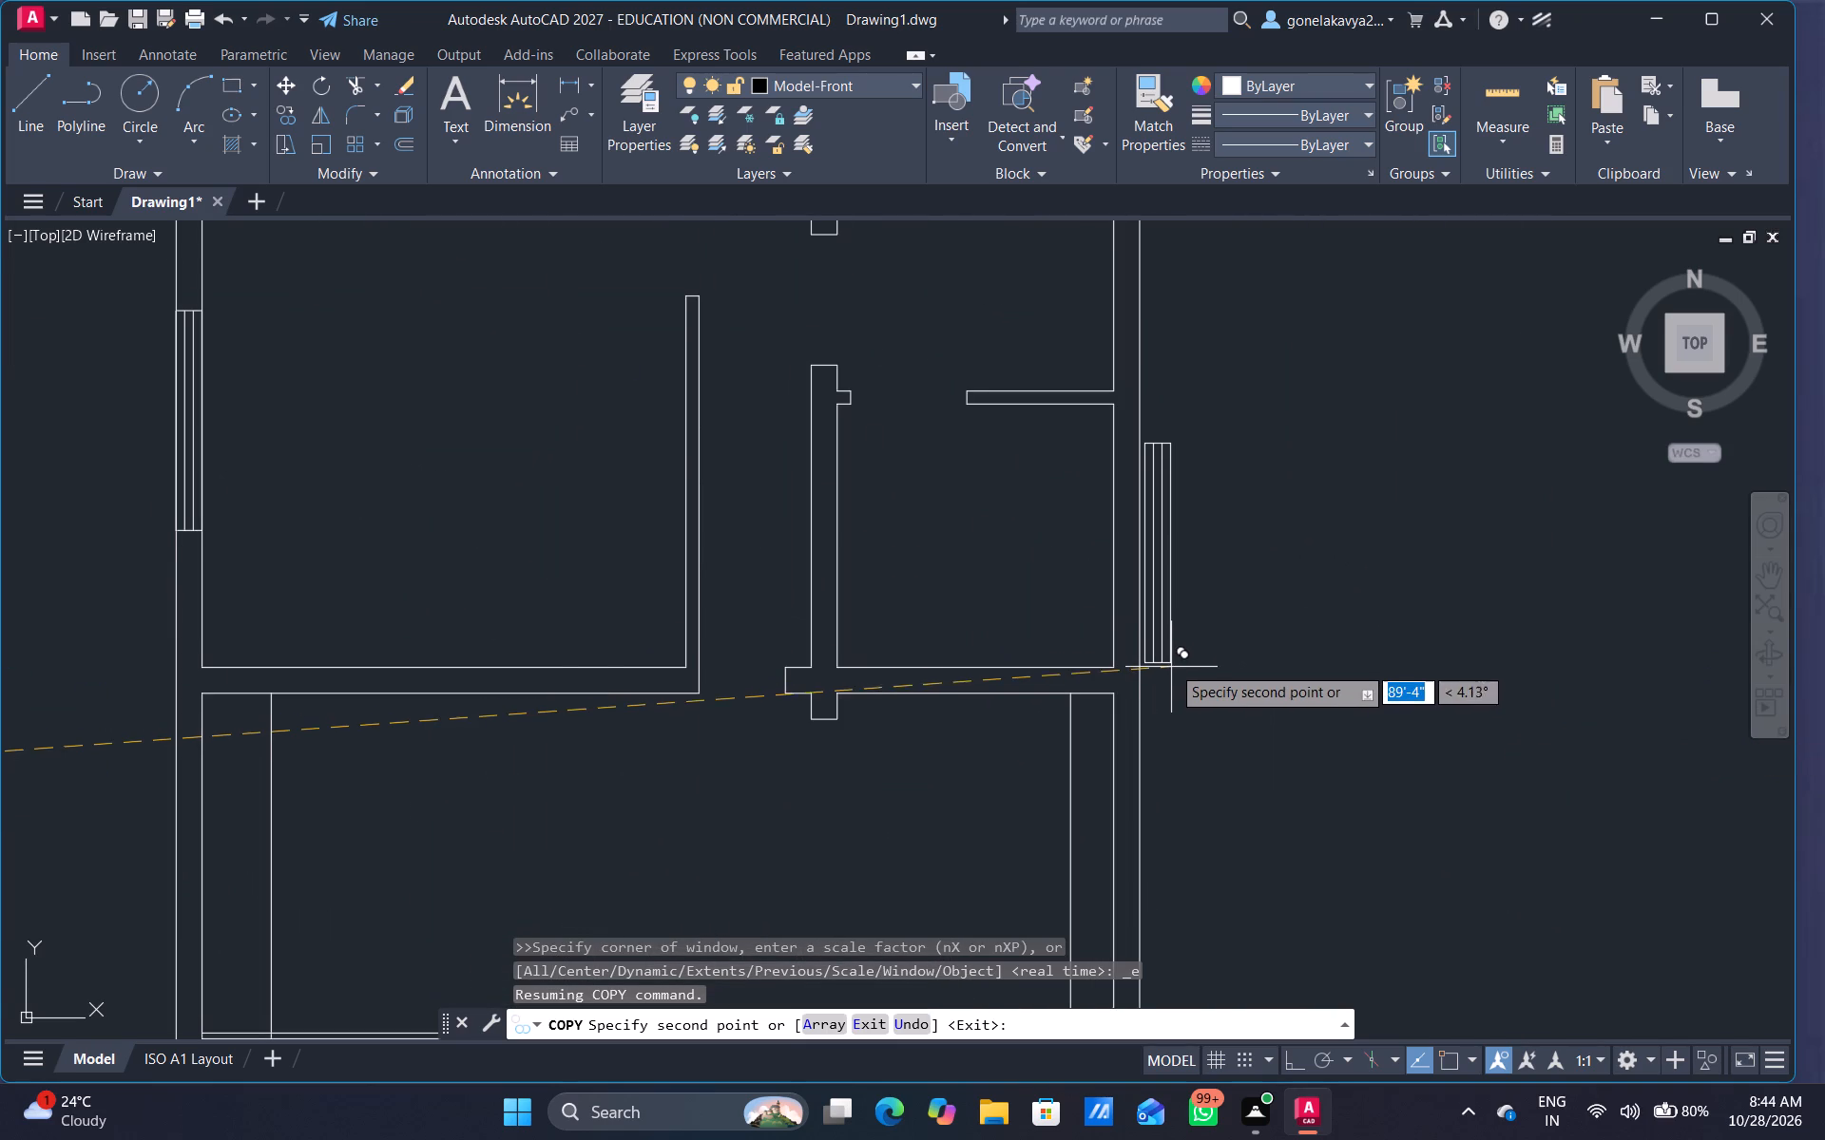
scroll(1171, 663, "down", 1)
scroll(1143, 659, "up", 1)
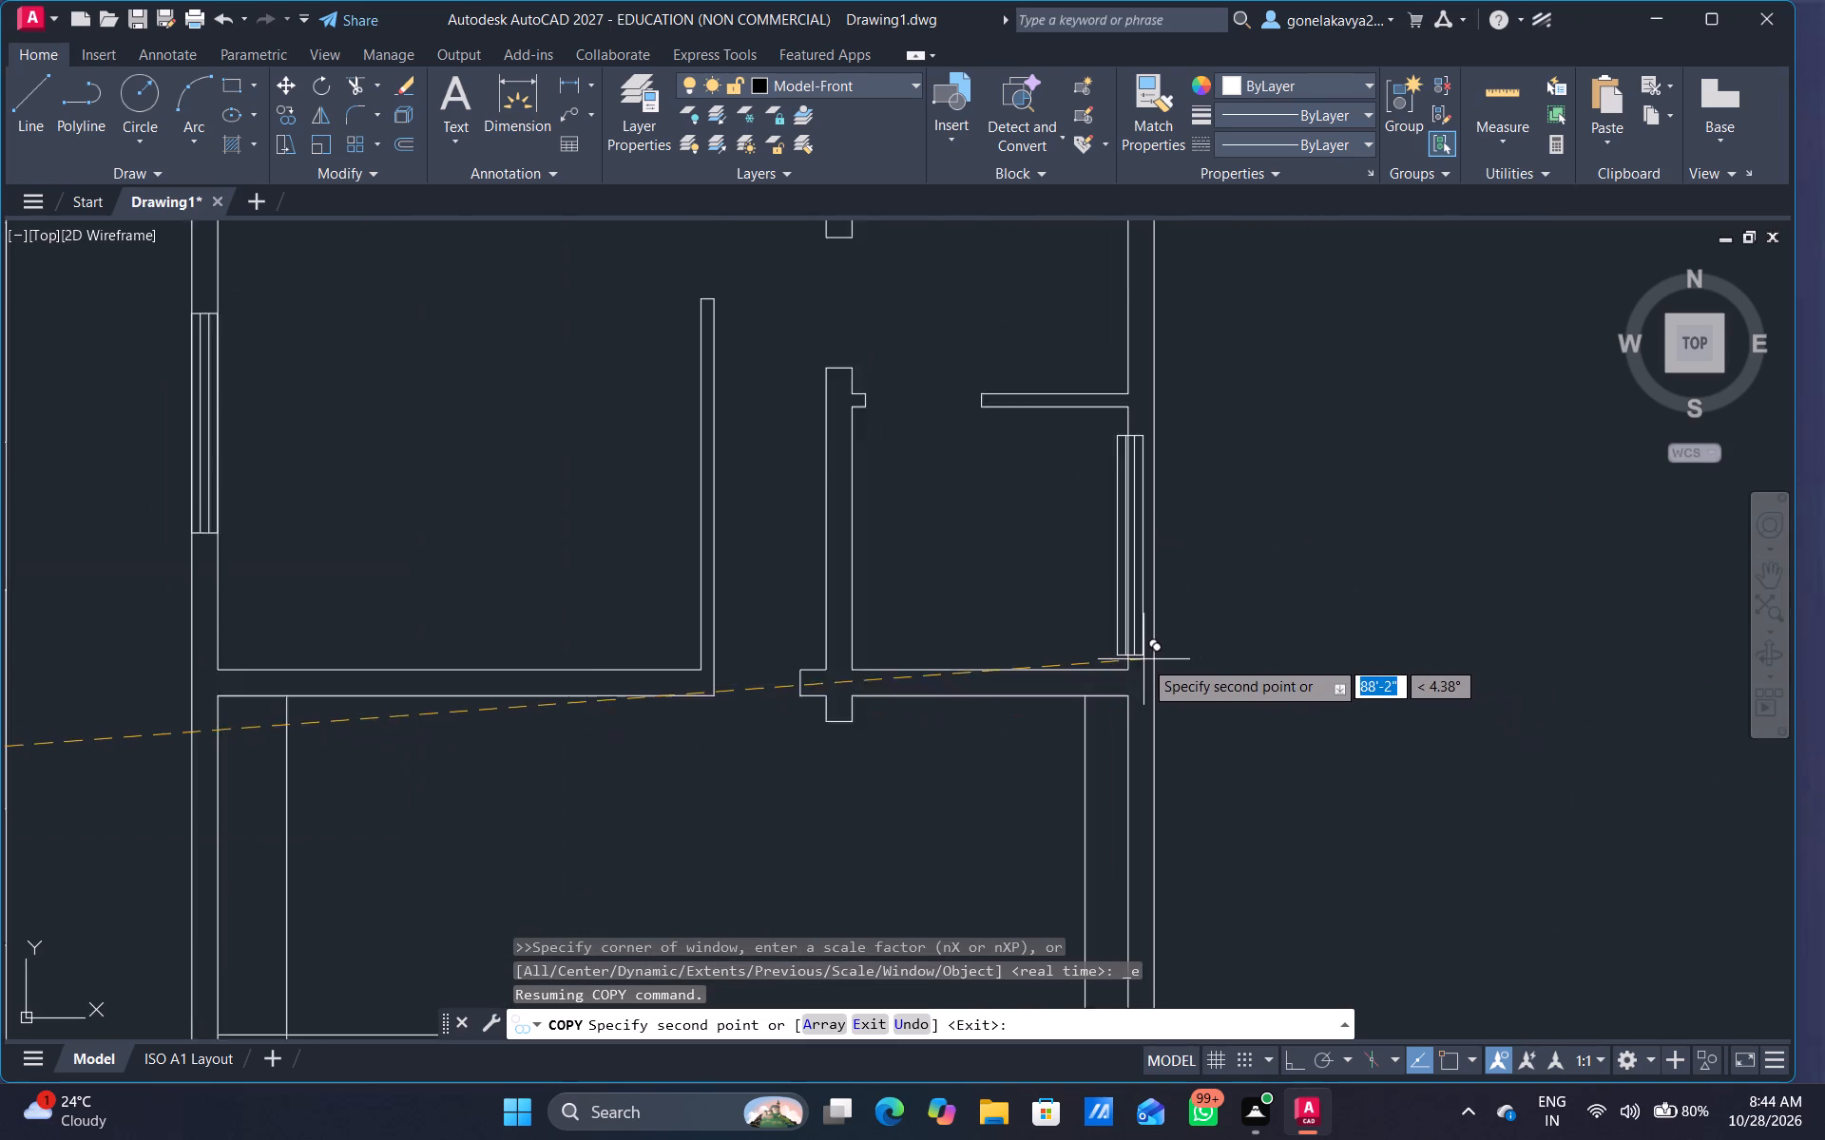
scroll(1143, 659, "up", 2)
middle_click_drag(1173, 650, 1085, 959)
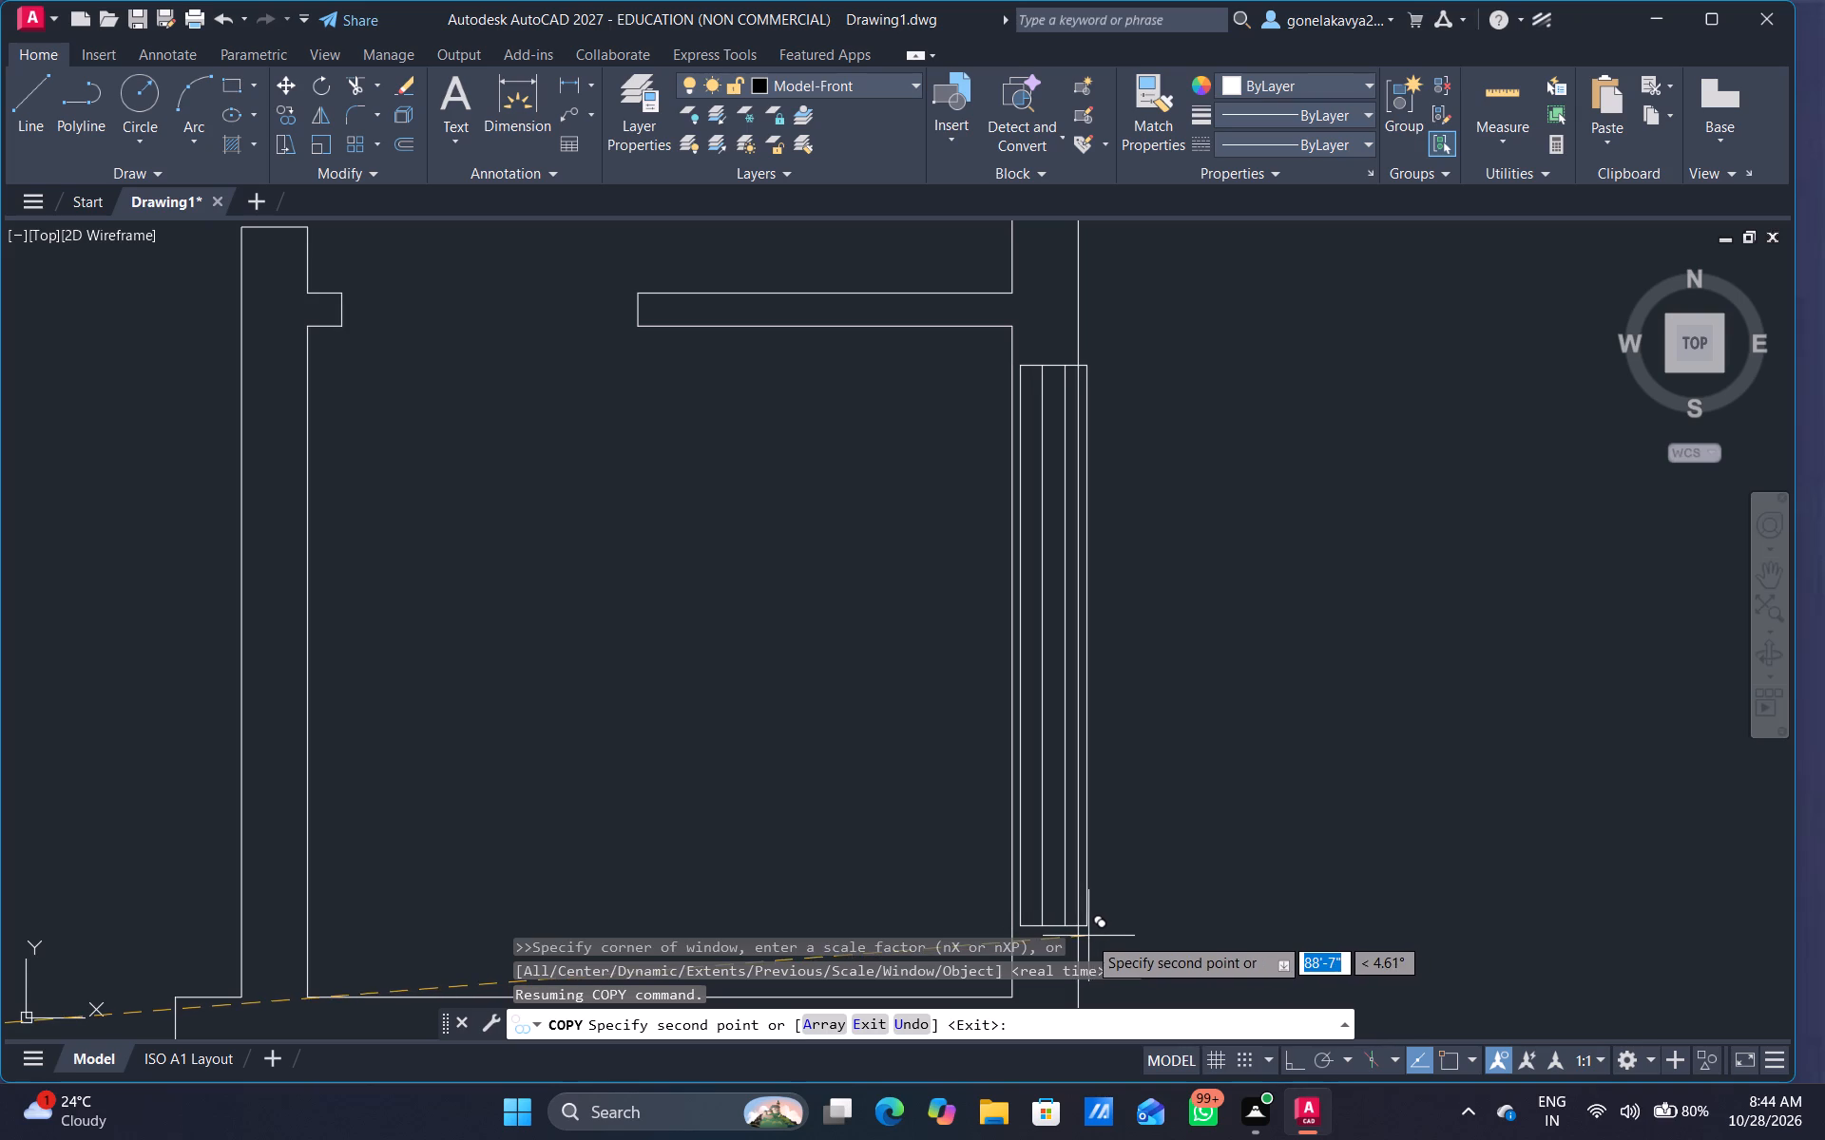
middle_click_drag(1082, 933, 1098, 755)
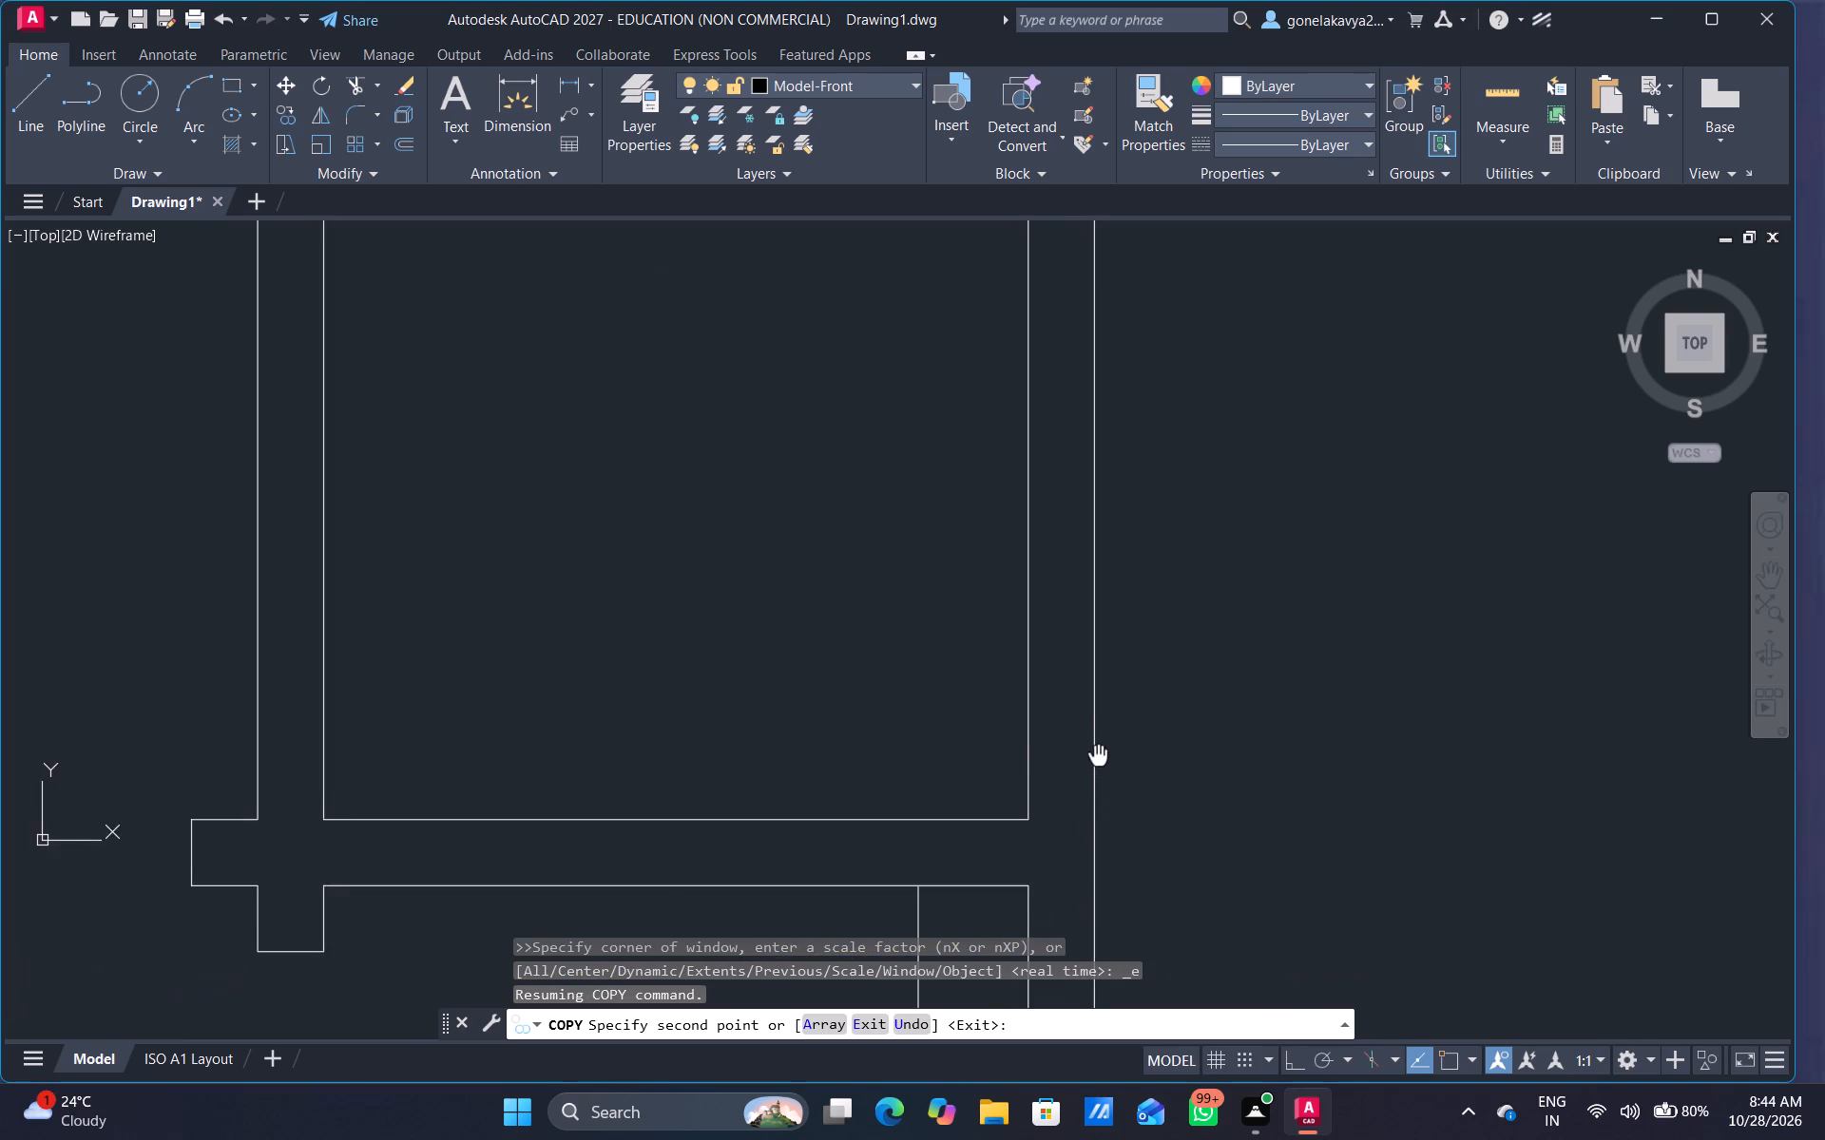
middle_click_drag(1098, 755, 1098, 753)
scroll(1087, 757, "up", 4)
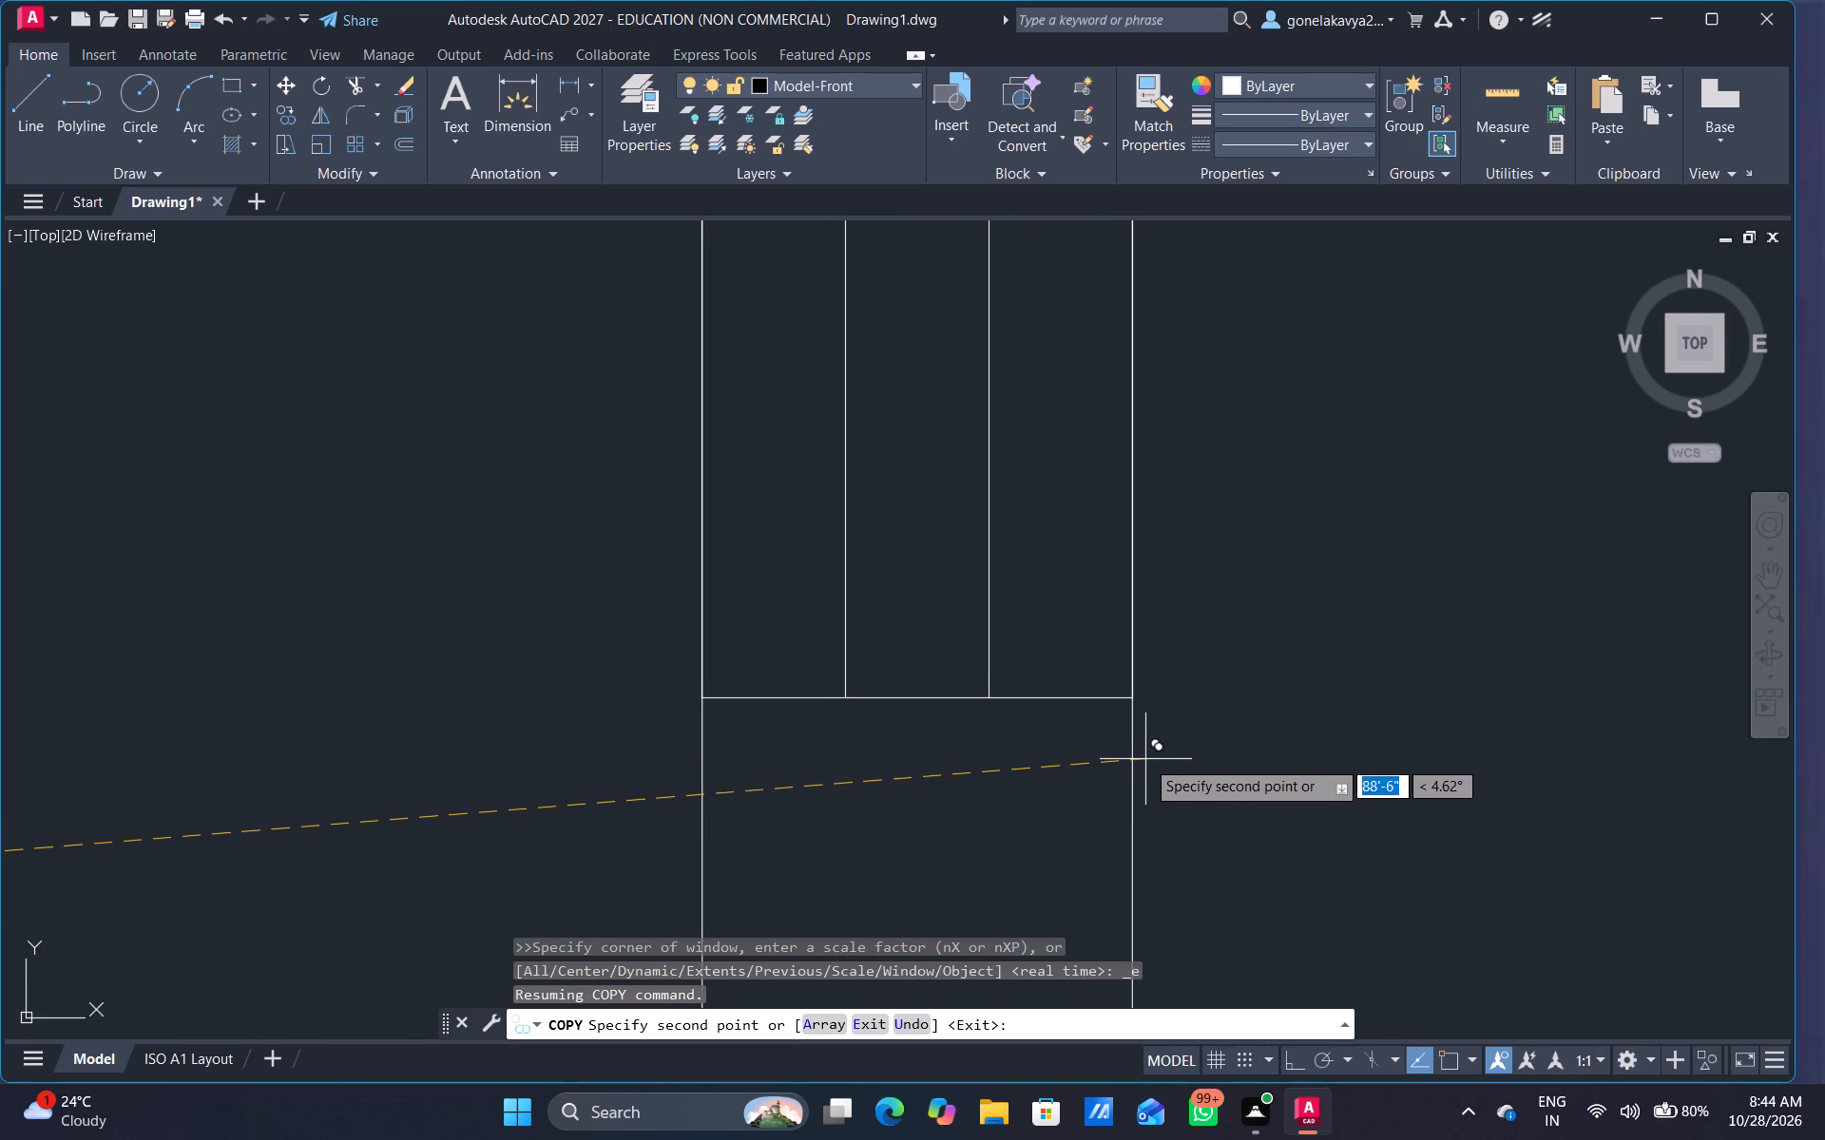
left_click(1145, 759)
Place another vertical window copy in the west wall of that small eastern room, opposite the window in the outer wall.
scroll(1364, 708, "down", 4)
scroll(1484, 728, "down", 3)
middle_click_drag(1497, 784, 1414, 878)
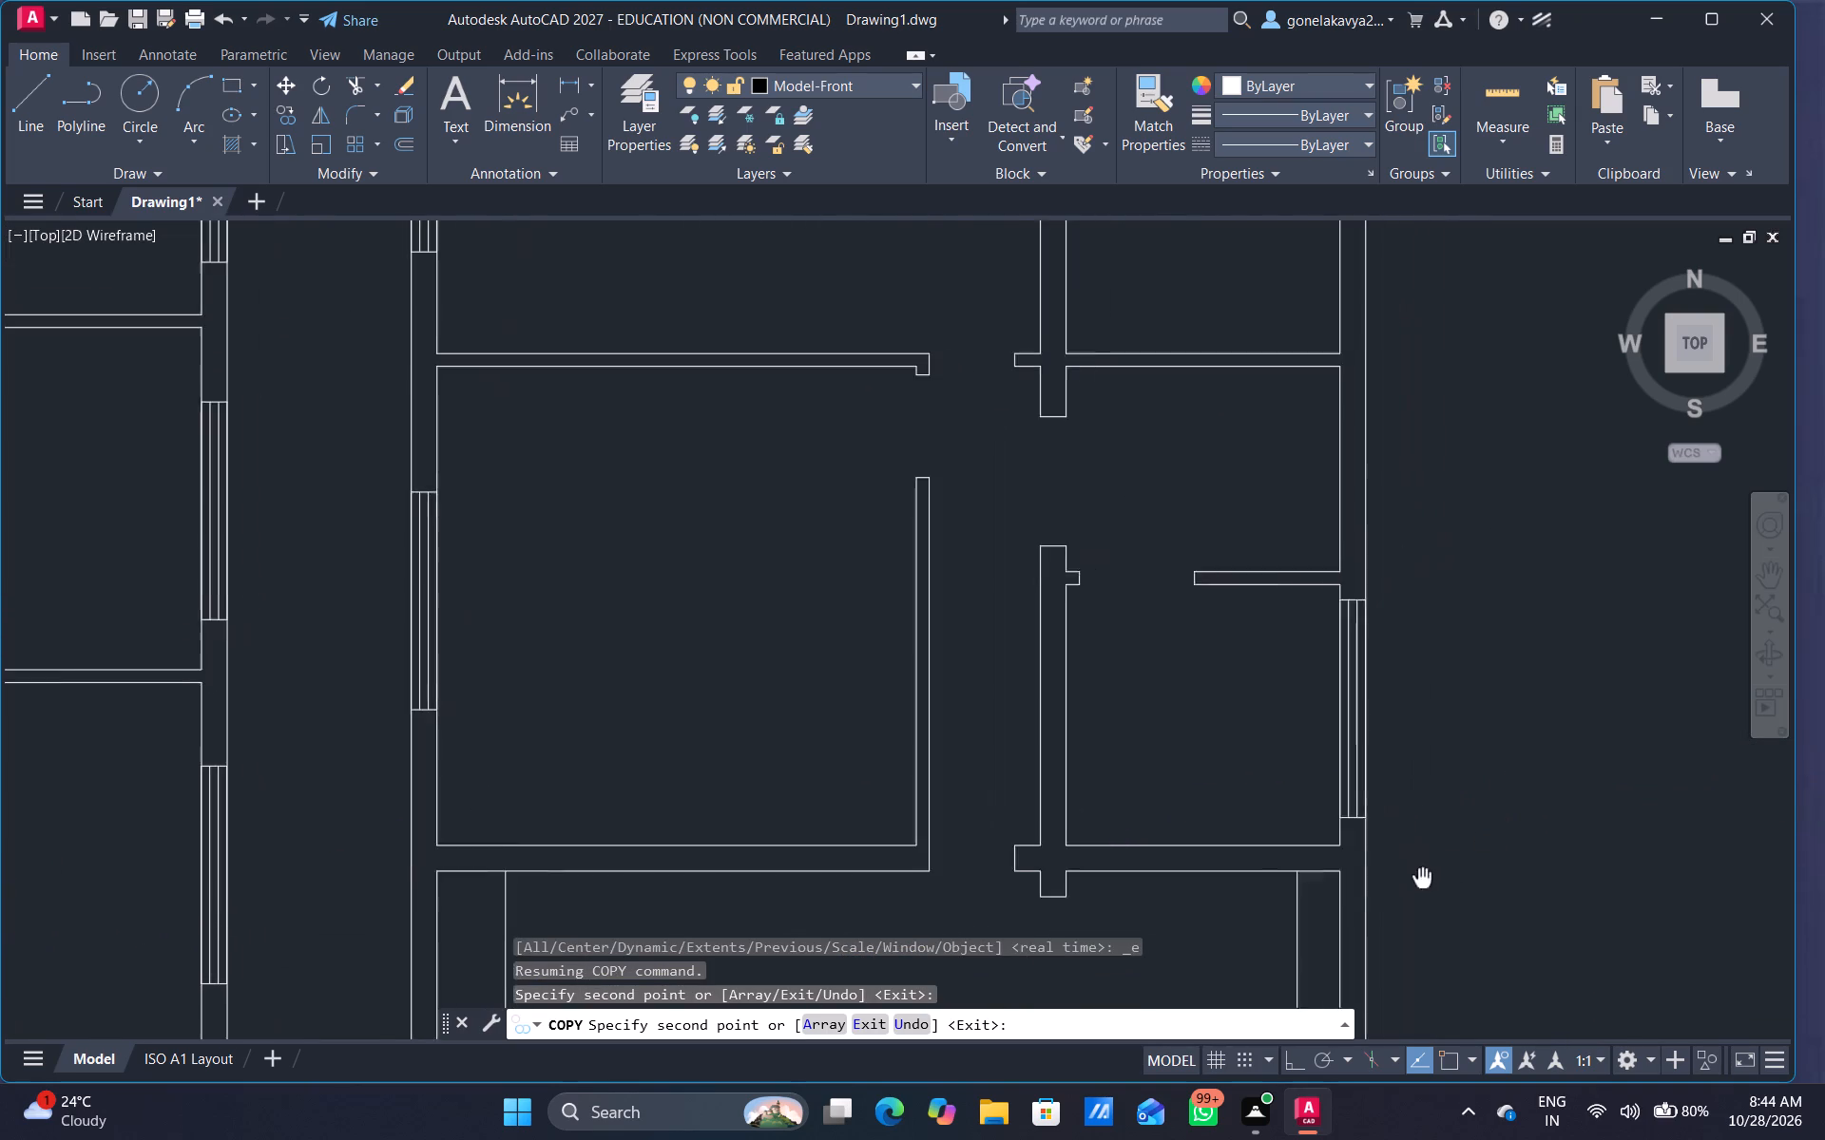
middle_click_drag(1414, 878, 1243, 738)
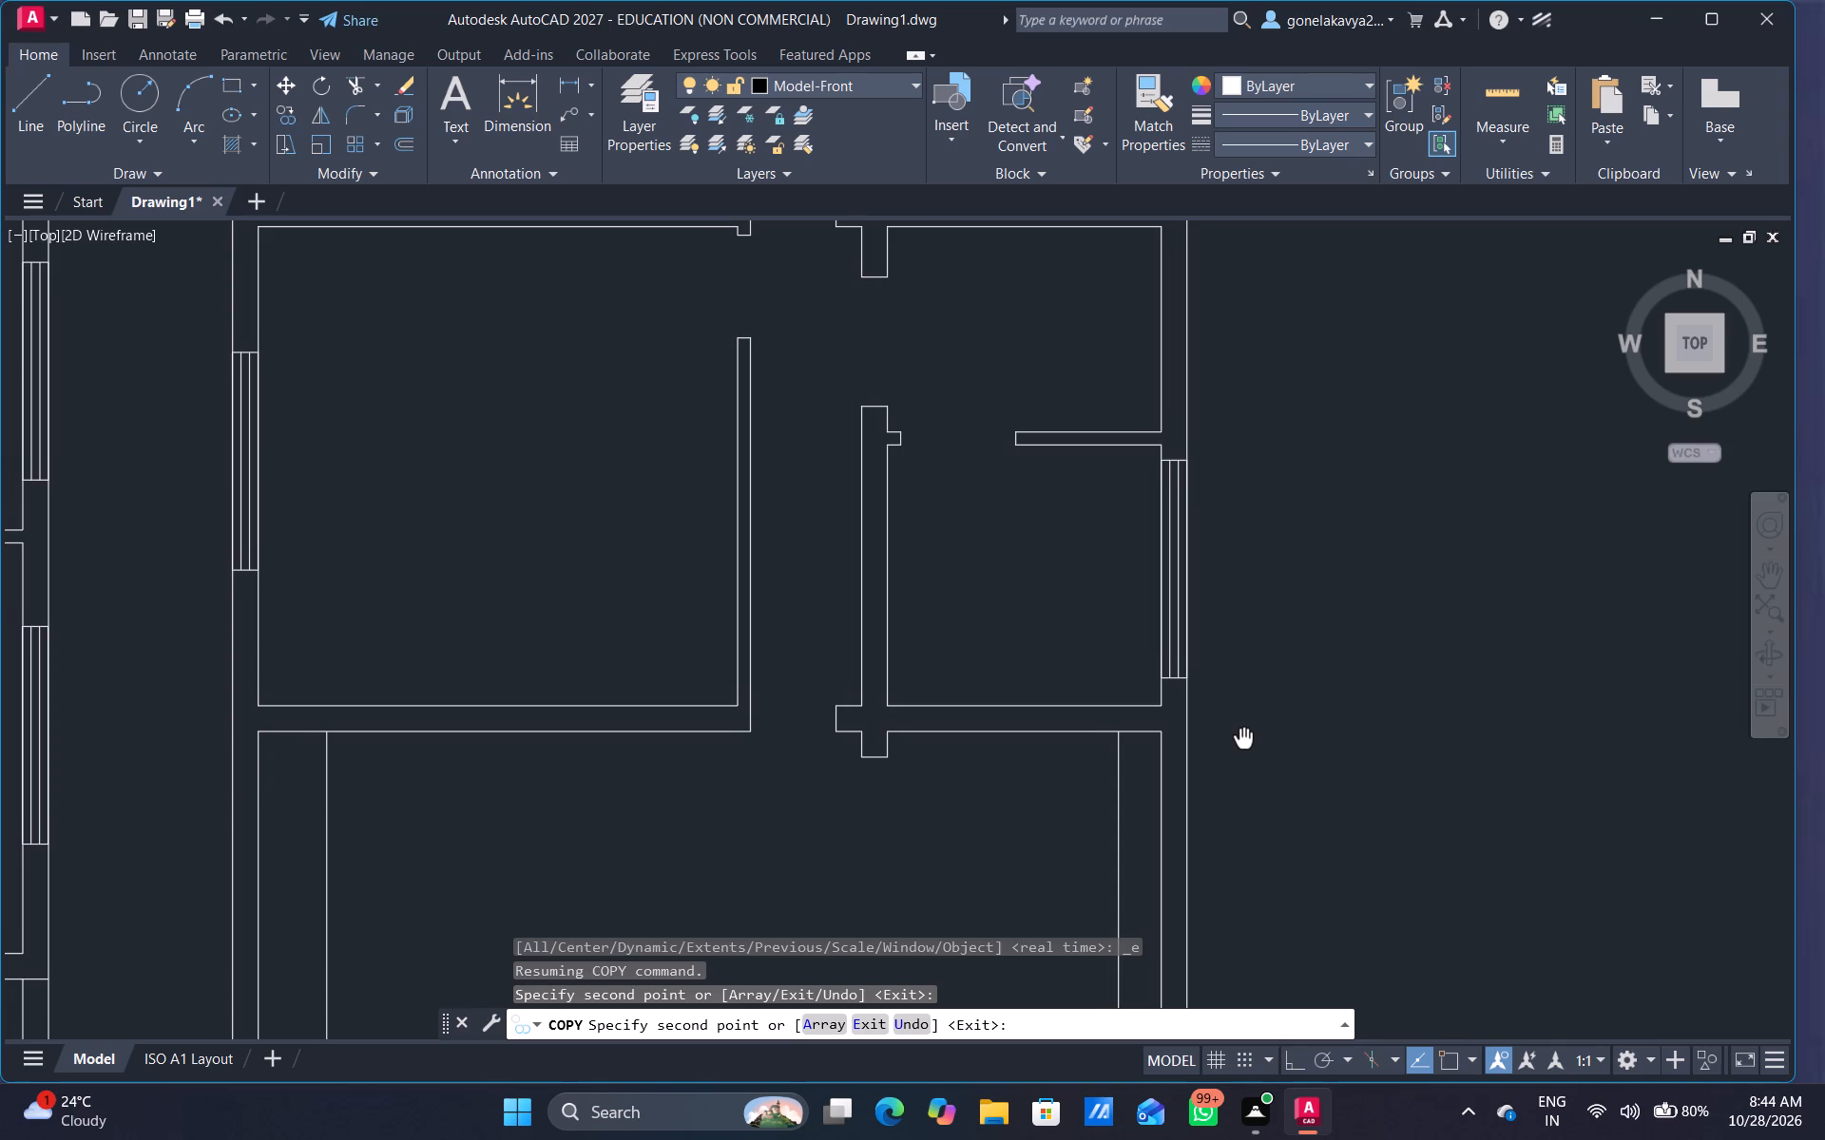
middle_click_drag(1243, 738, 1245, 740)
scroll(891, 739, "up", 2)
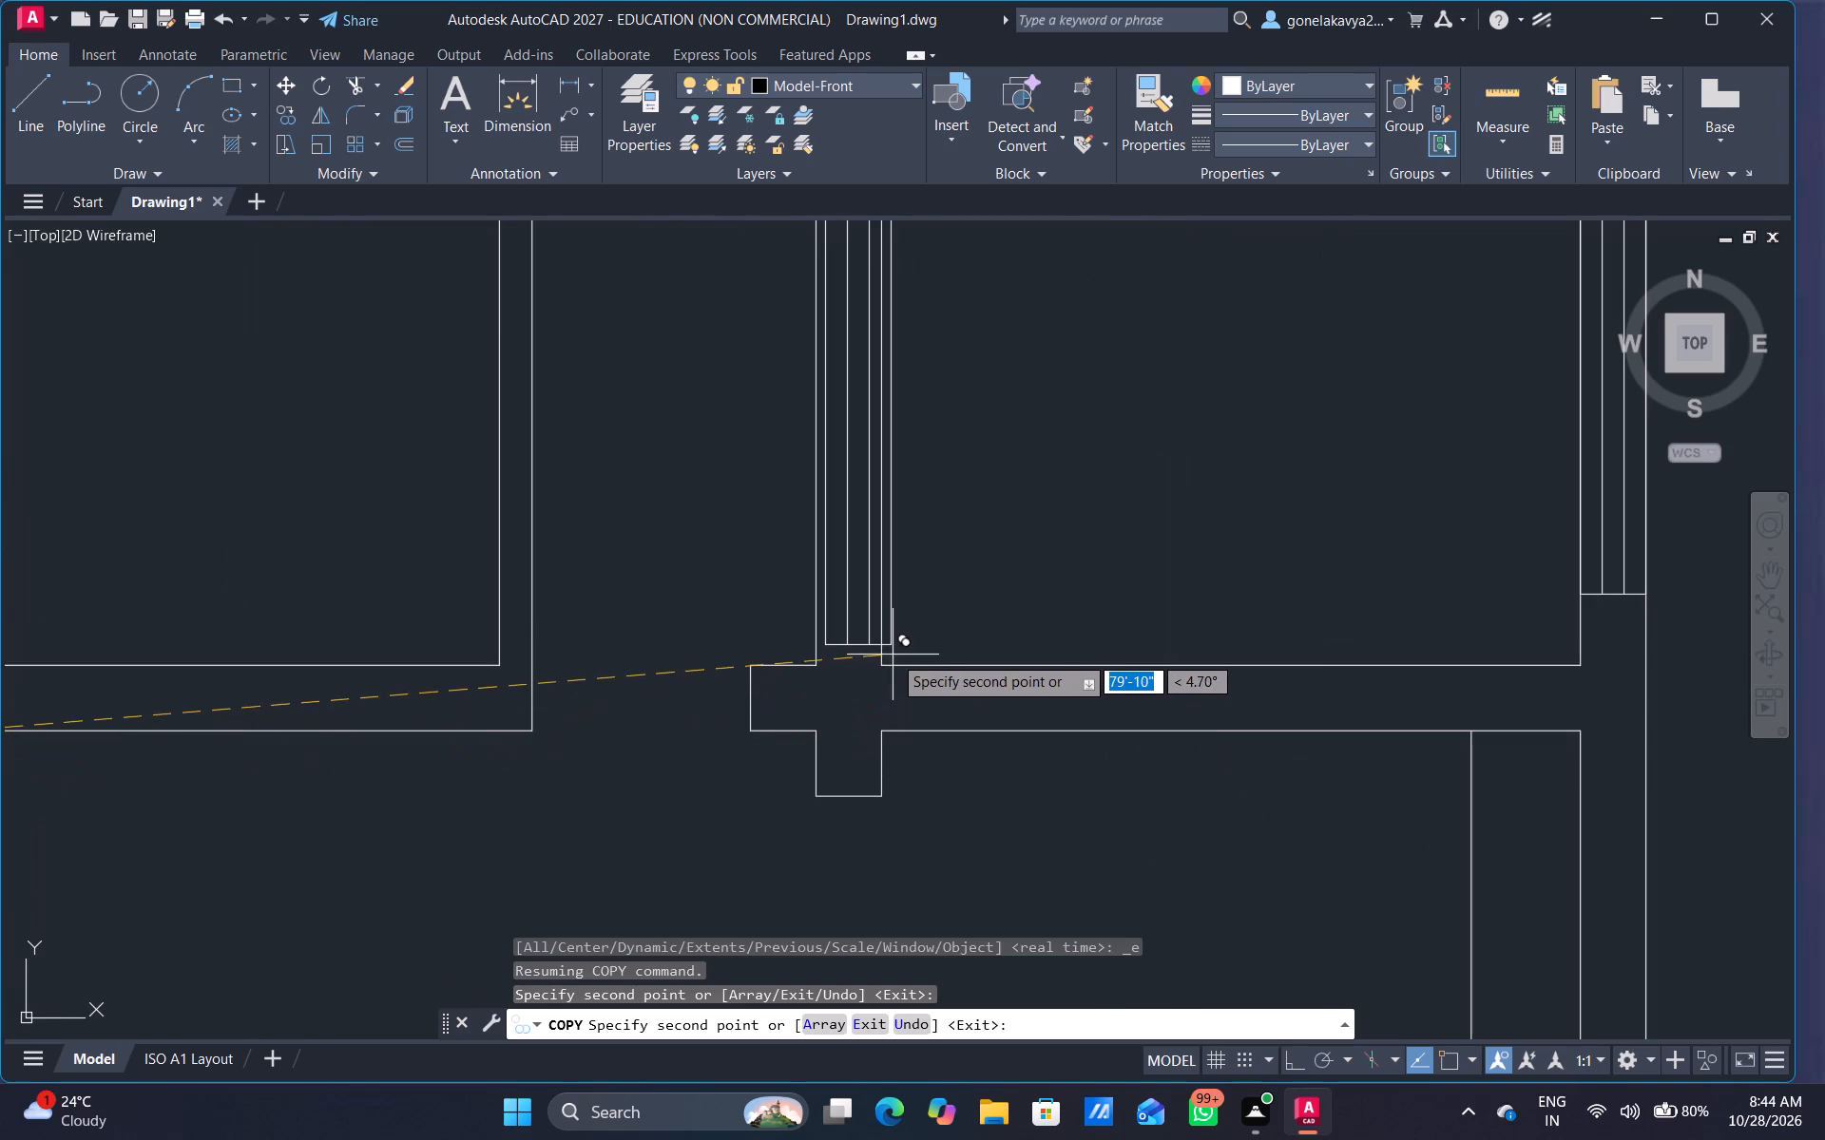
middle_click_drag(893, 654, 852, 962)
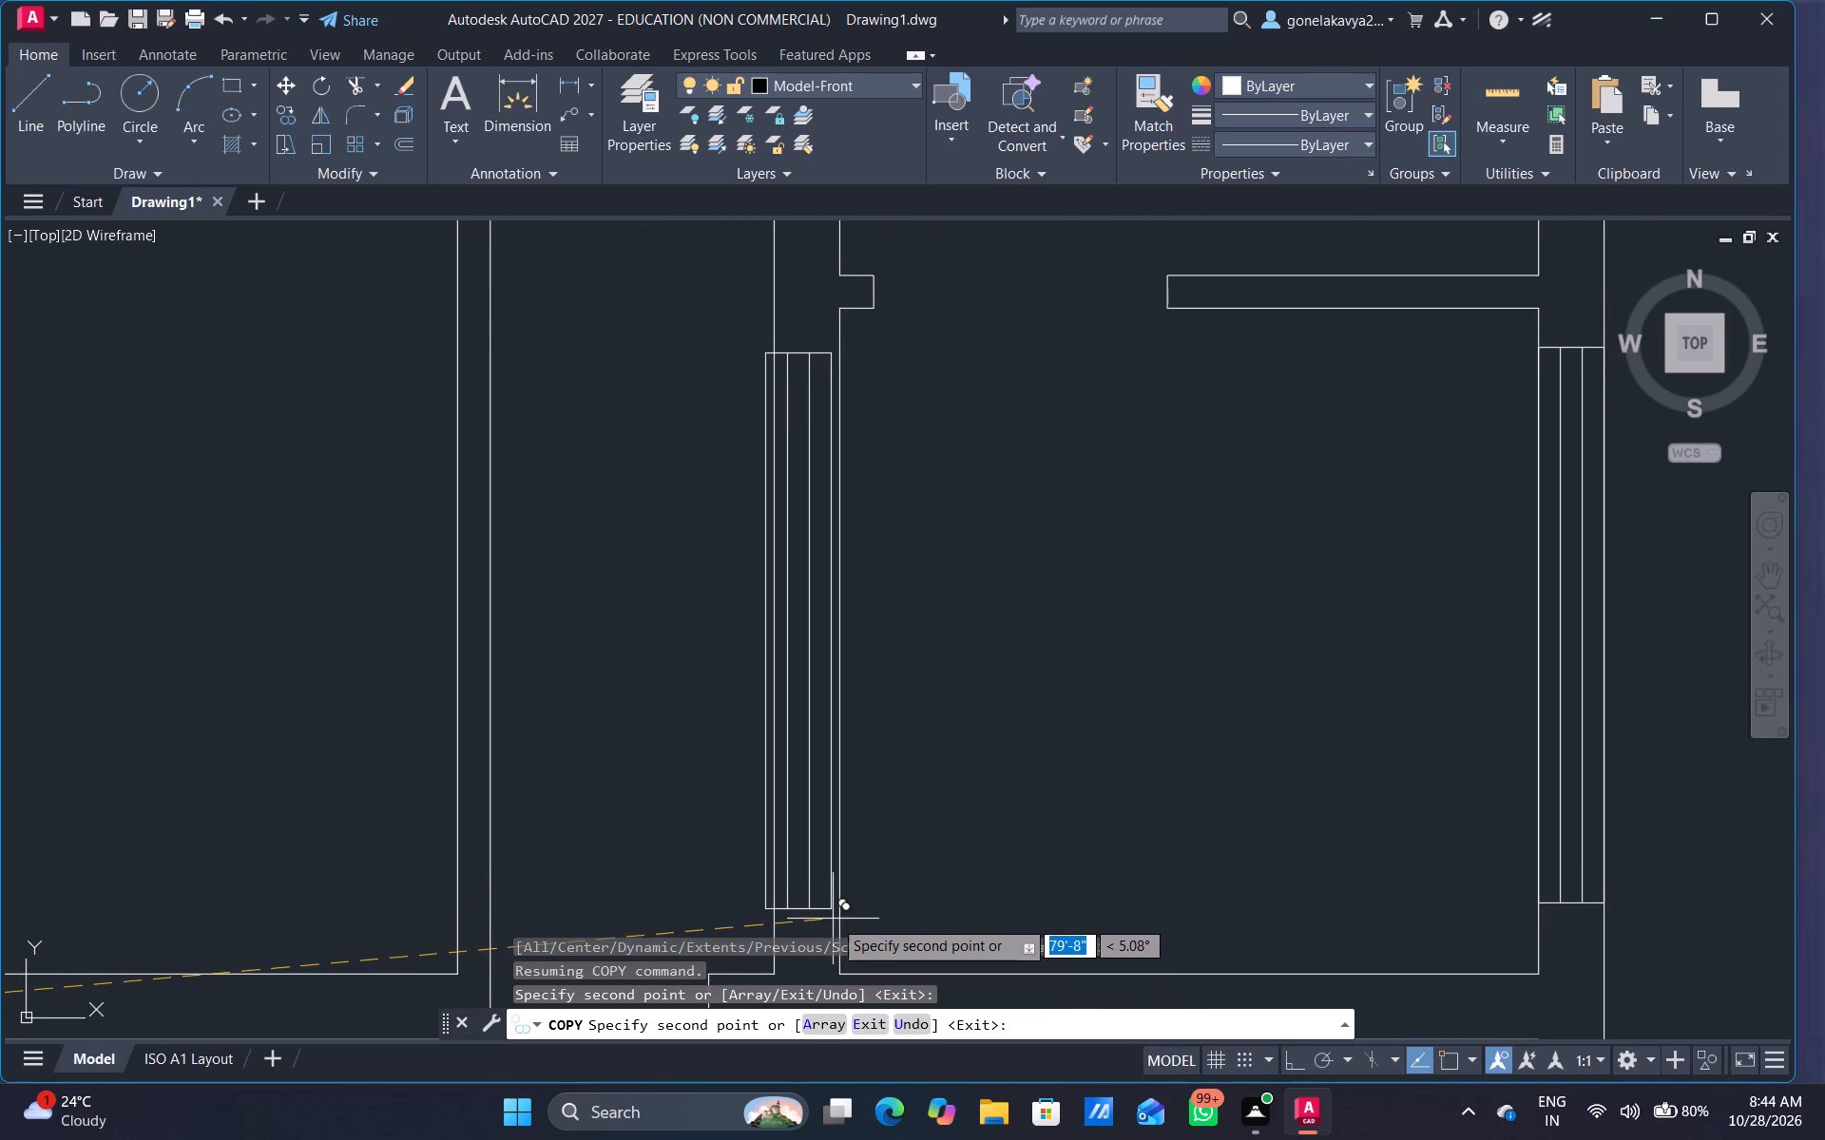
scroll(843, 916, "up", 4)
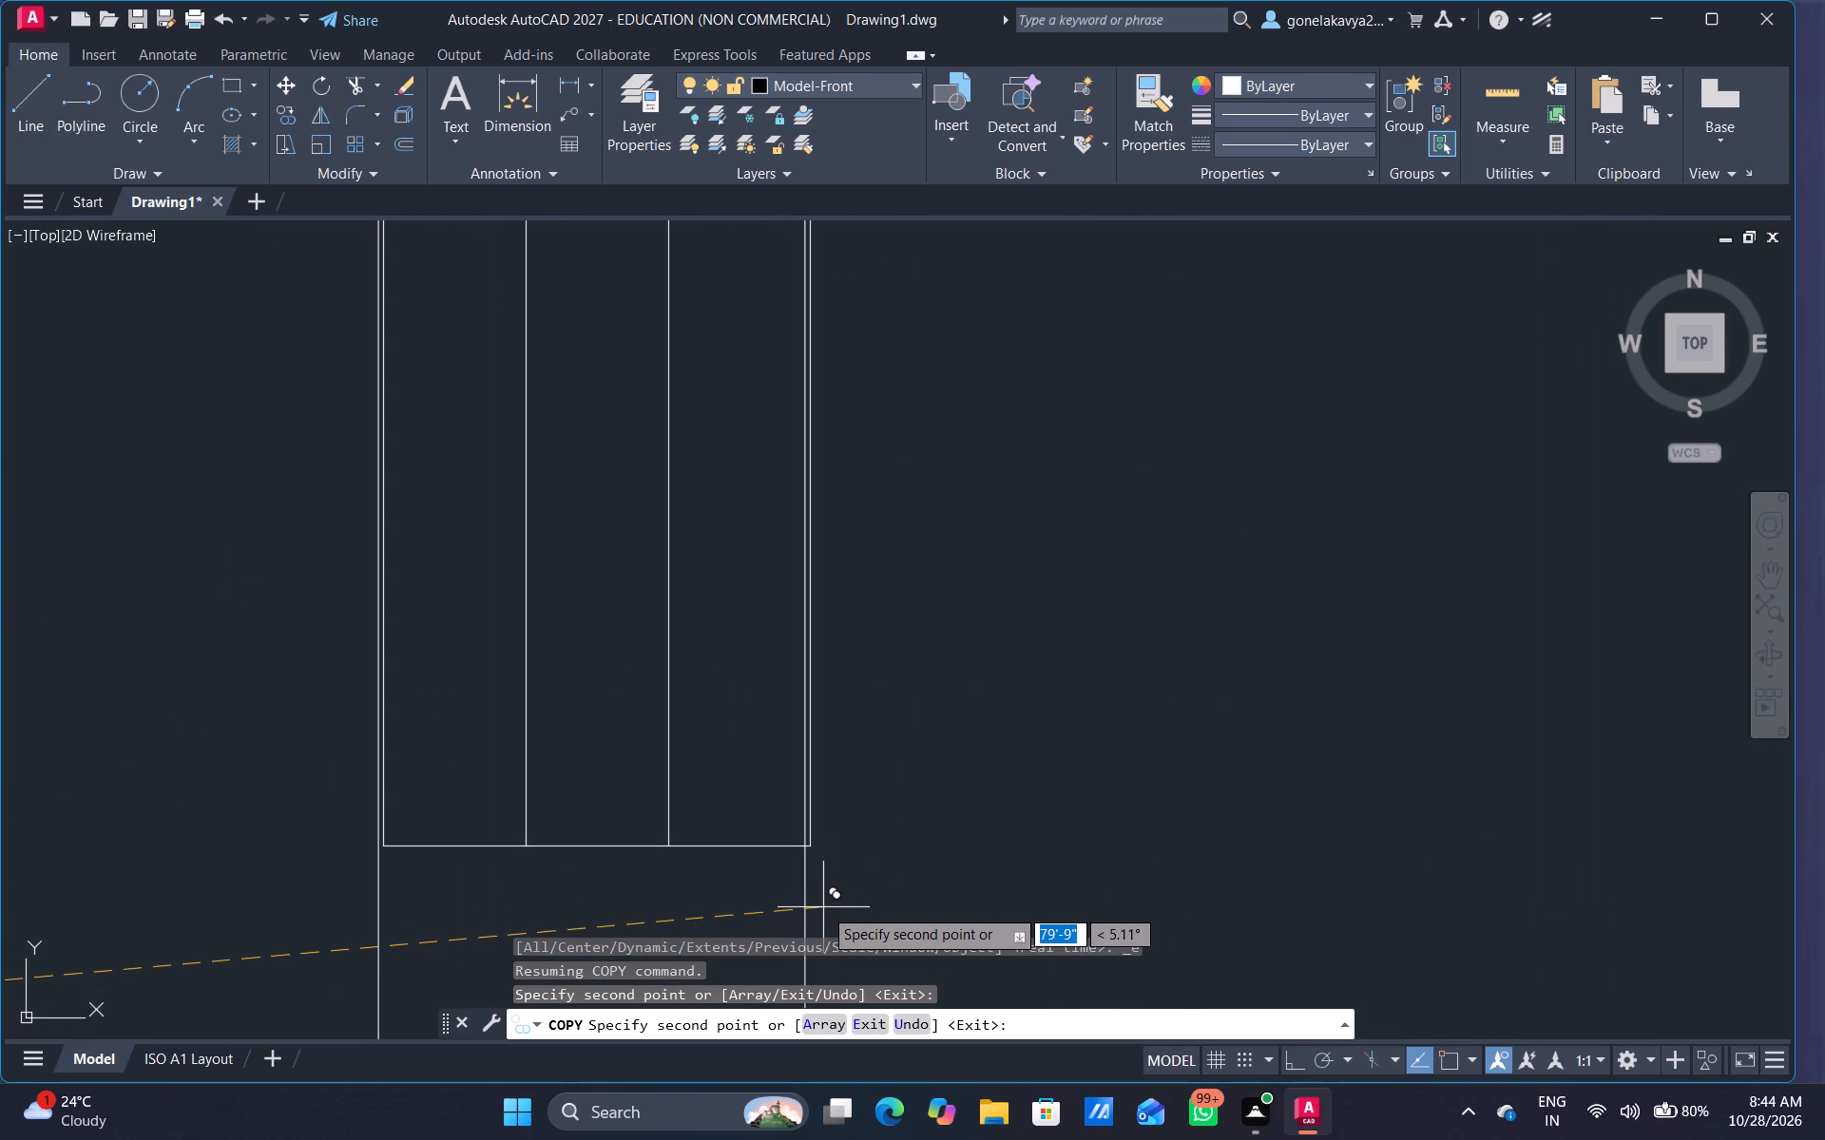
left_click(817, 909)
Place a vertical window copy in the west wall of the smaller plan's long narrow eastern room, toward its south end, and finish copying.
scroll(1125, 845, "down", 5)
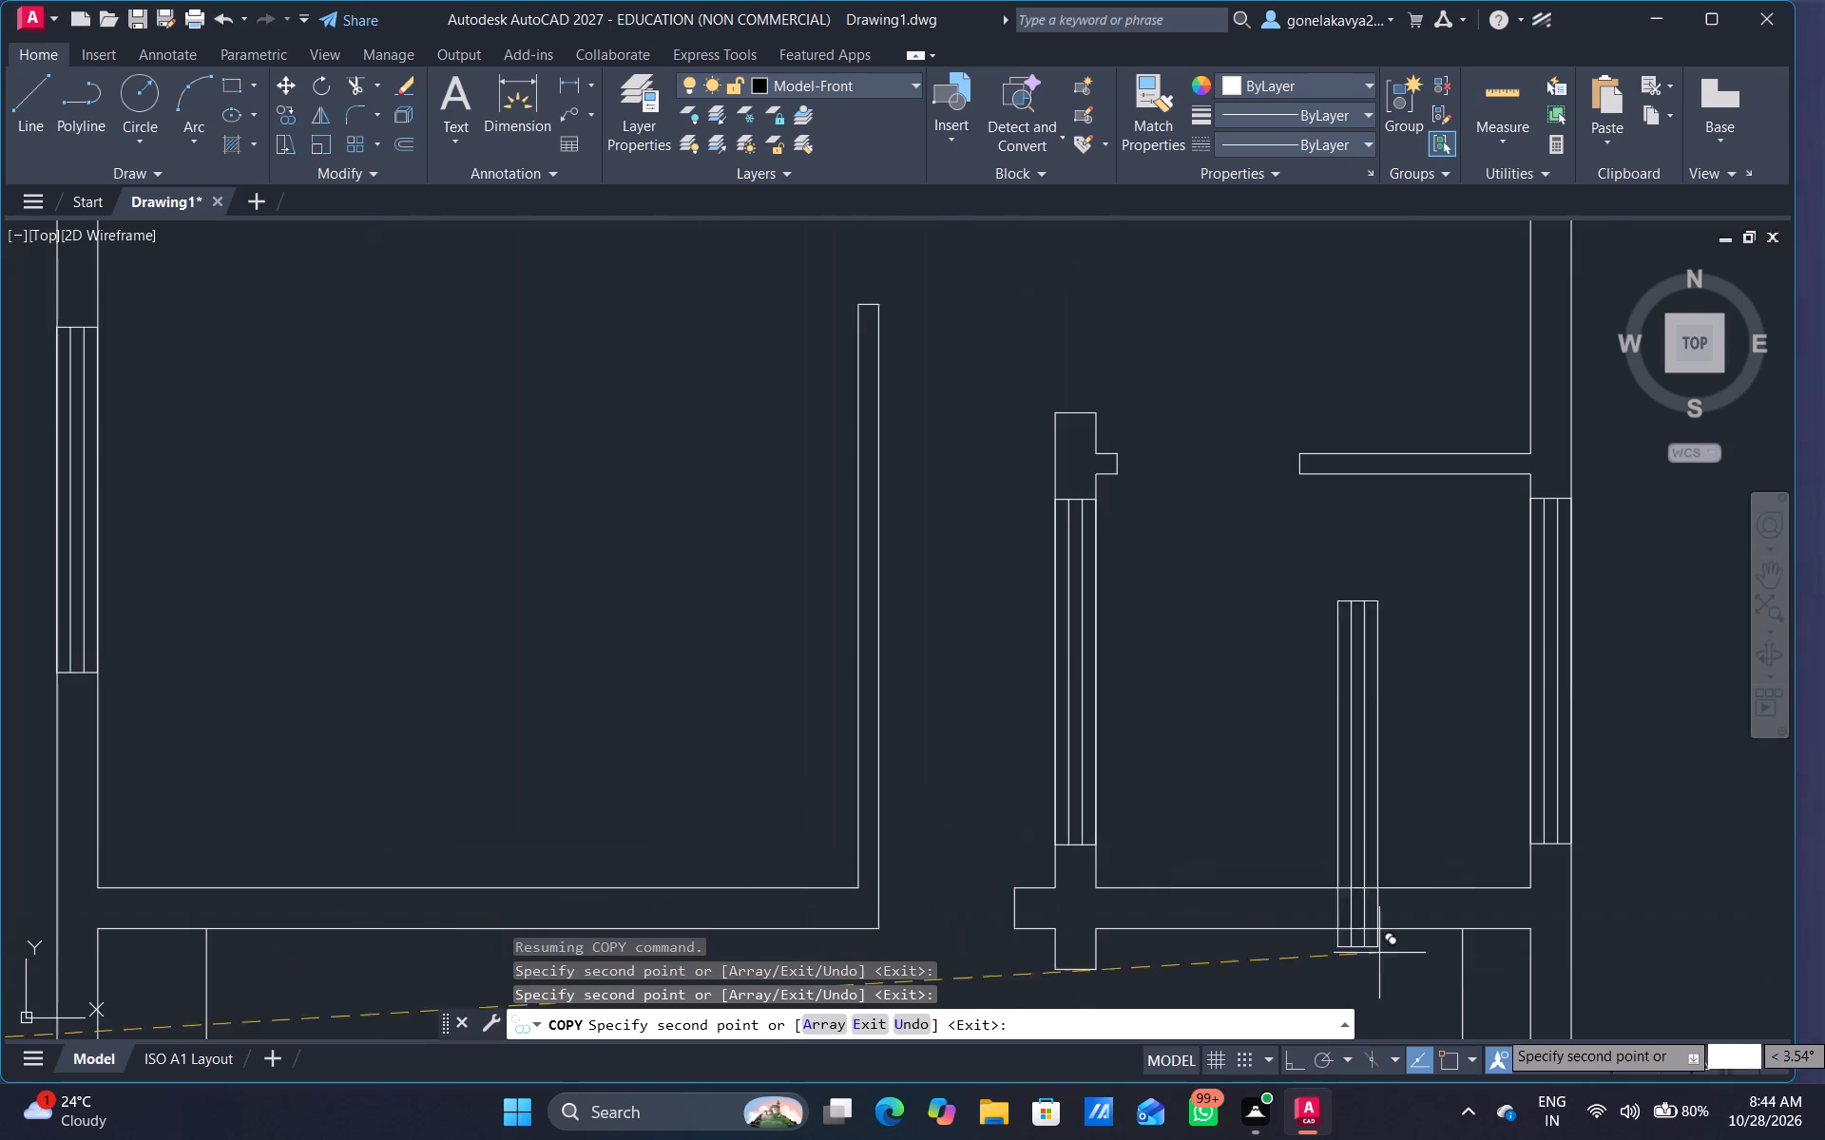
scroll(1640, 1035, "down", 2)
middle_click_drag(1518, 957, 1372, 821)
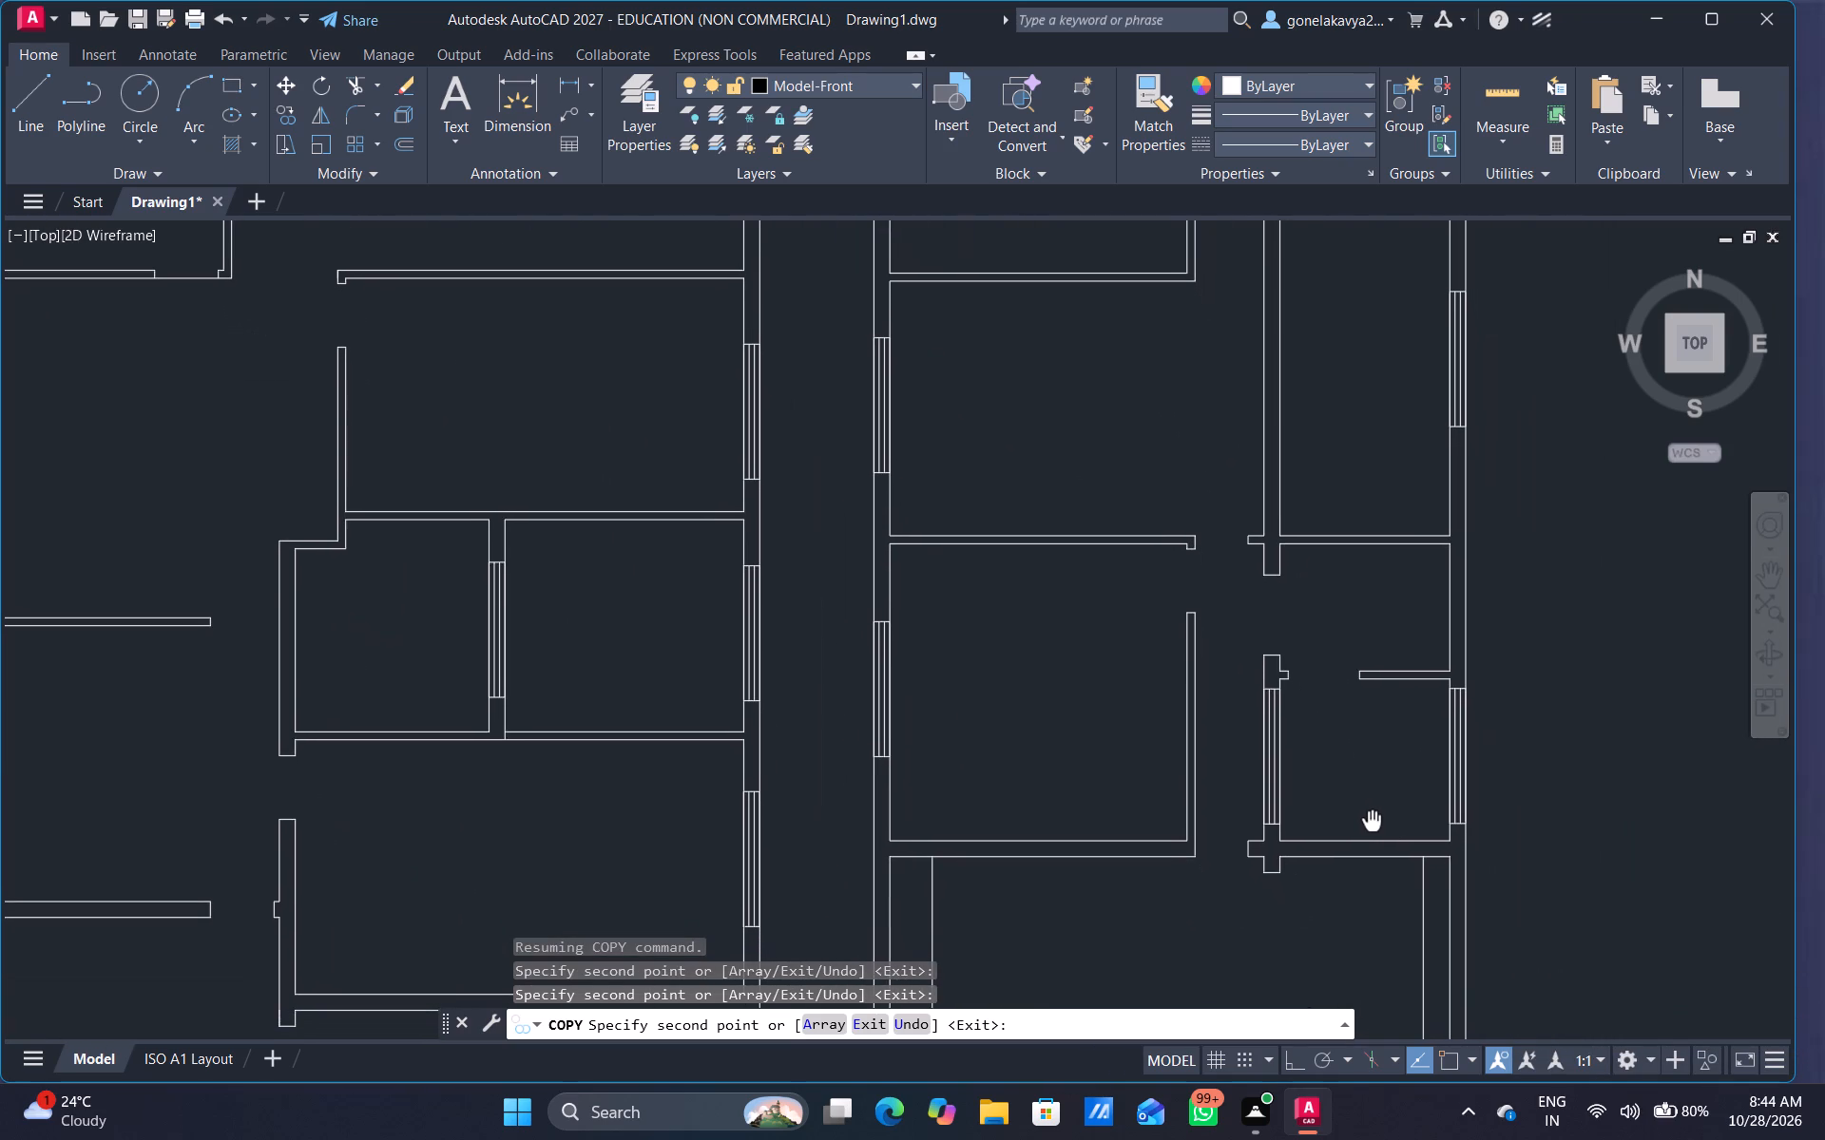
middle_click_drag(1372, 821, 1369, 822)
middle_click_drag(1385, 824, 1376, 845)
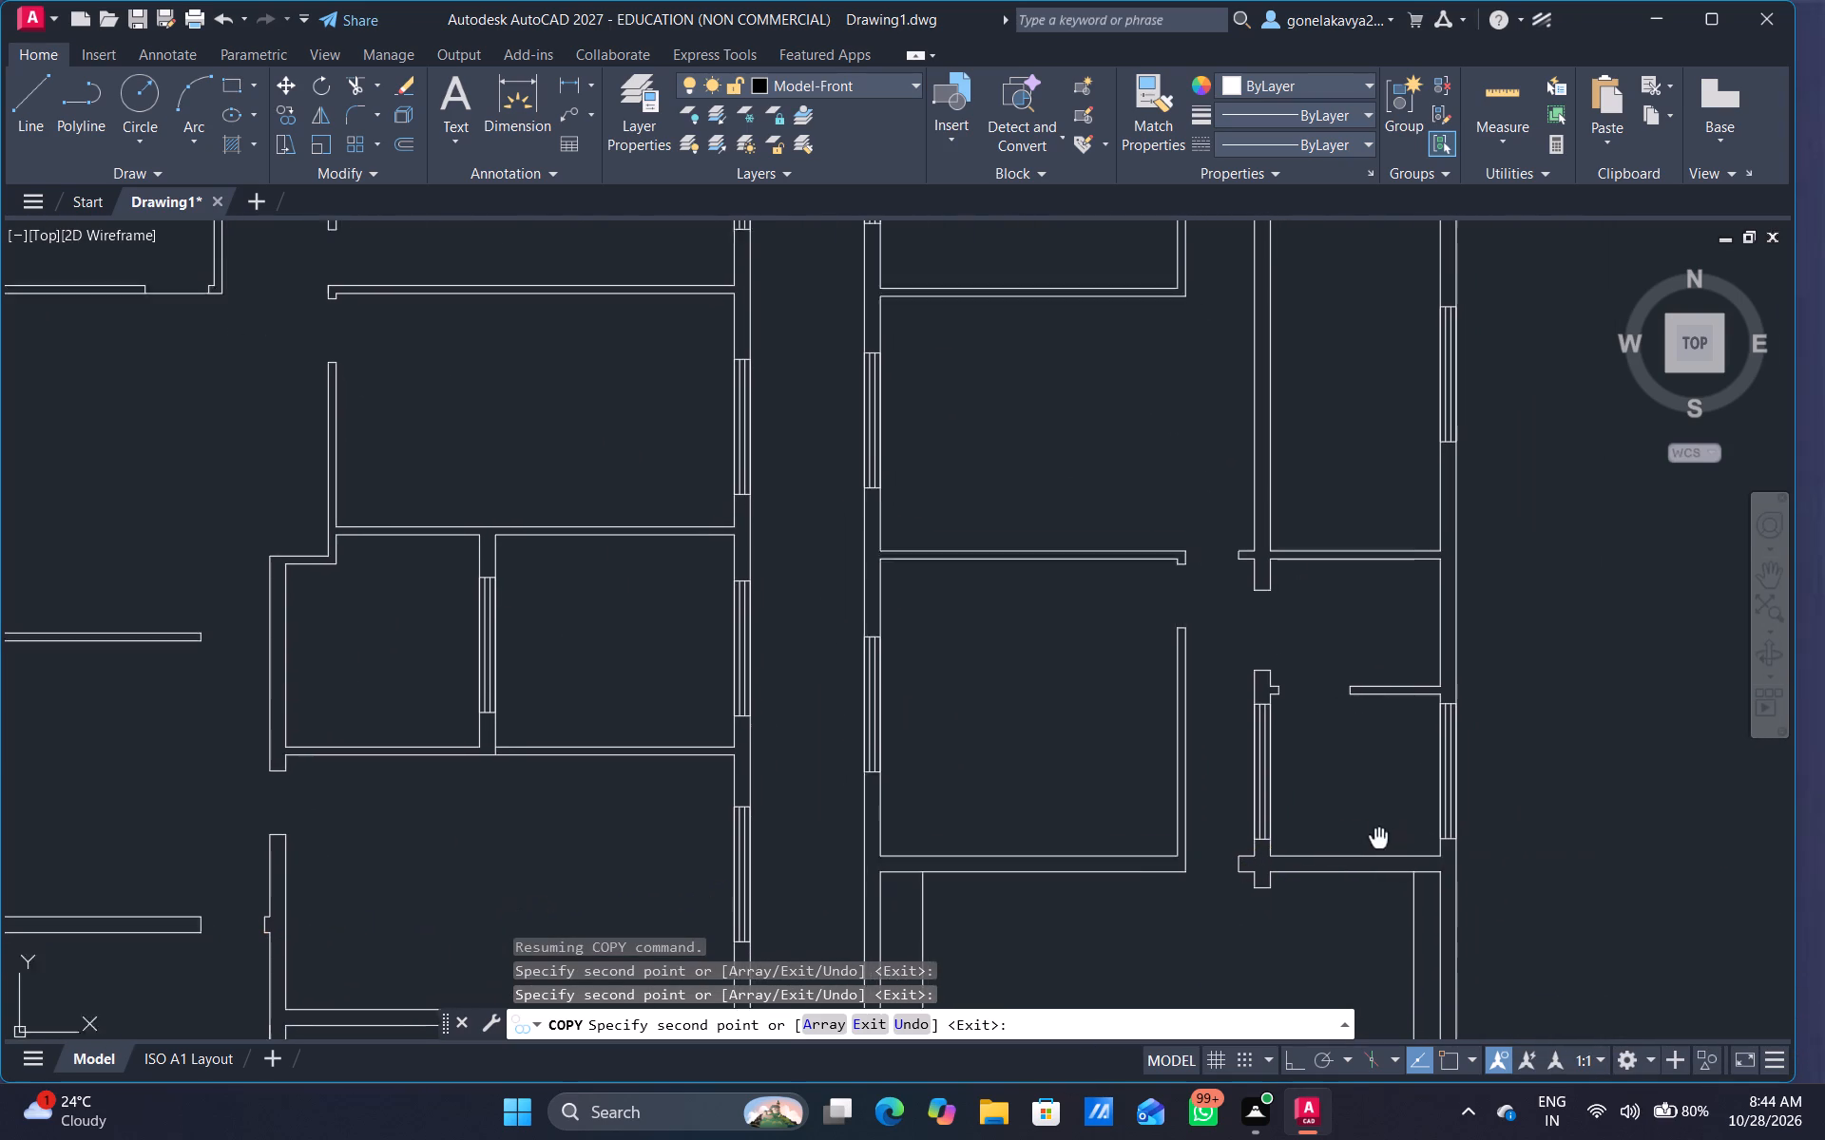
middle_click_drag(1376, 845, 1244, 968)
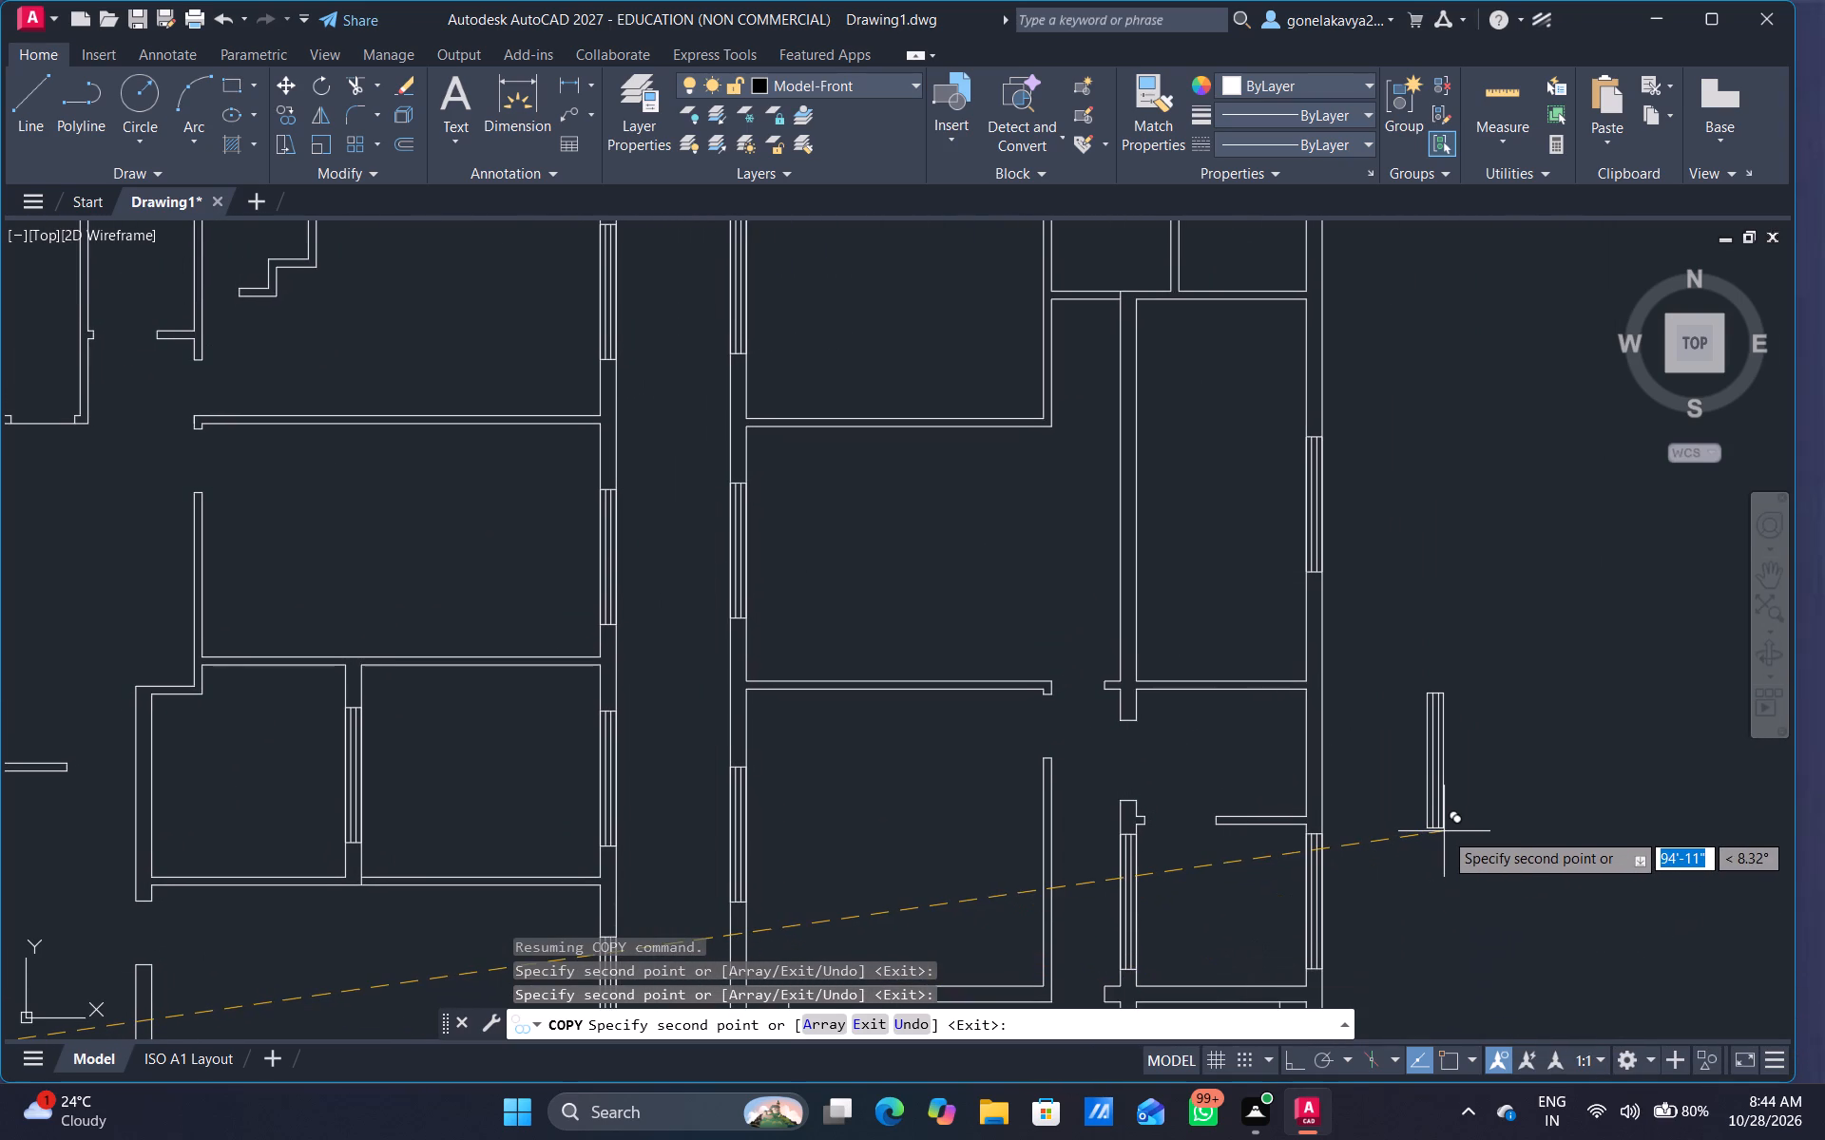
middle_click_drag(1162, 611, 1153, 737)
scroll(1136, 776, "up", 4)
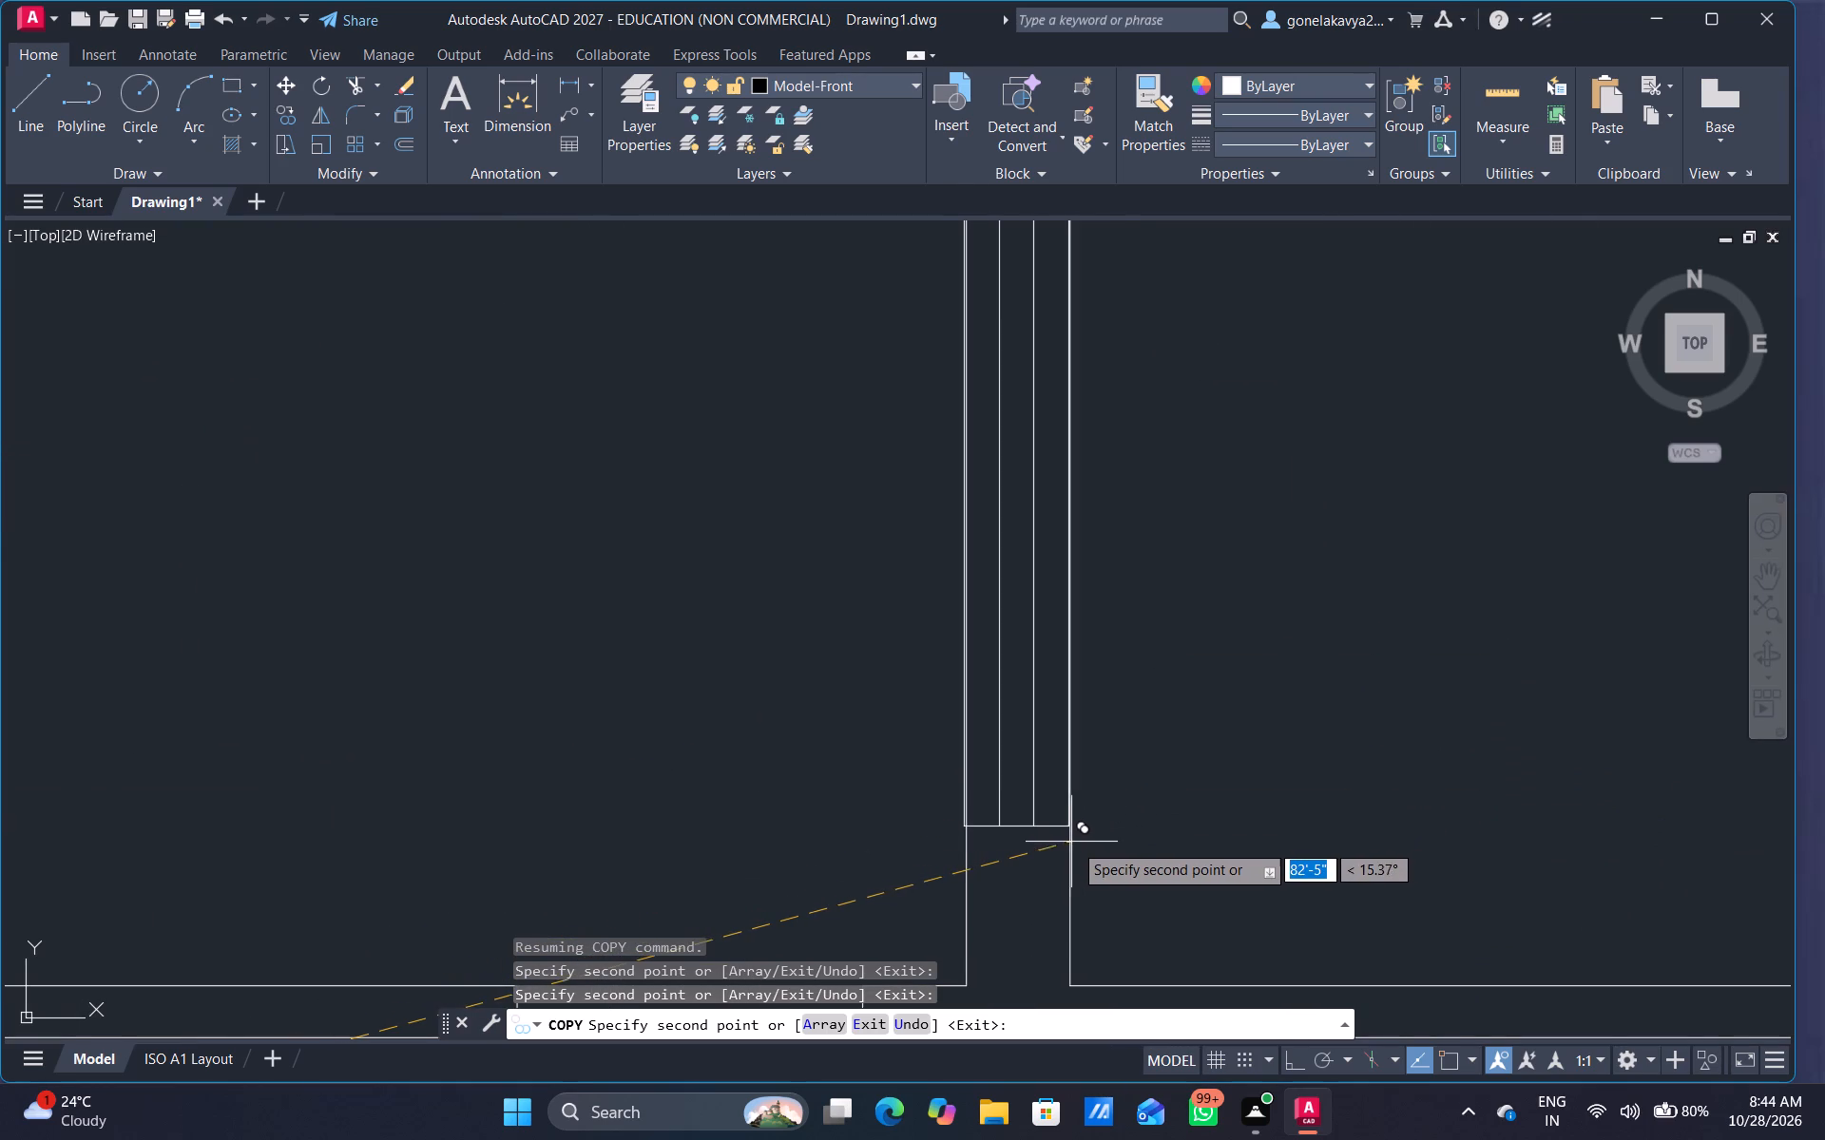
scroll(1072, 842, "up", 2)
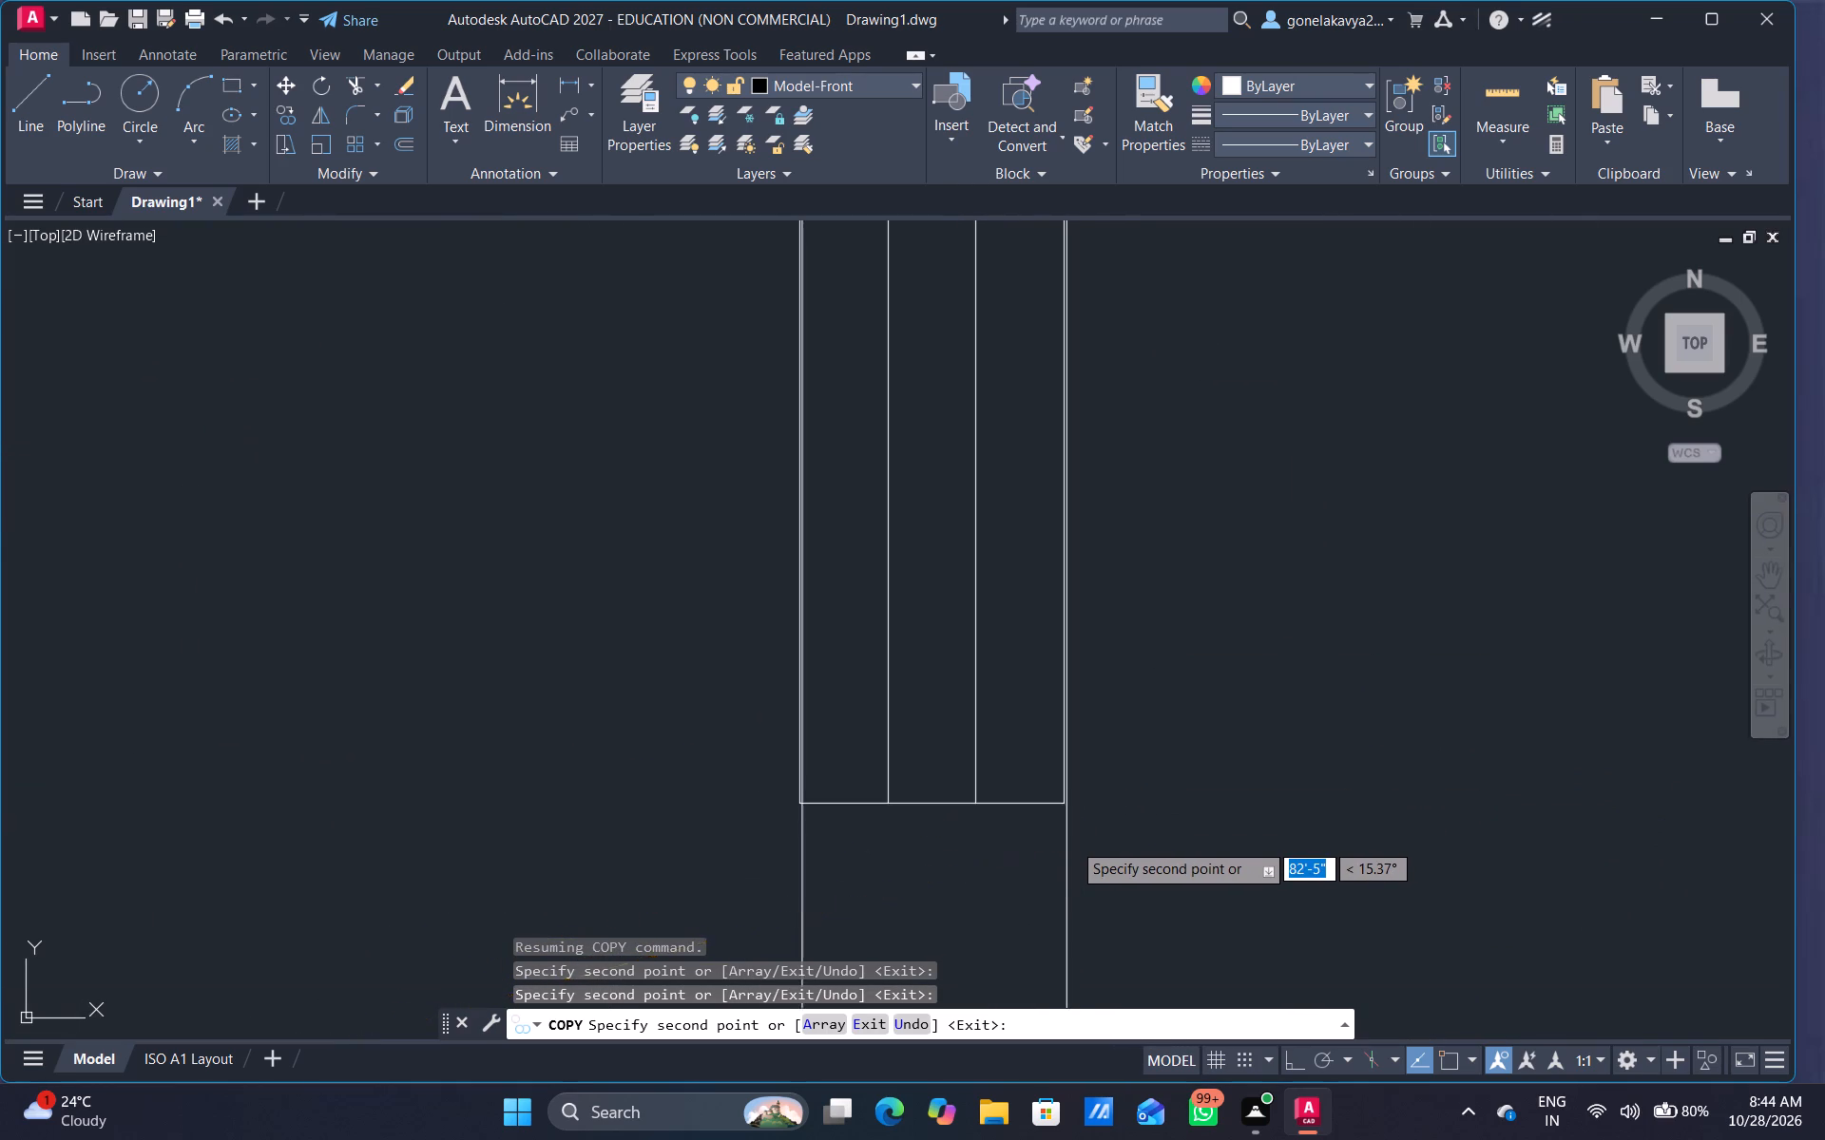
scroll(1072, 842, "up", 1)
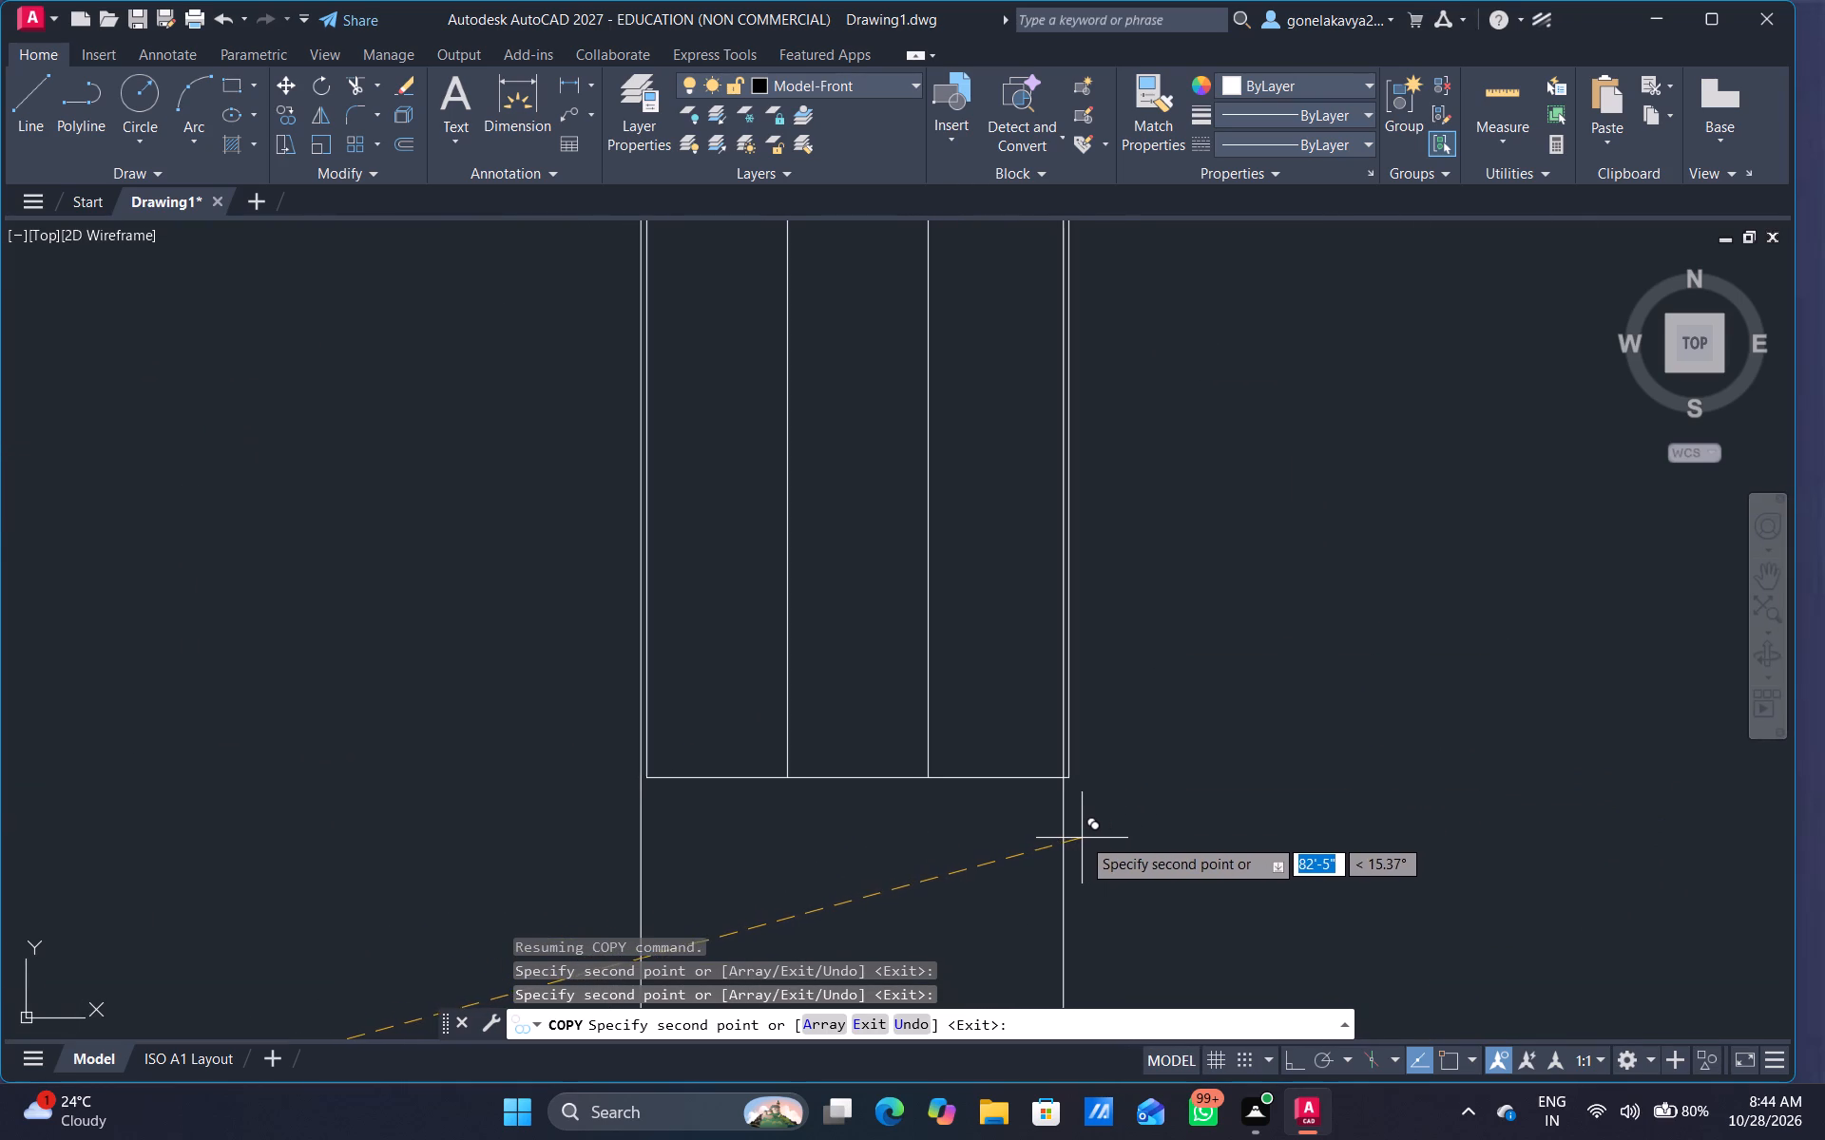
left_click(1076, 837)
scroll(1229, 851, "down", 5)
scroll(1483, 931, "down", 1)
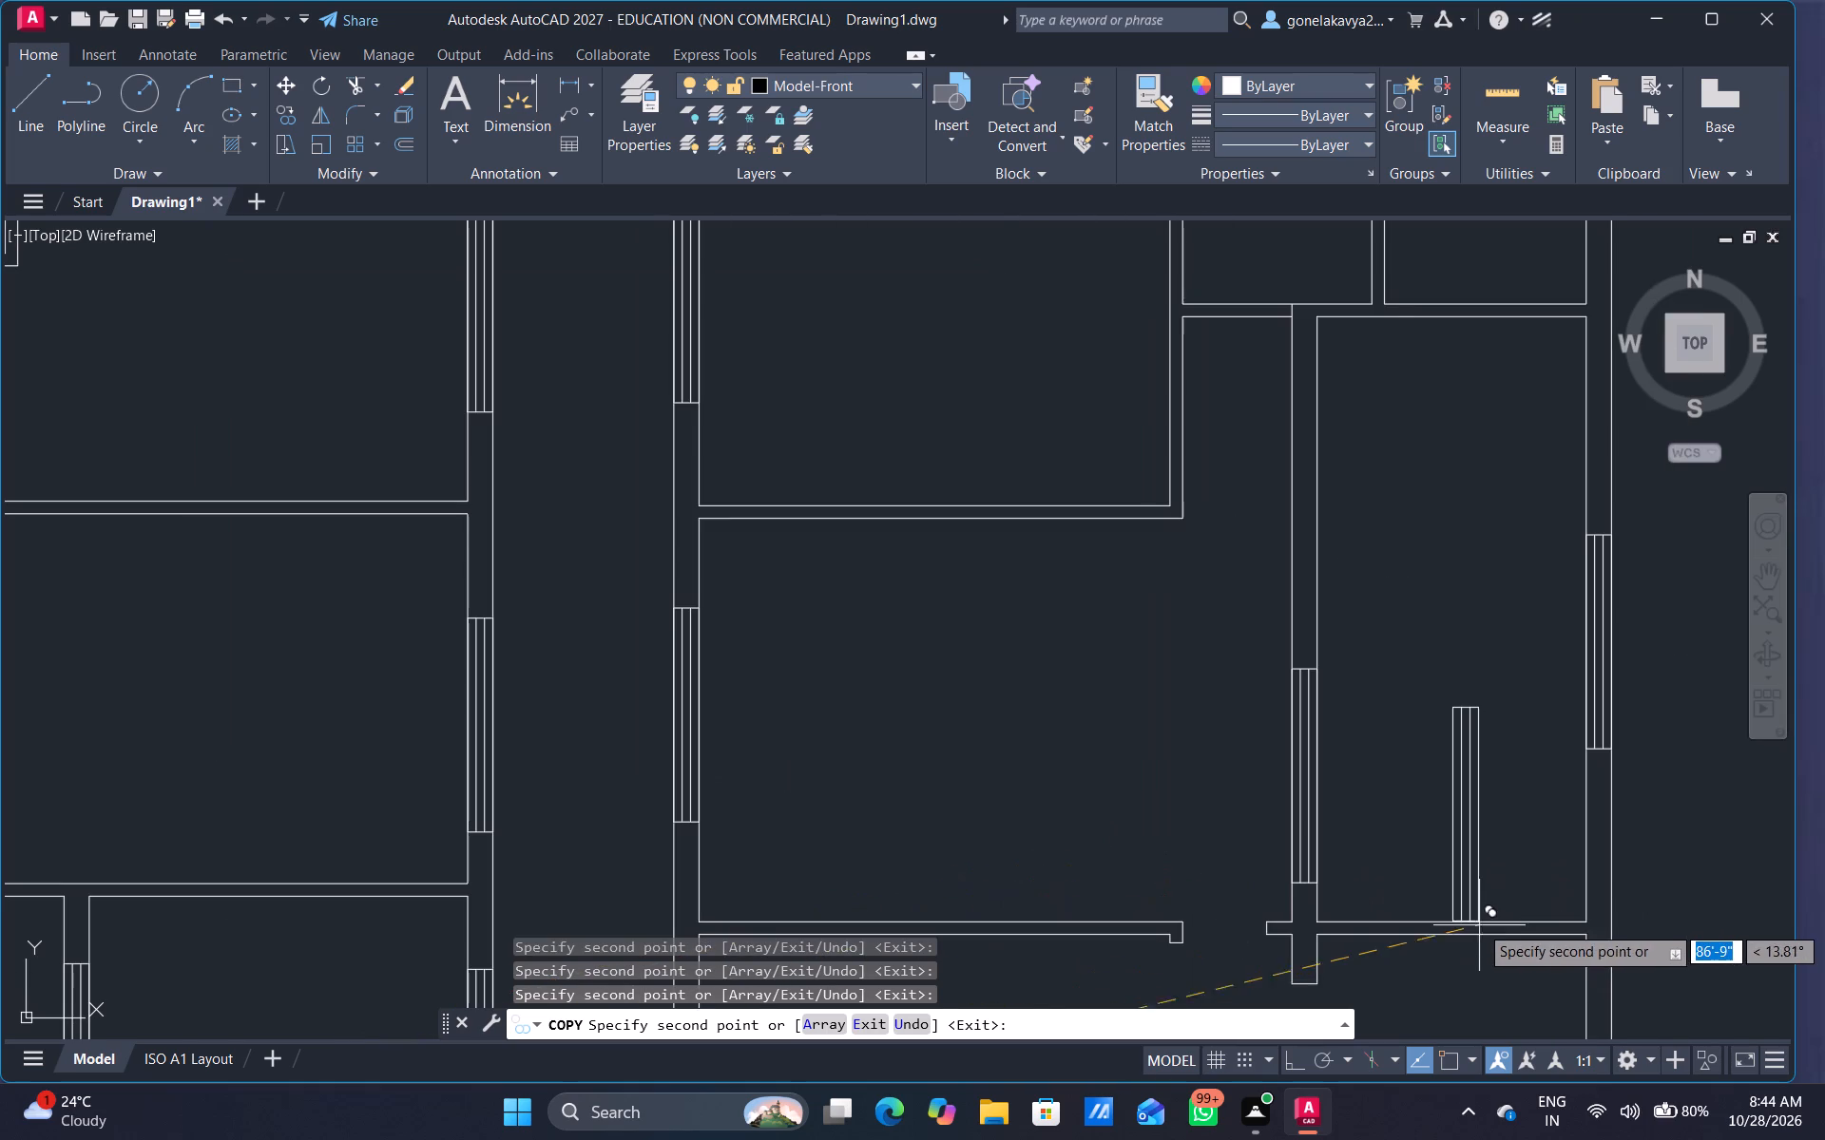
scroll(1458, 835, "down", 1)
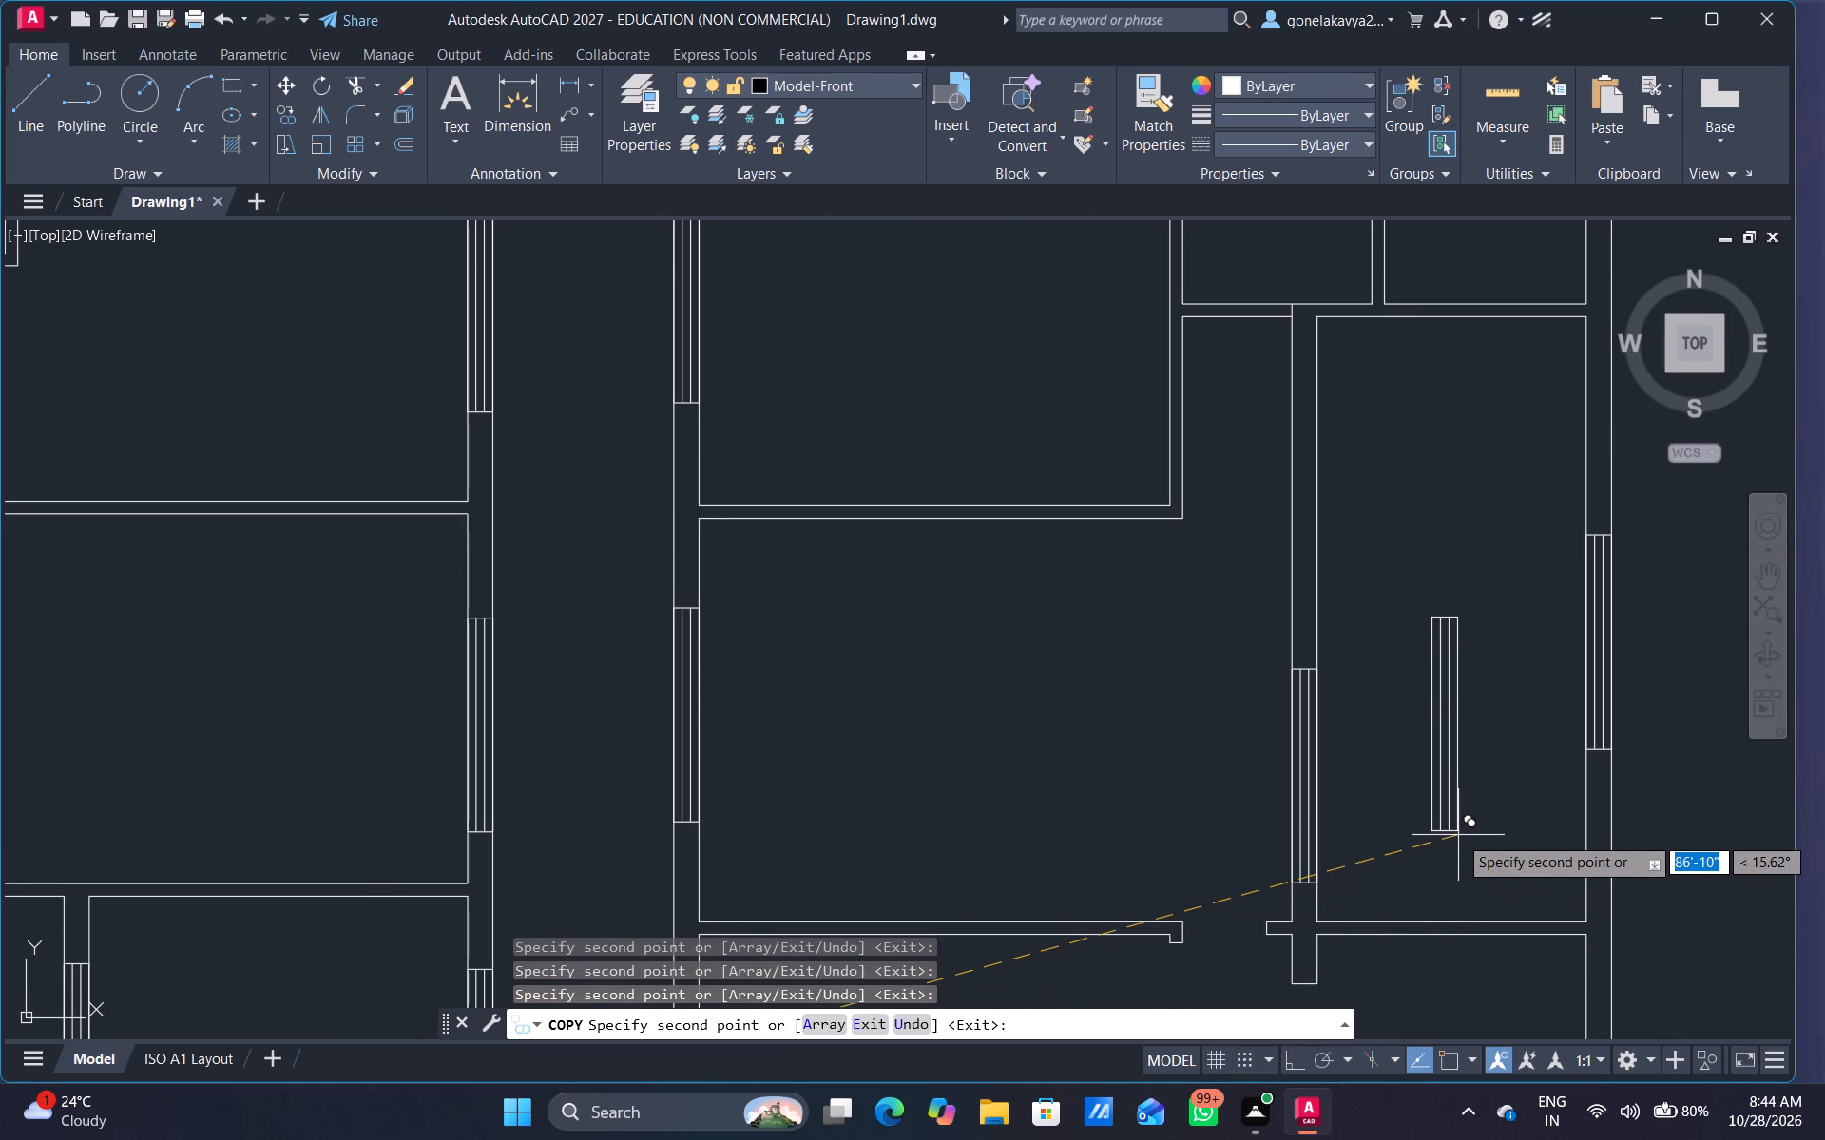
middle_click_drag(1458, 835, 1348, 886)
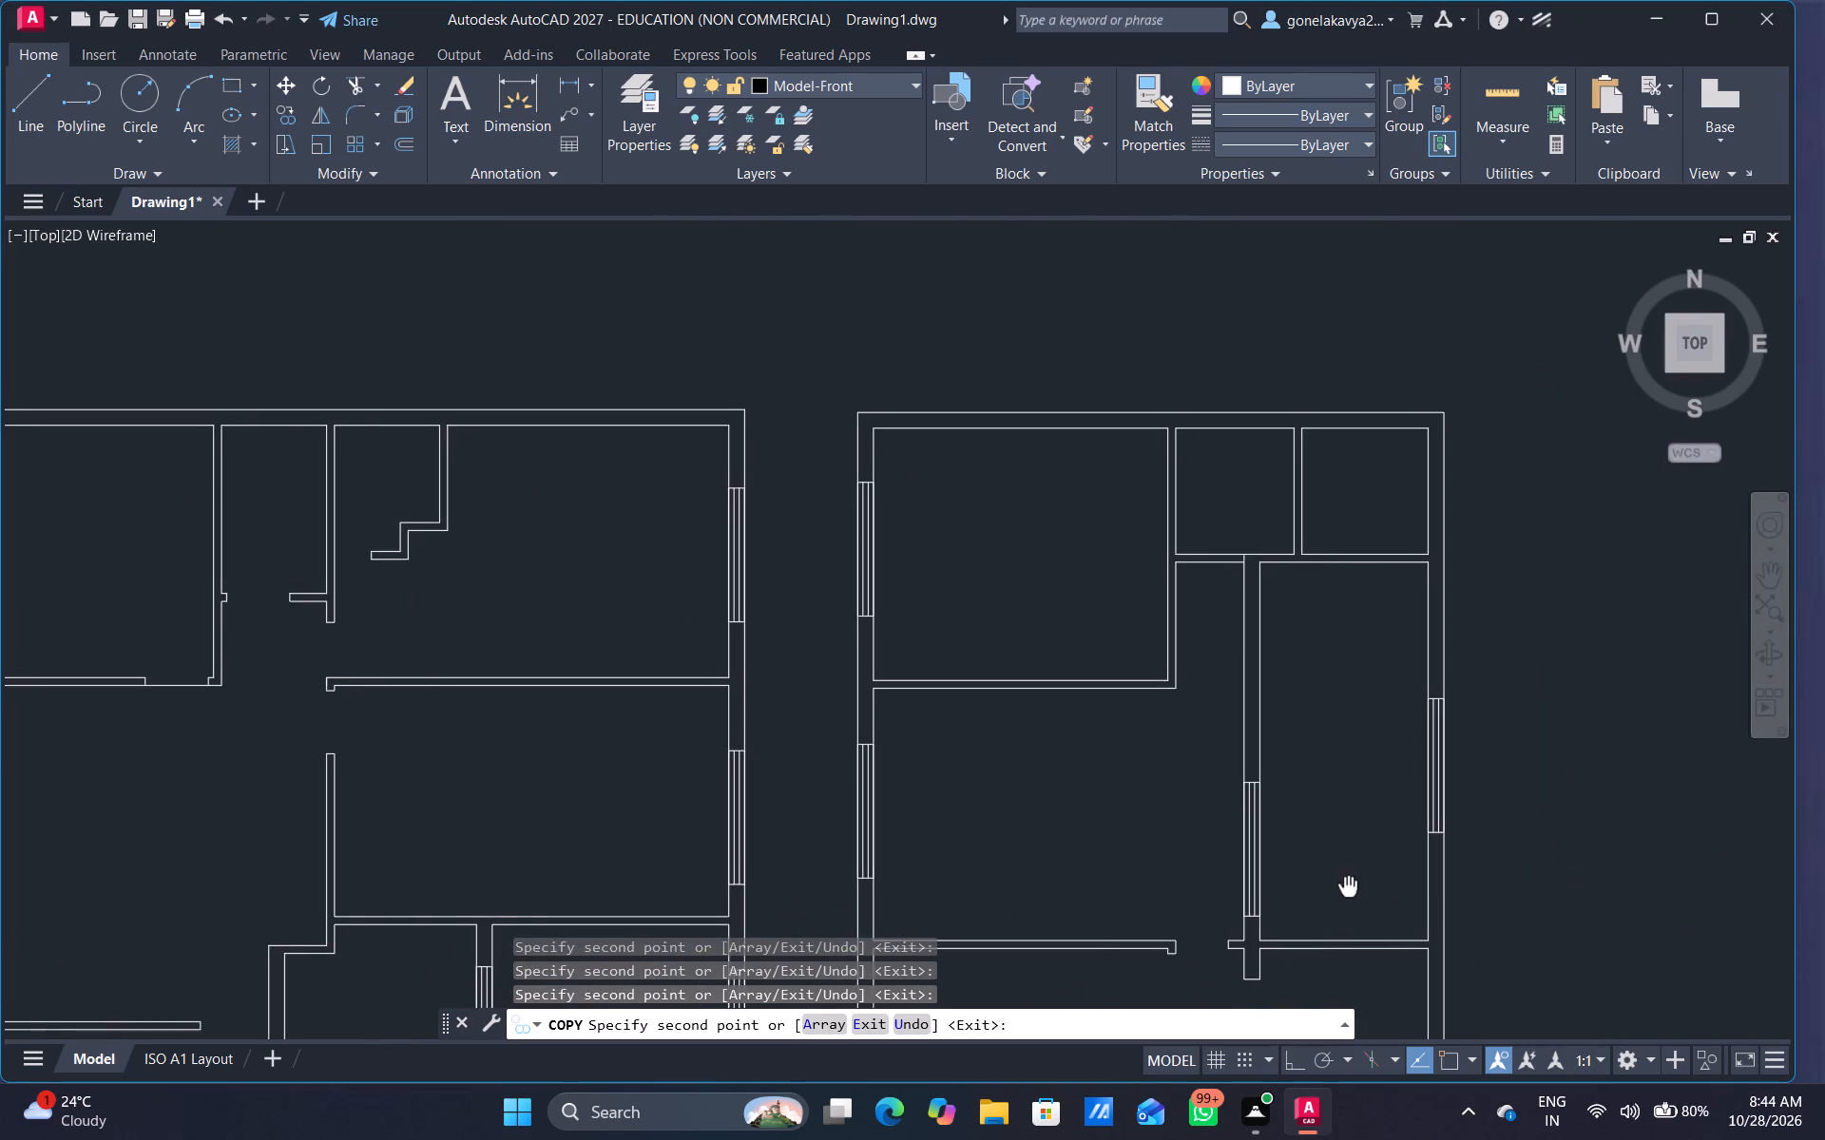
middle_click_drag(1348, 886, 1343, 883)
scroll(1345, 856, "down", 1)
key("Escape")
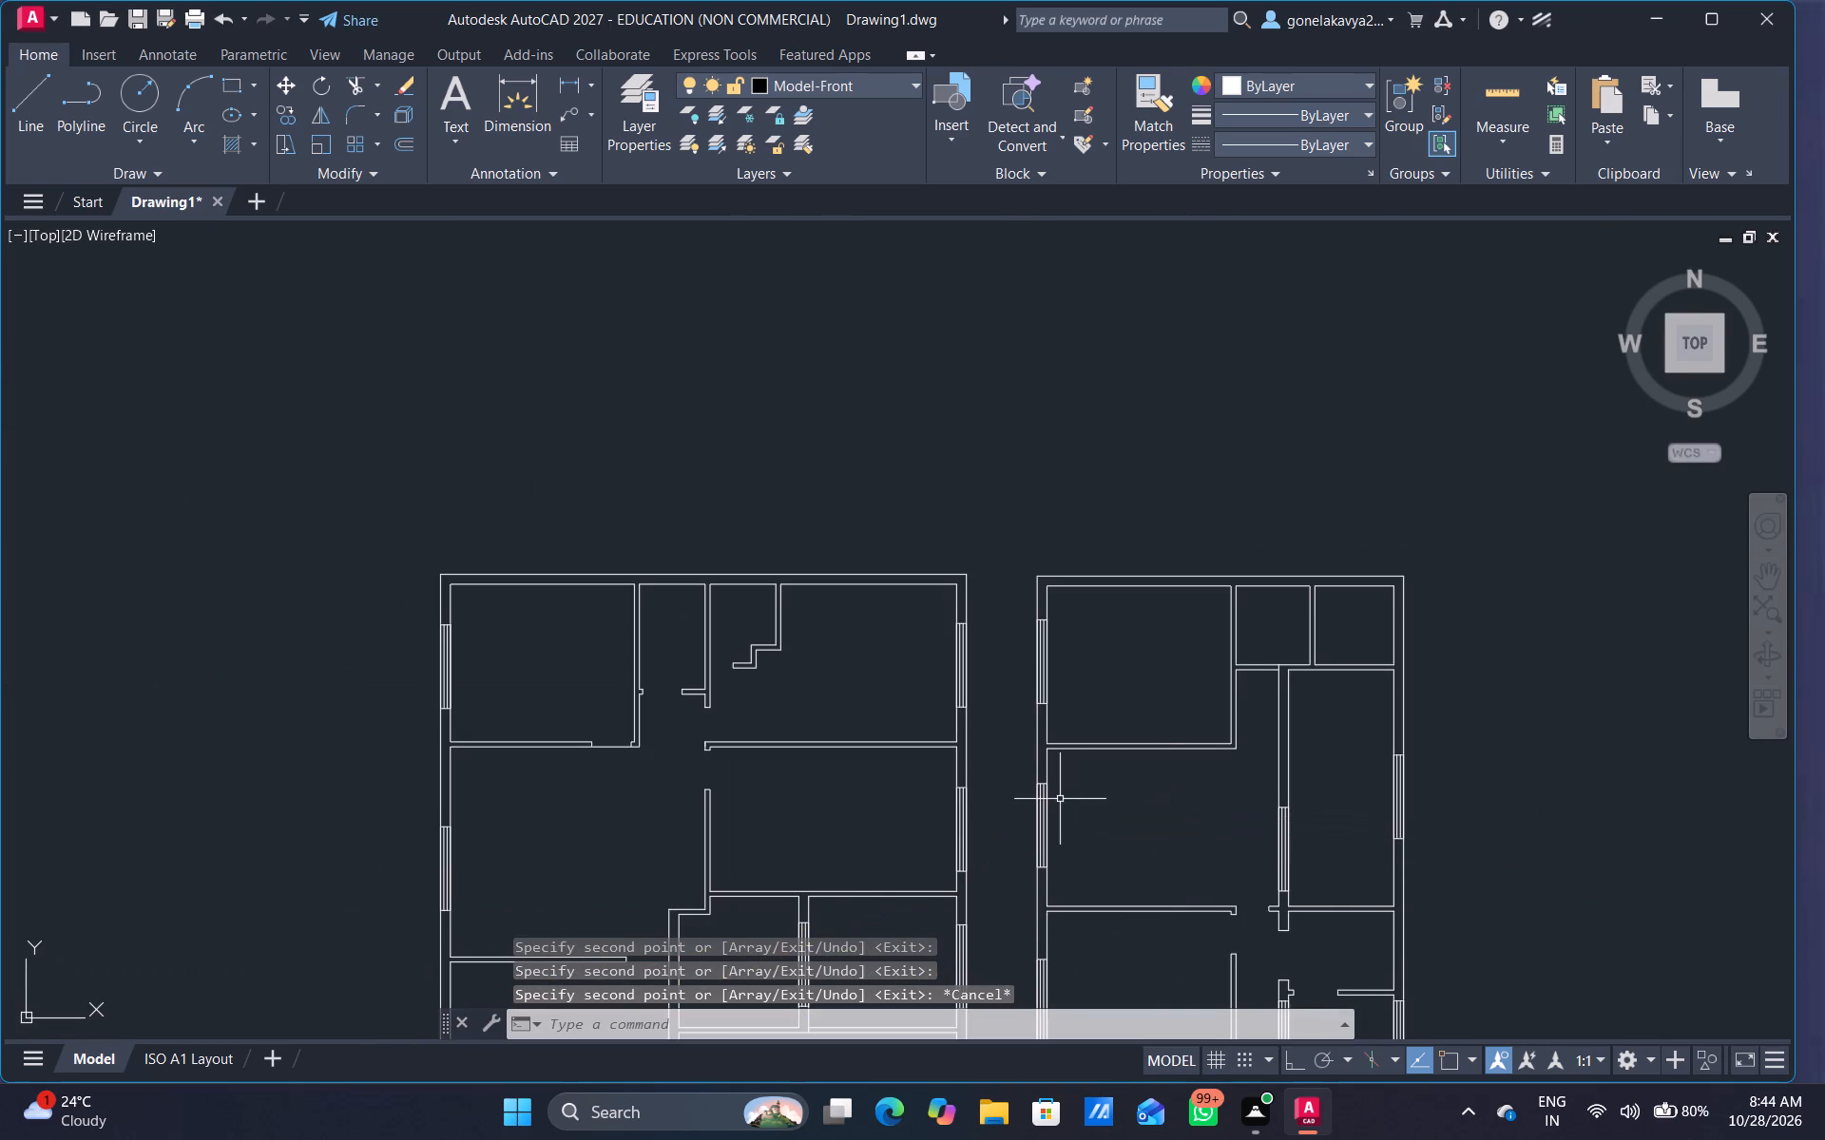
Copy the horizontal window symbol into the larger plan's wall along the south side of the third west room from the north, roughly midway.
middle_click_drag(1057, 796, 1737, 608)
left_click_drag(1730, 607, 1284, 829)
middle_click_drag(974, 896, 1108, 679)
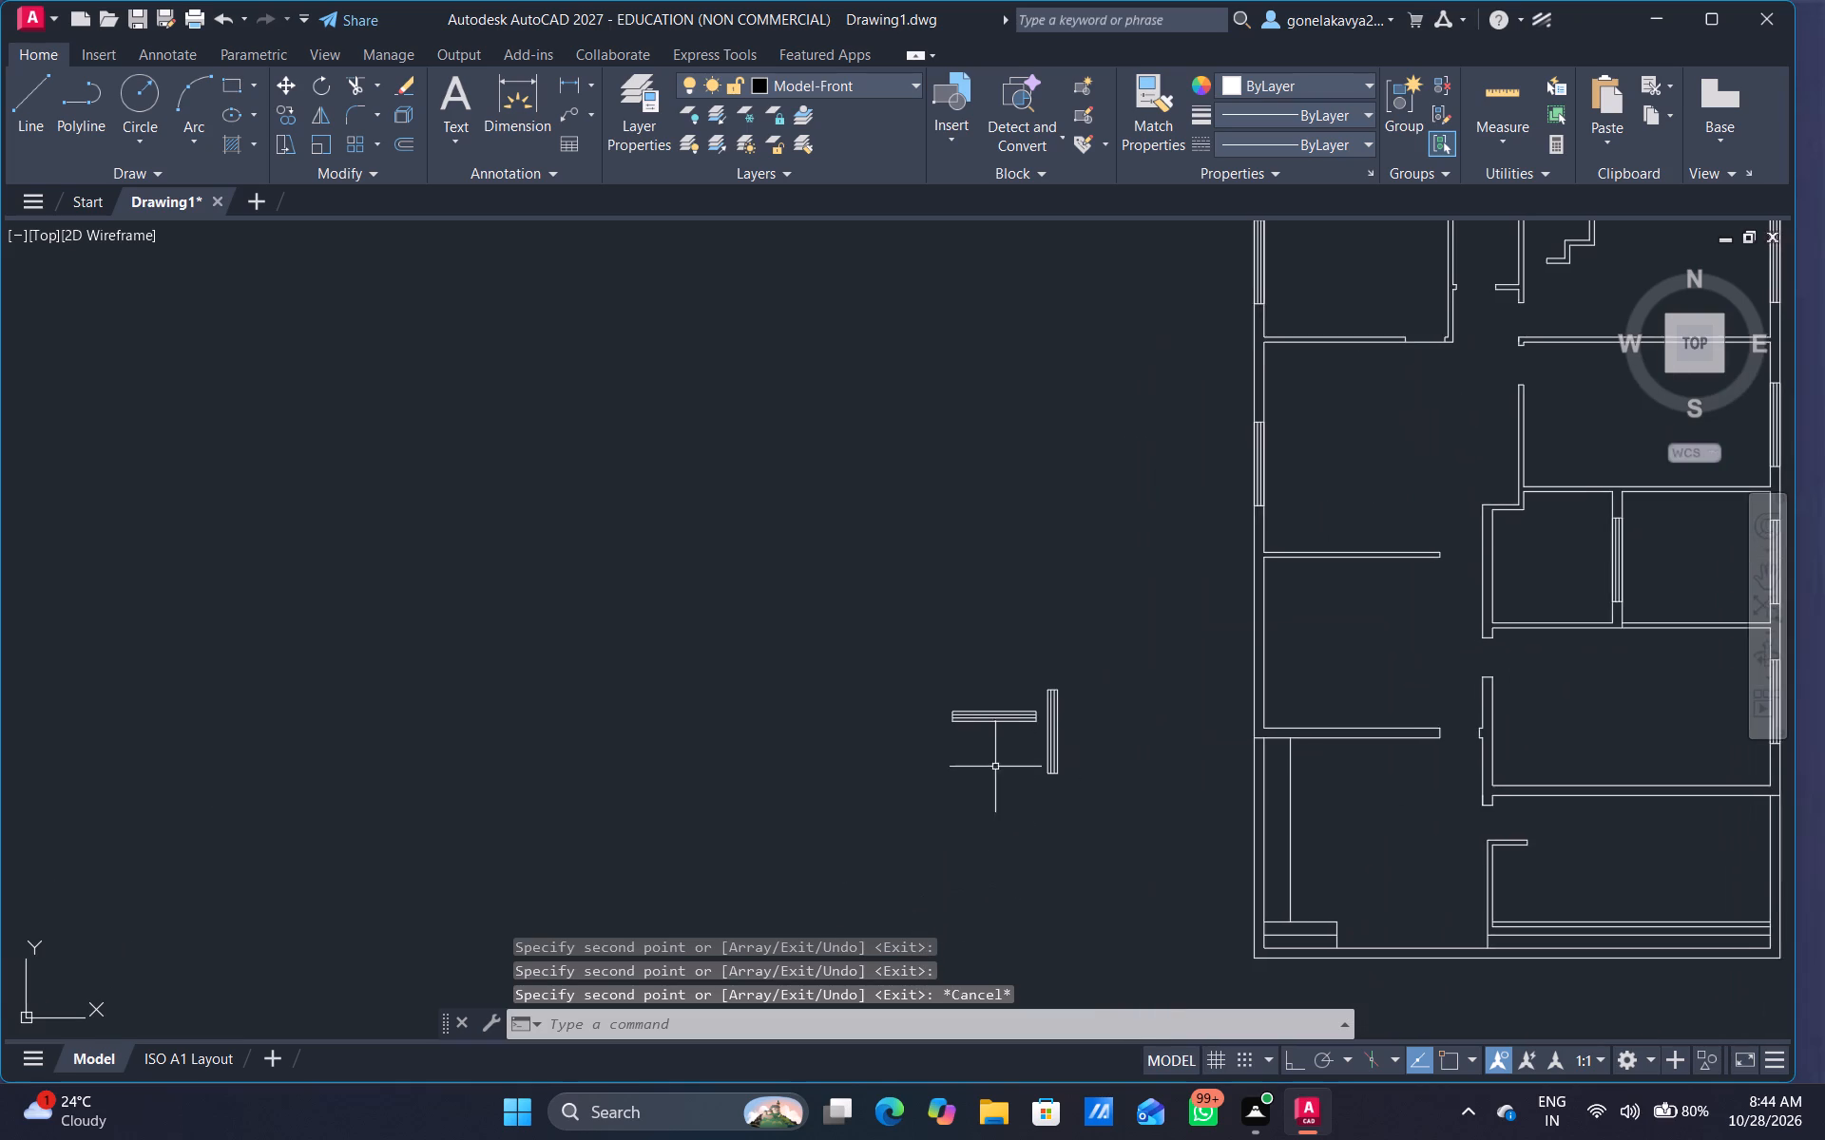
scroll(1007, 761, "up", 5)
middle_click_drag(1034, 723, 966, 1121)
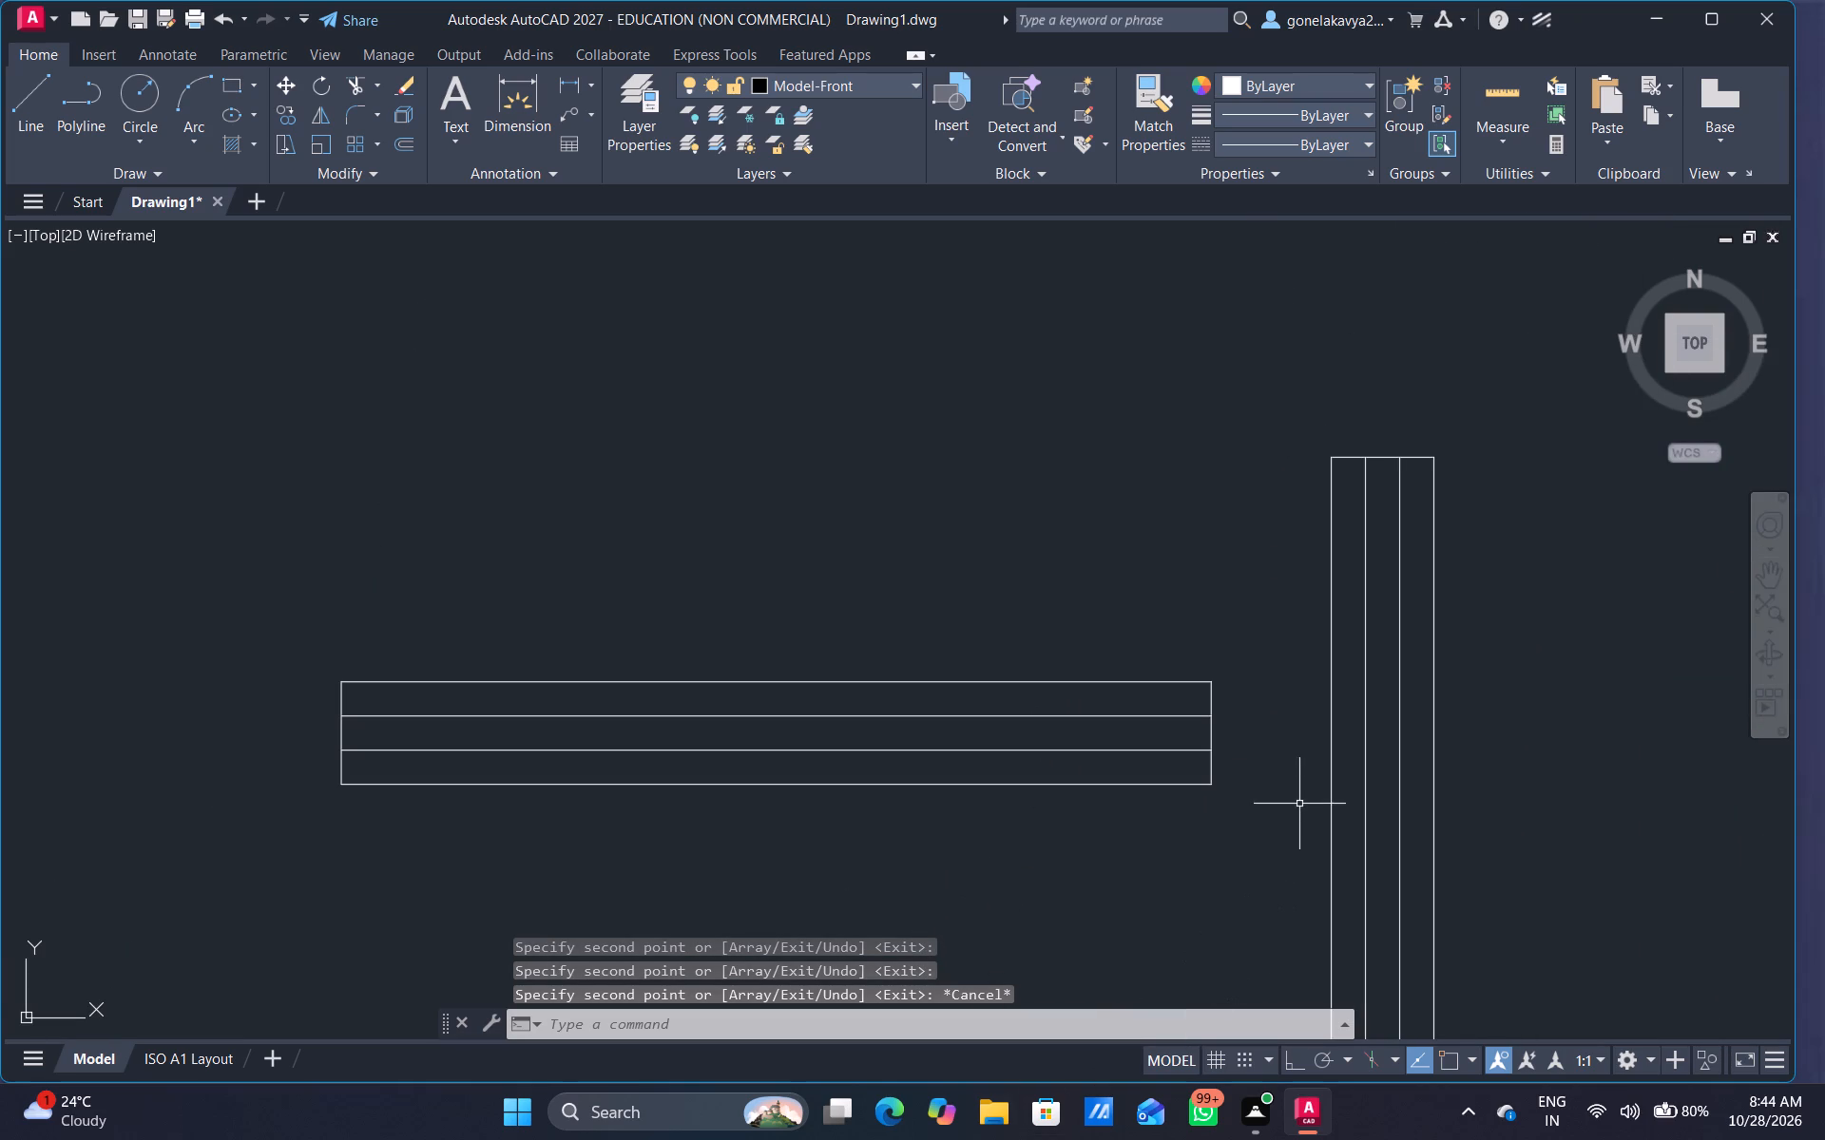
left_click_drag(1254, 786, 1113, 589)
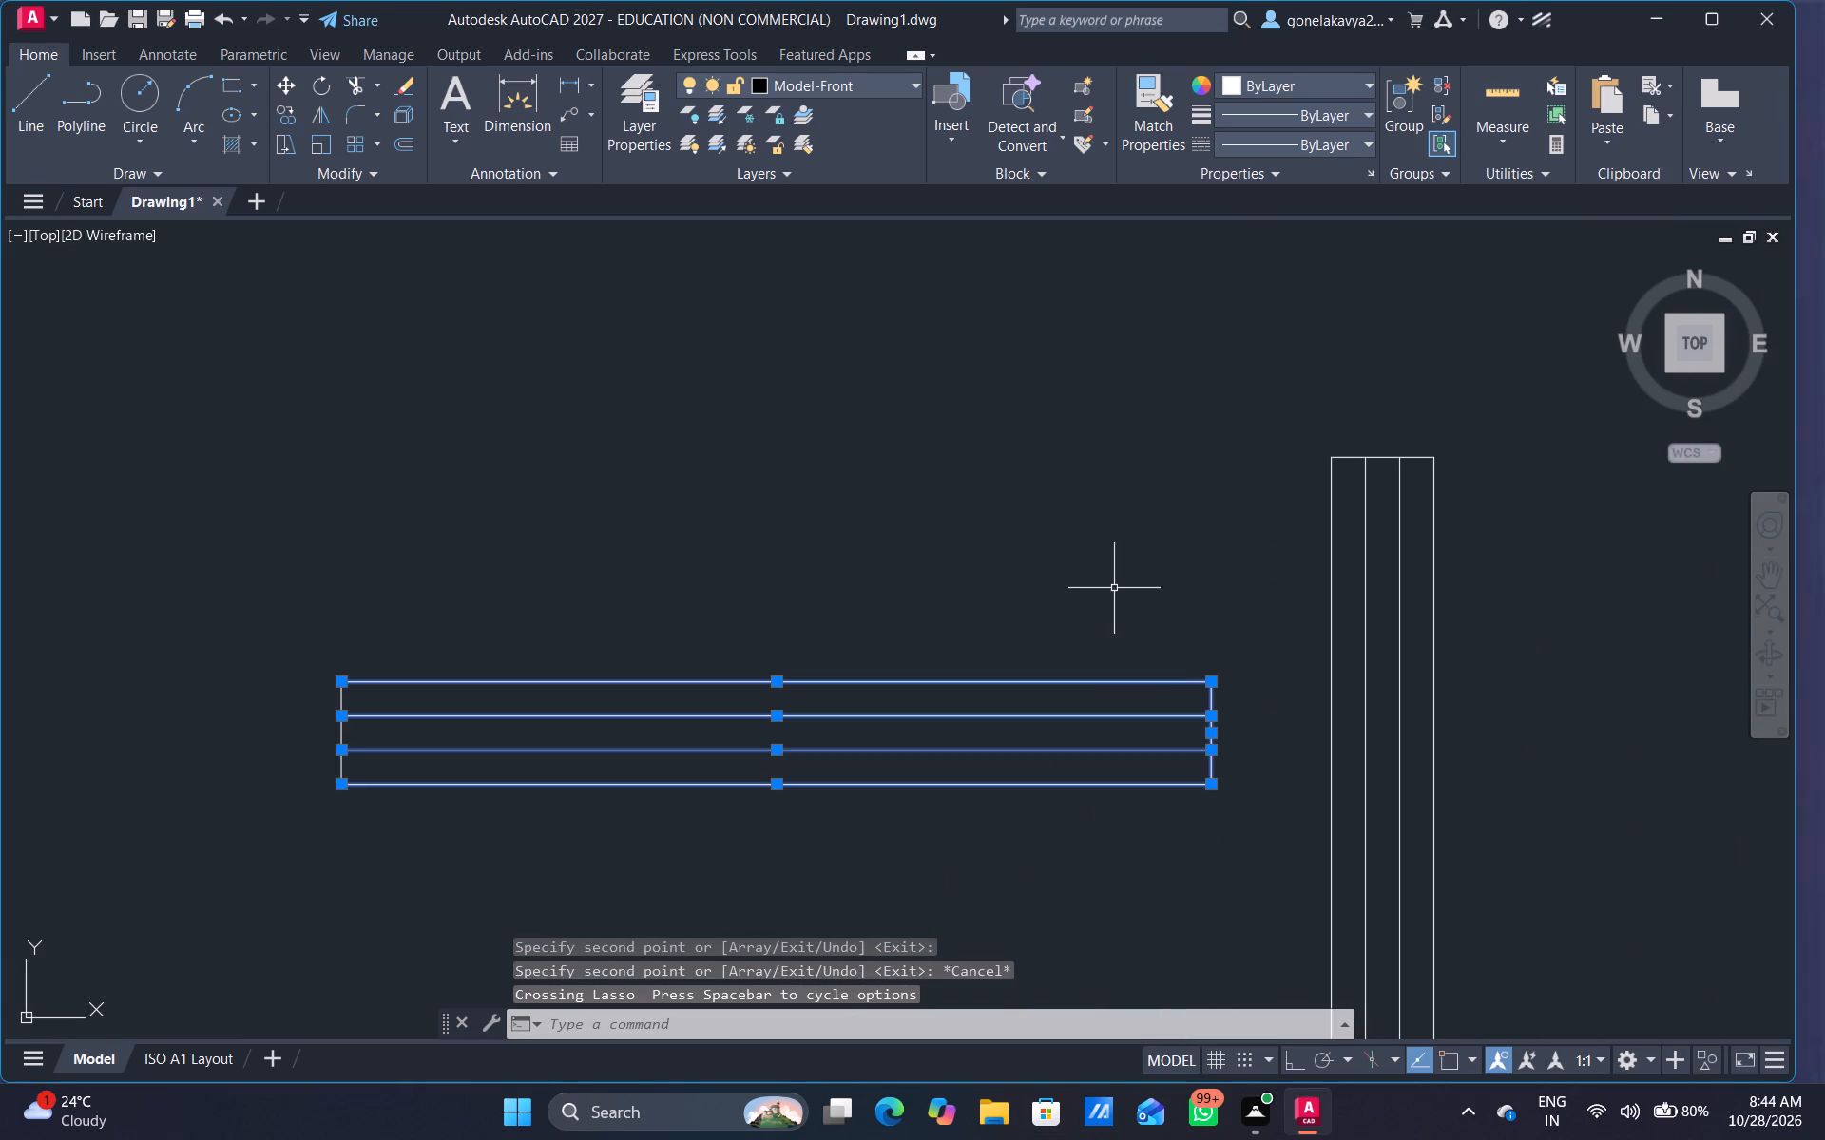
middle_click_drag(1163, 807, 1623, 815)
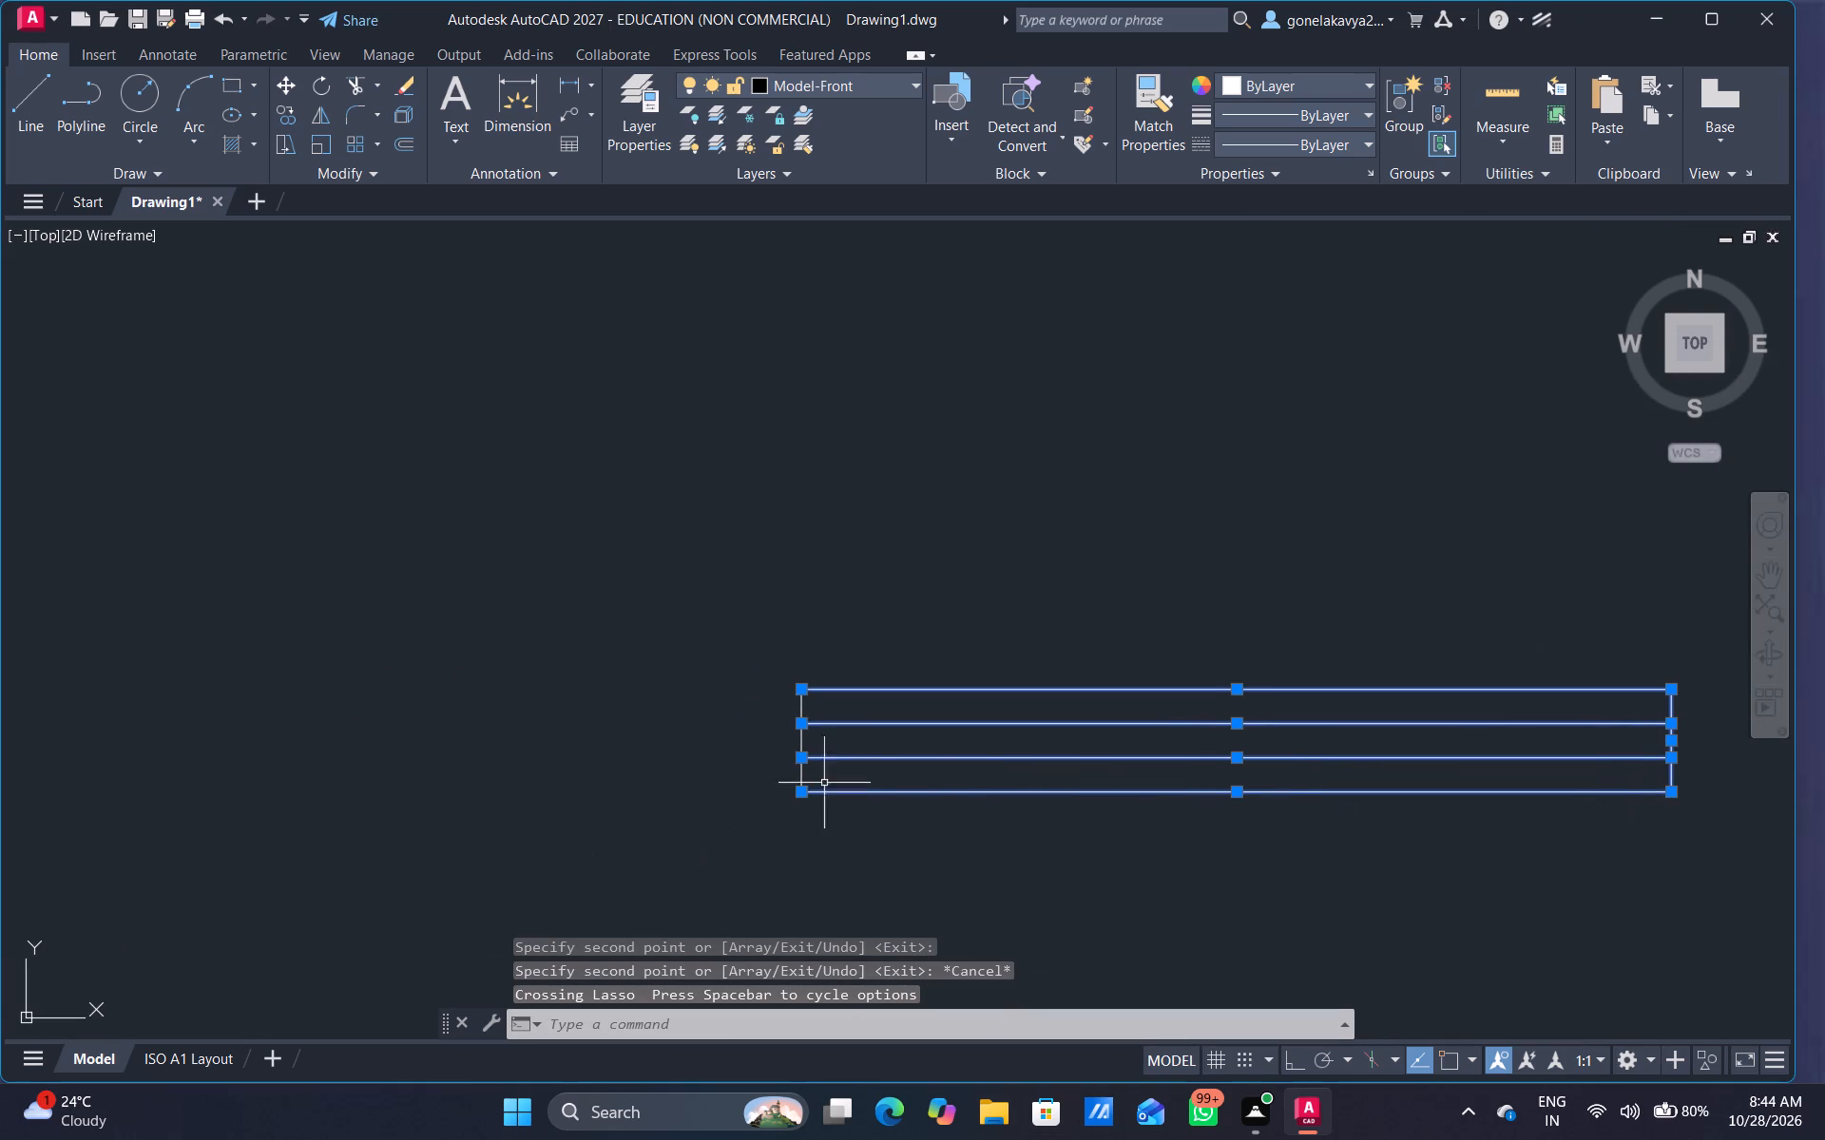
left_click_drag(831, 779, 711, 652)
scroll(1024, 756, "down", 4)
right_click(1044, 795)
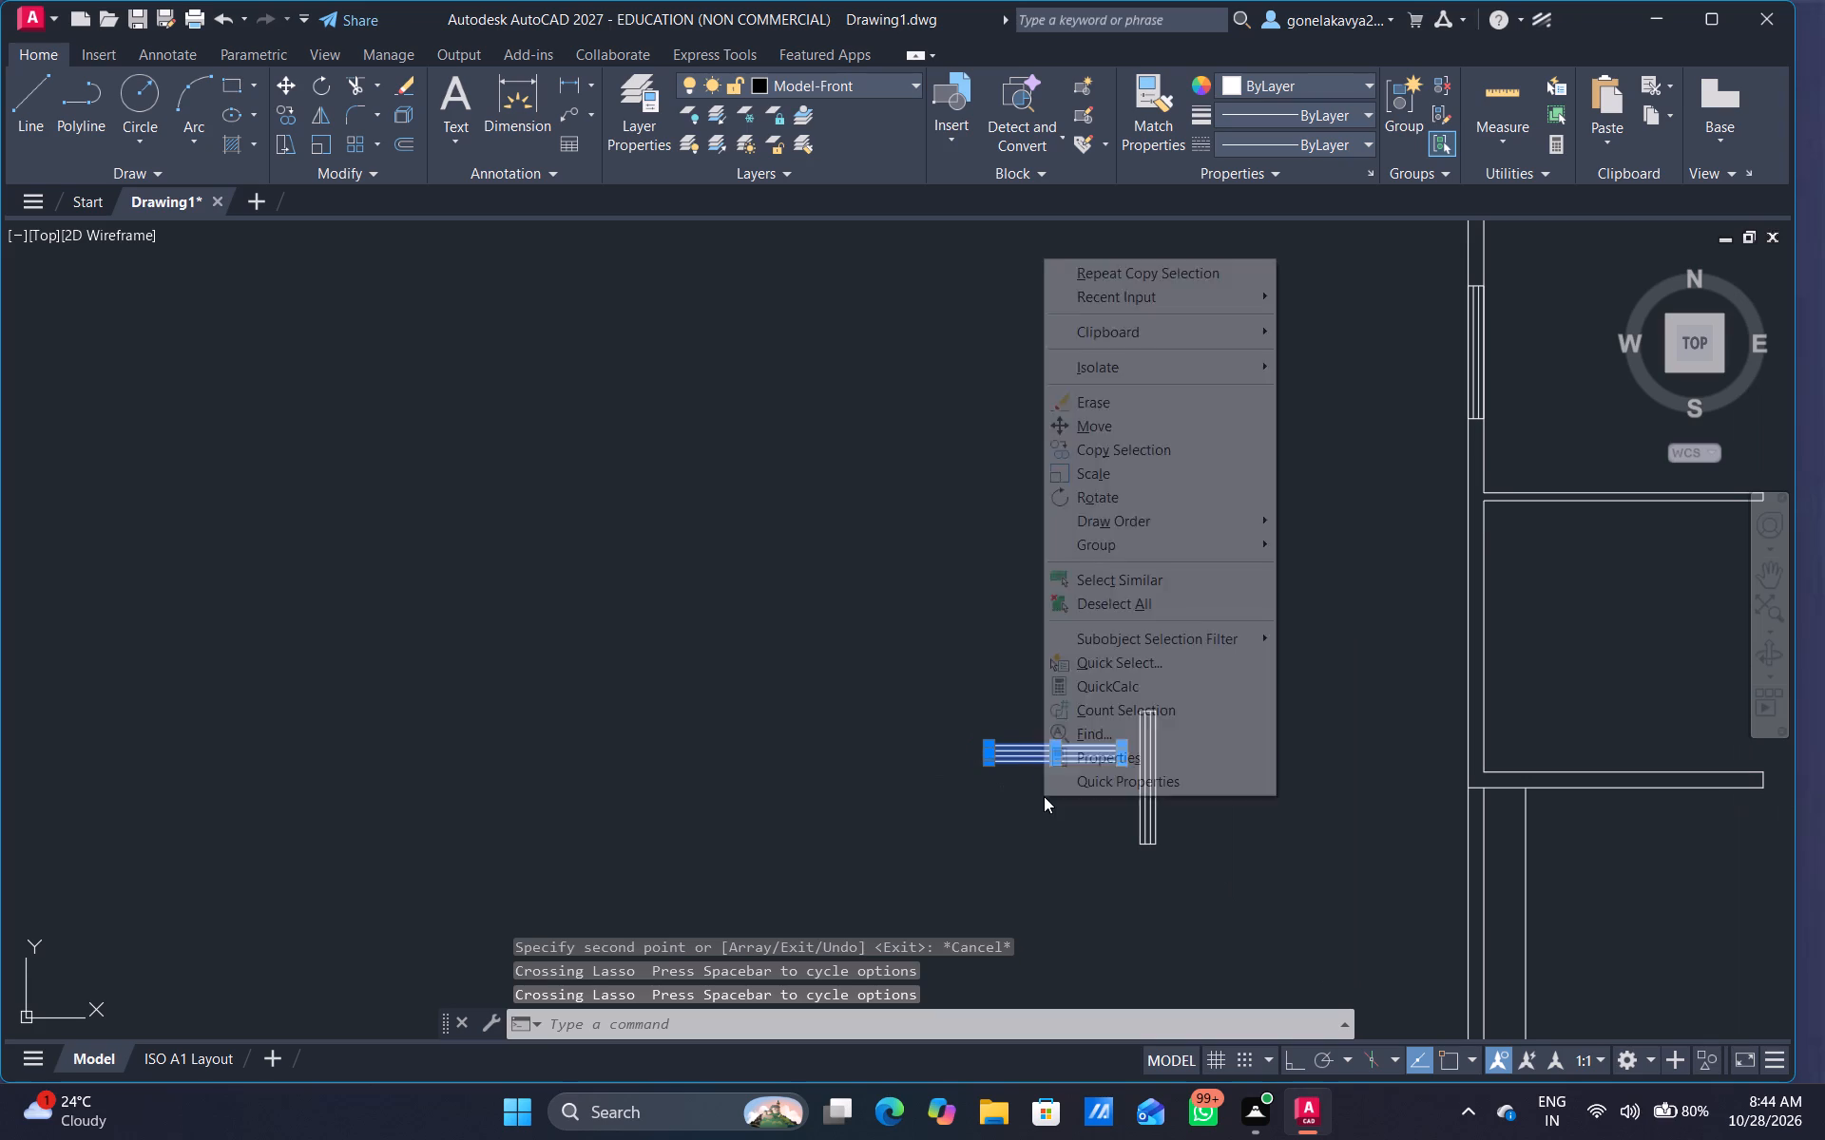
left_click(1169, 446)
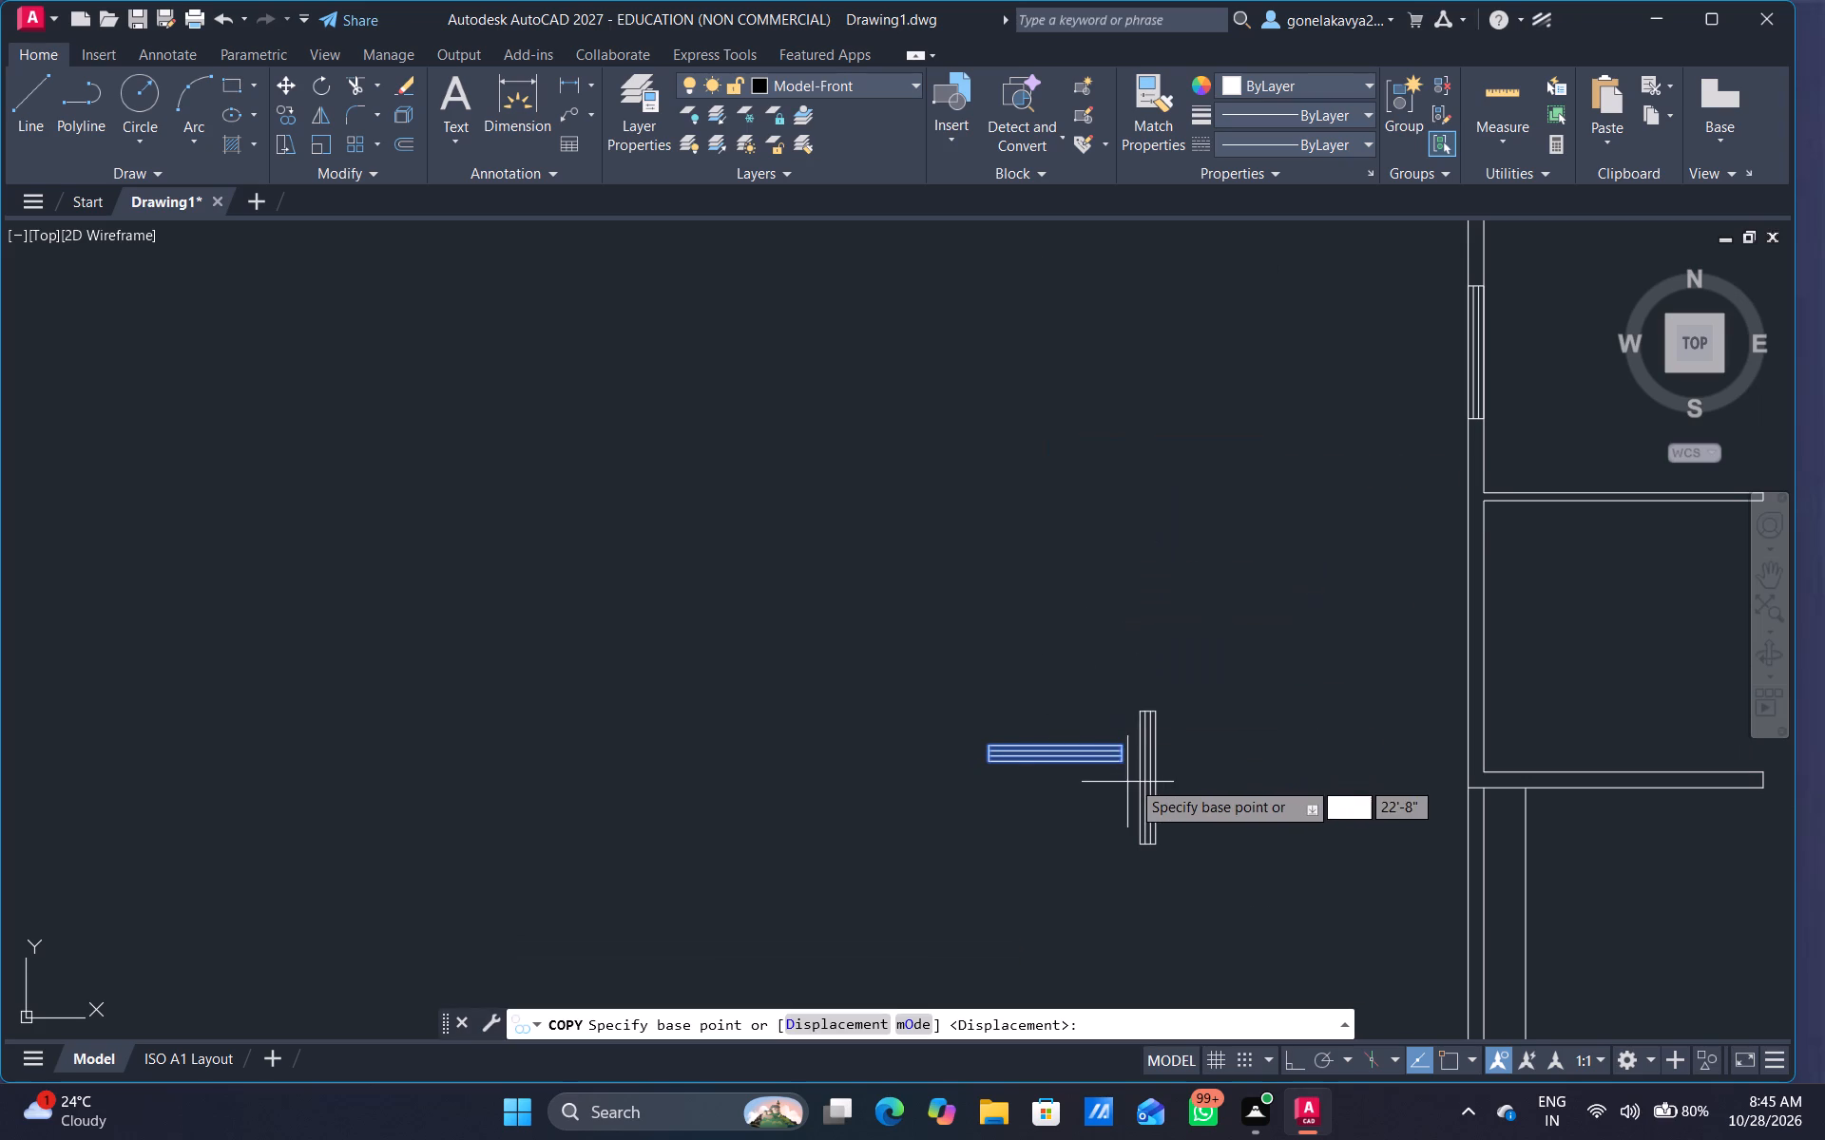
left_click(1131, 769)
scroll(1430, 701, "down", 2)
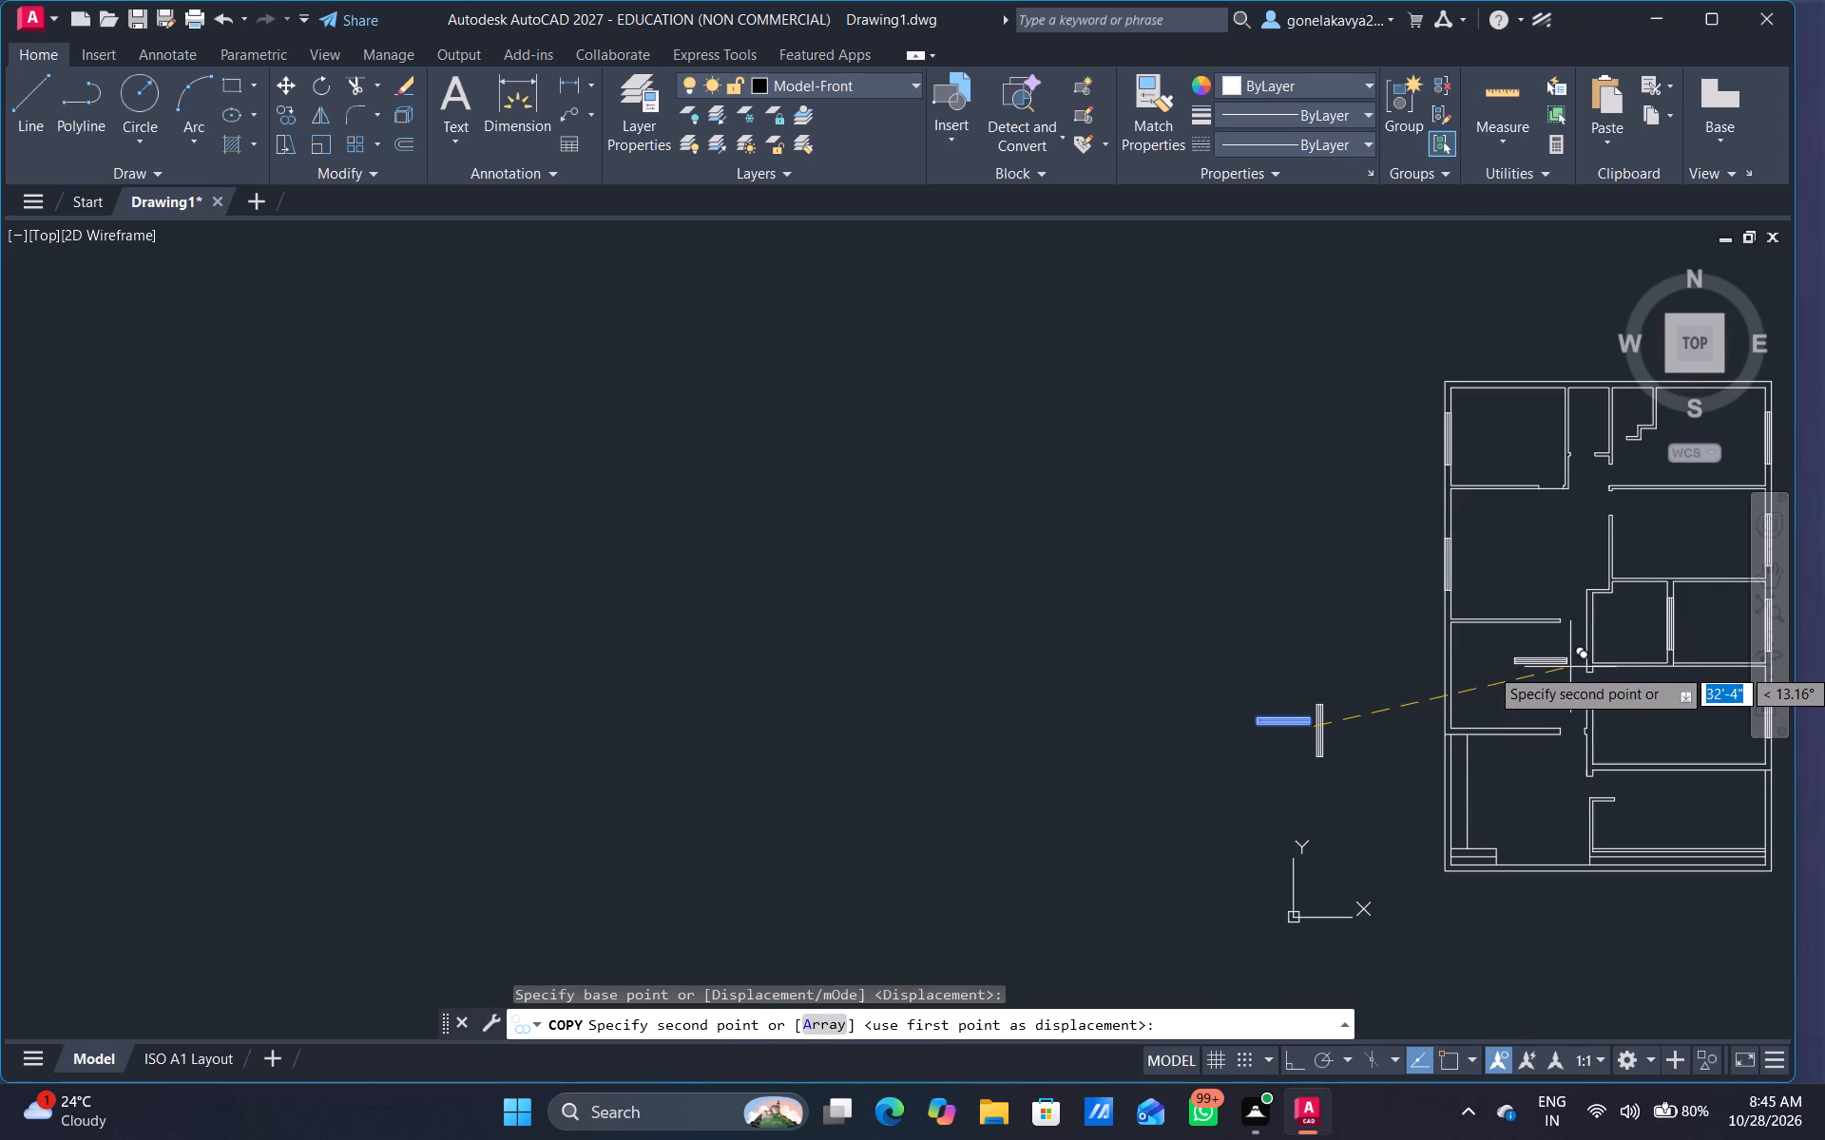
middle_click_drag(1553, 684, 1345, 847)
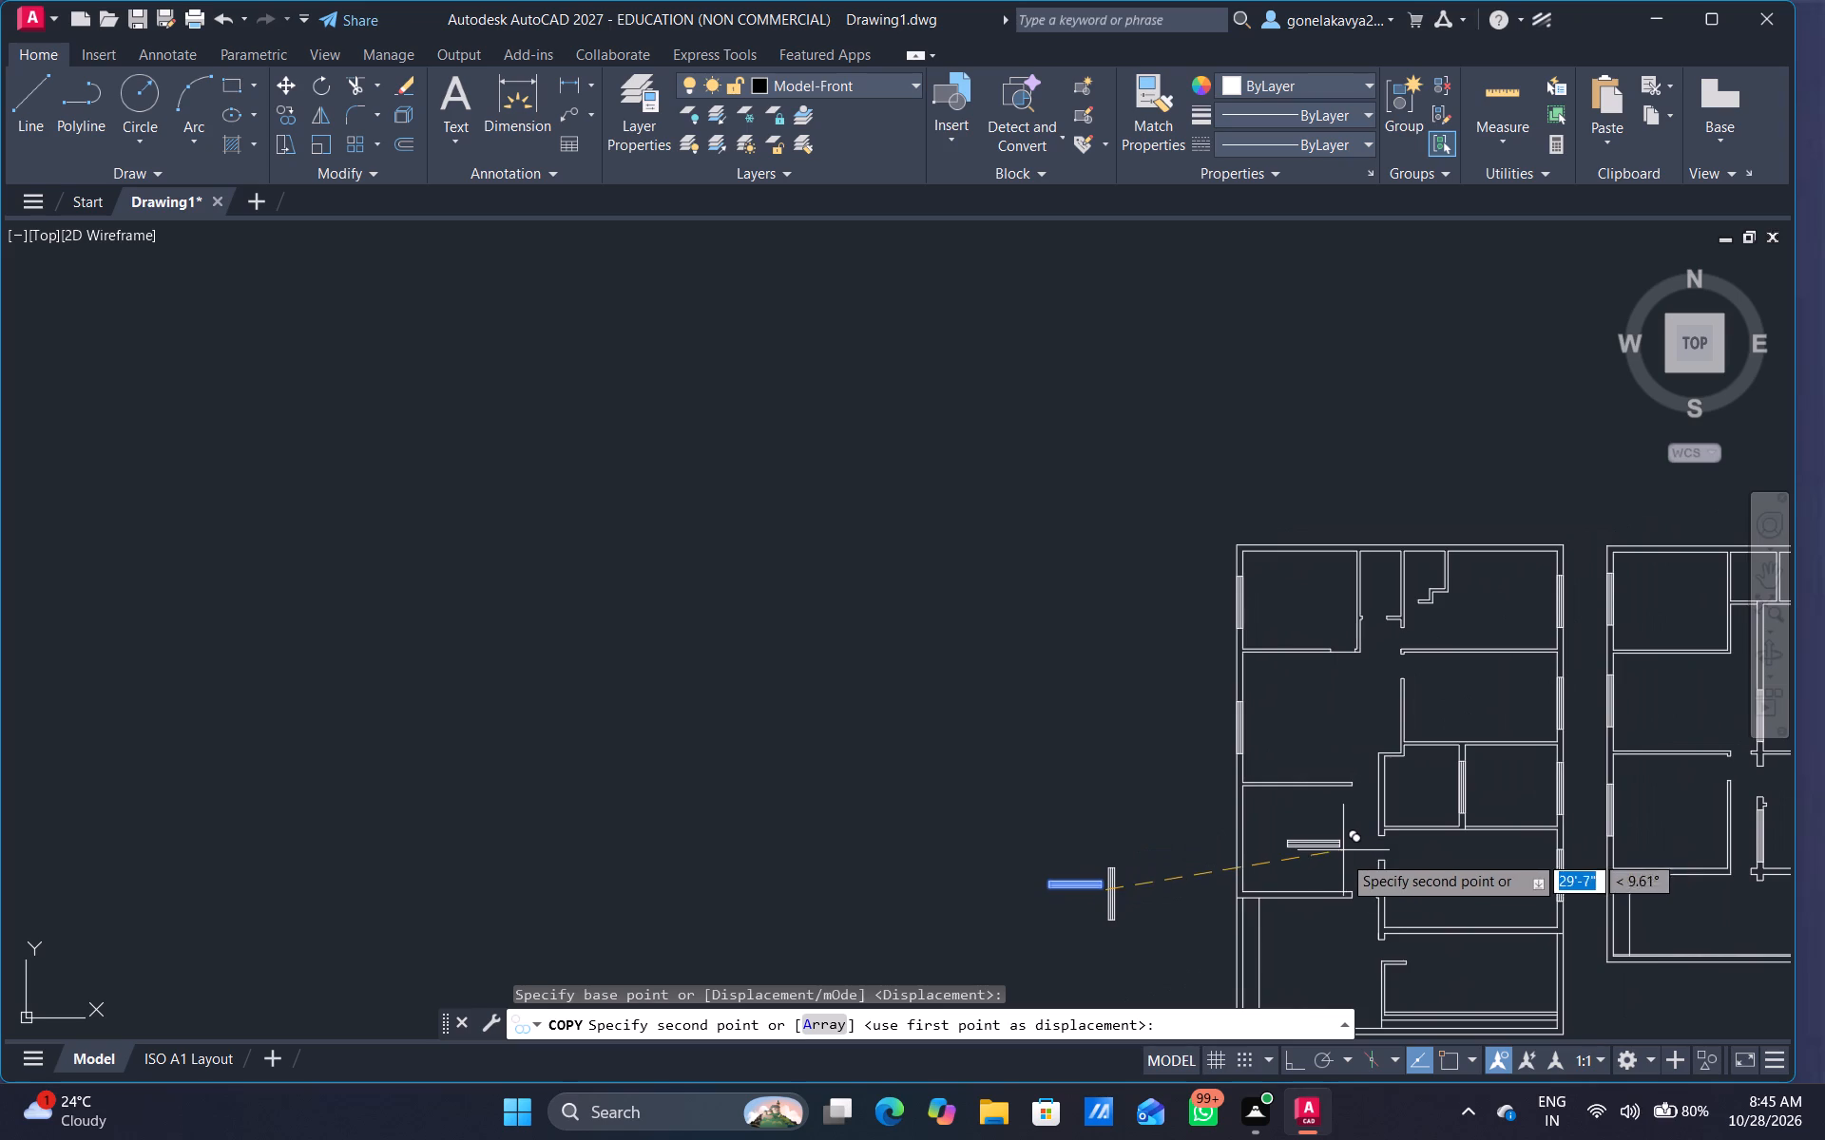
scroll(1307, 902, "up", 5)
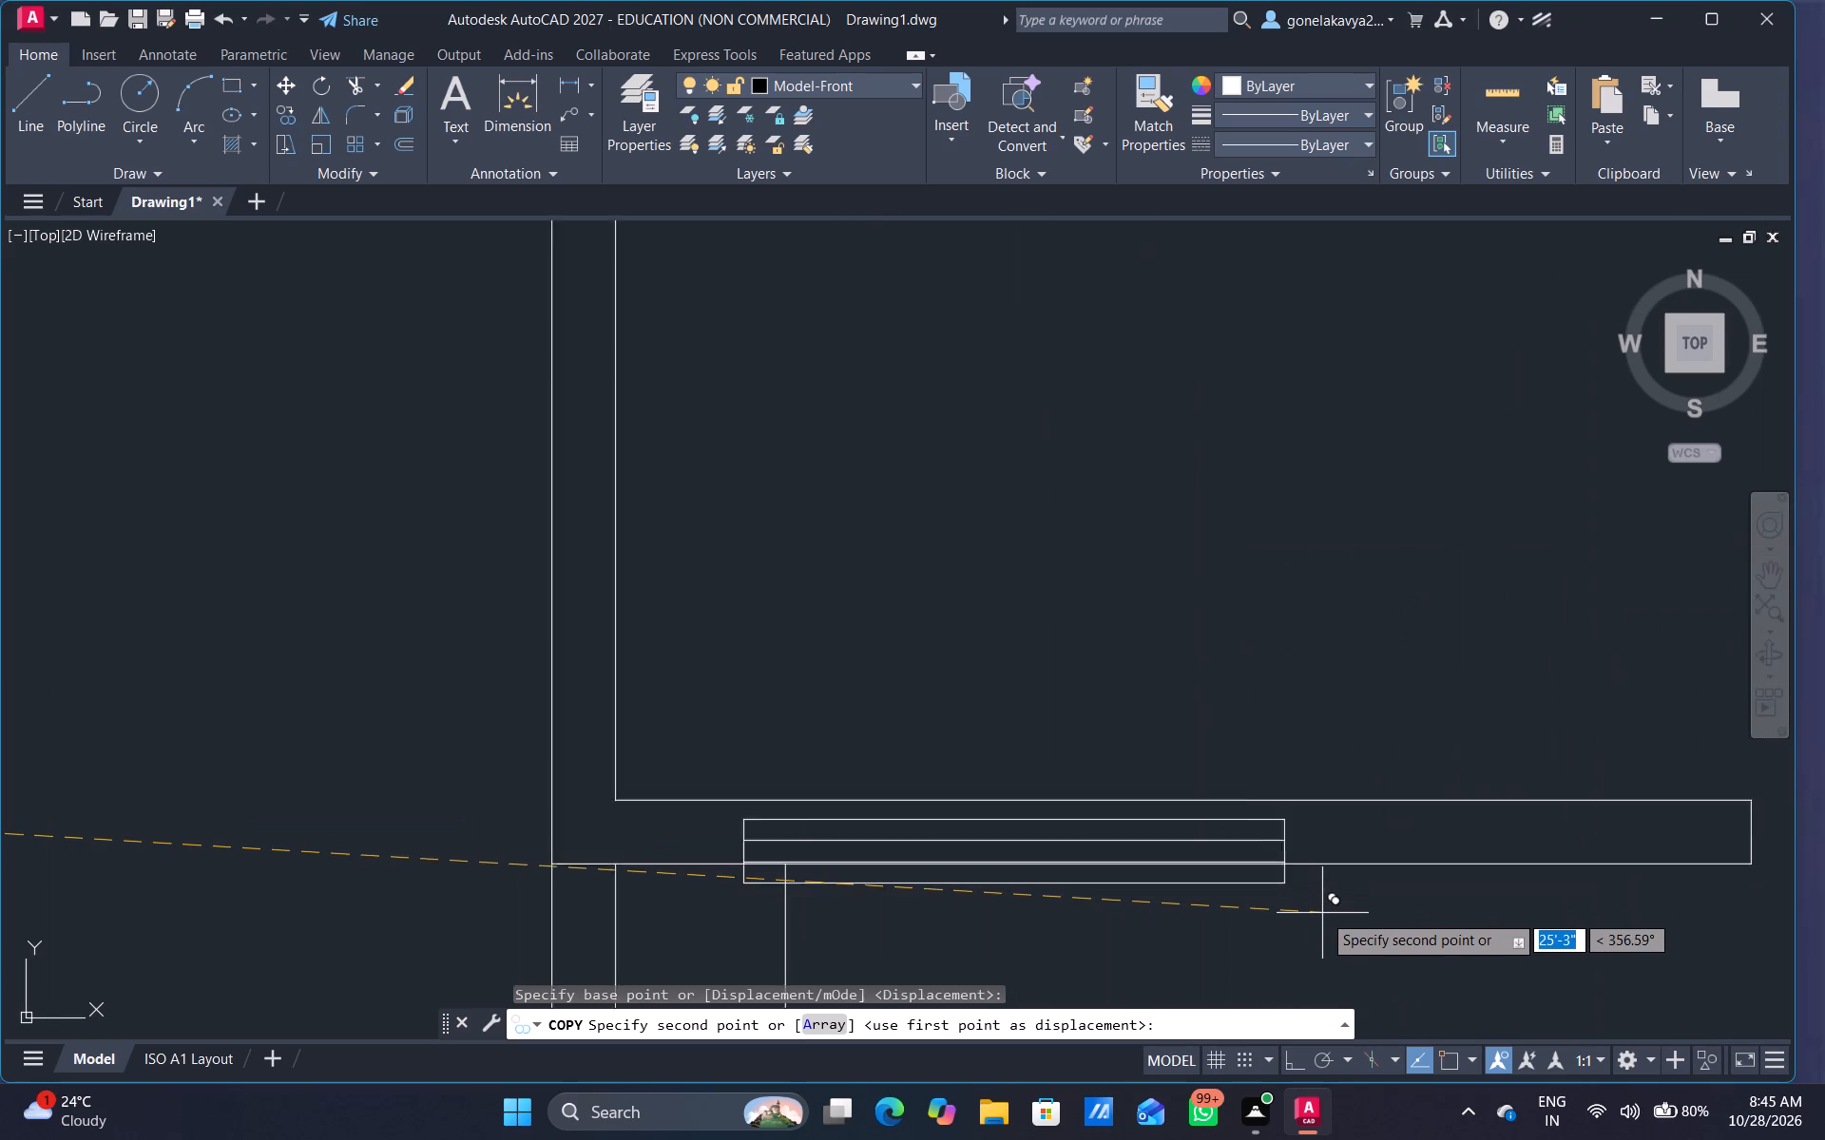
scroll(1322, 913, "up", 1)
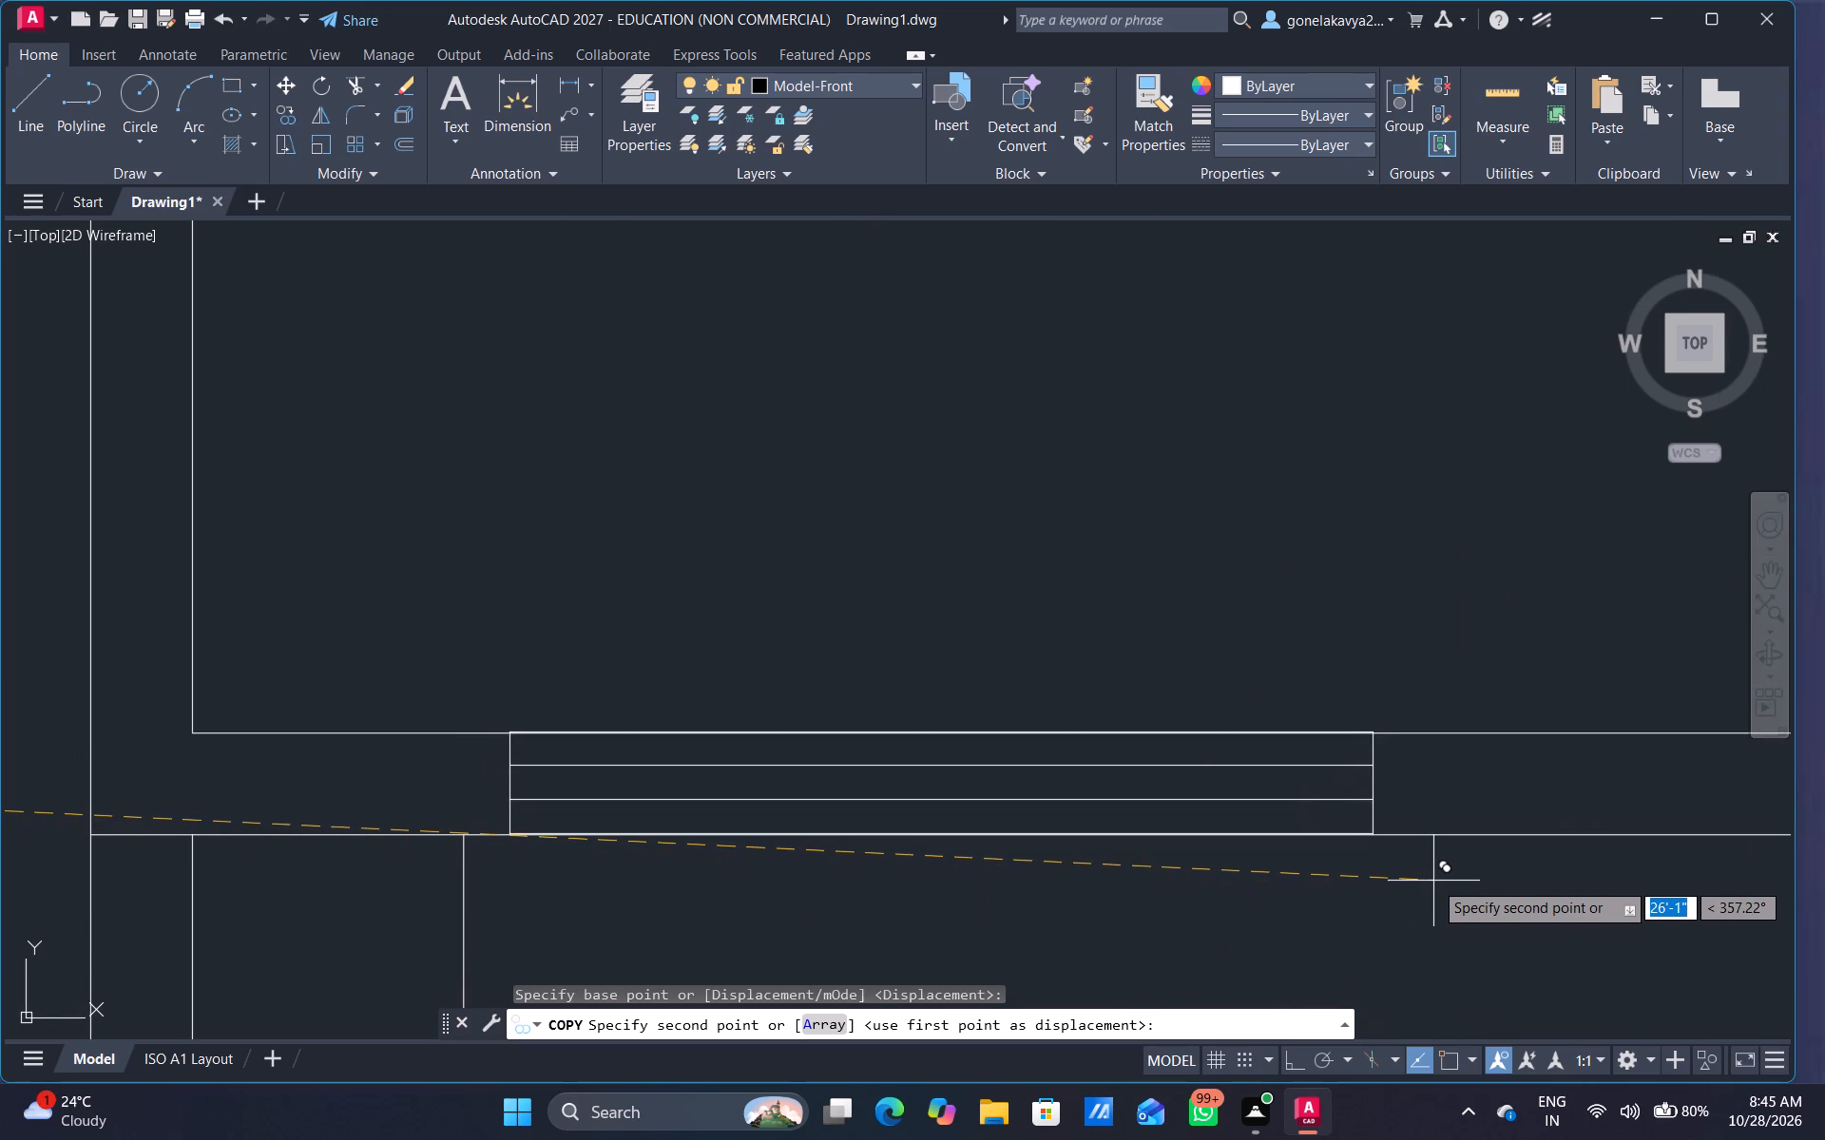
scroll(1430, 876, "up", 1)
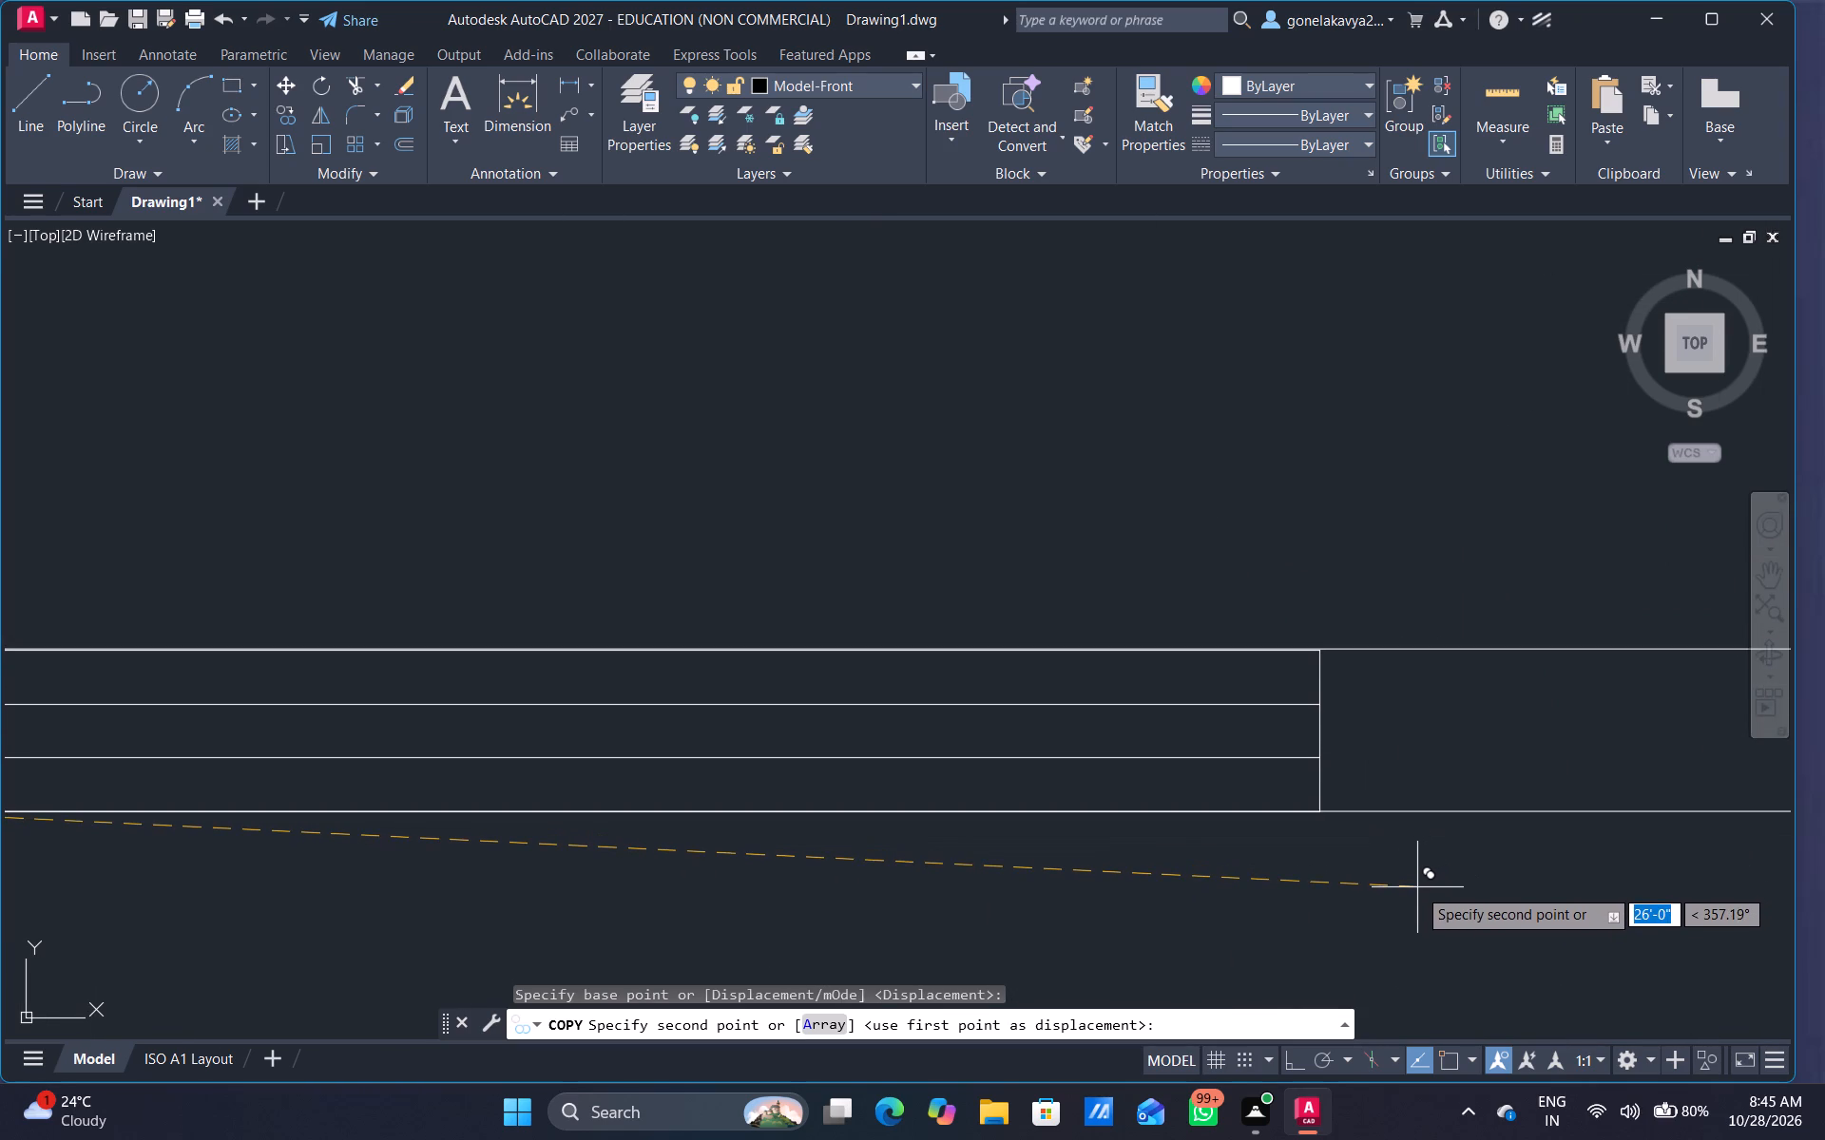
left_click(1417, 887)
Place another horizontal window copy in the larger plan's north outer wall, roughly midway along the northwest room.
scroll(1435, 710, "down", 3)
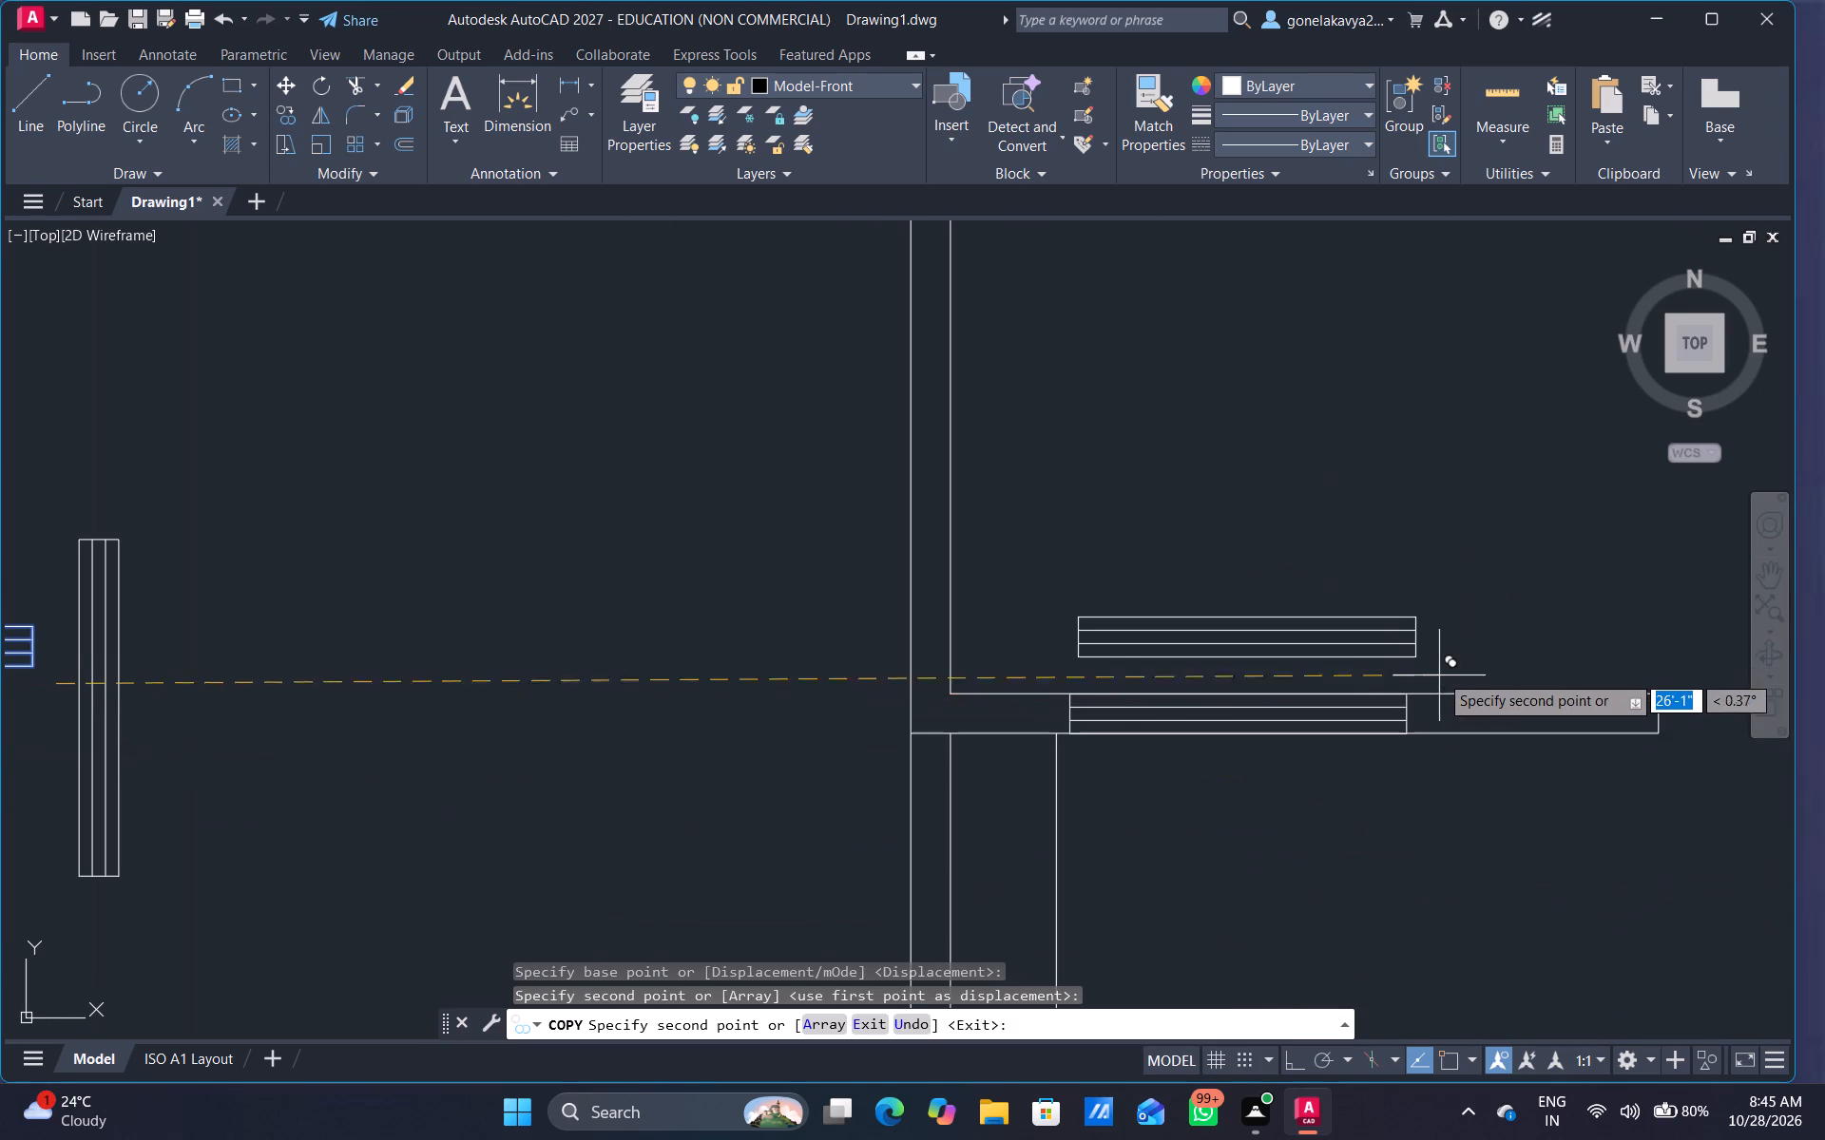
middle_click_drag(1445, 609, 1216, 978)
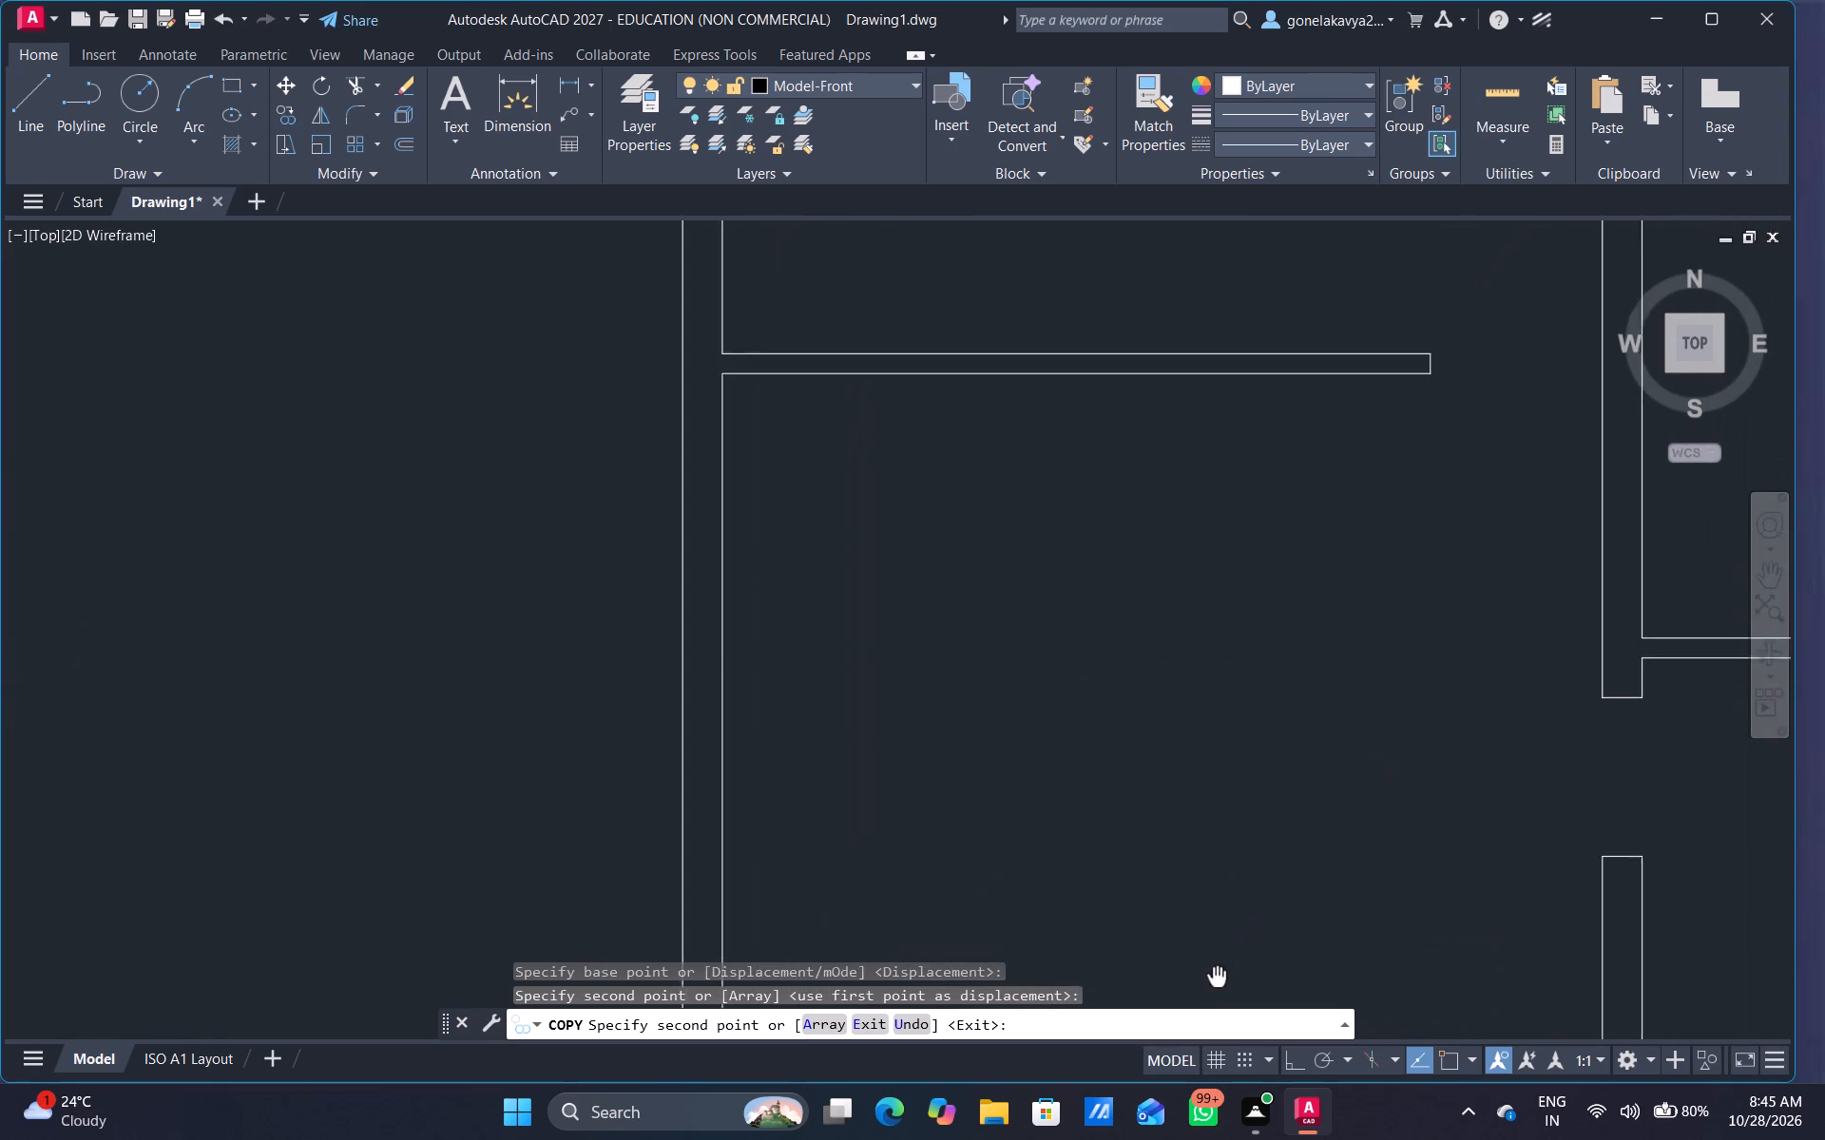
middle_click_drag(1216, 978, 1215, 979)
scroll(1215, 979, "down", 1)
middle_click_drag(1313, 537, 1242, 965)
middle_click_drag(1238, 462, 1218, 685)
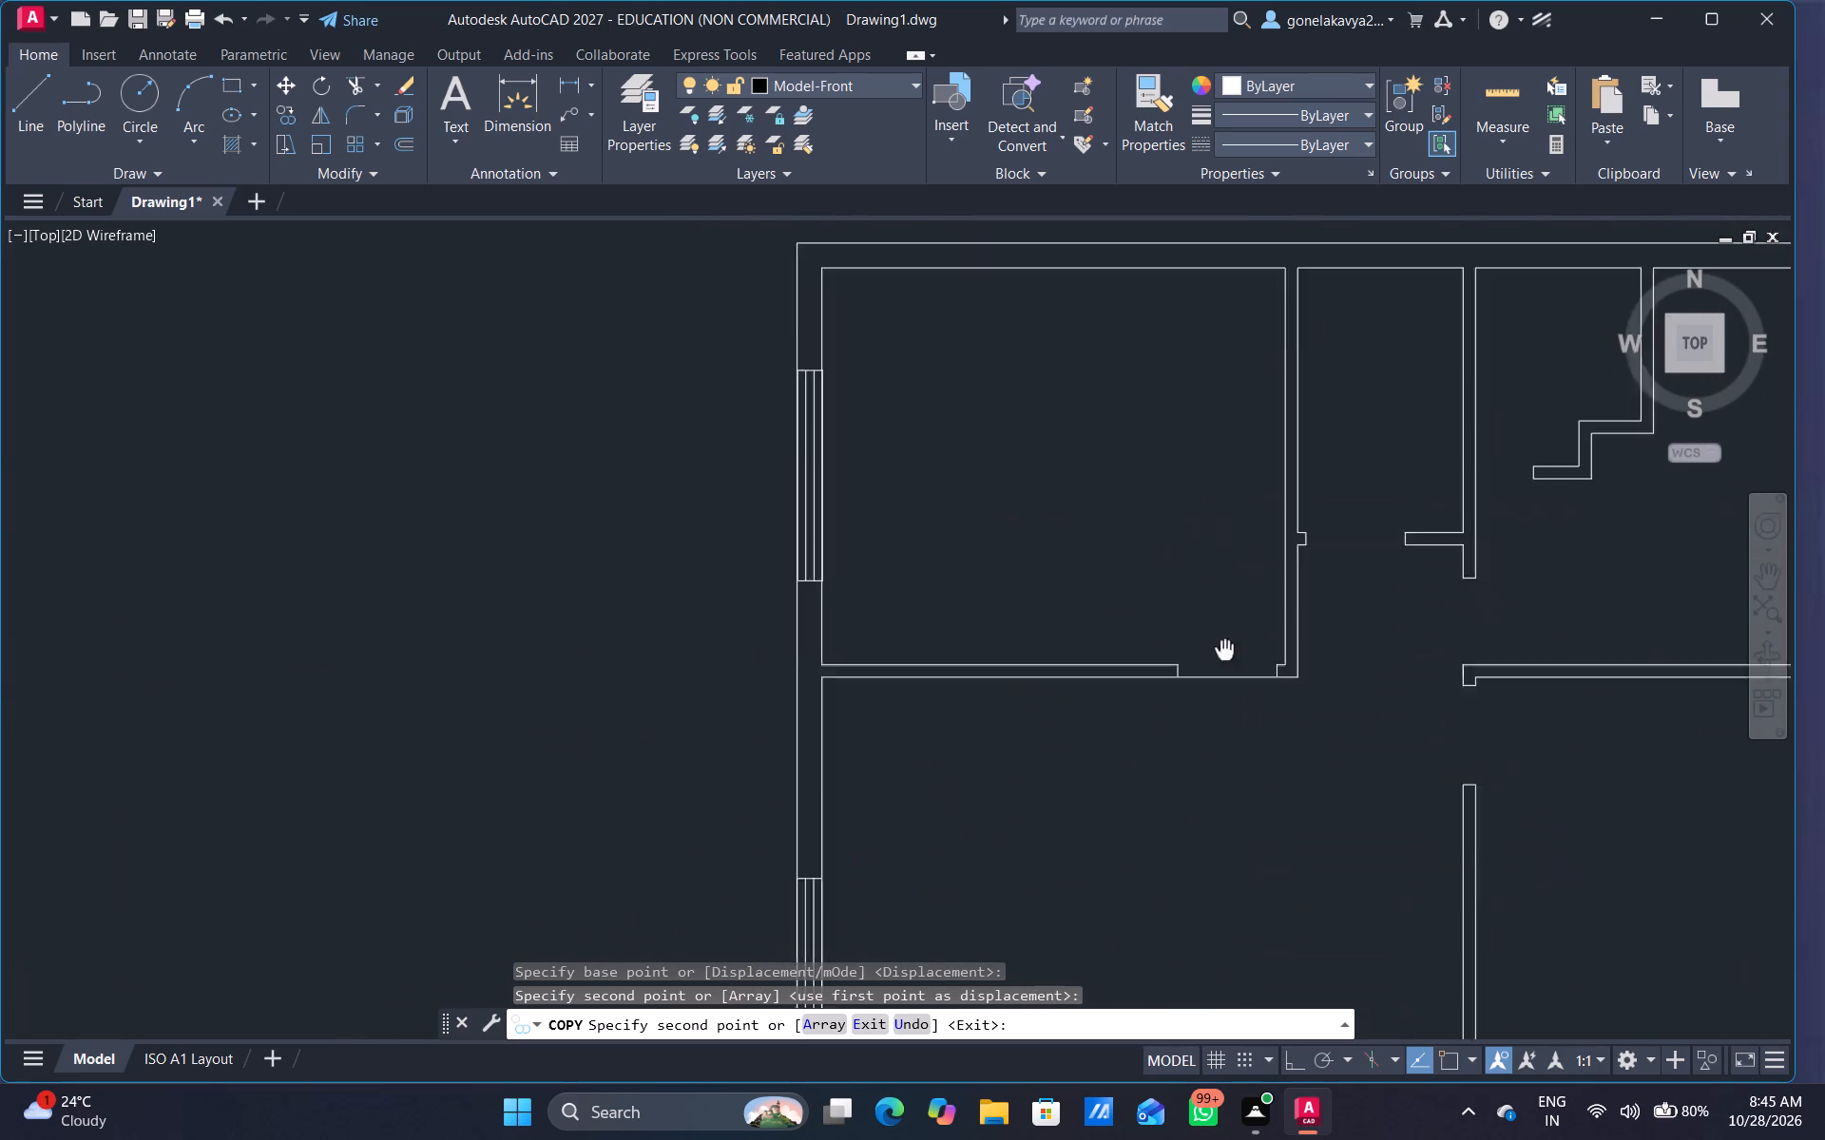
middle_click_drag(1218, 685, 1127, 1017)
scroll(1030, 632, "up", 2)
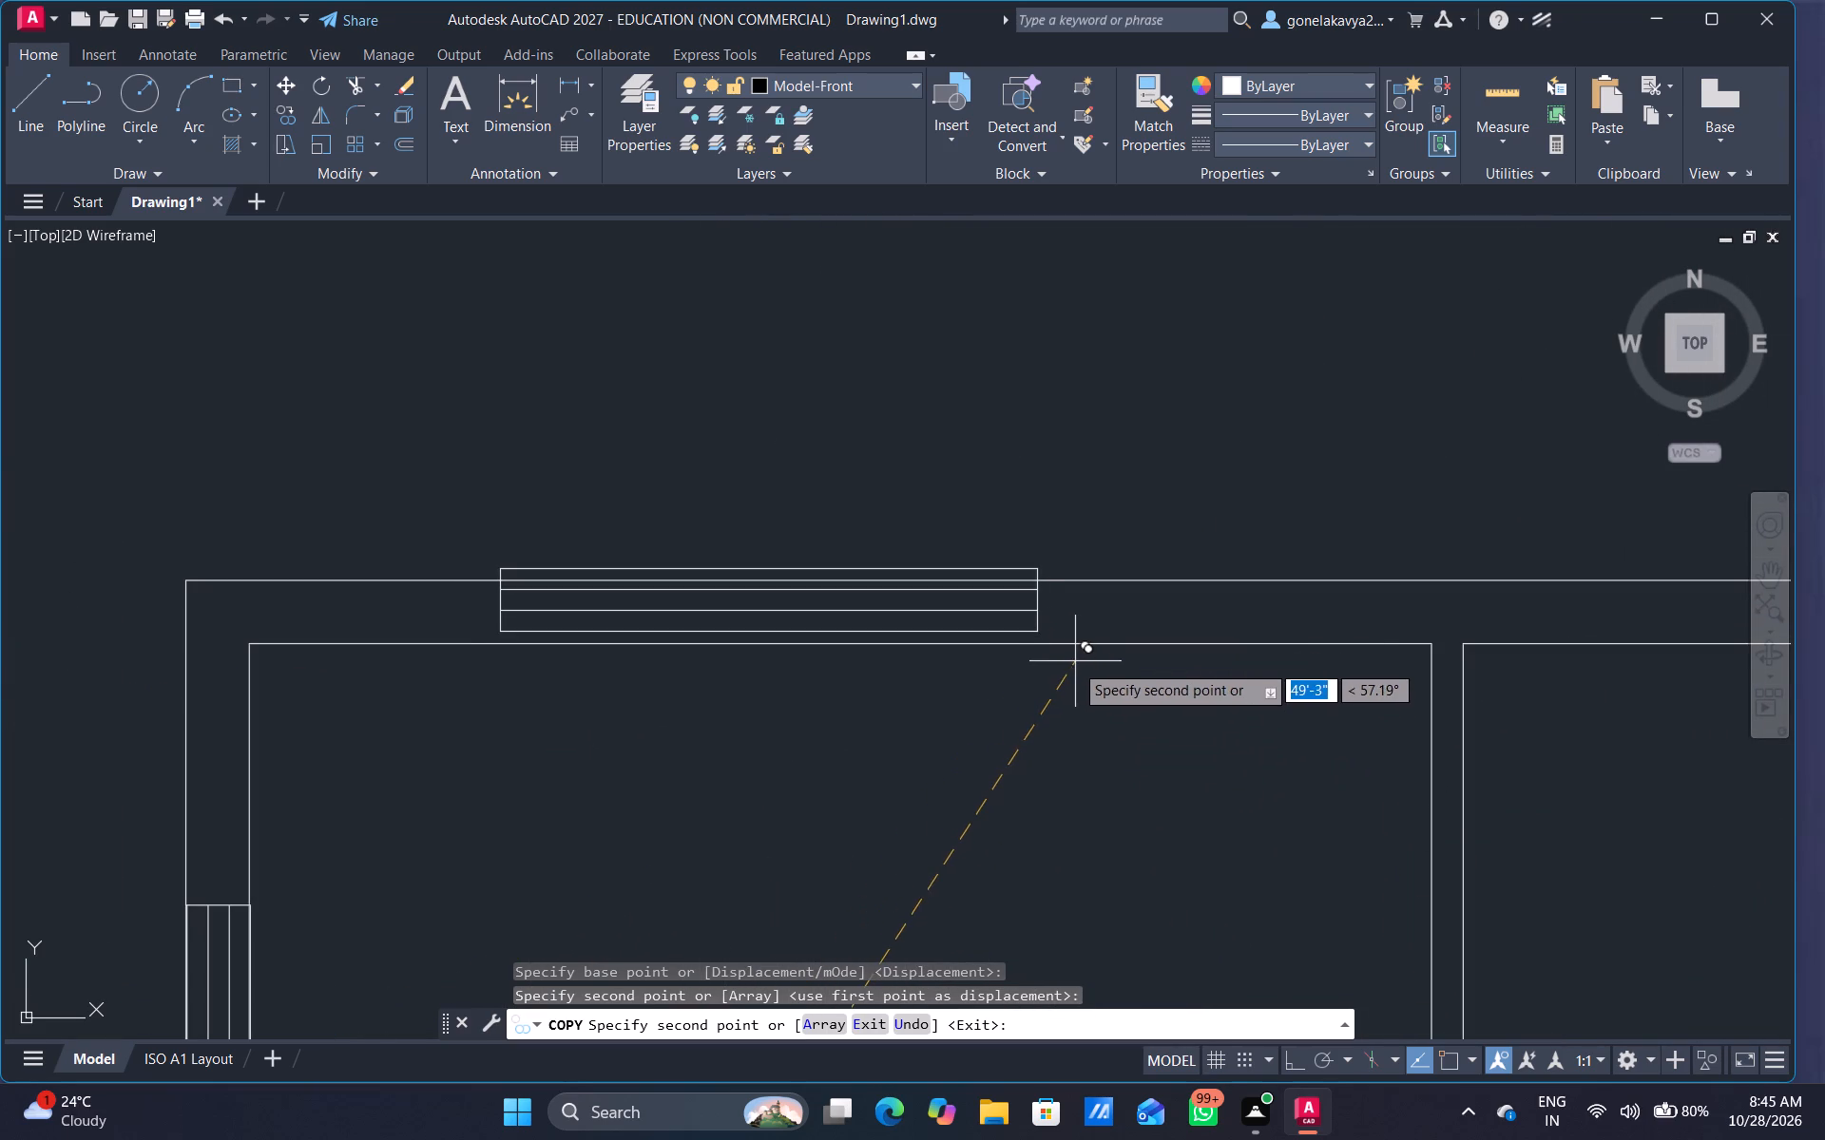
left_click(1073, 673)
Place a spare horizontal window copy in the empty space just north of the larger plan's north wall and finish copying.
scroll(1130, 795, "down", 3)
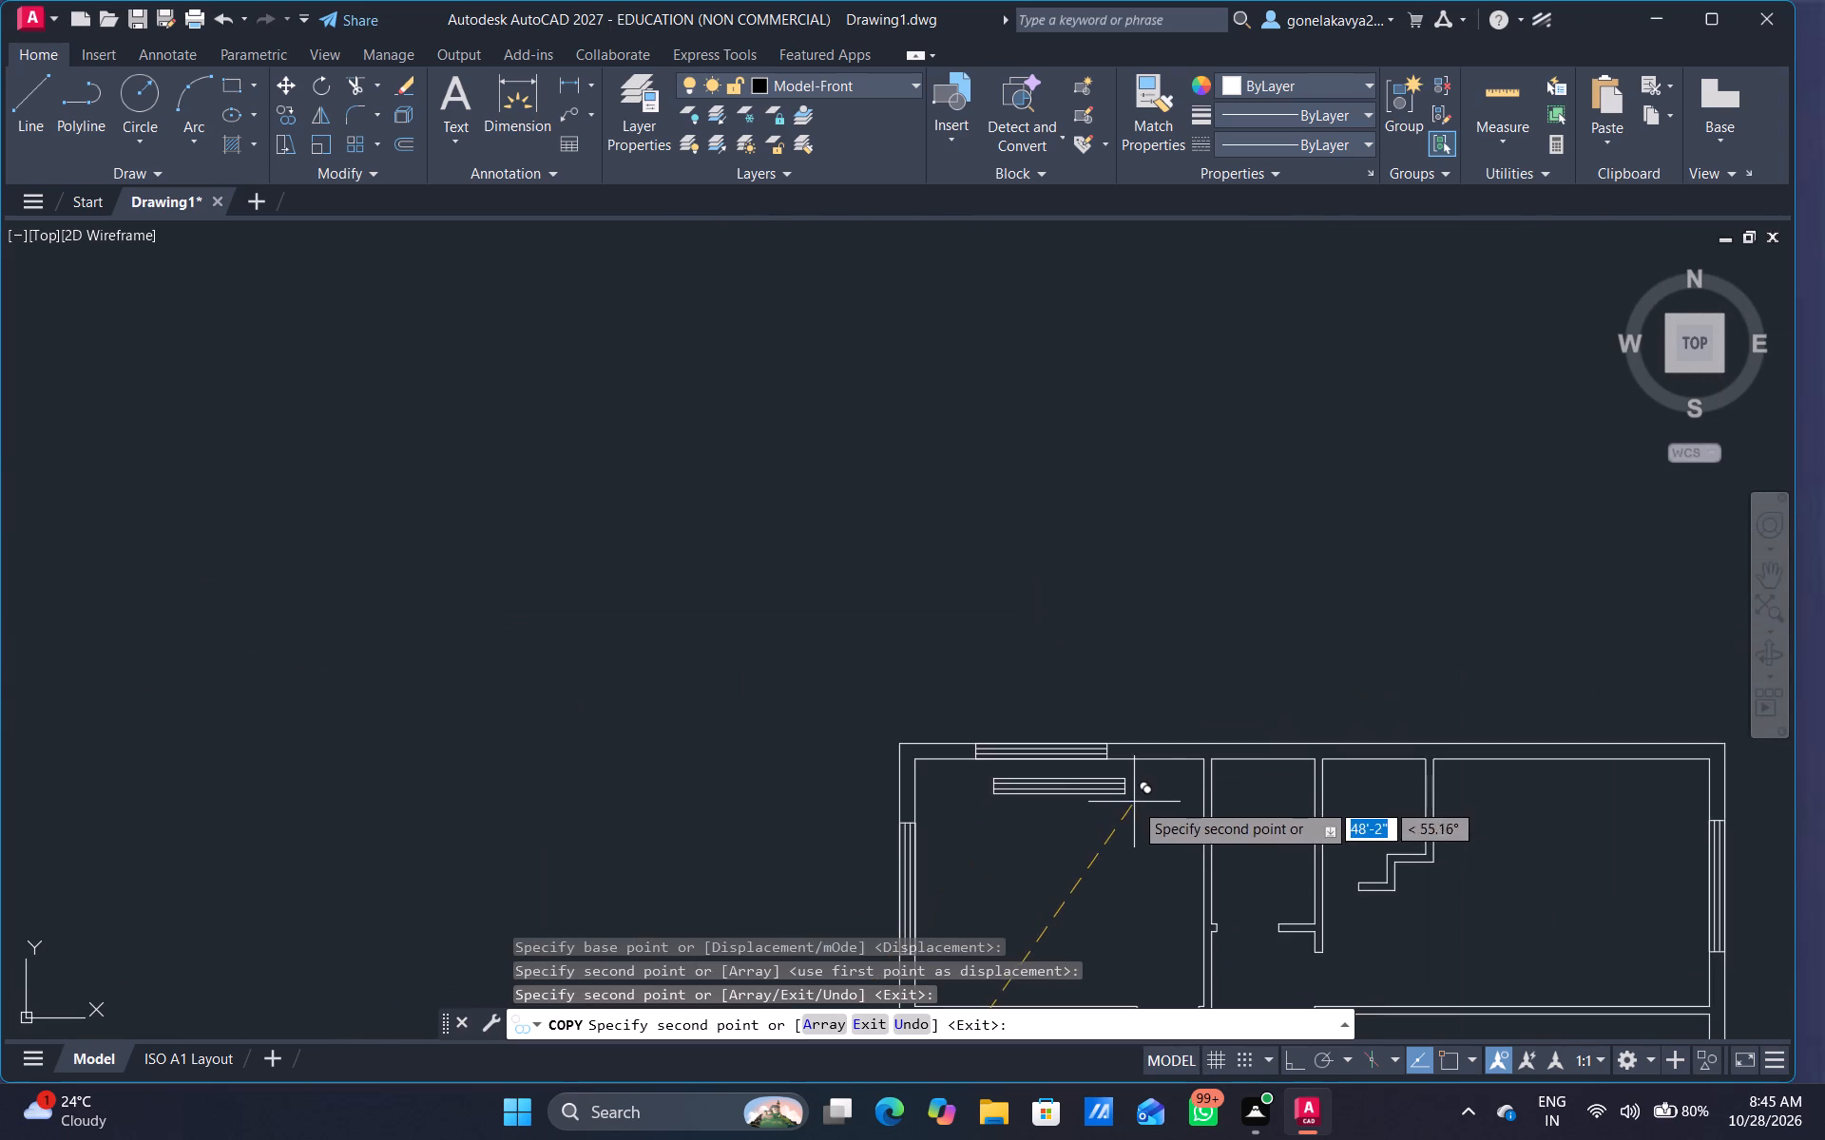
middle_click_drag(1134, 802, 441, 715)
scroll(697, 693, "up", 4)
scroll(841, 578, "down", 1)
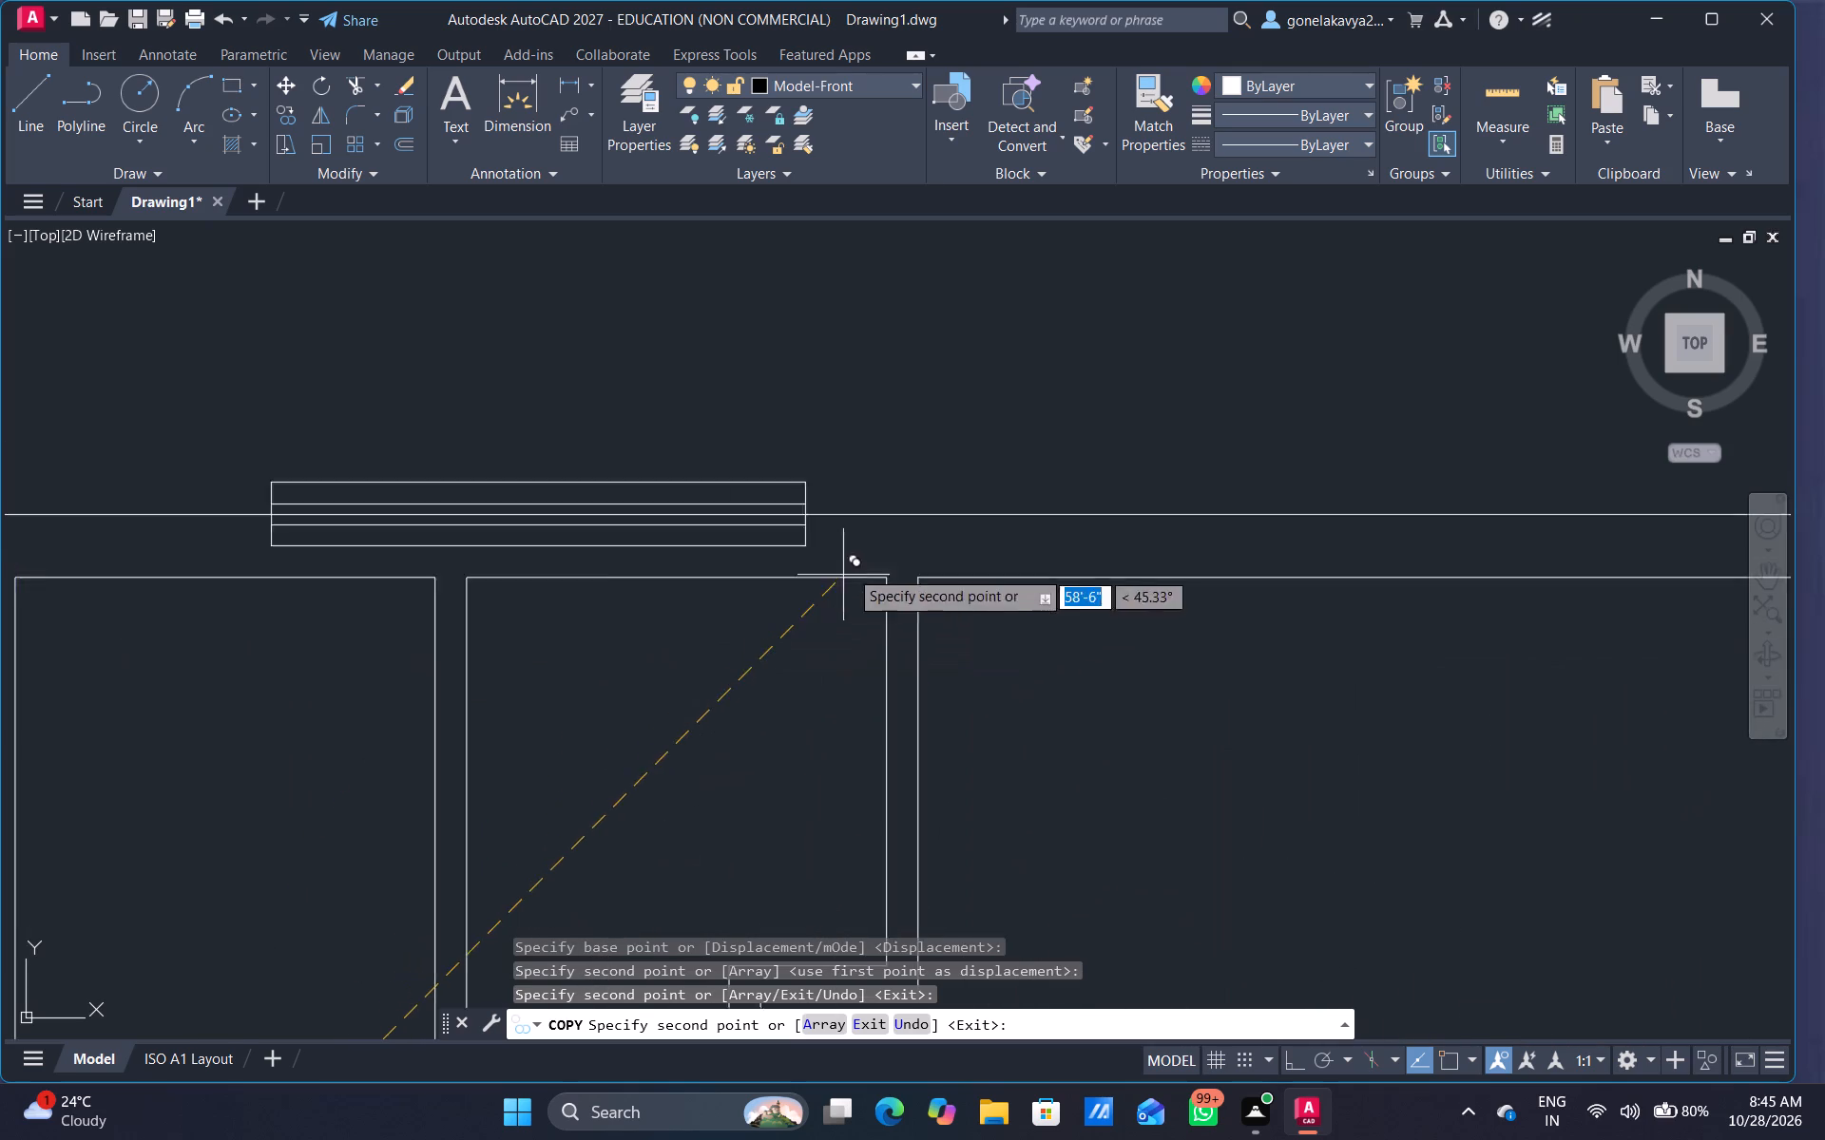
scroll(849, 569, "down", 1)
left_click(868, 453)
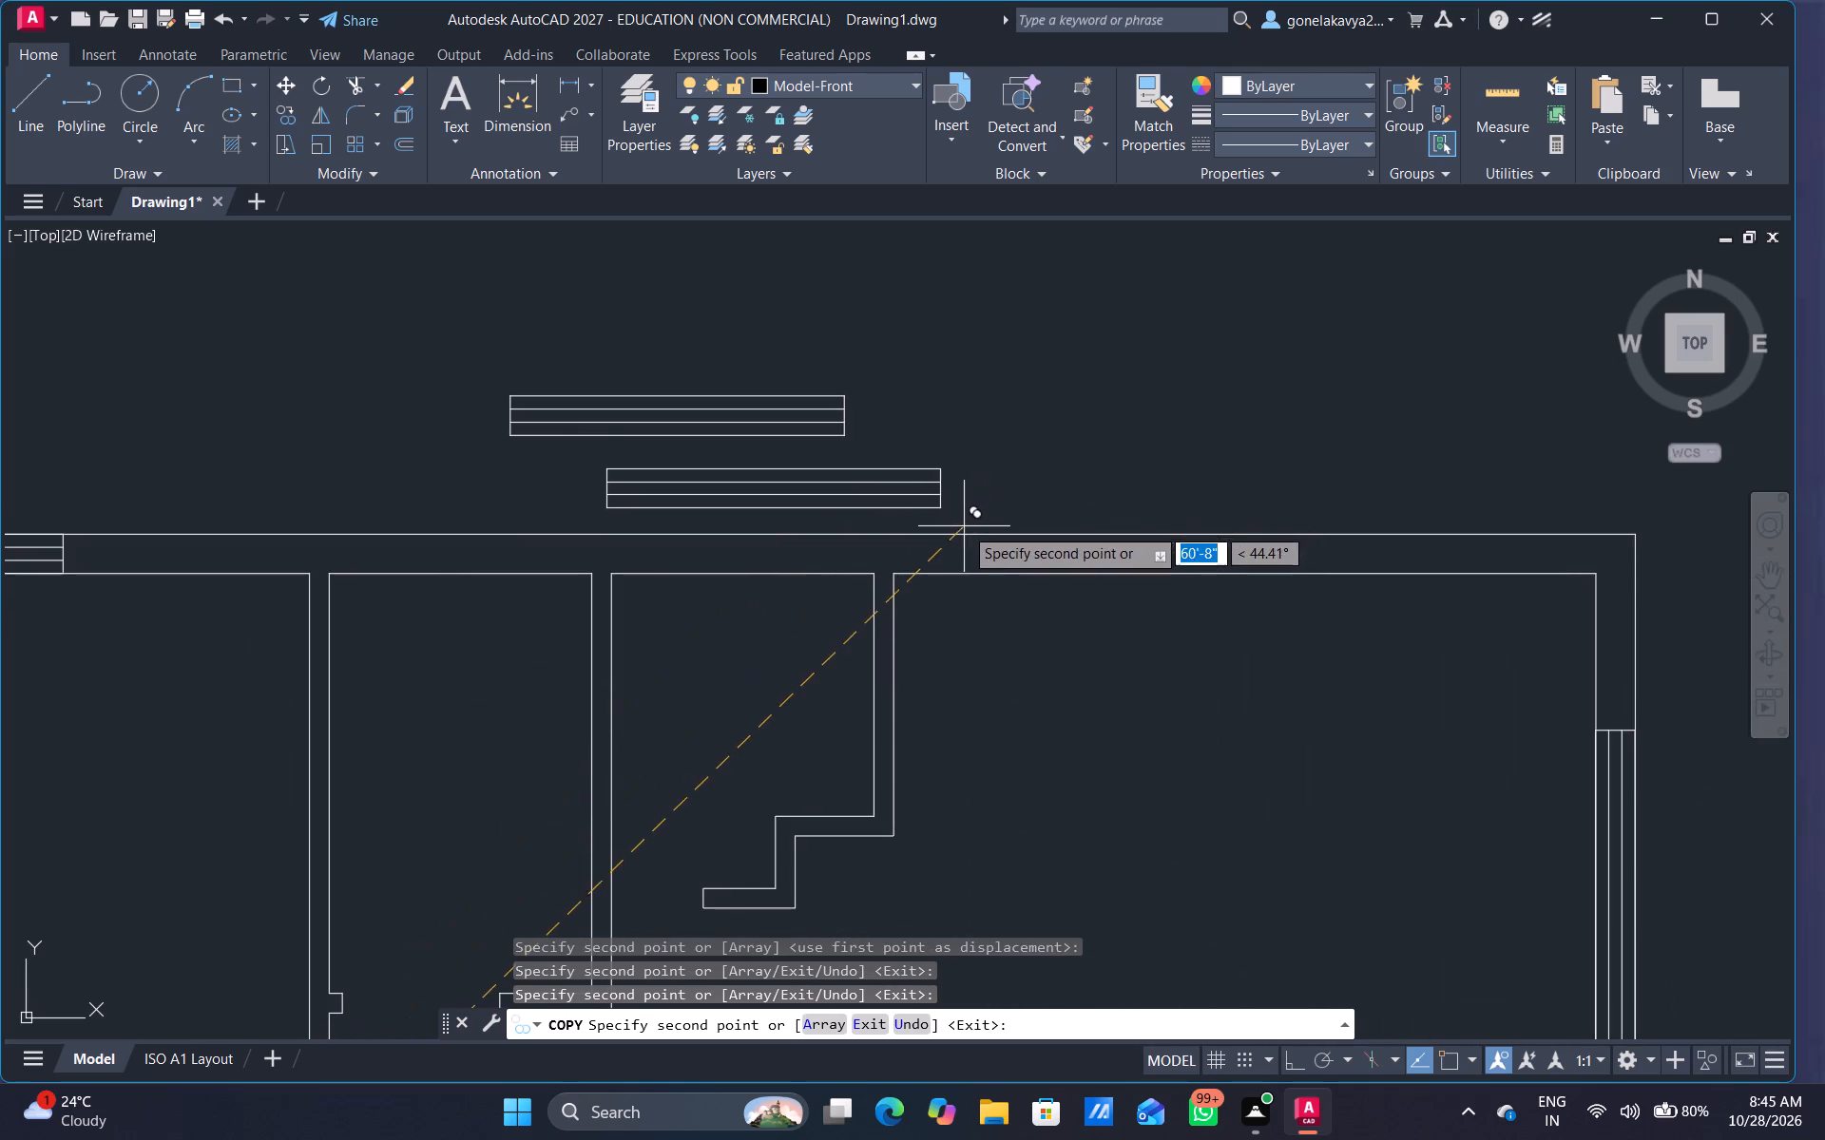
key("Escape")
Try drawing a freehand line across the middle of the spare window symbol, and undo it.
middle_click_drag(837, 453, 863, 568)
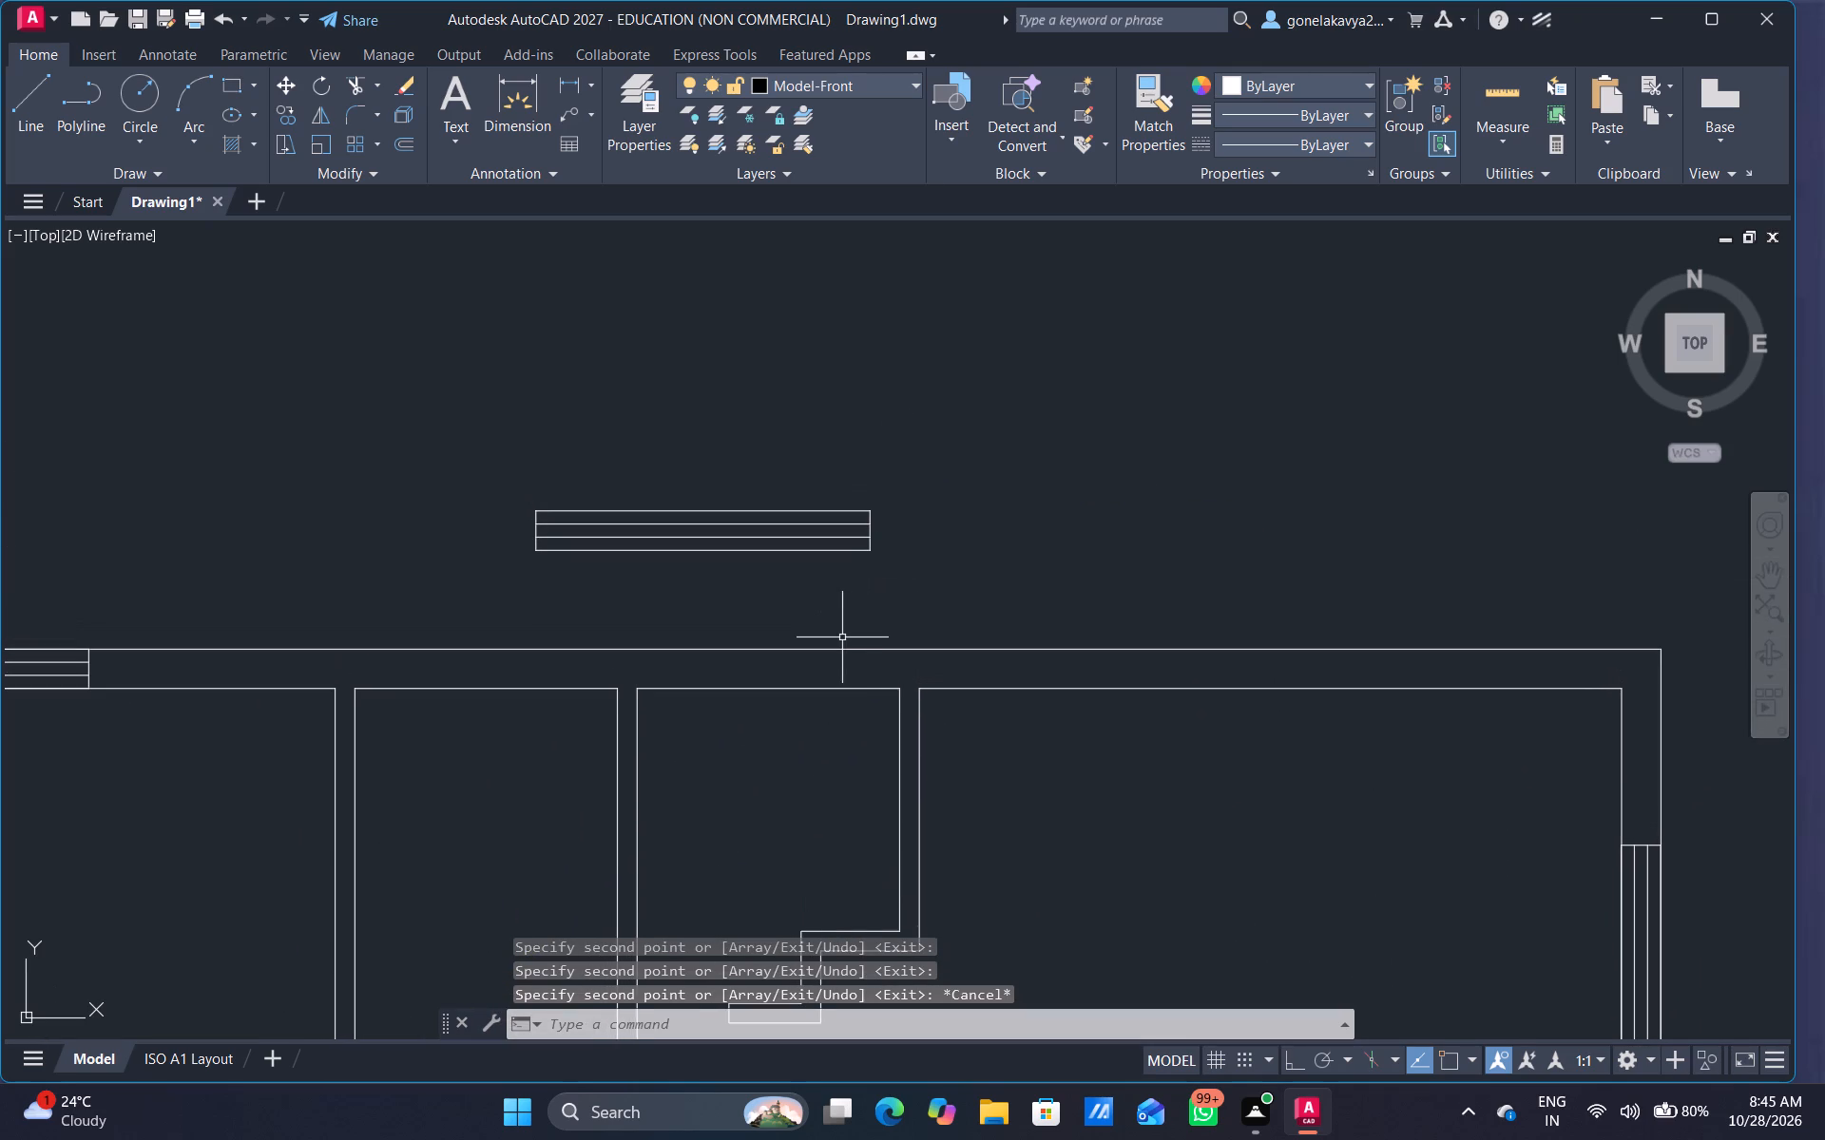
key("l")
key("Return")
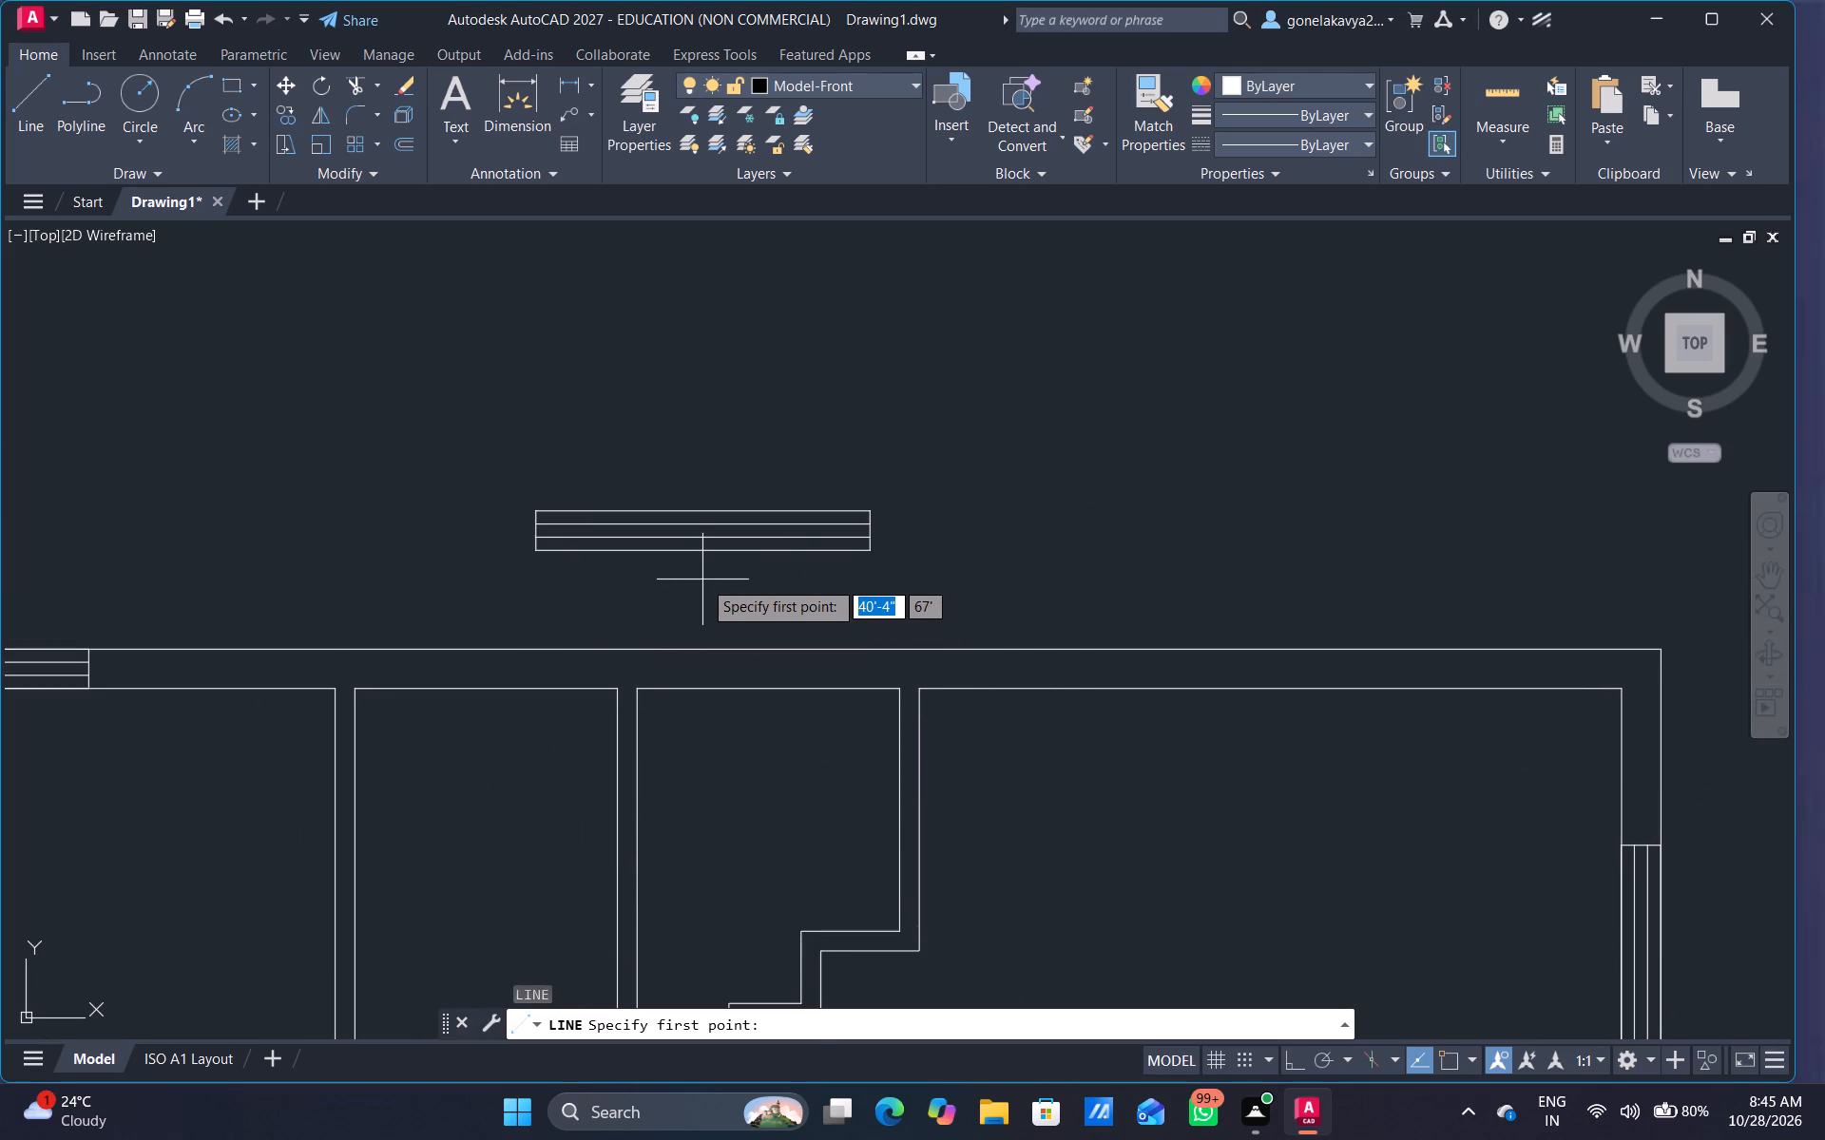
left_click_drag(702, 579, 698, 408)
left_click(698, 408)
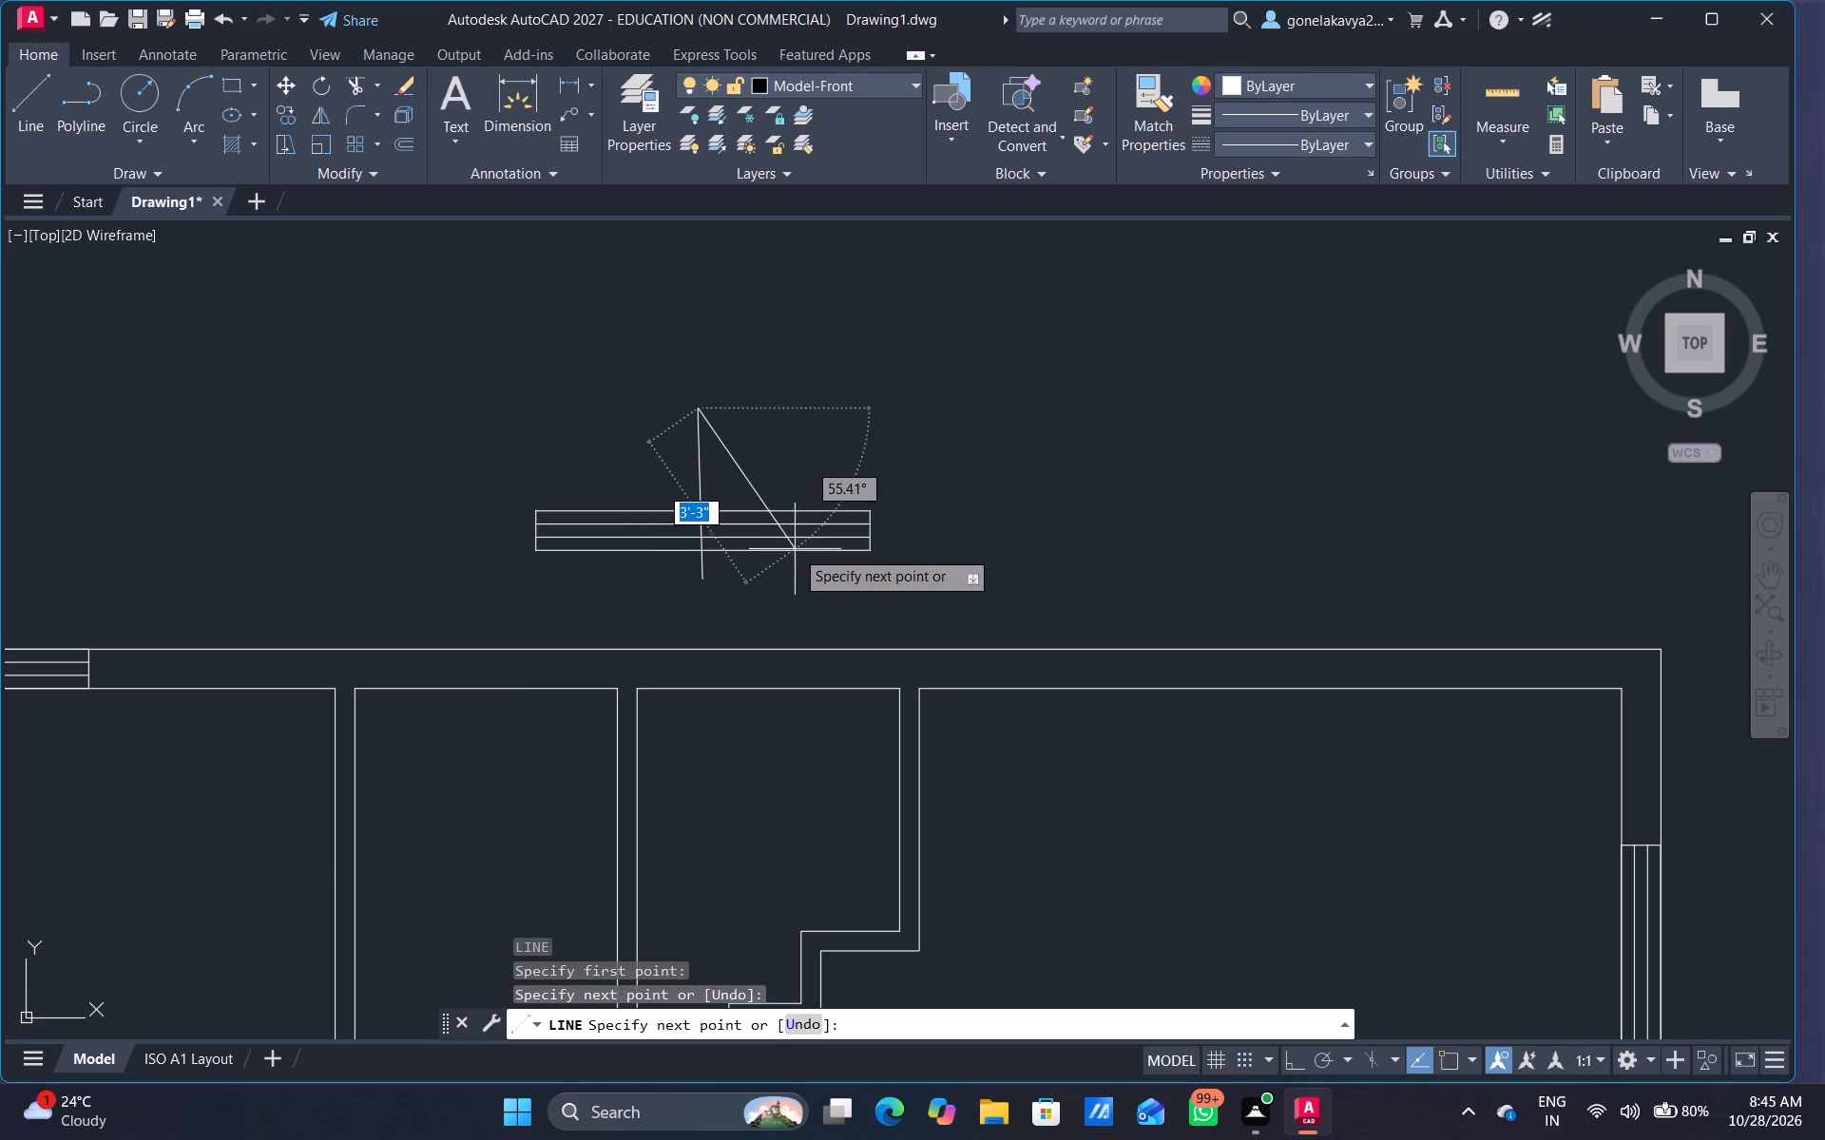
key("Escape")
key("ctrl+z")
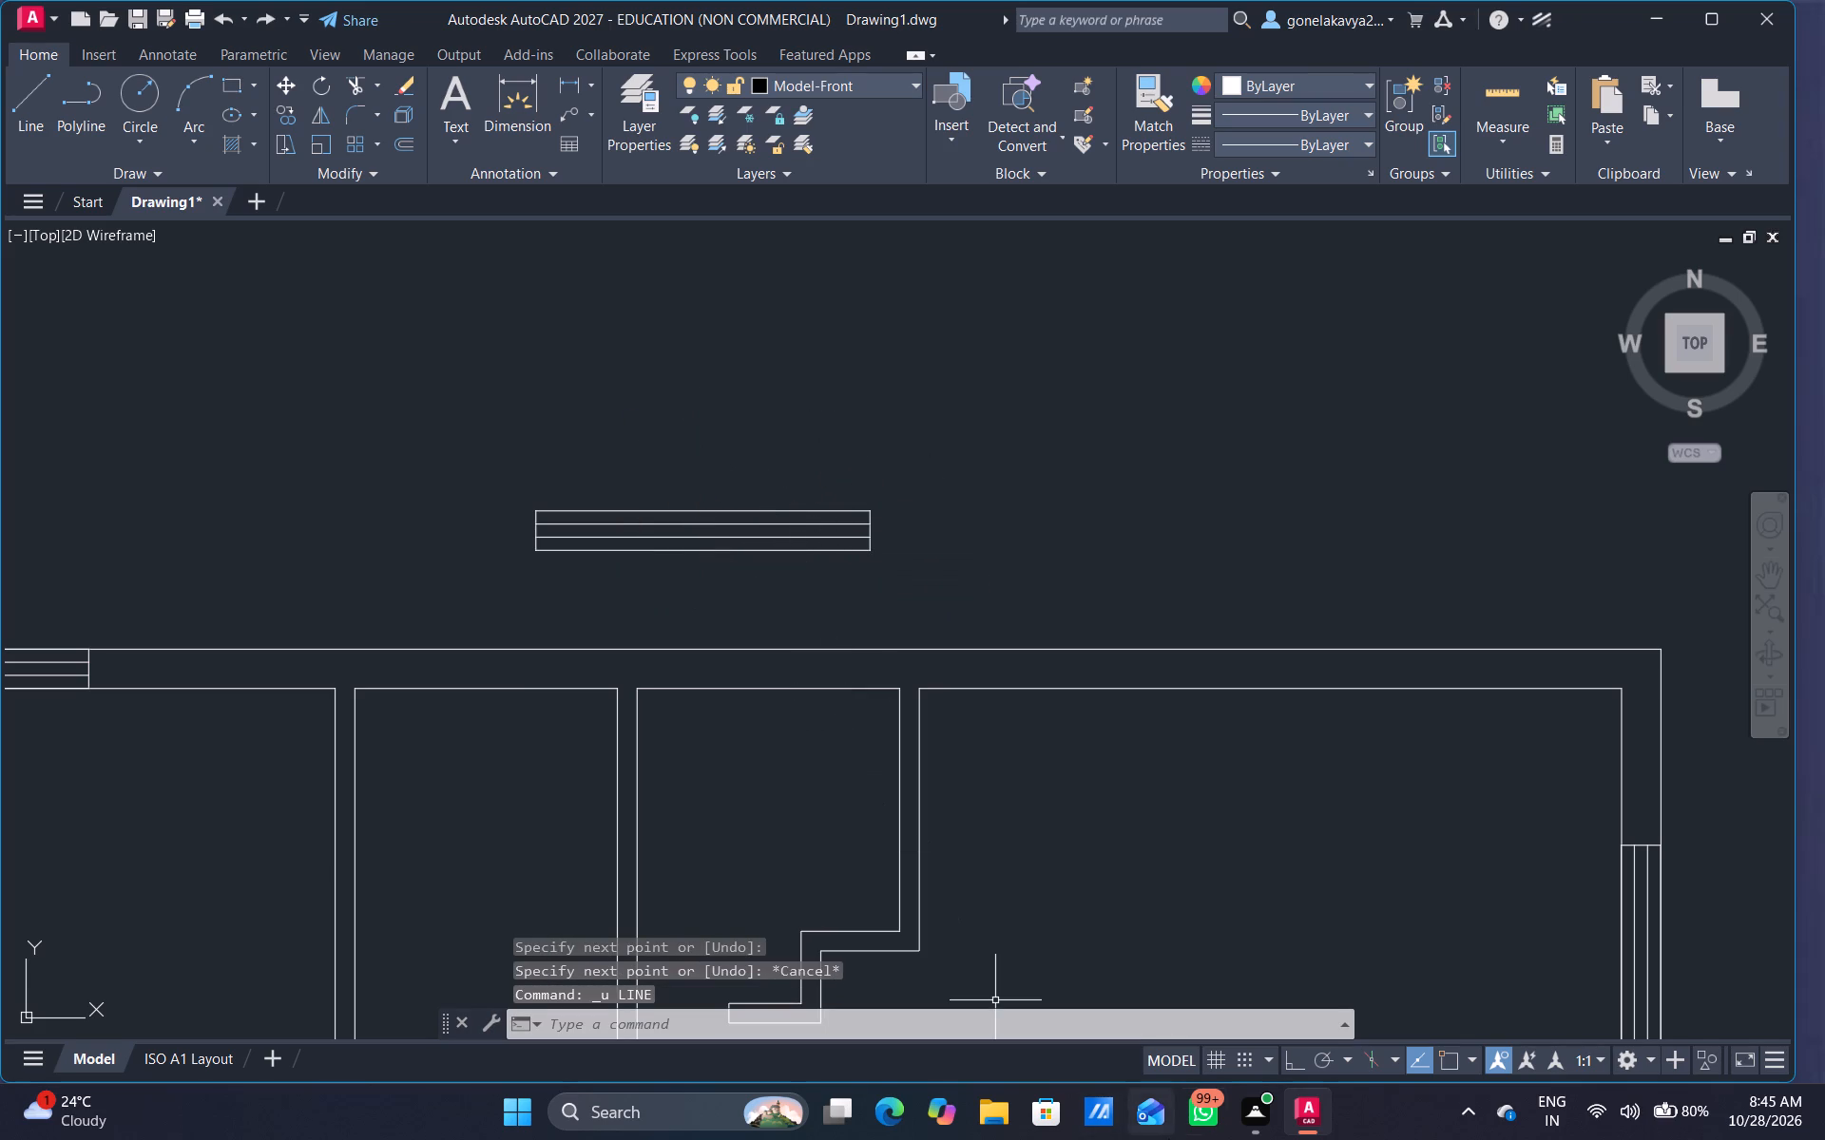
Turn Ortho on and draw a vertical line through the middle of the spare window symbol, overshooting both of its long edges.
left_click(1297, 1056)
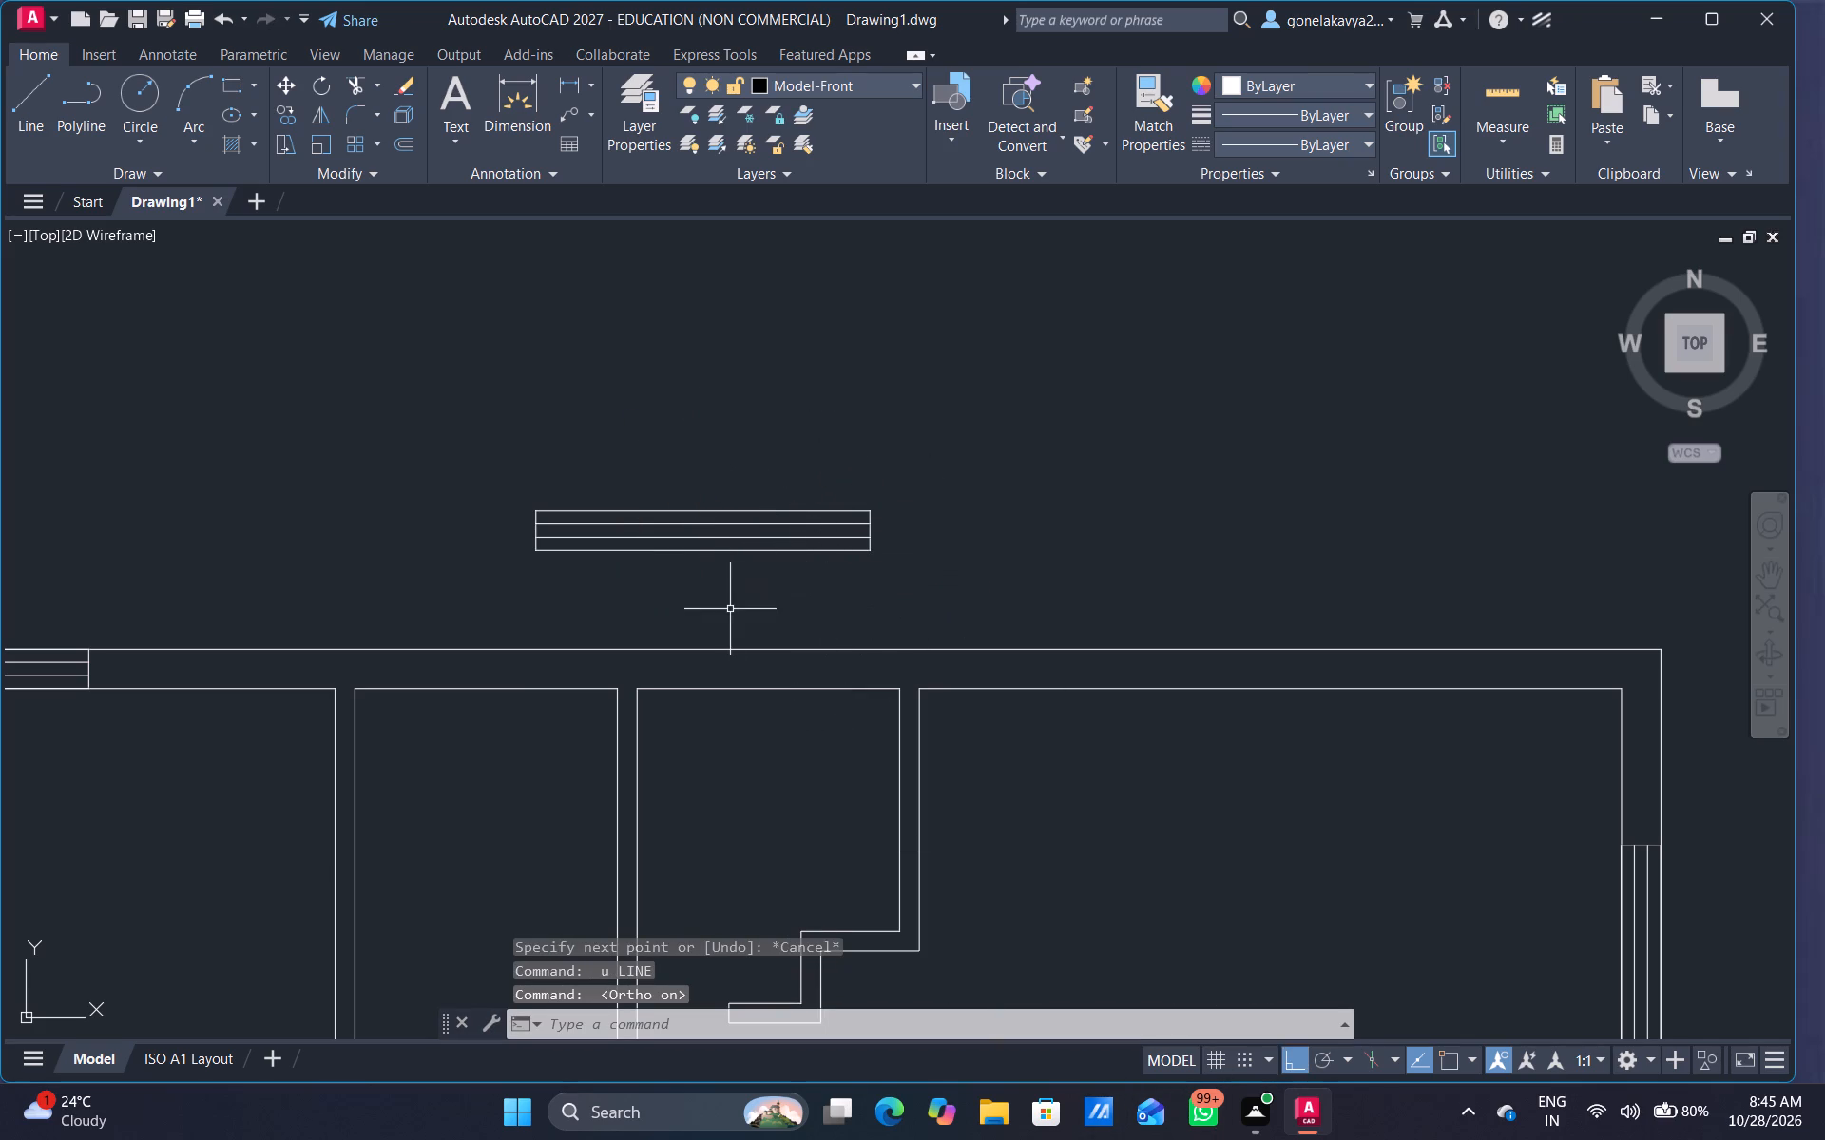
key("l")
key("Return")
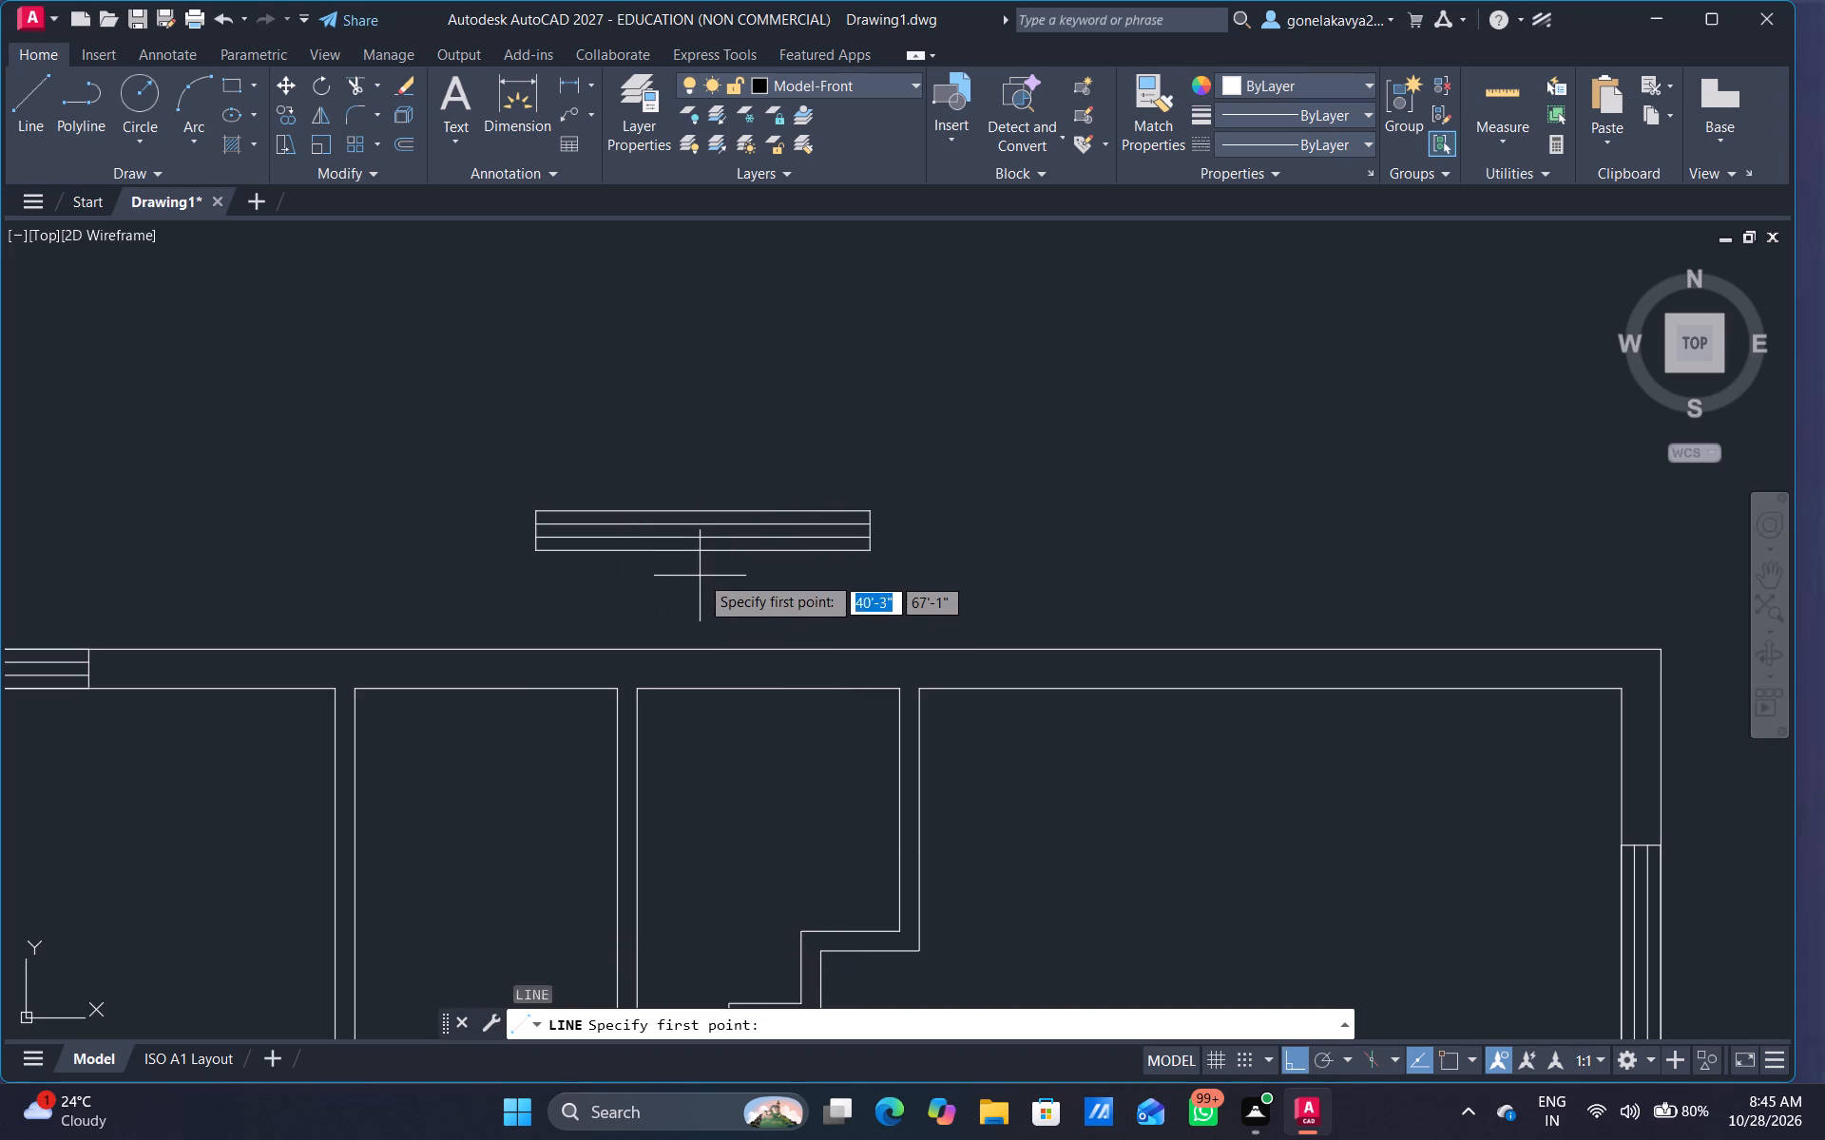
left_click_drag(697, 574, 675, 465)
left_click(672, 457)
key("Escape")
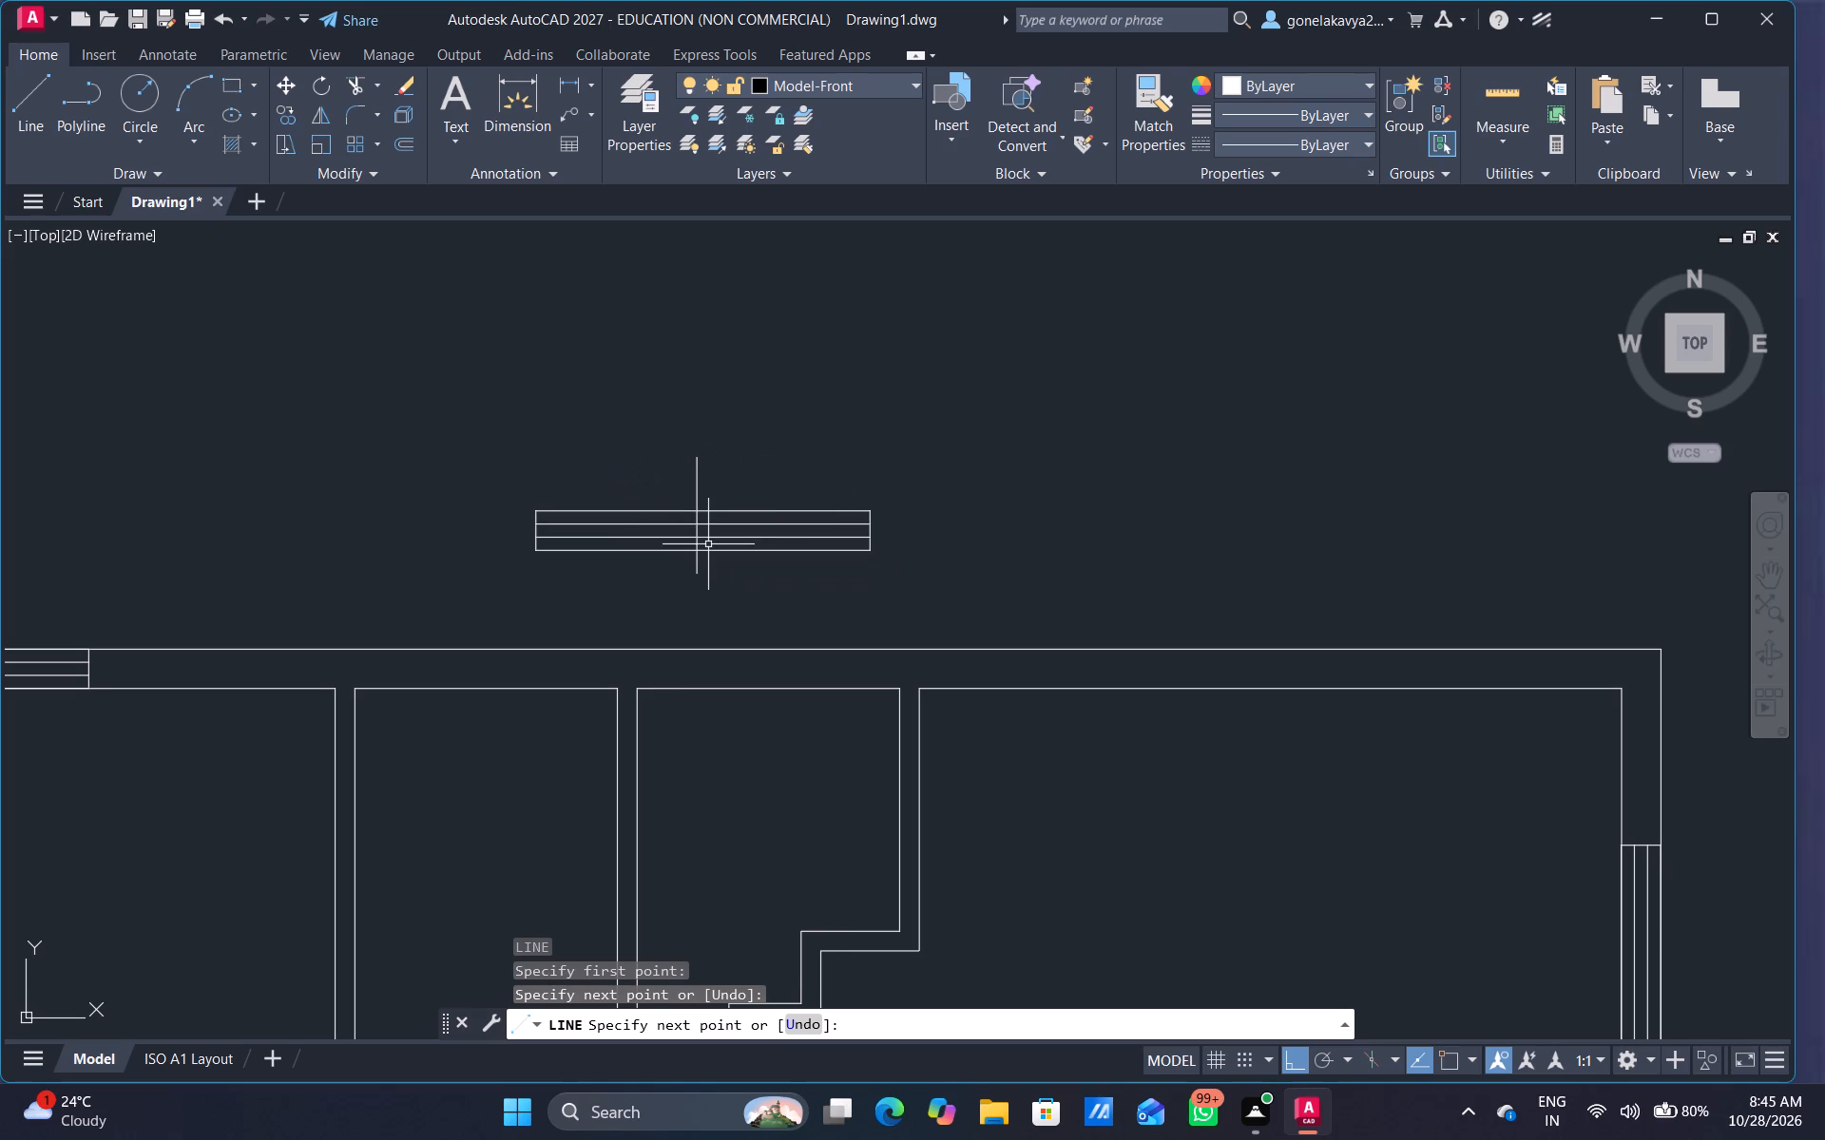
Trim the spare window symbol to its western half, removing the eastern half and the overshooting ends of the dividing line.
key("t")
type("r")
key("space")
scroll(703, 591, "up", 2)
left_click_drag(666, 484, 667, 493)
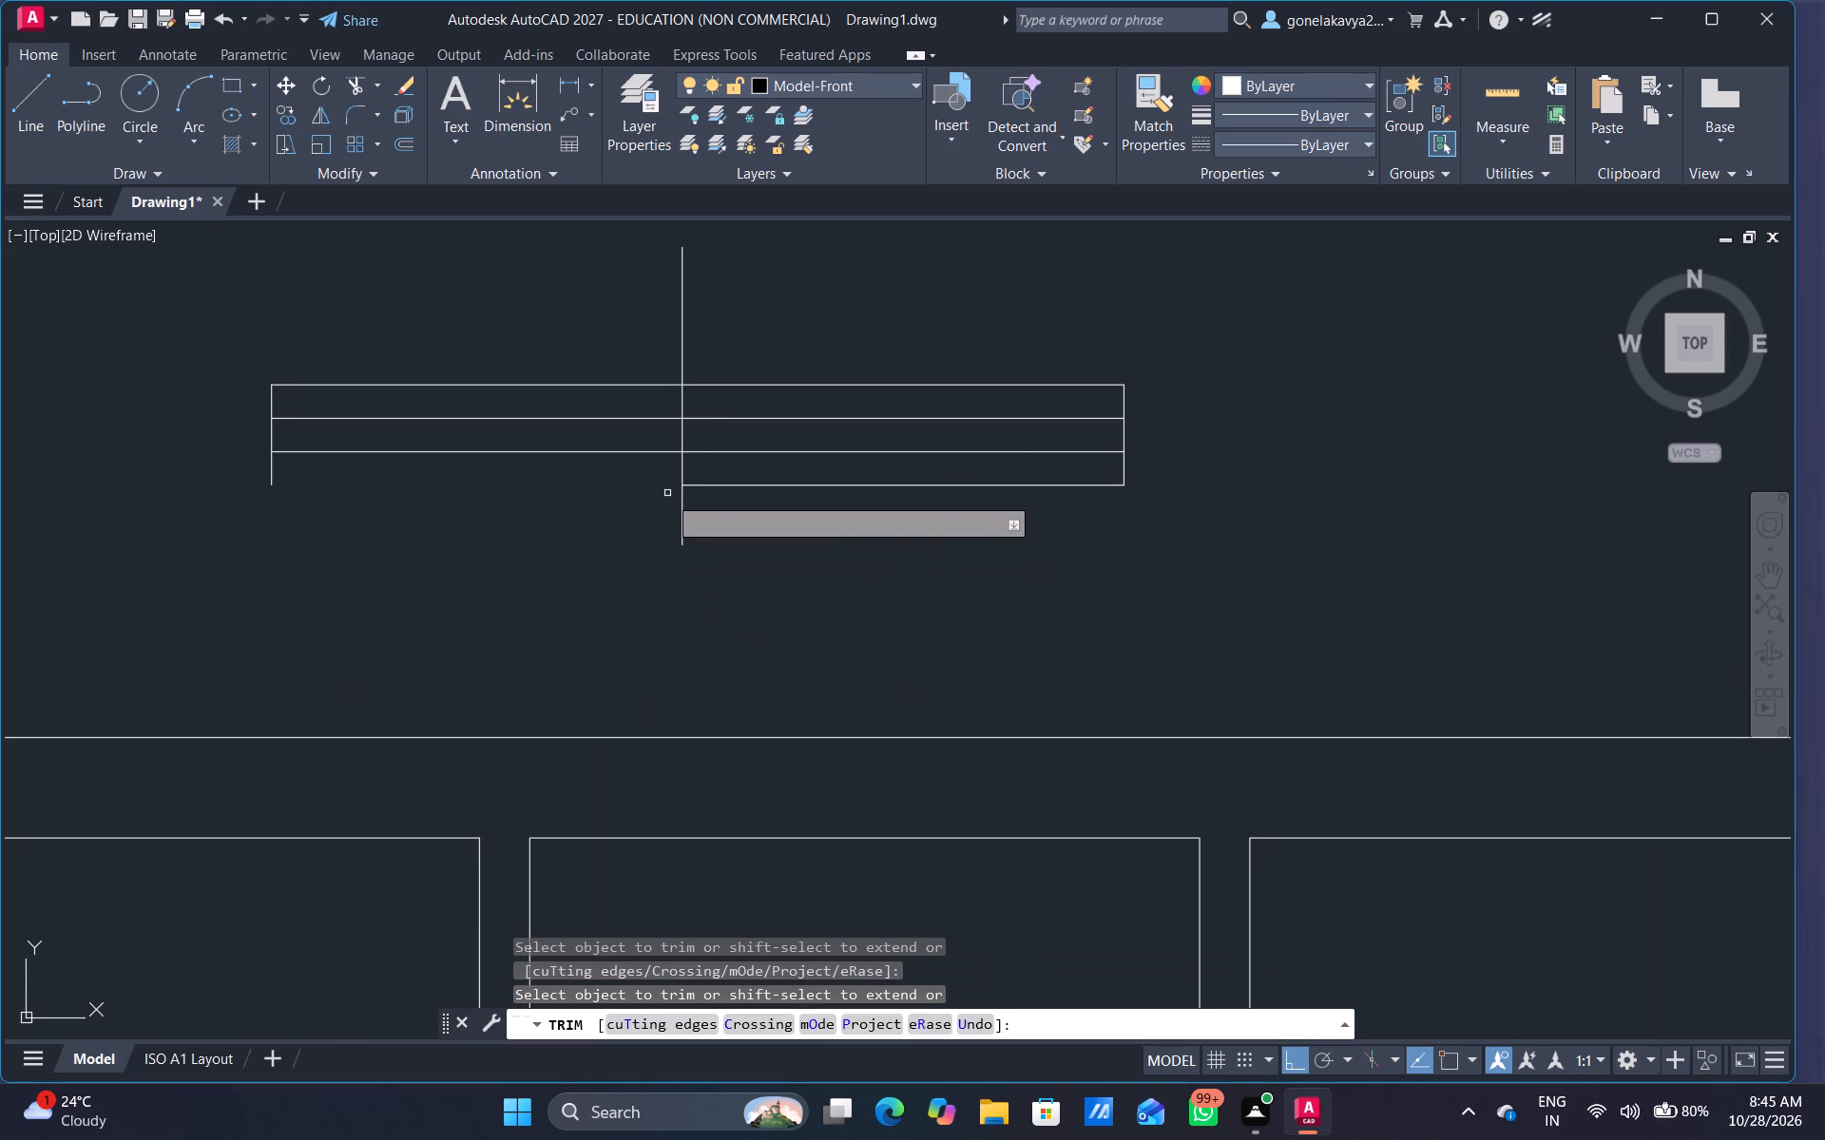
key("ctrl+z")
left_click_drag(684, 475, 717, 497)
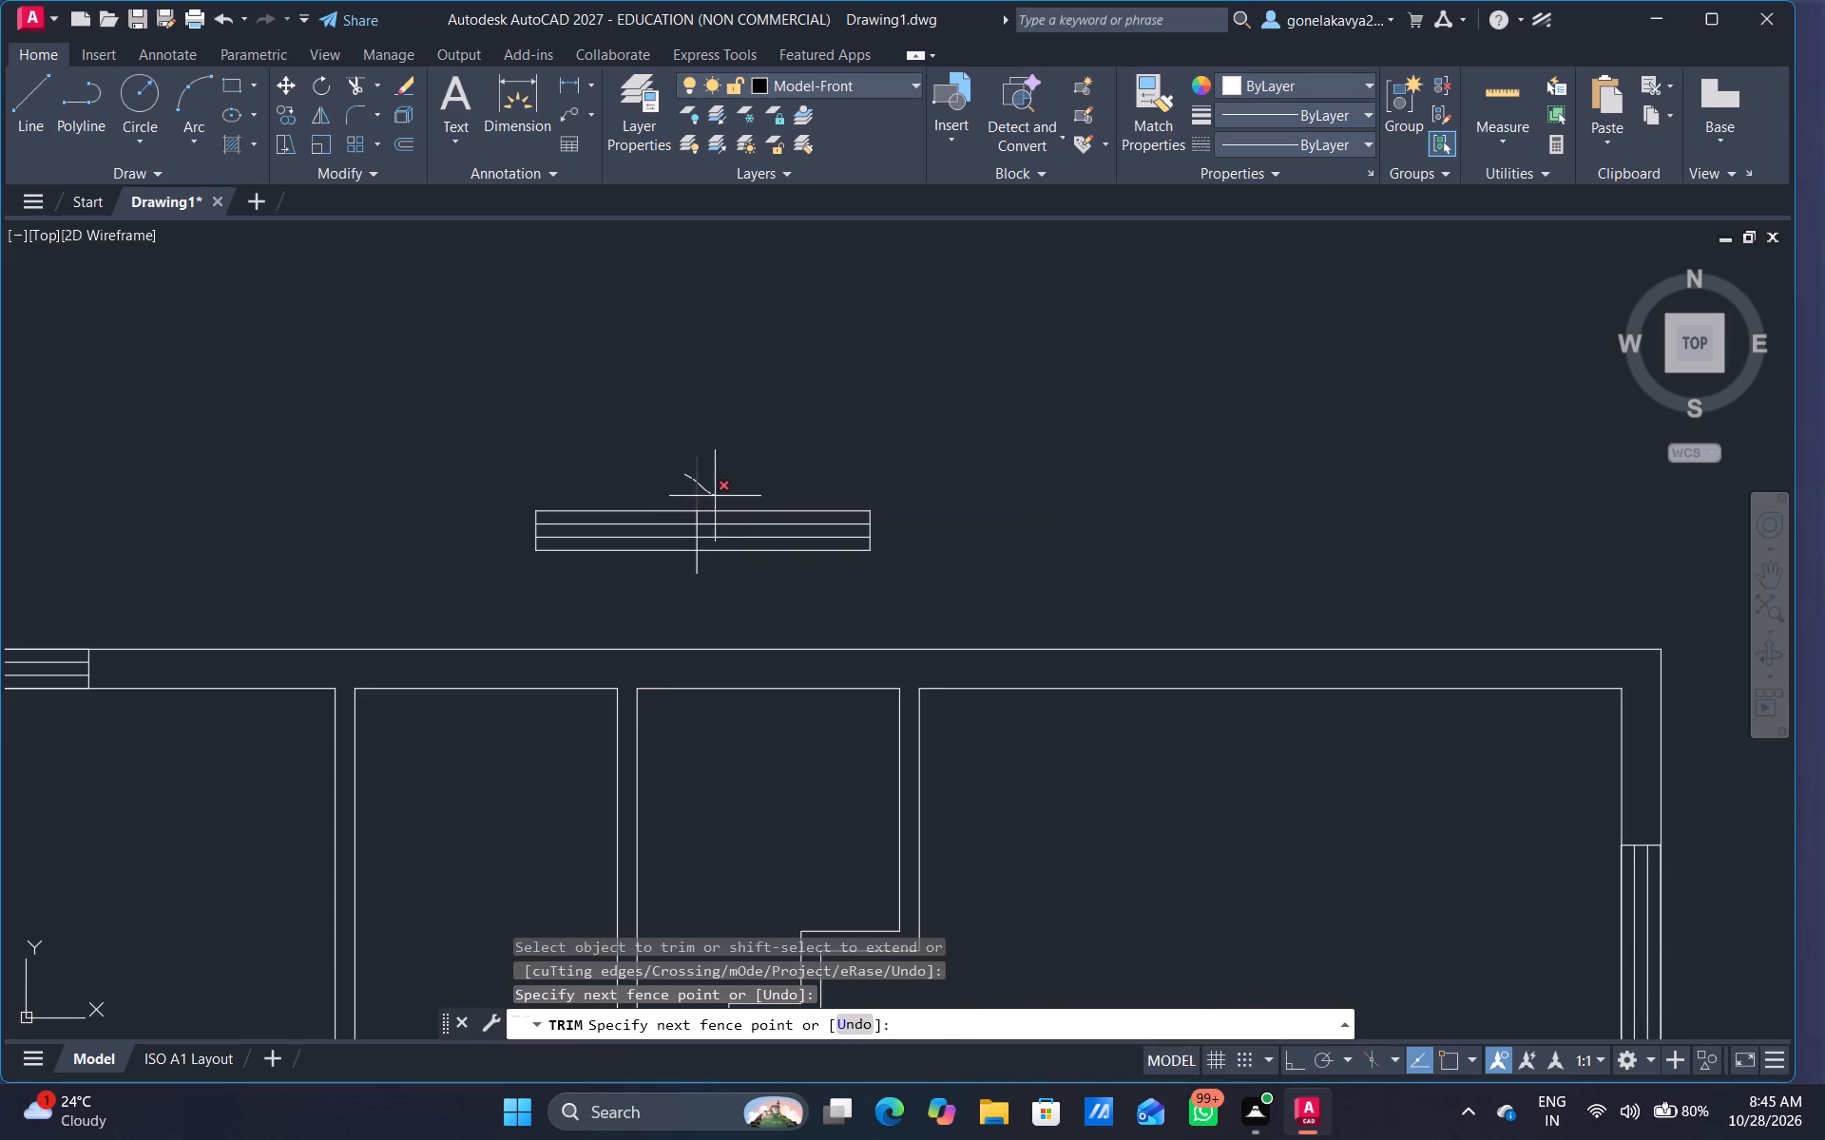
left_click_drag(717, 497, 732, 561)
left_click(699, 555)
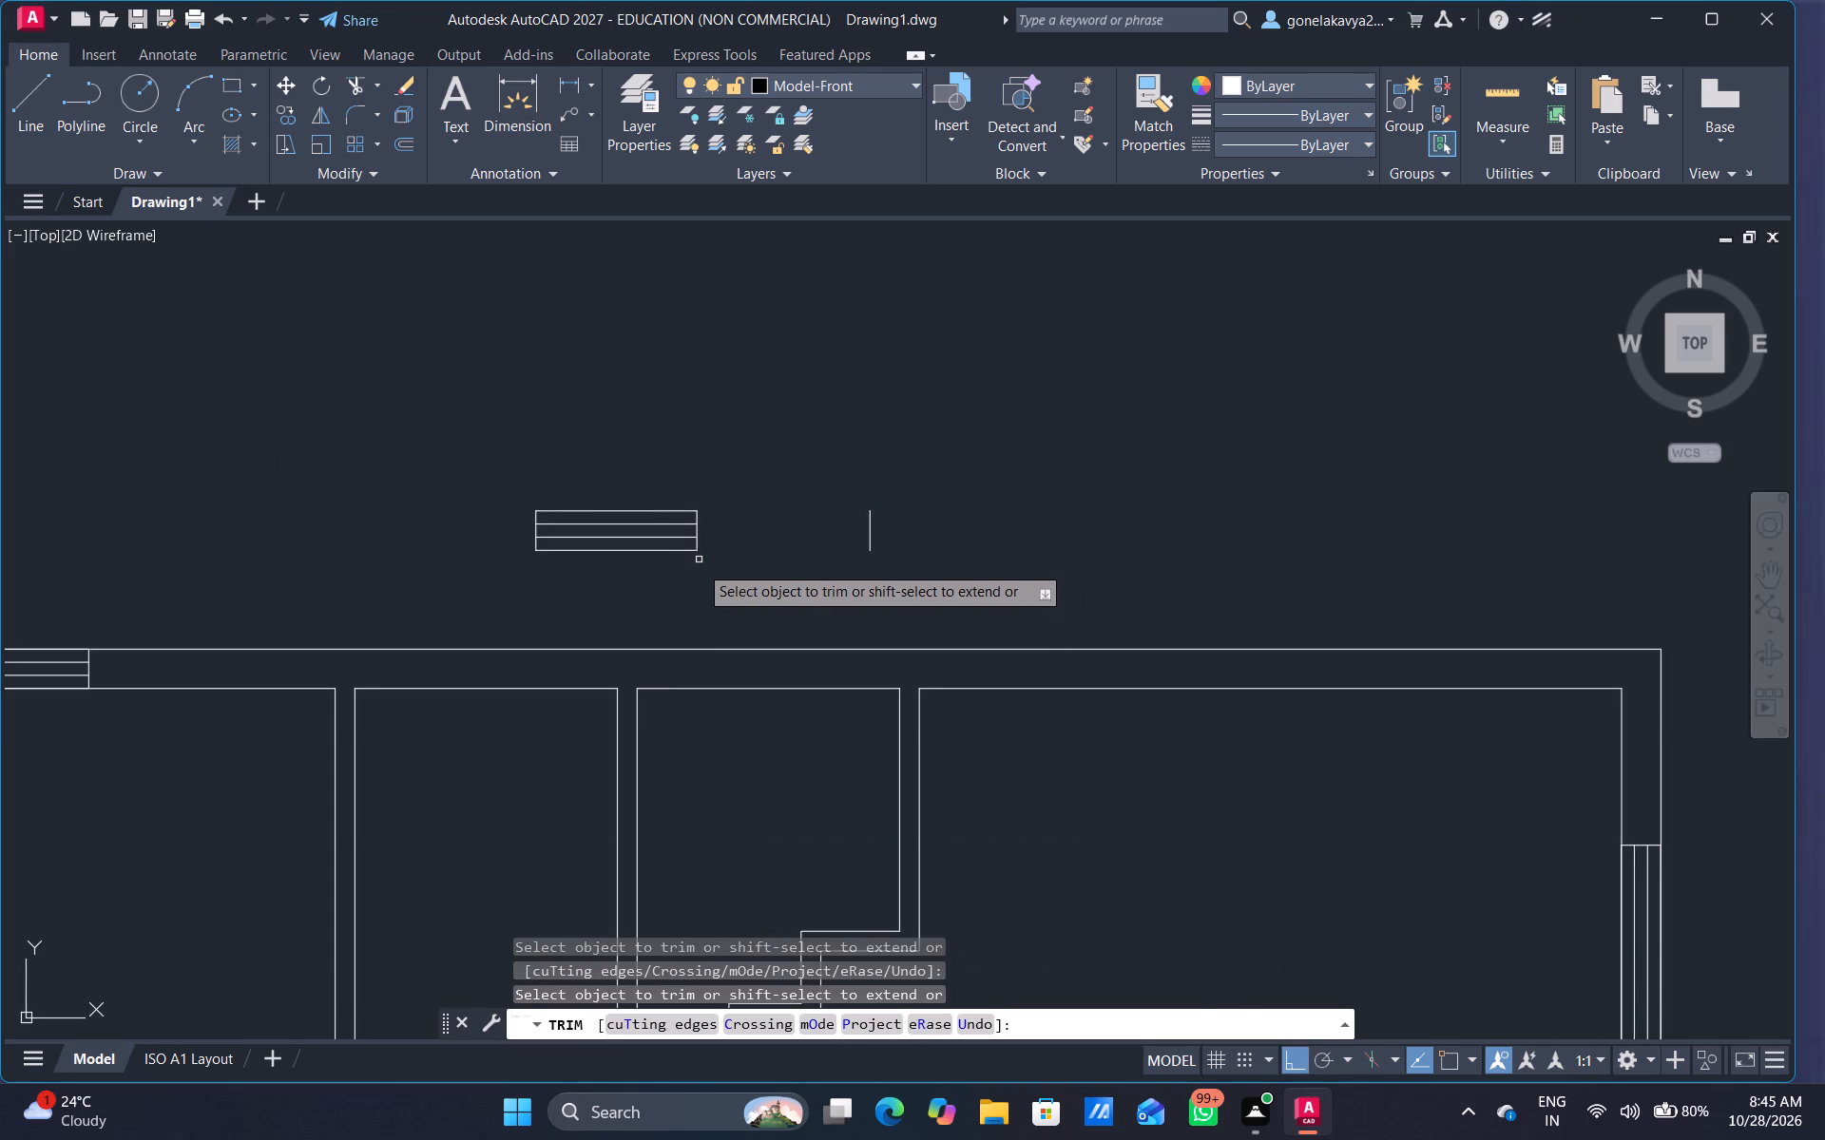
left_click_drag(777, 536, 929, 548)
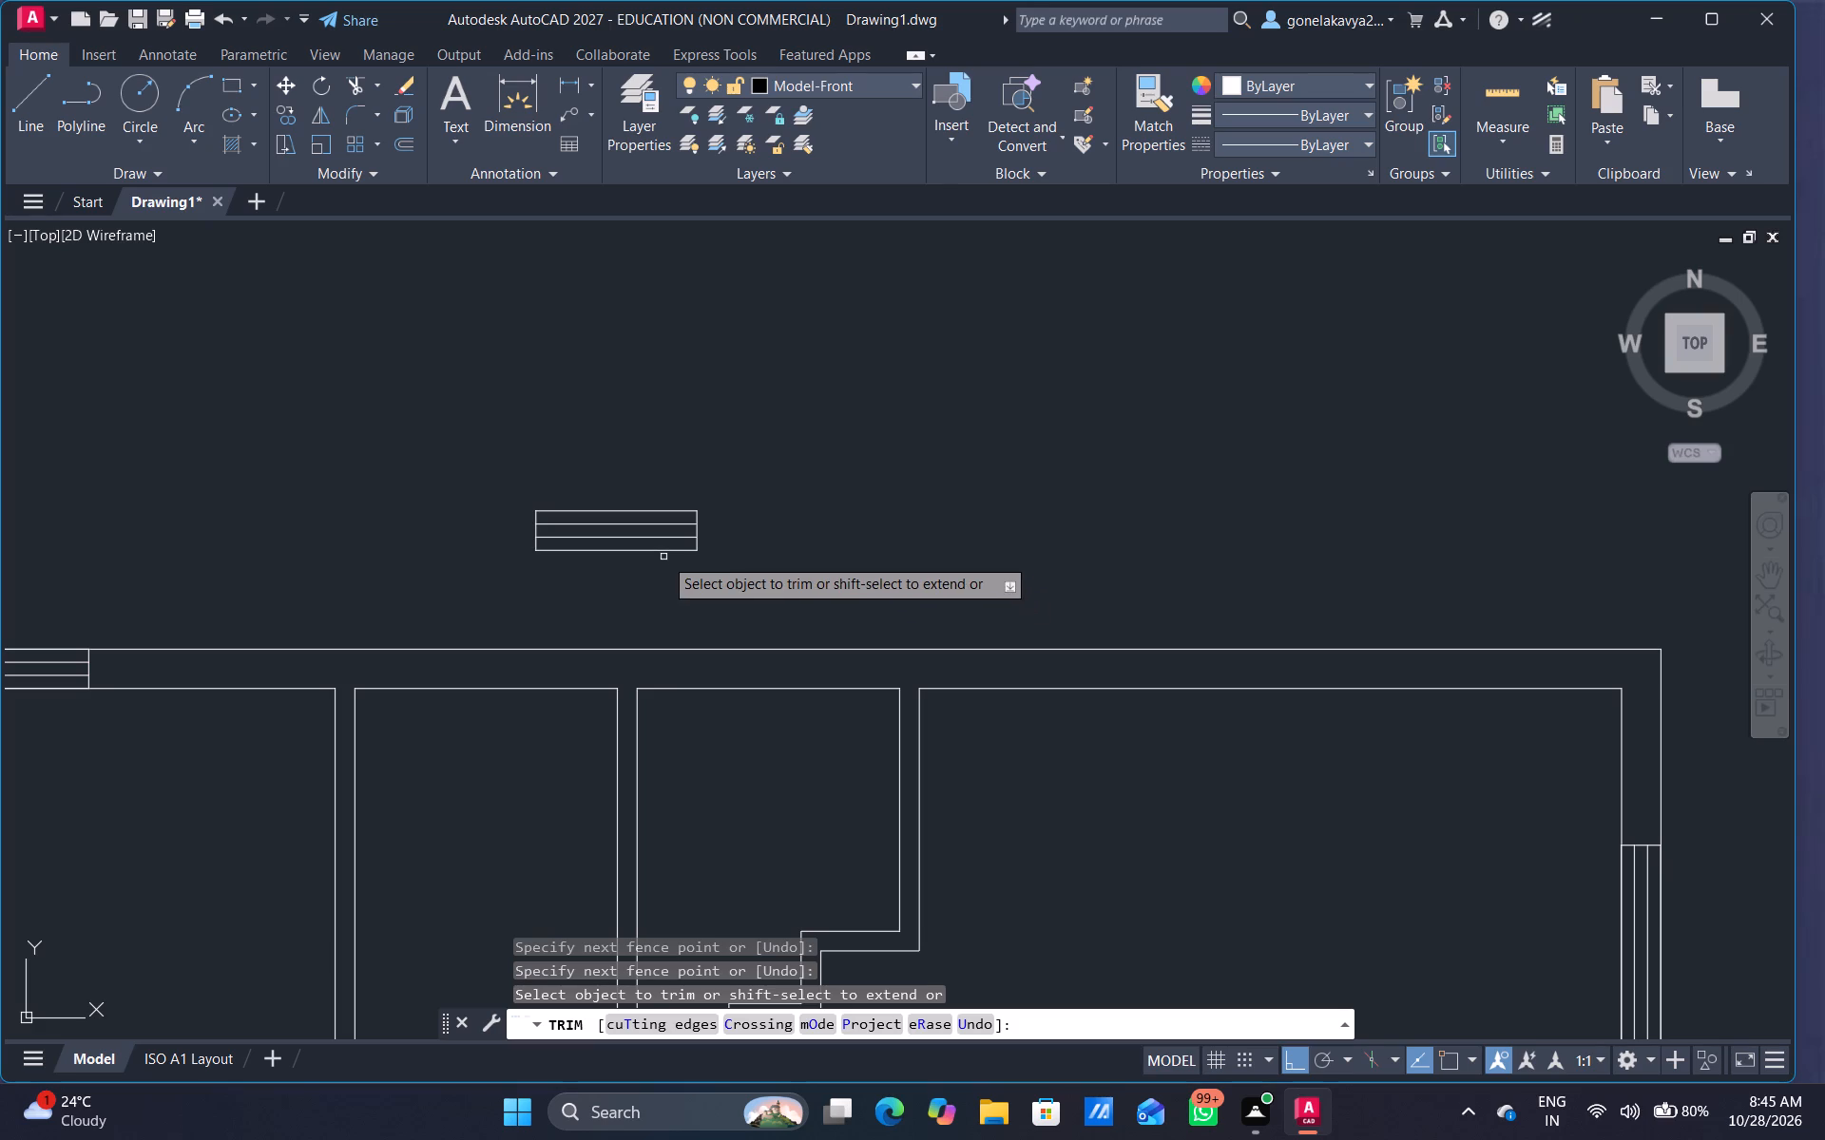
key("Escape")
Copy the half-length window, with Ortho off, into the larger plan's north wall above the narrow room just east of the northwest room.
left_click_drag(719, 560, 892, 477)
right_click(764, 516)
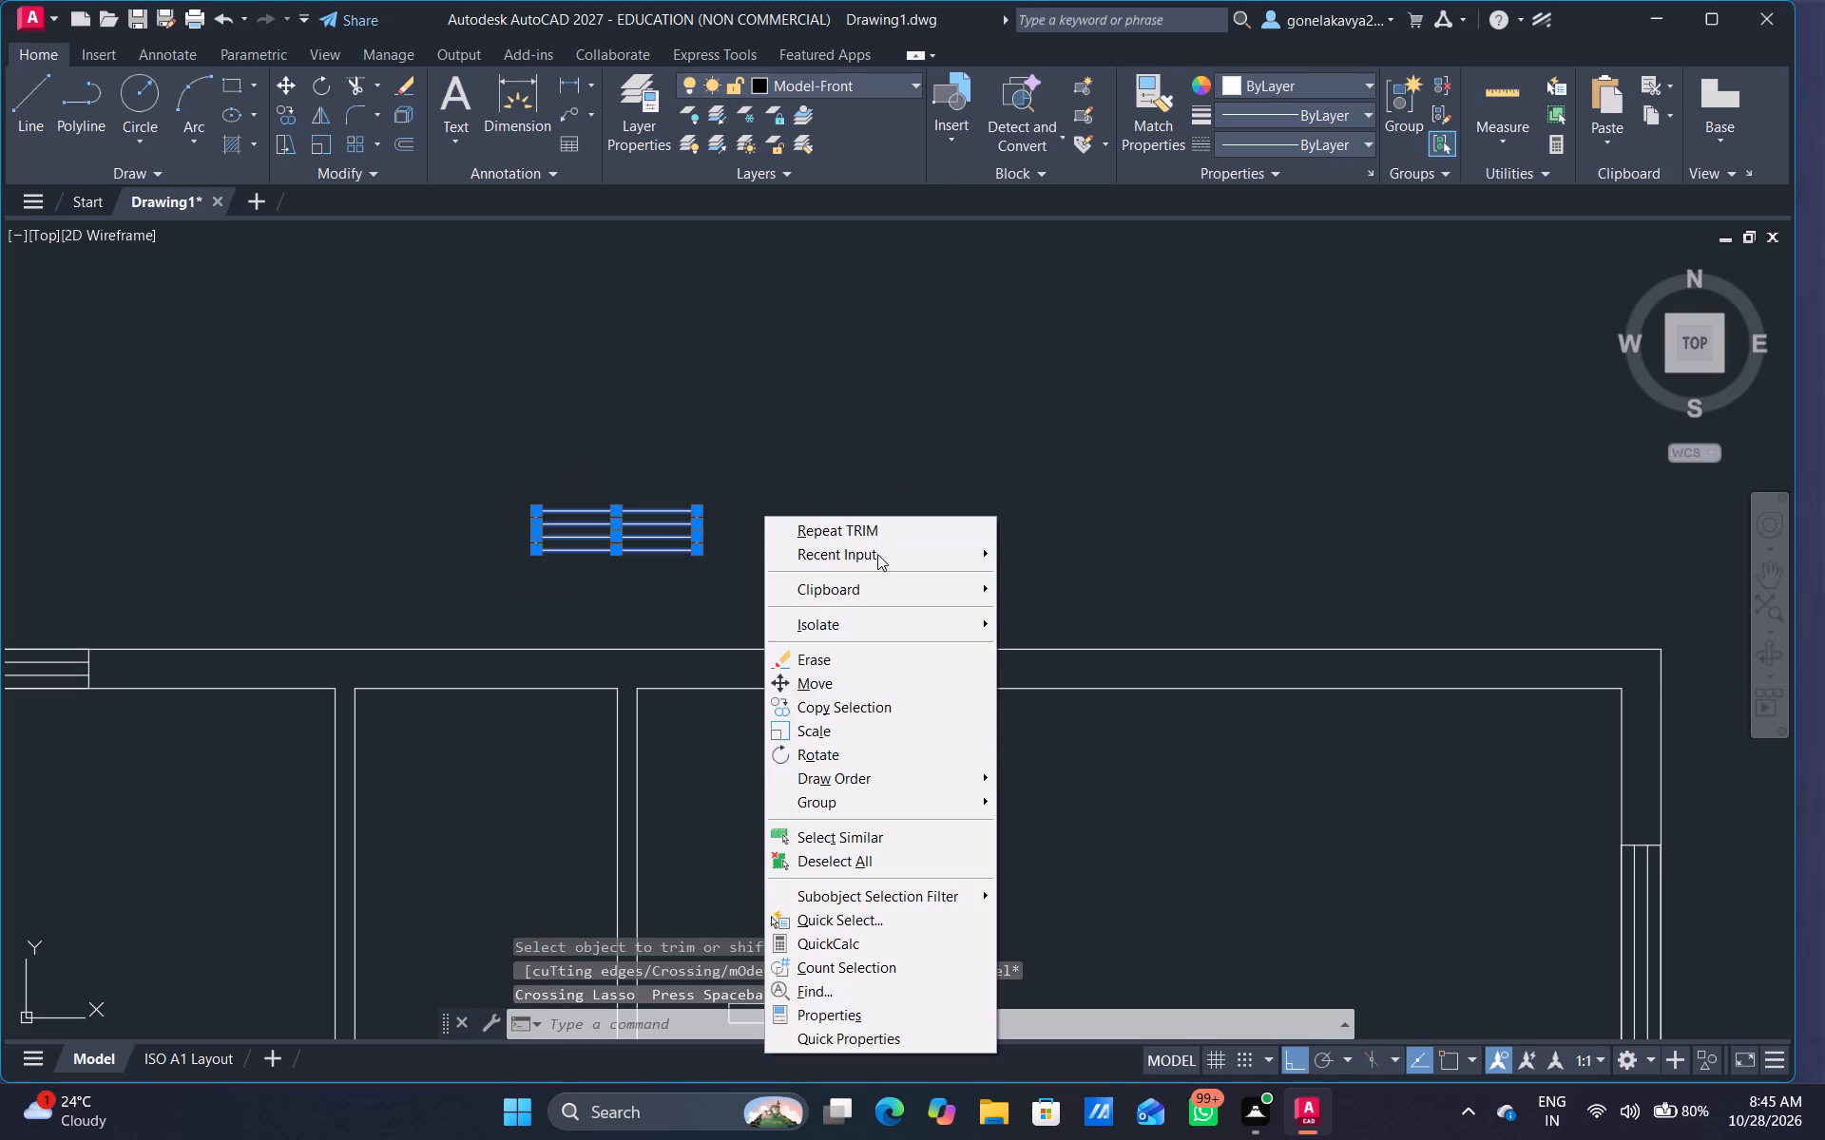
left_click(876, 707)
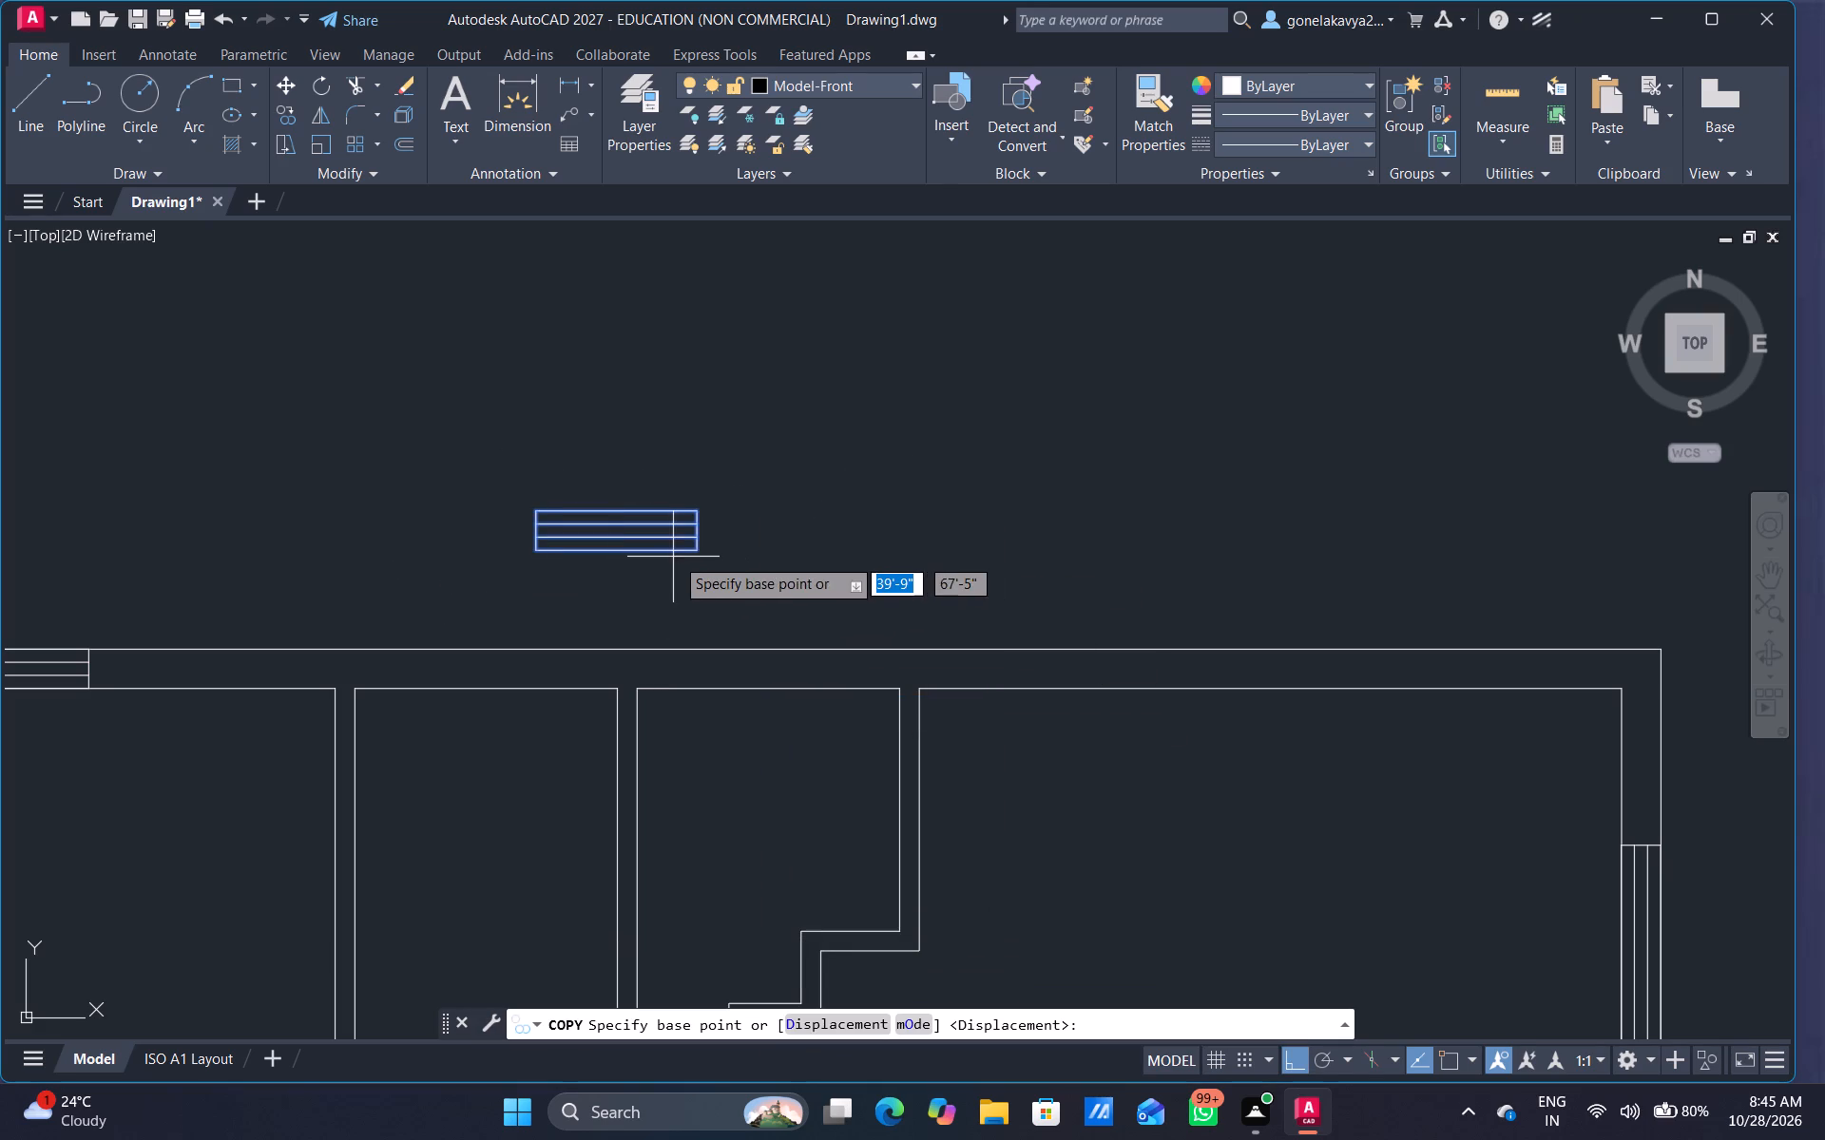
left_click(706, 561)
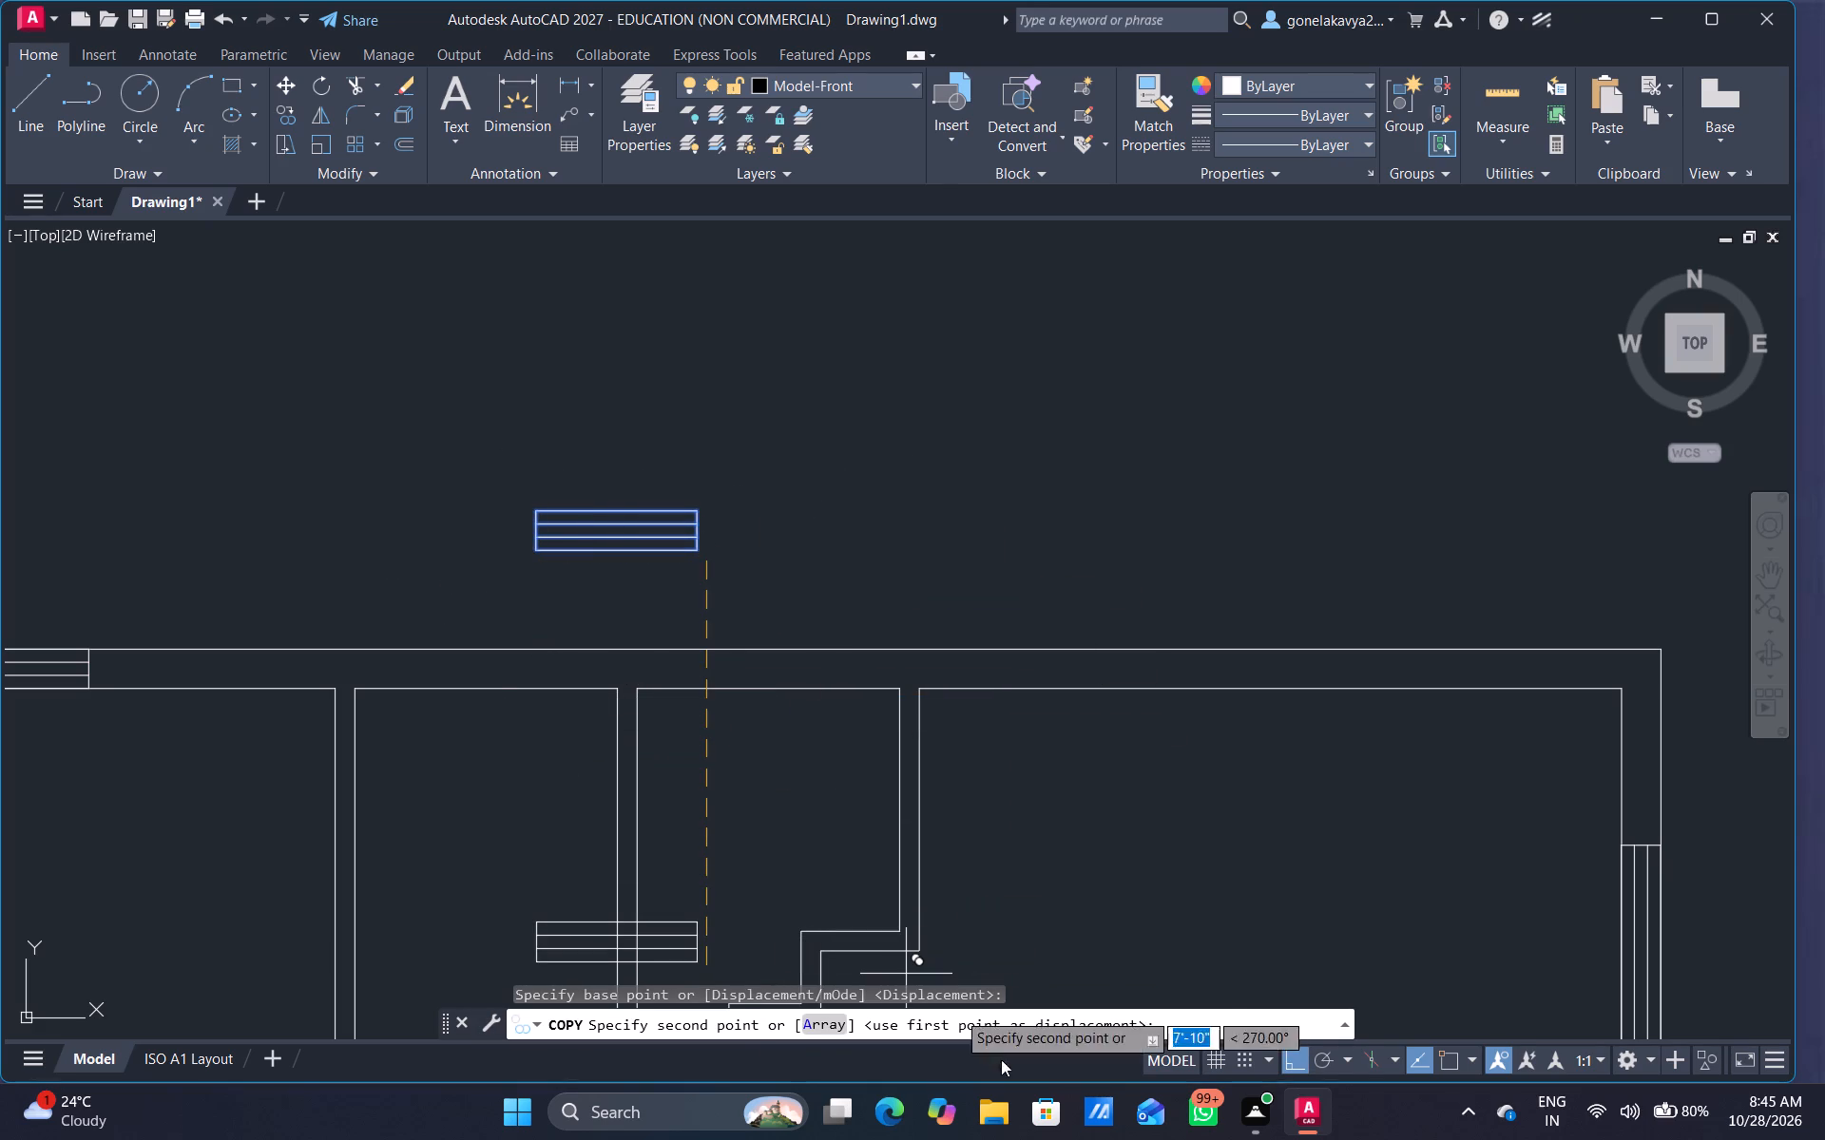
left_click(1304, 1065)
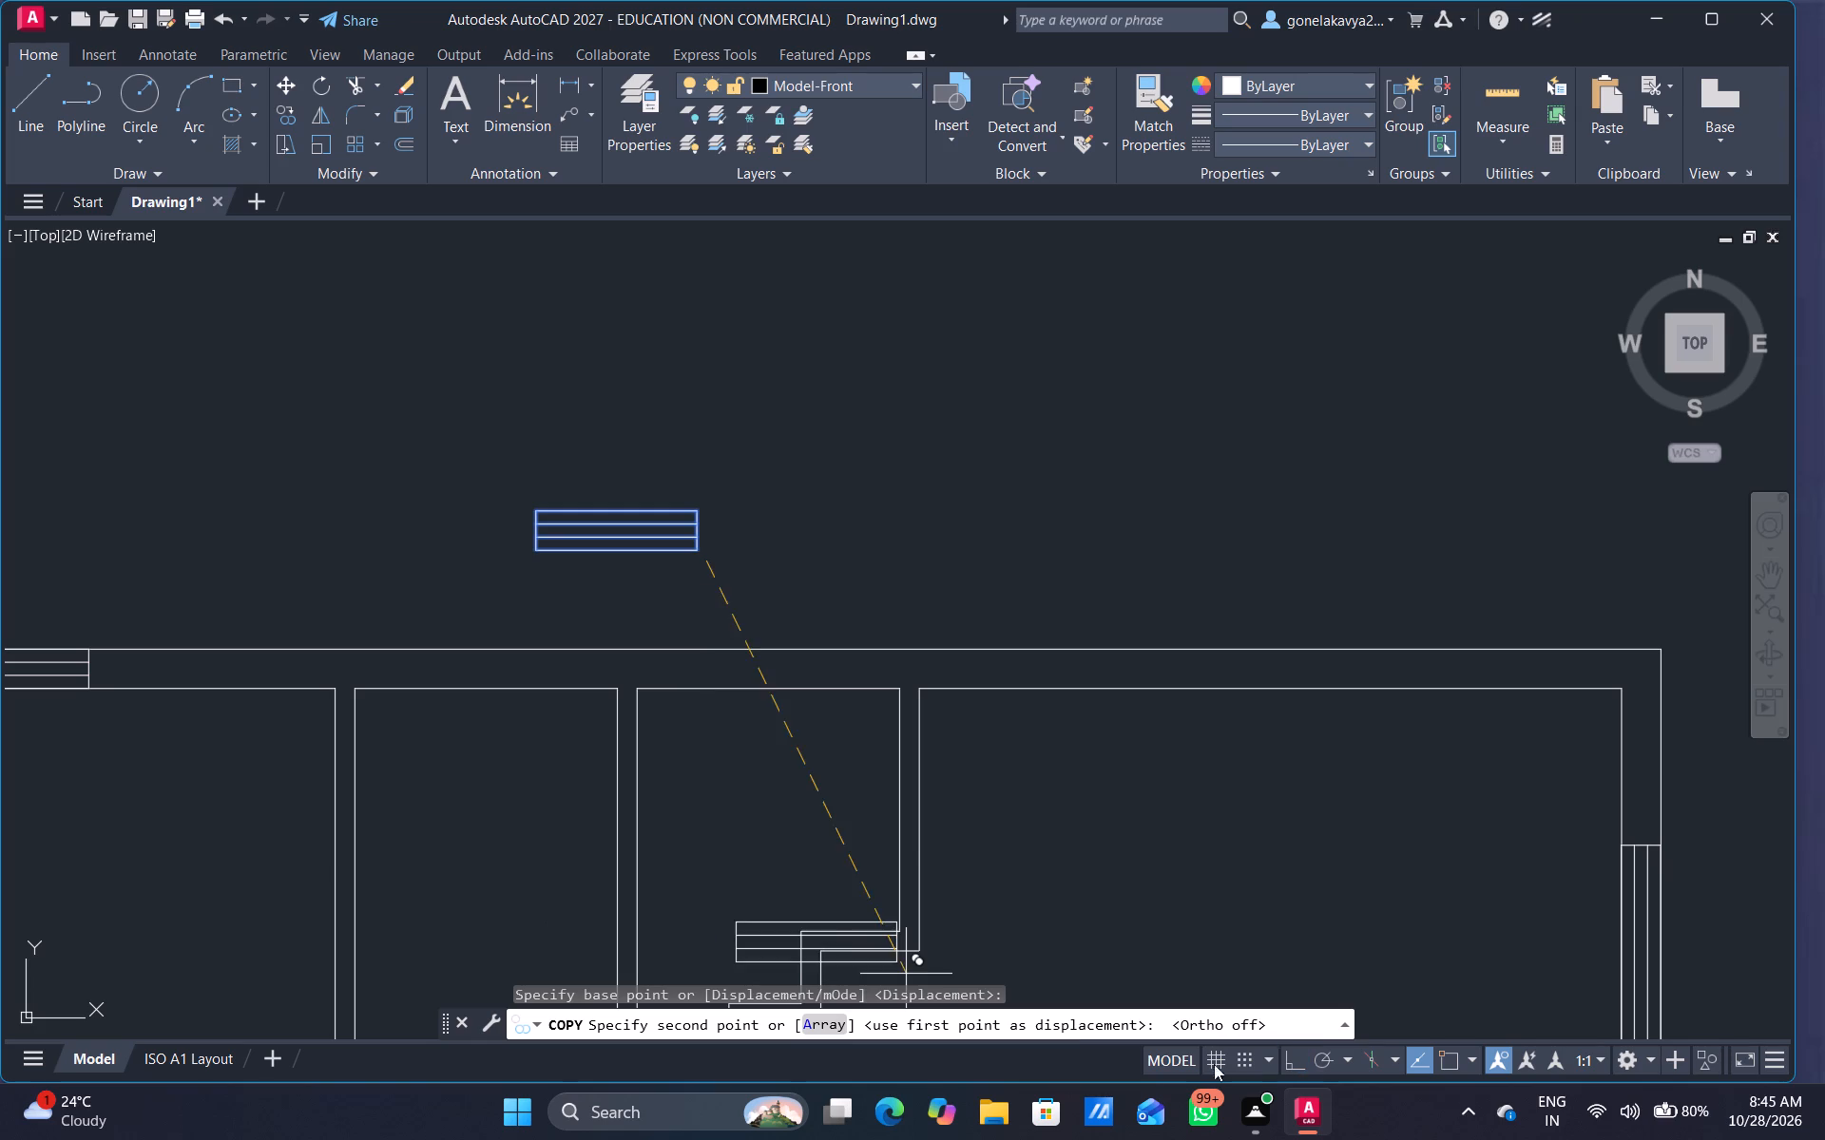
scroll(596, 670, "up", 3)
middle_click_drag(567, 788, 640, 788)
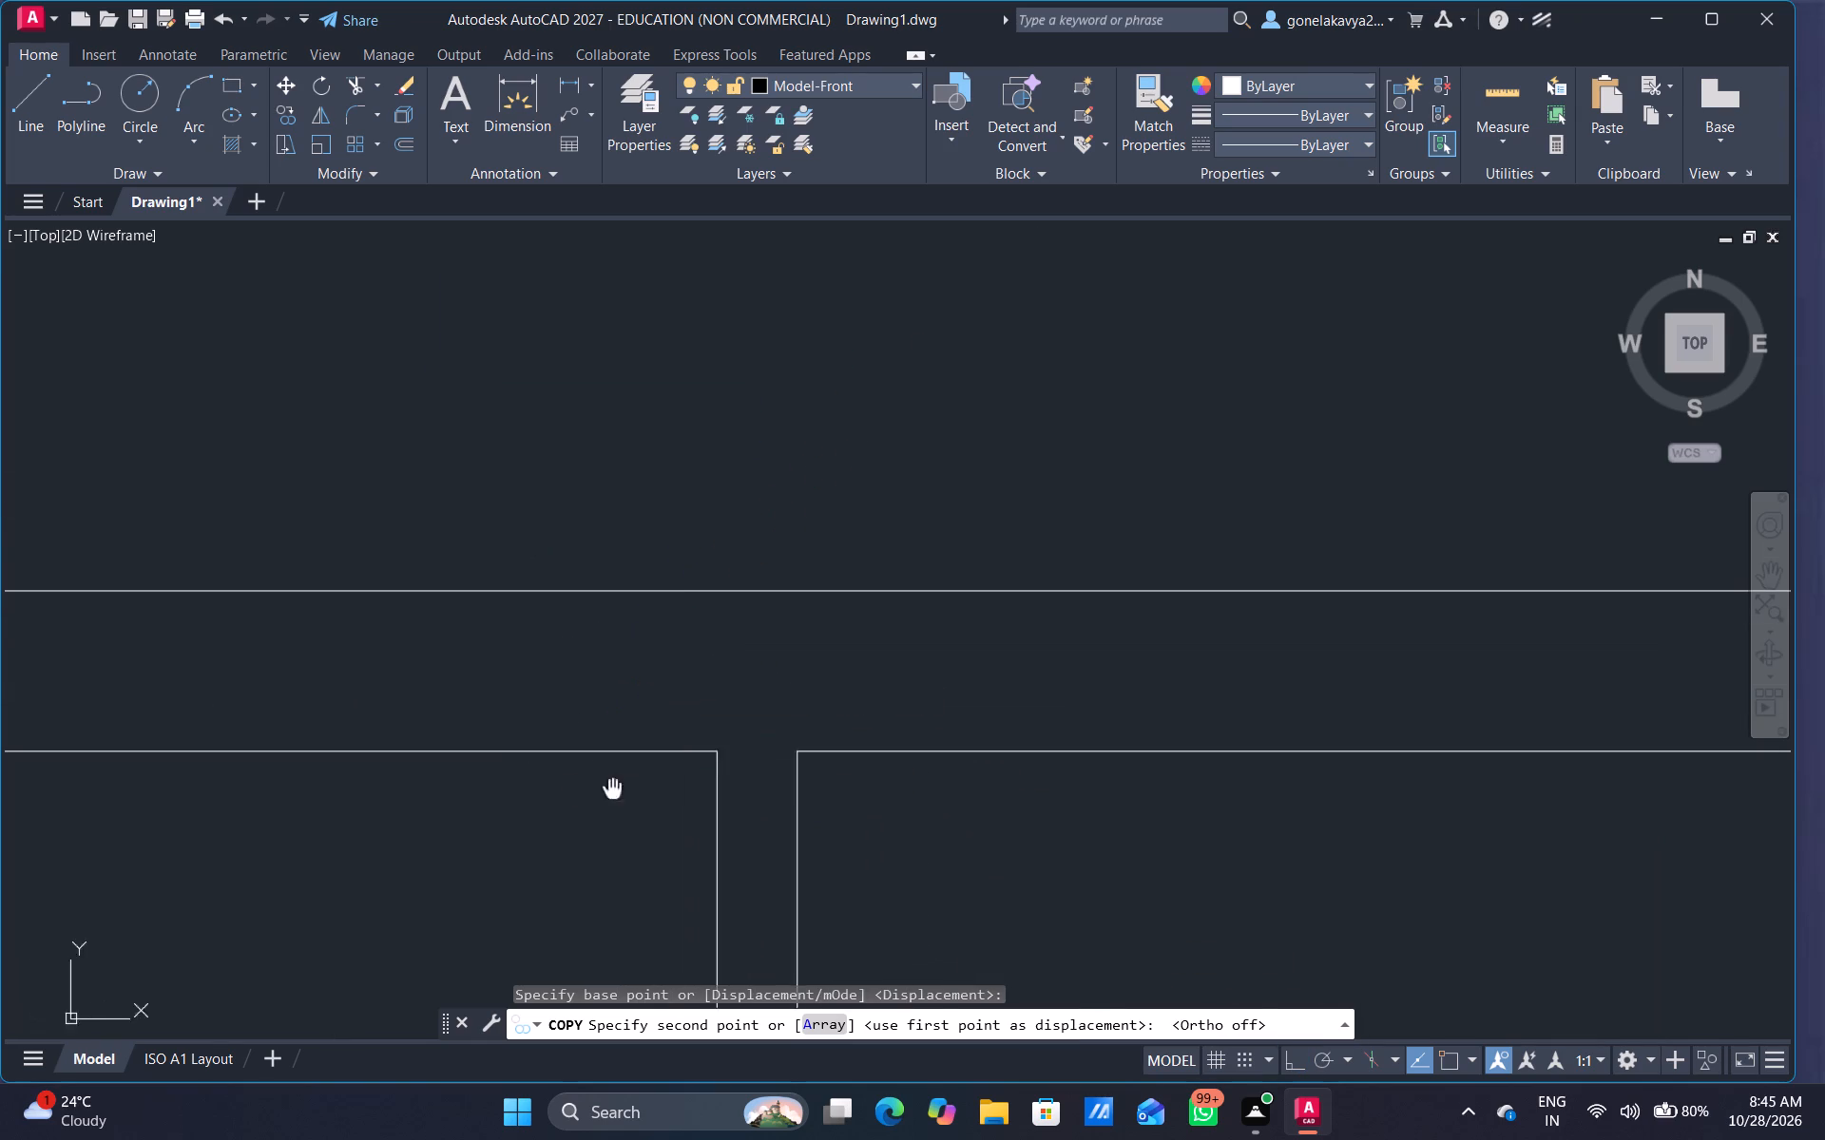
middle_click_drag(640, 788, 1139, 706)
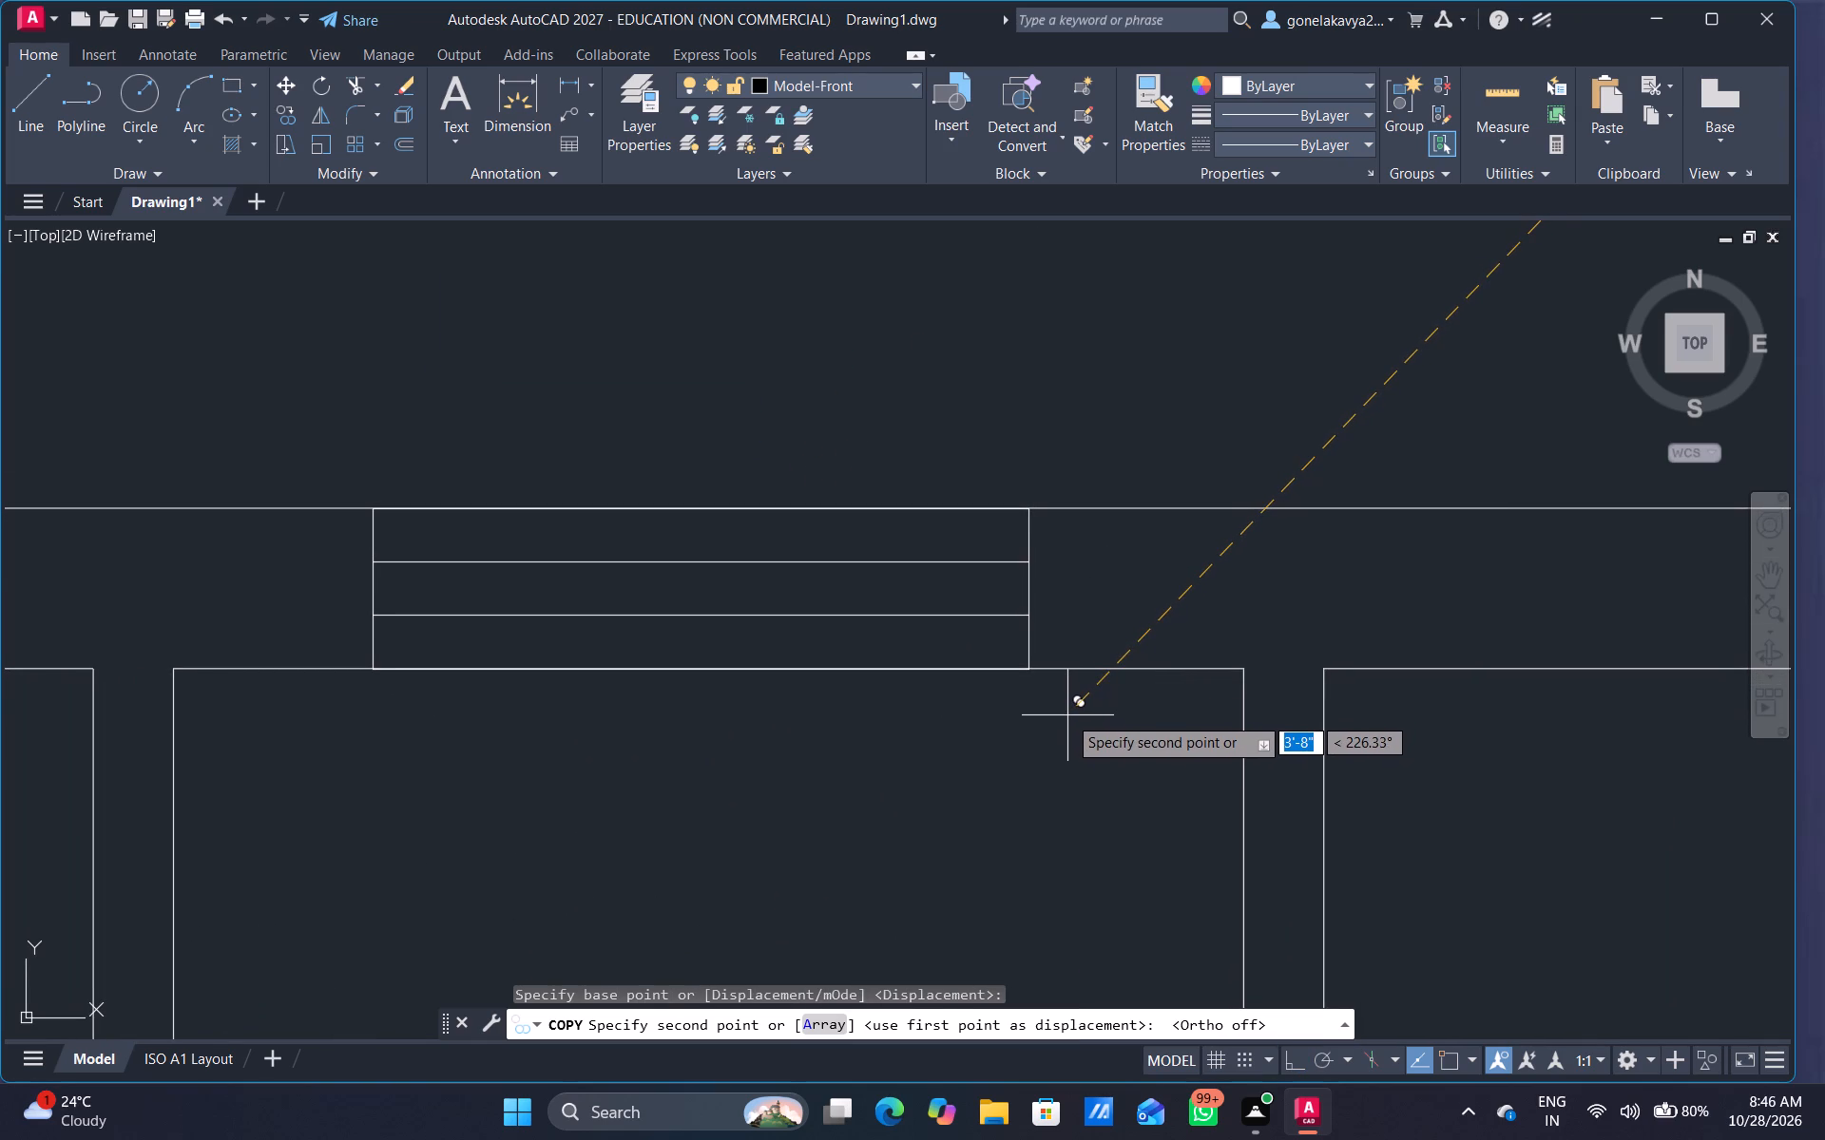
left_click(1067, 715)
Place another half-length window copy in the north wall above the next narrow room east, the one with the stepped wall.
scroll(1320, 788, "down", 3)
middle_click_drag(1506, 853, 1009, 777)
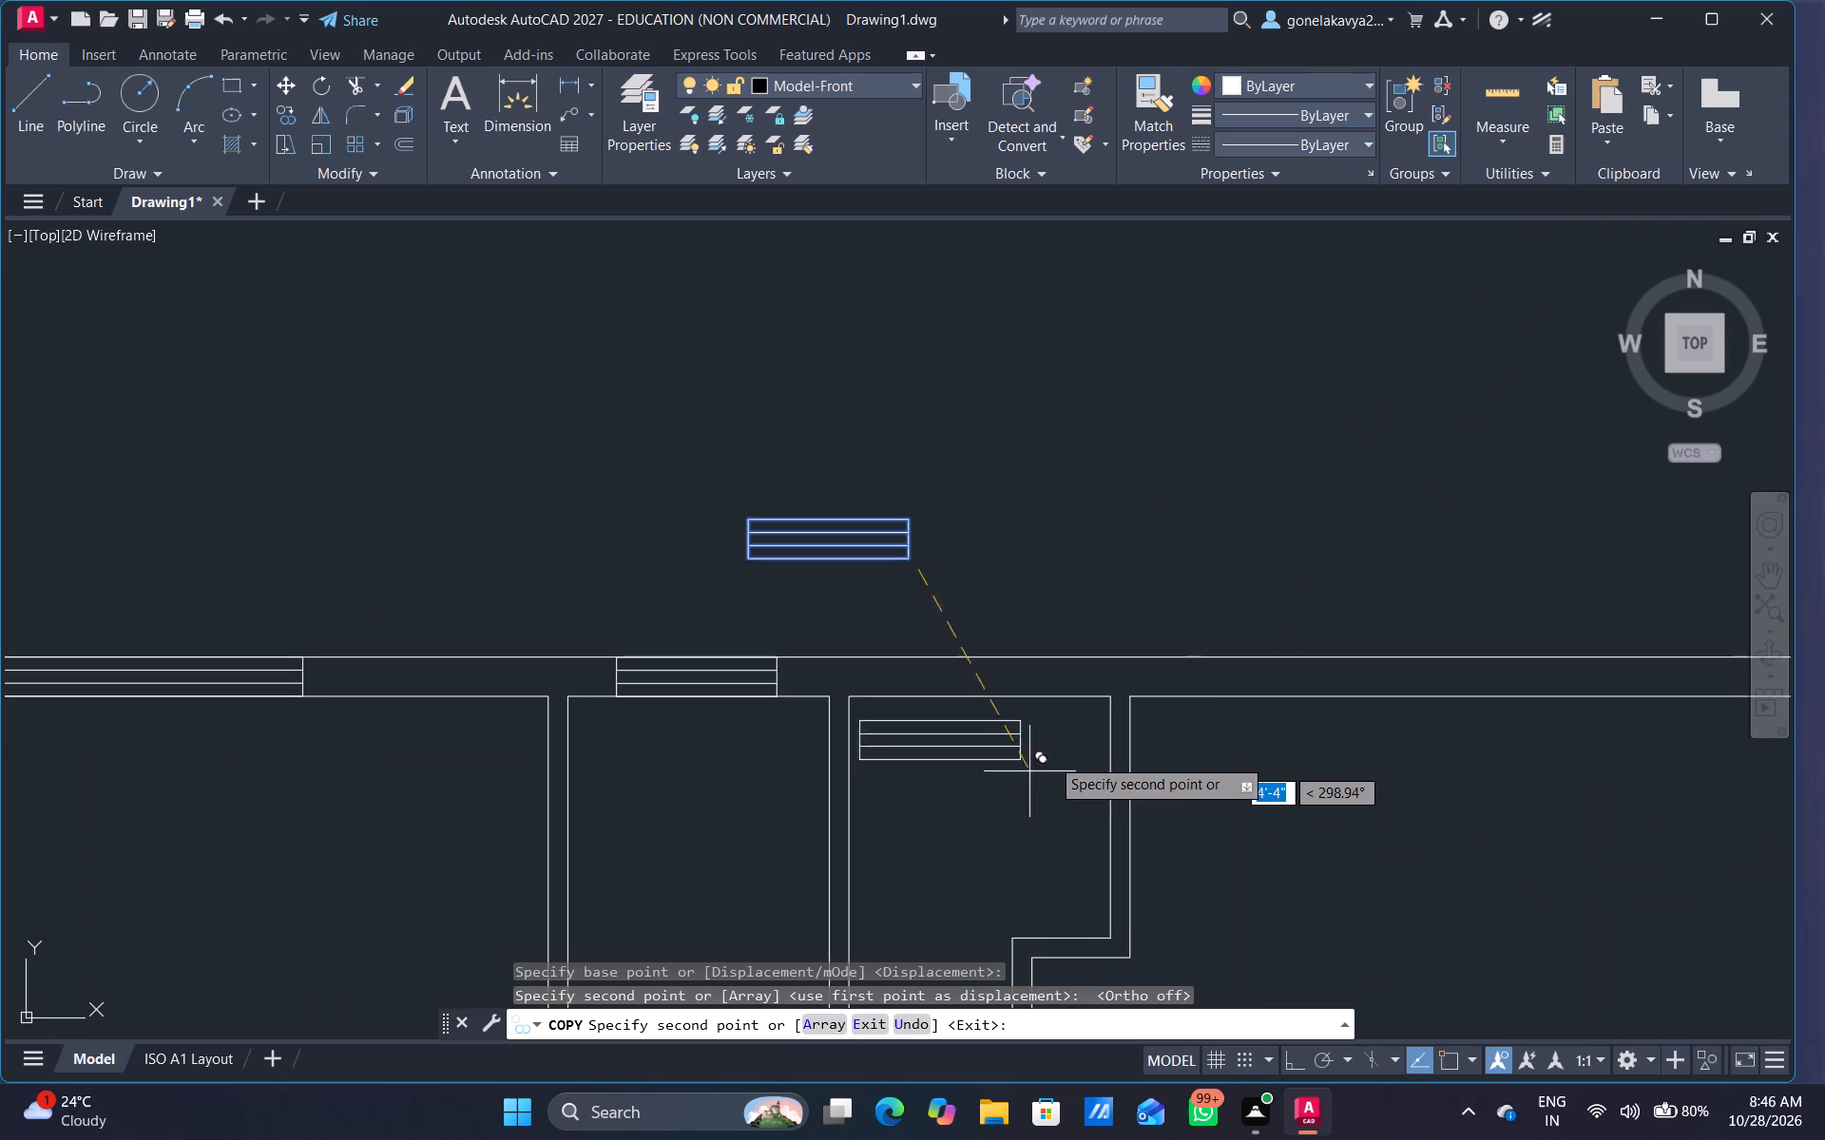
scroll(1086, 692, "up", 3)
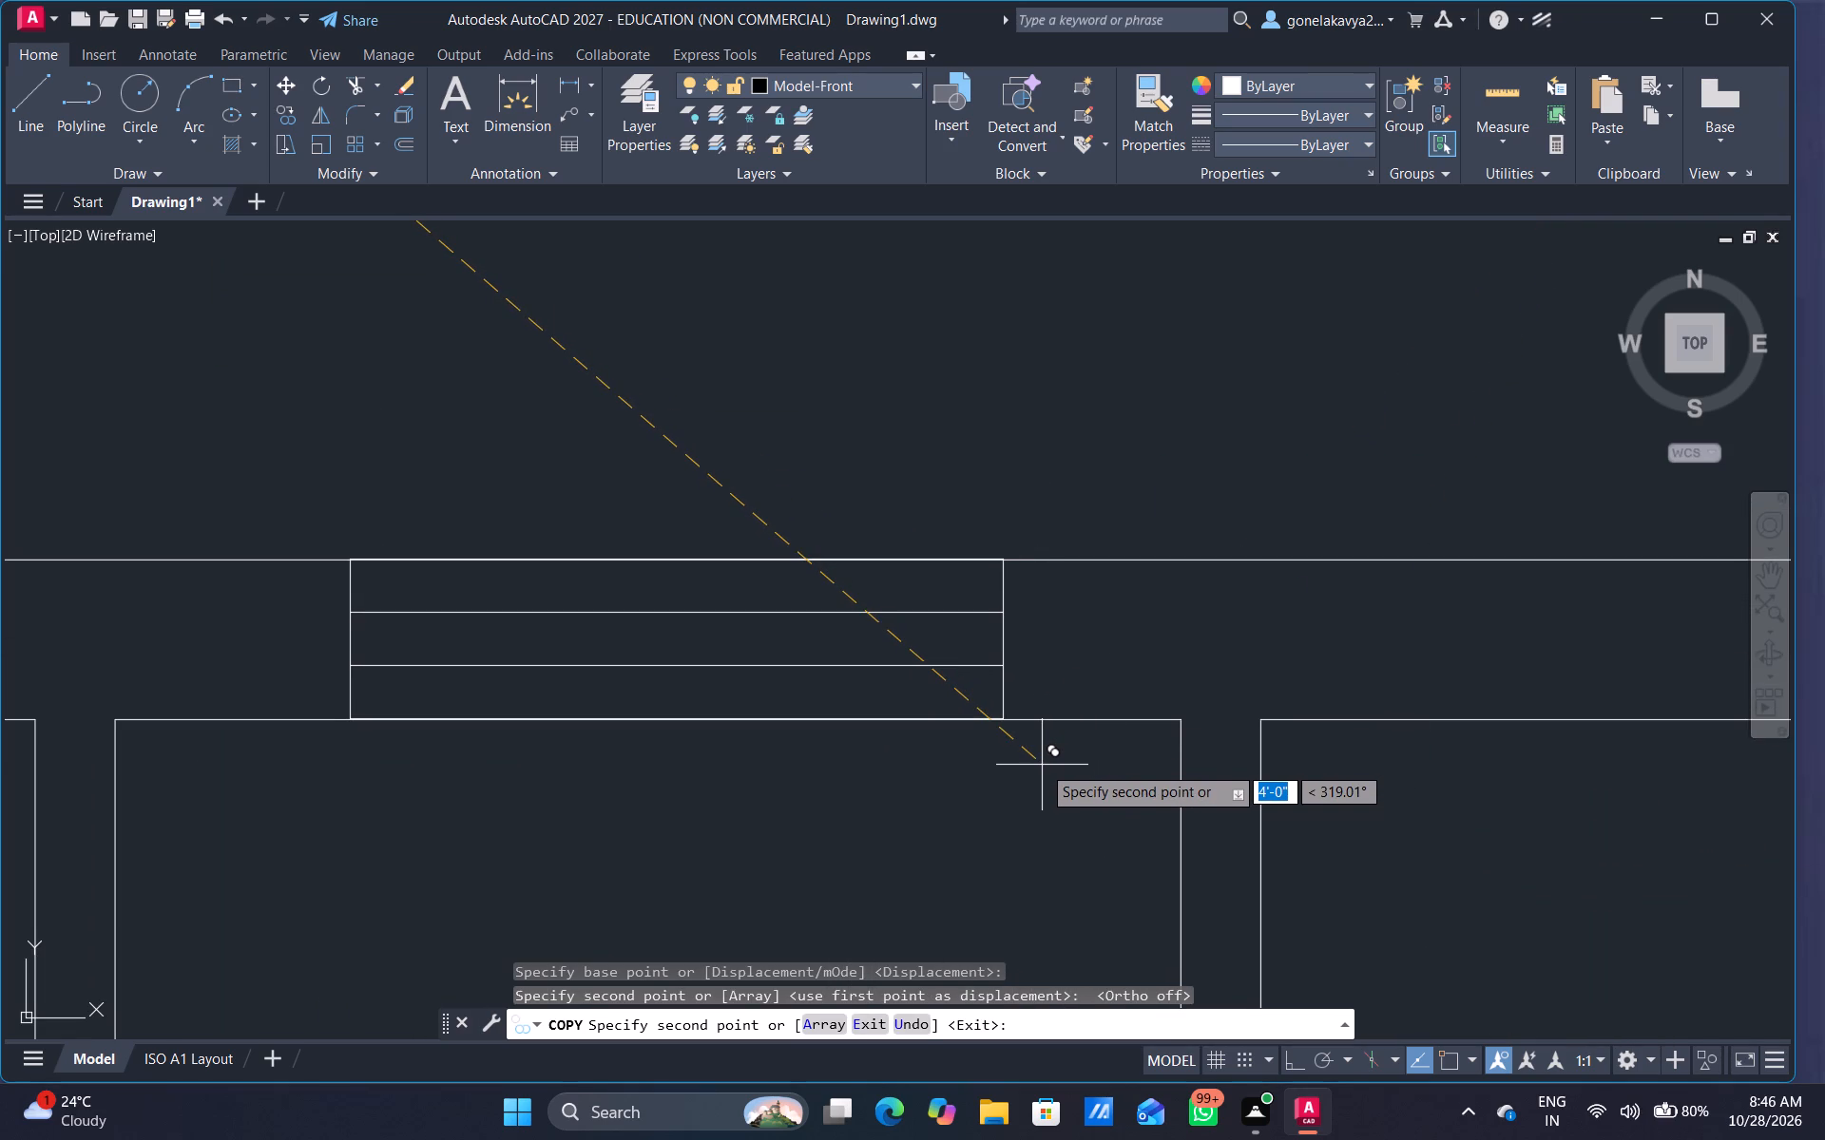
left_click(1042, 765)
Place another half-length window copy in the larger plan's north wall, roughly midway along the northeast room.
scroll(1362, 848, "down", 3)
middle_click_drag(1589, 909, 1039, 871)
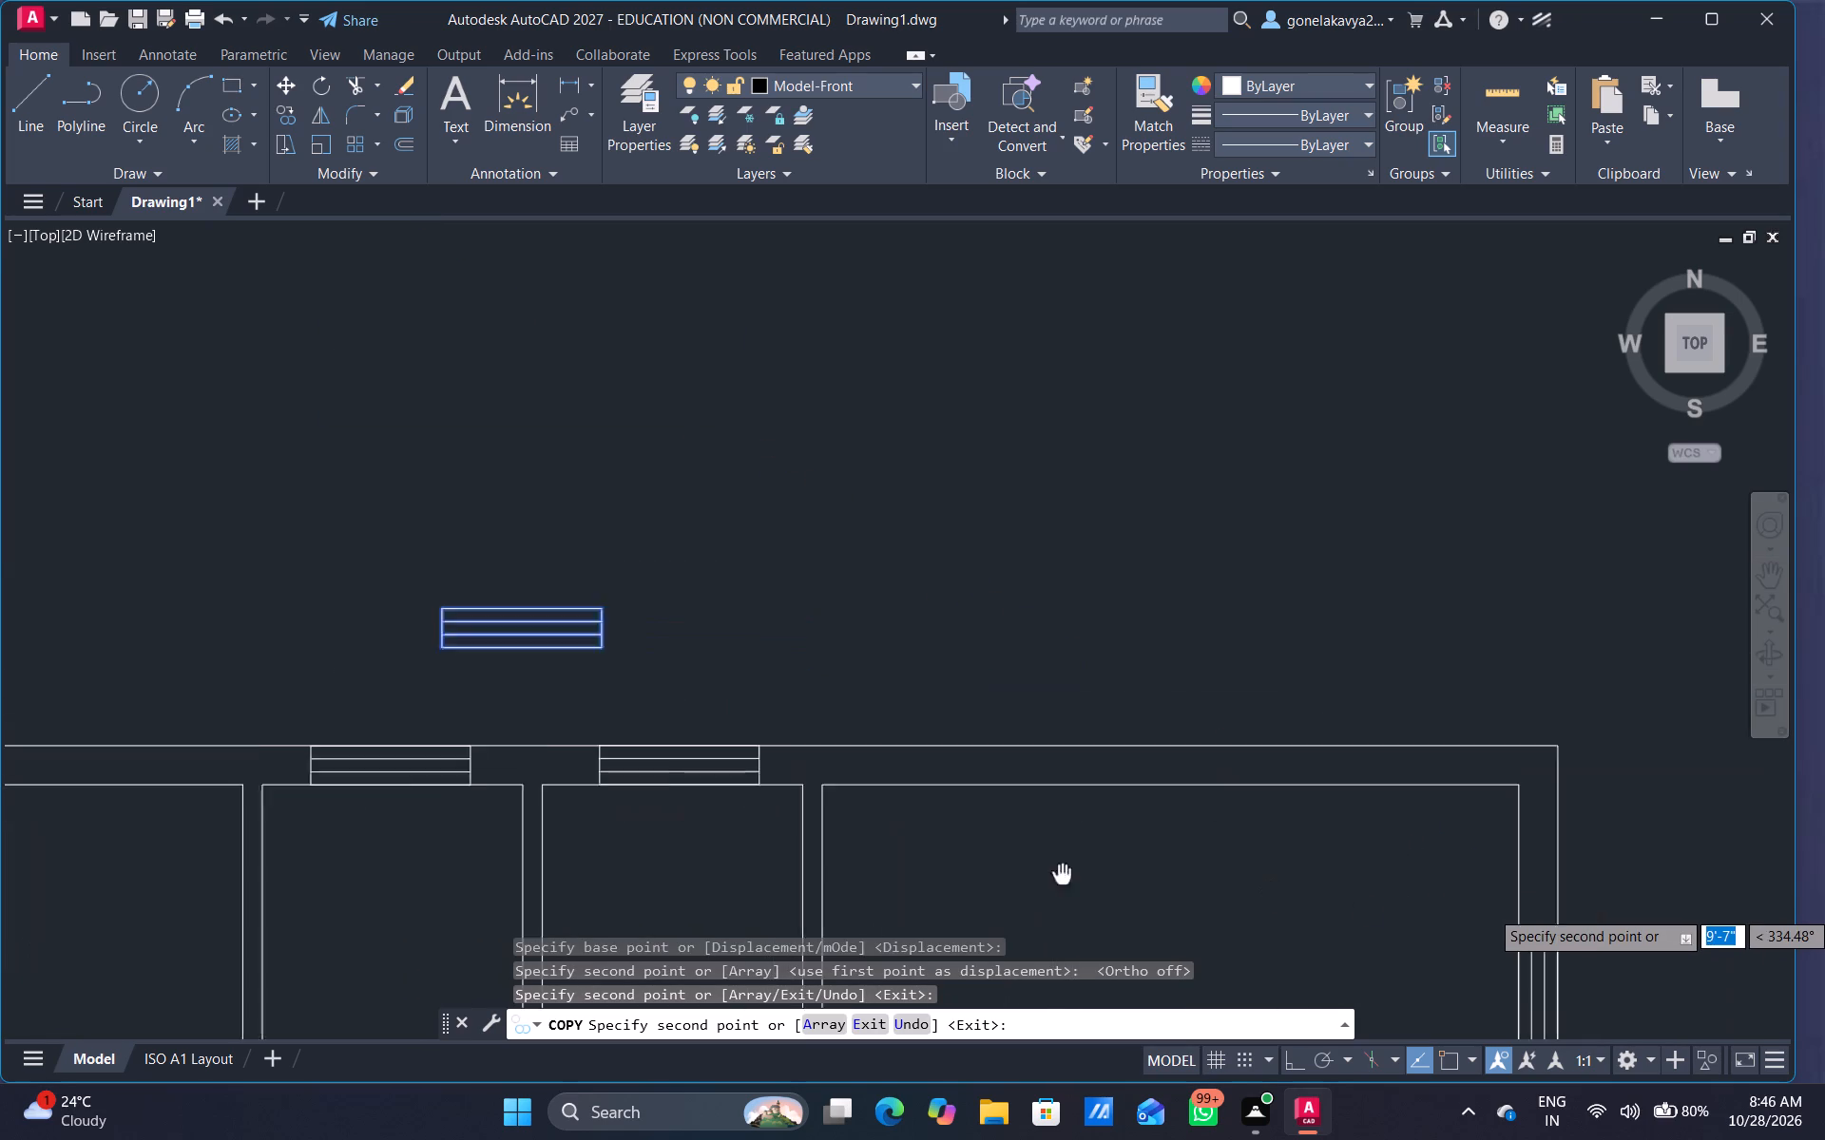
middle_click_drag(1039, 871, 932, 869)
scroll(1235, 827, "up", 2)
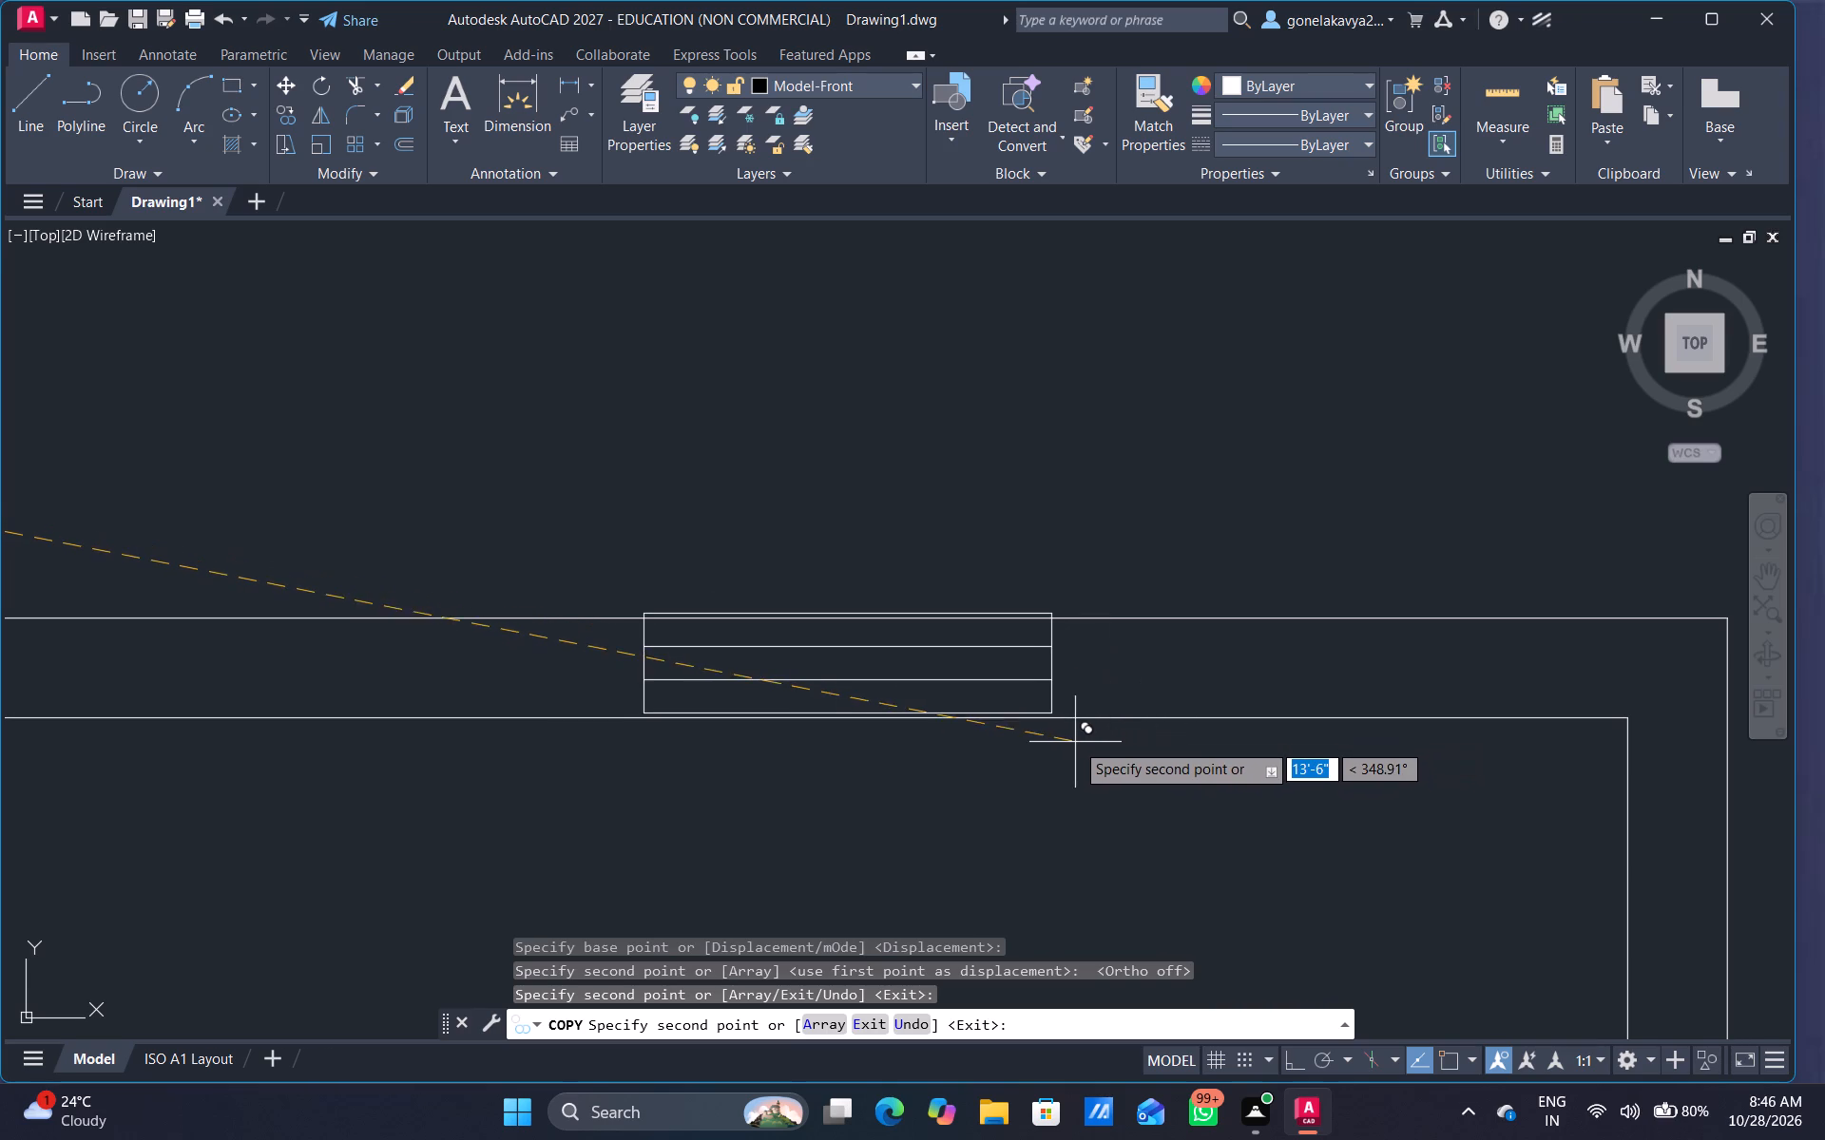
left_click(1065, 747)
Place a half-length window copy in the smaller plan's north outer wall, roughly midway along its northwest room.
scroll(1072, 785, "down", 3)
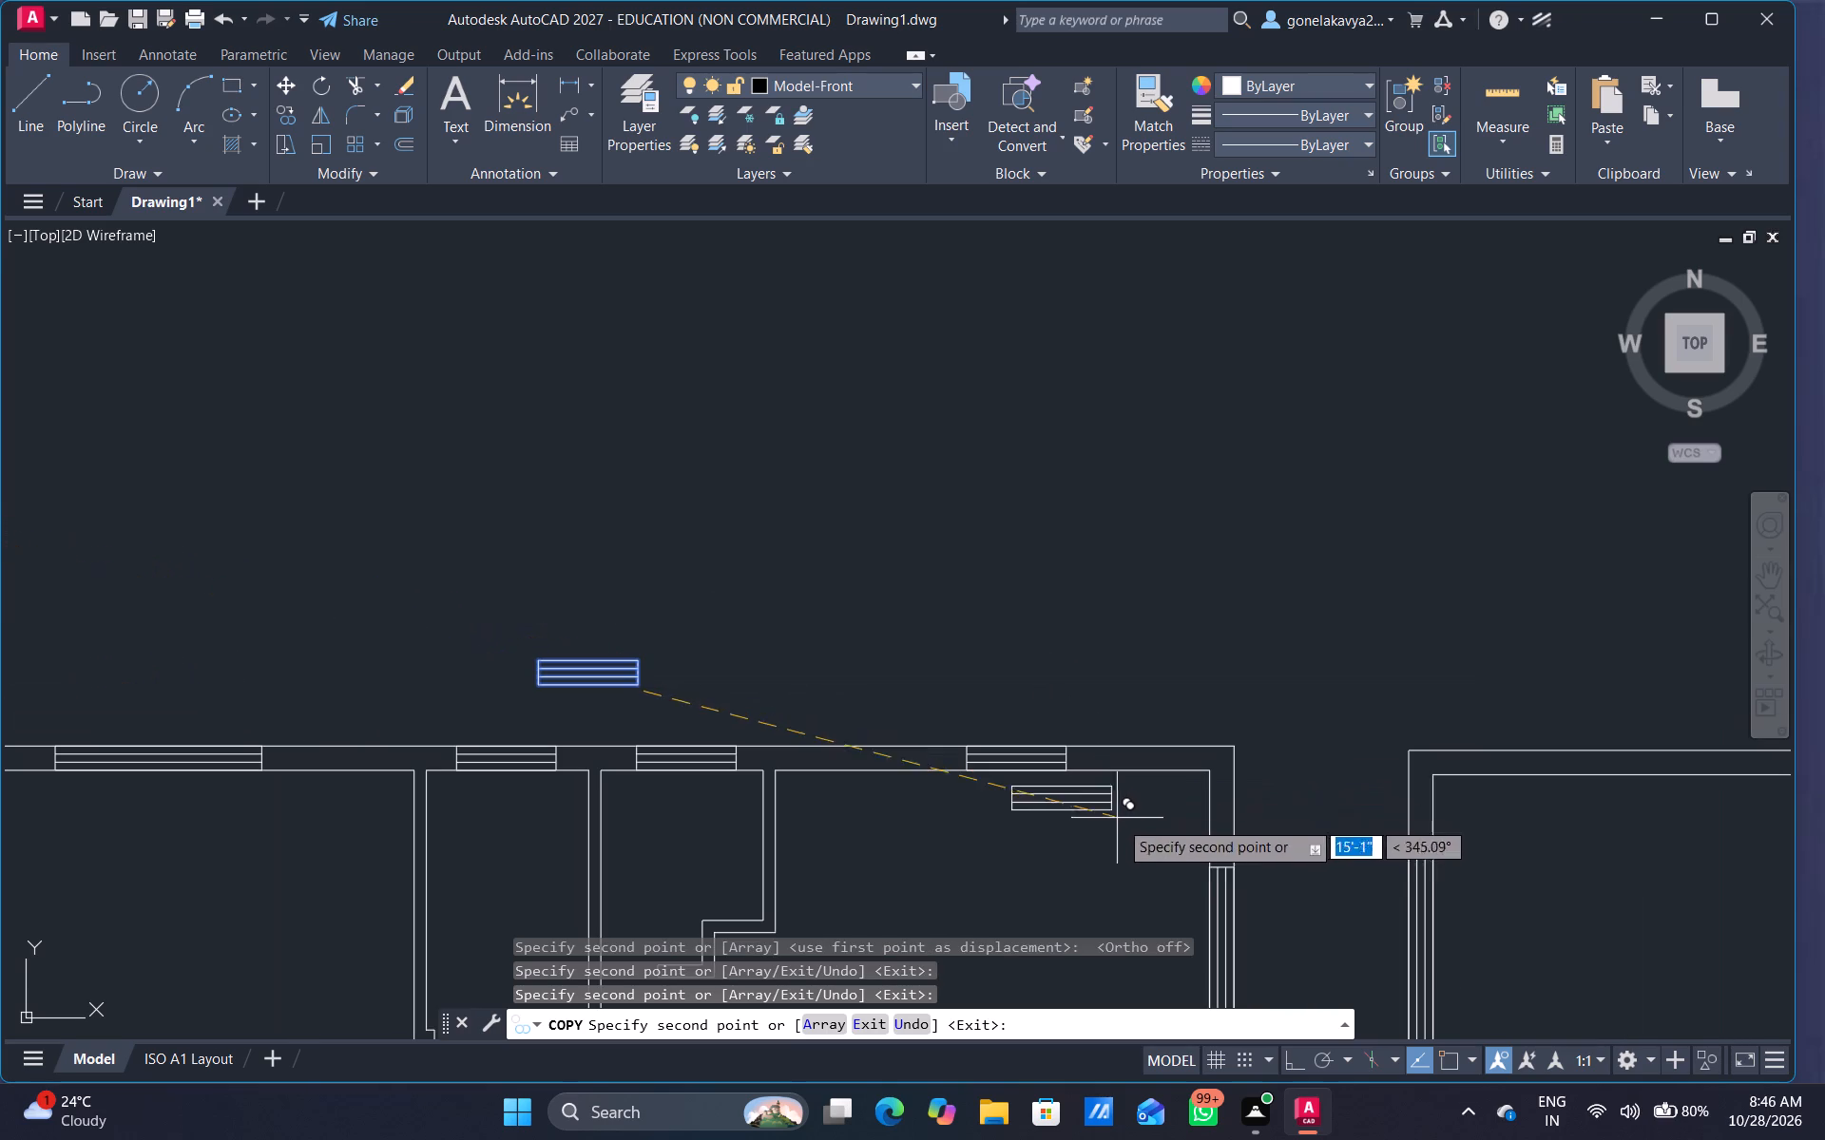
middle_click_drag(1106, 846, 999, 545)
scroll(999, 545, "down", 1)
scroll(965, 824, "down", 2)
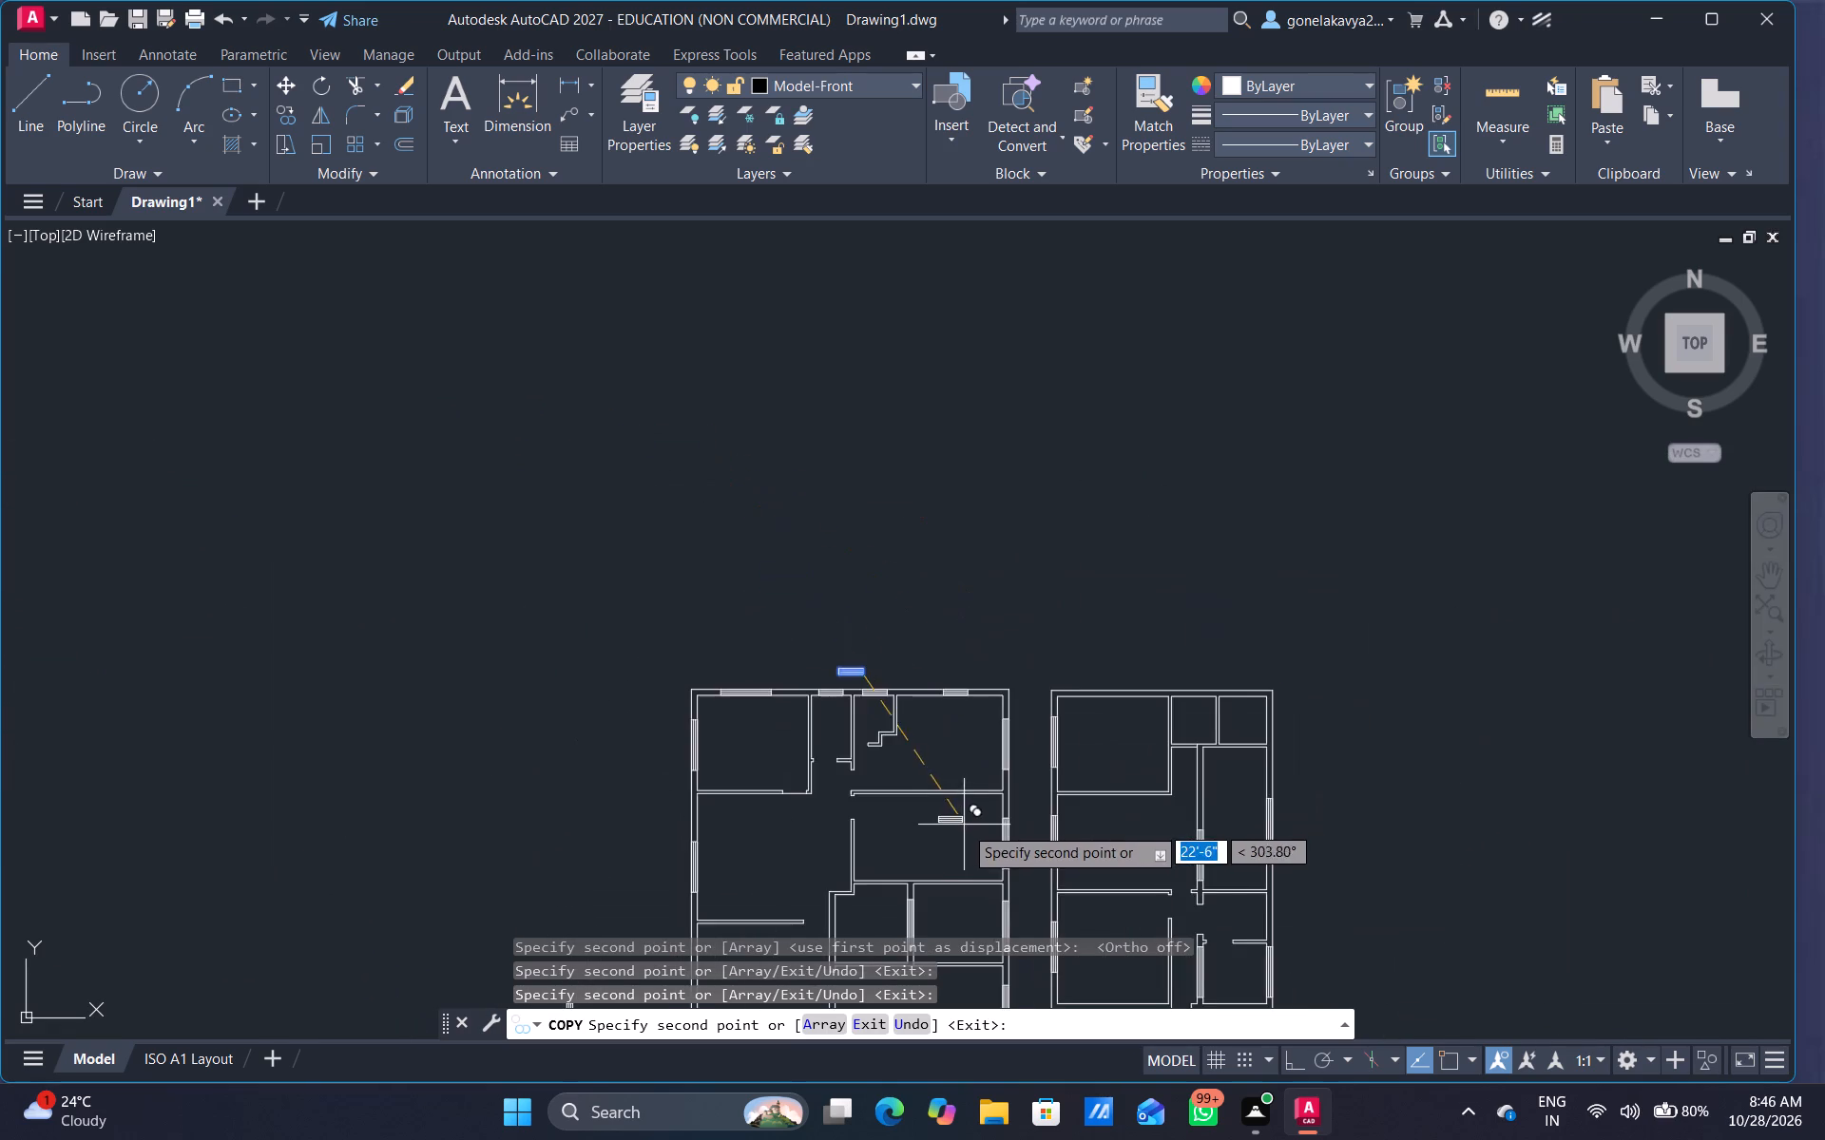
middle_click_drag(960, 830, 920, 637)
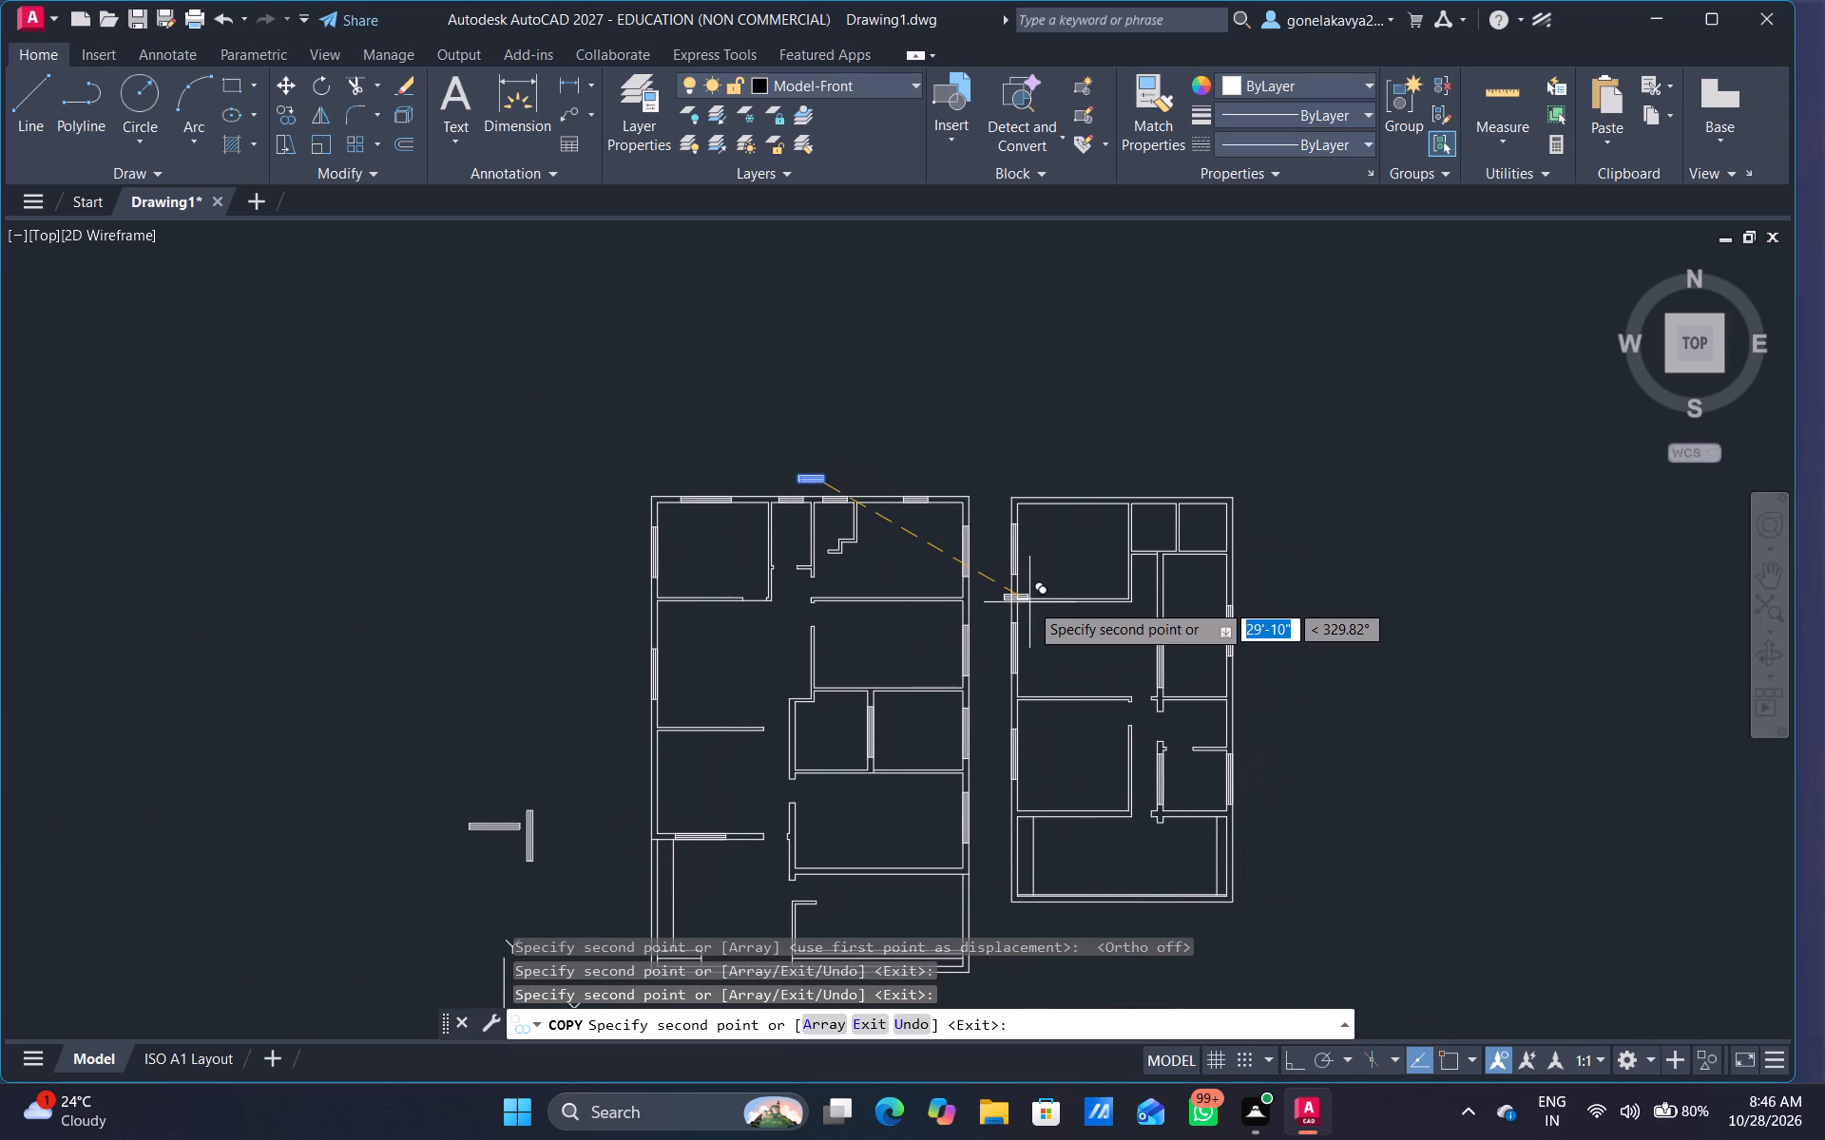
scroll(1129, 528, "up", 3)
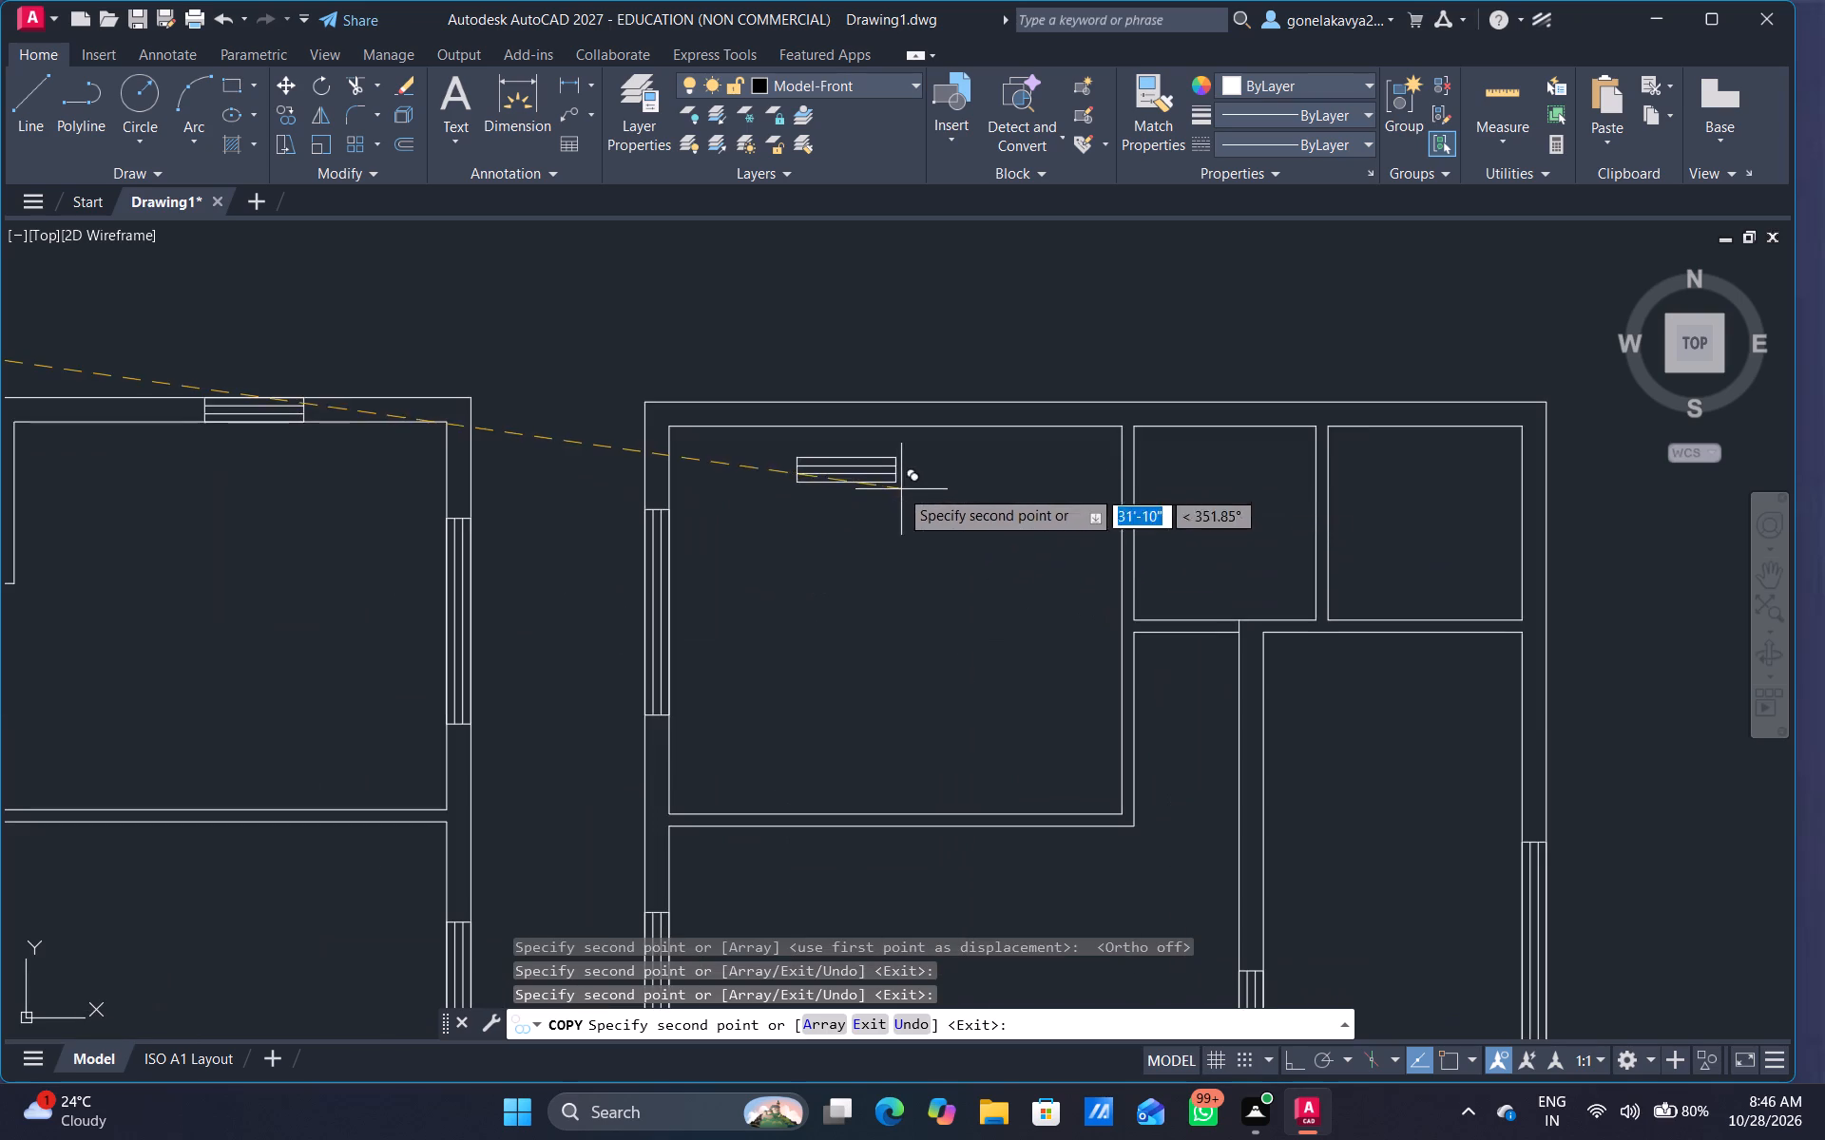
middle_click_drag(907, 496, 966, 679)
scroll(987, 593, "up", 2)
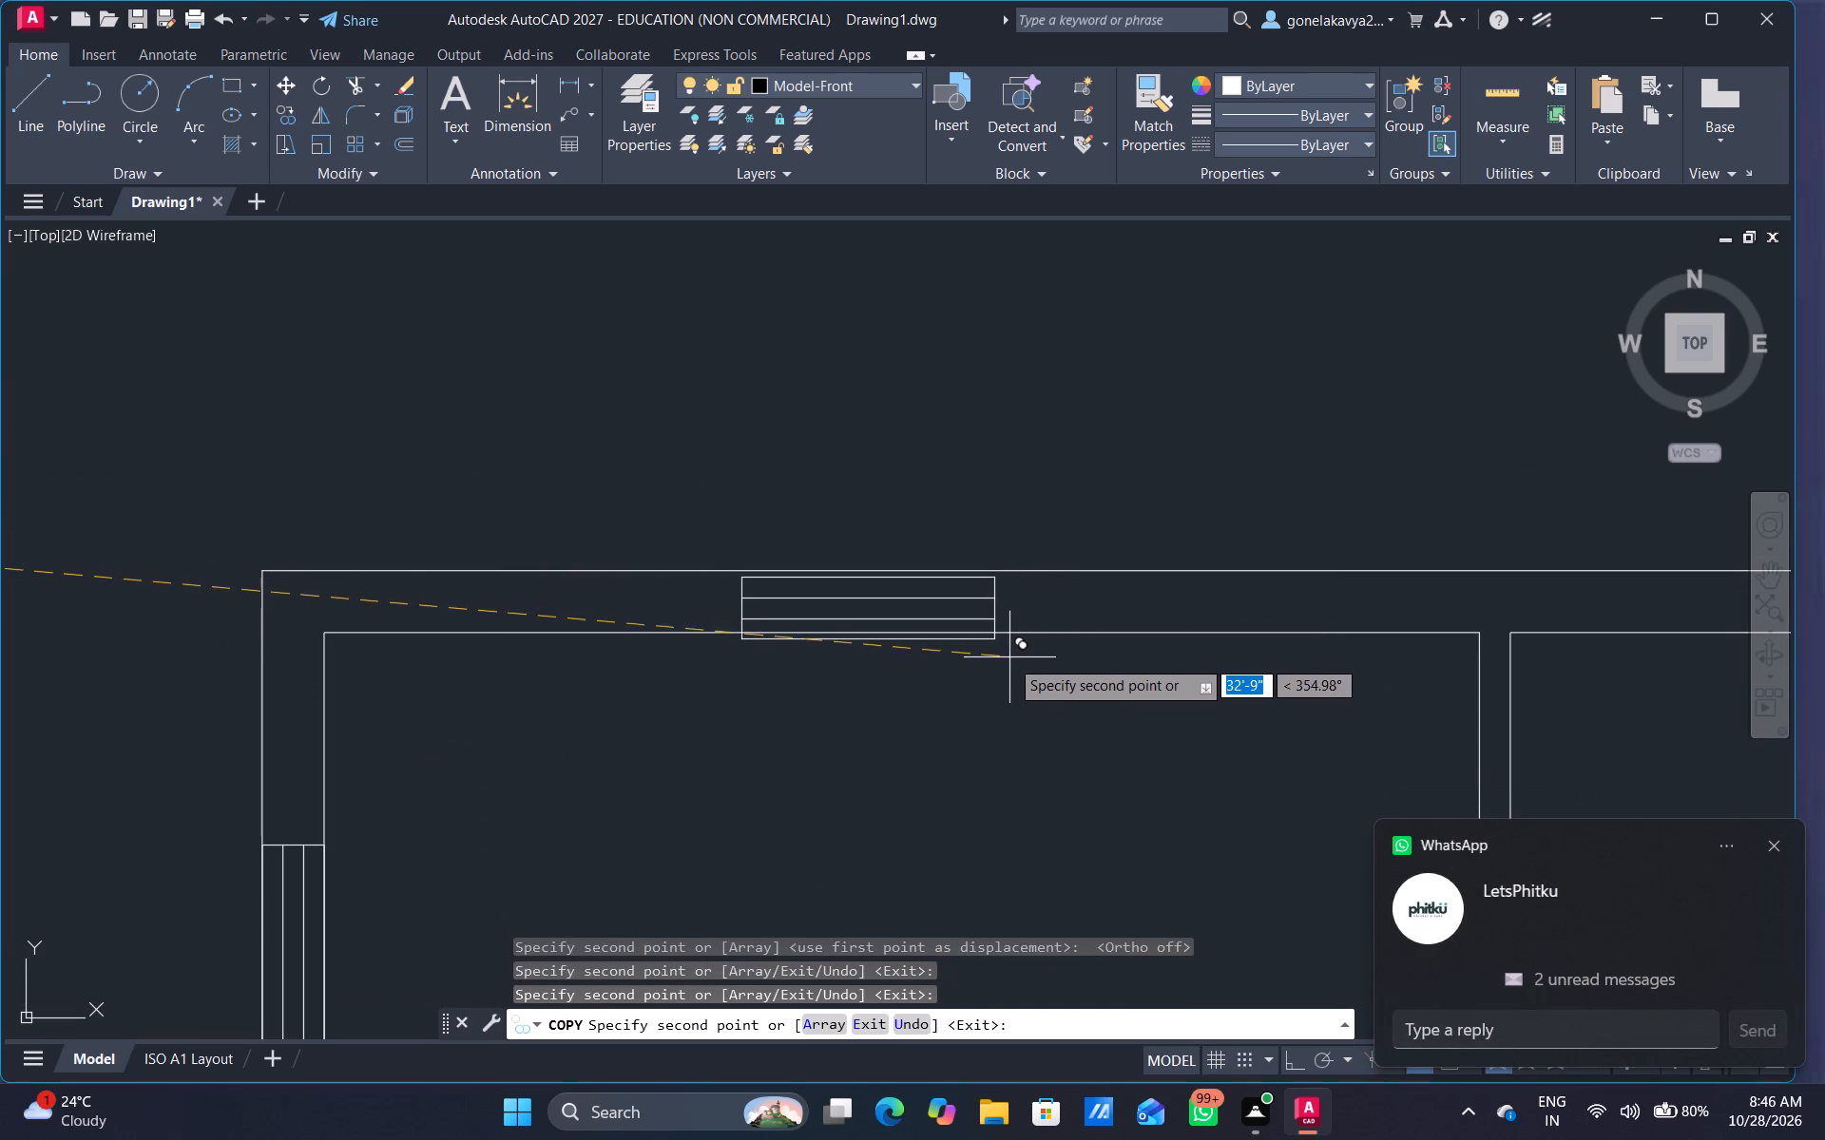
scroll(1009, 645, "up", 3)
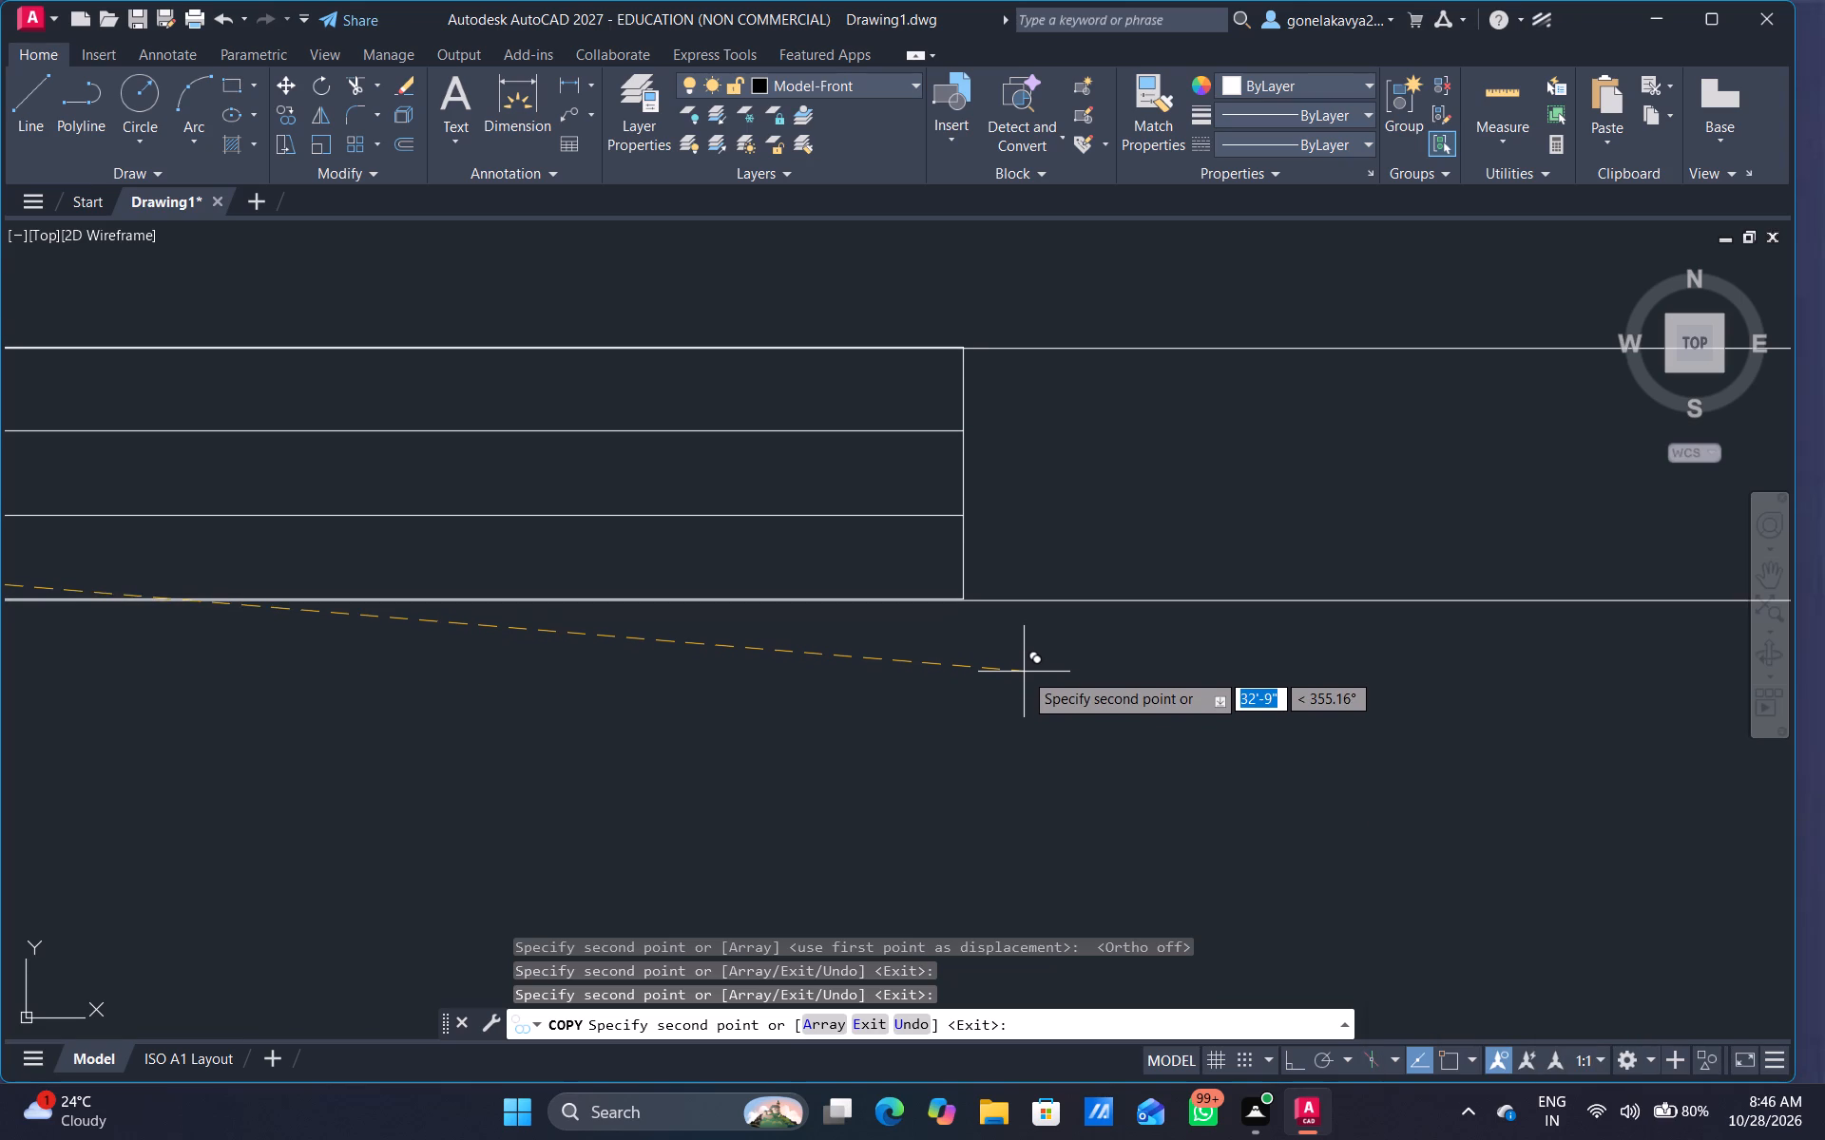
left_click(1024, 672)
Place a half-length window copy in the smaller plan's north wall above the small room just east of the northwest room.
scroll(1040, 735, "down", 4)
middle_click_drag(1101, 798, 460, 636)
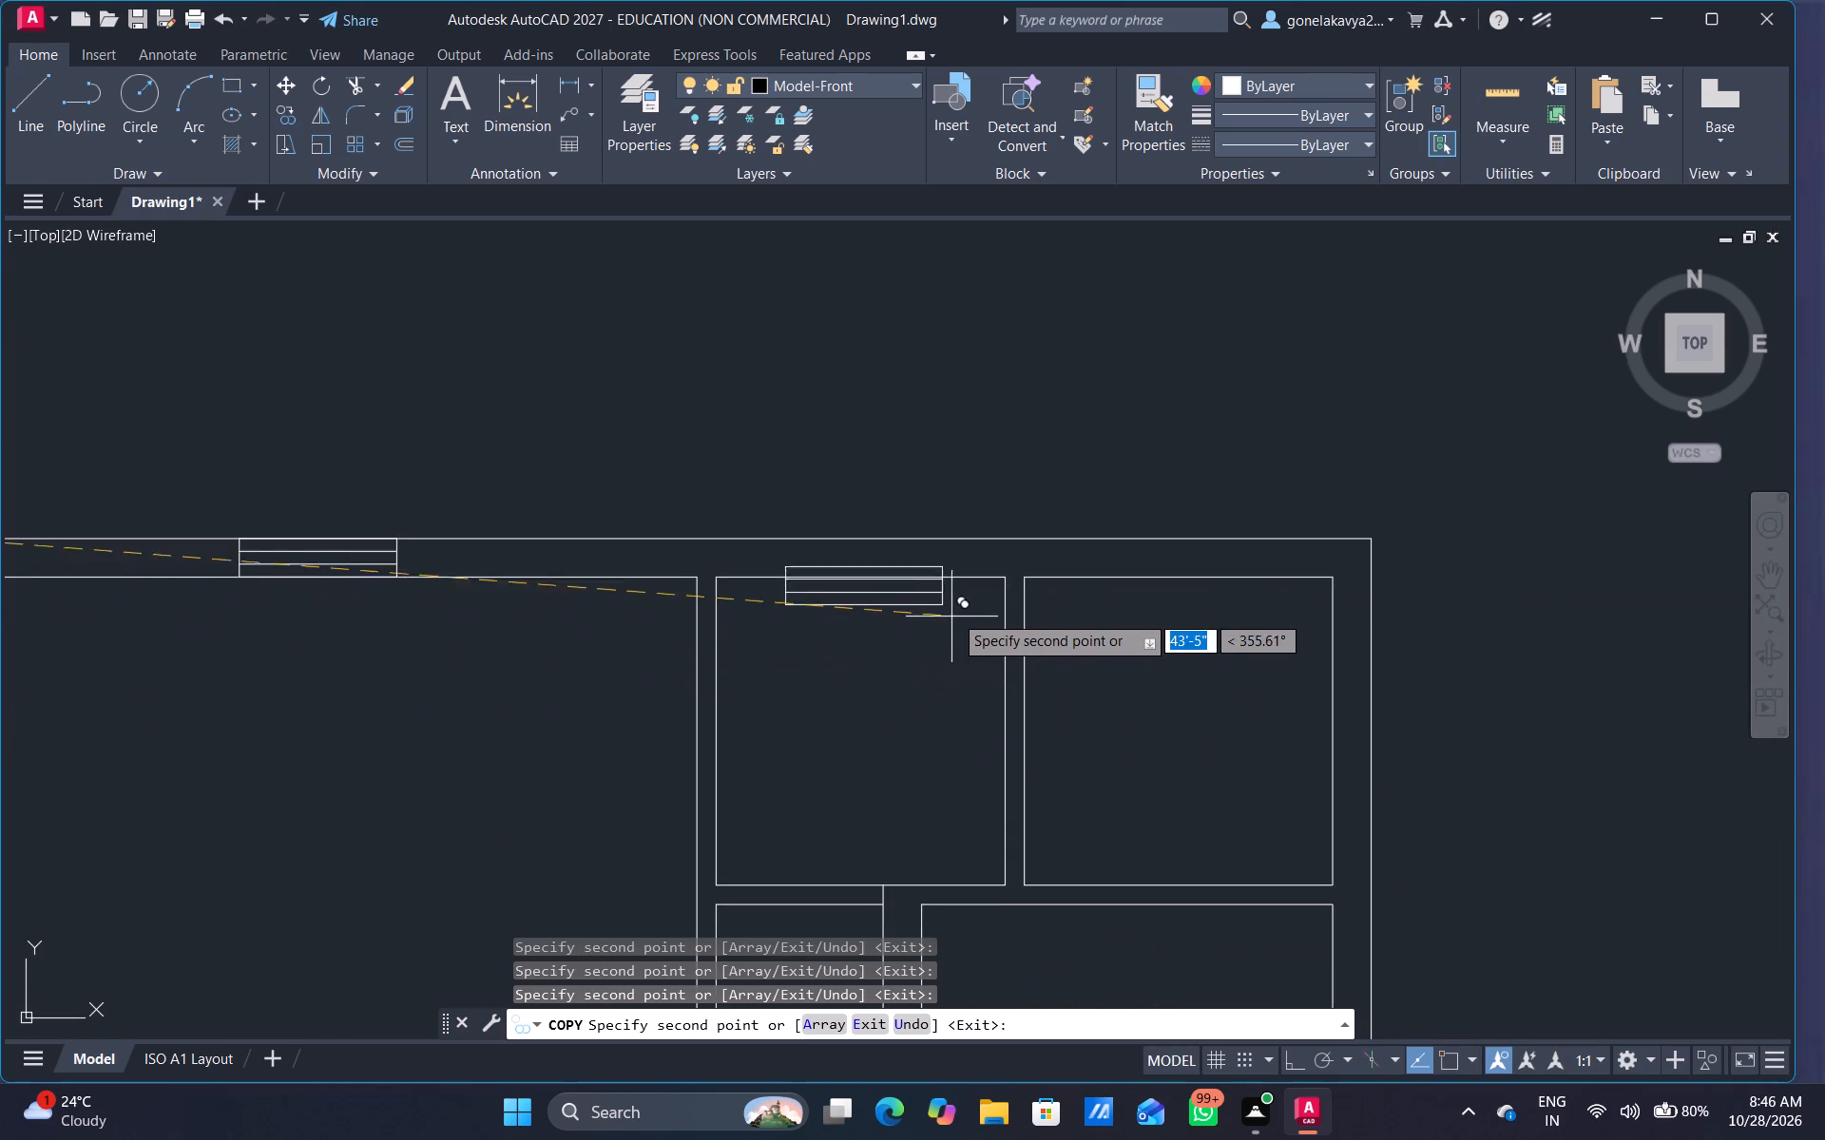
scroll(952, 605, "up", 2)
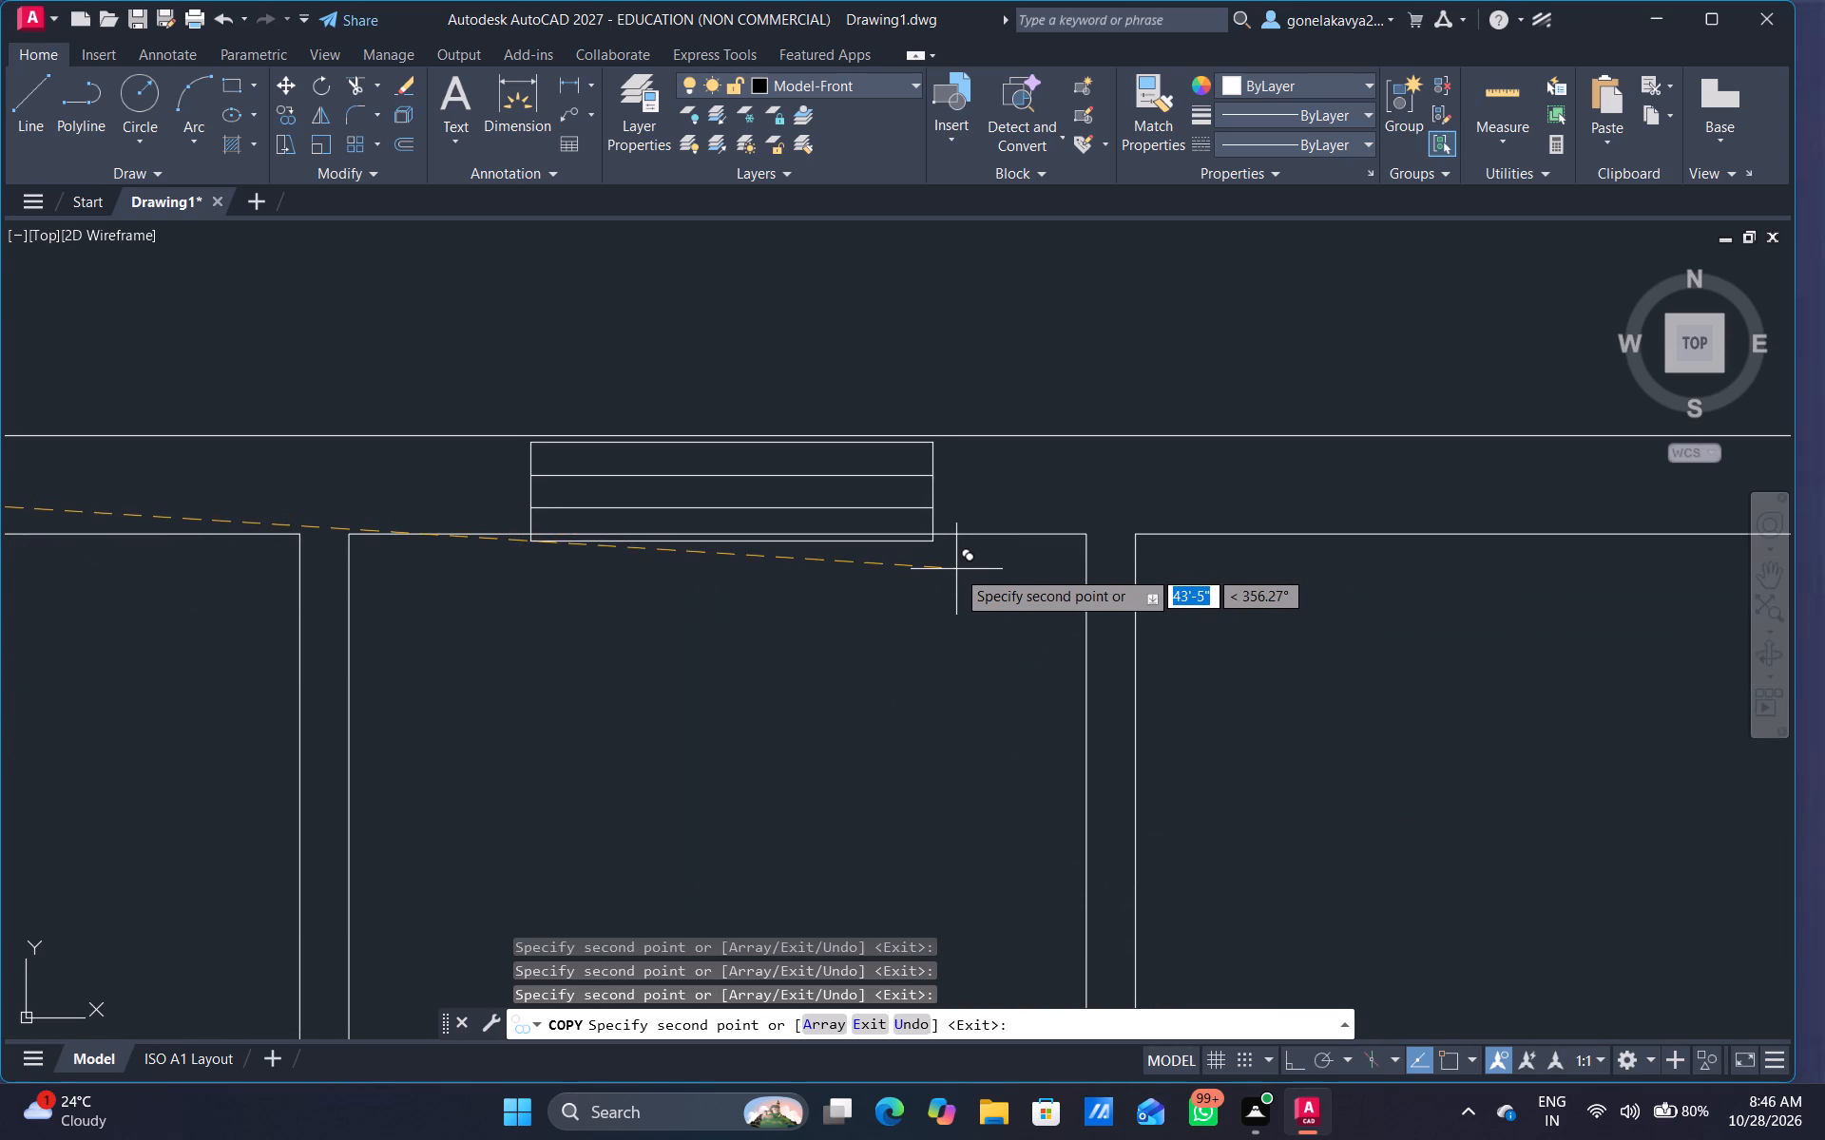
left_click(955, 563)
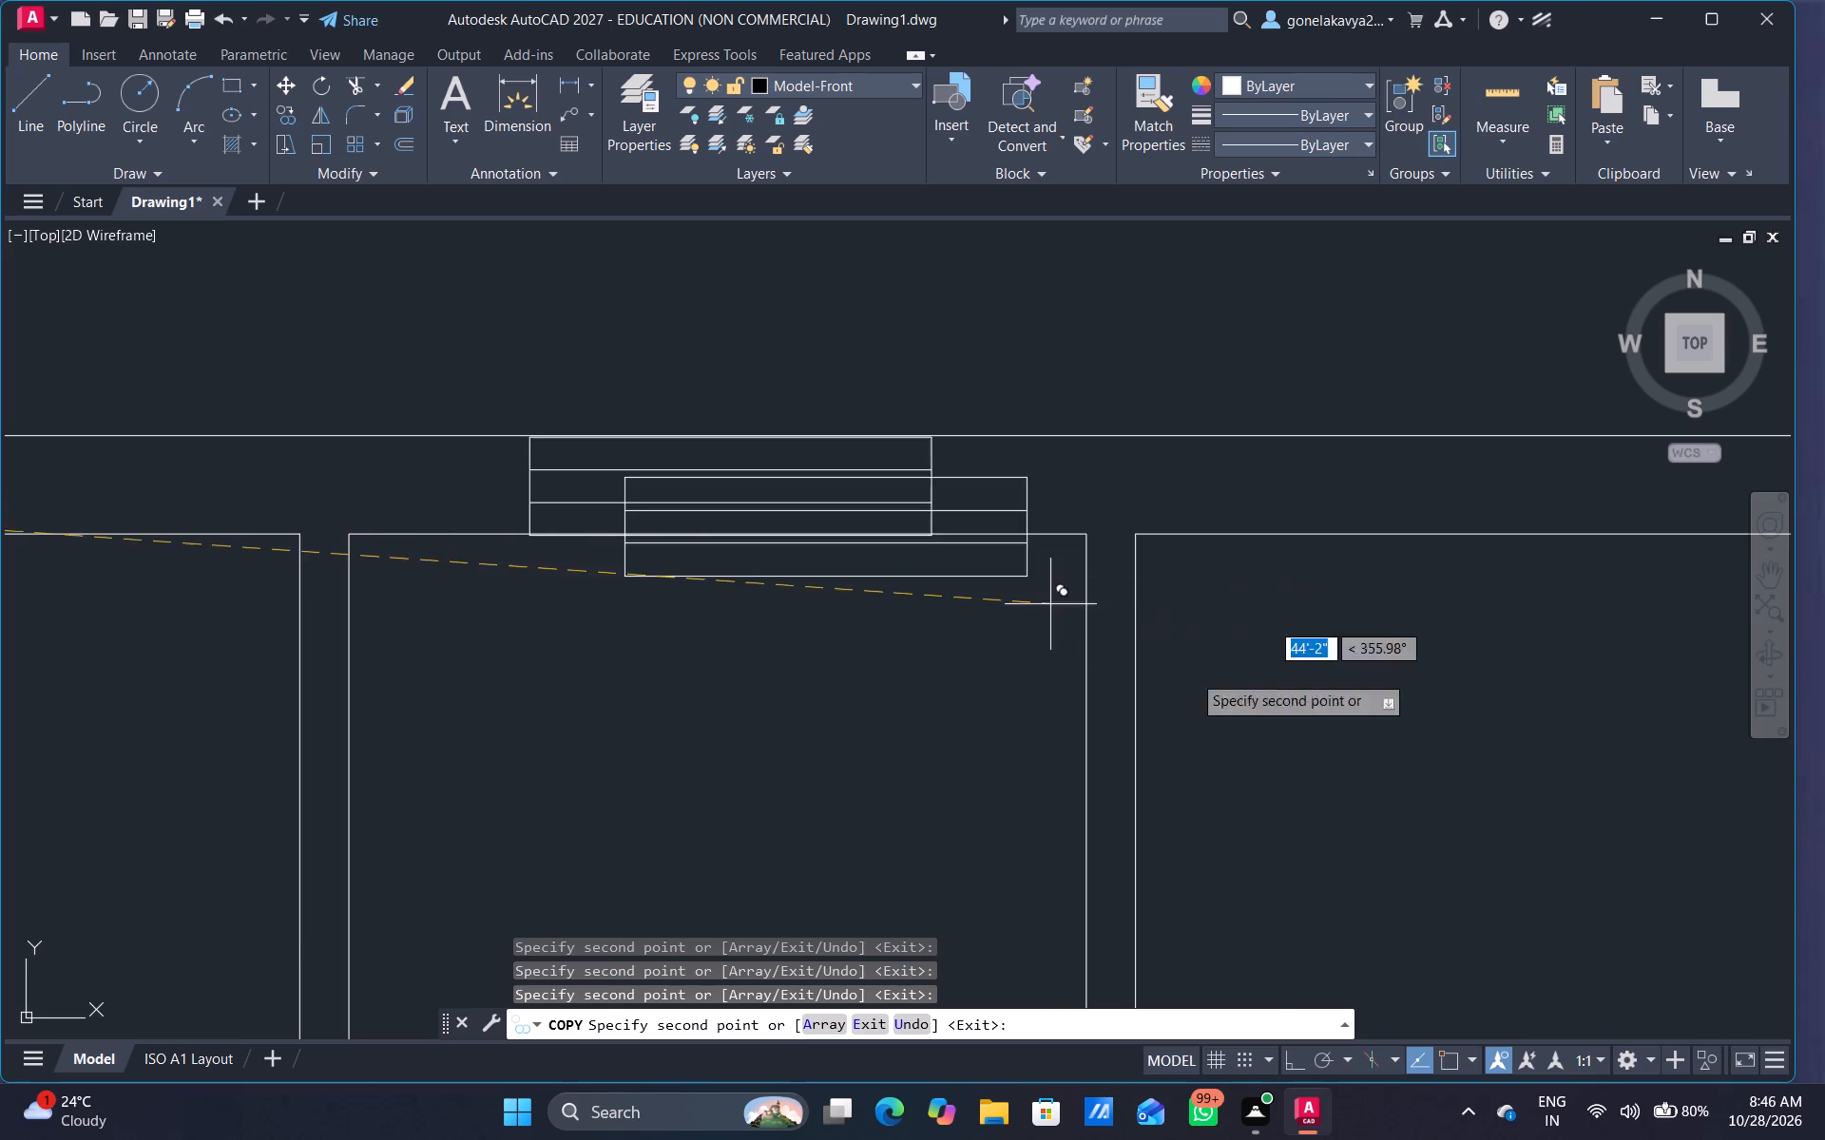
Place another half-length window copy in the smaller plan's north wall above the small northeast corner room.
scroll(1296, 712, "down", 3)
middle_click_drag(1388, 745, 1147, 759)
scroll(1205, 730, "up", 3)
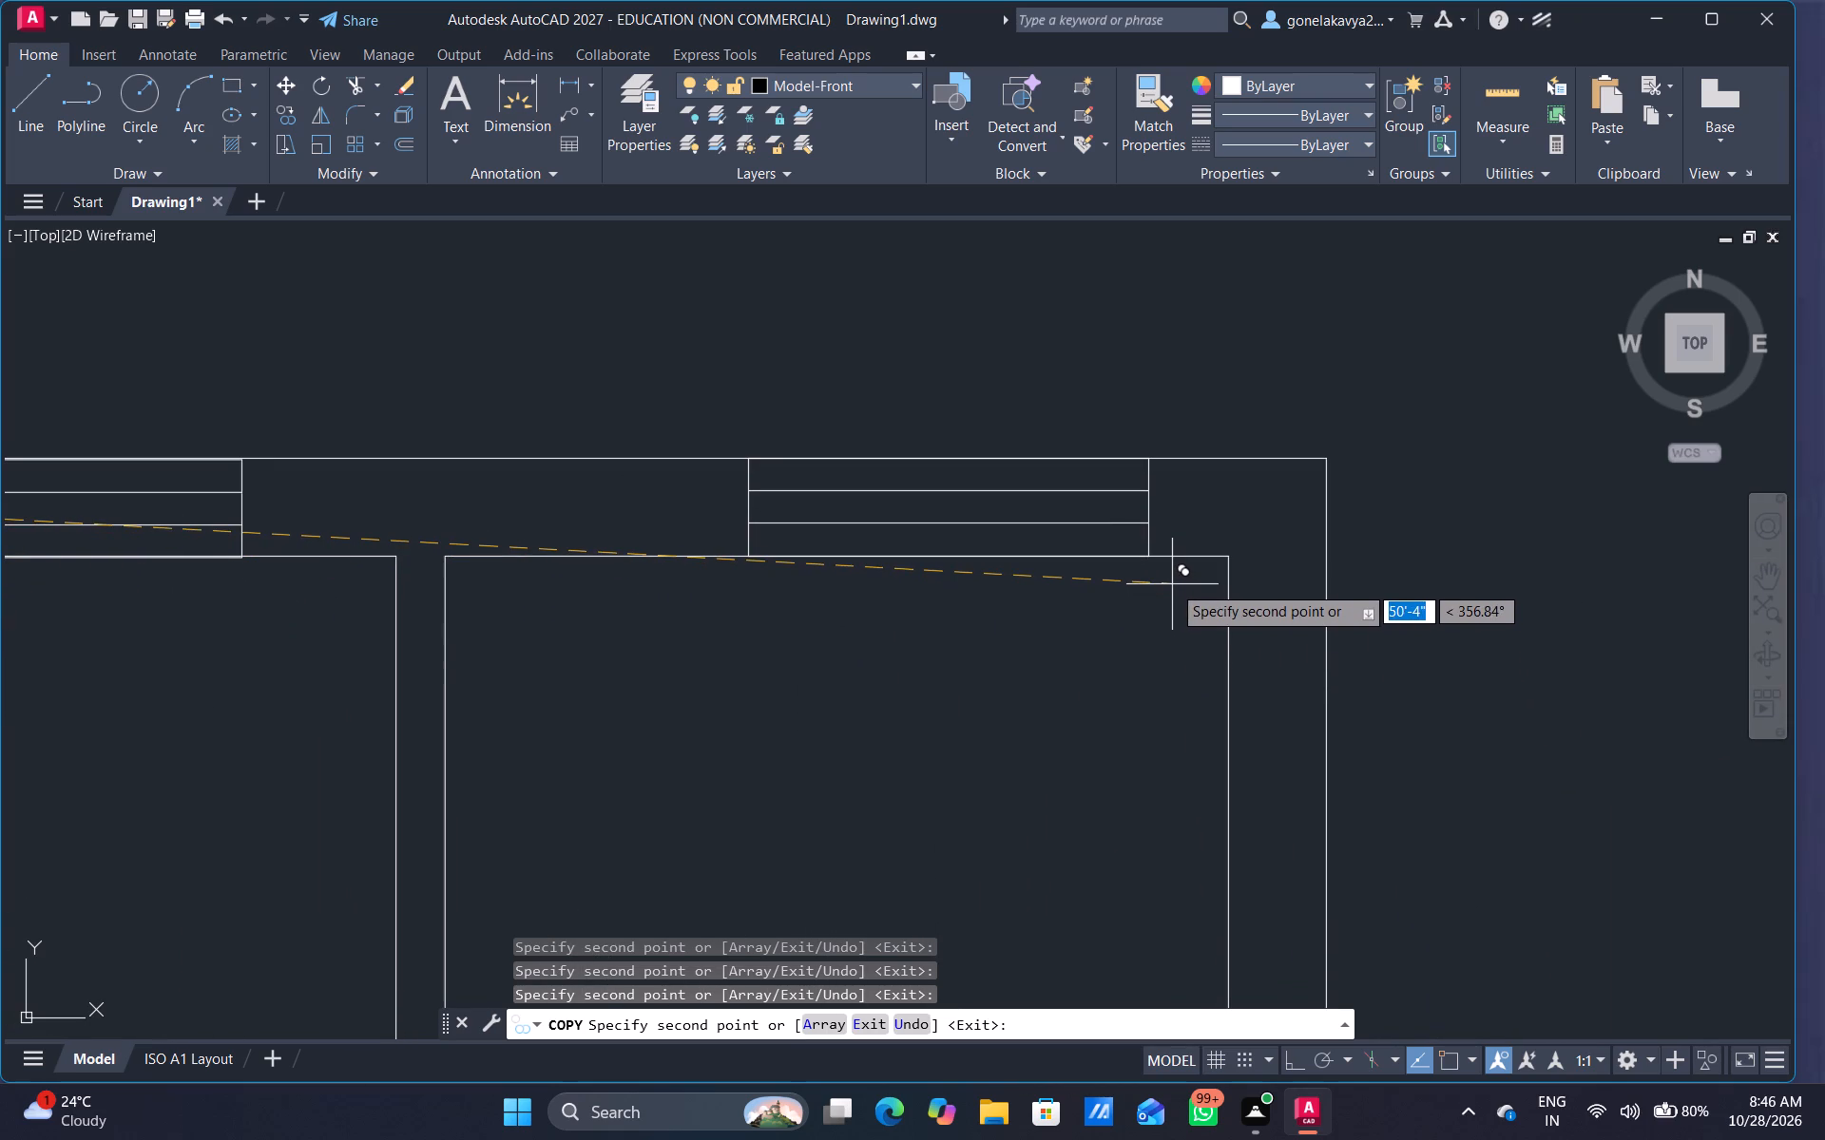
left_click(1172, 584)
Place a half-length window copy in the smaller plan's wall between the southwest room and the full-width space along the south end.
scroll(1098, 701, "down", 2)
middle_click_drag(1089, 754, 1157, 328)
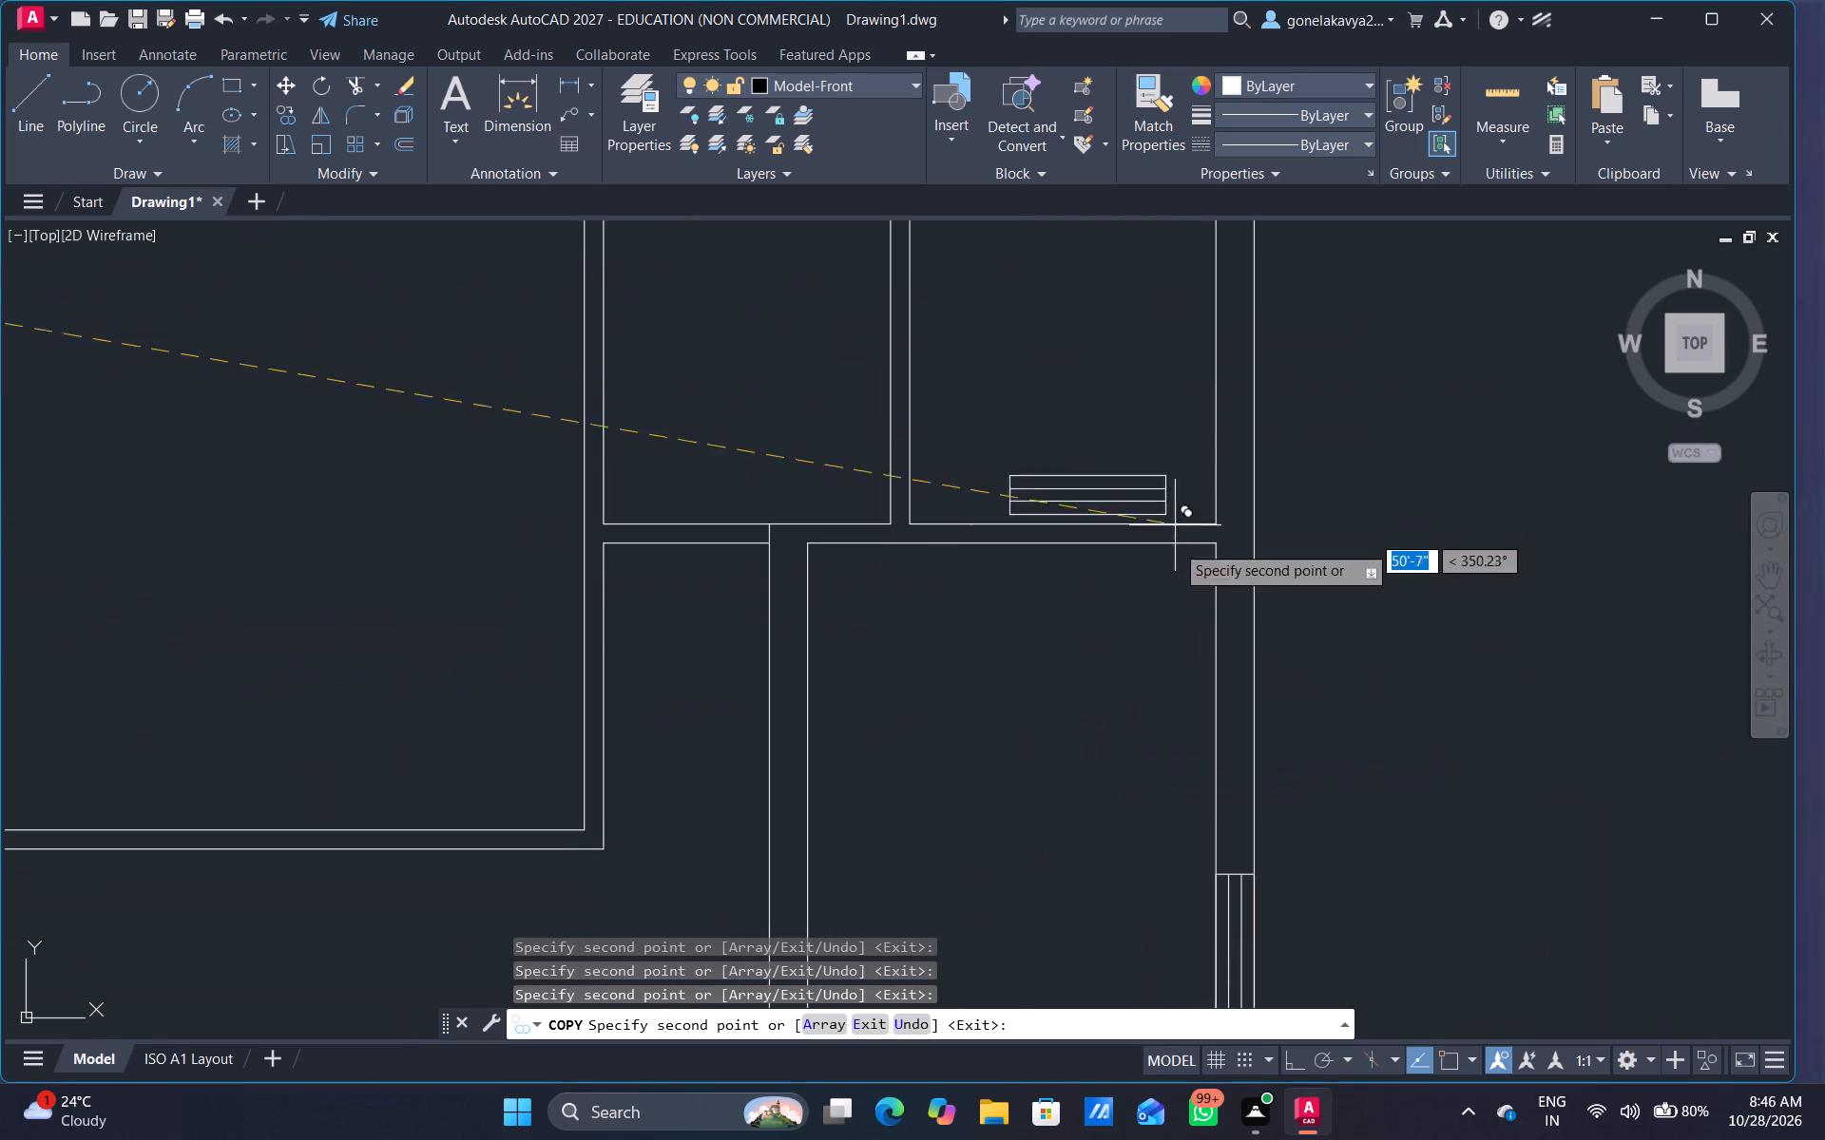
scroll(1175, 575, "down", 3)
middle_click_drag(1121, 783, 1087, 552)
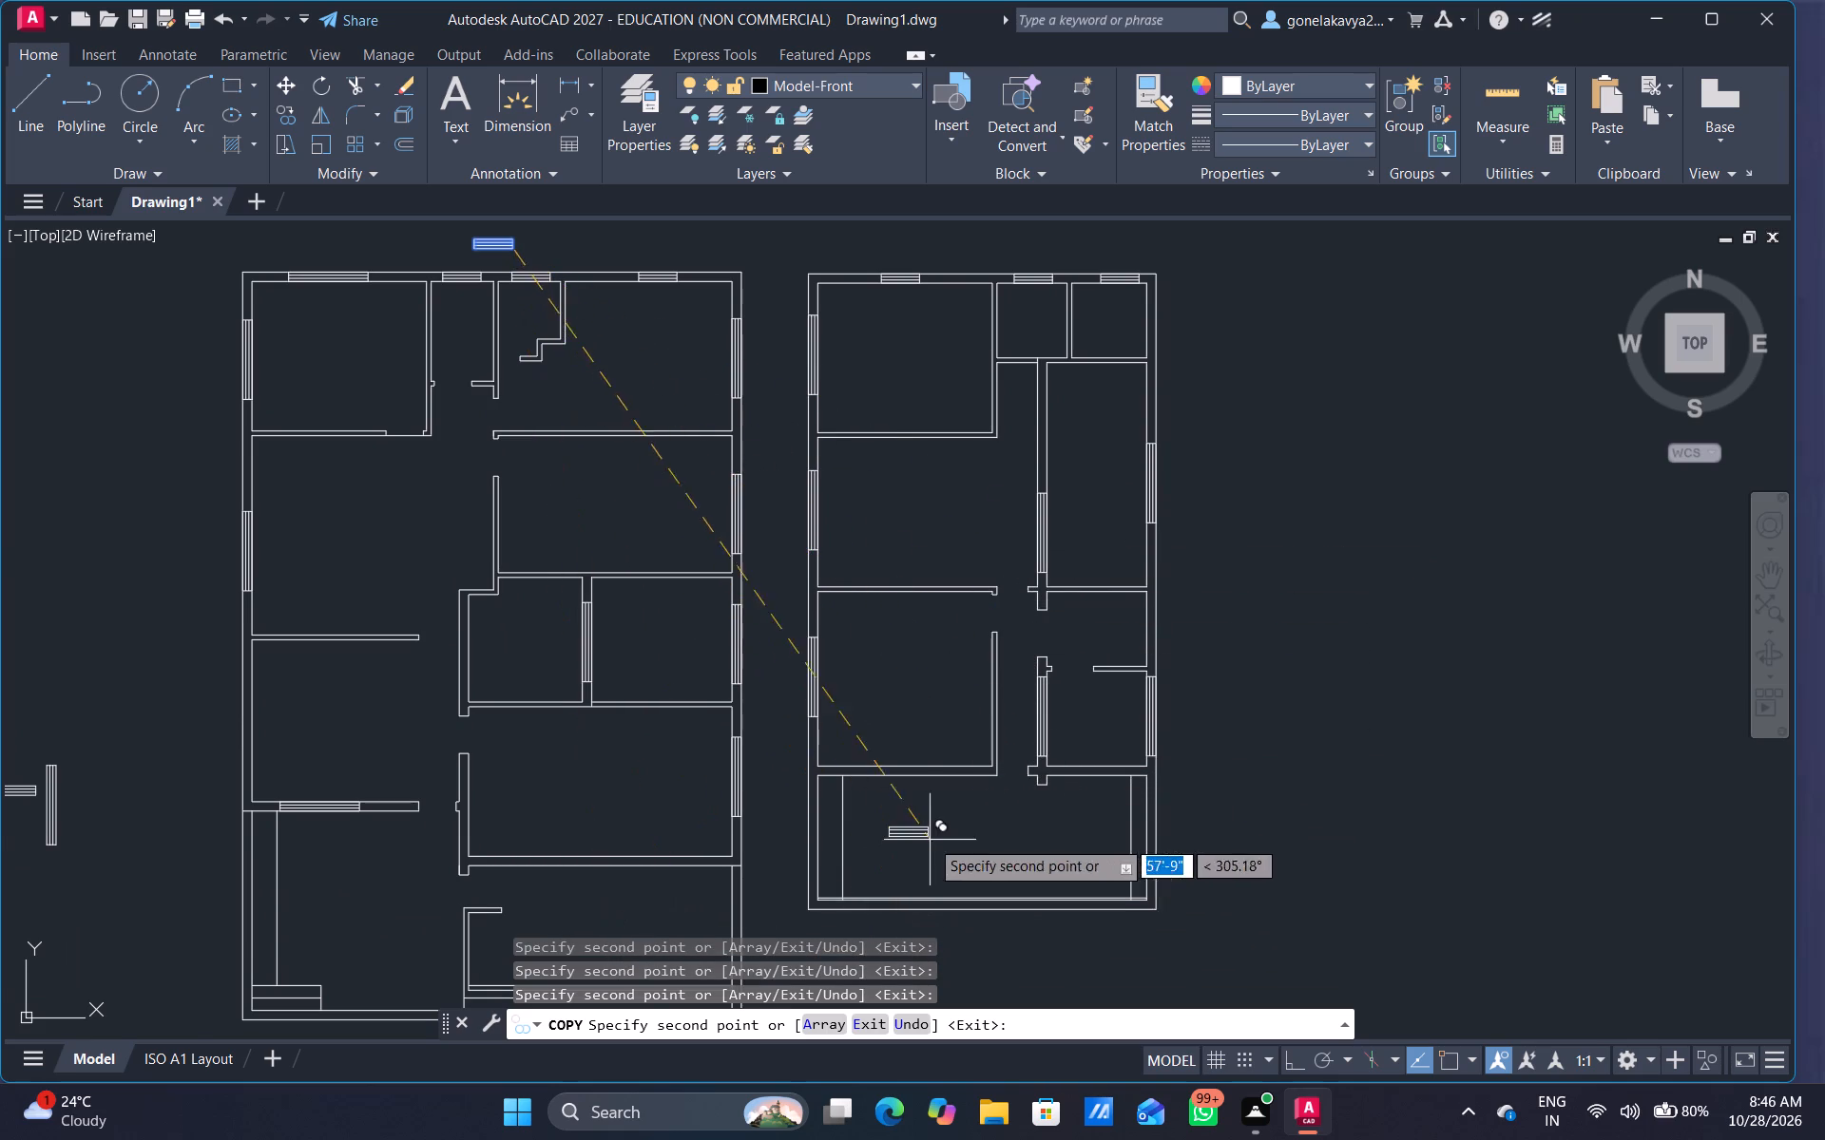
scroll(924, 773, "up", 3)
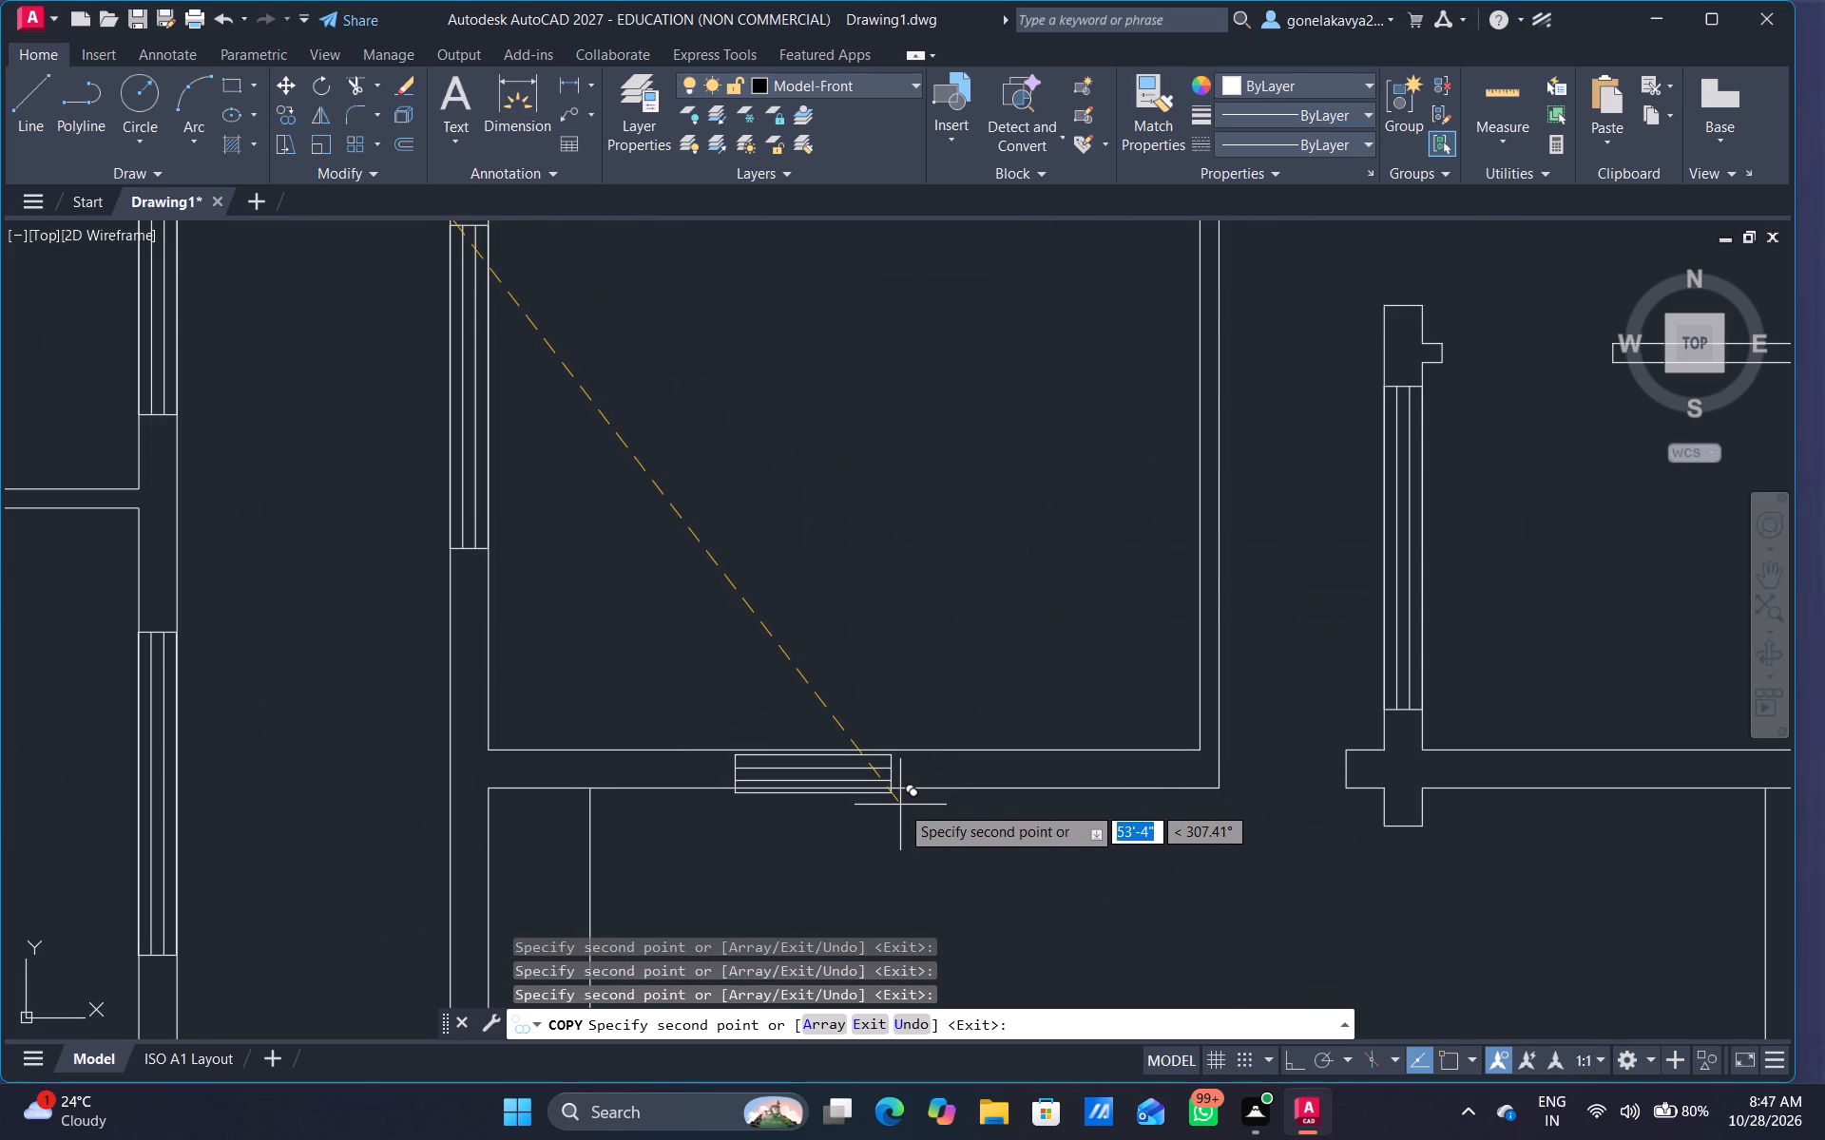
scroll(902, 801, "up", 4)
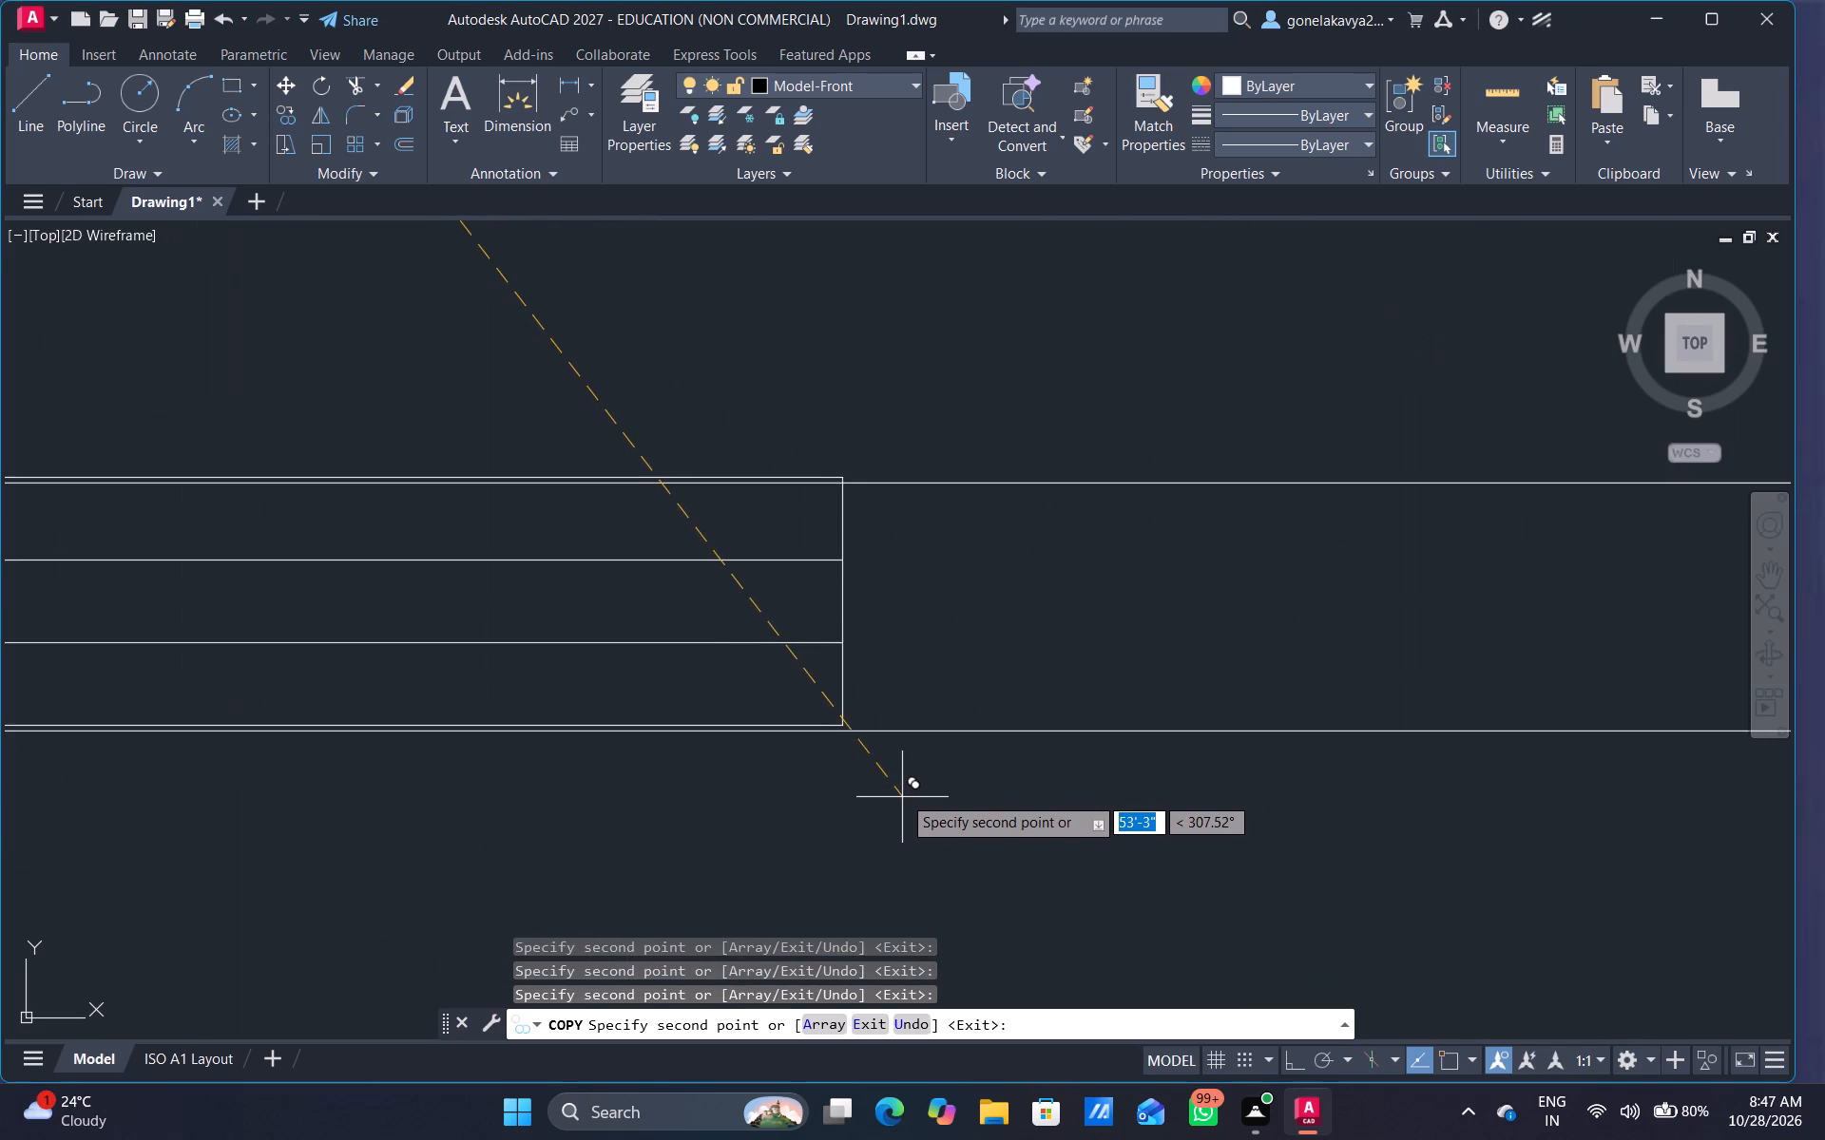
left_click(900, 804)
Place a final half-length window copy midway along the larger plan's wall between its two southernmost east rooms, and end the copying.
scroll(963, 835, "down", 5)
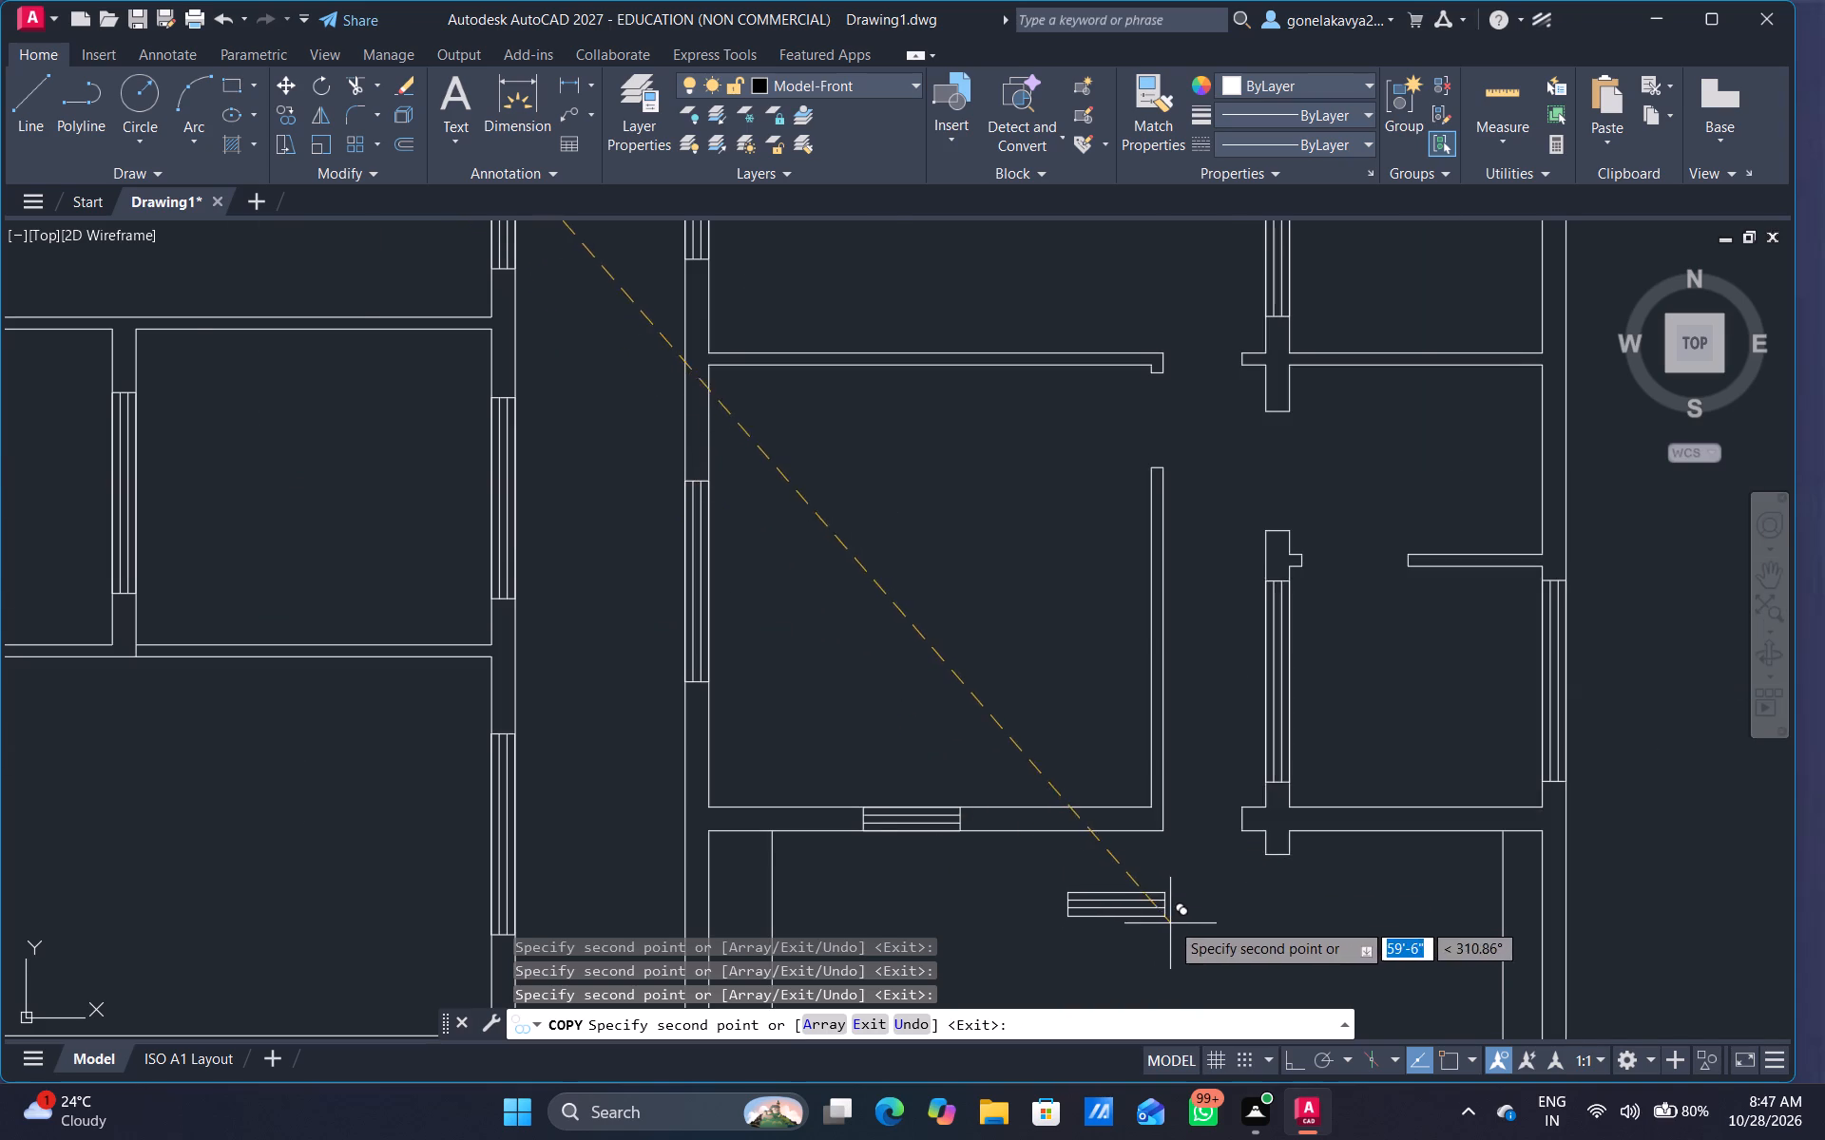
scroll(1170, 921, "down", 1)
middle_click_drag(1170, 921, 1152, 704)
scroll(1151, 704, "down", 1)
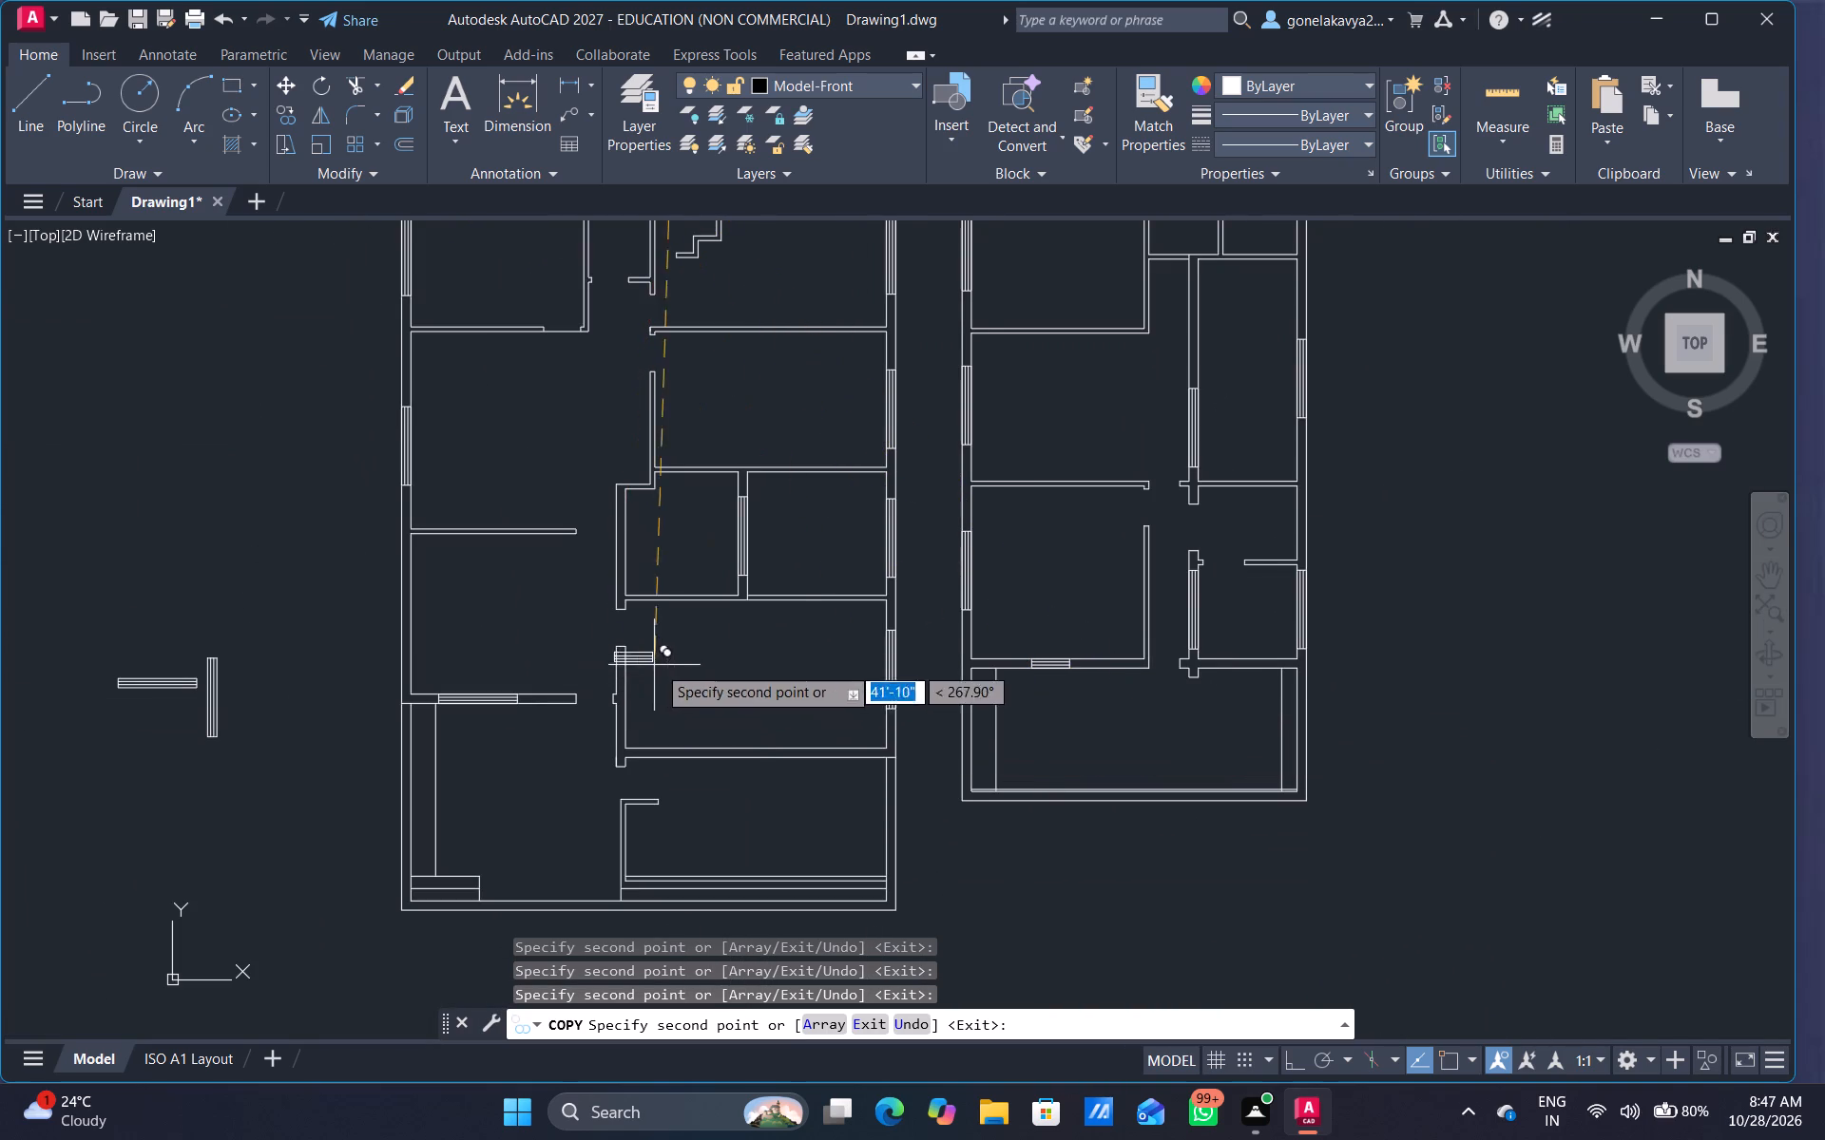
scroll(774, 764, "up", 3)
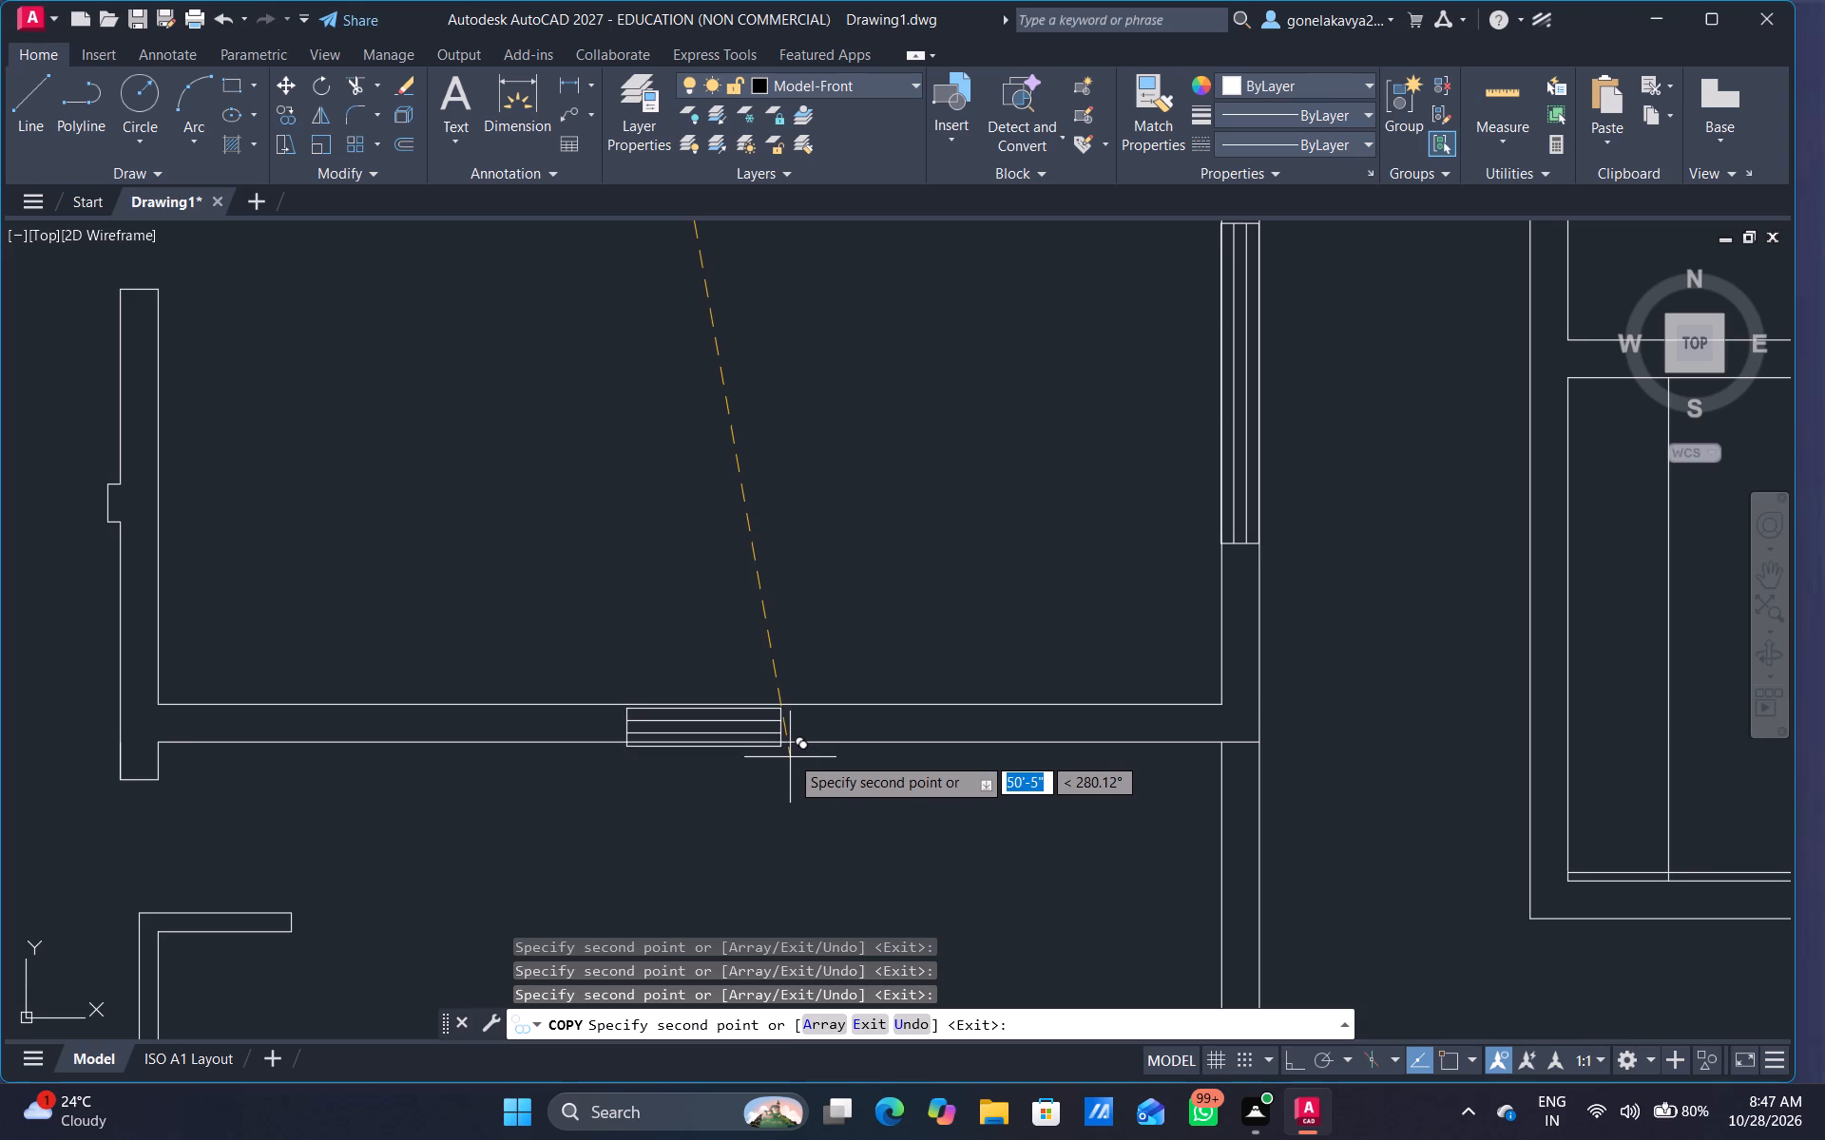
left_click(790, 752)
scroll(803, 777, "down", 5)
middle_click_drag(931, 836, 932, 835)
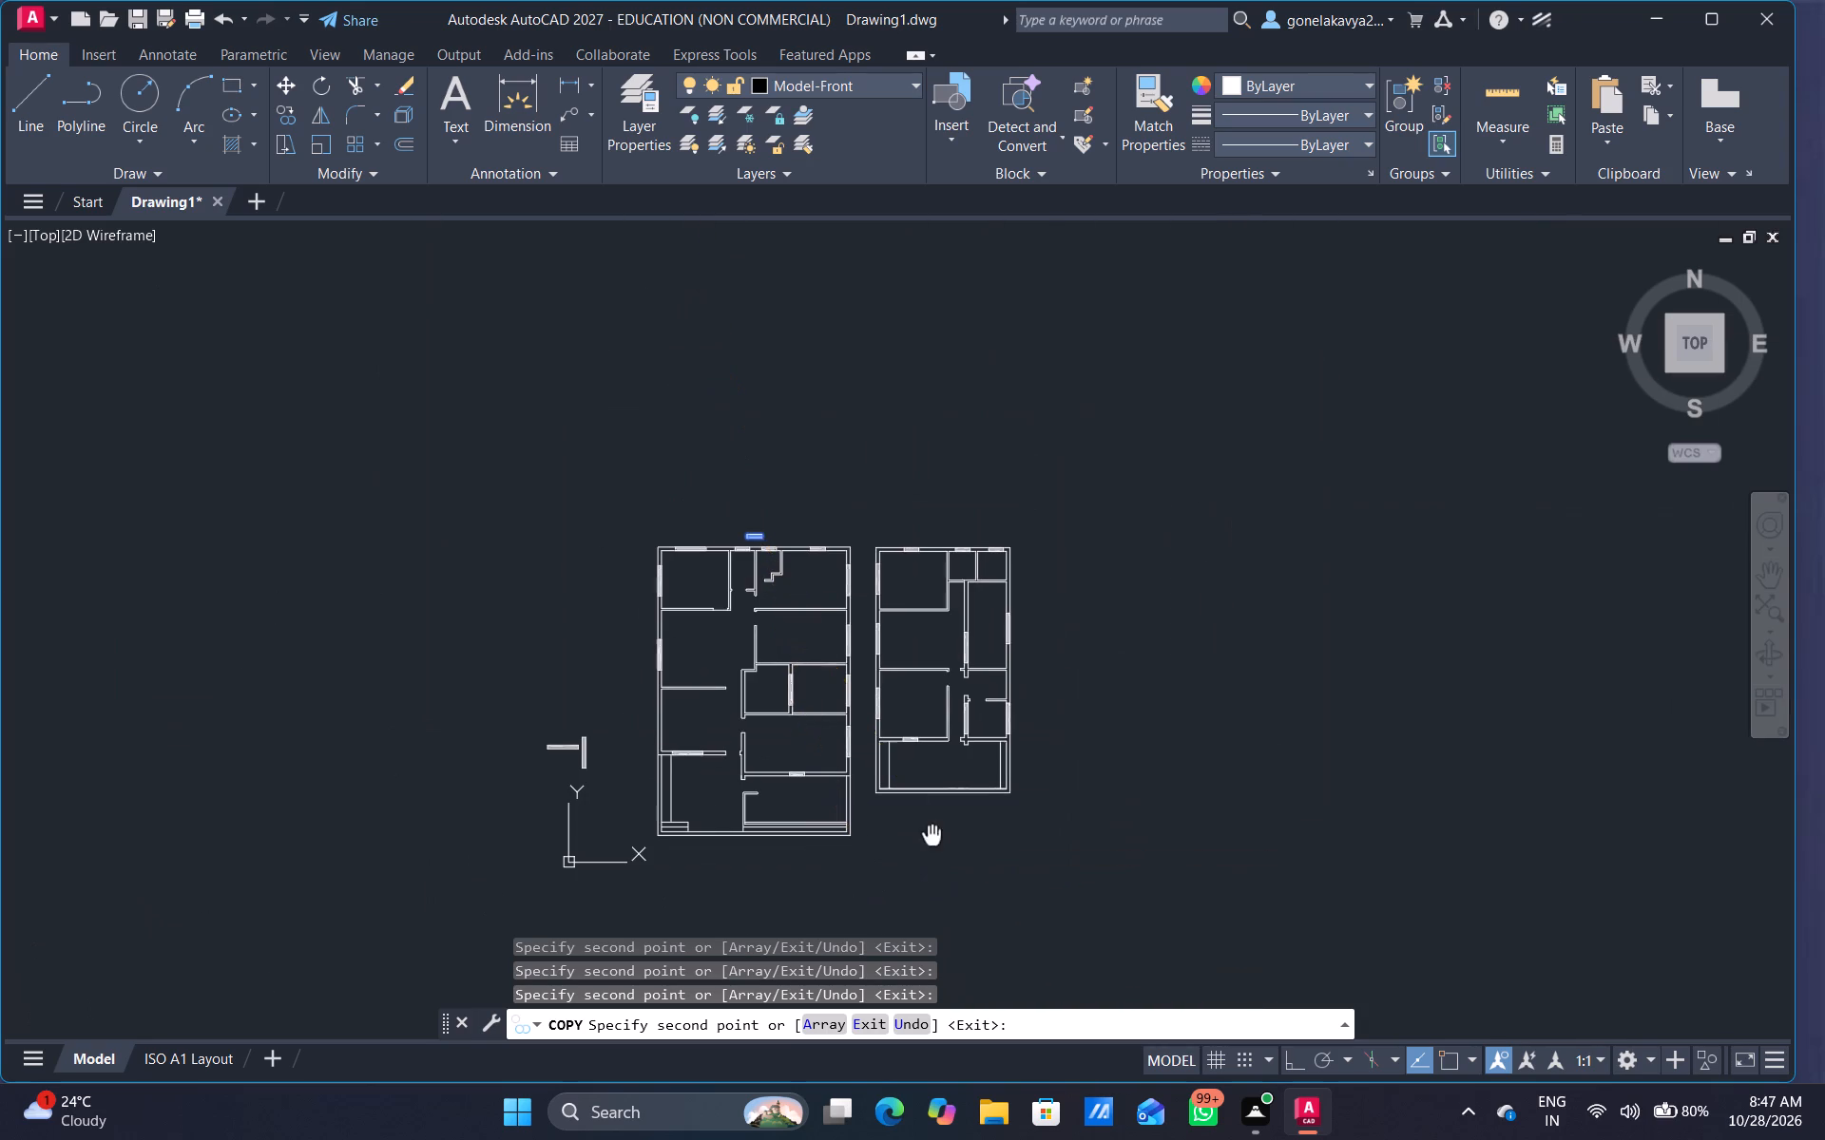
middle_click_drag(932, 835, 858, 817)
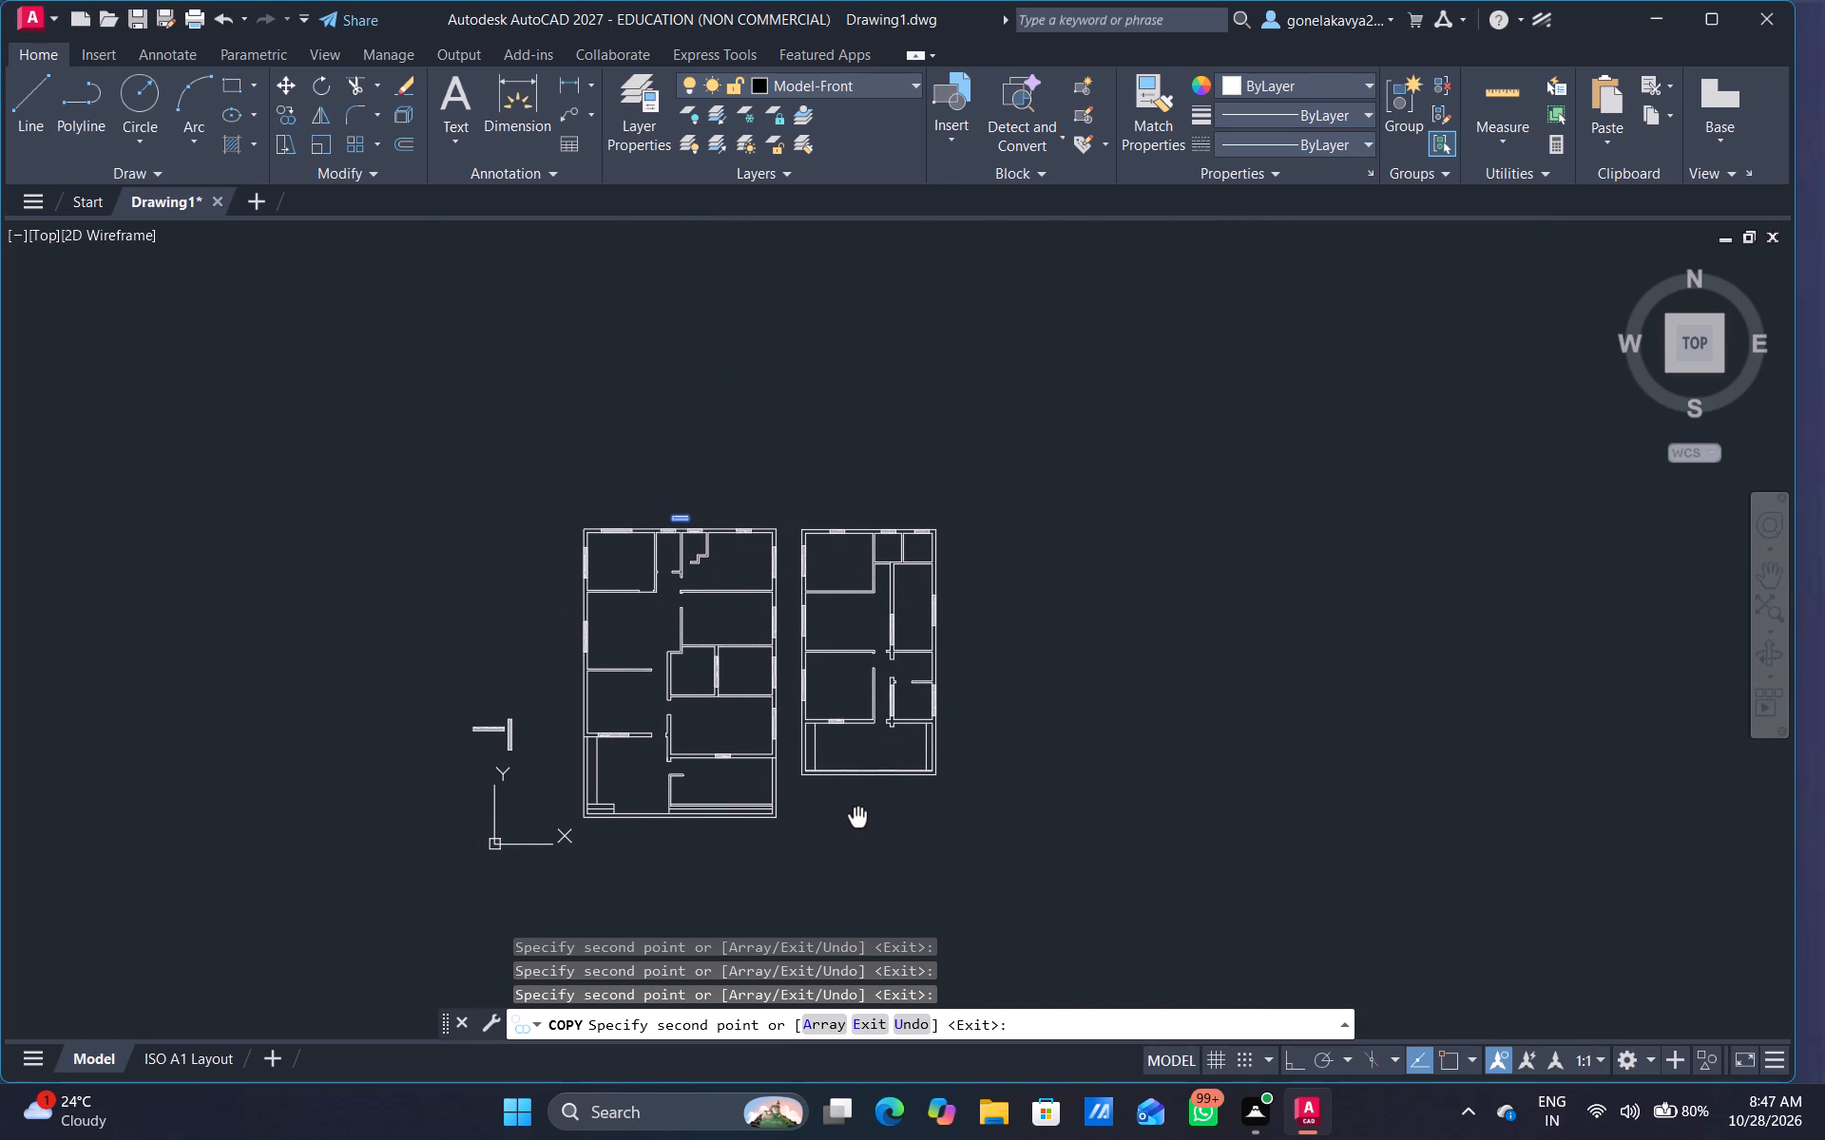
middle_click_drag(858, 817, 867, 822)
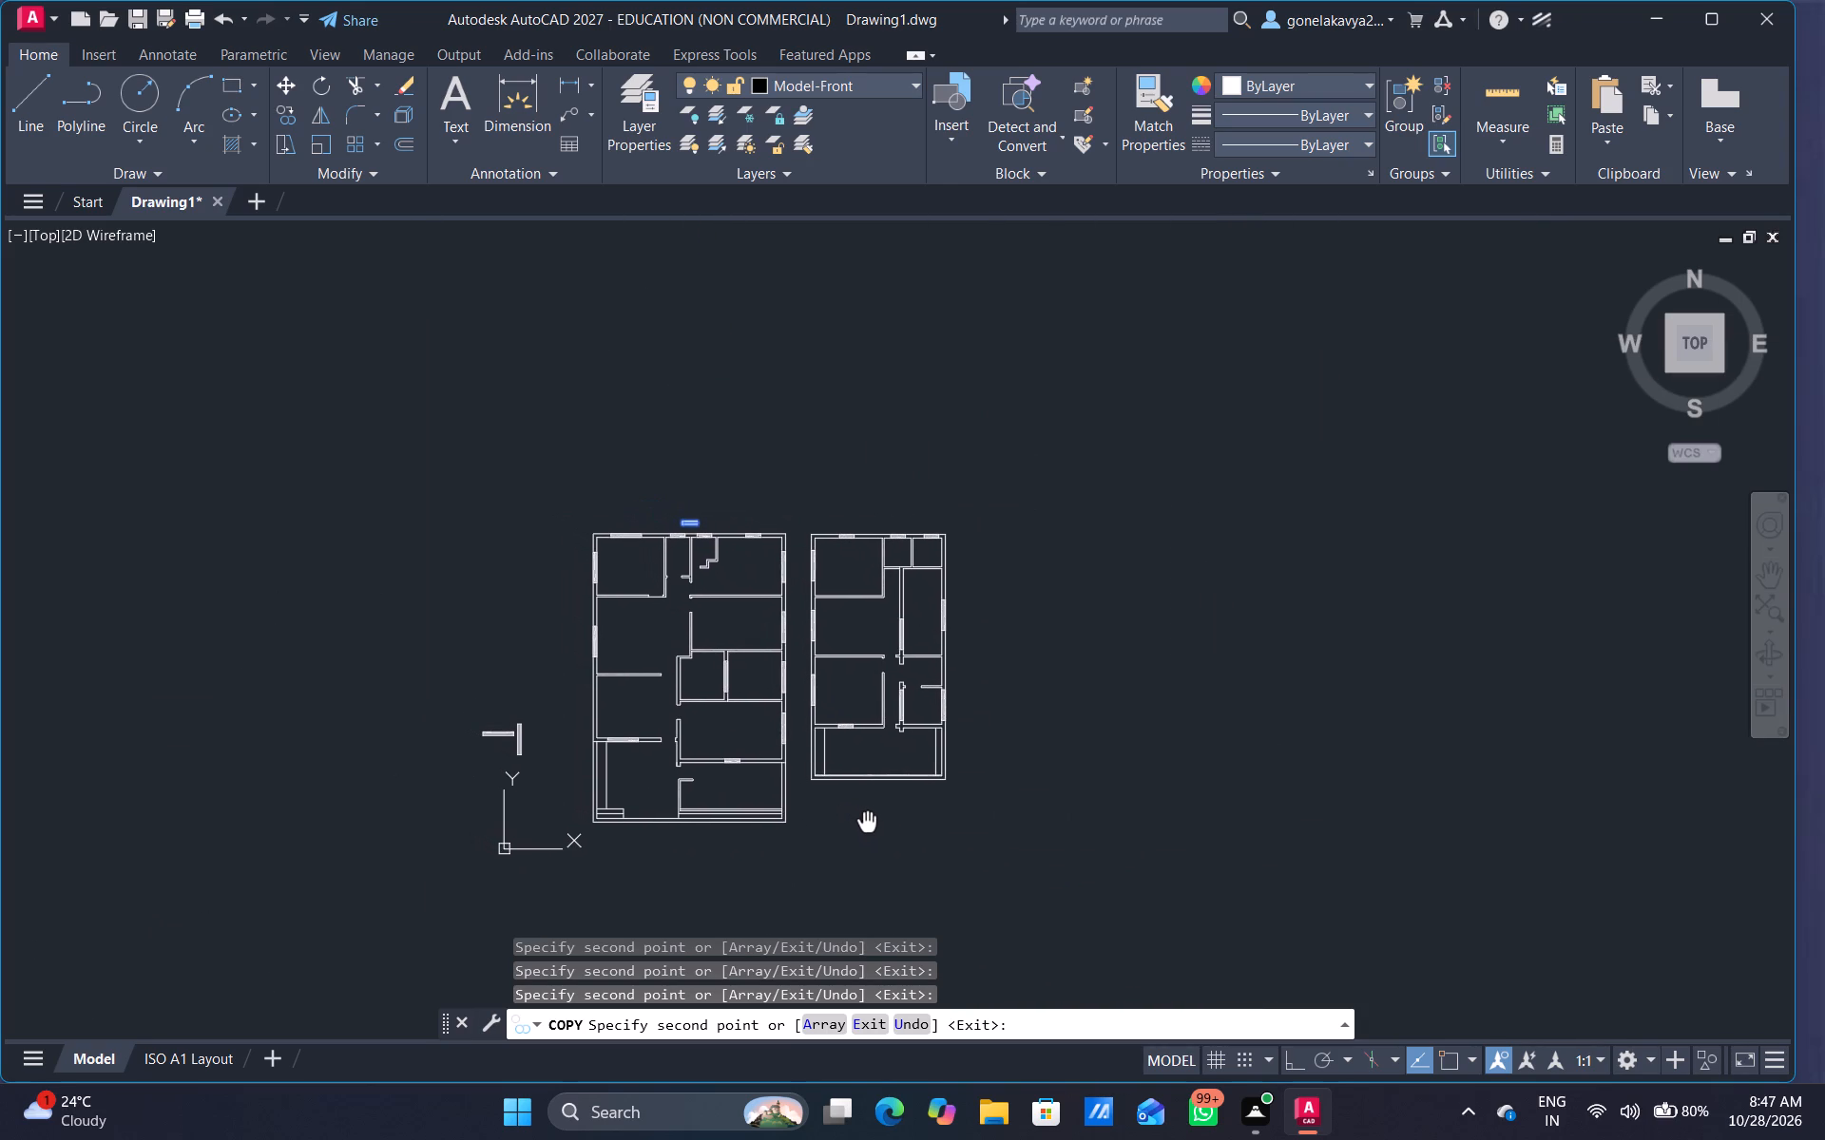
middle_click_drag(867, 822, 869, 825)
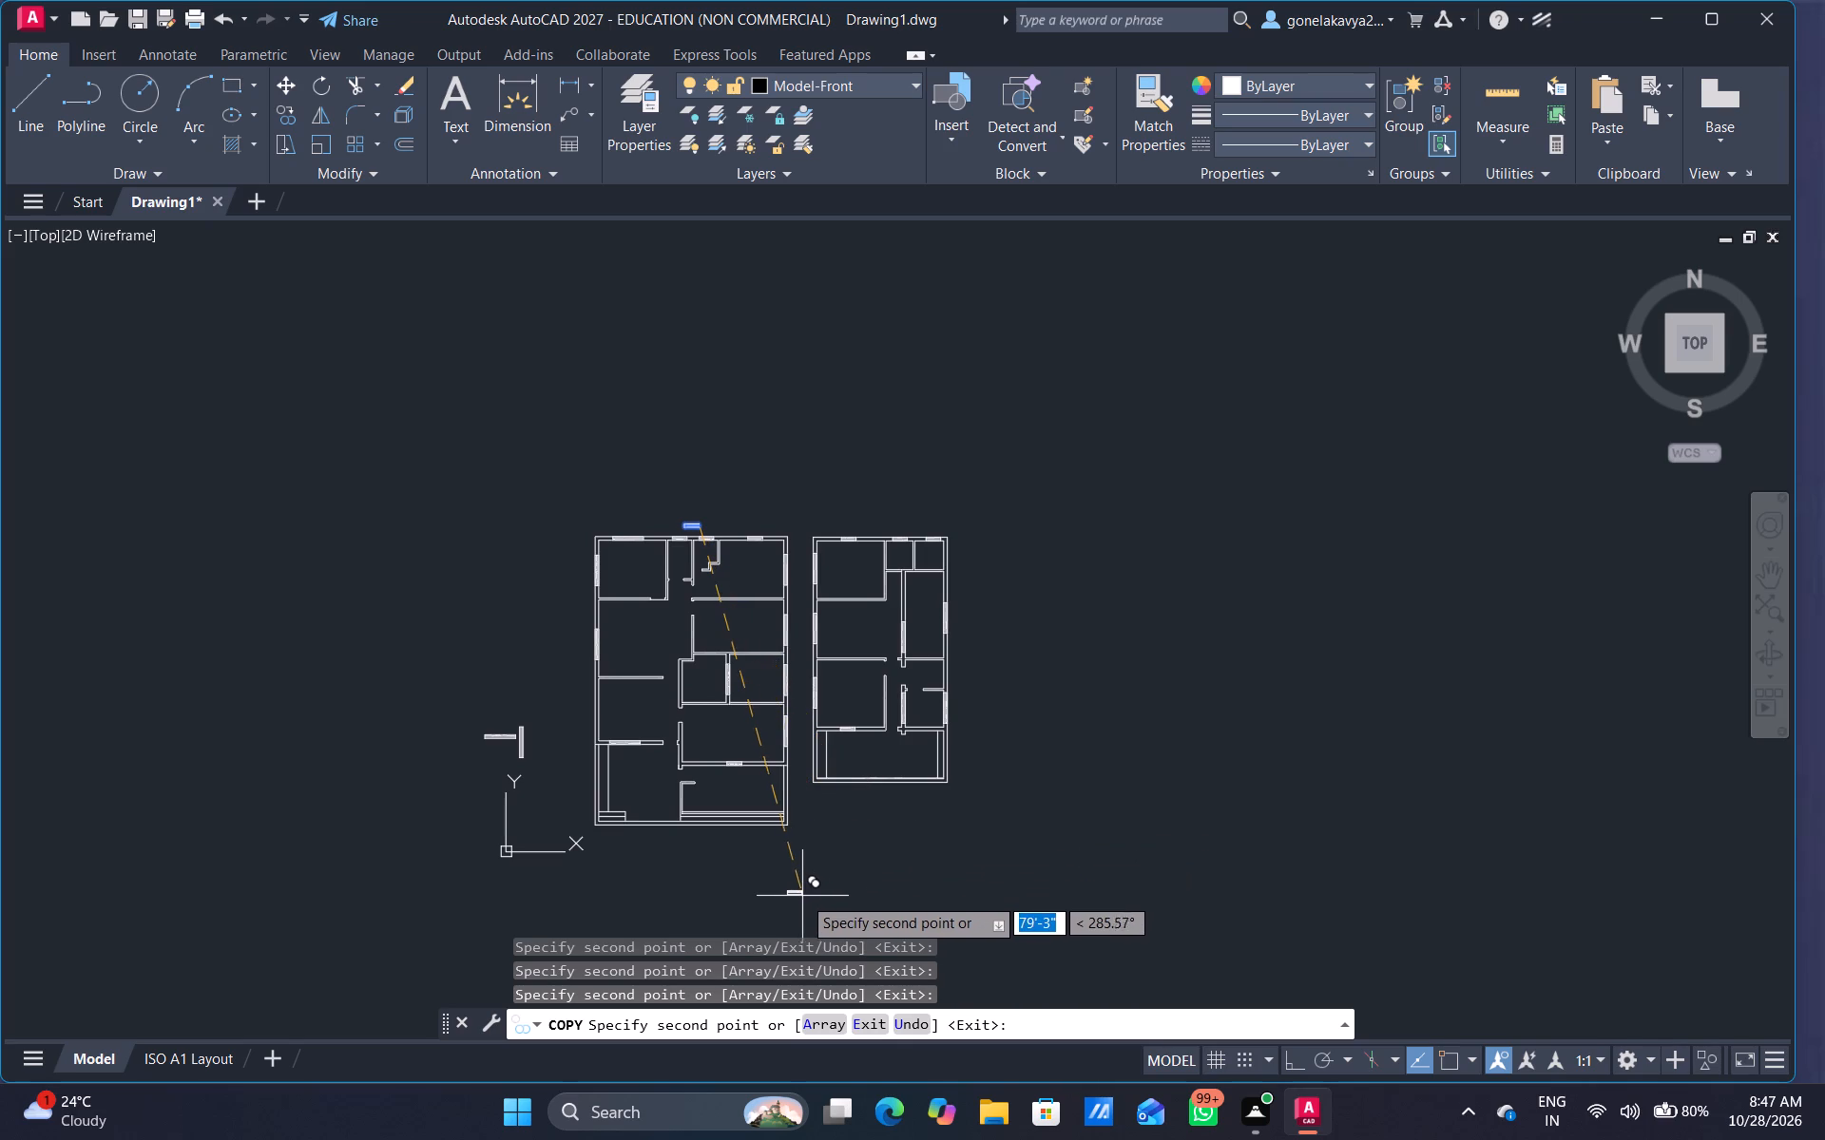
key("Escape")
Draw an upright rectangle 3" wide and 3' tall in the empty space west of the larger plan.
scroll(734, 735, "up", 2)
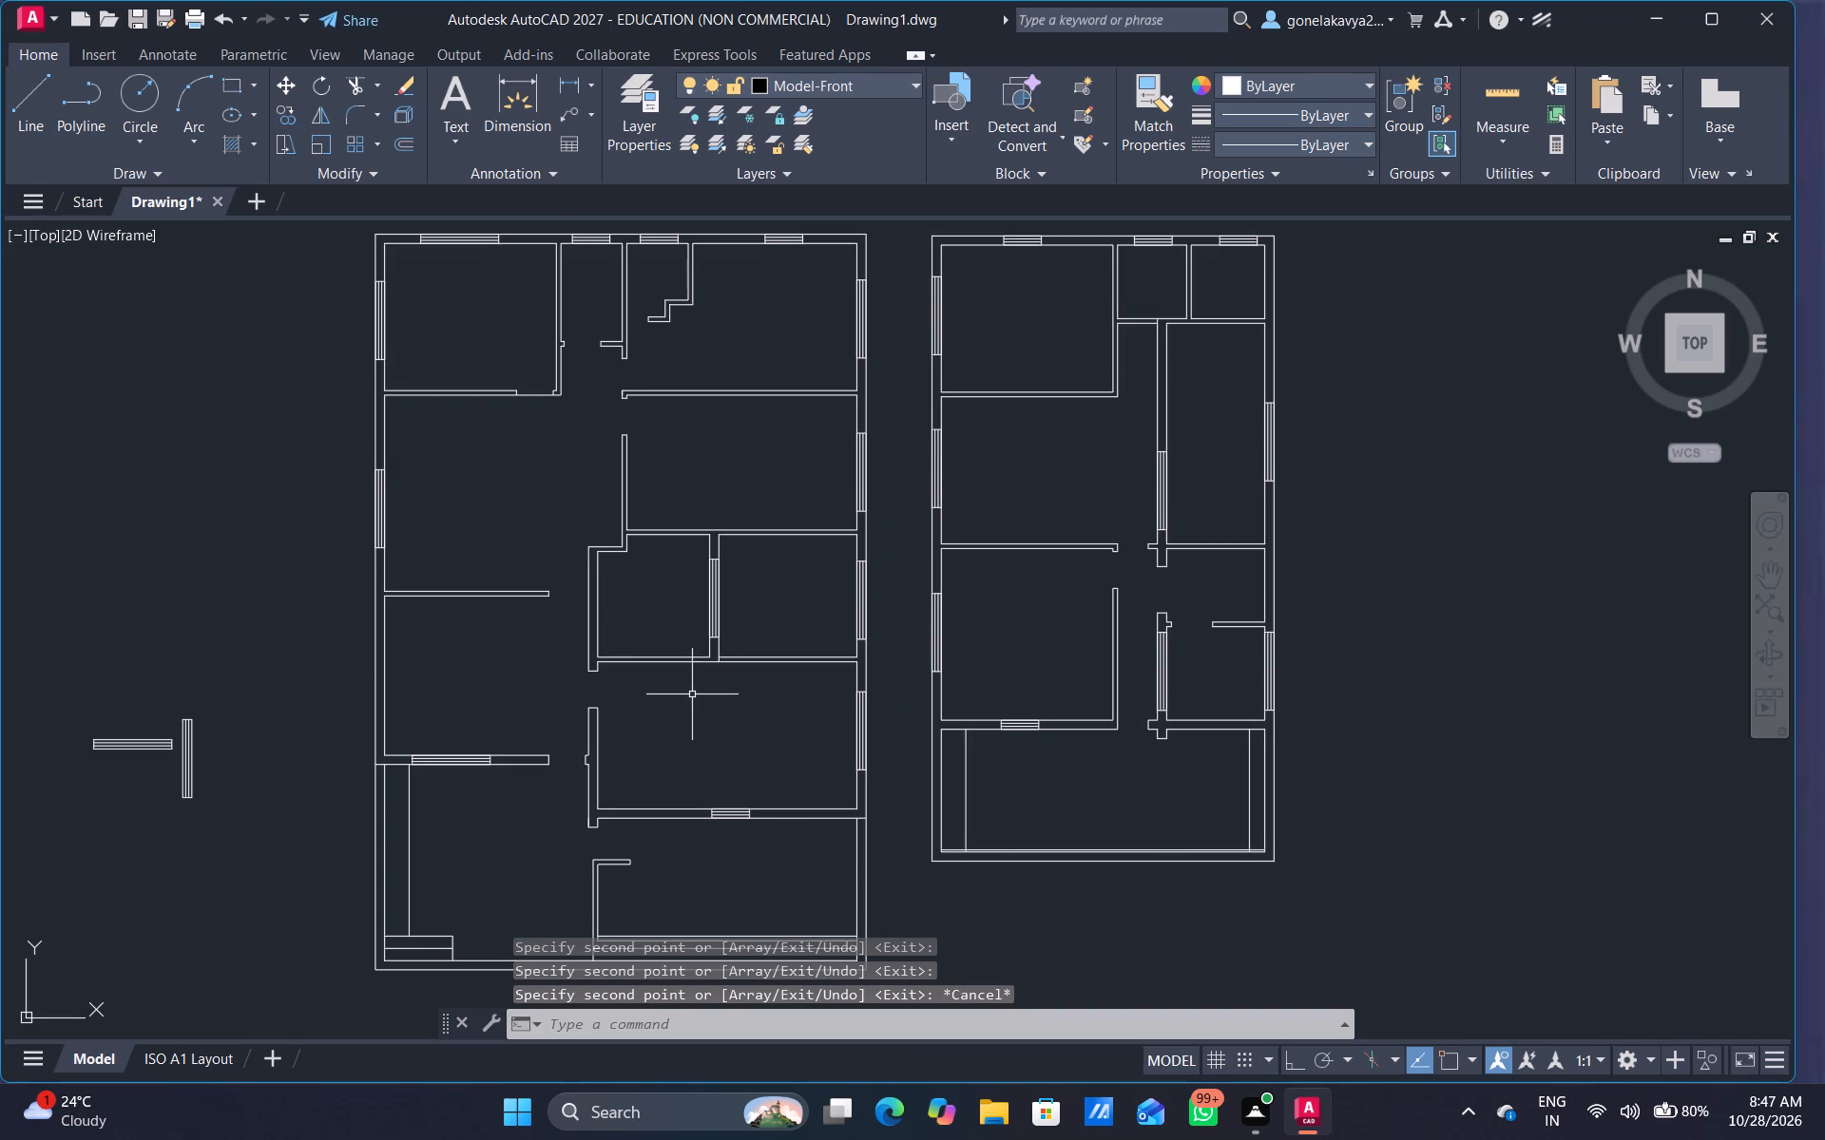
scroll(691, 693, "up", 1)
middle_click_drag(686, 680, 738, 795)
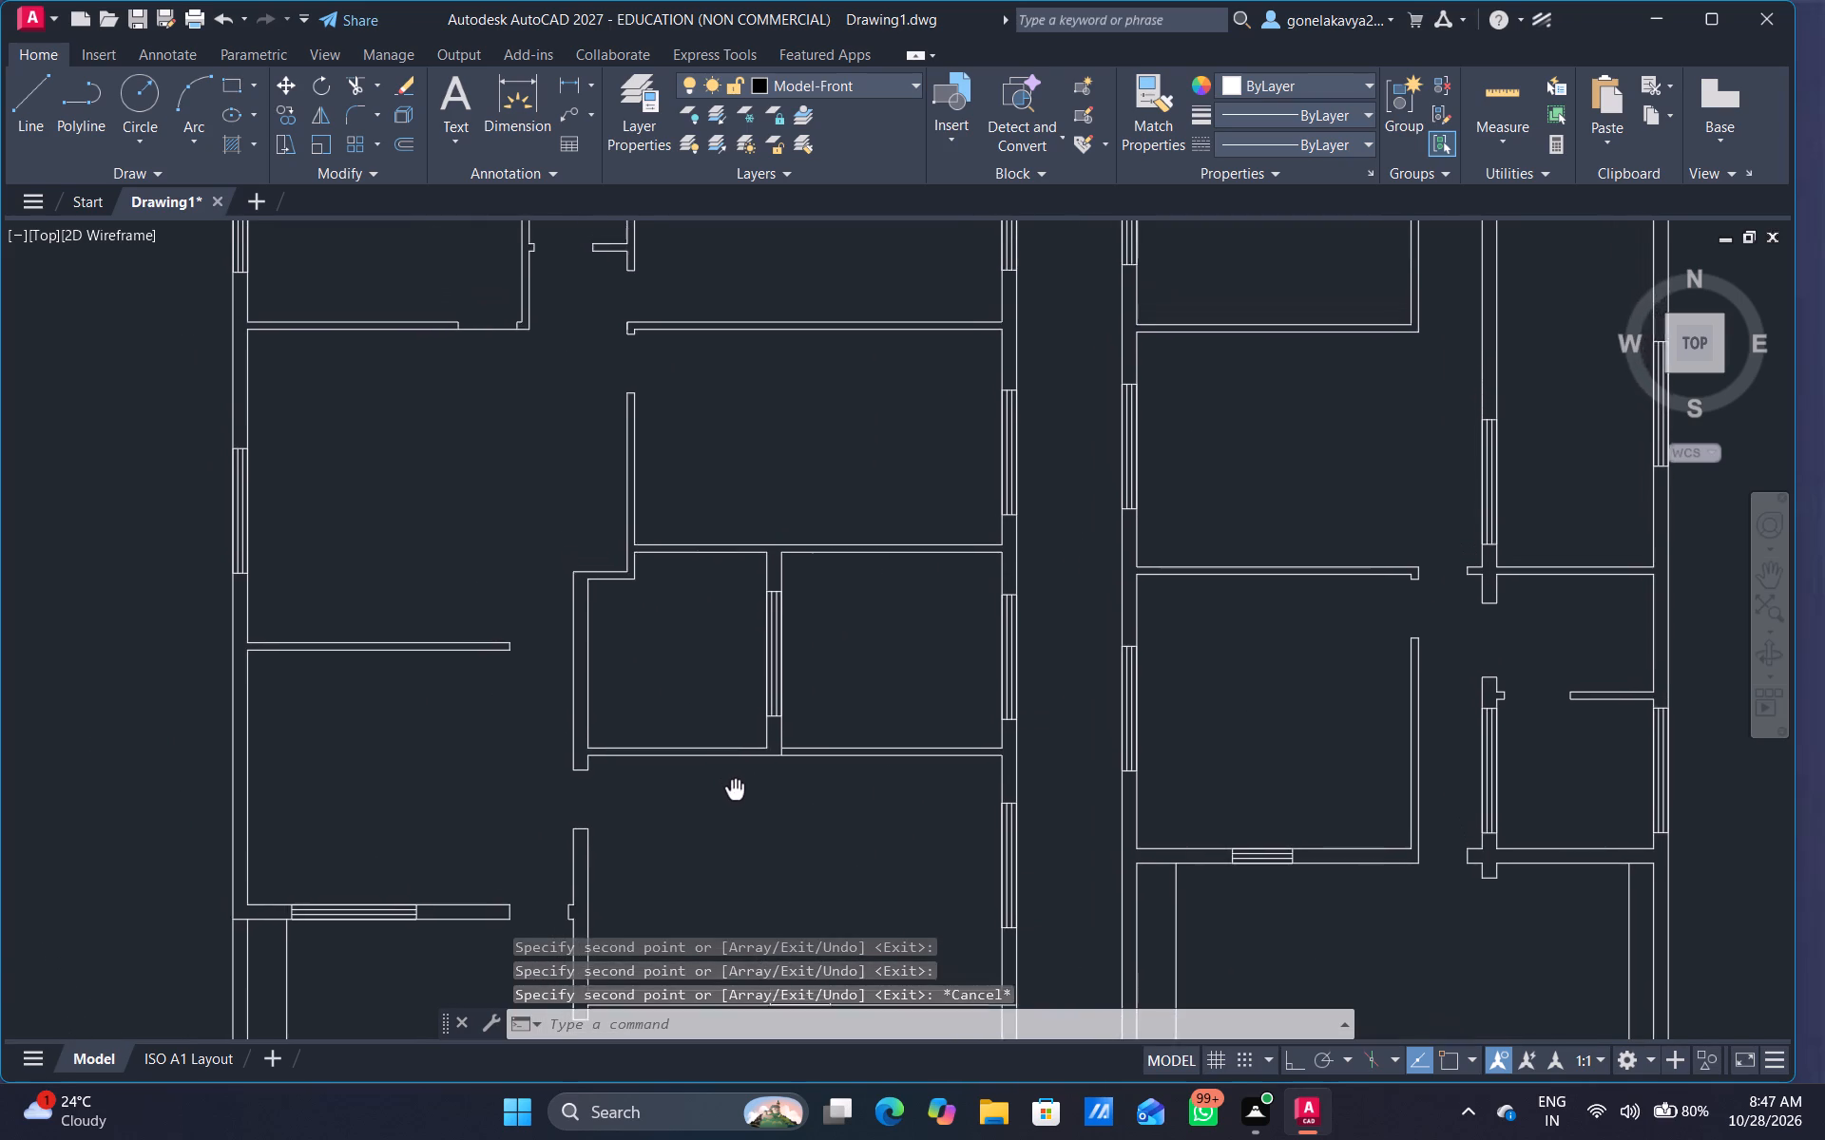
middle_click_drag(738, 795, 1417, 895)
key("r")
key("e")
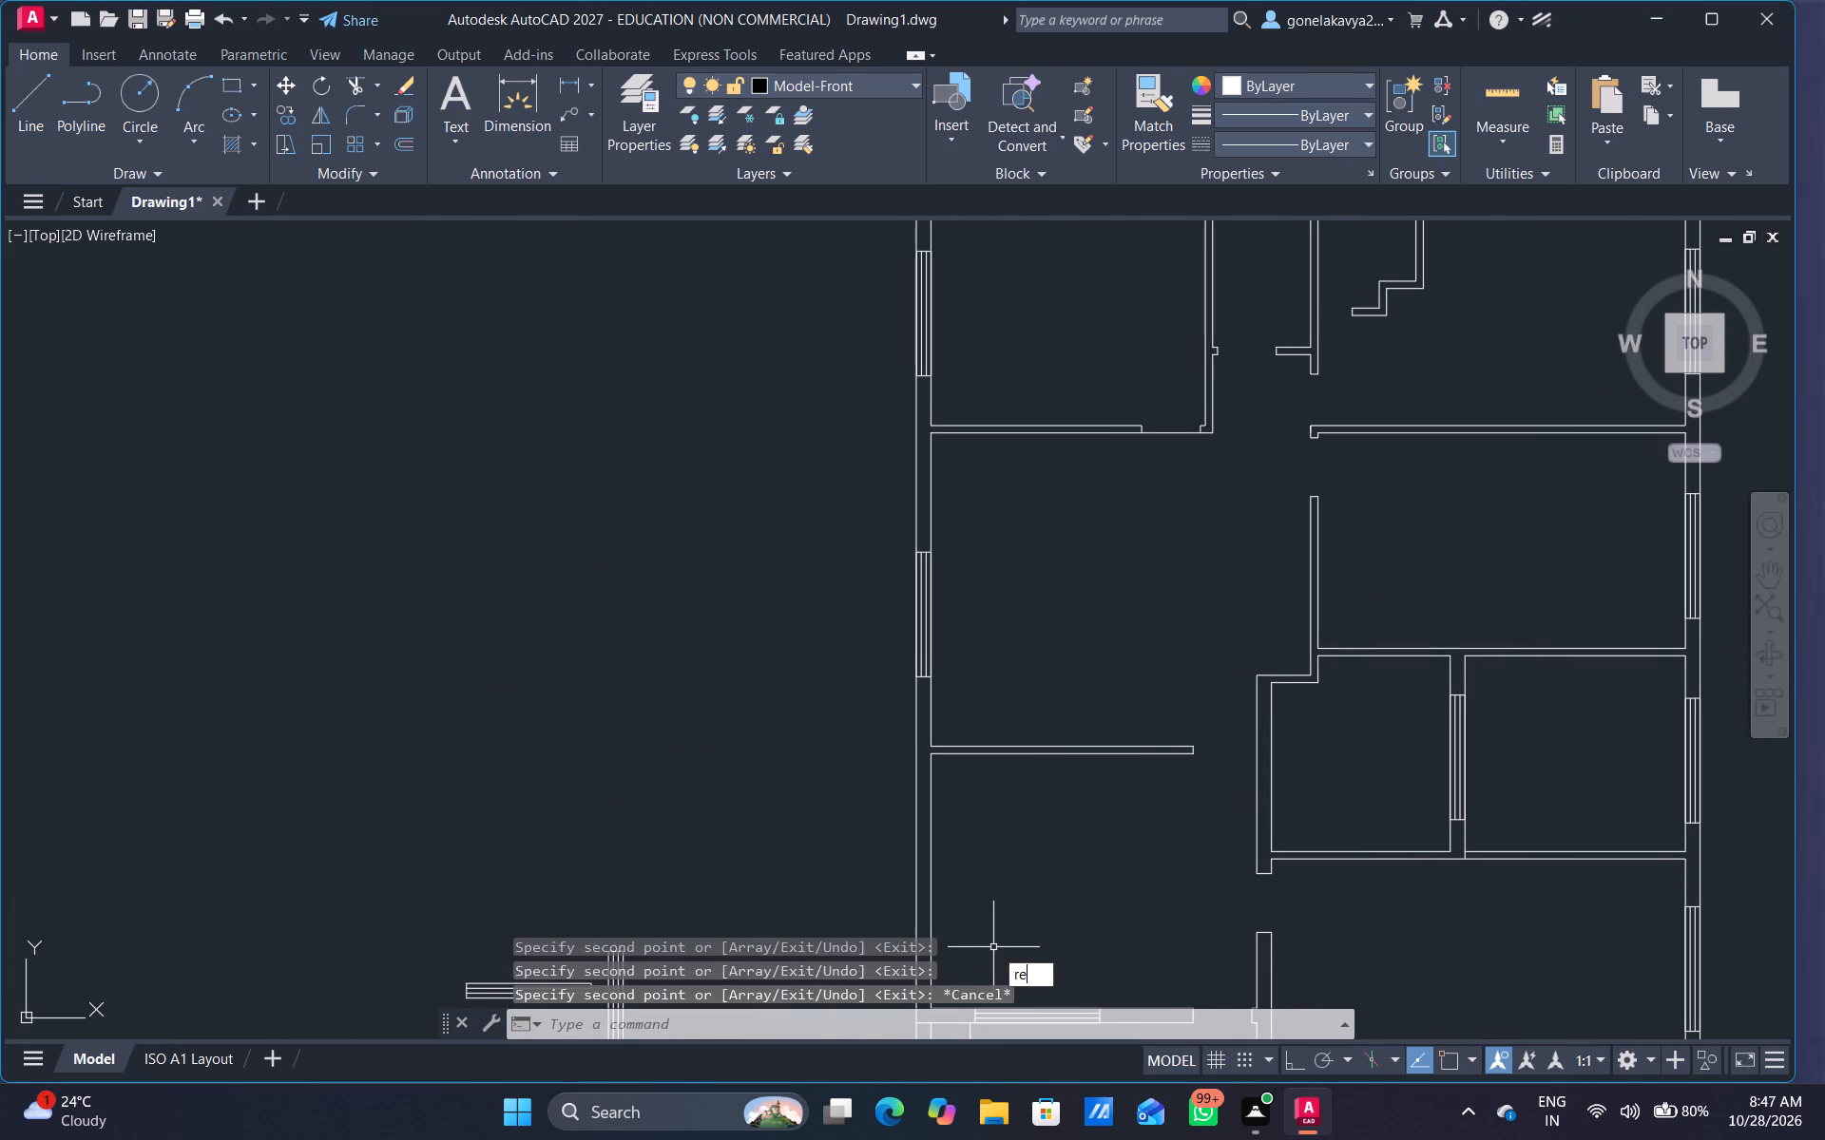
key("c")
key("space")
left_click_drag(708, 725, 713, 722)
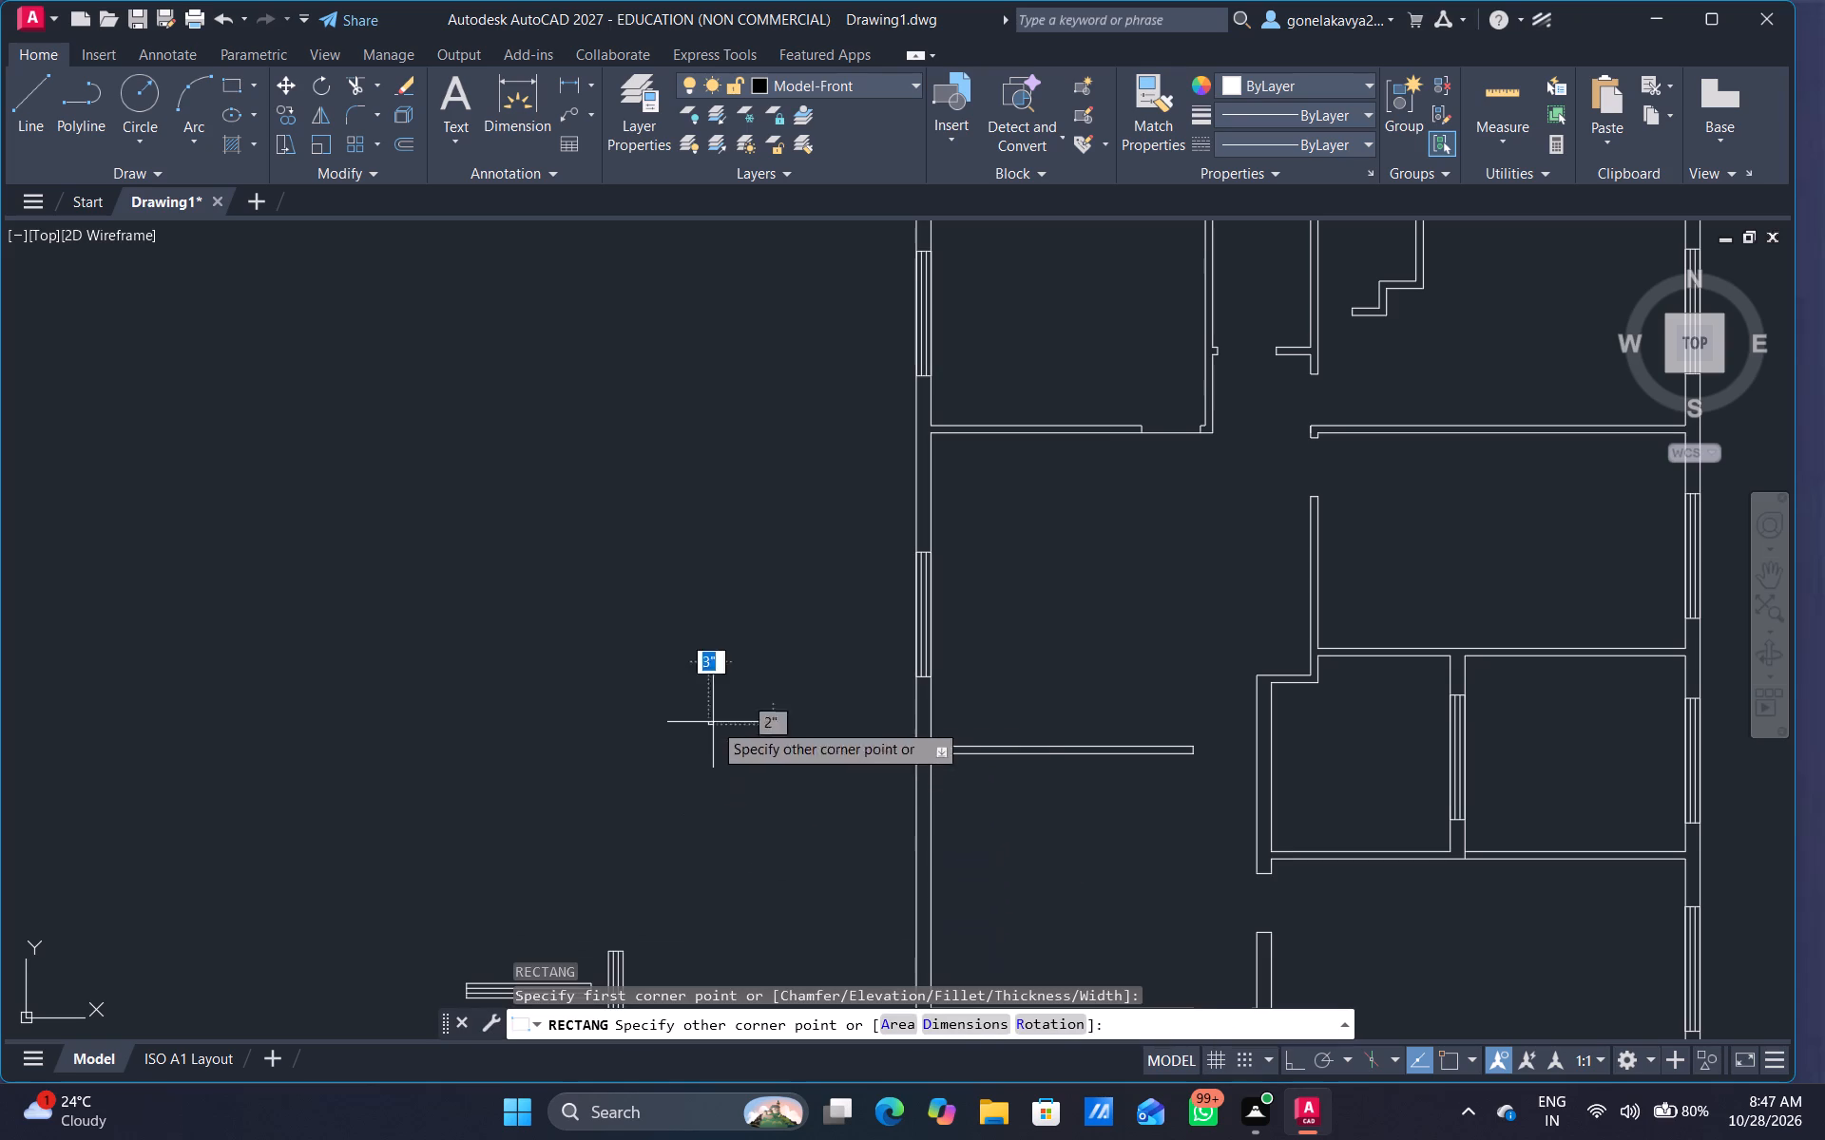
left_click_drag(713, 722, 709, 704)
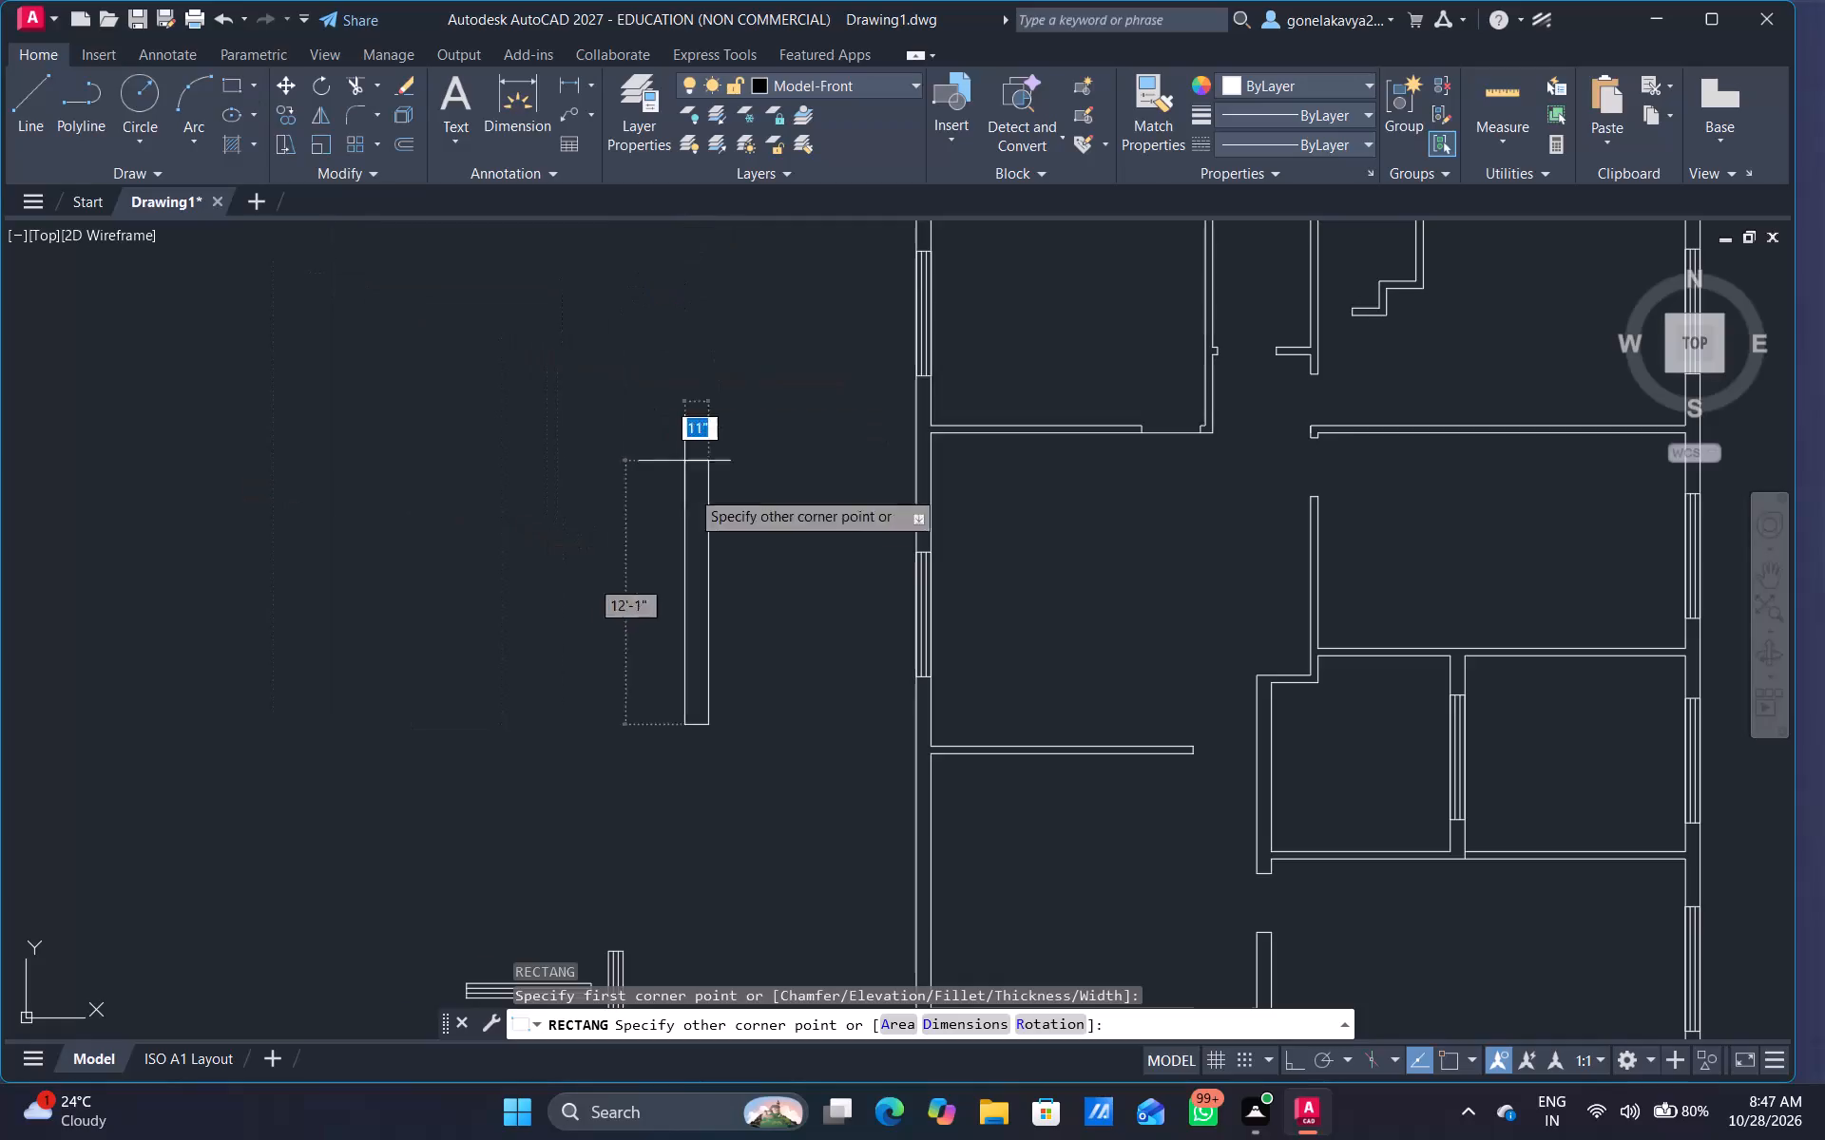
middle_click_drag(660, 633, 668, 806)
scroll(673, 775, "up", 2)
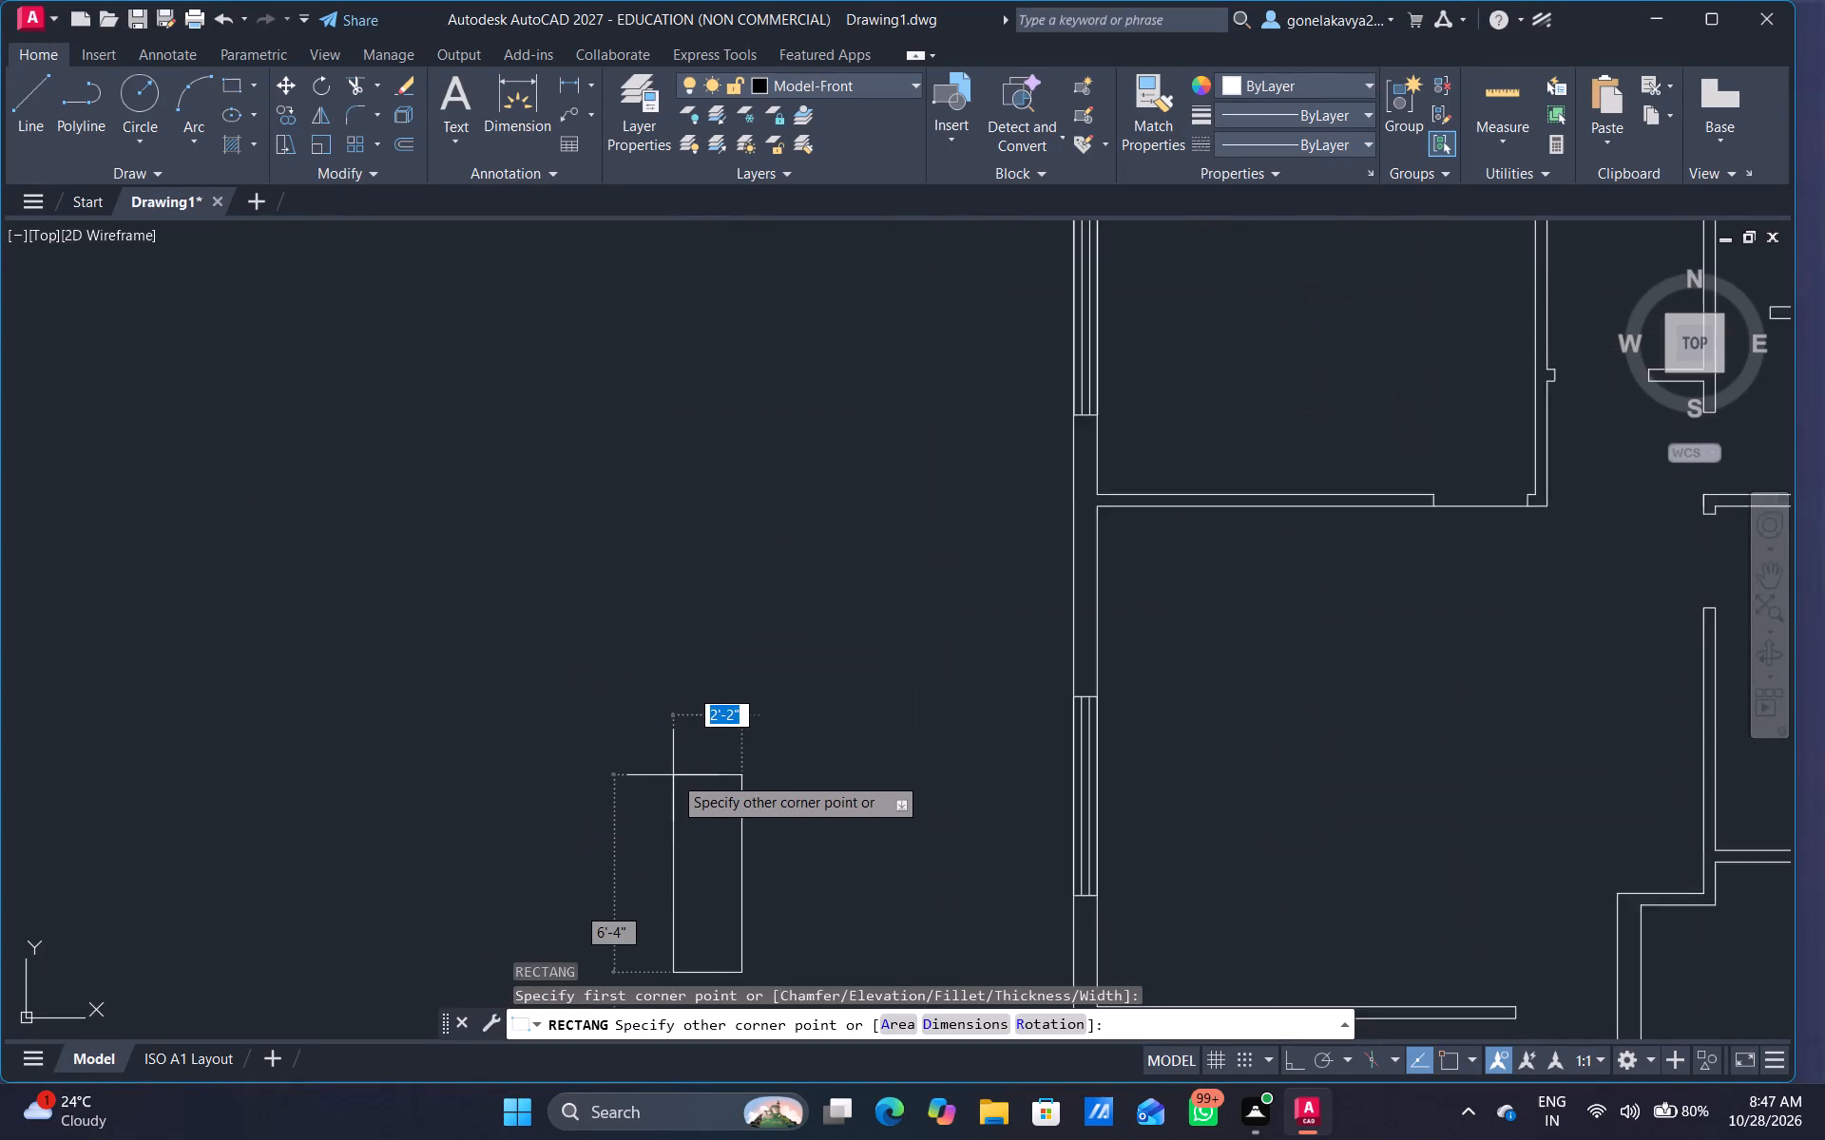
middle_click_drag(697, 762, 744, 459)
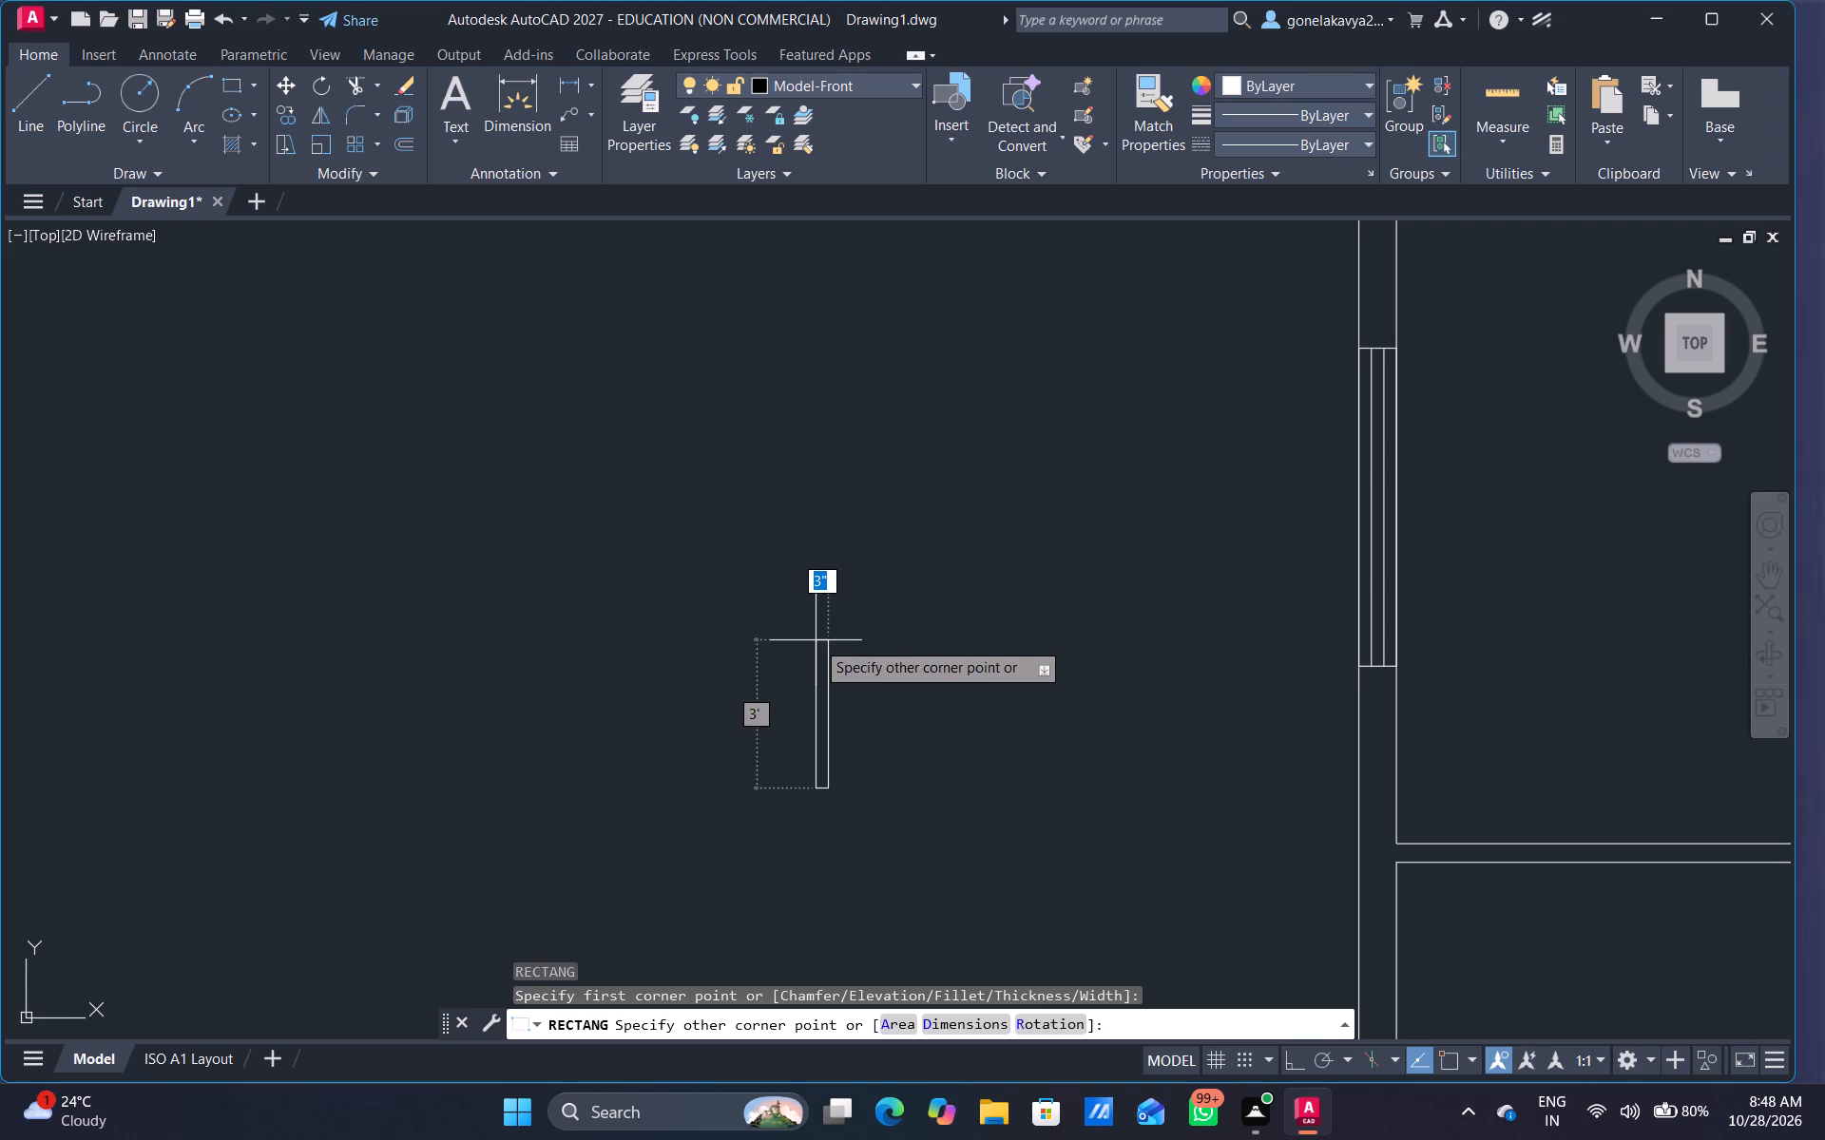
left_click(816, 640)
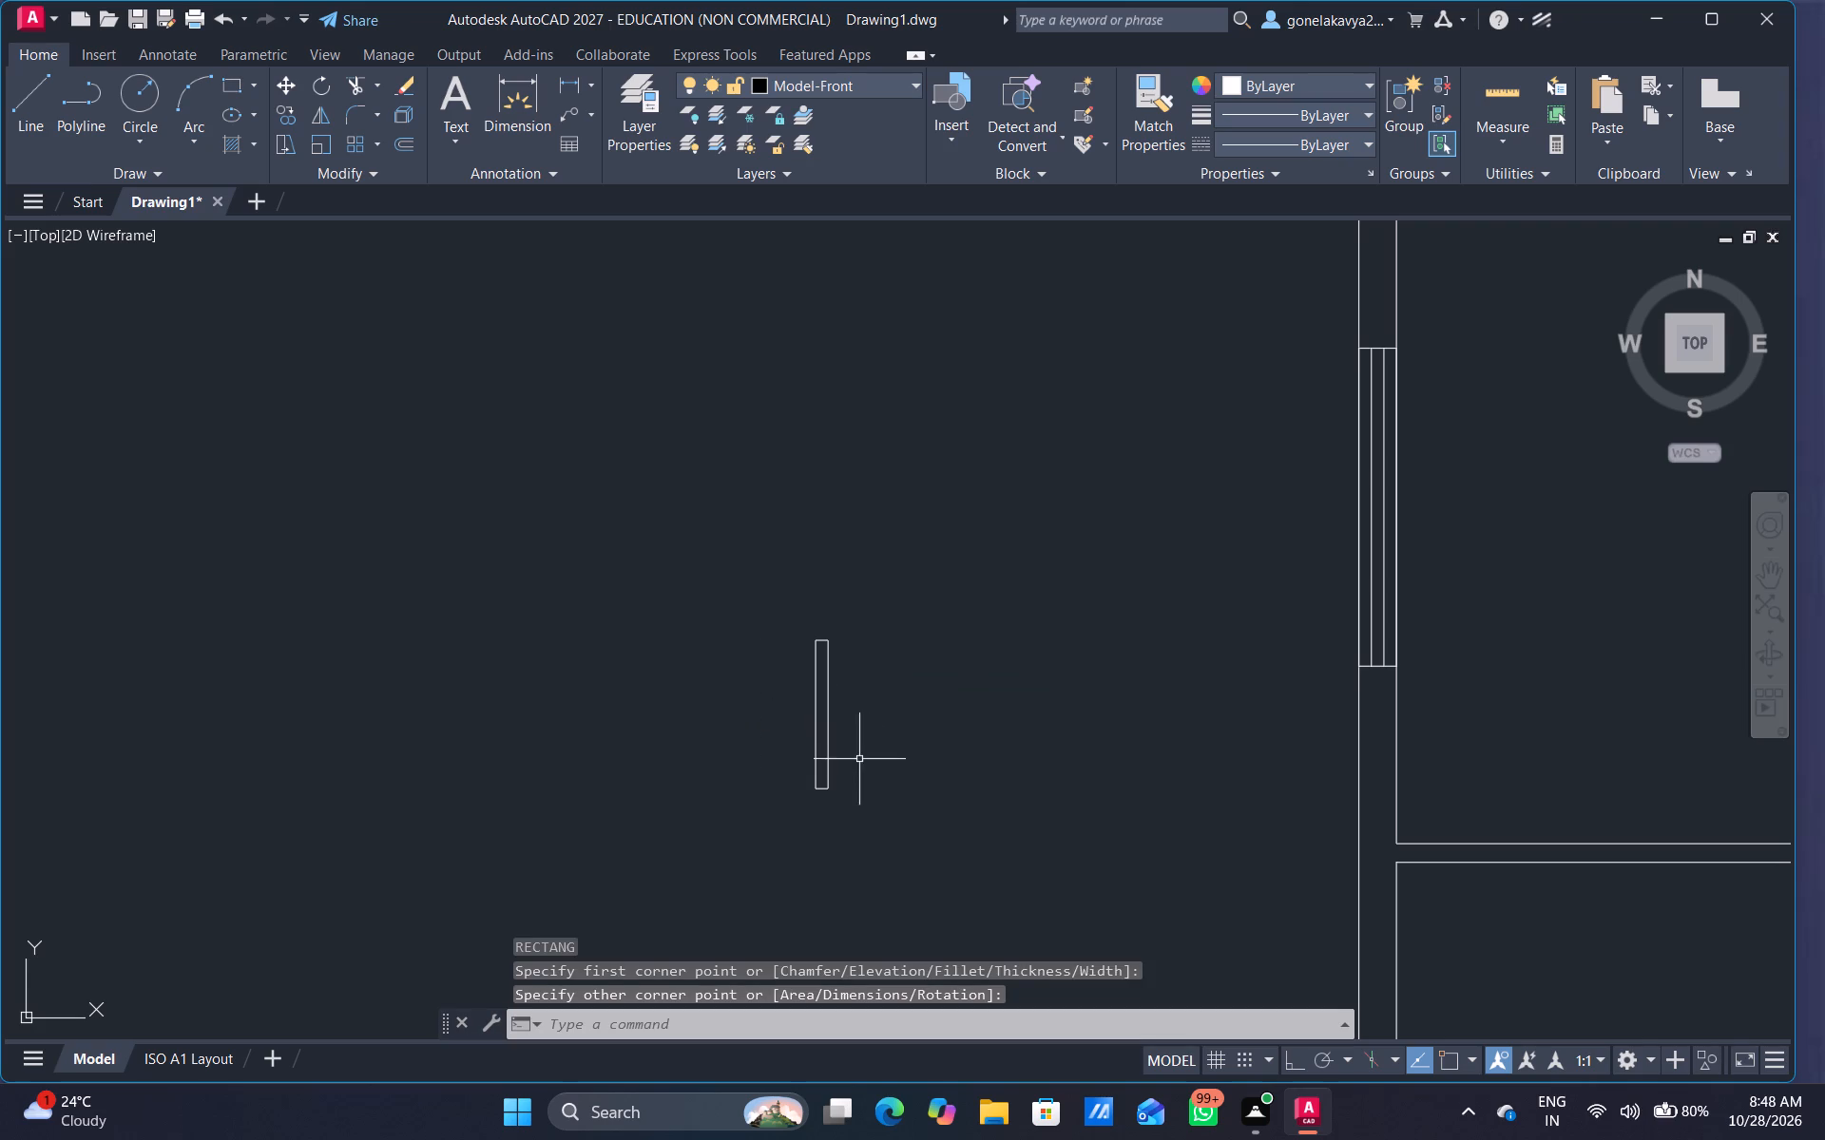
Copy the 3" by 3' rectangle about 3' to the east of the original.
left_click_drag(868, 764, 858, 573)
right_click(862, 573)
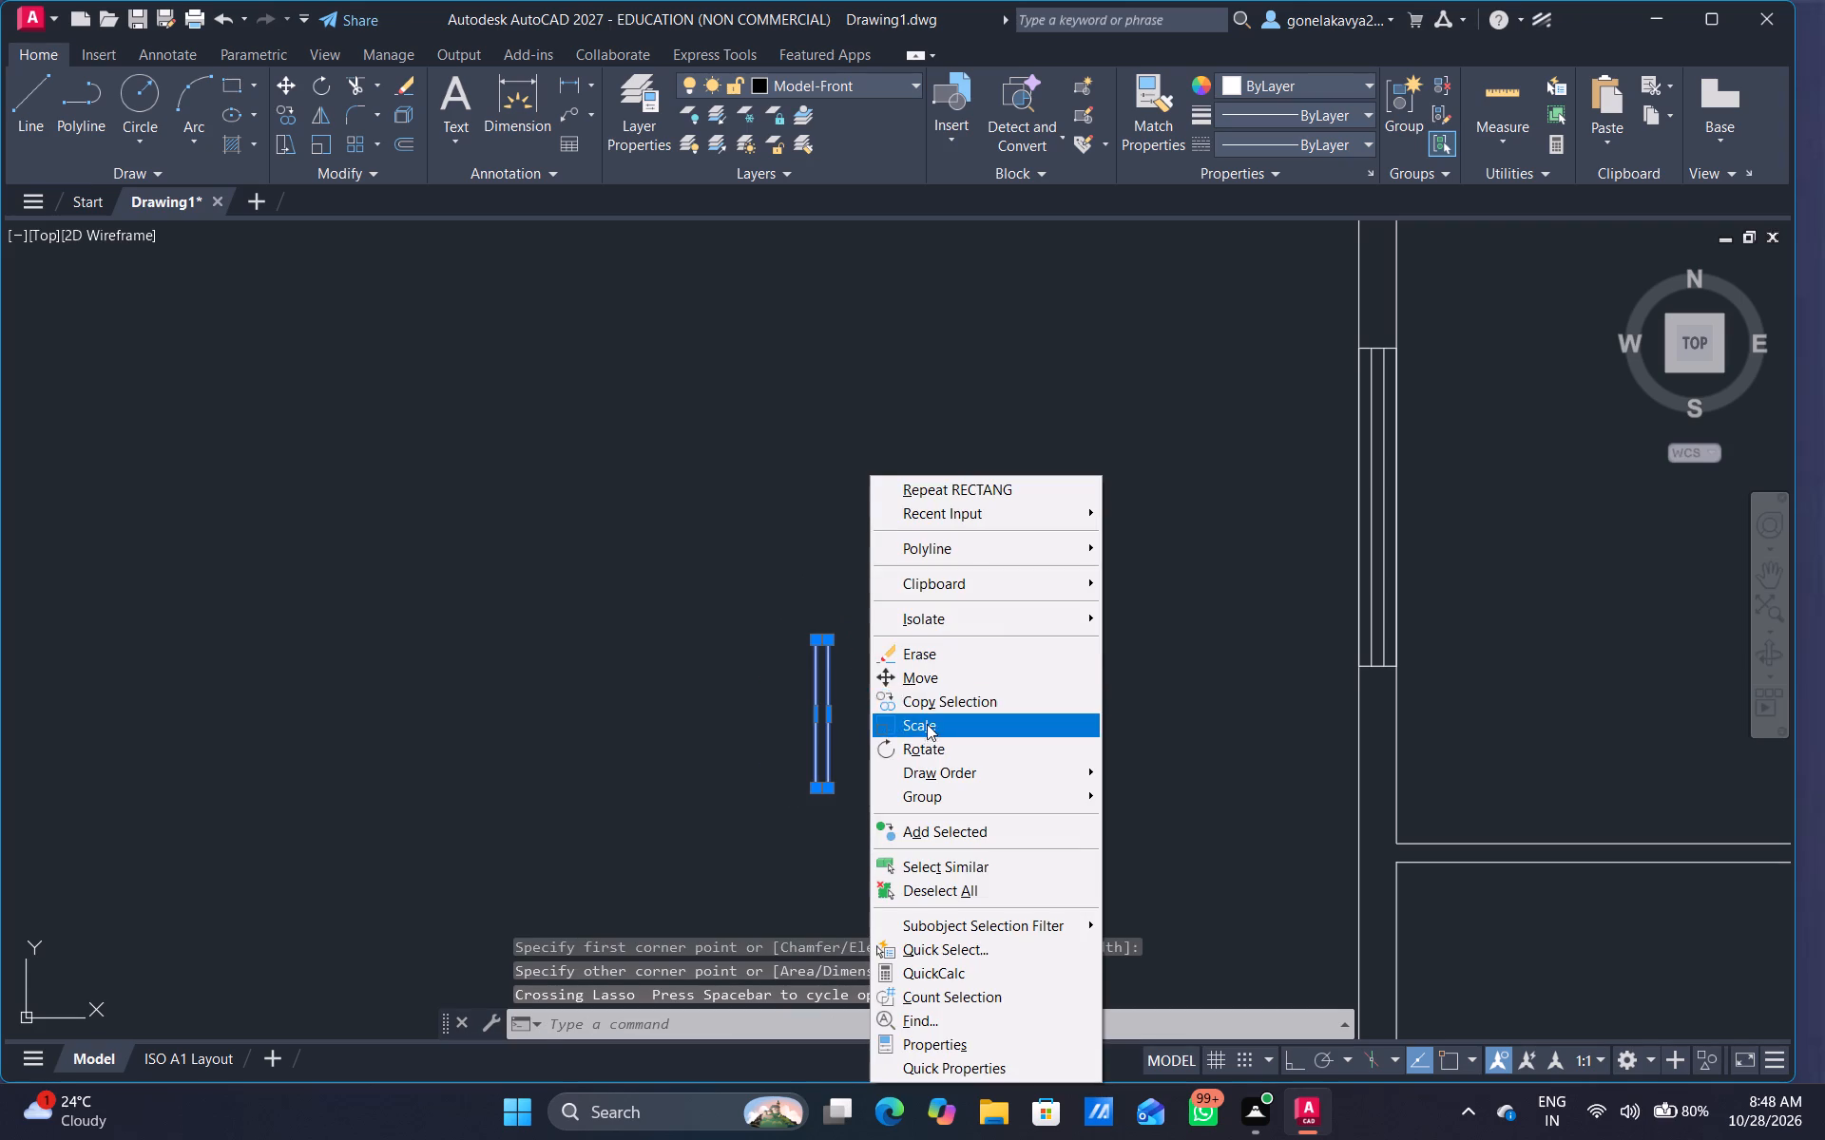
left_click(937, 693)
left_click(877, 773)
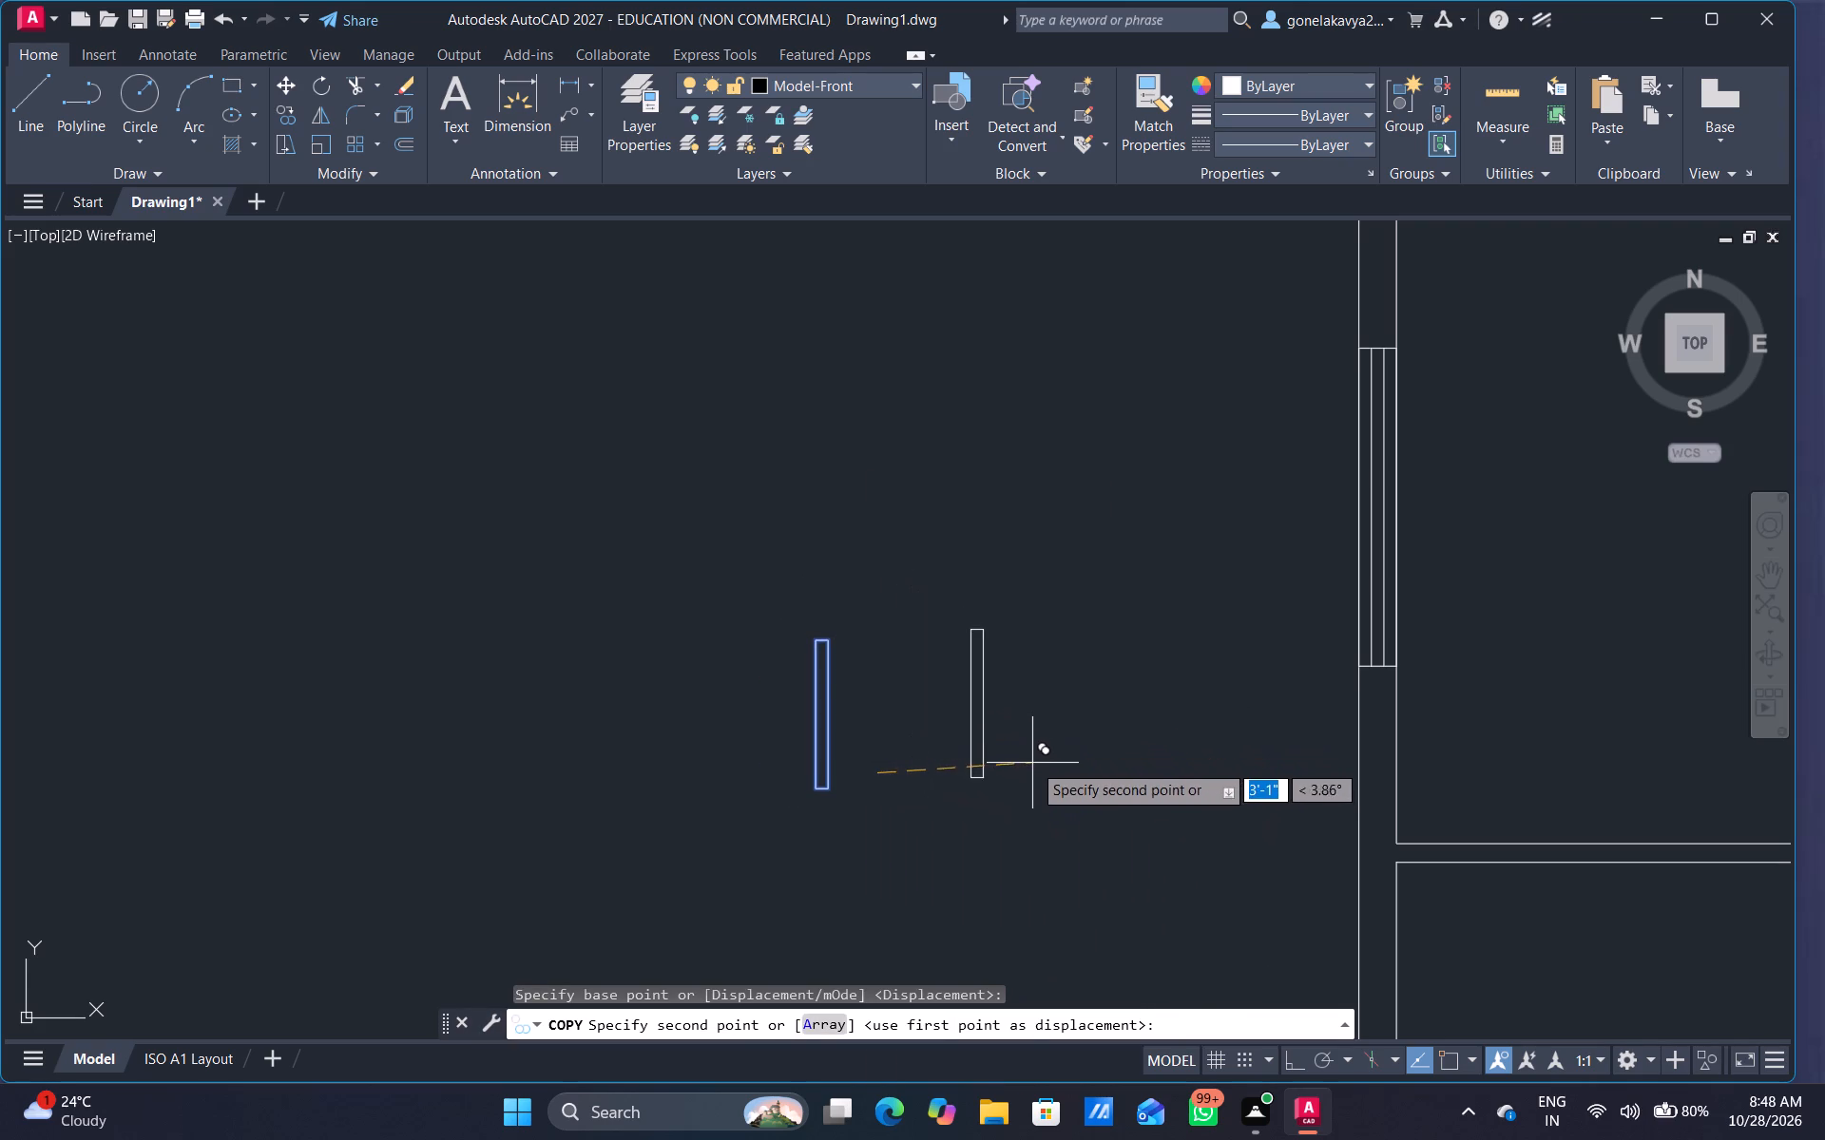
left_click(1041, 769)
key("Escape")
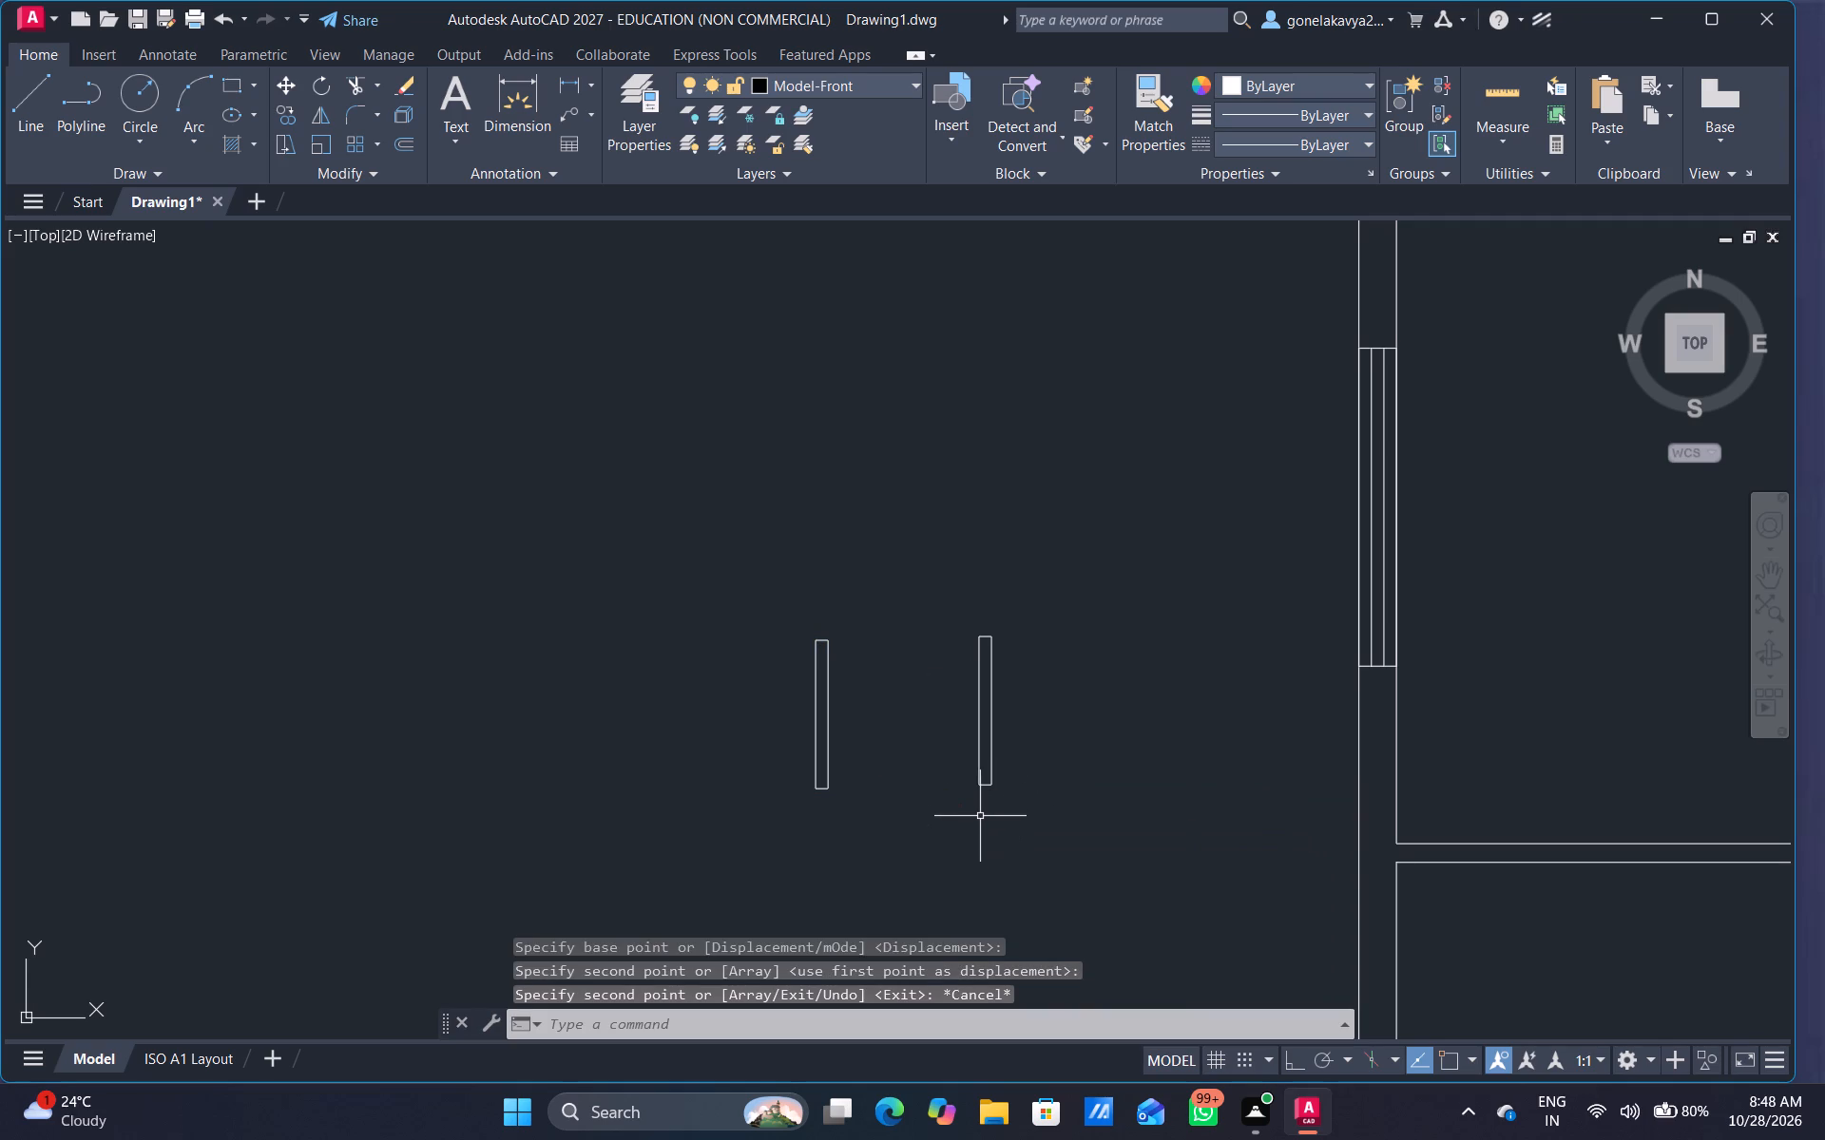
Rotate the copied rectangle by 270° with Ortho on so that it lies horizontally.
left_click_drag(1025, 794, 1008, 598)
right_click(1007, 618)
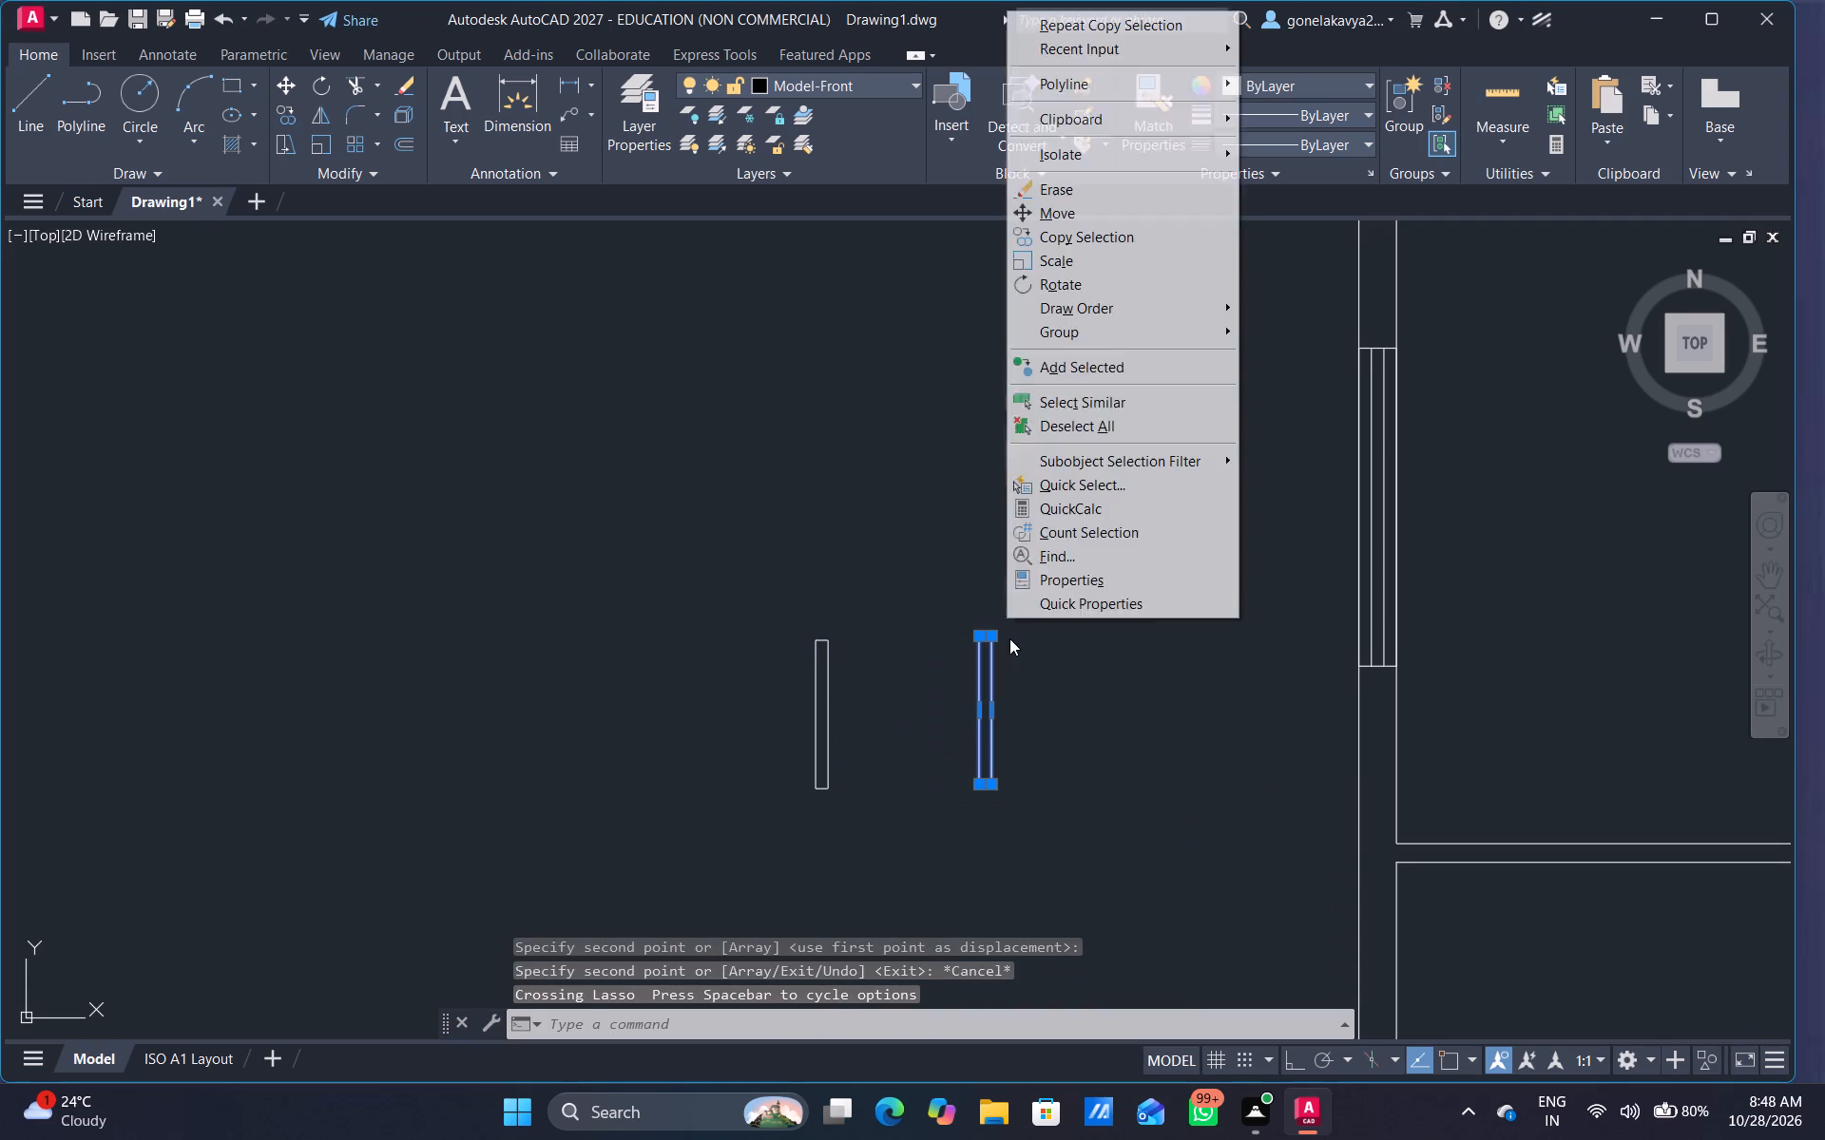
left_click(1181, 277)
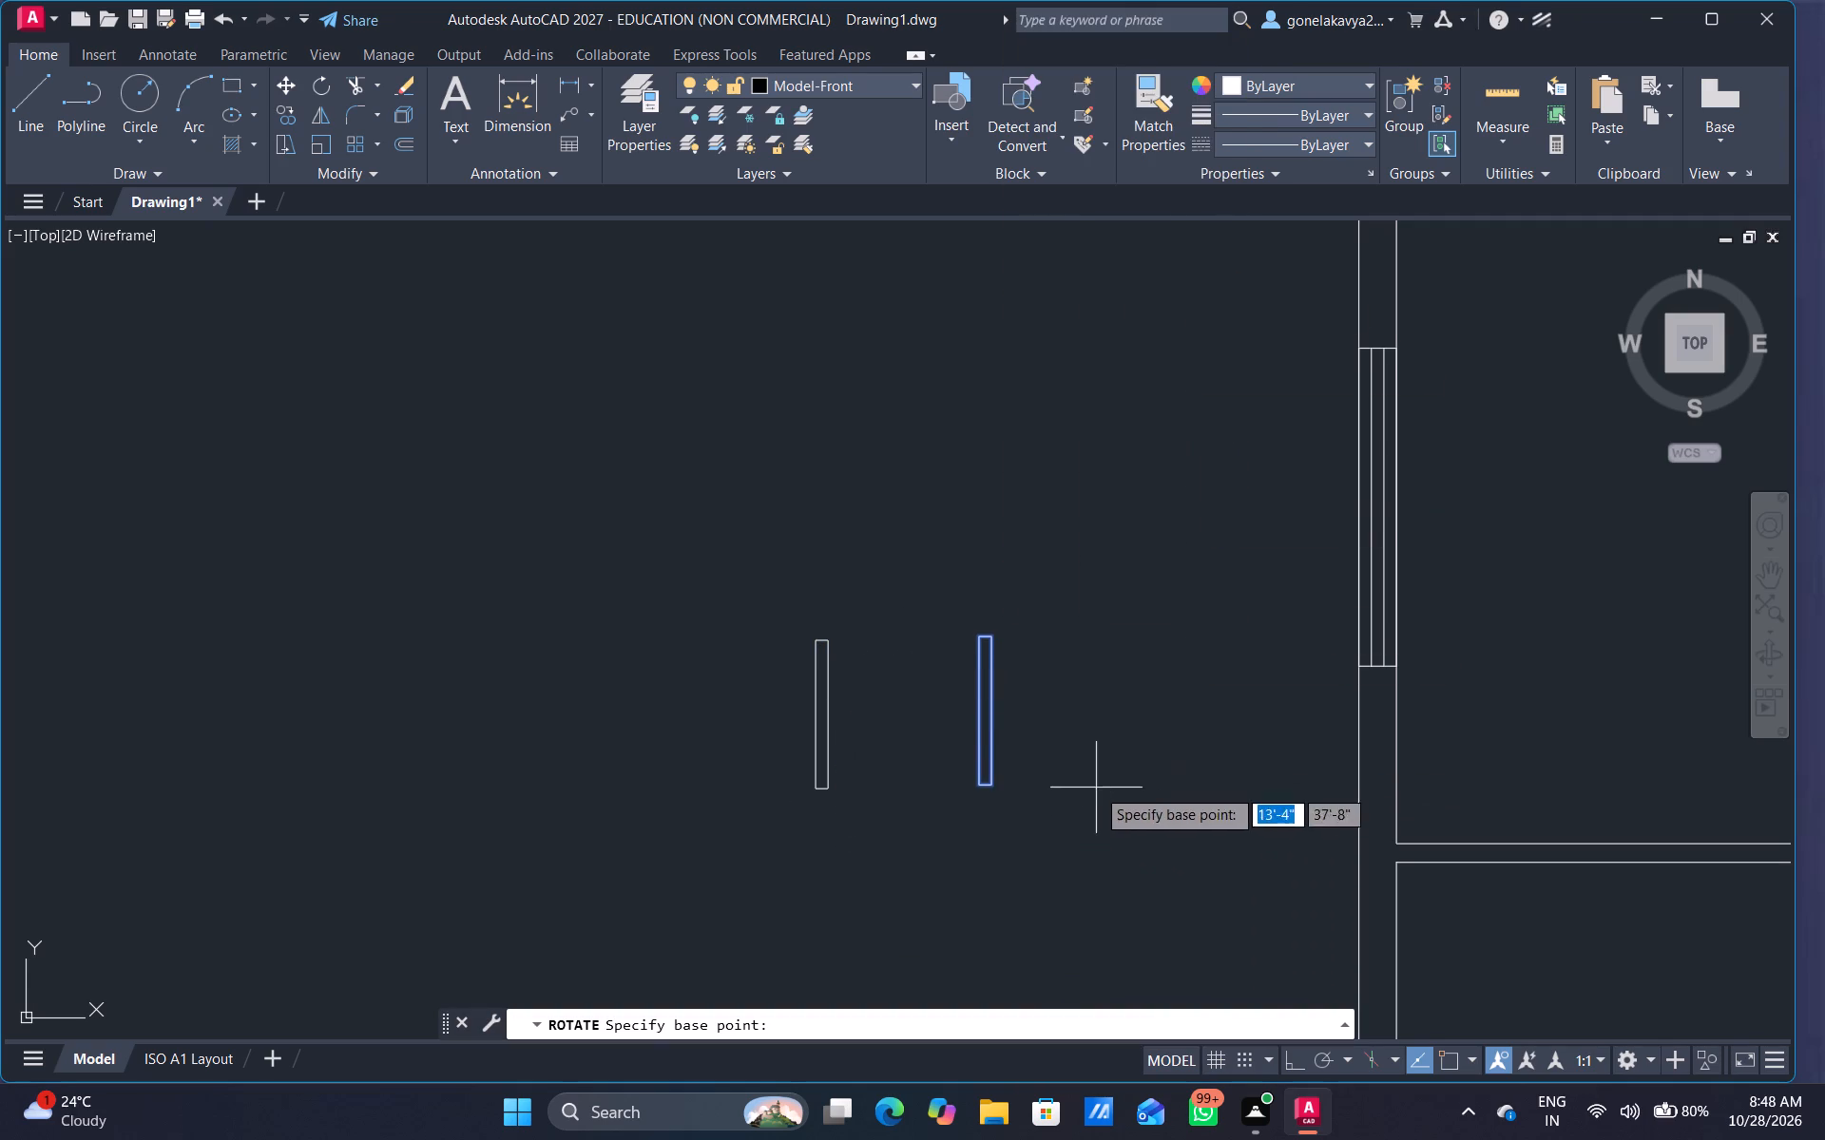
left_click(1007, 789)
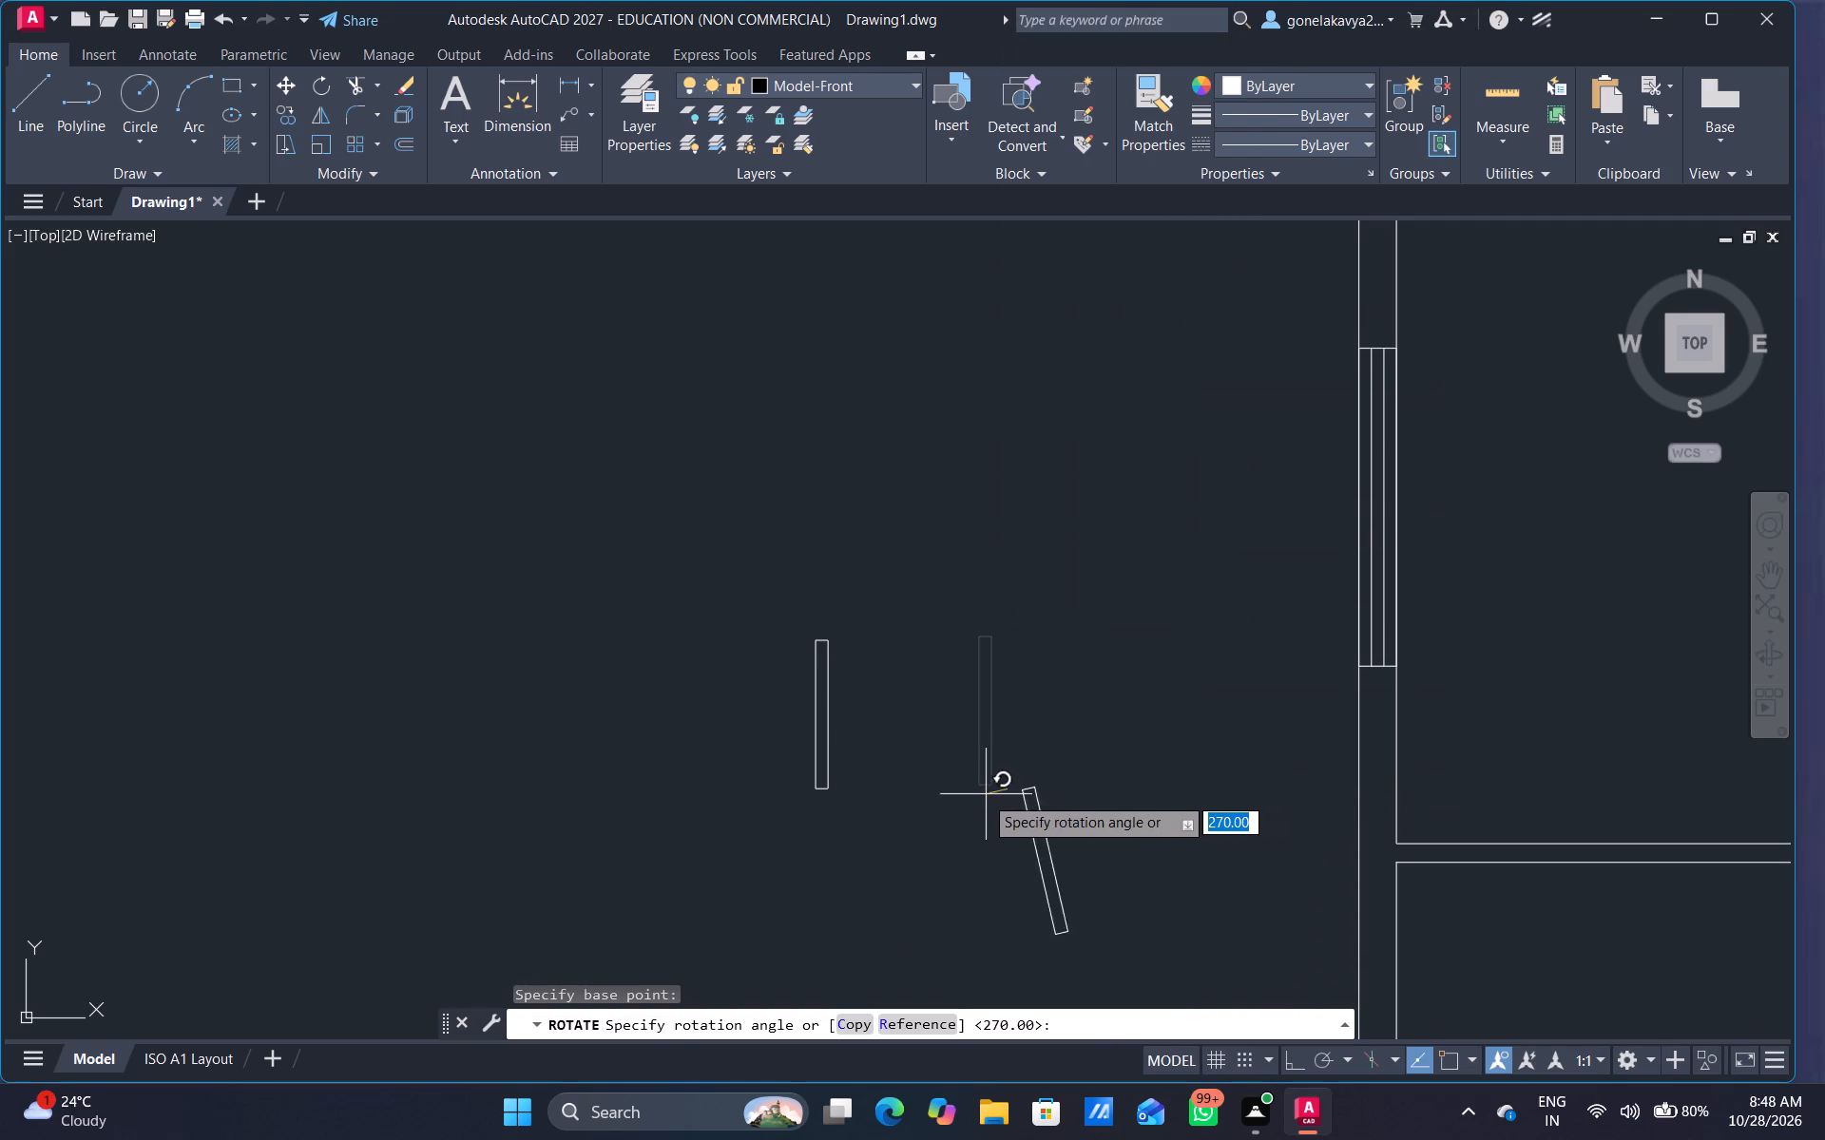
left_click(1300, 1058)
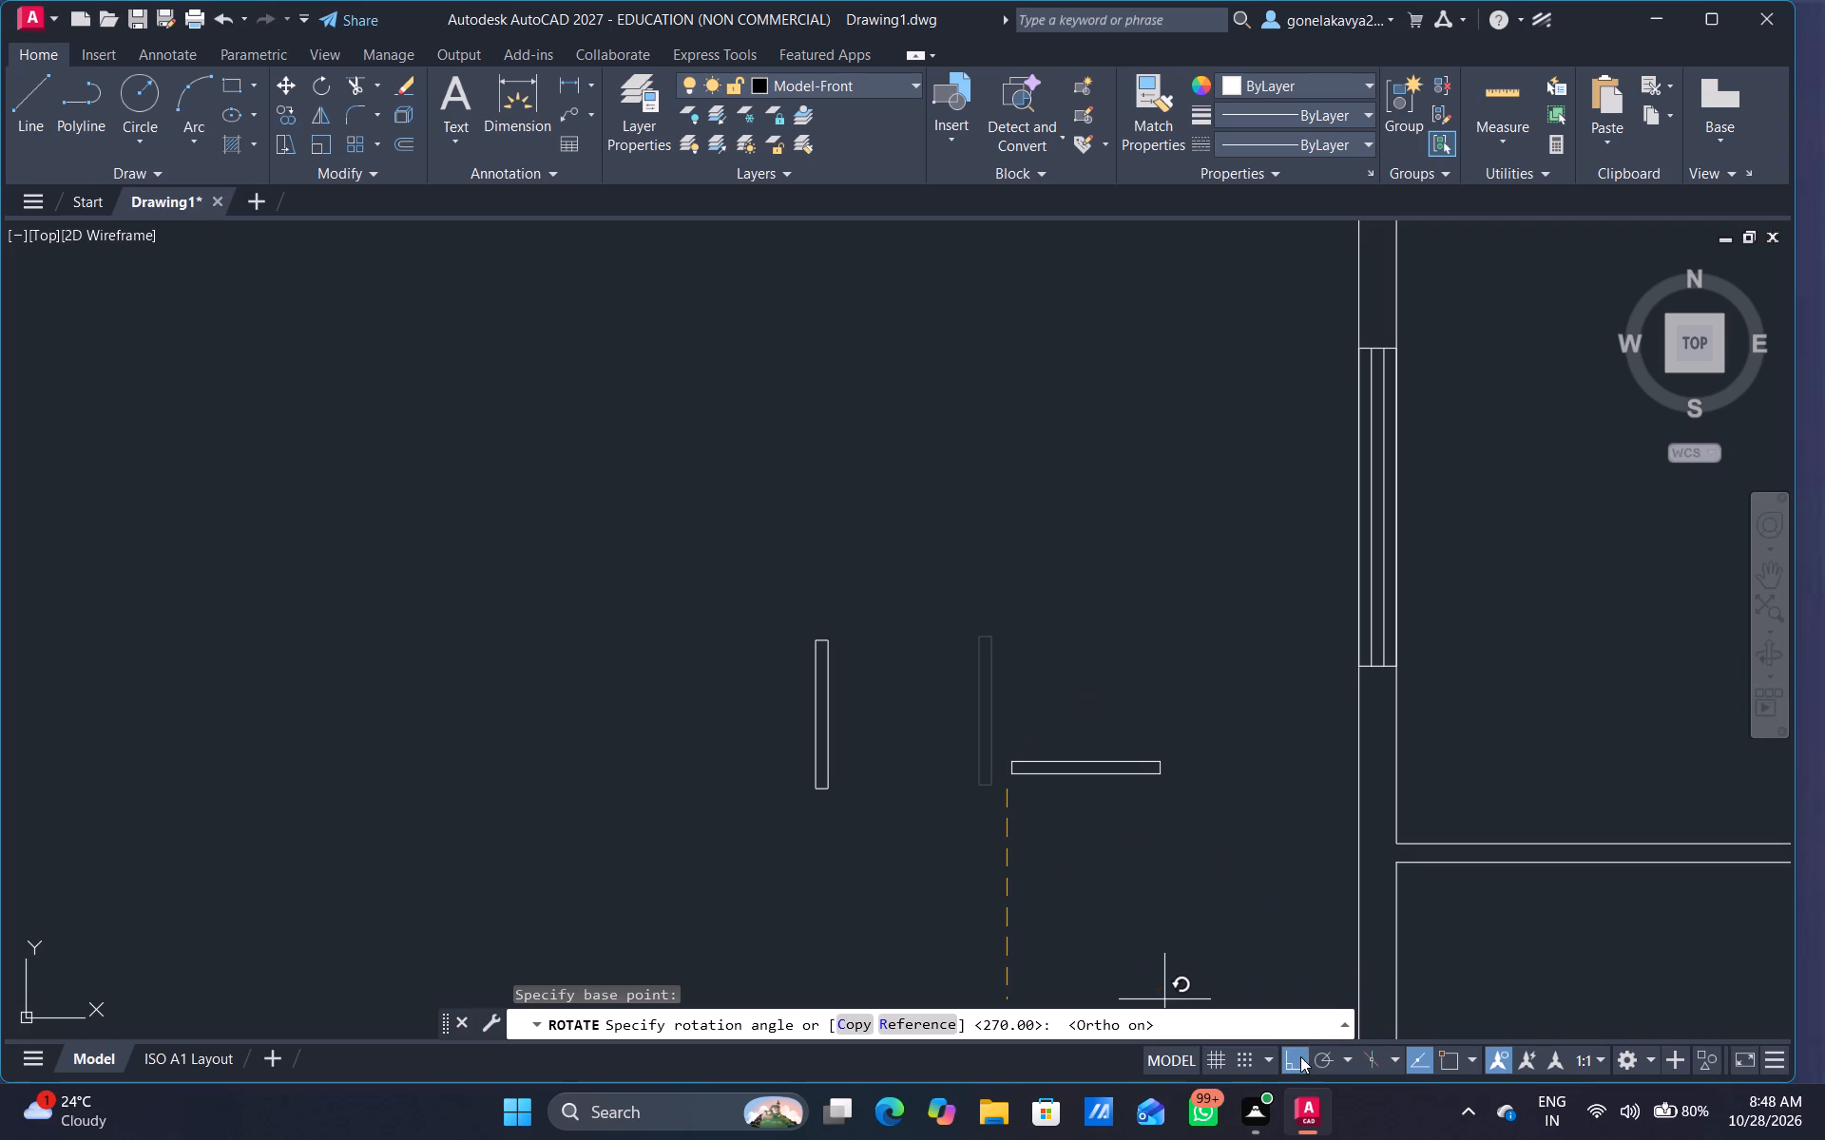
left_click(1022, 891)
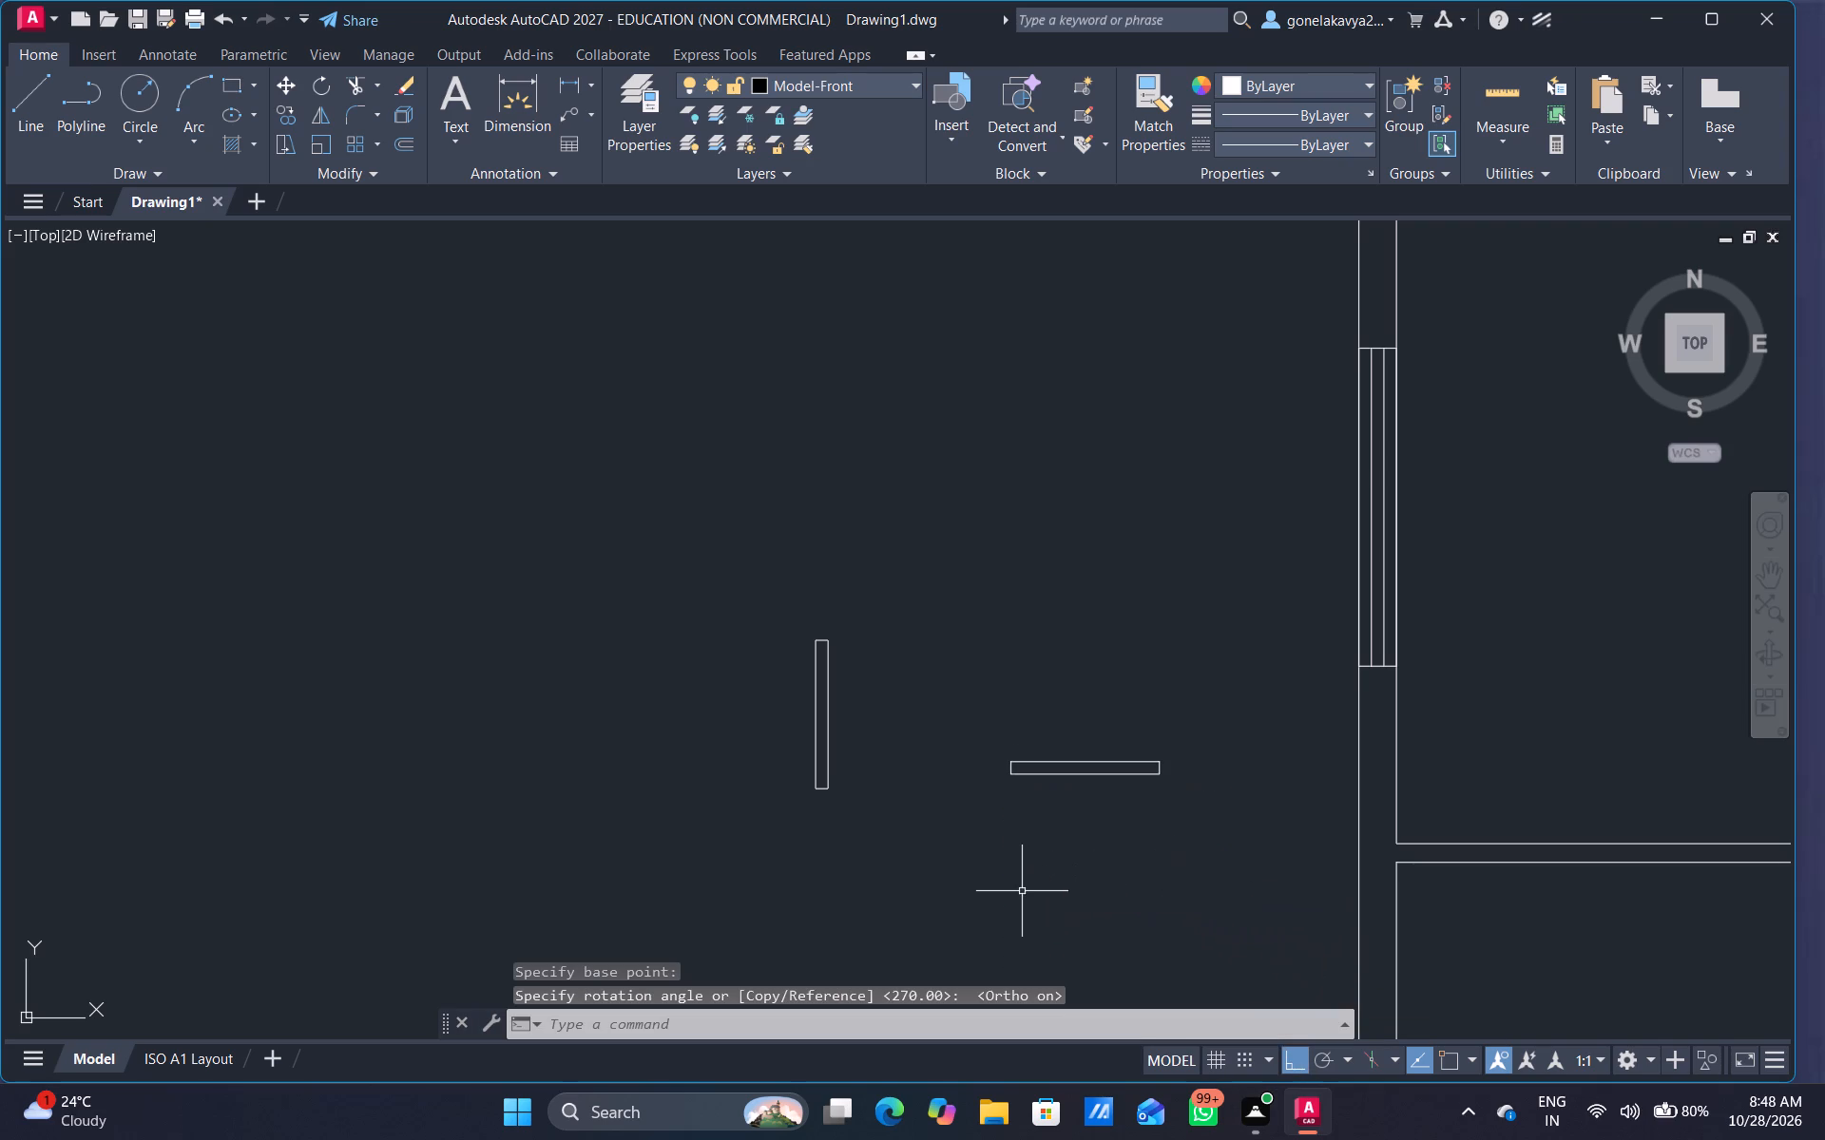
key("Escape")
Copy the horizontal rectangle with Ortho off to the north end of the door opening in the larger plan's southeast room.
left_click_drag(1205, 797, 1086, 729)
right_click(1096, 728)
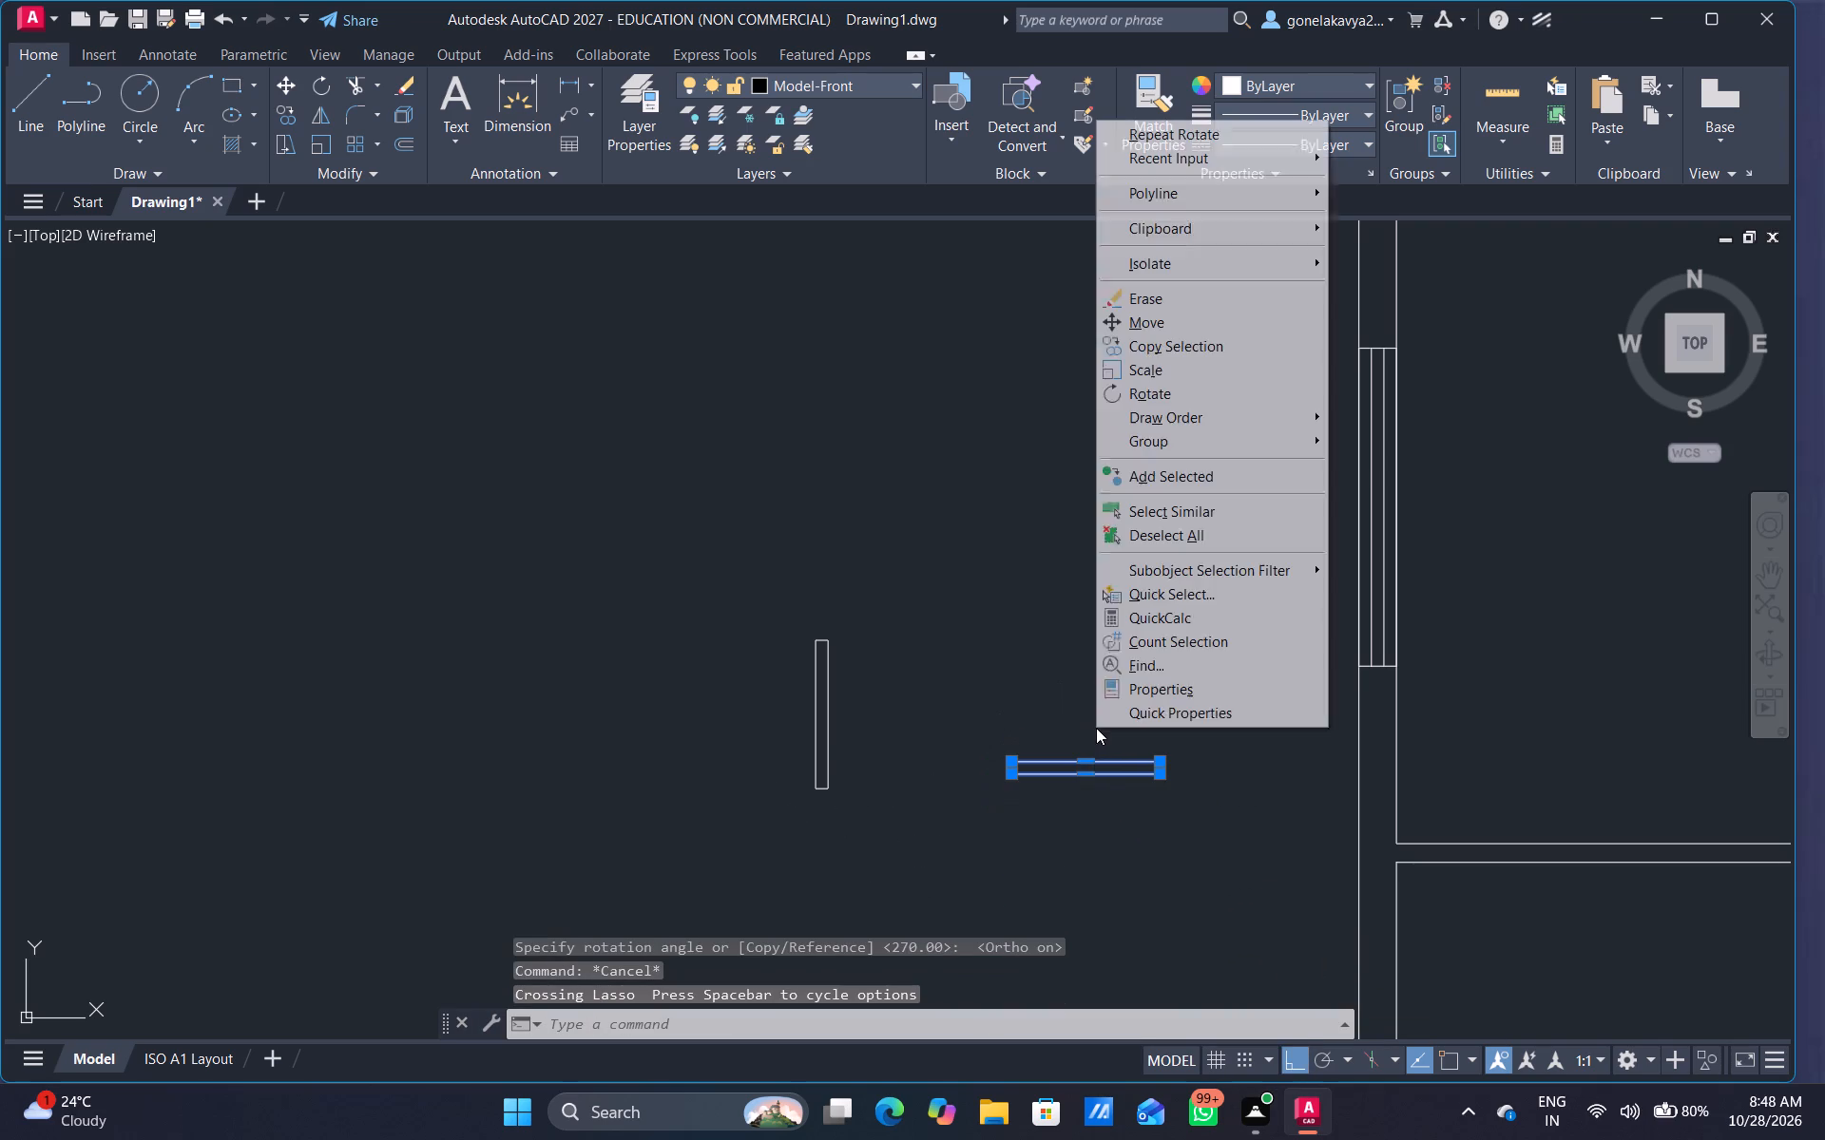
left_click(1216, 336)
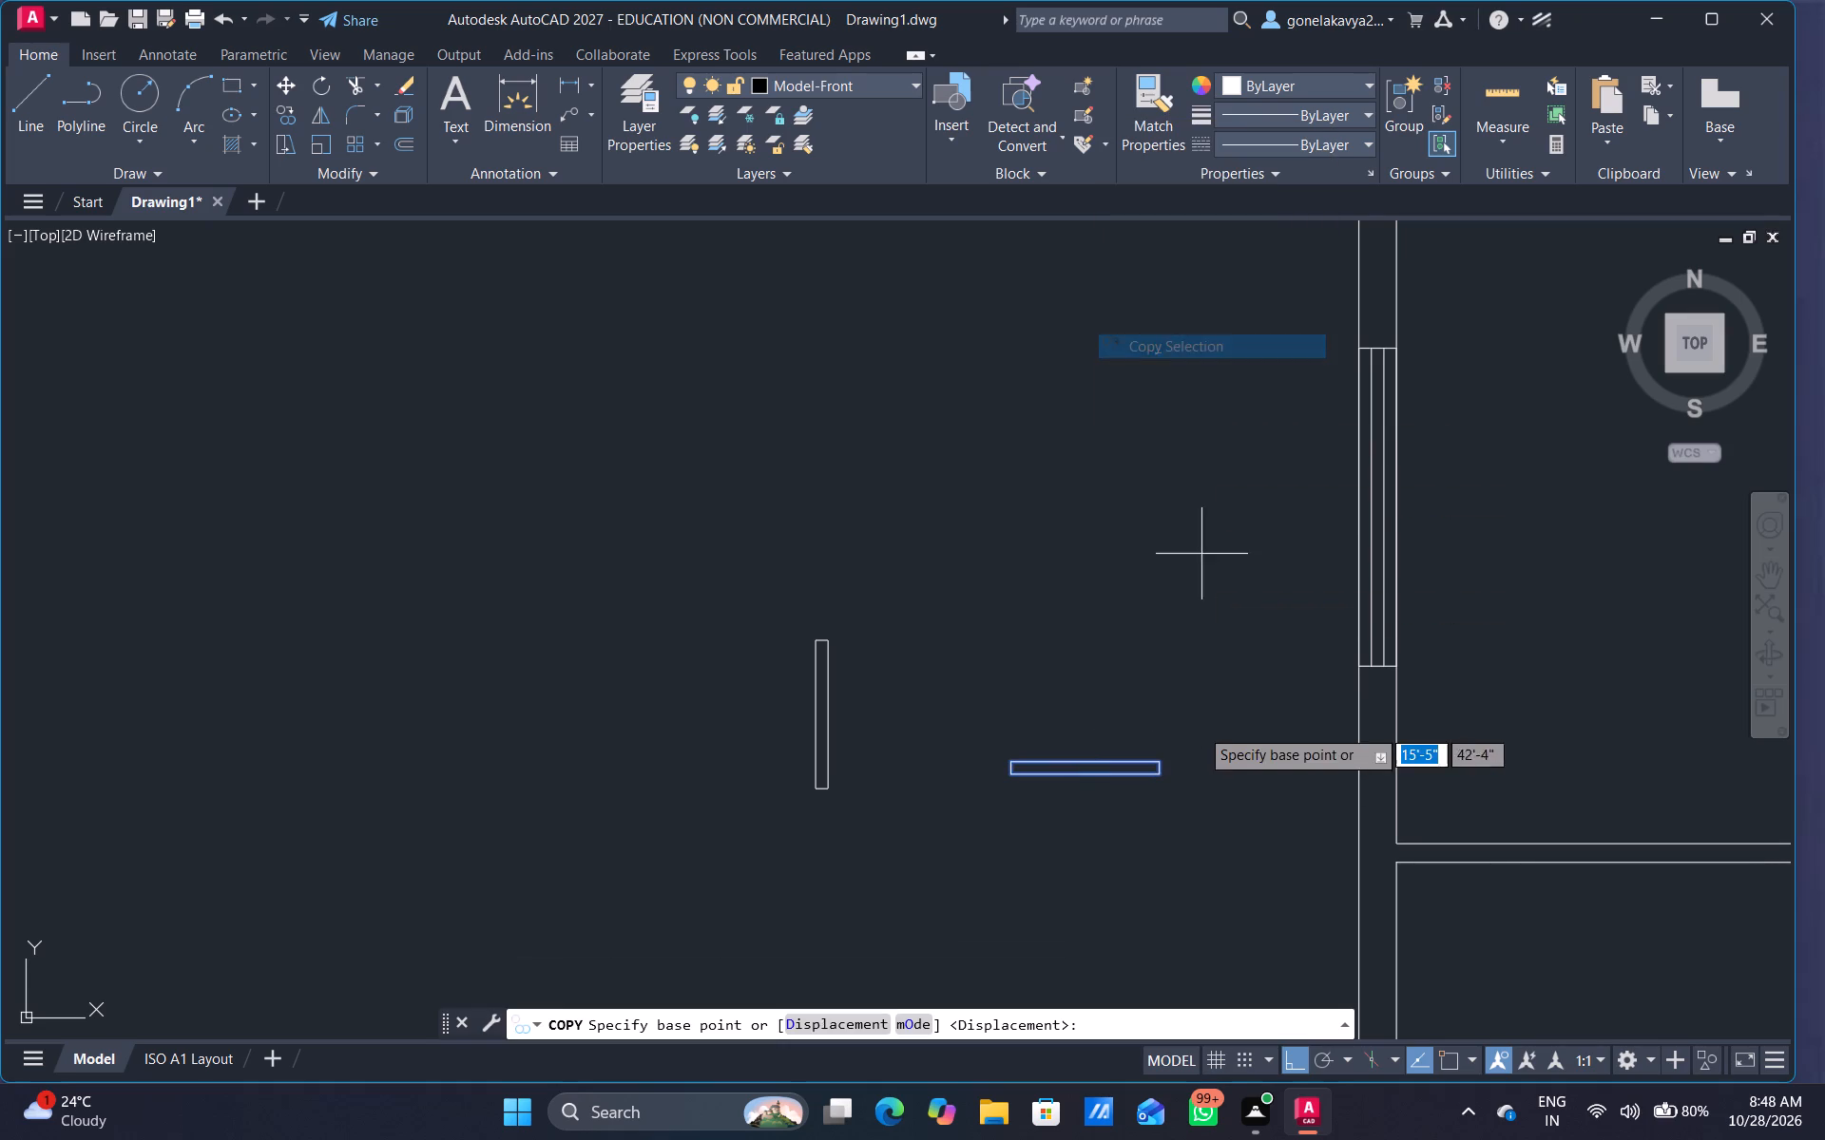
left_click(1162, 781)
scroll(1512, 850, "down", 2)
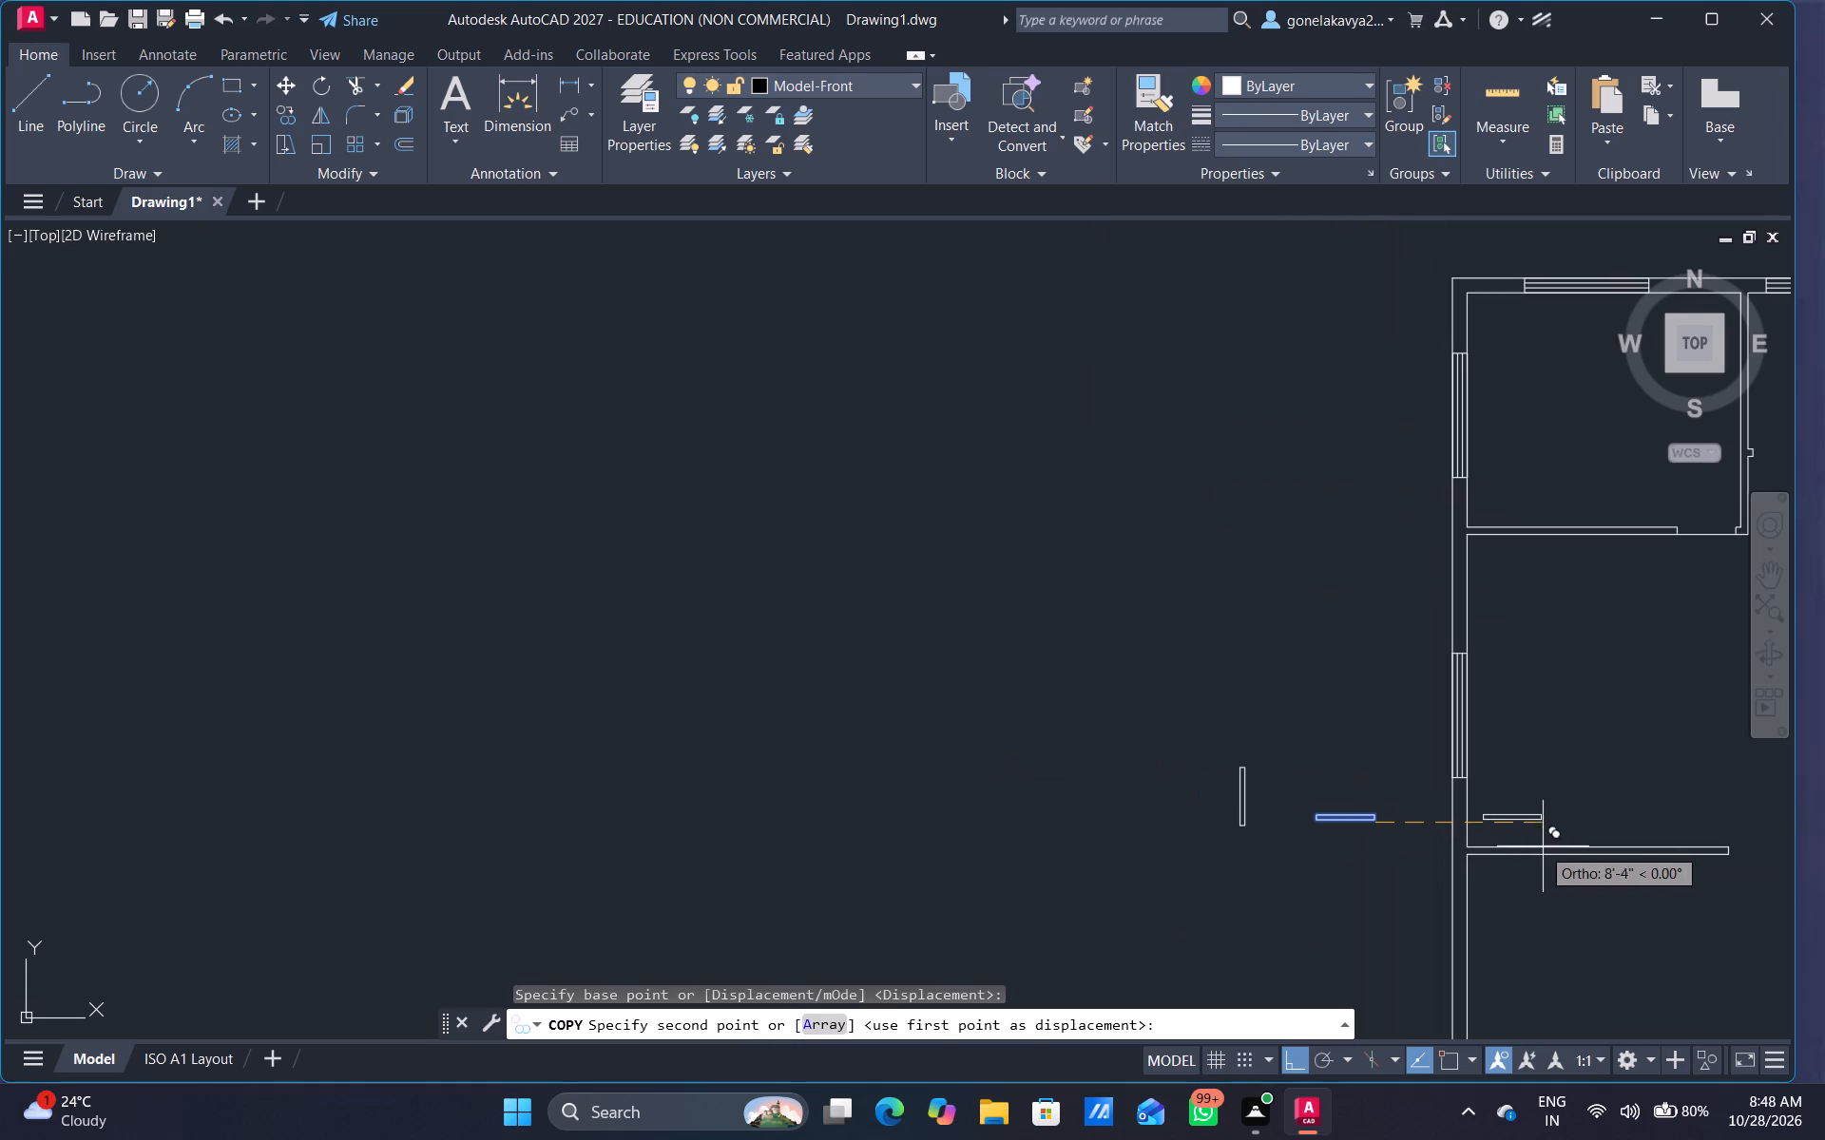
left_click(1301, 1055)
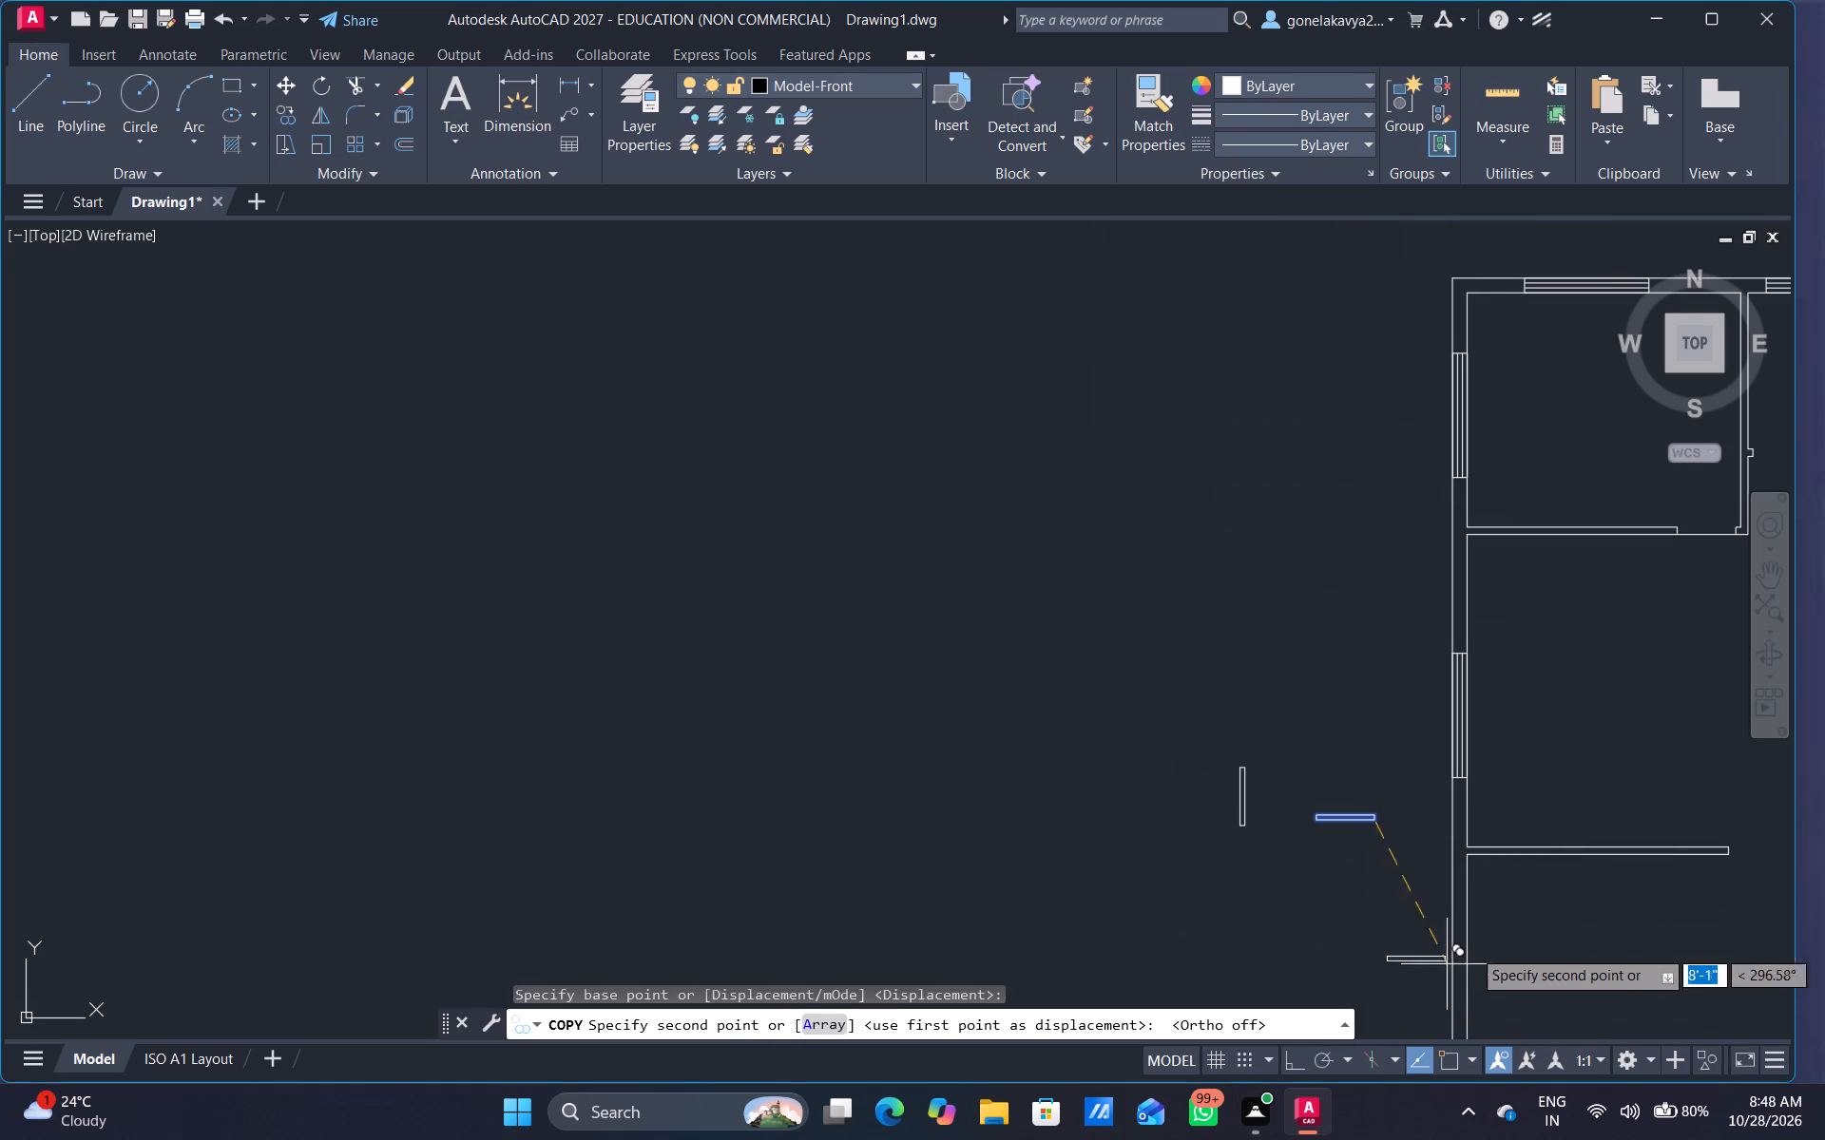
middle_click_drag(1604, 895, 861, 807)
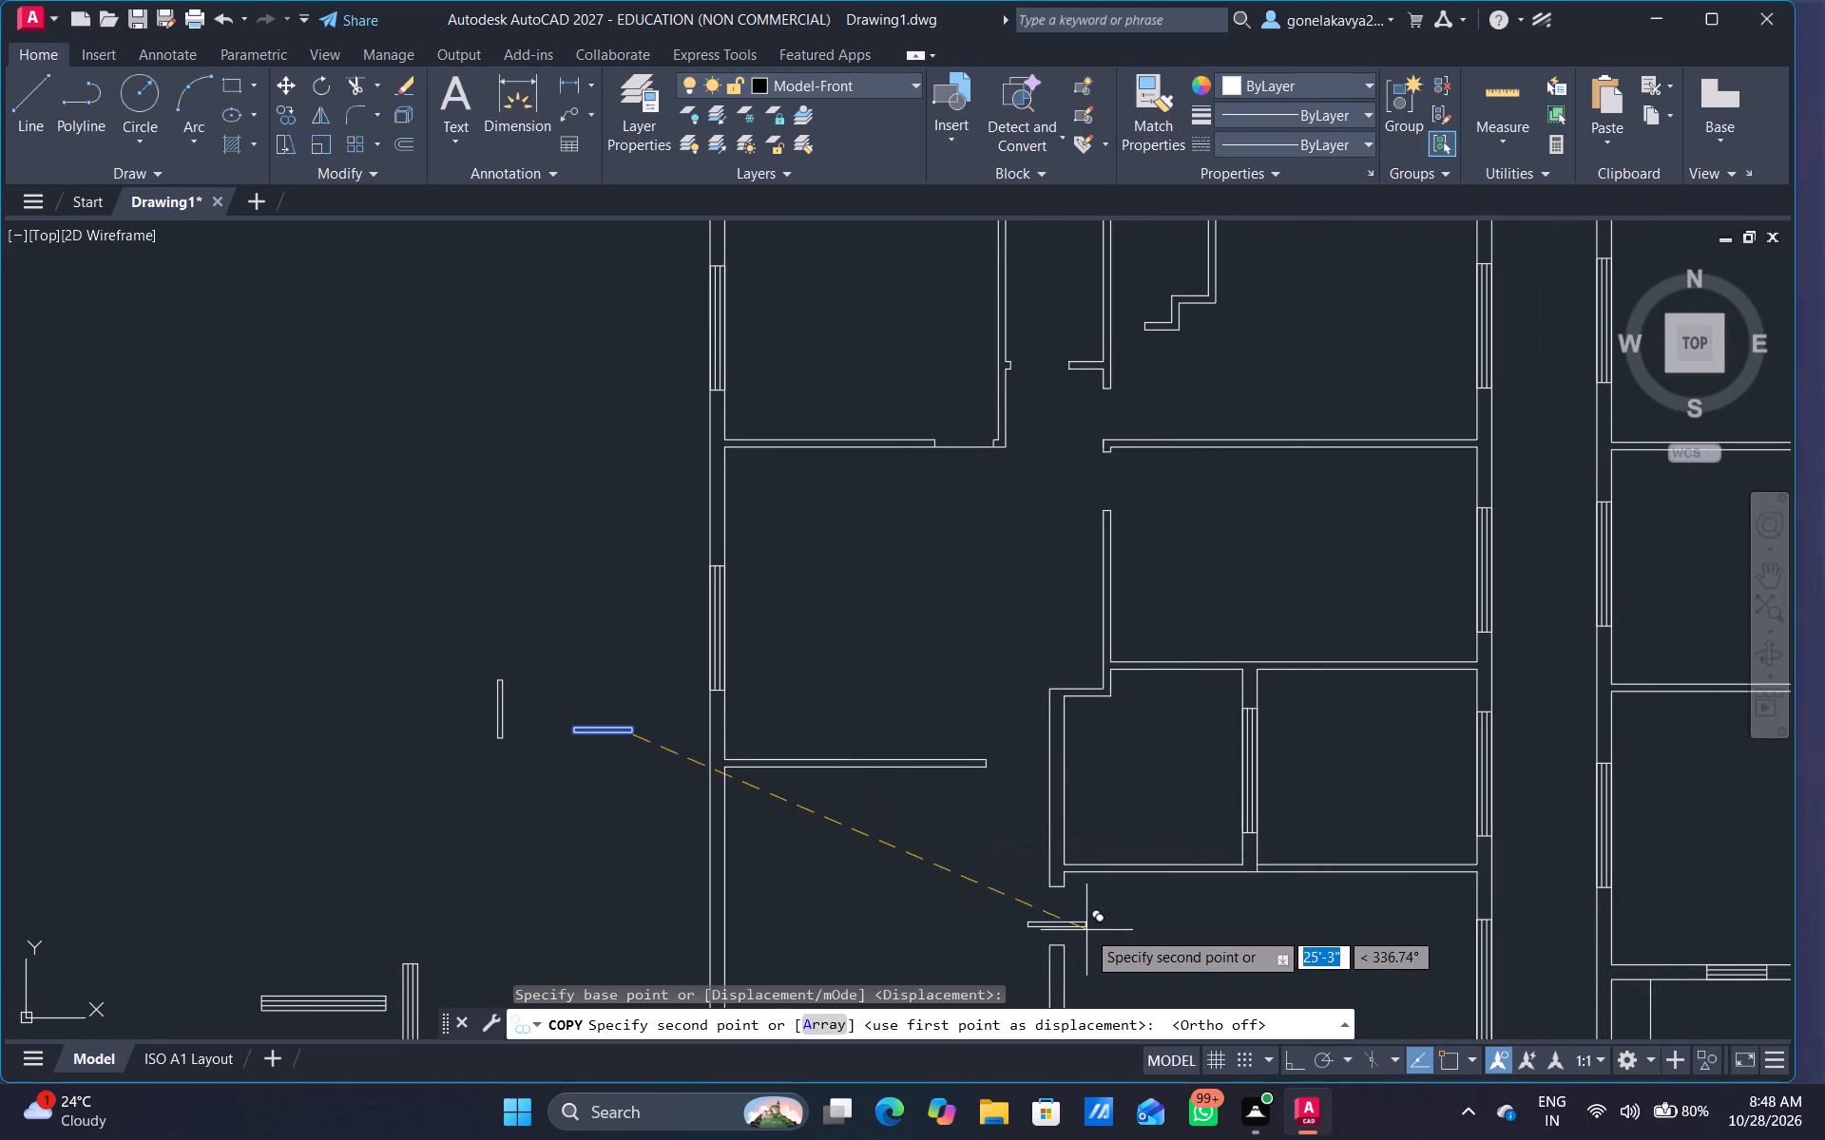
scroll(1094, 925, "up", 2)
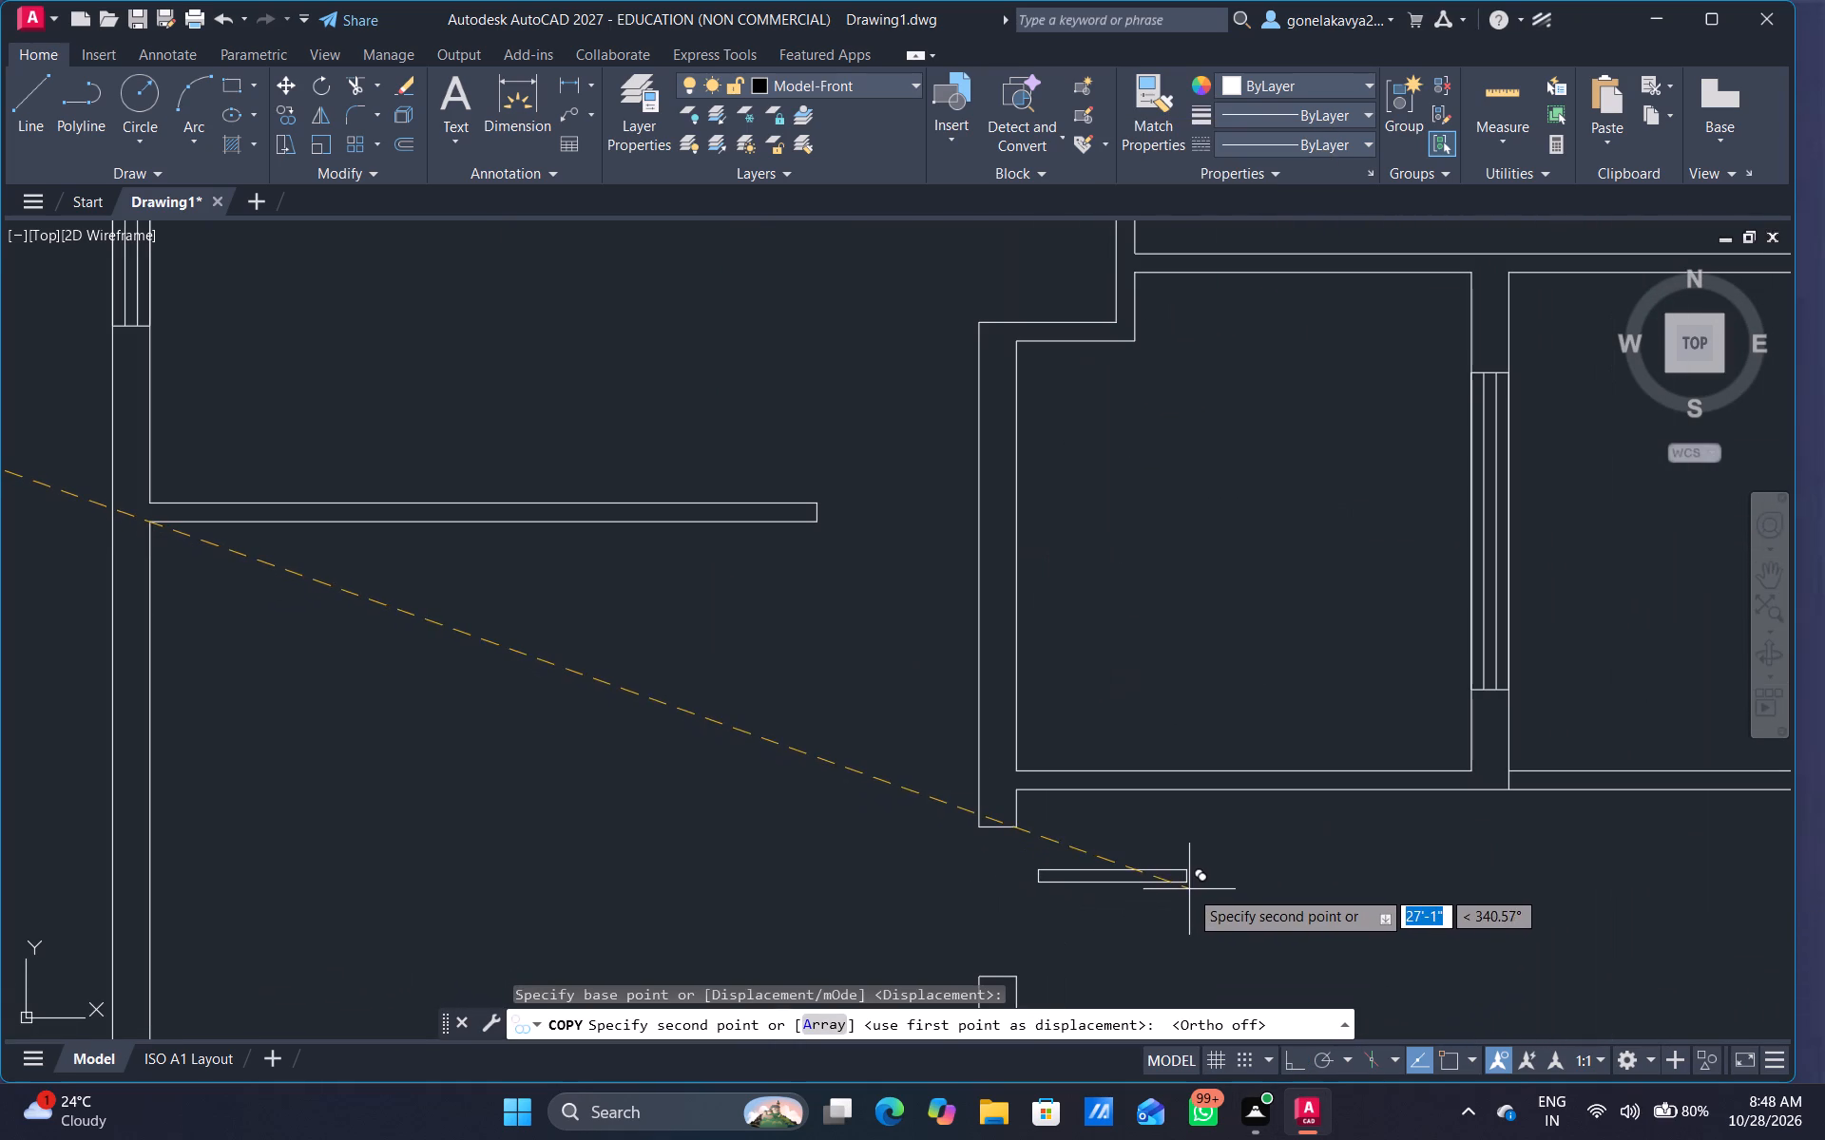
scroll(1189, 888, "down", 1)
middle_click_drag(1206, 916, 1155, 738)
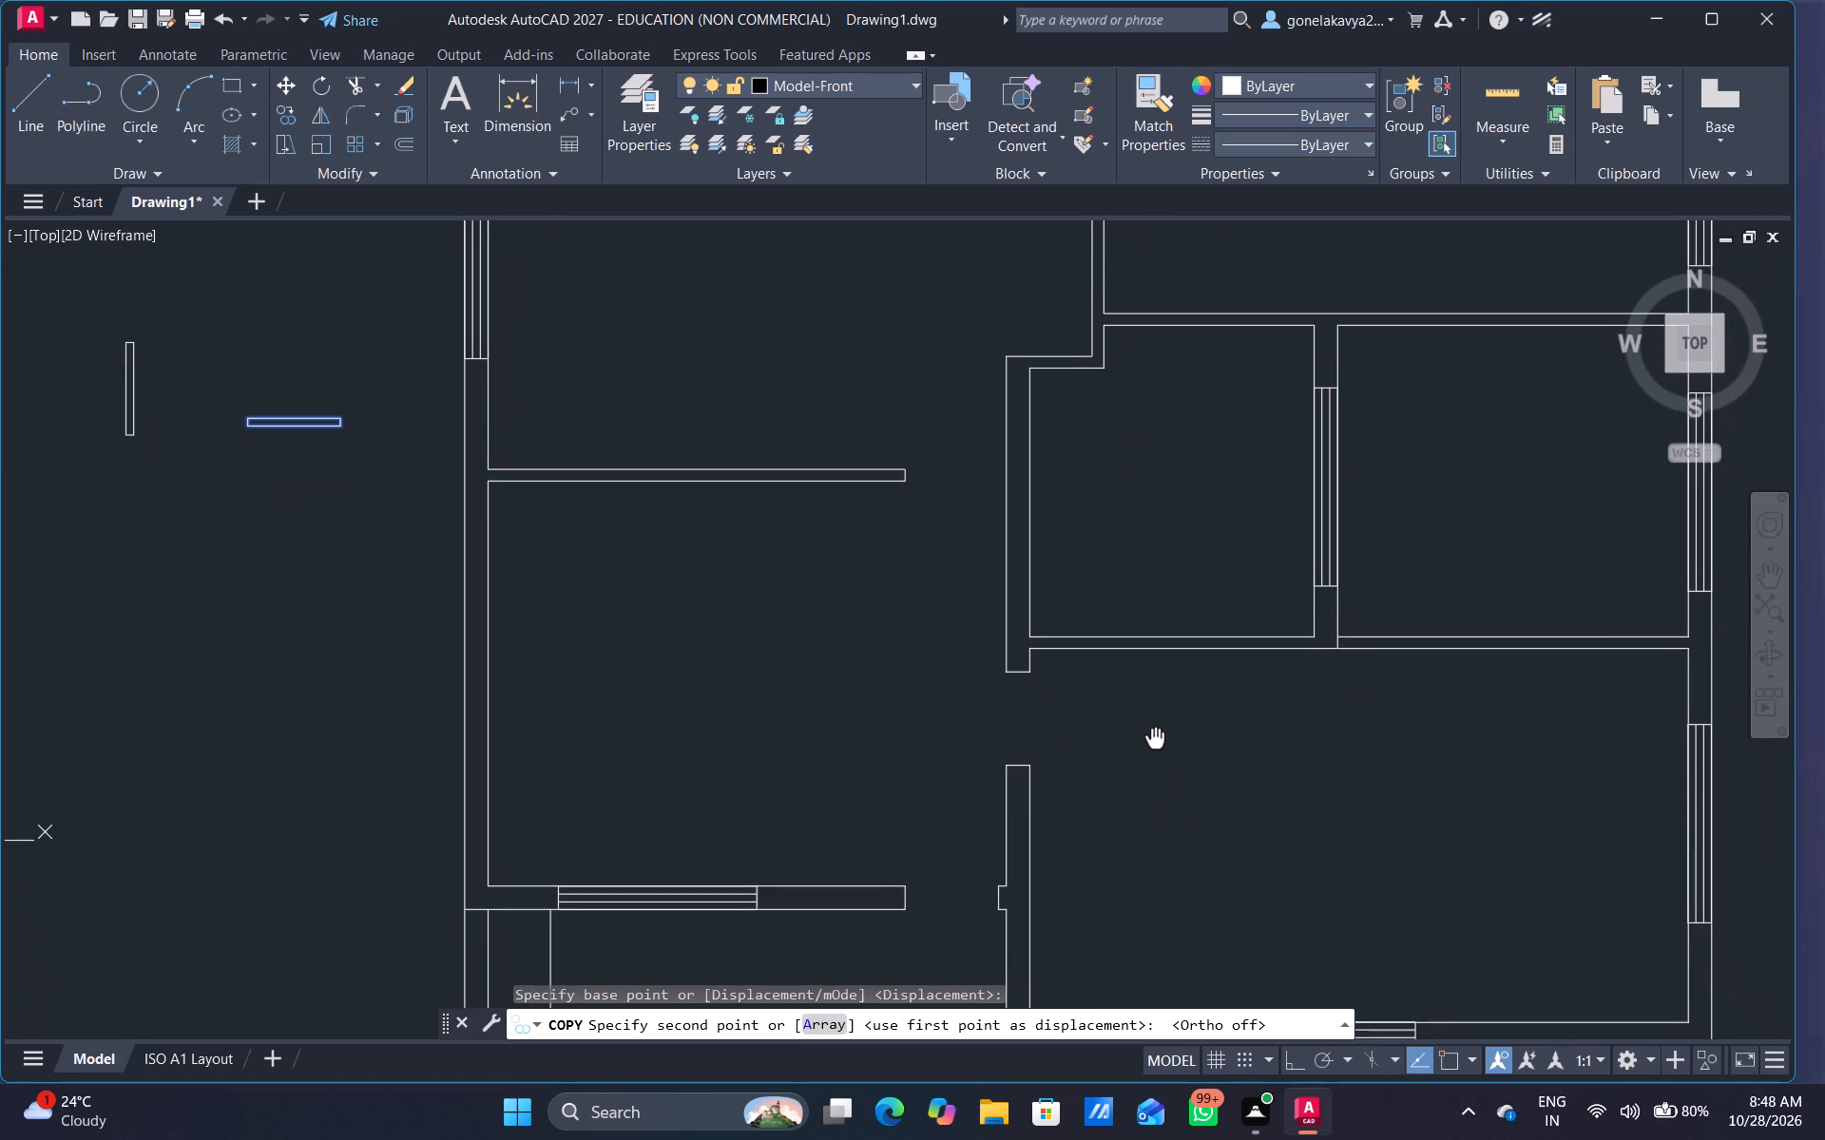
middle_click_drag(1155, 738, 1125, 696)
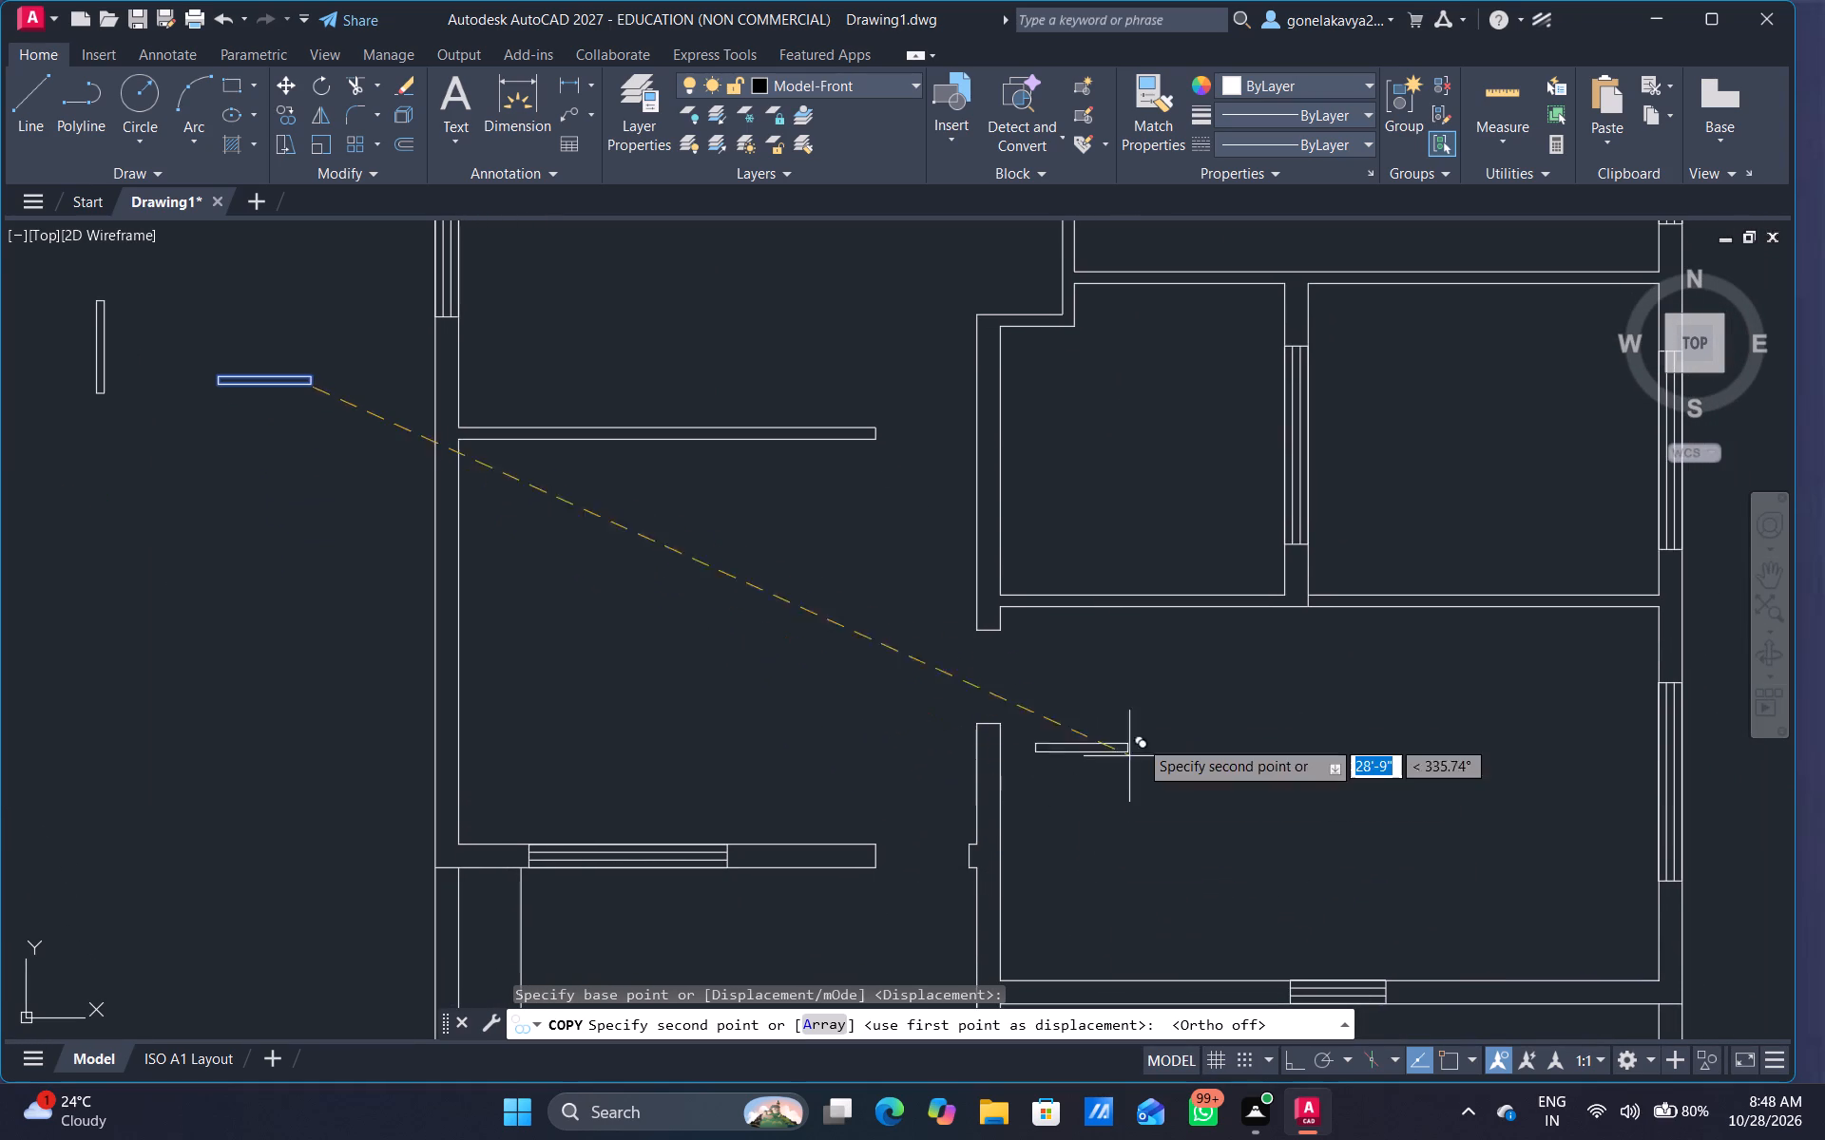
scroll(1146, 720, "up", 2)
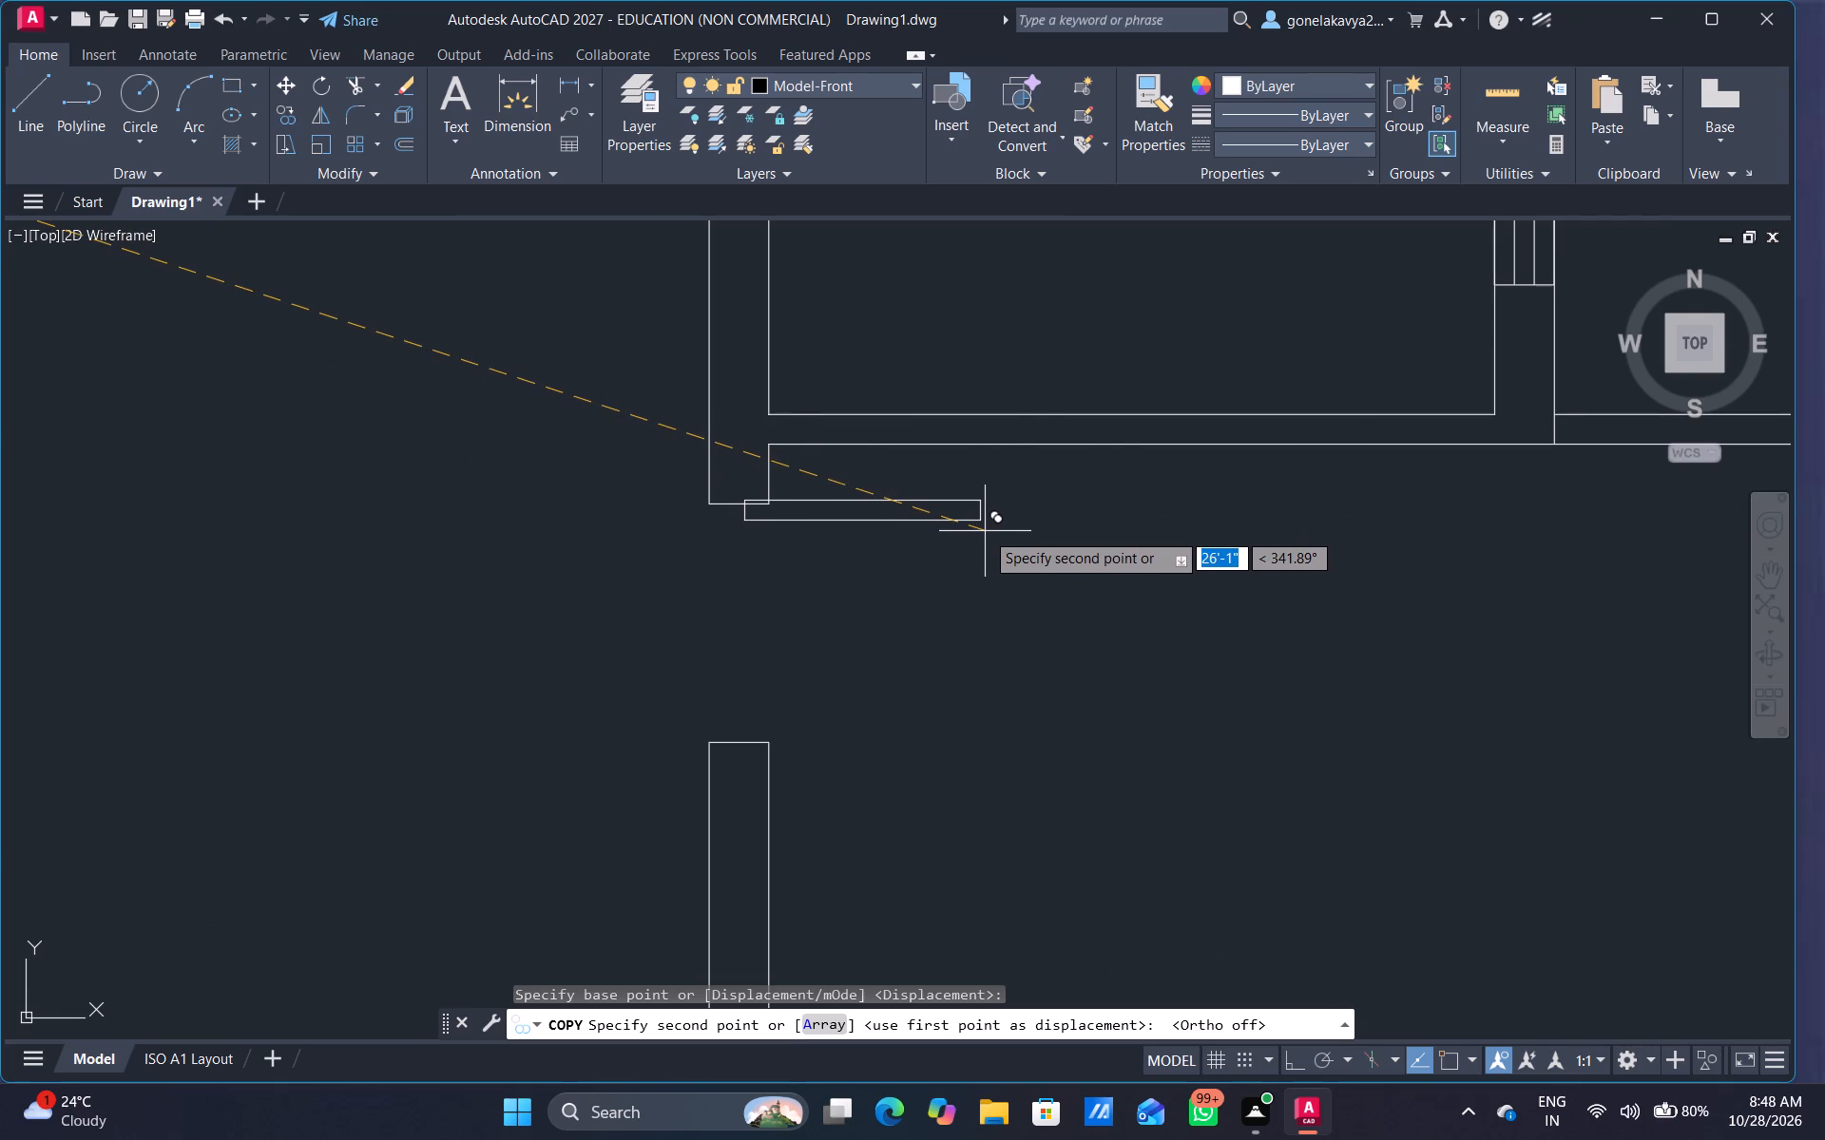
left_click(981, 535)
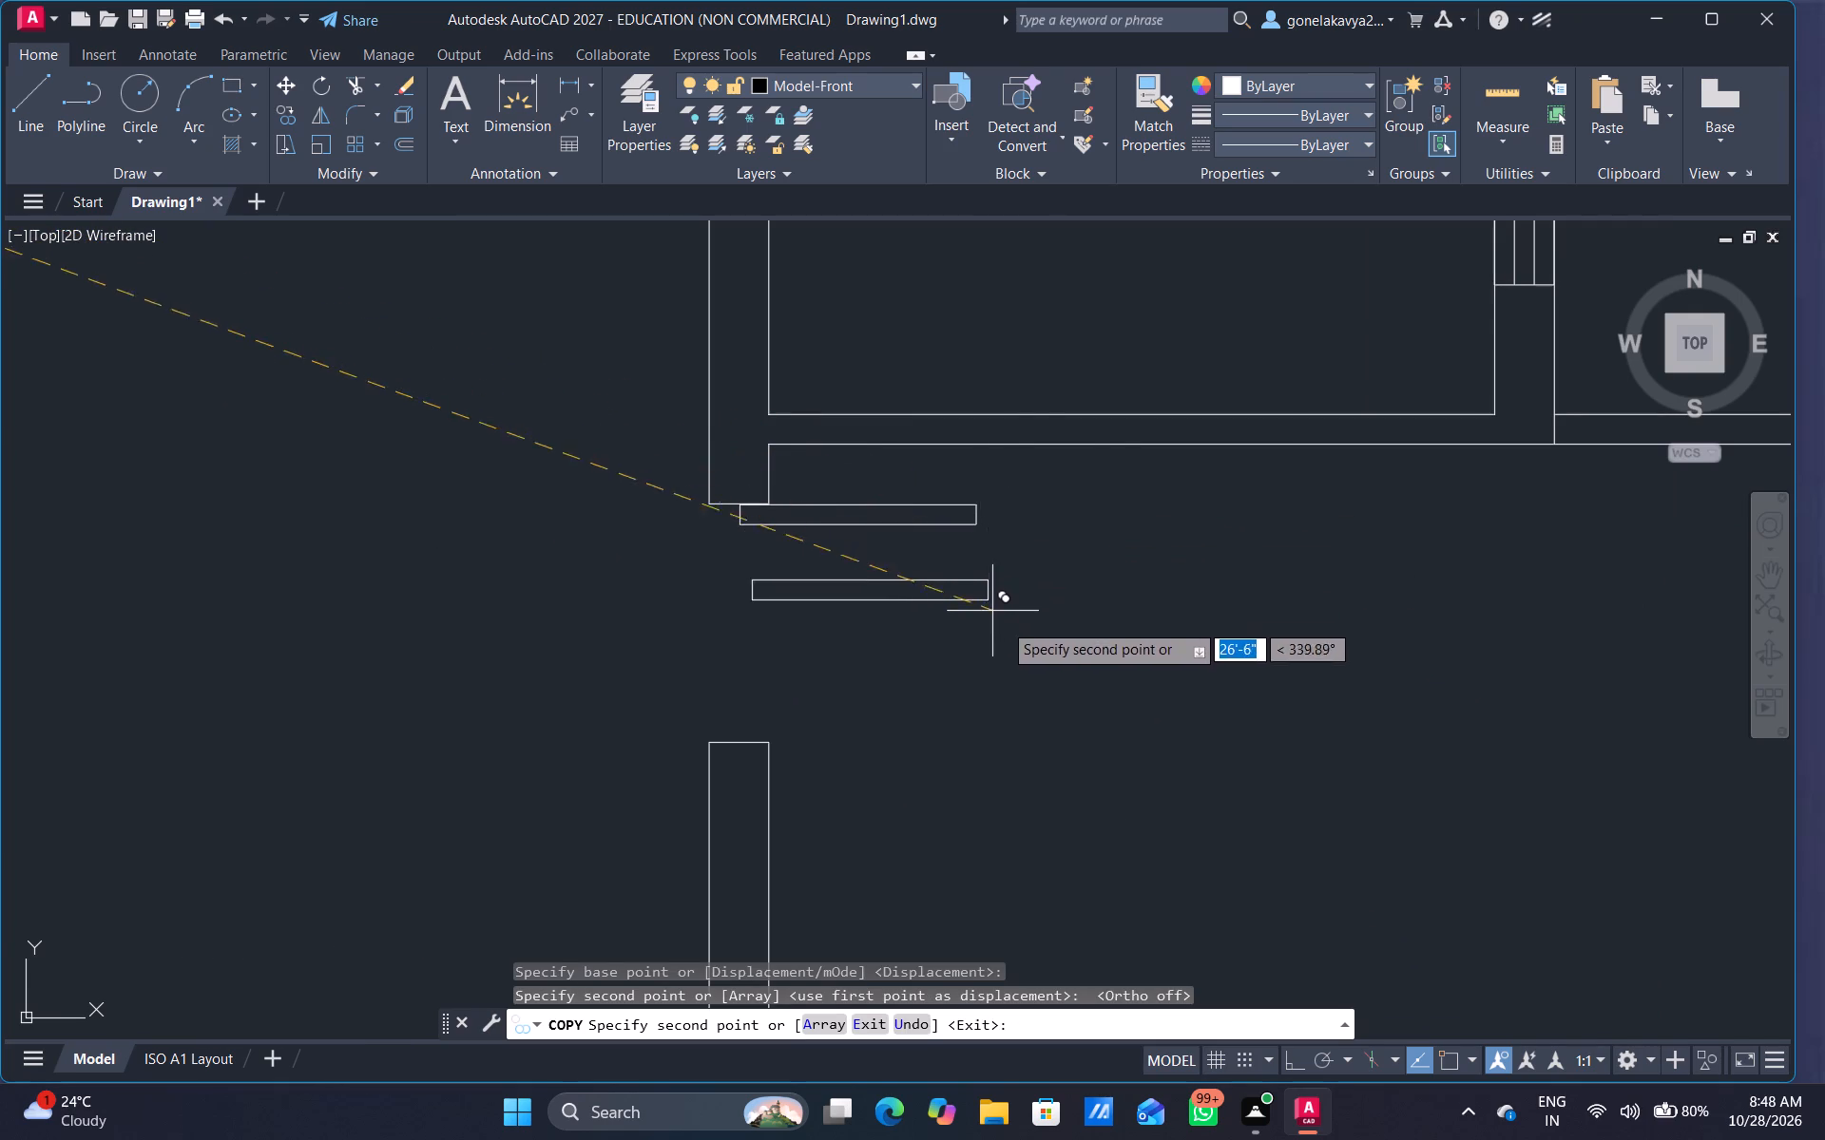
Place another copy at the larger plan's middle east room, just under the west end of its north wall, above the door opening.
scroll(1026, 662, "down", 2)
middle_click_drag(1044, 712, 987, 545)
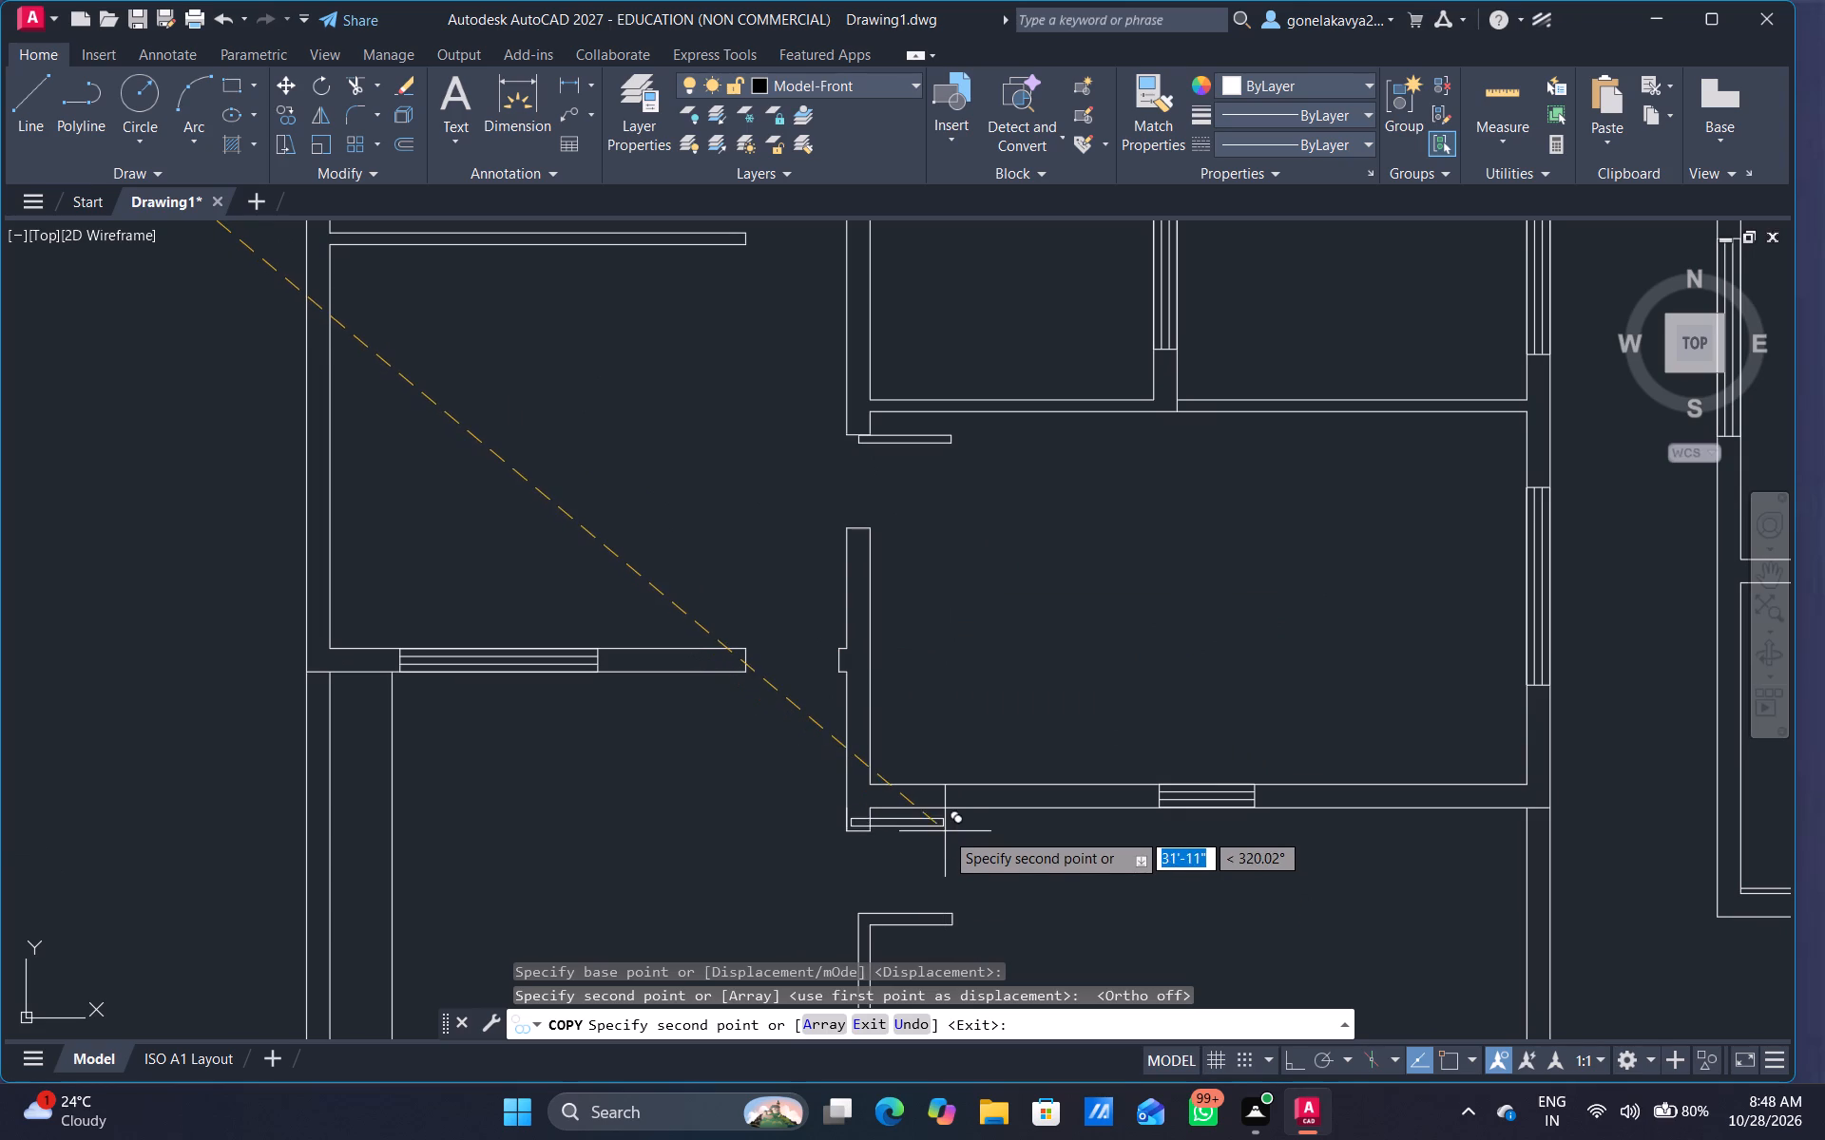
scroll(937, 506, "down", 1)
middle_click_drag(948, 371, 909, 515)
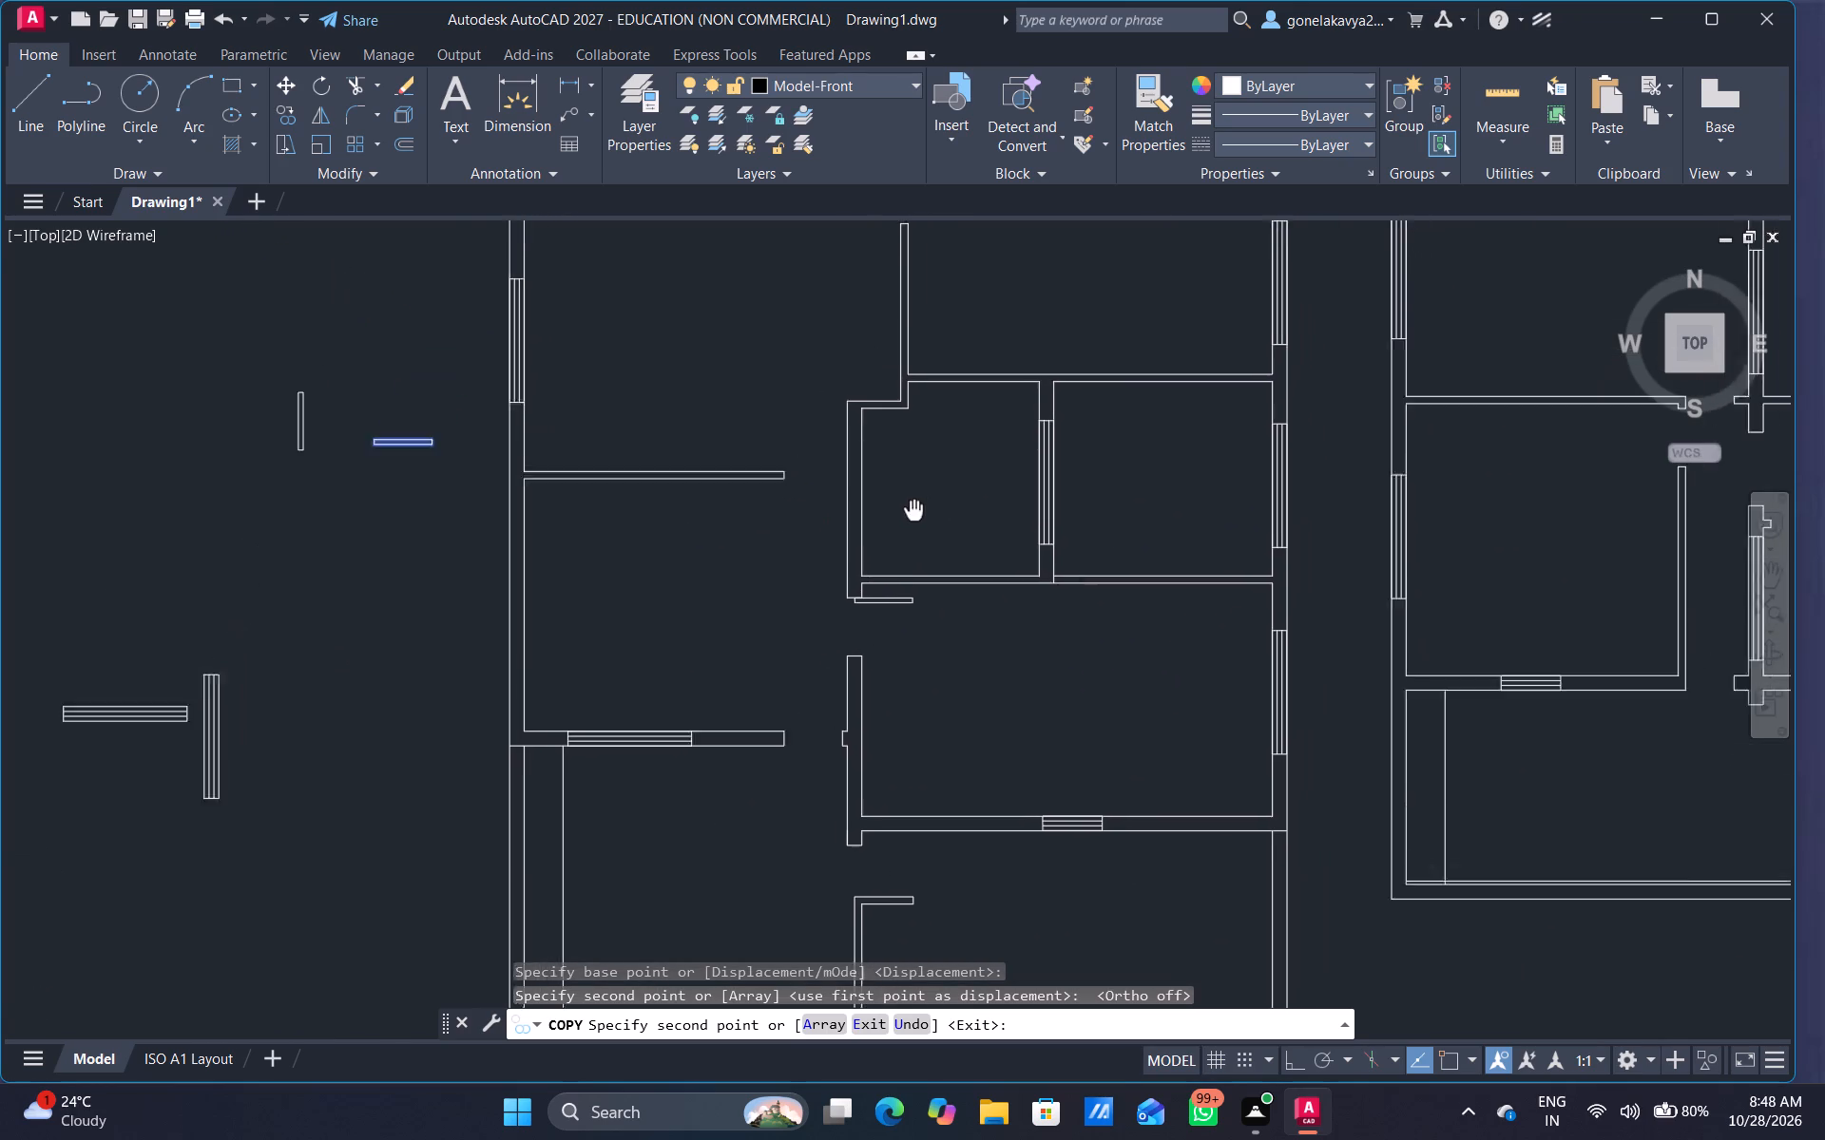
middle_click_drag(909, 515, 806, 744)
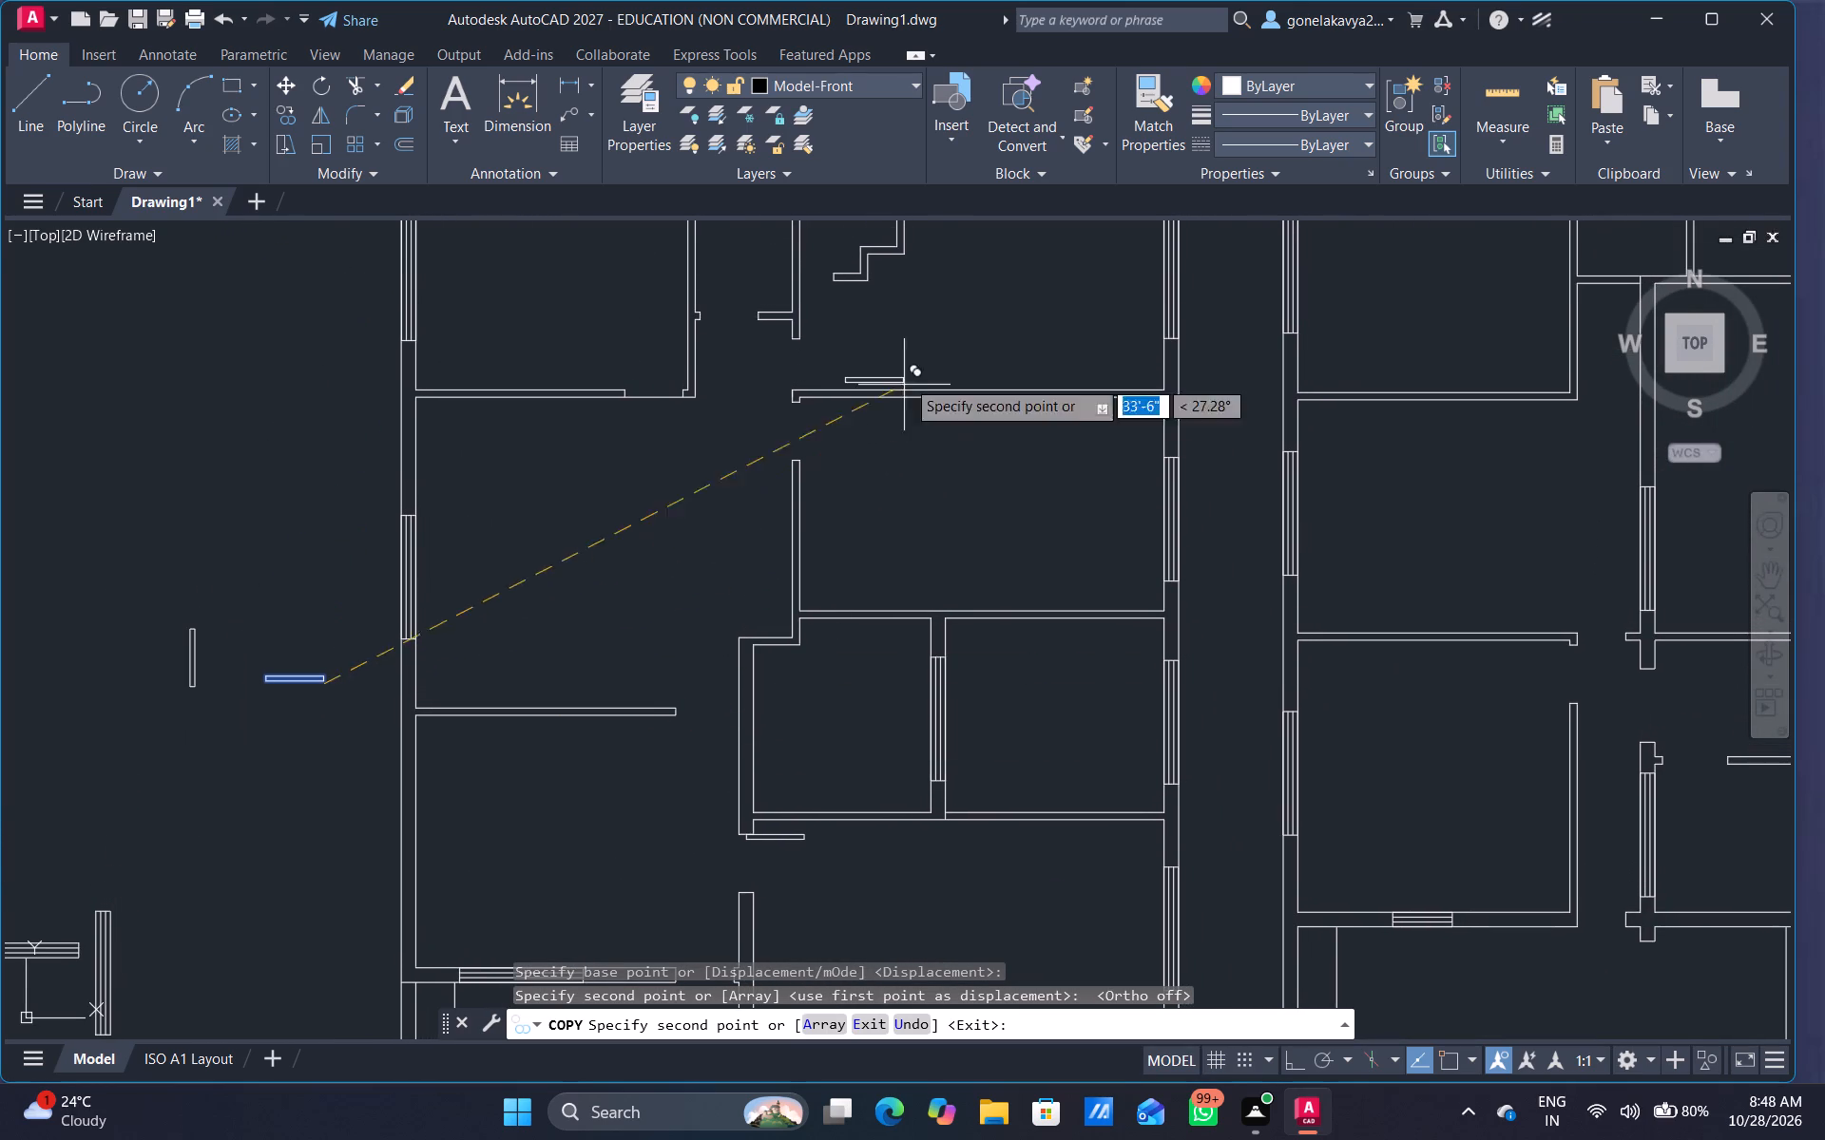
scroll(828, 410, "up", 3)
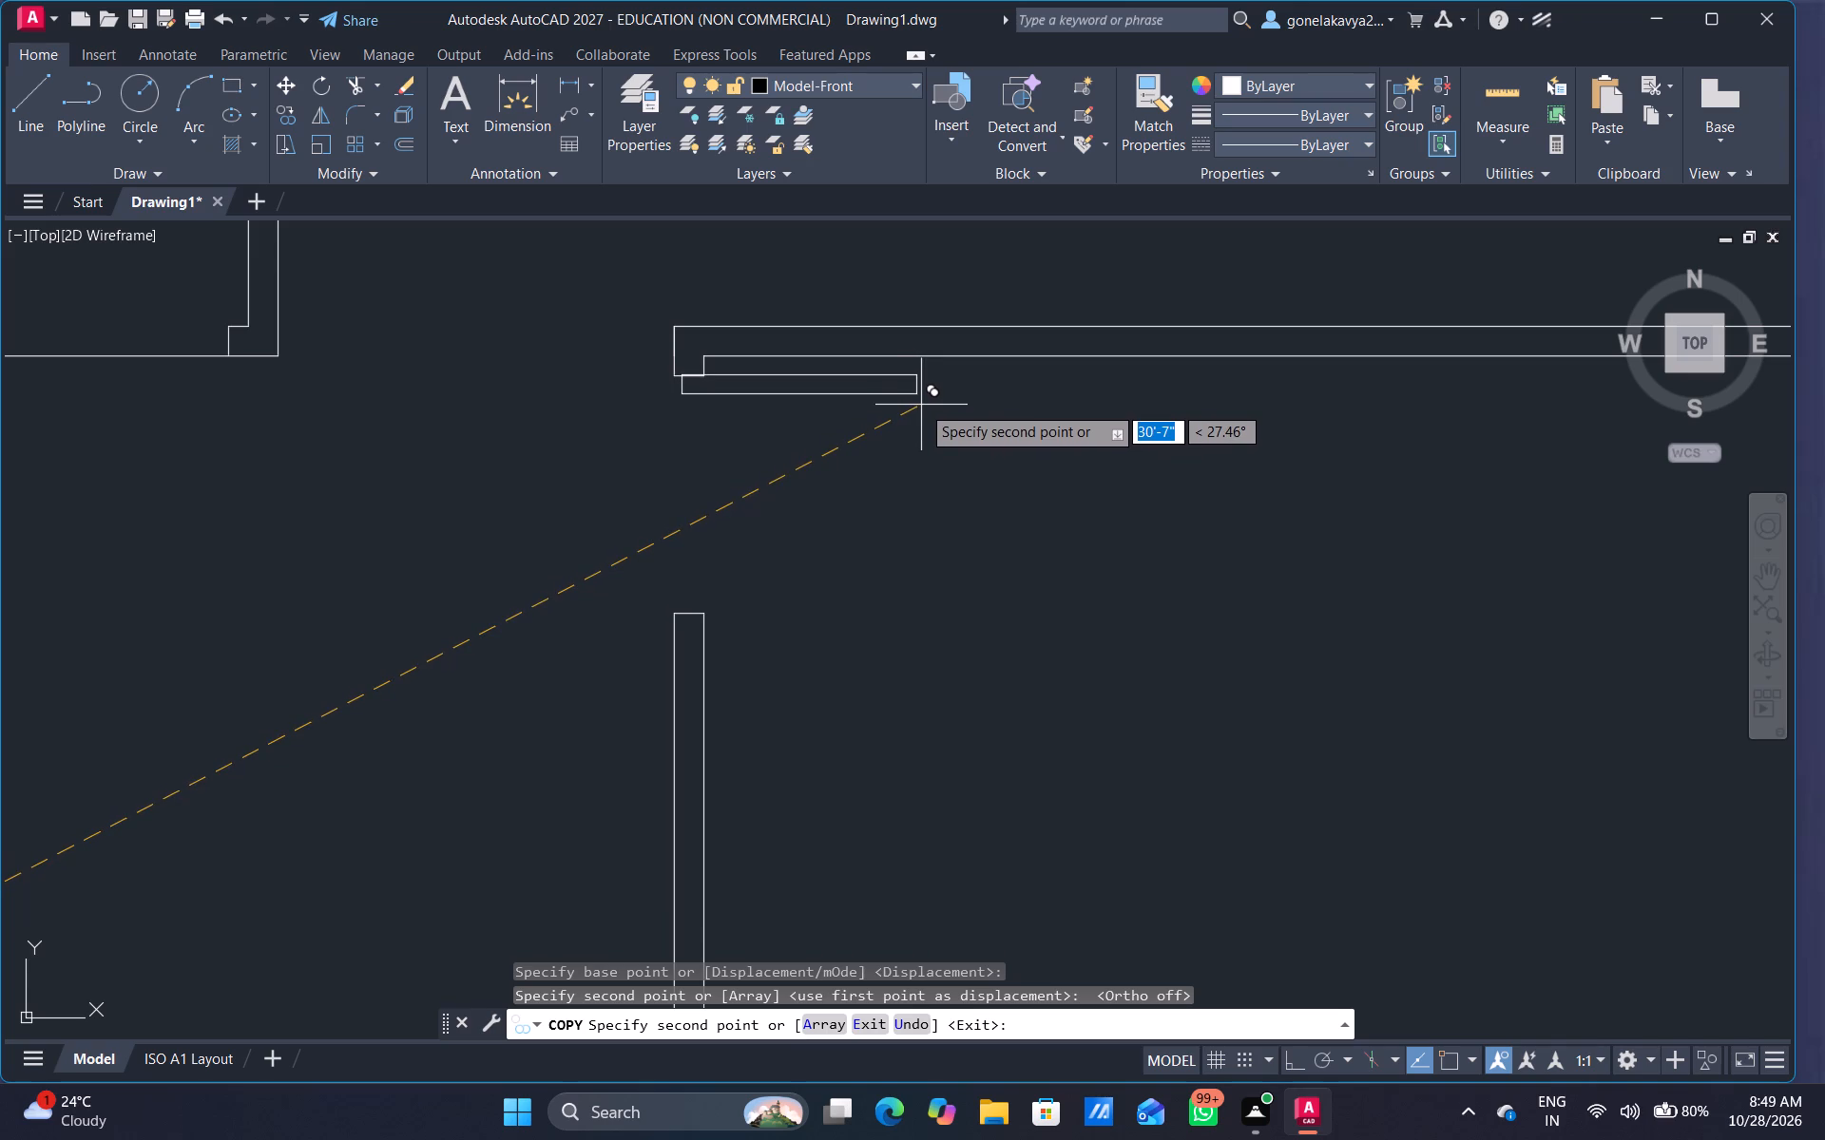
left_click(922, 406)
Place a copy in the smaller plan's southwest room, just under the east end of its north wall beside the door opening.
scroll(865, 432, "down", 3)
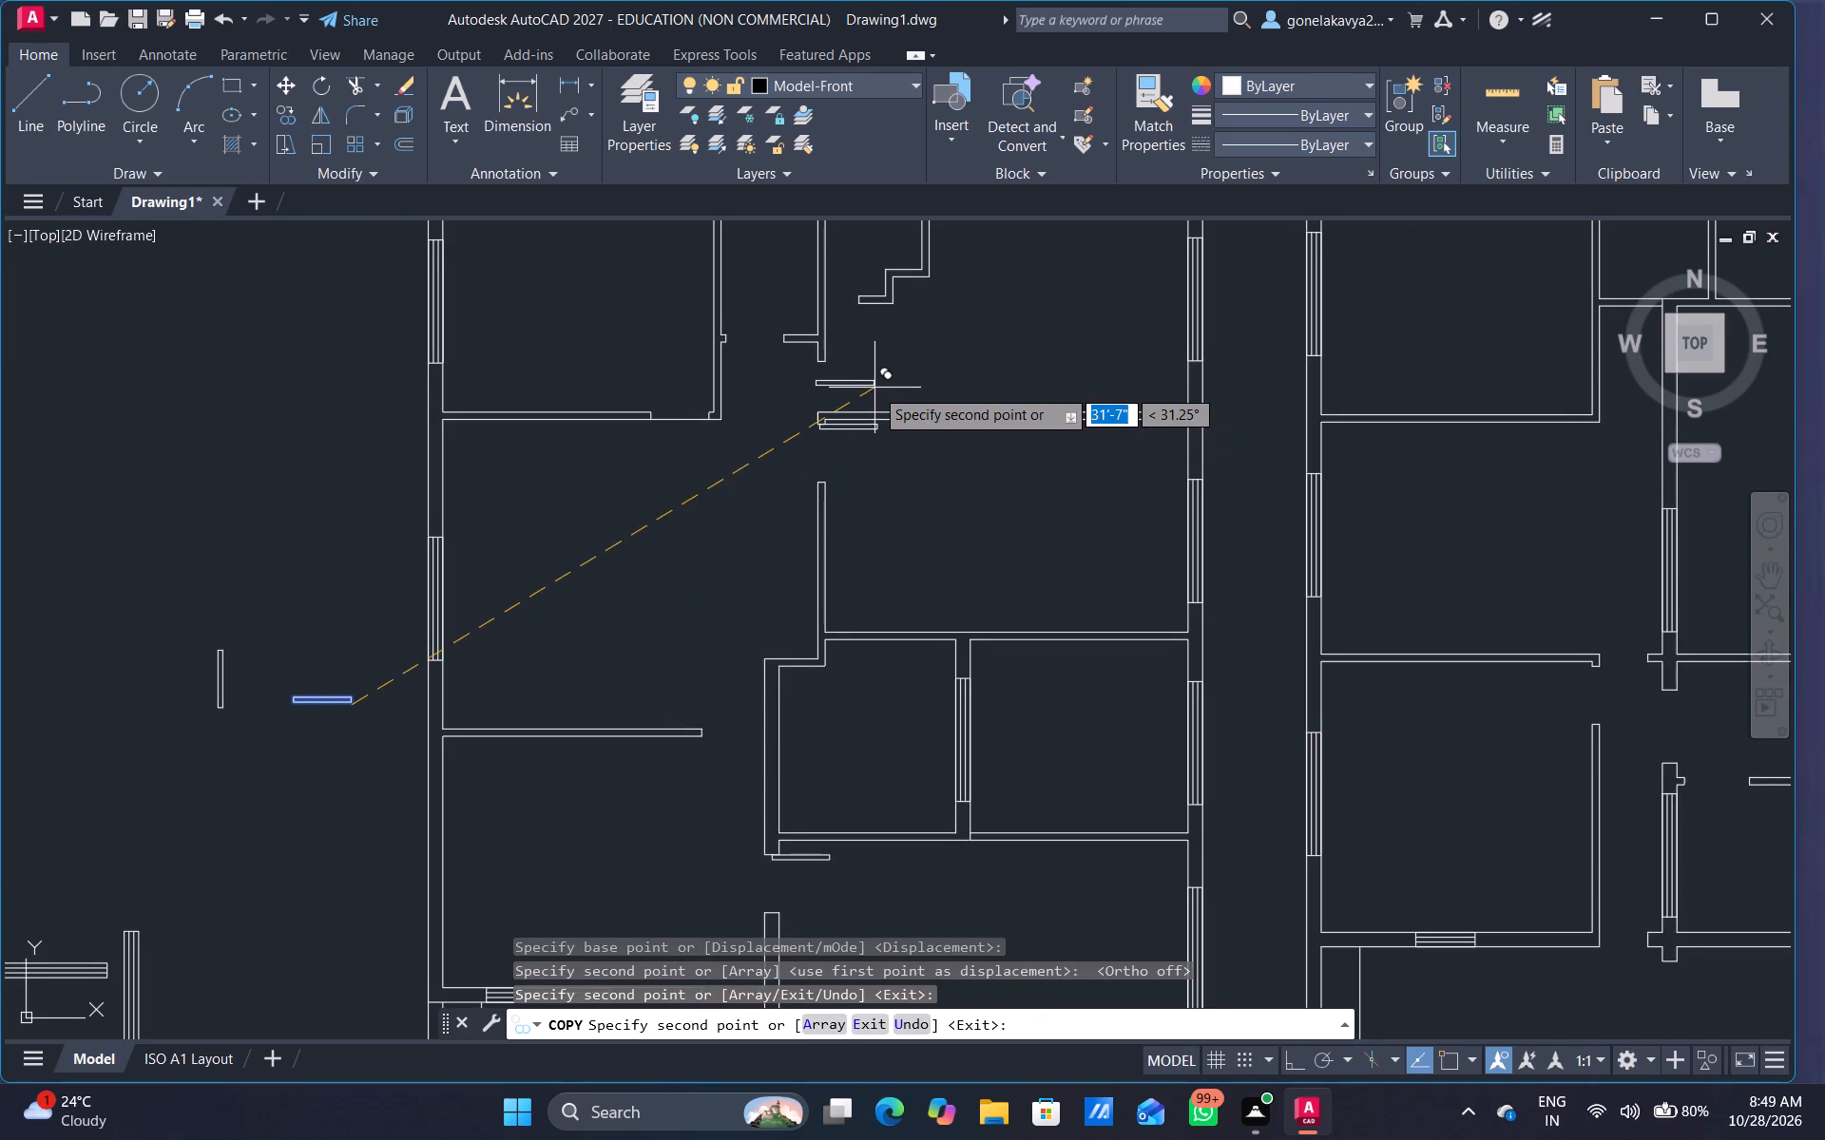
middle_click_drag(874, 385, 886, 338)
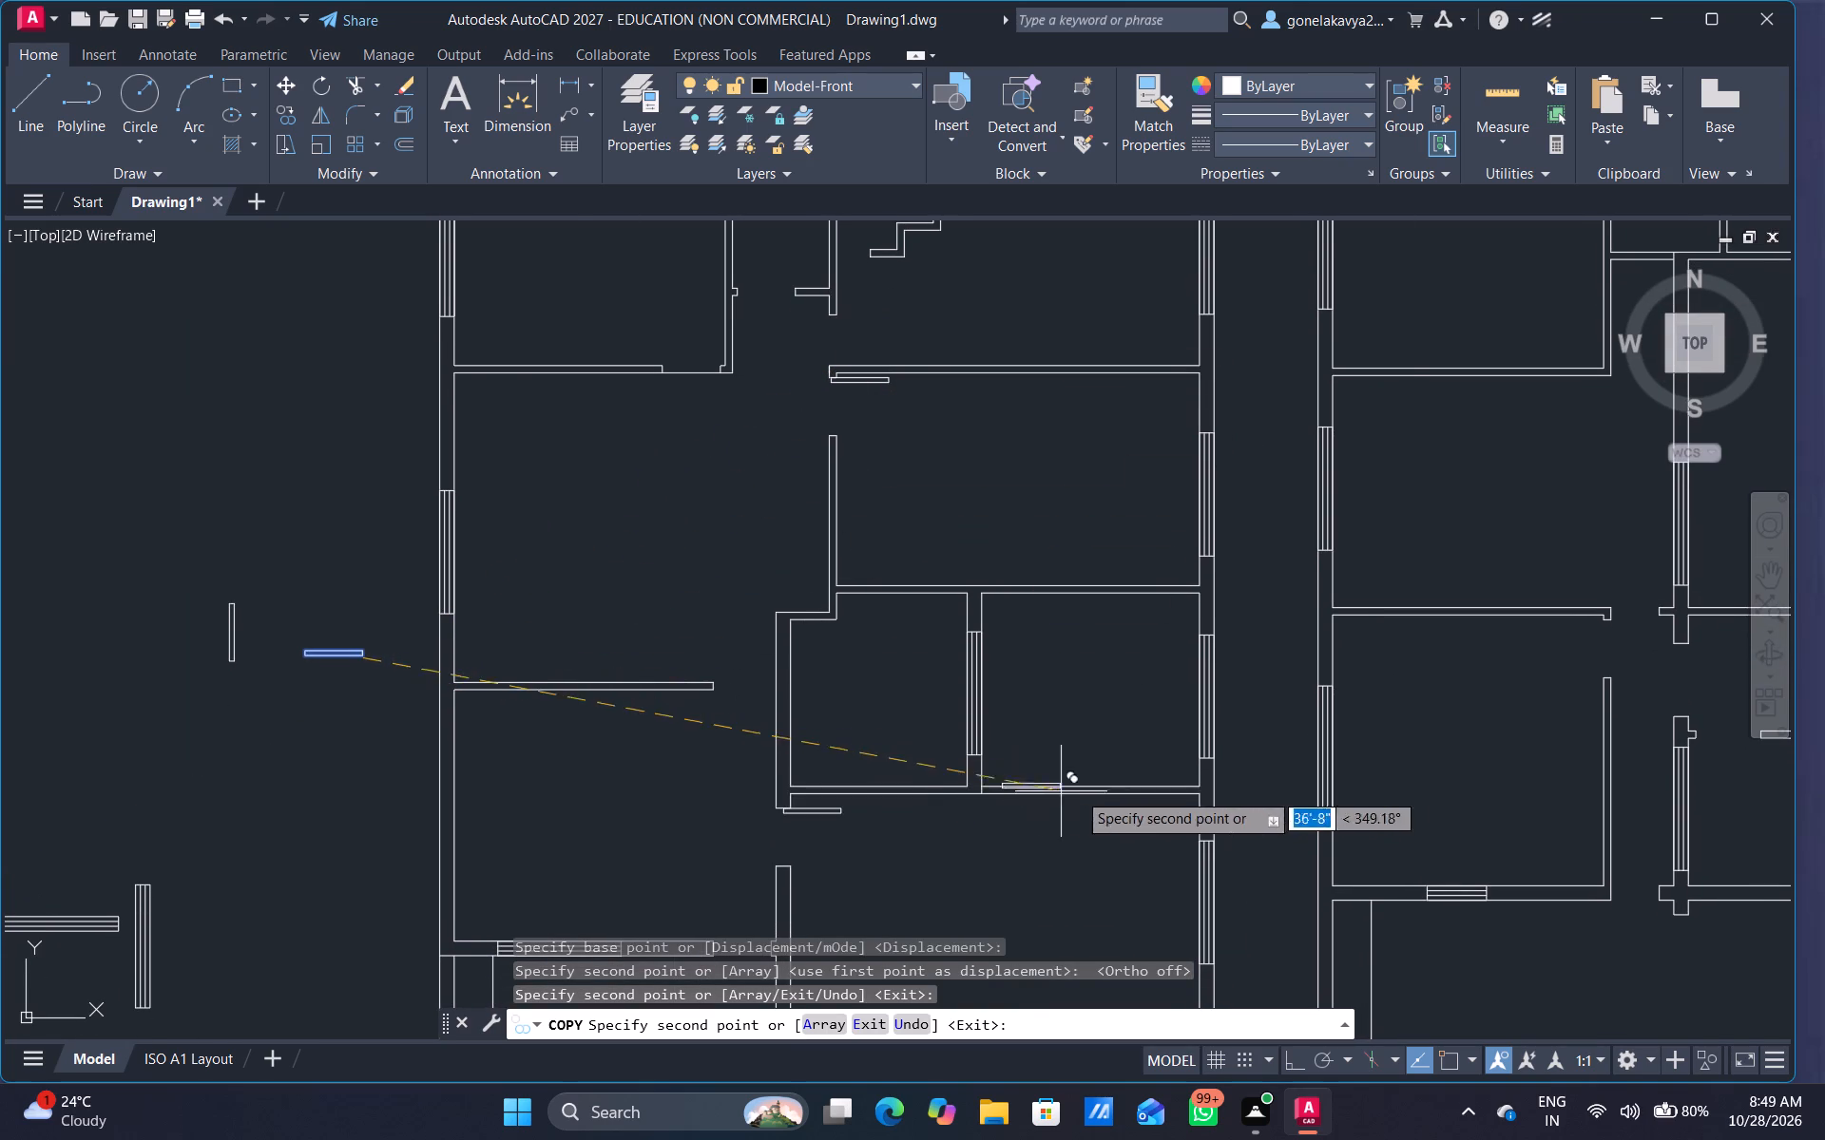
scroll(1083, 785, "down", 2)
scroll(1330, 768, "up", 4)
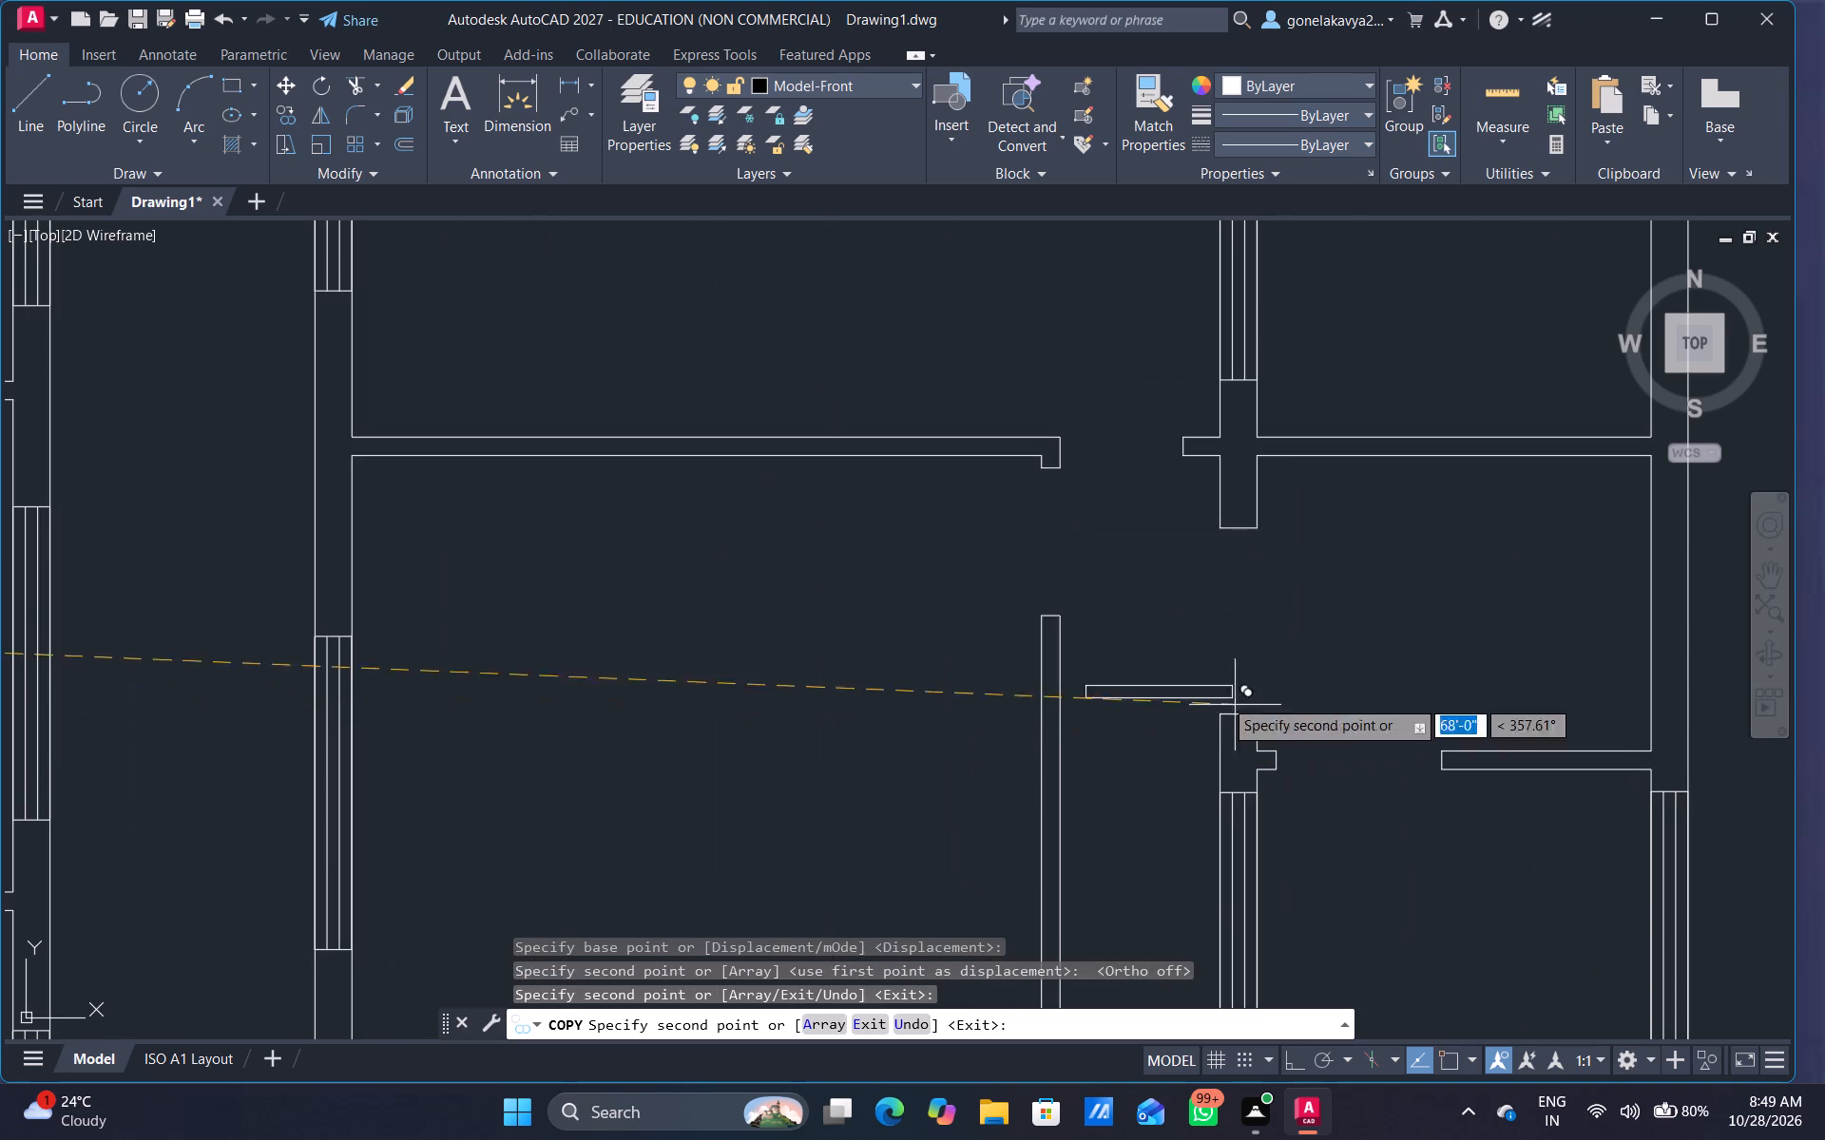
scroll(1032, 489, "up", 3)
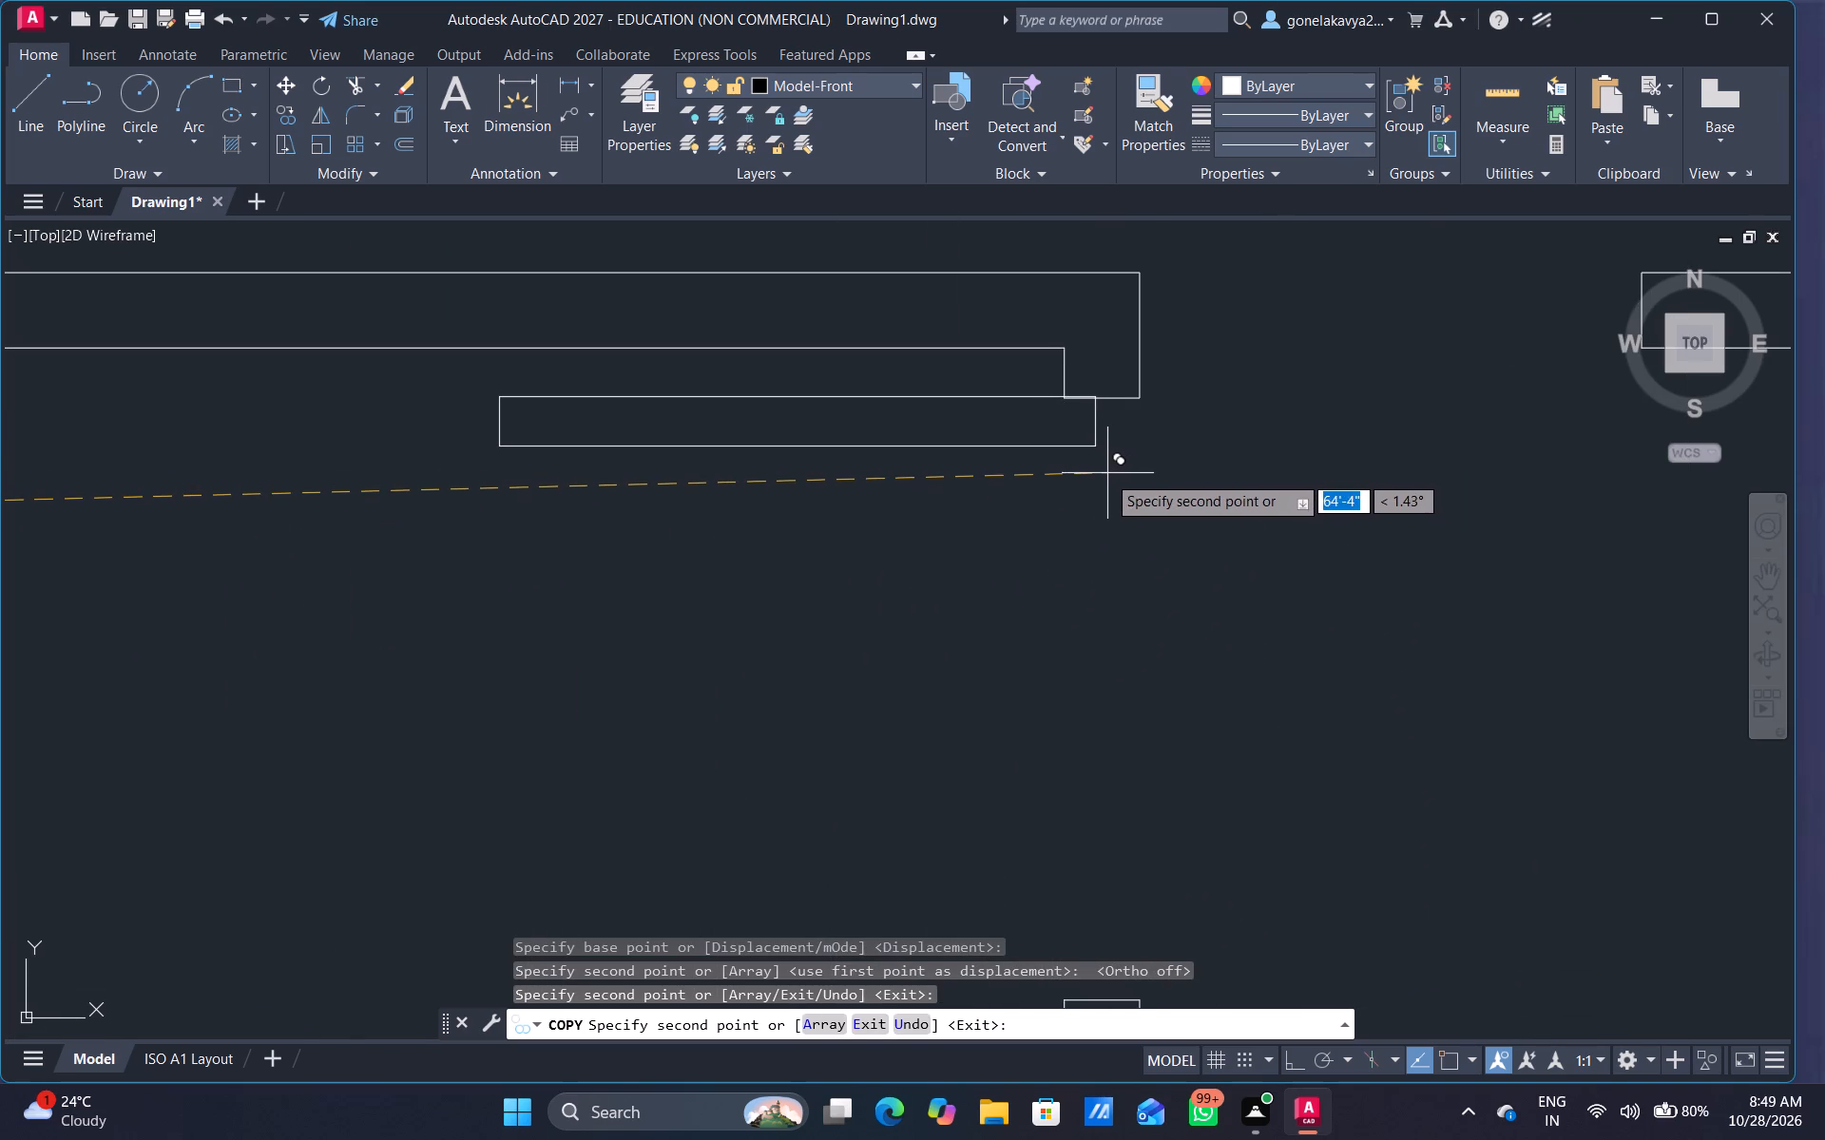
left_click(1105, 474)
Place a copy extending east from the partition between the smaller plan's two small northern rooms, and end the copying.
scroll(1449, 636, "down", 4)
middle_click_drag(1642, 731, 1351, 560)
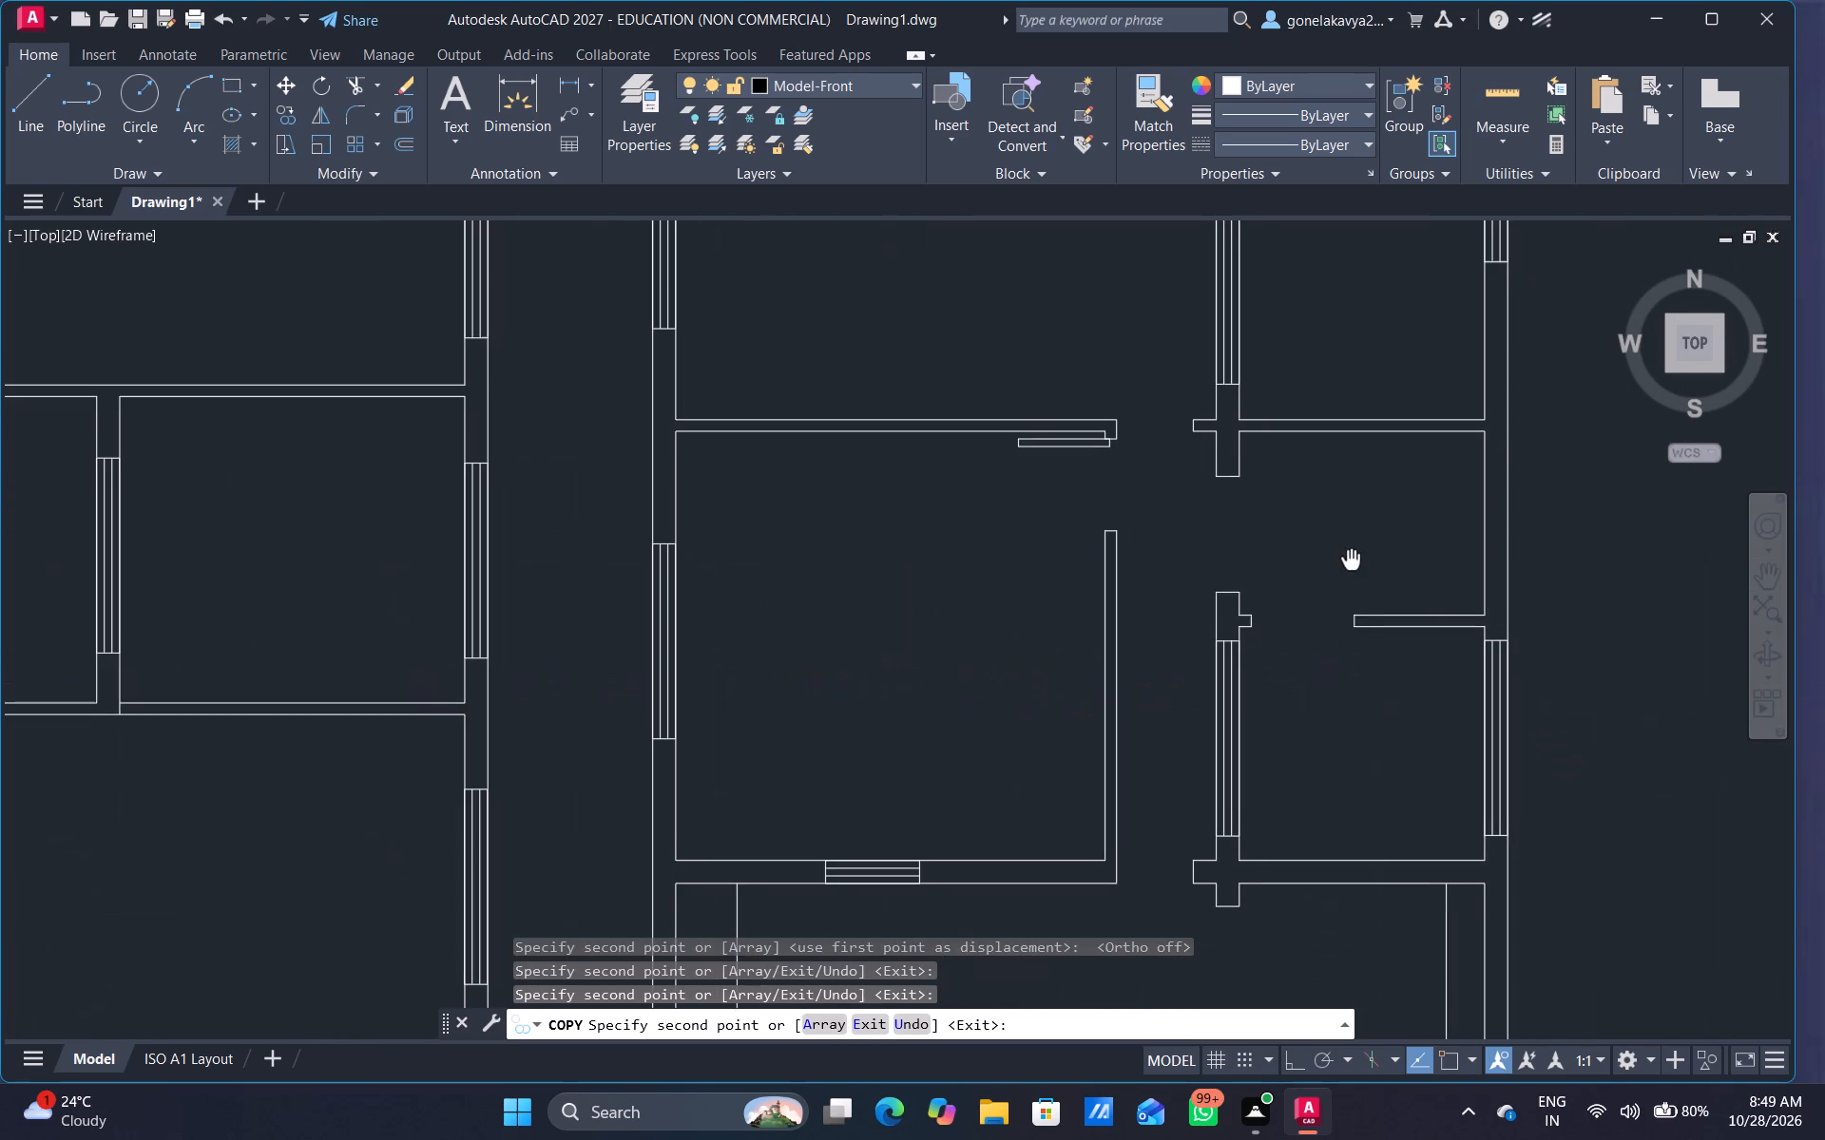
middle_click_drag(1351, 560, 1280, 670)
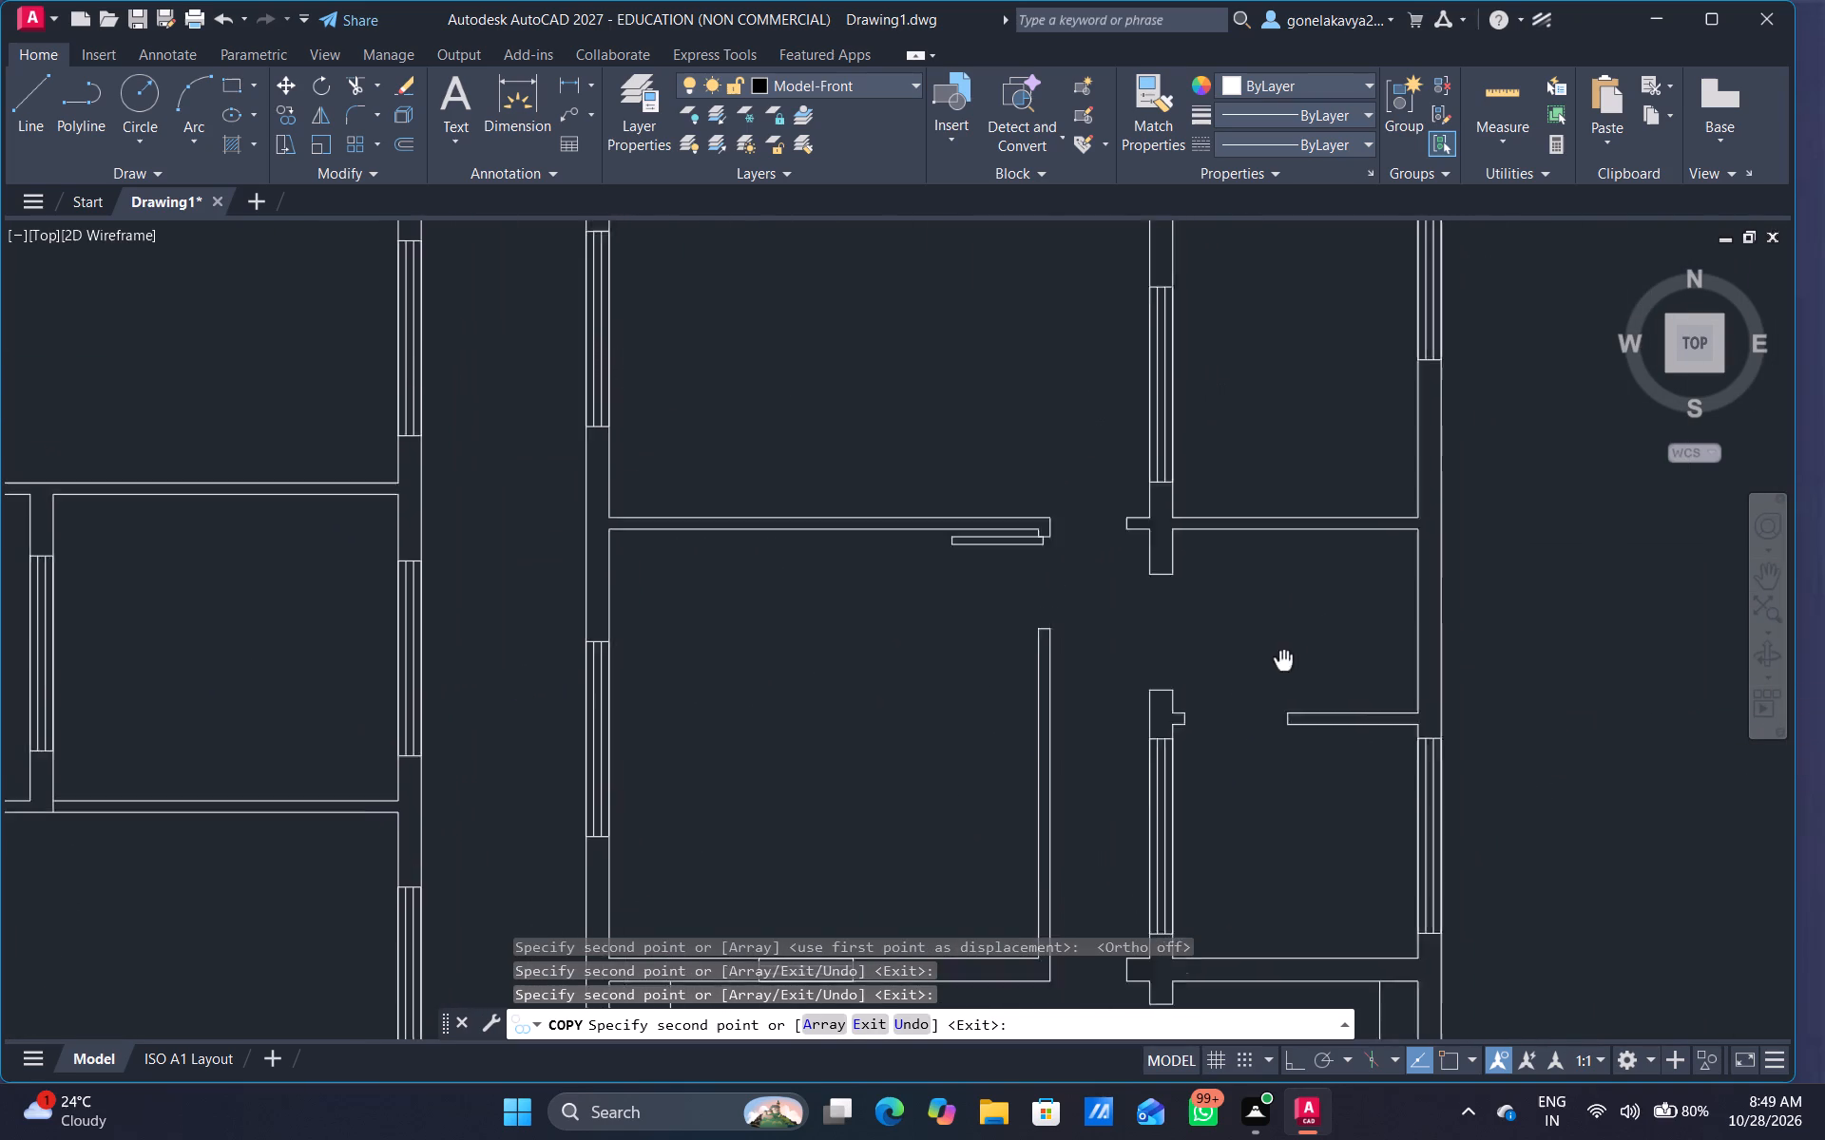
middle_click_drag(1280, 670, 1286, 750)
middle_click_drag(1155, 510, 1009, 861)
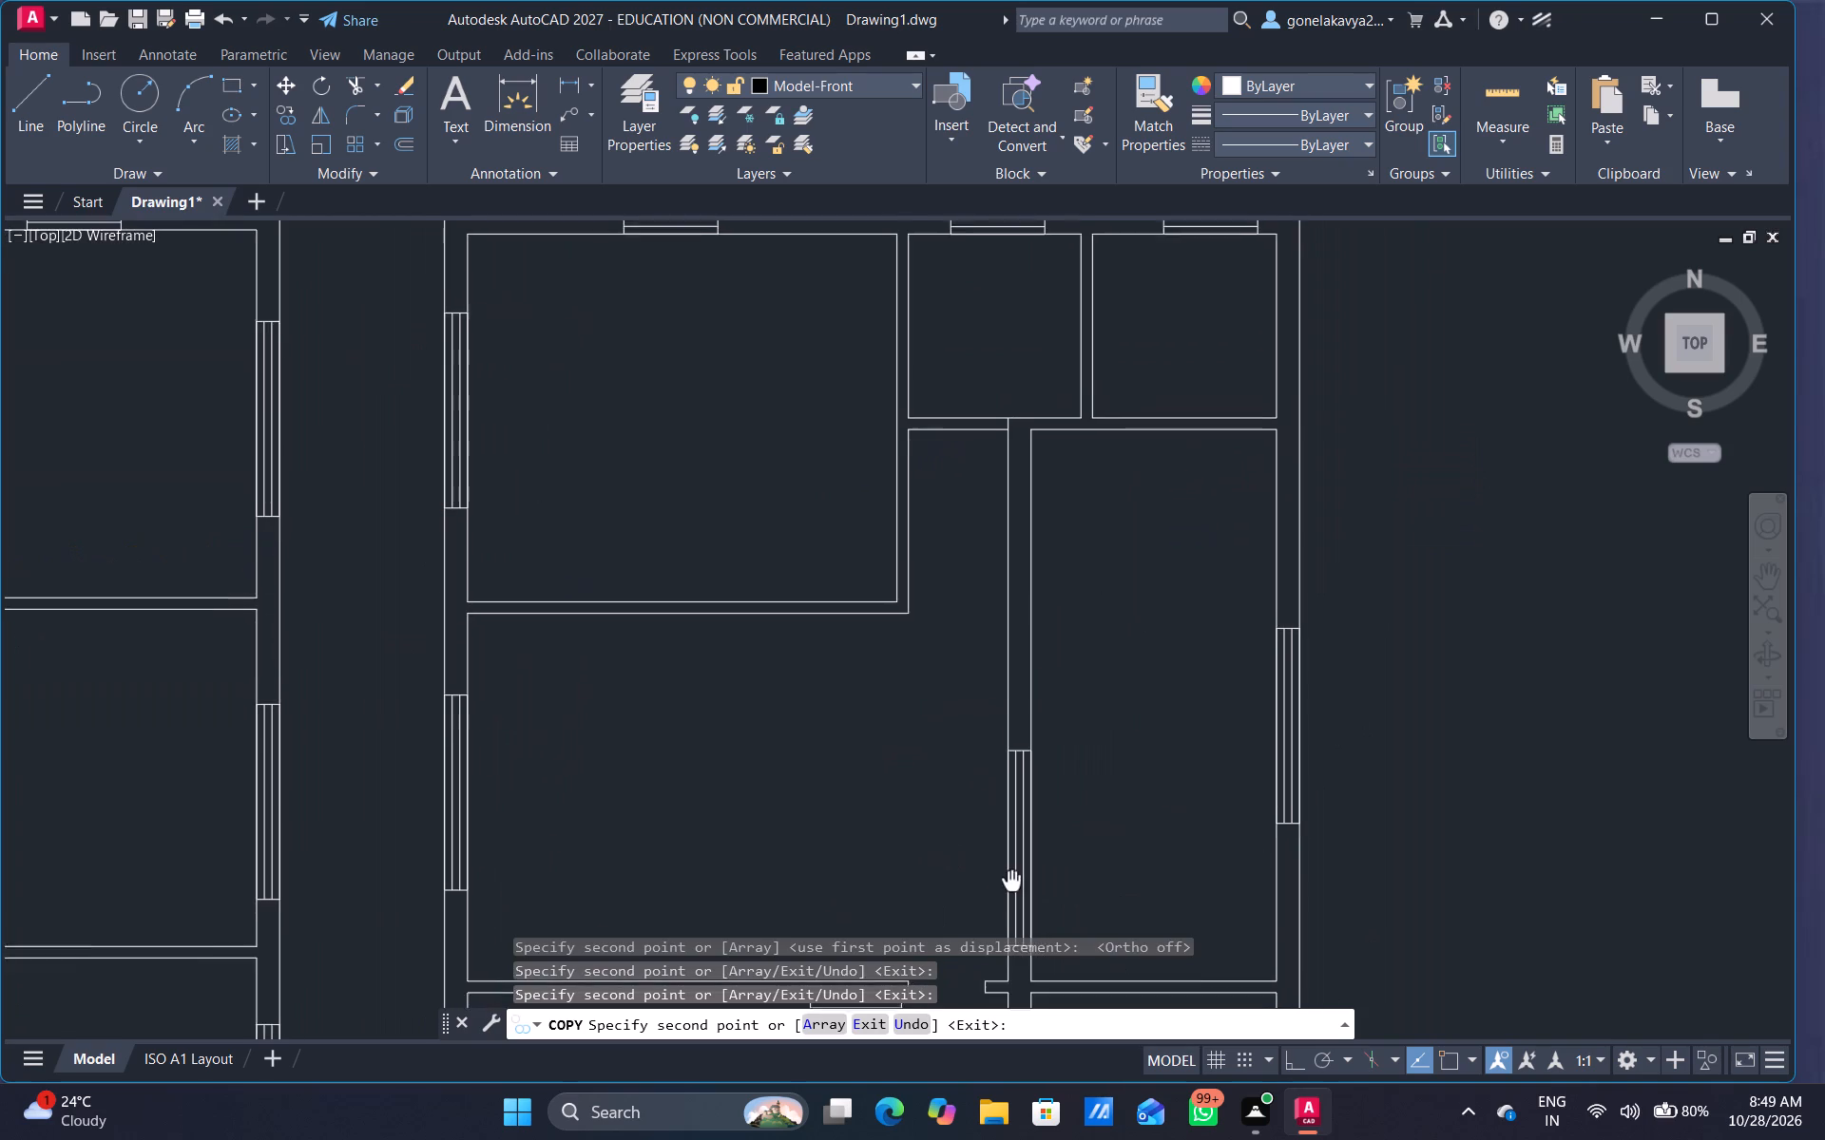
middle_click_drag(1009, 861, 1002, 810)
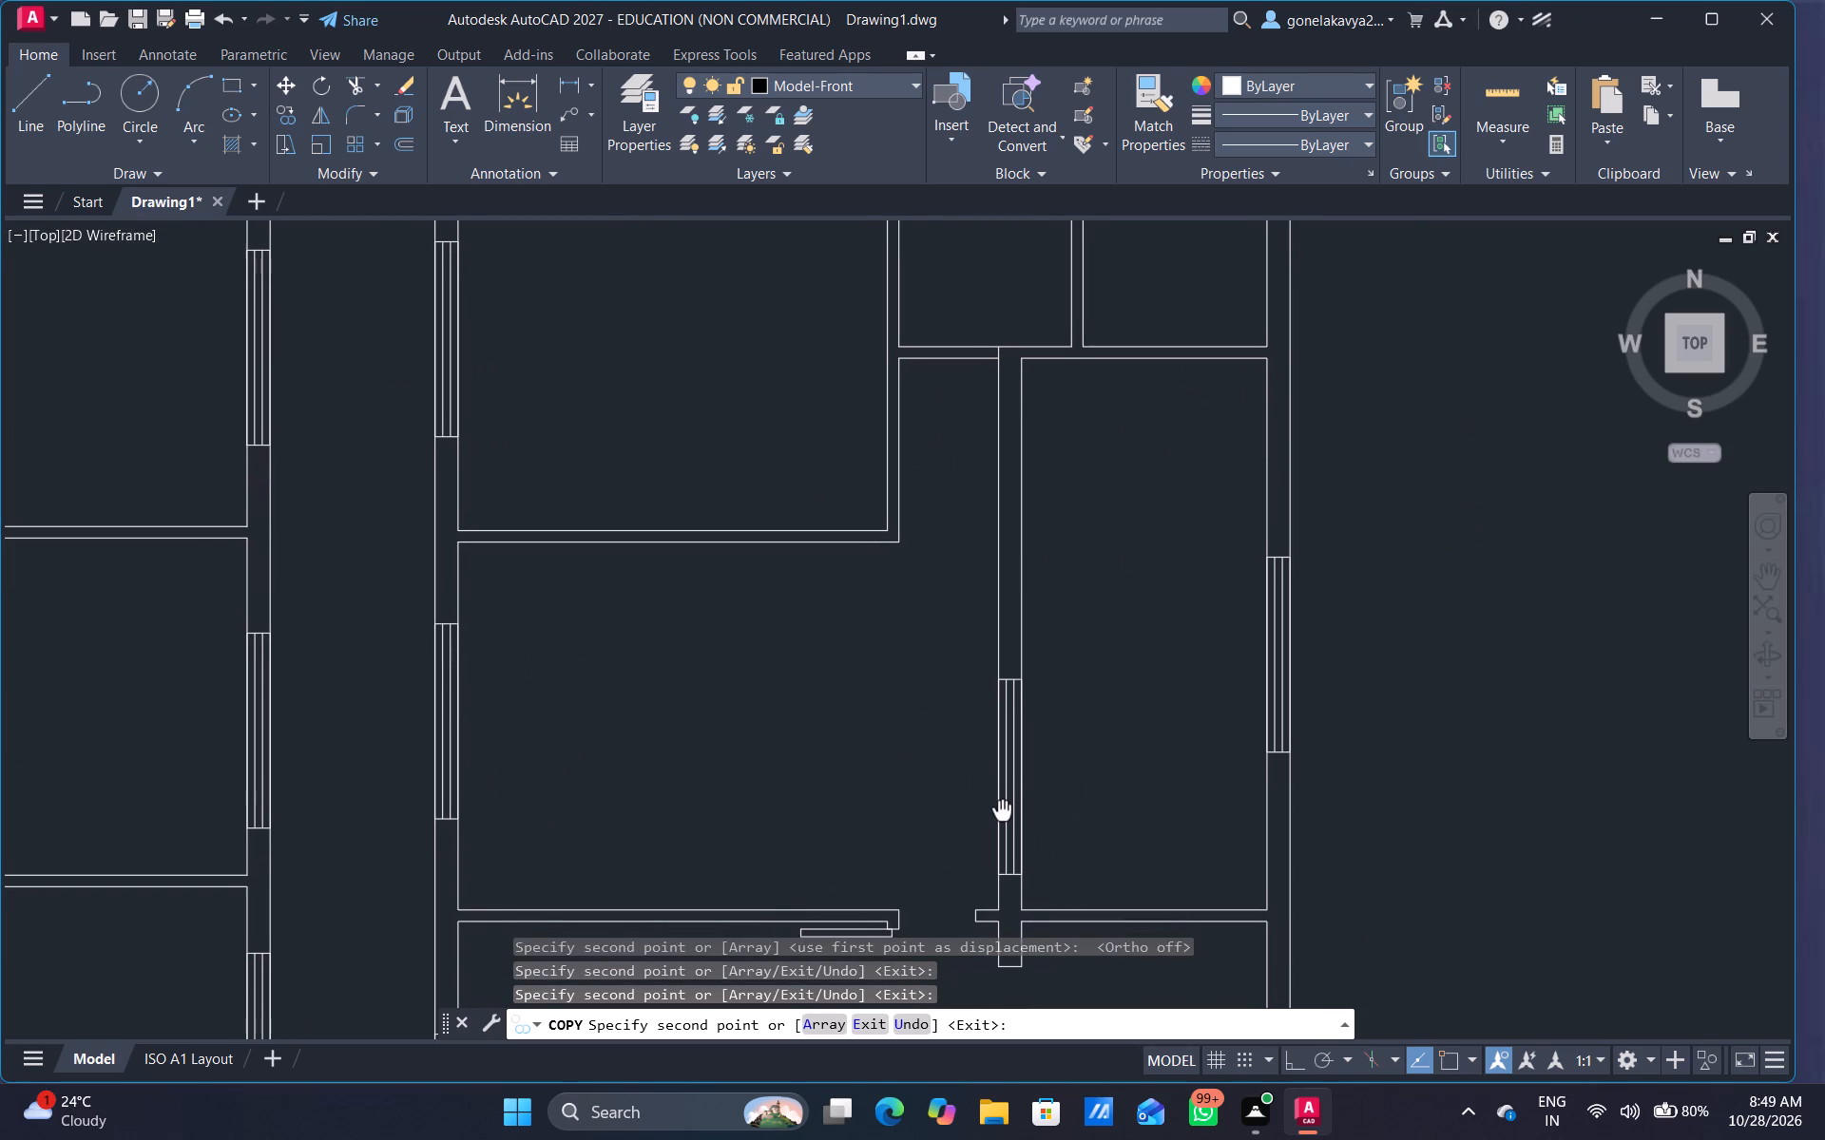
middle_click_drag(1002, 810, 994, 760)
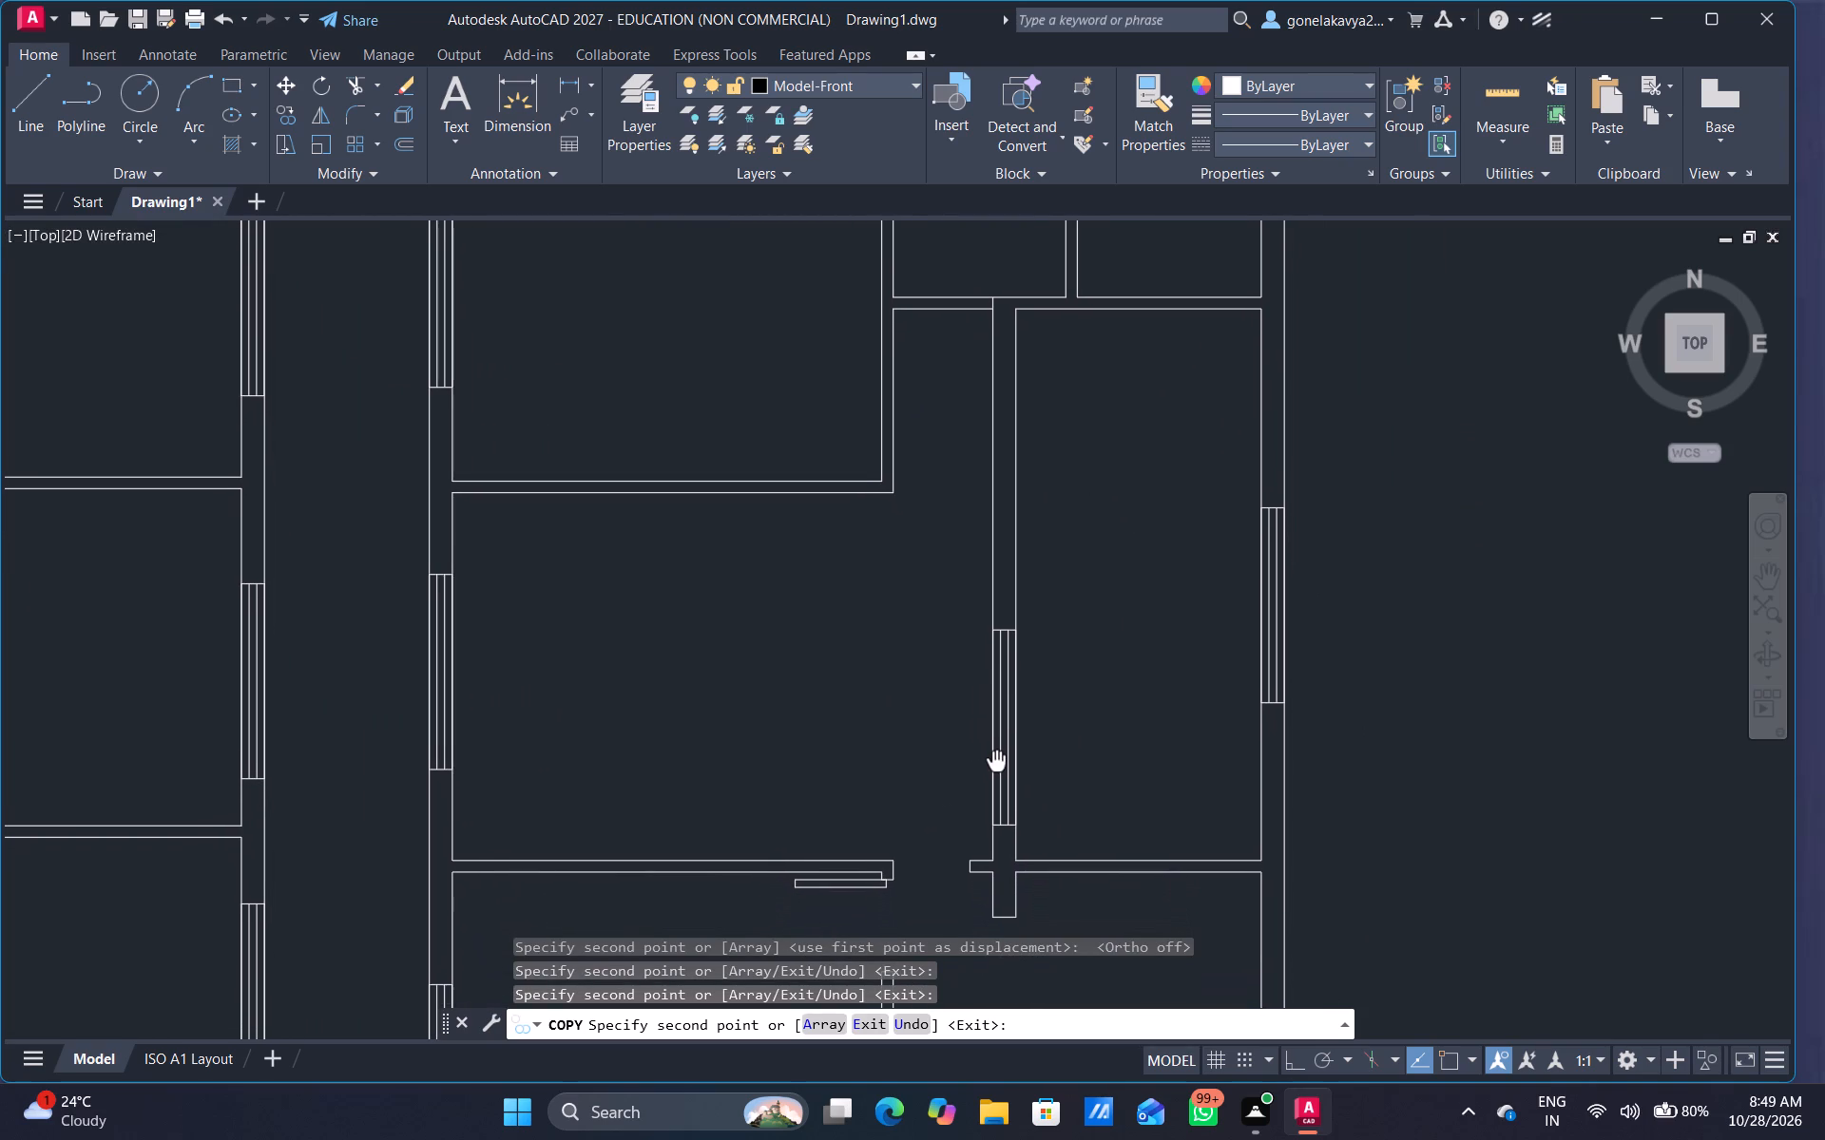
middle_click_drag(994, 760, 837, 870)
middle_click_drag(981, 324, 972, 607)
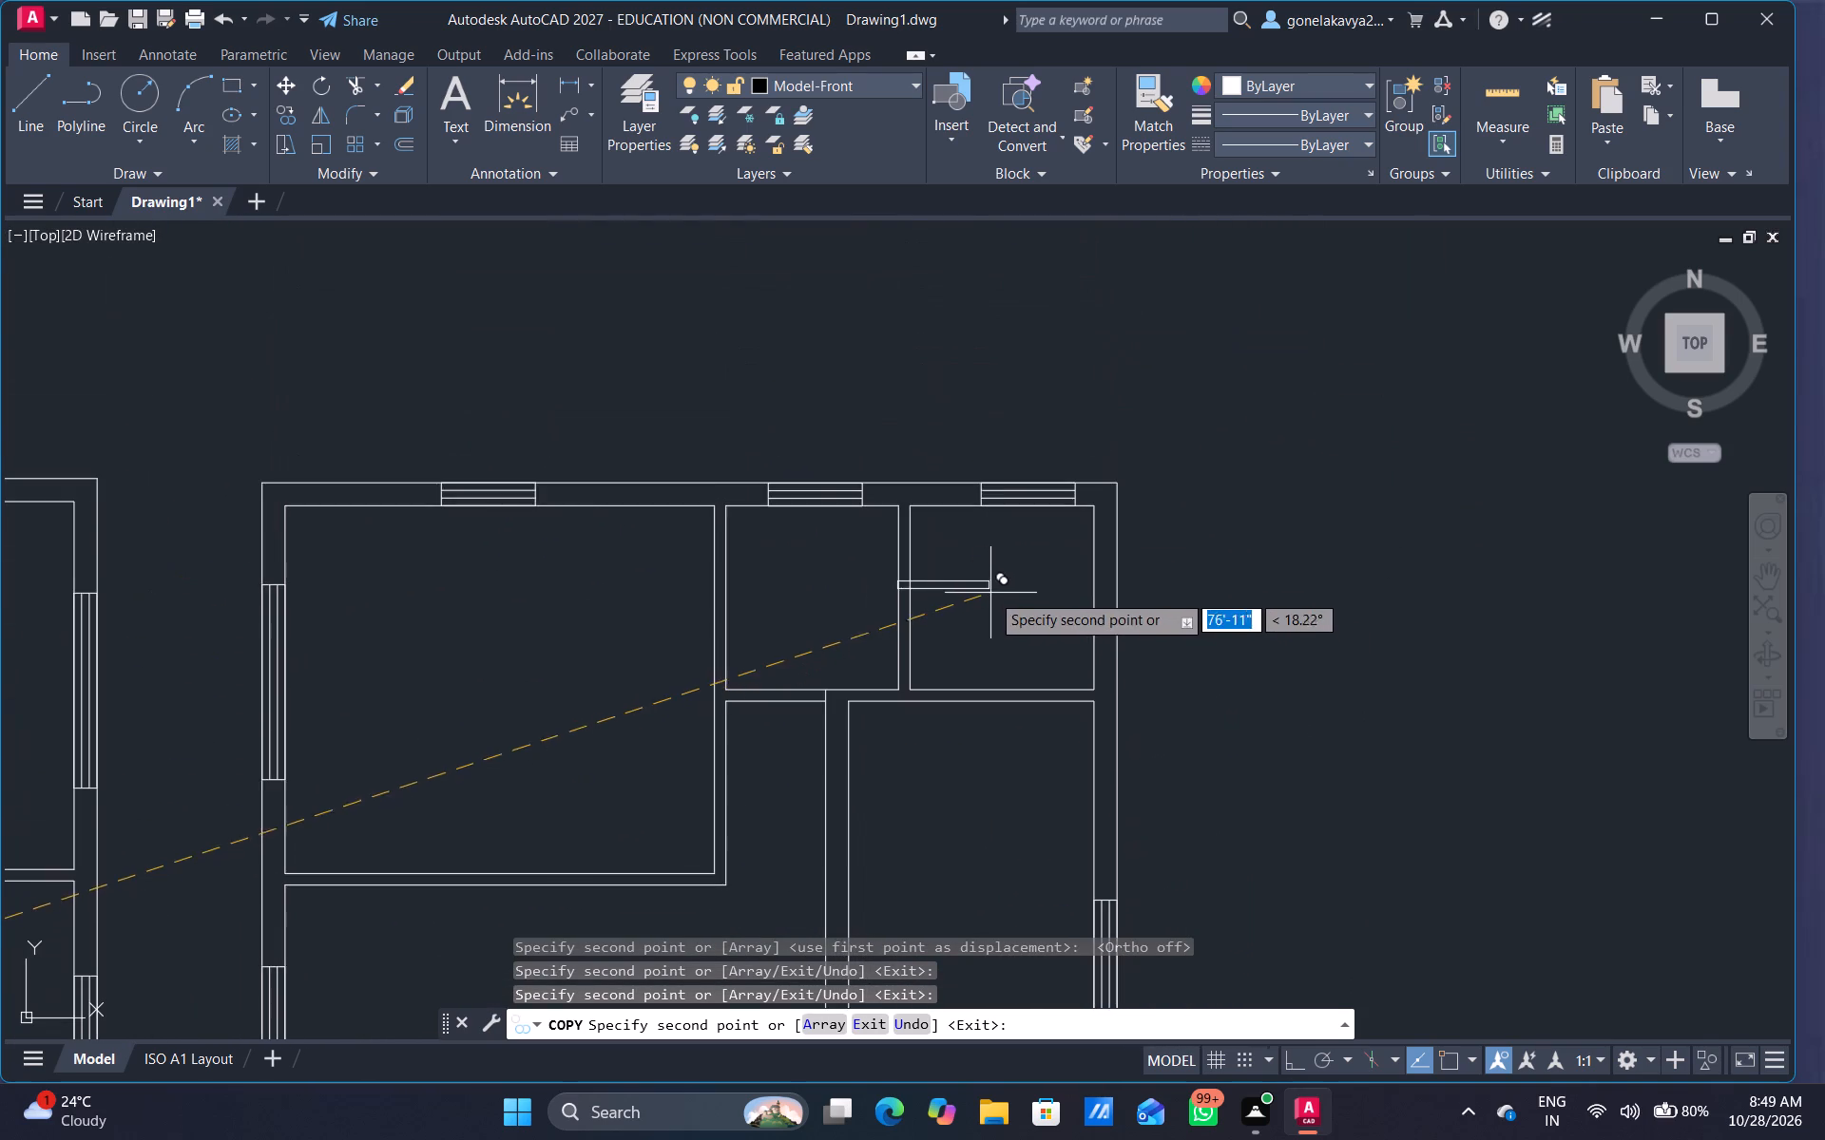
scroll(990, 591, "up", 2)
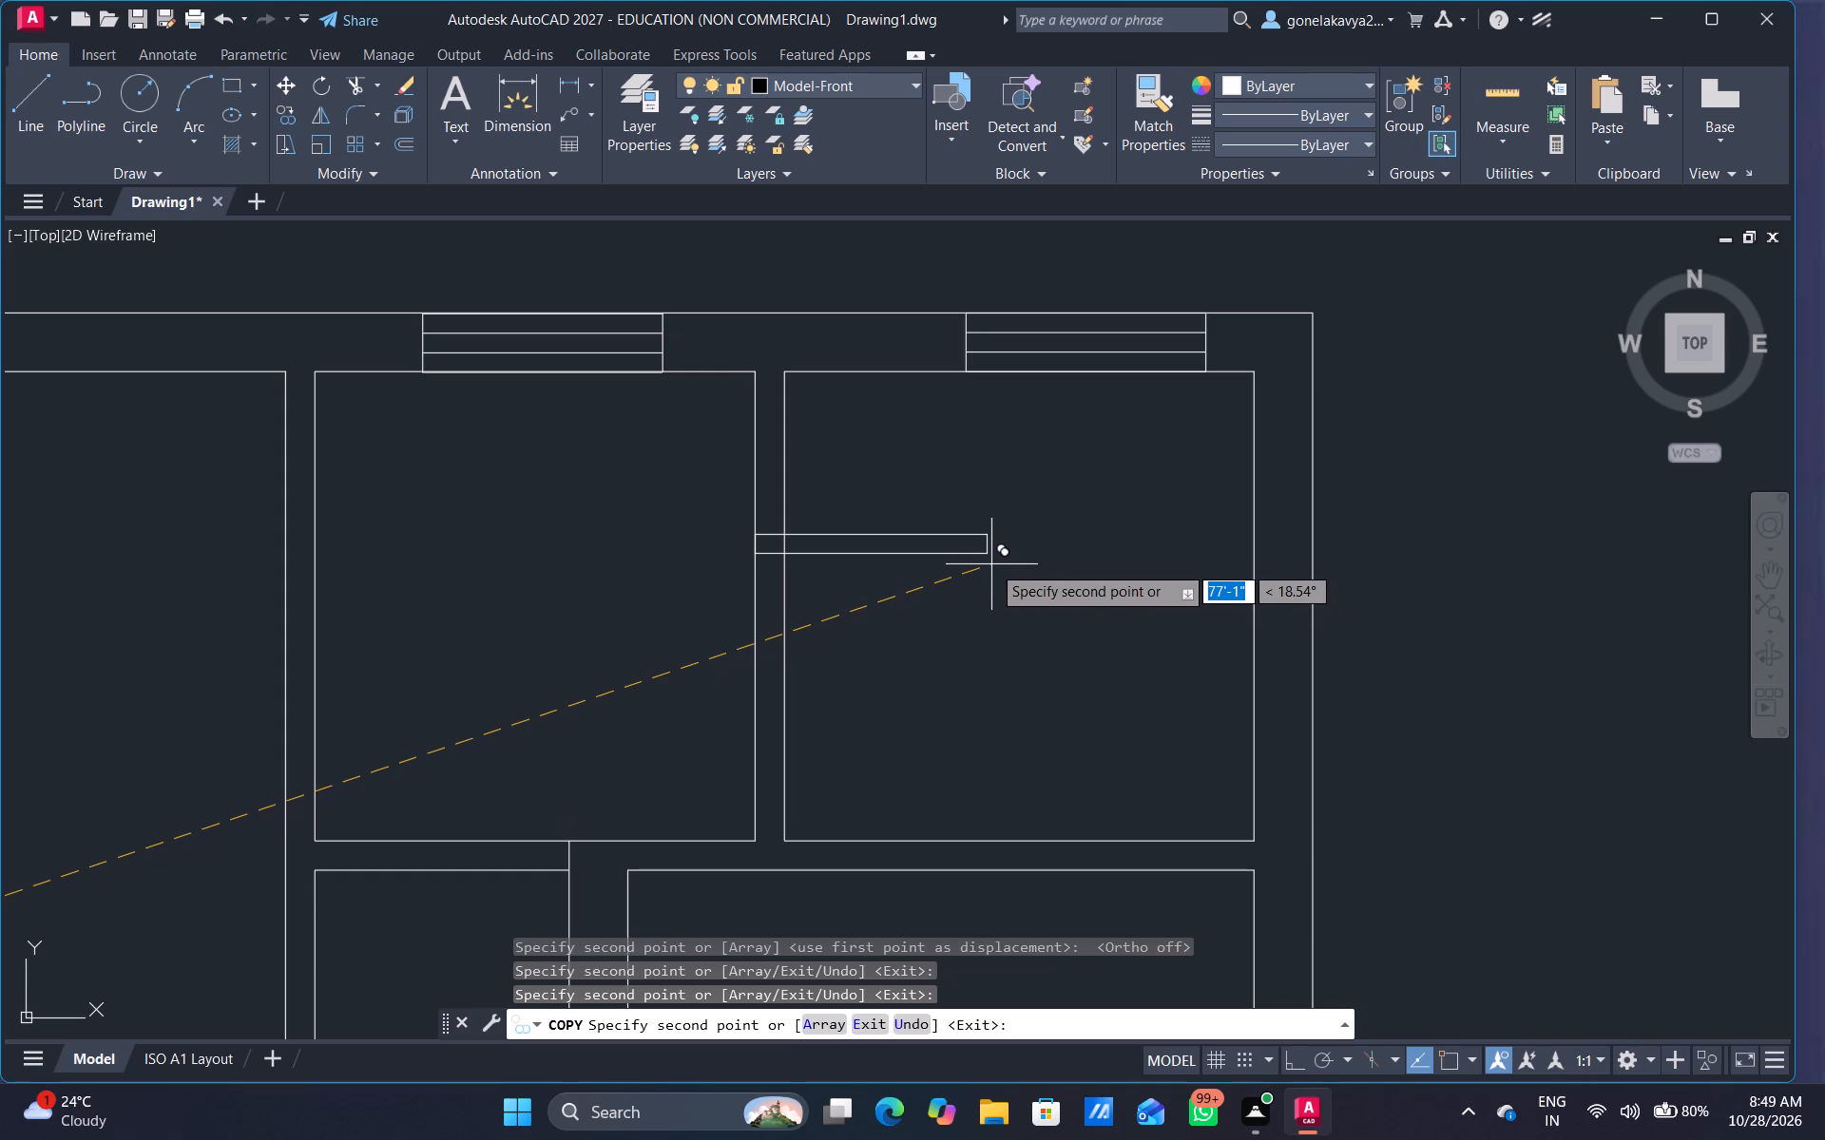
left_click(991, 564)
scroll(987, 674, "down", 2)
middle_click_drag(985, 689, 998, 445)
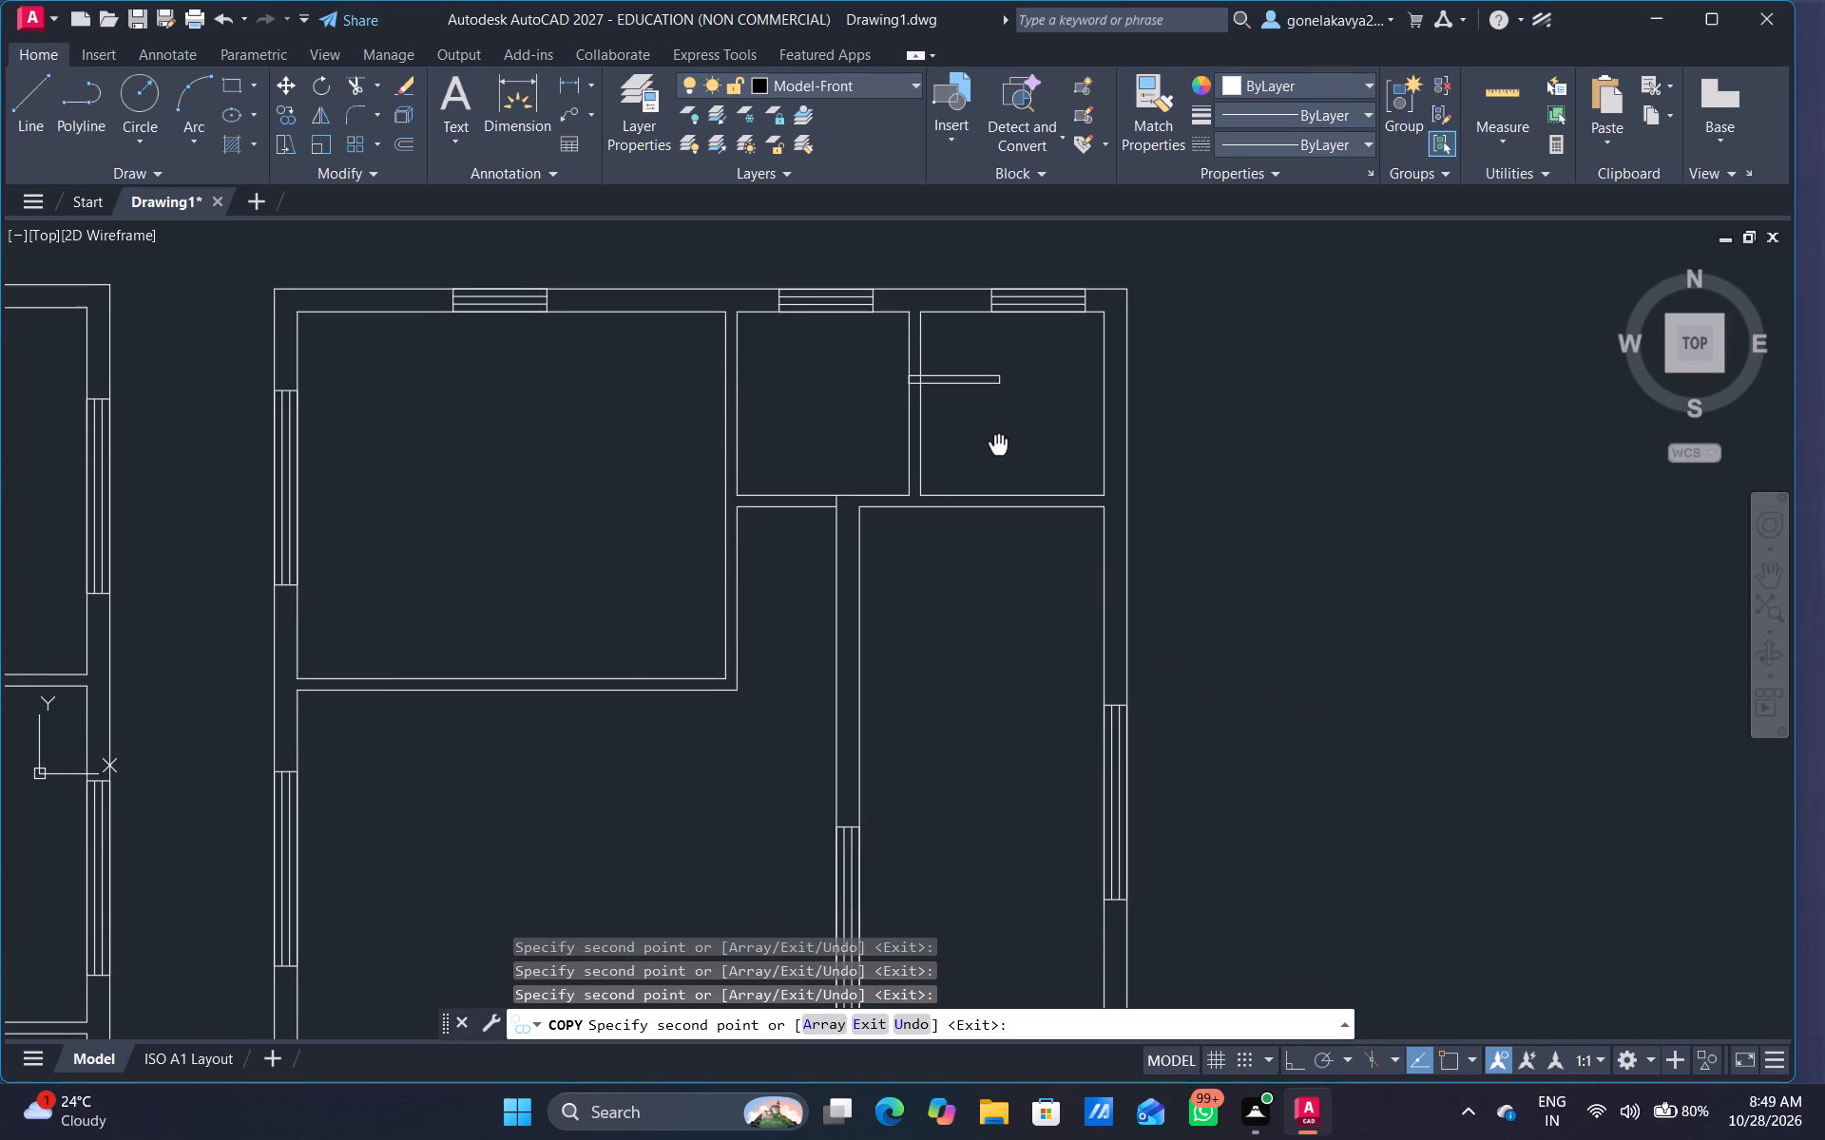
middle_click_drag(998, 445, 995, 445)
scroll(995, 445, "down", 1)
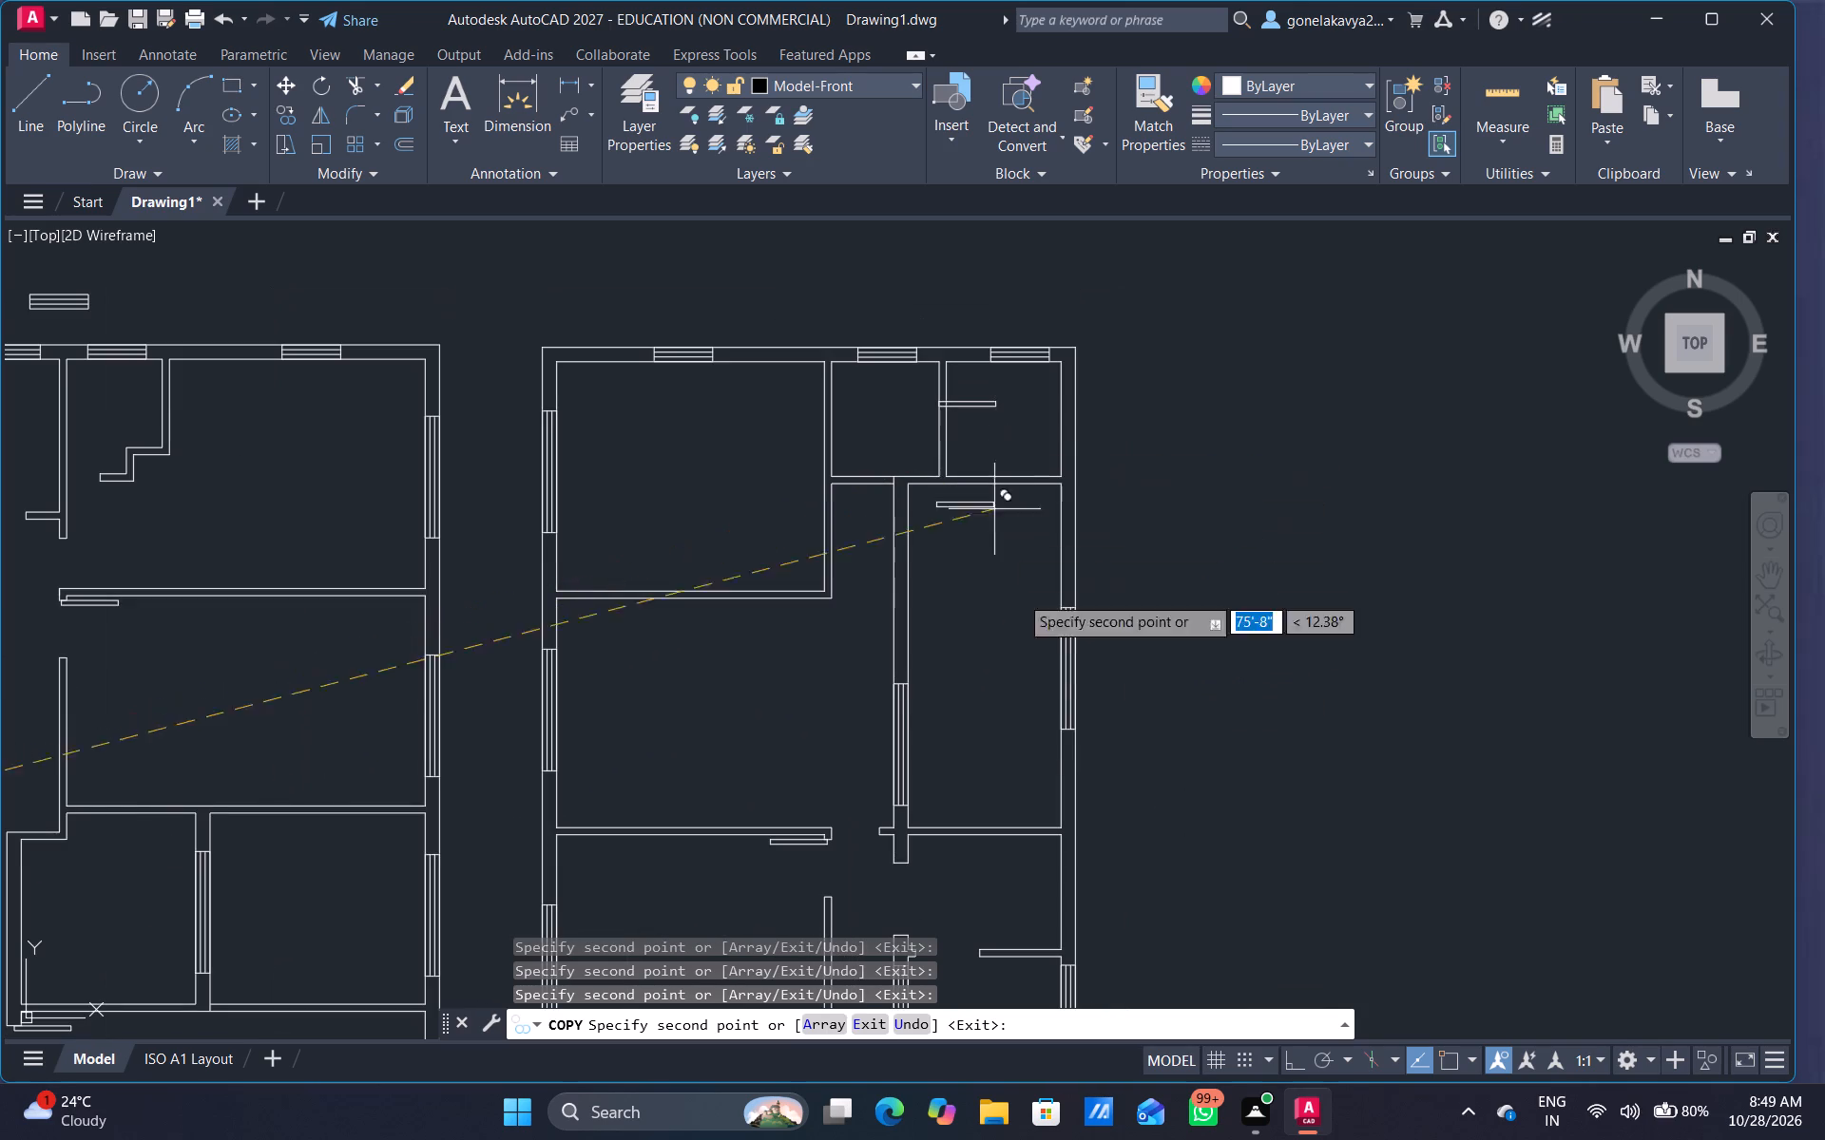
middle_click_drag(954, 722, 954, 432)
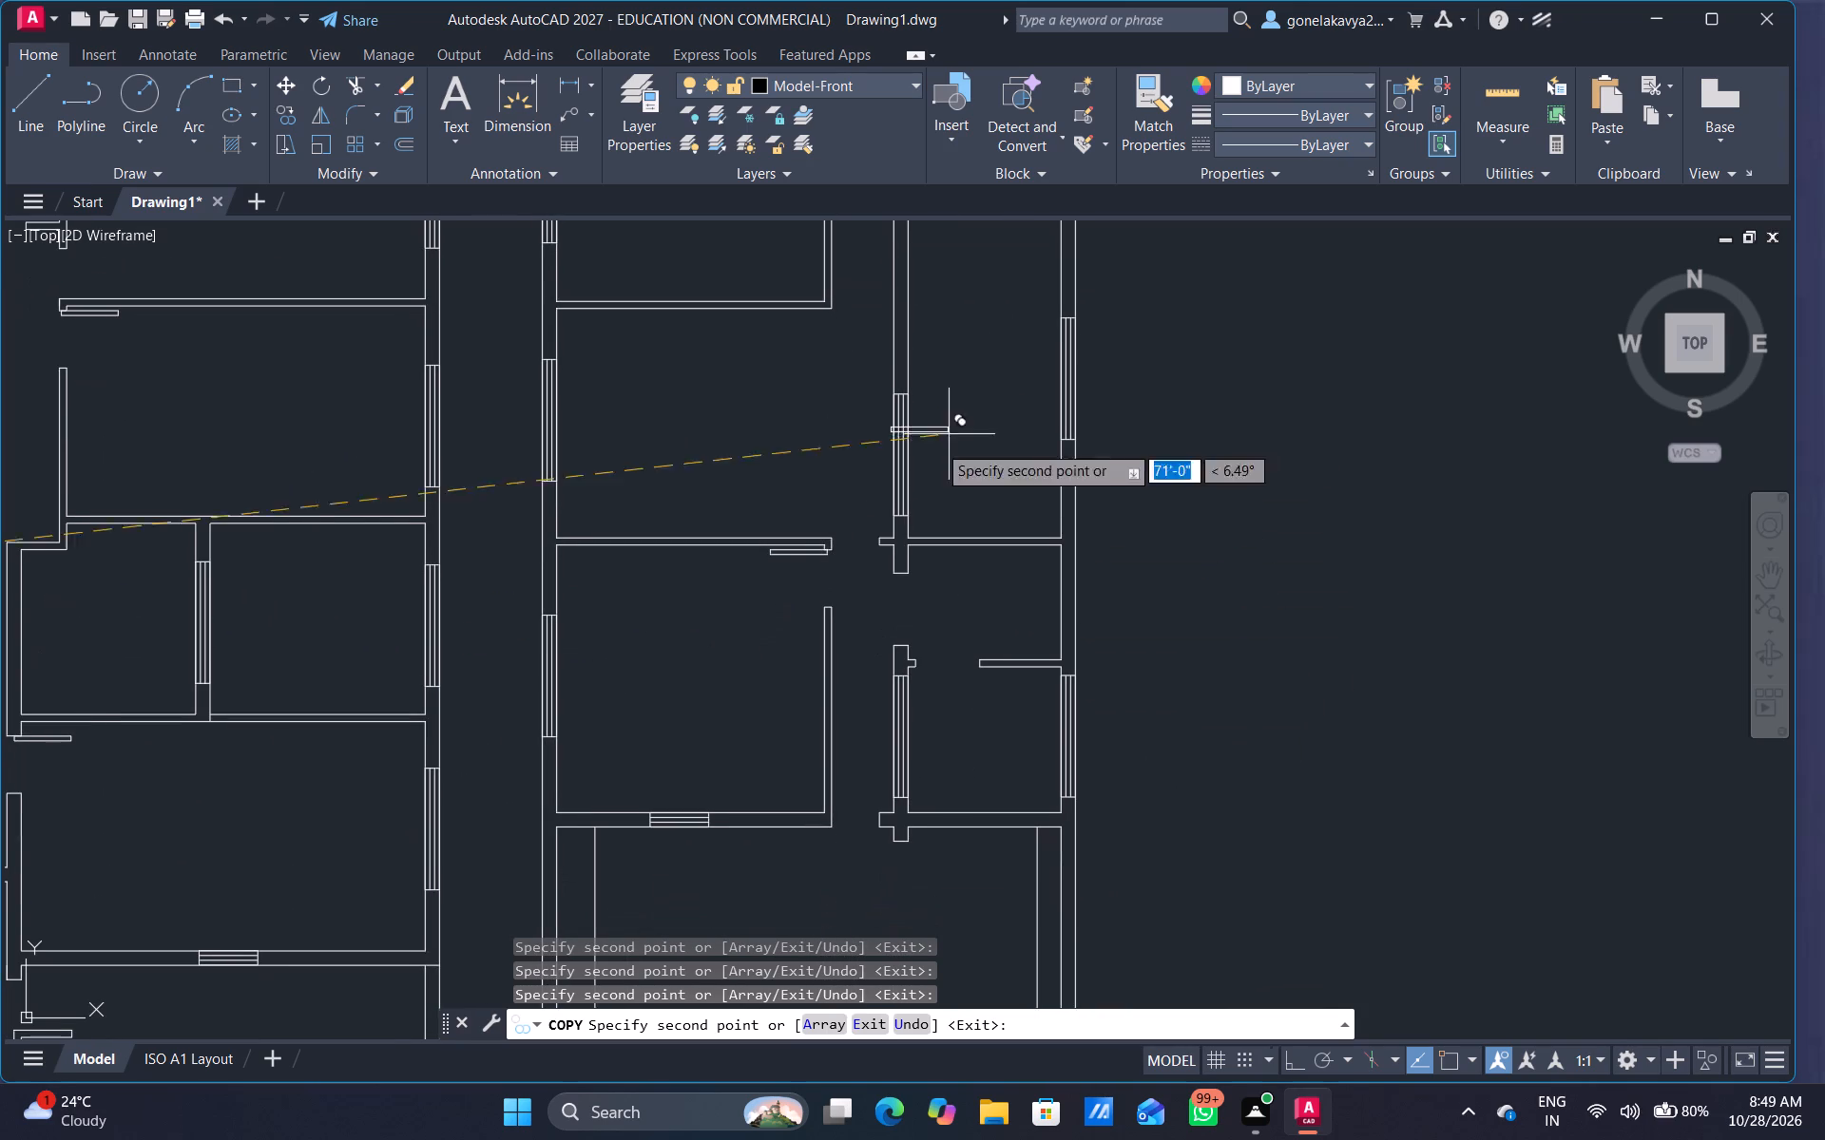
key("Escape")
Offset the inner line of the east wall of the smaller plan's northwest room 3" into the room.
middle_click_drag(716, 431, 728, 660)
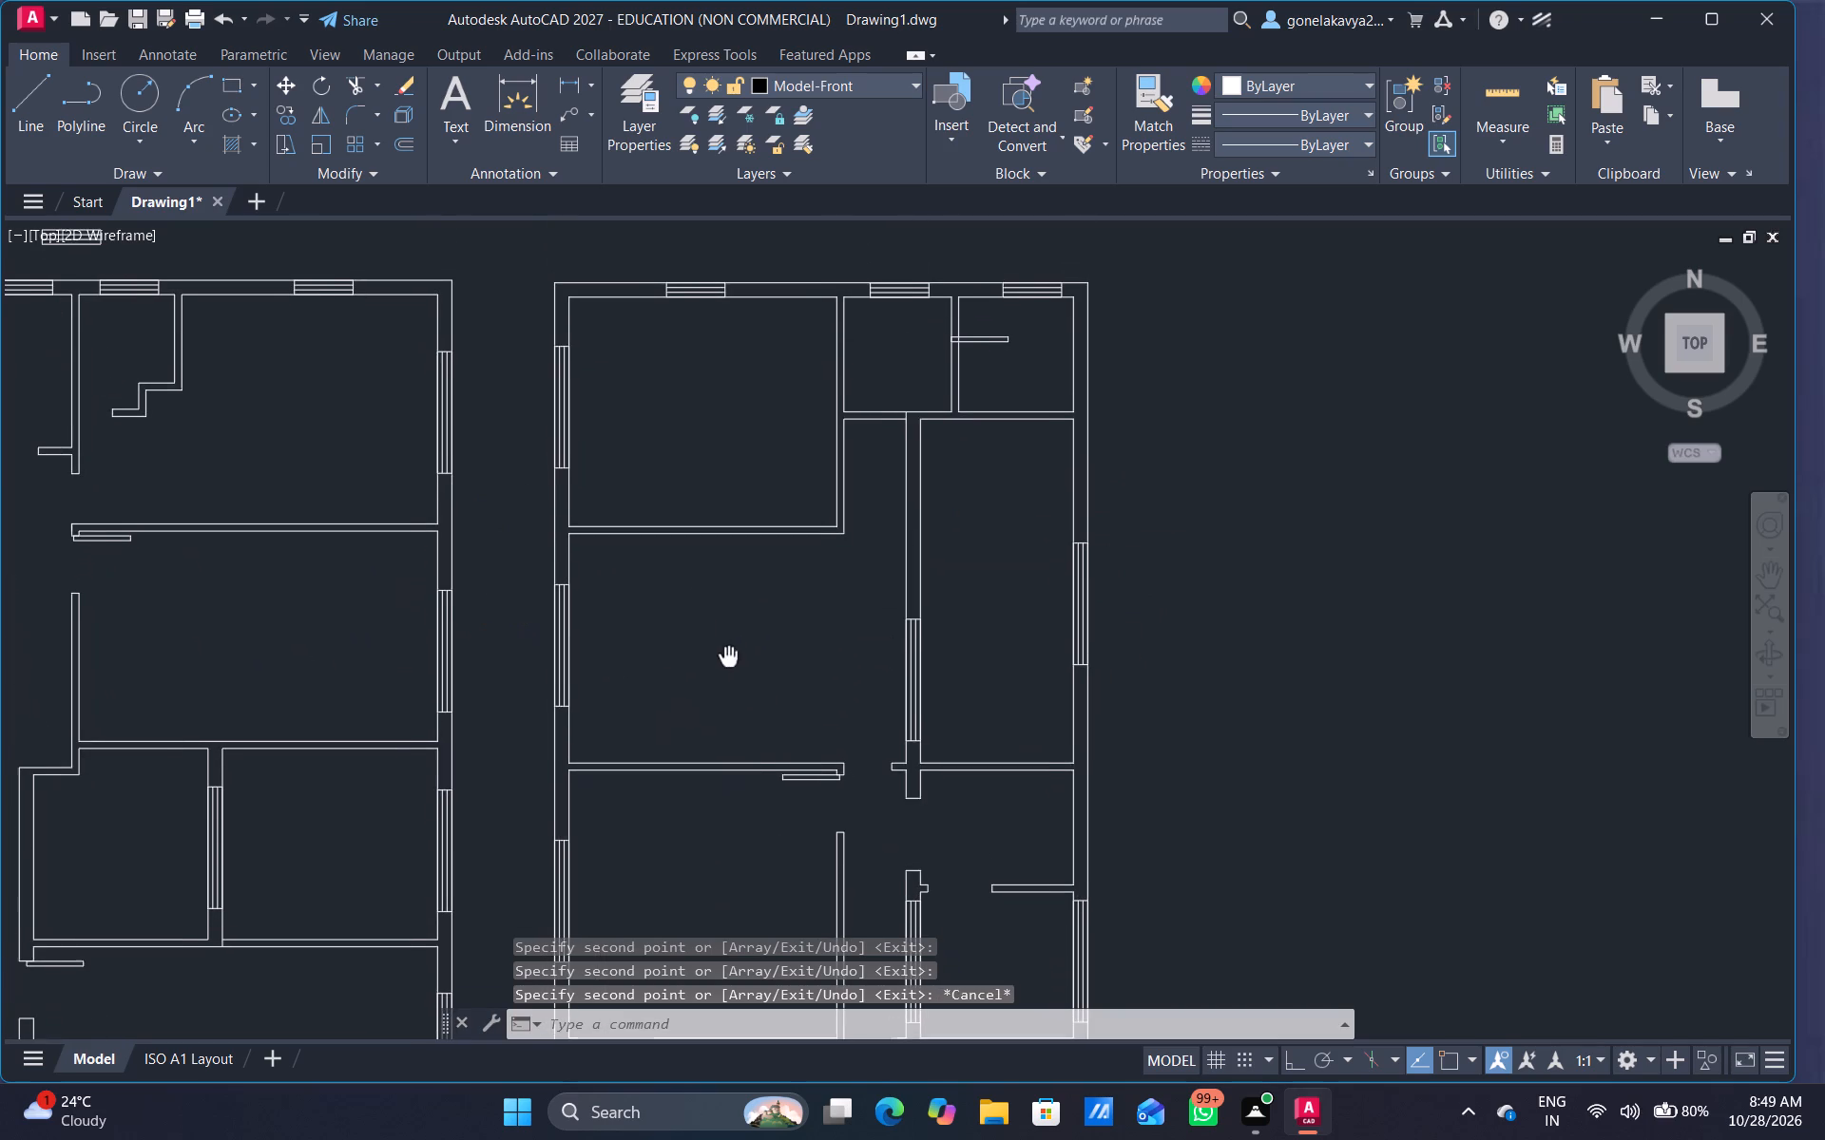
middle_click_drag(728, 660, 730, 660)
key("Escape")
key("o")
key("Return")
left_click_drag(825, 455, 782, 464)
left_click(774, 469)
left_click(837, 492)
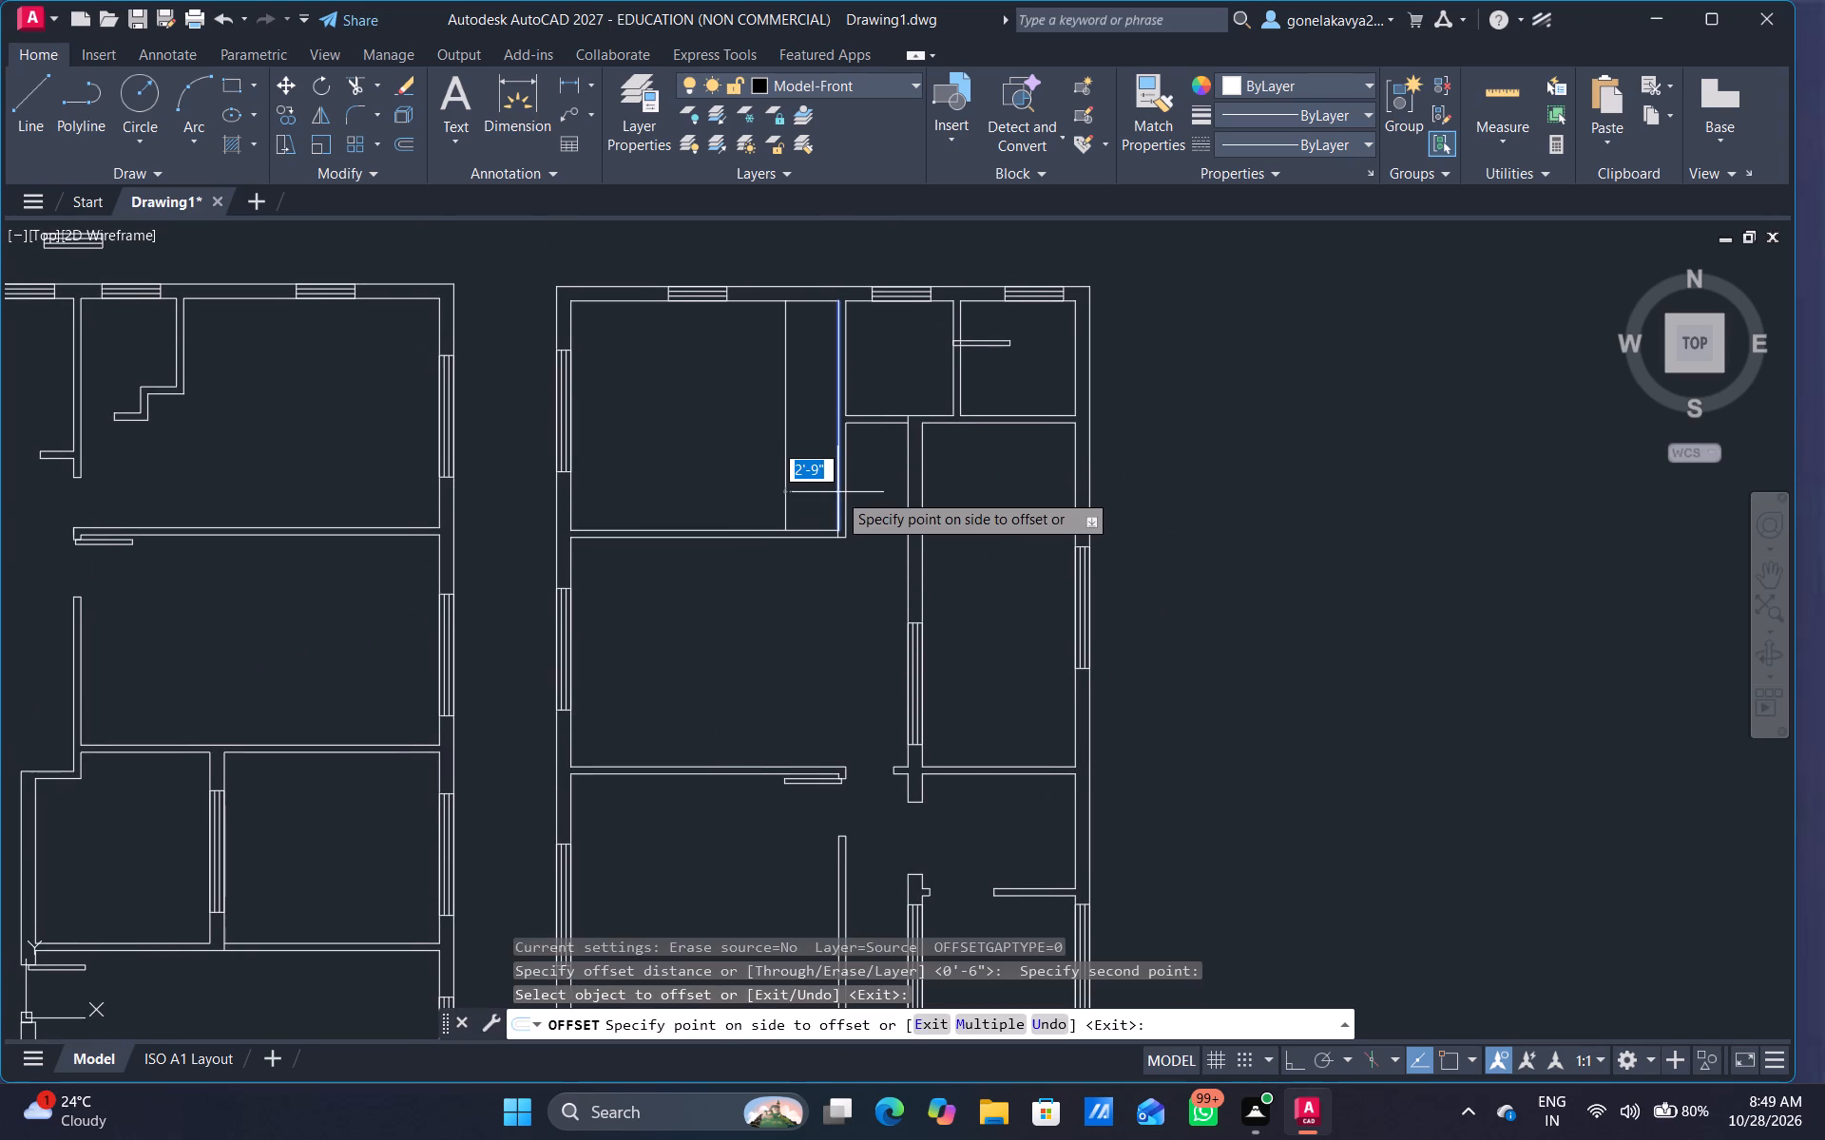
type("3\"")
key("Return")
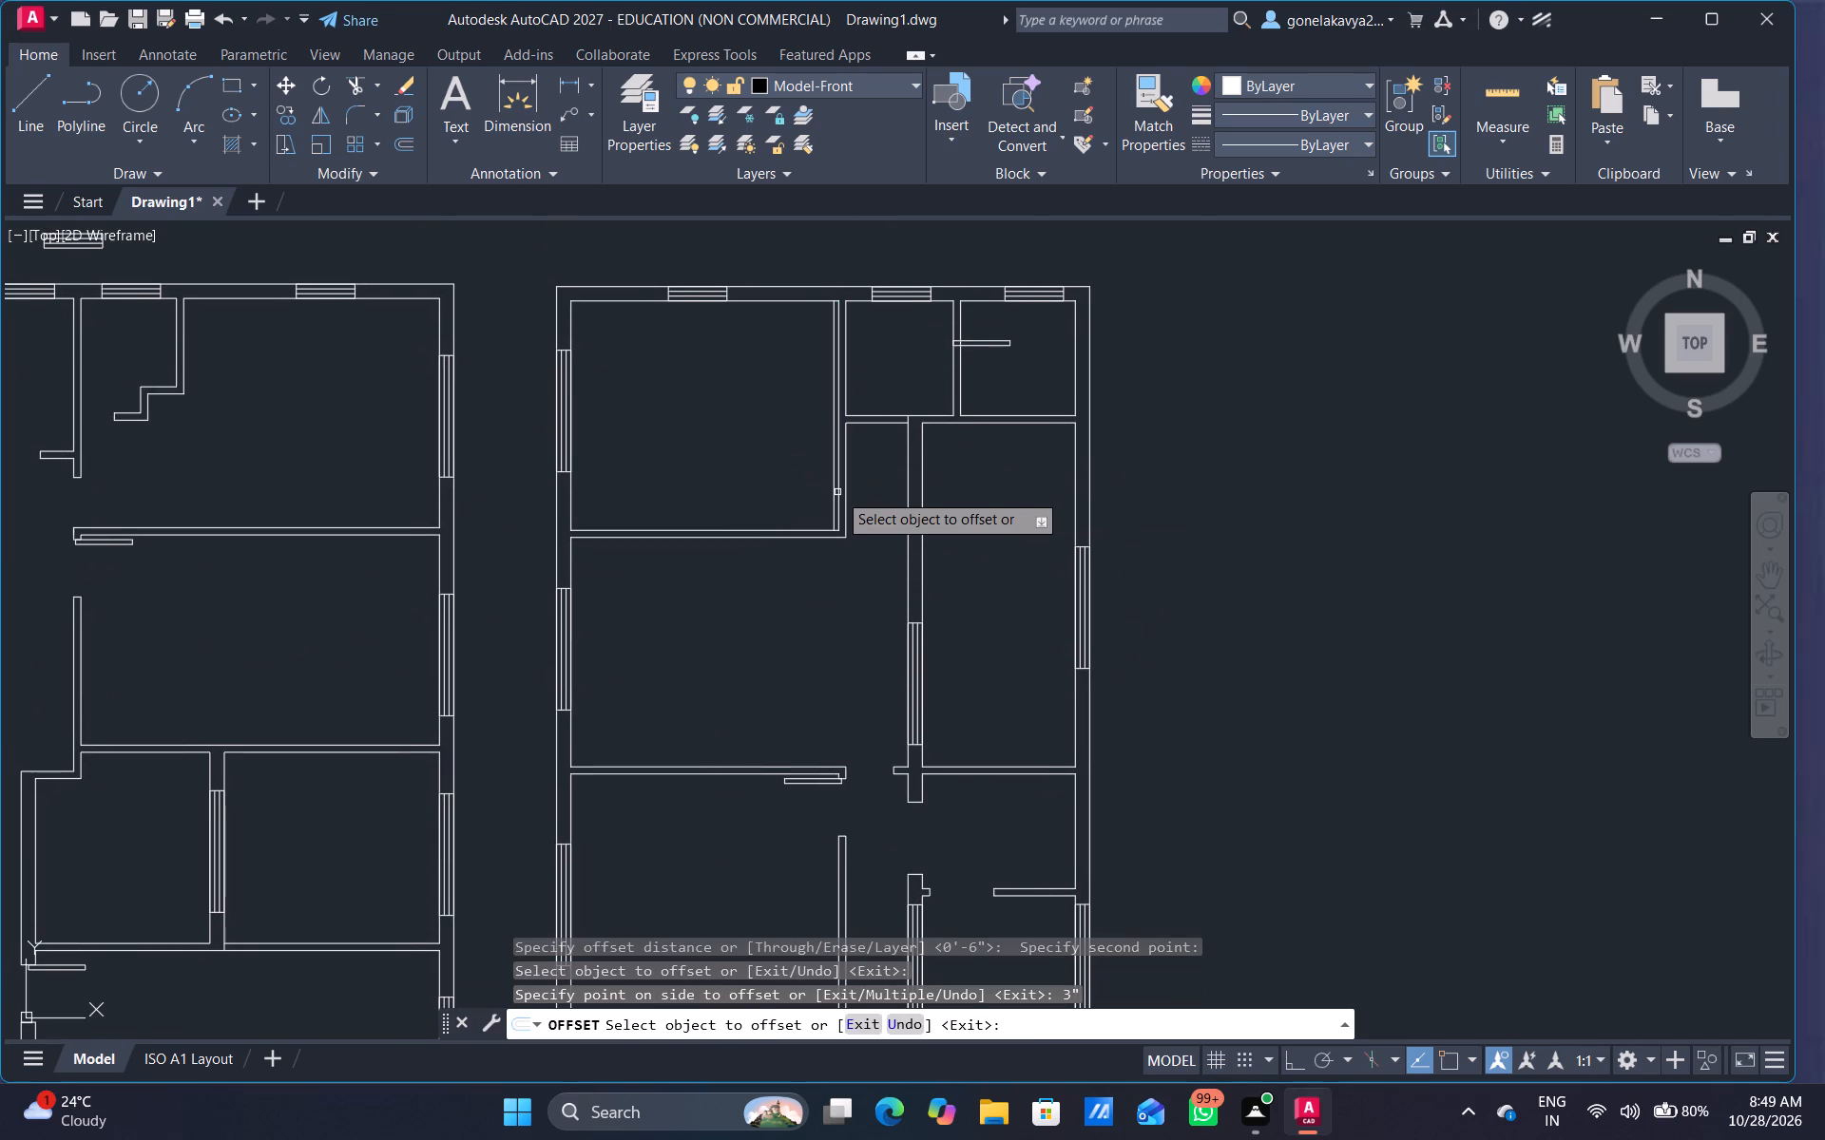
Offset the new line a further 3' west into the northwest room and end the Offset command.
scroll(862, 497, "up", 3)
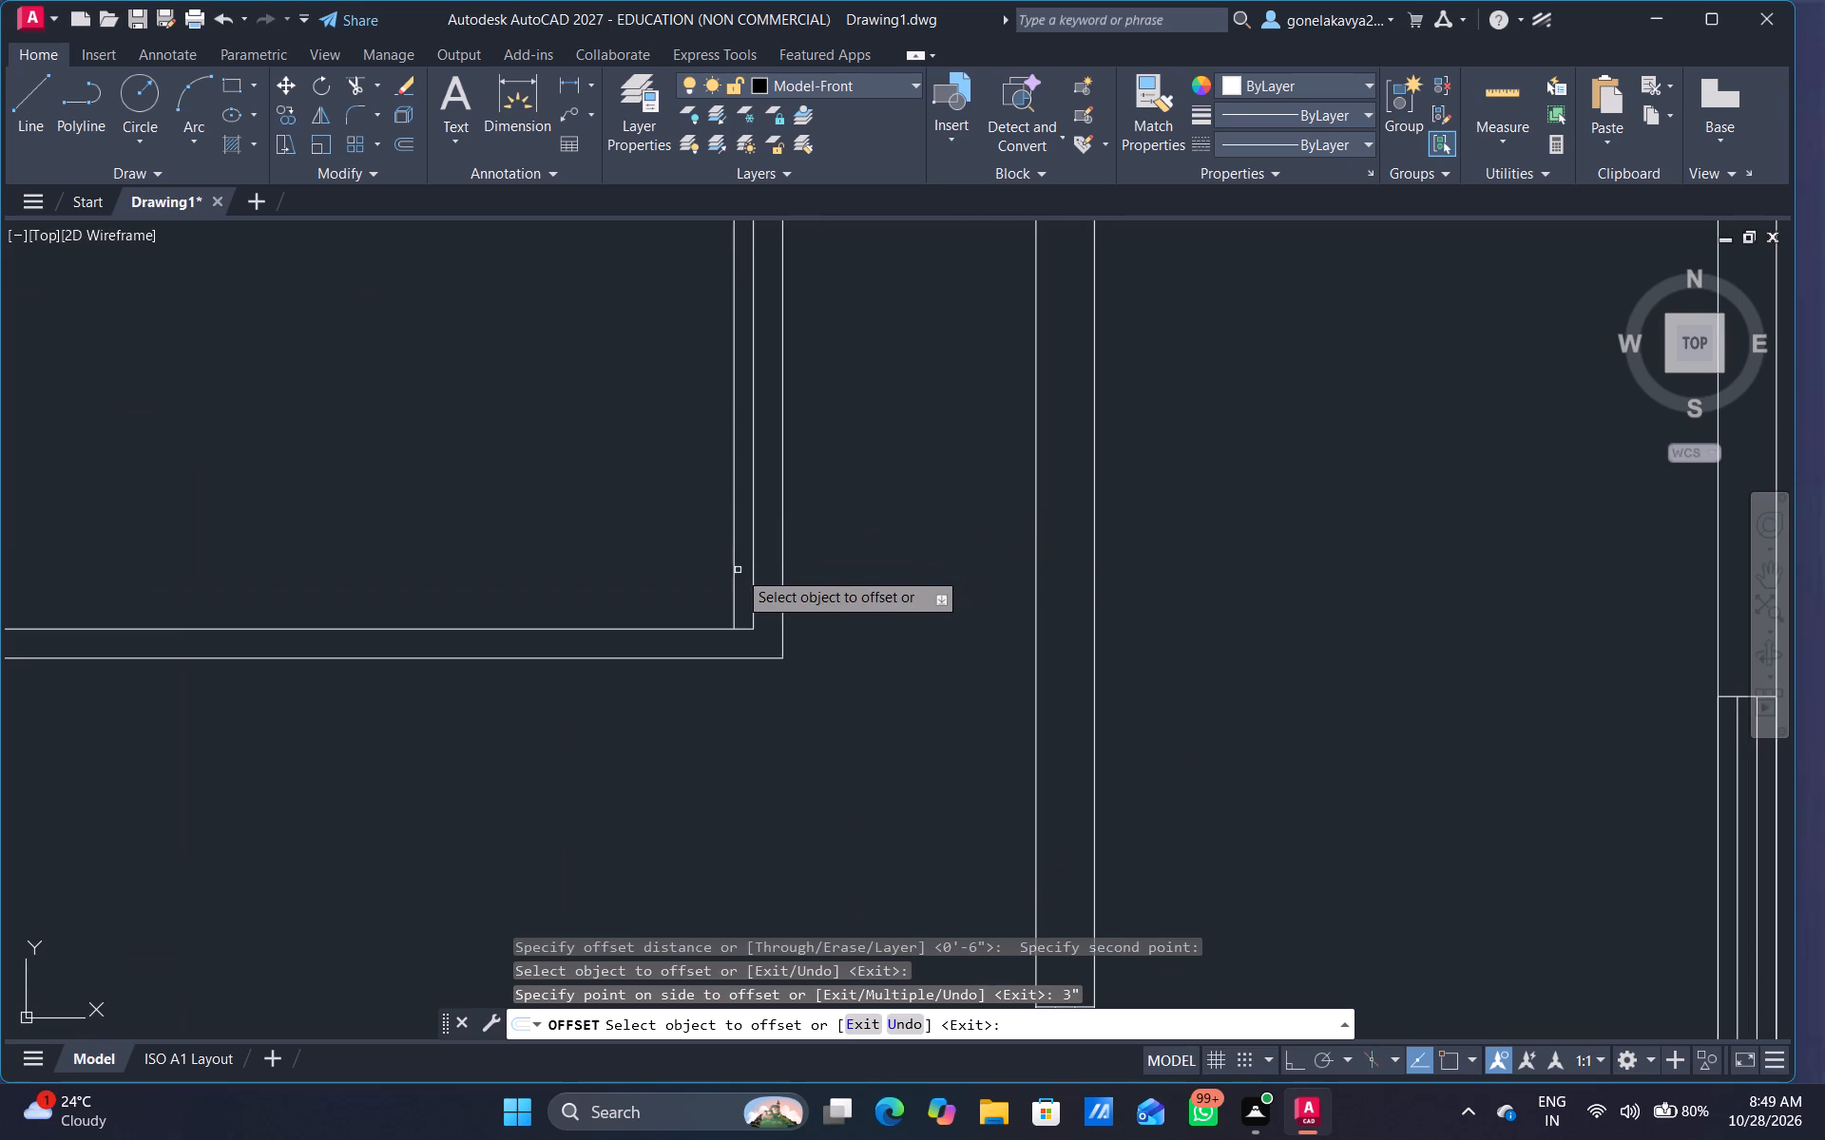
left_click(735, 573)
type("3'")
key("Return")
key("Escape")
Extend the two offset lines in the smaller plan's northwest room to the outer line of its south wall.
type("ex")
key("space")
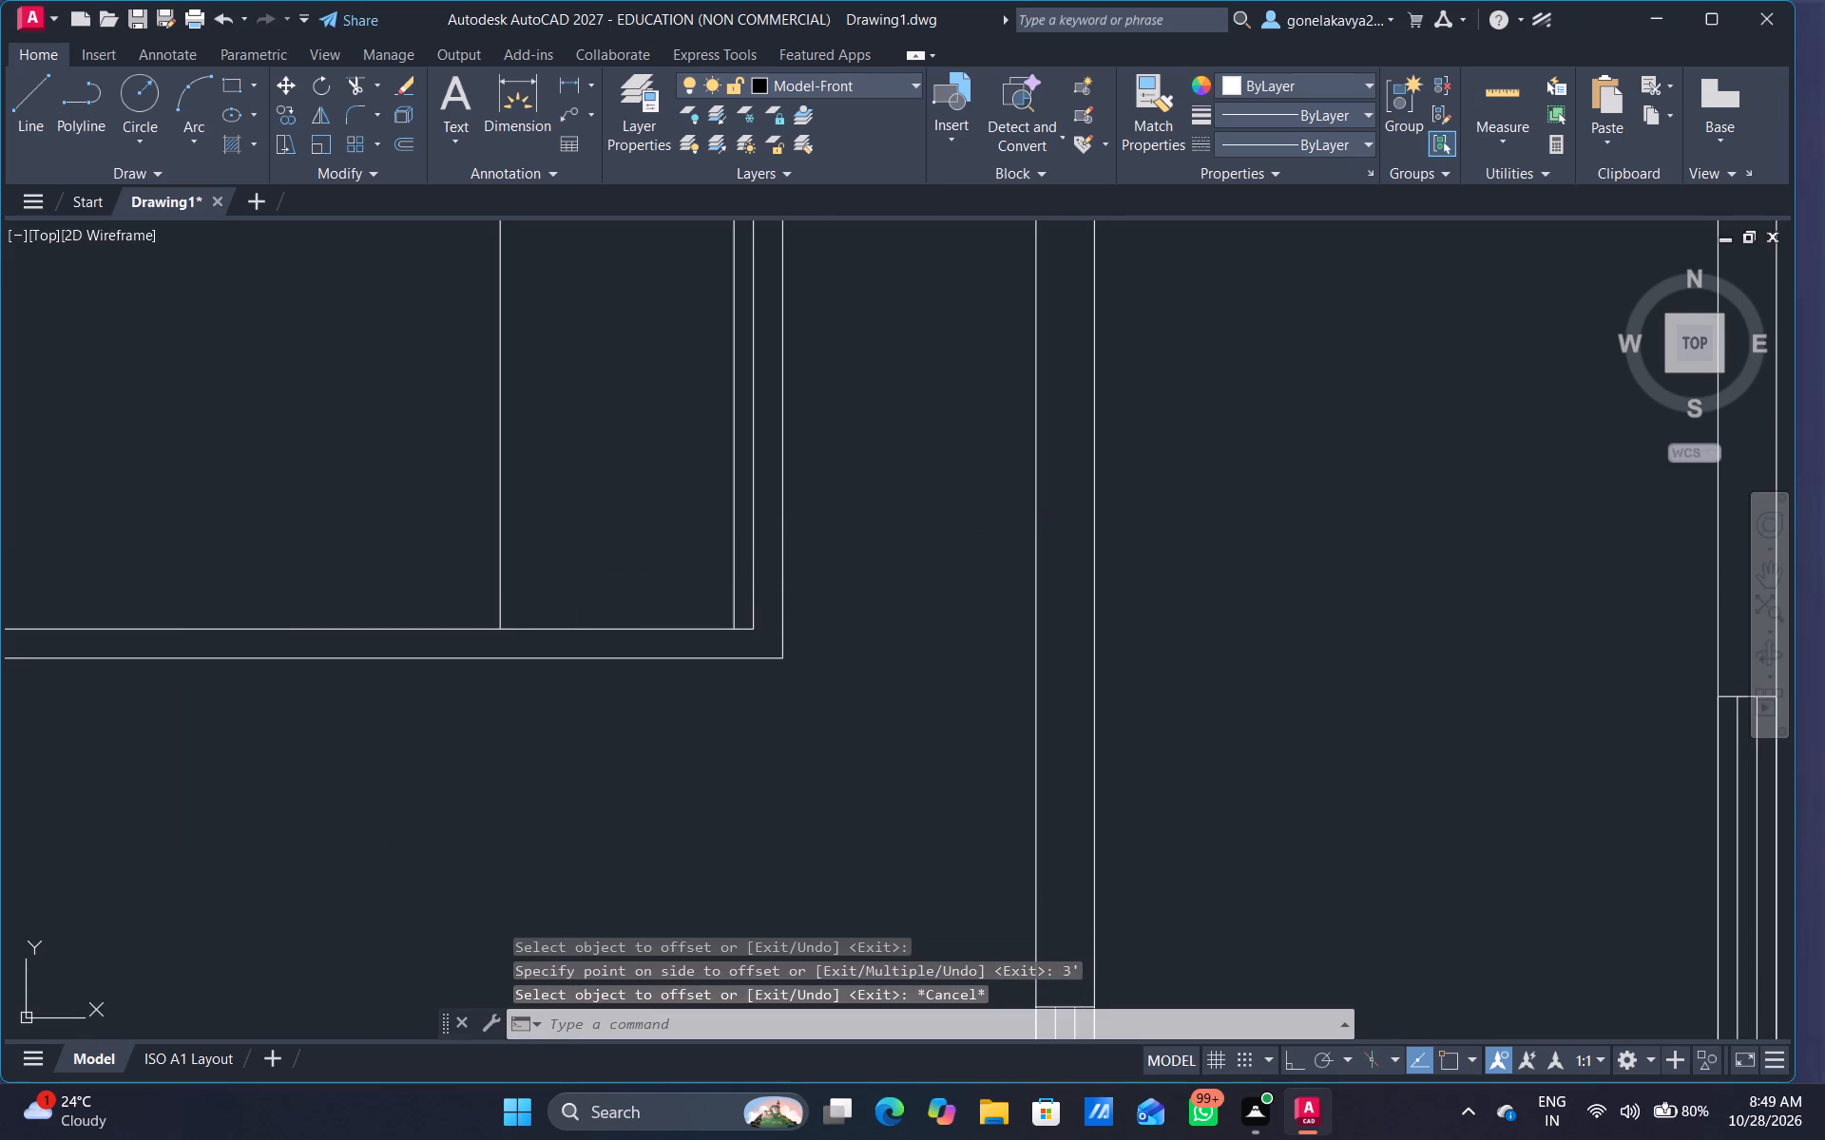
left_click_drag(476, 541, 566, 541)
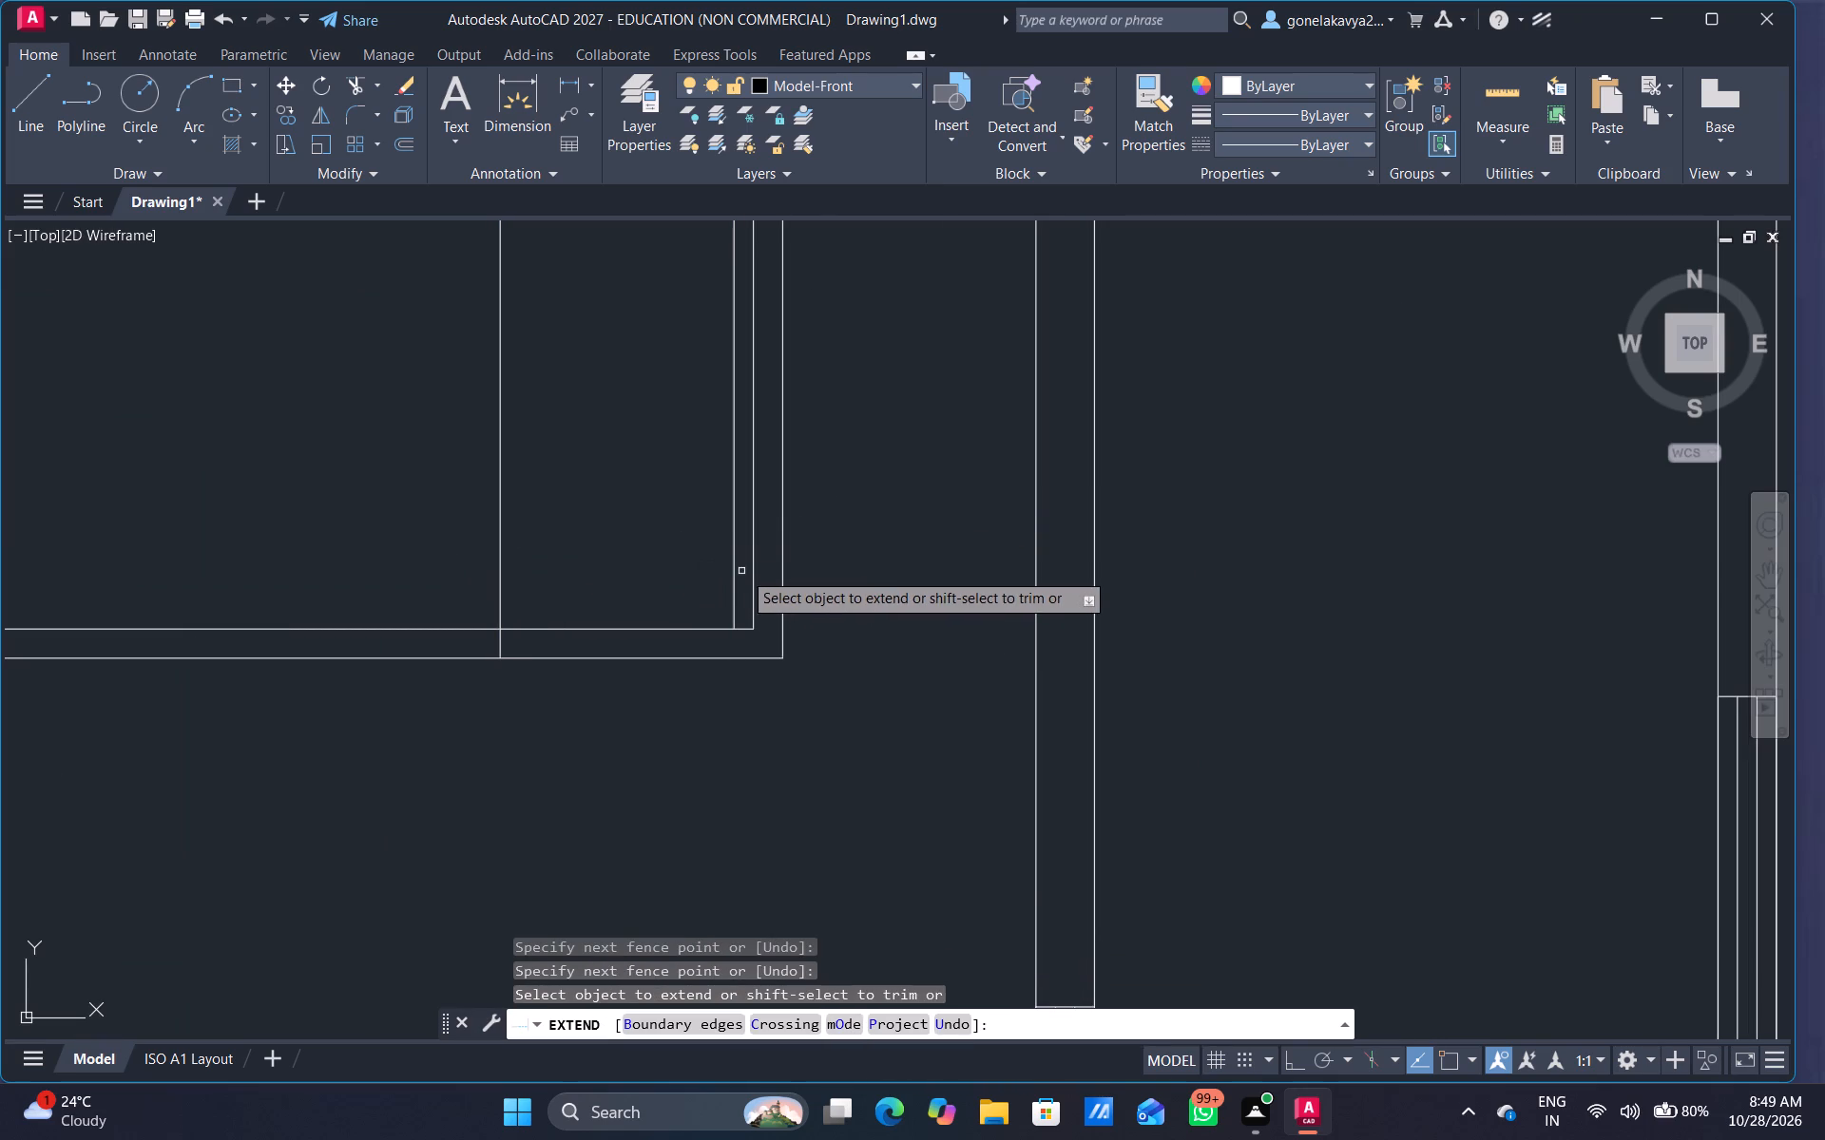
left_click_drag(744, 571, 720, 583)
left_click(715, 583)
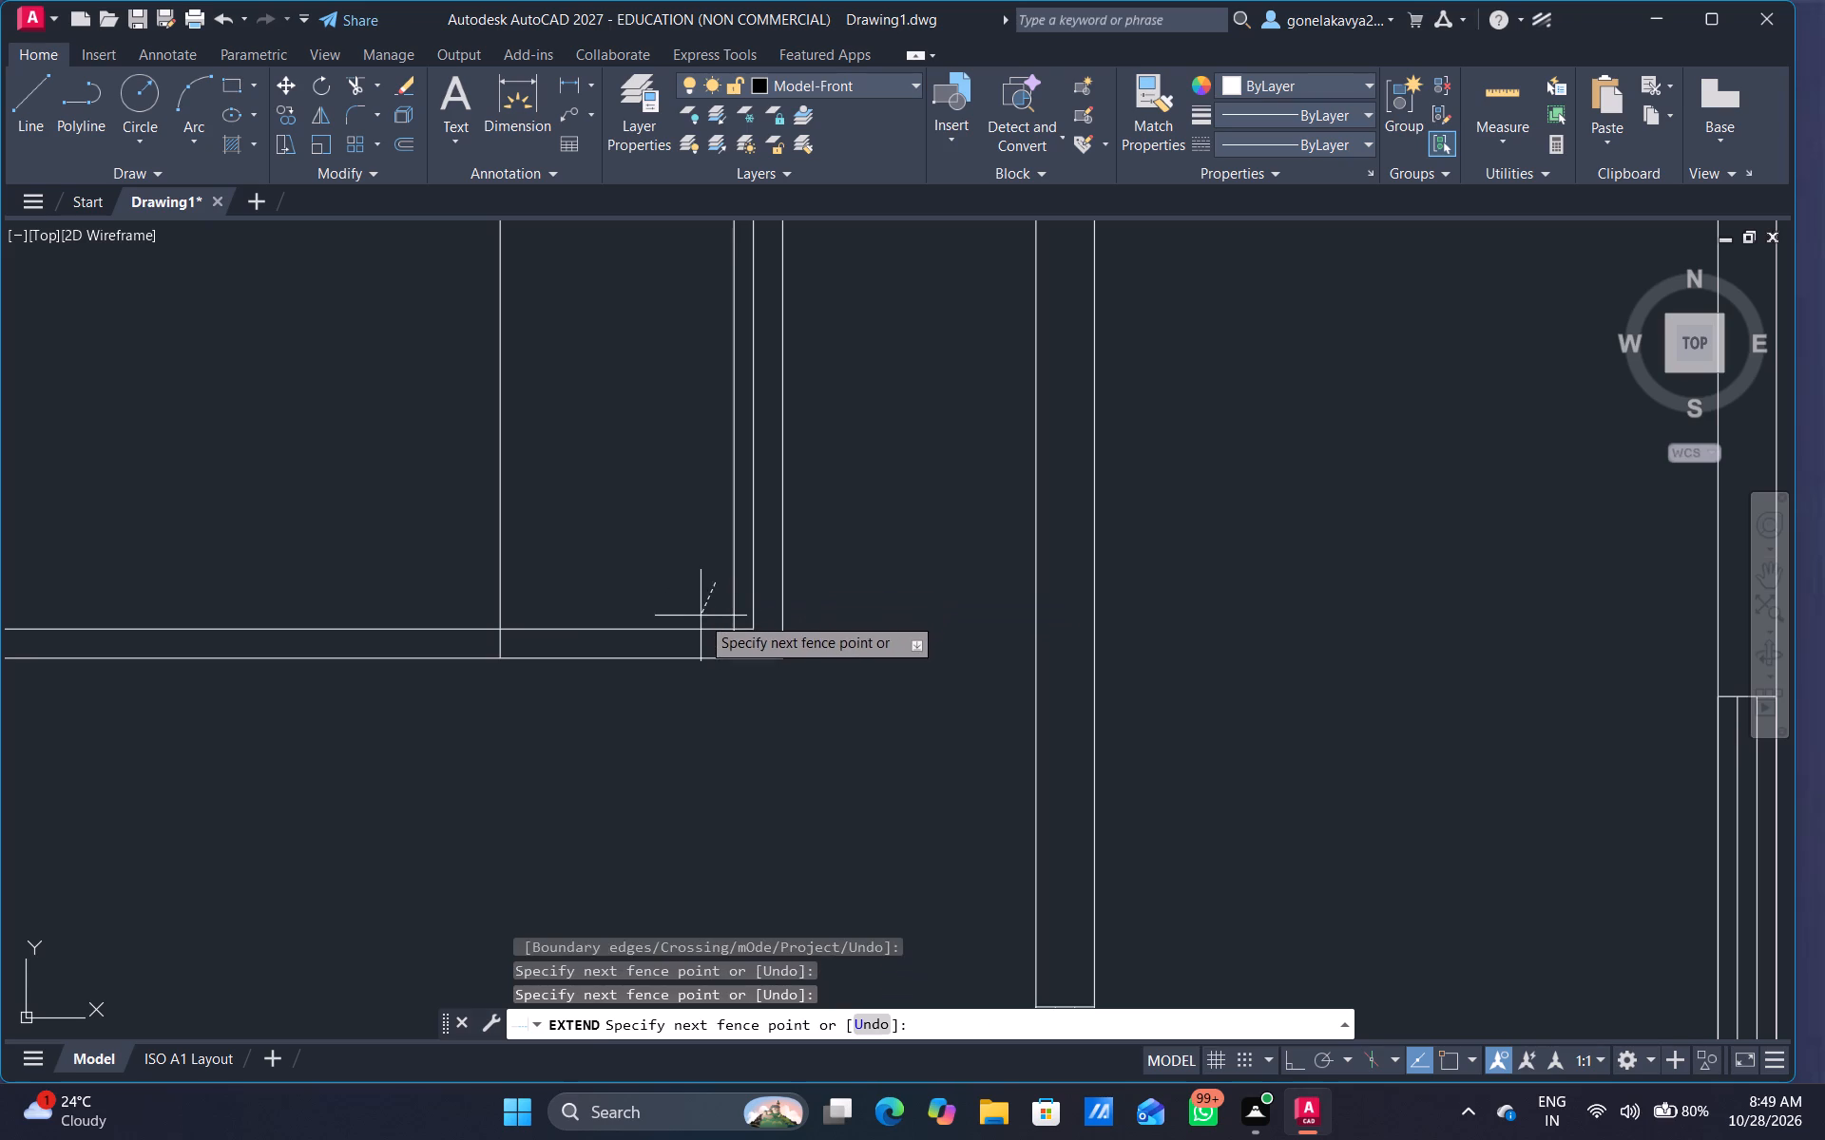
key("Escape")
Trim the offset lines inside the northwest room and the south wall lines between them to cut a door opening.
type("tr")
key("space")
left_click(733, 579)
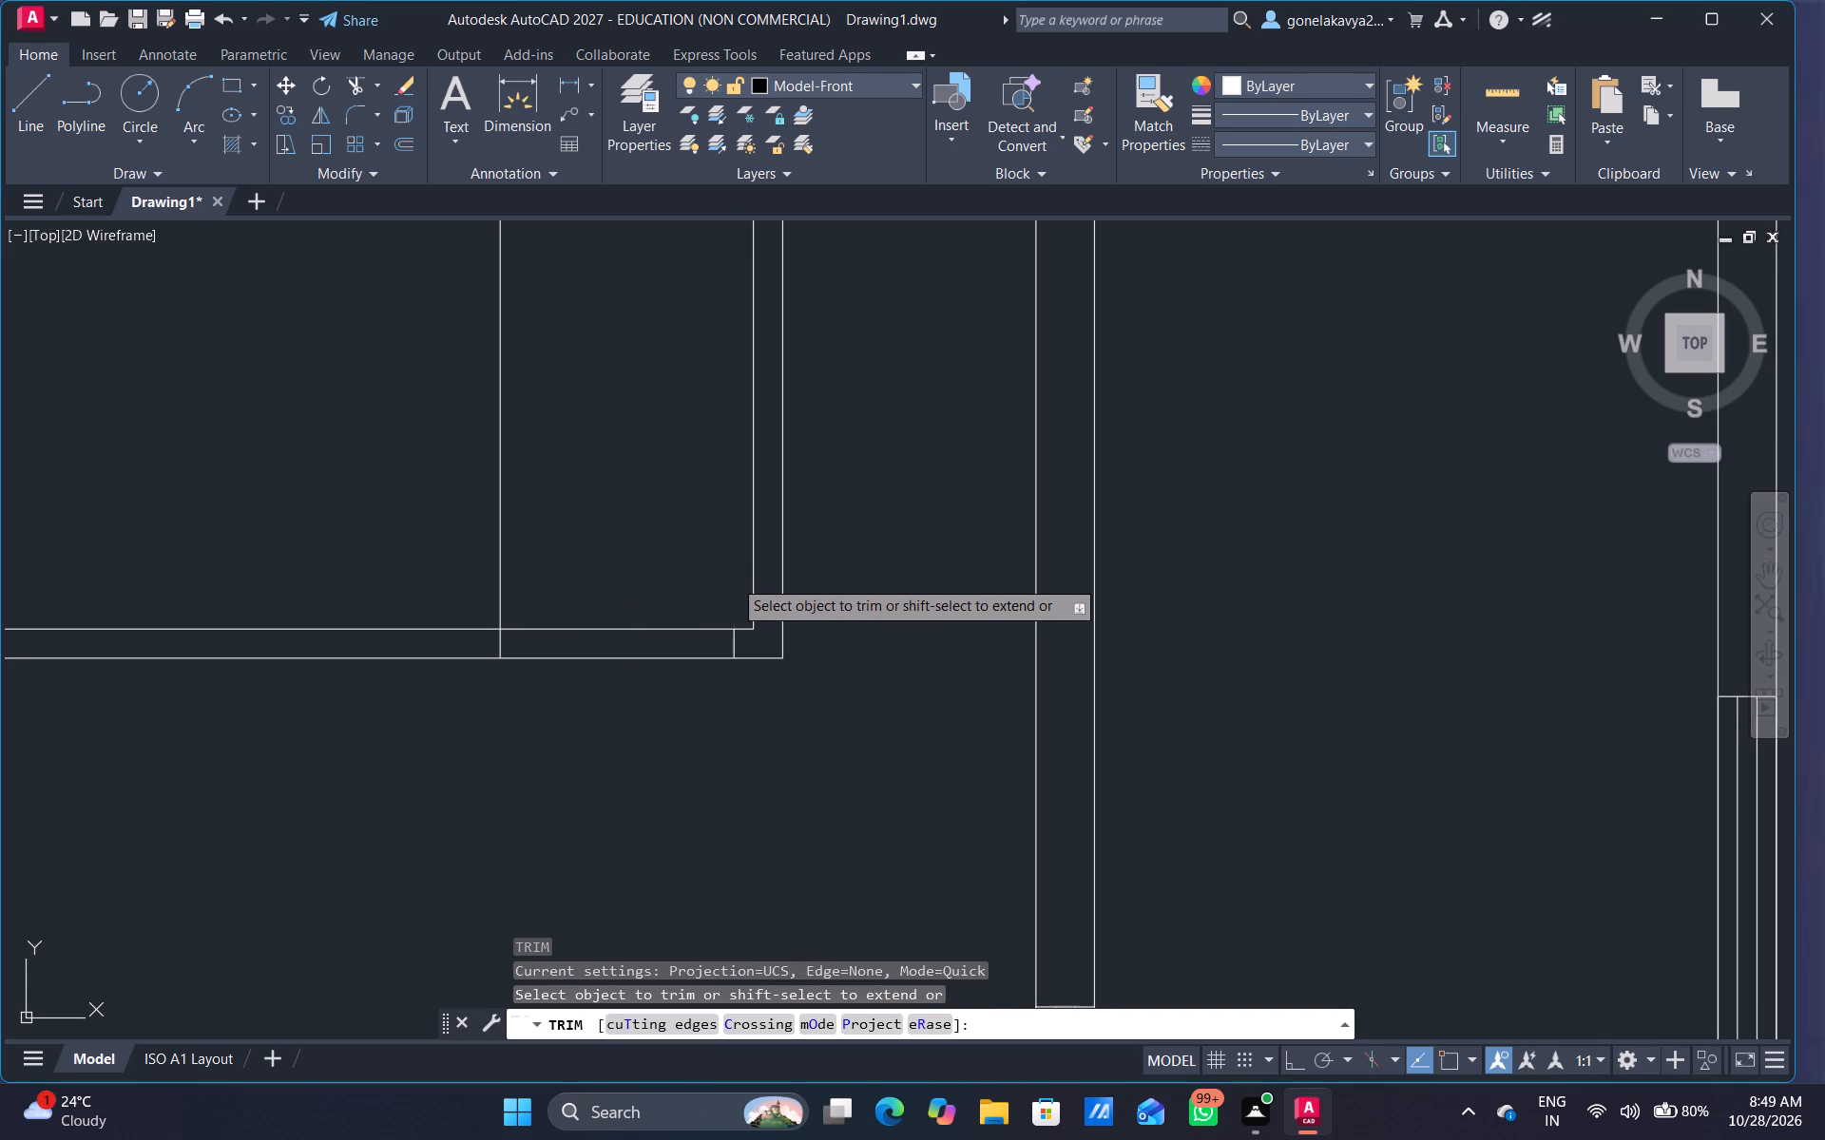
left_click_drag(428, 526, 546, 526)
left_click_drag(582, 547, 617, 661)
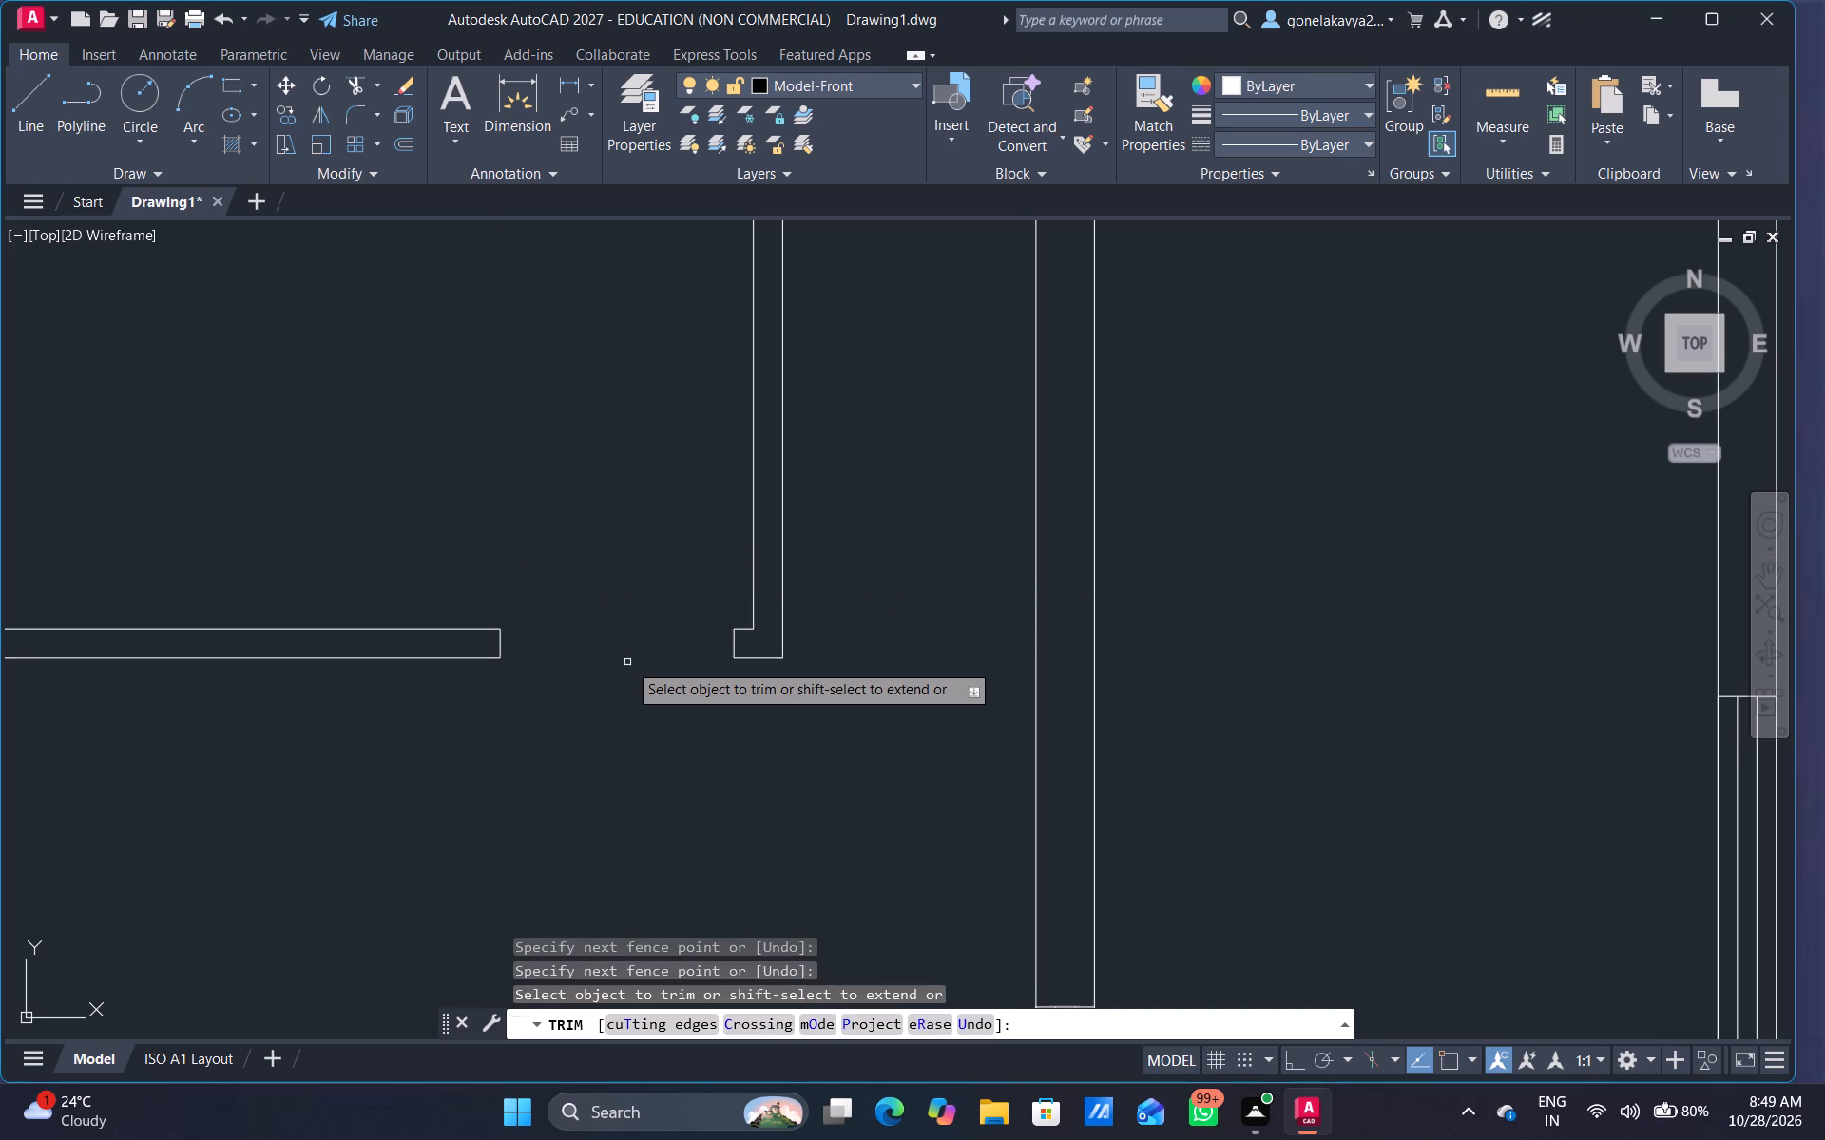
scroll(627, 662, "down", 3)
middle_click_drag(601, 708, 960, 815)
key("Escape")
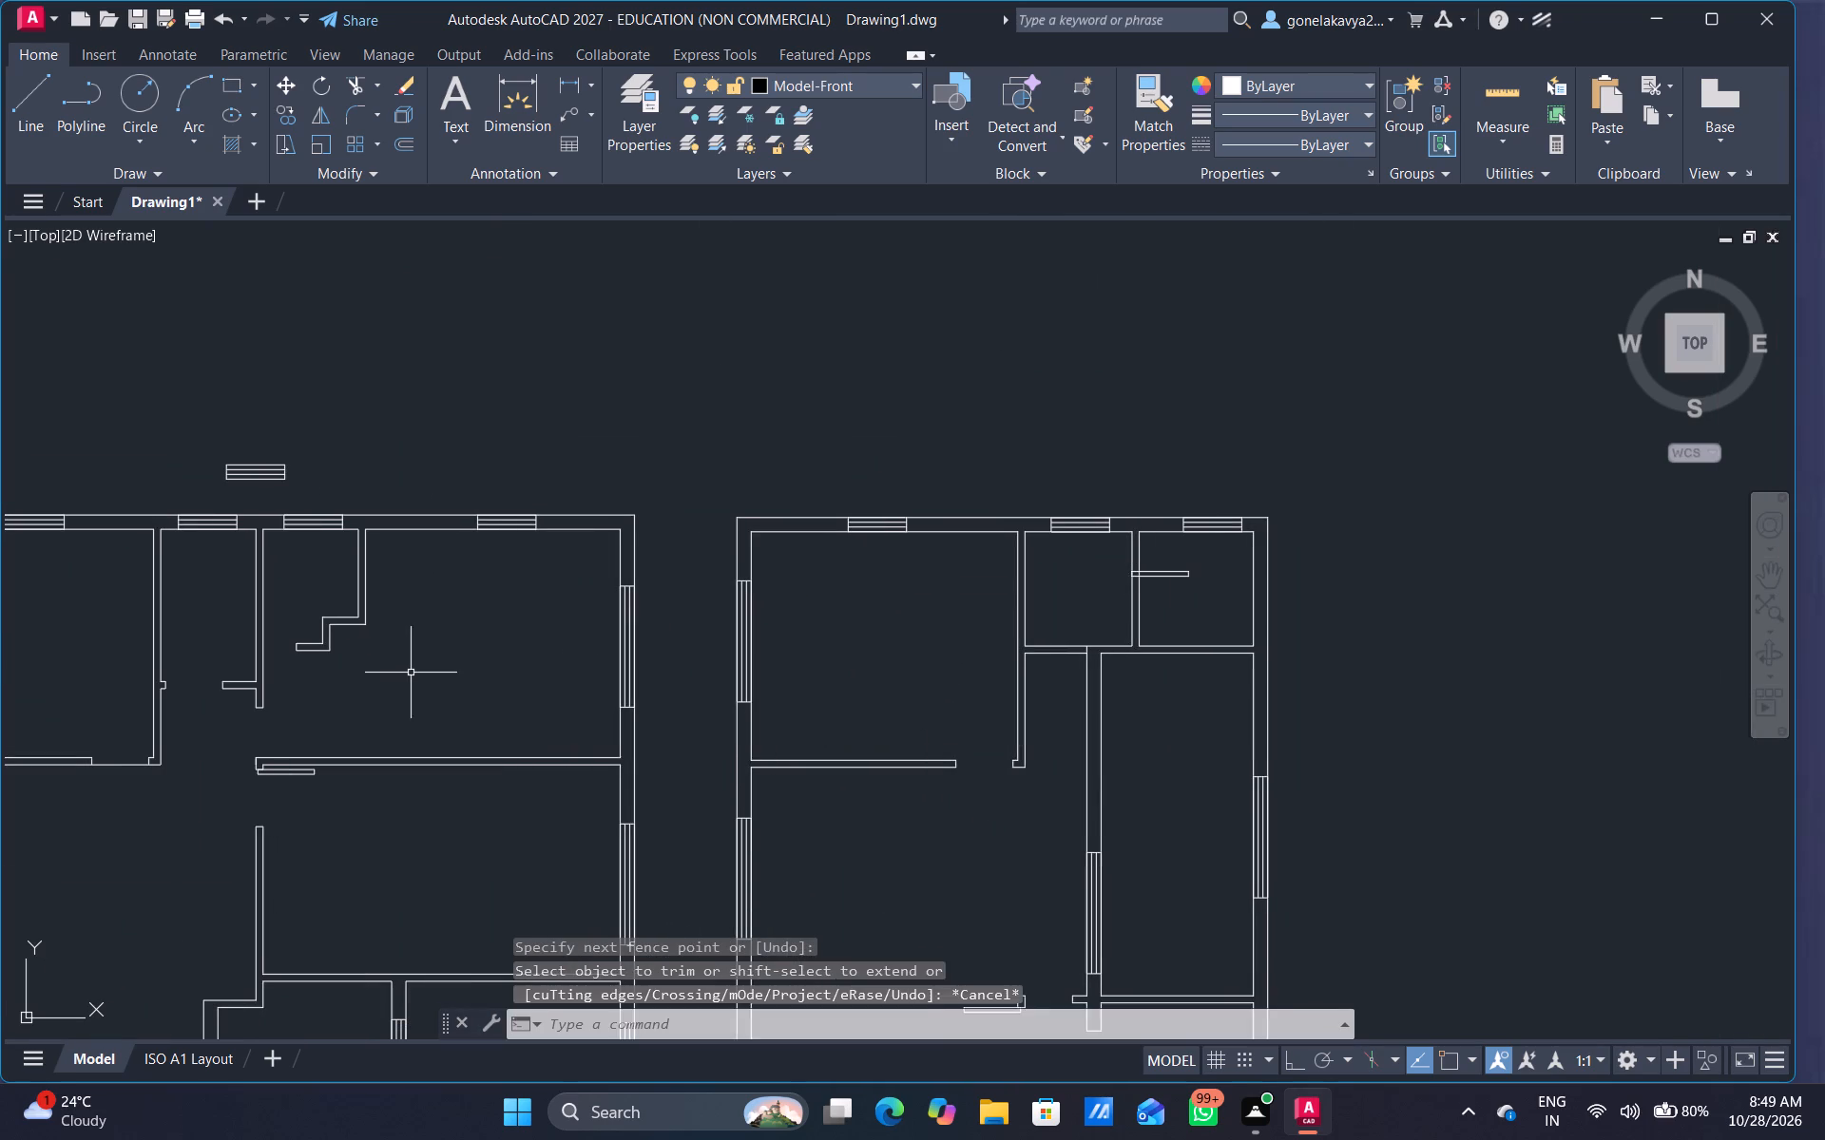
Copy the loose vertical door rectangle to the larger plan's northwest room, beside the east jamb of its south wall opening.
scroll(413, 672, "down", 3)
middle_click_drag(336, 794, 574, 736)
scroll(507, 695, "up", 3)
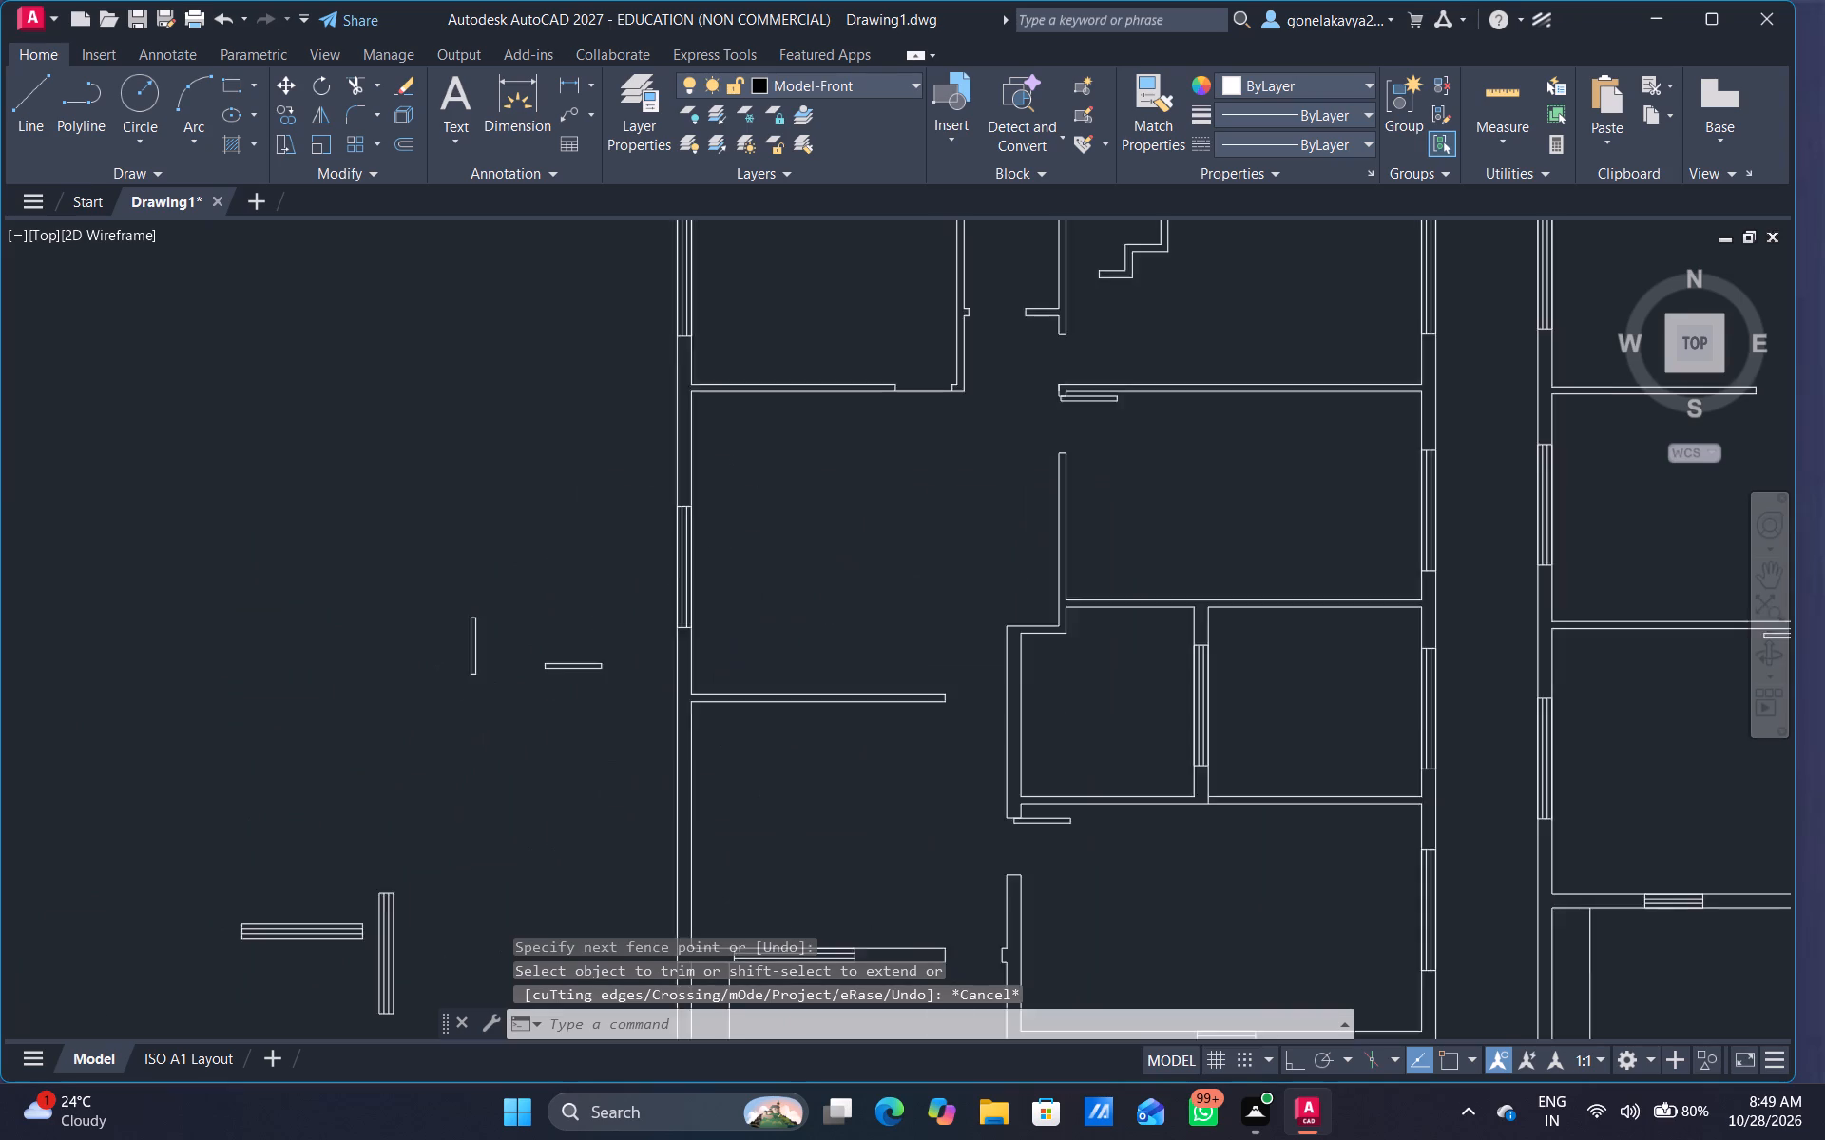
scroll(509, 695, "up", 2)
left_click_drag(473, 642, 478, 454)
right_click(478, 454)
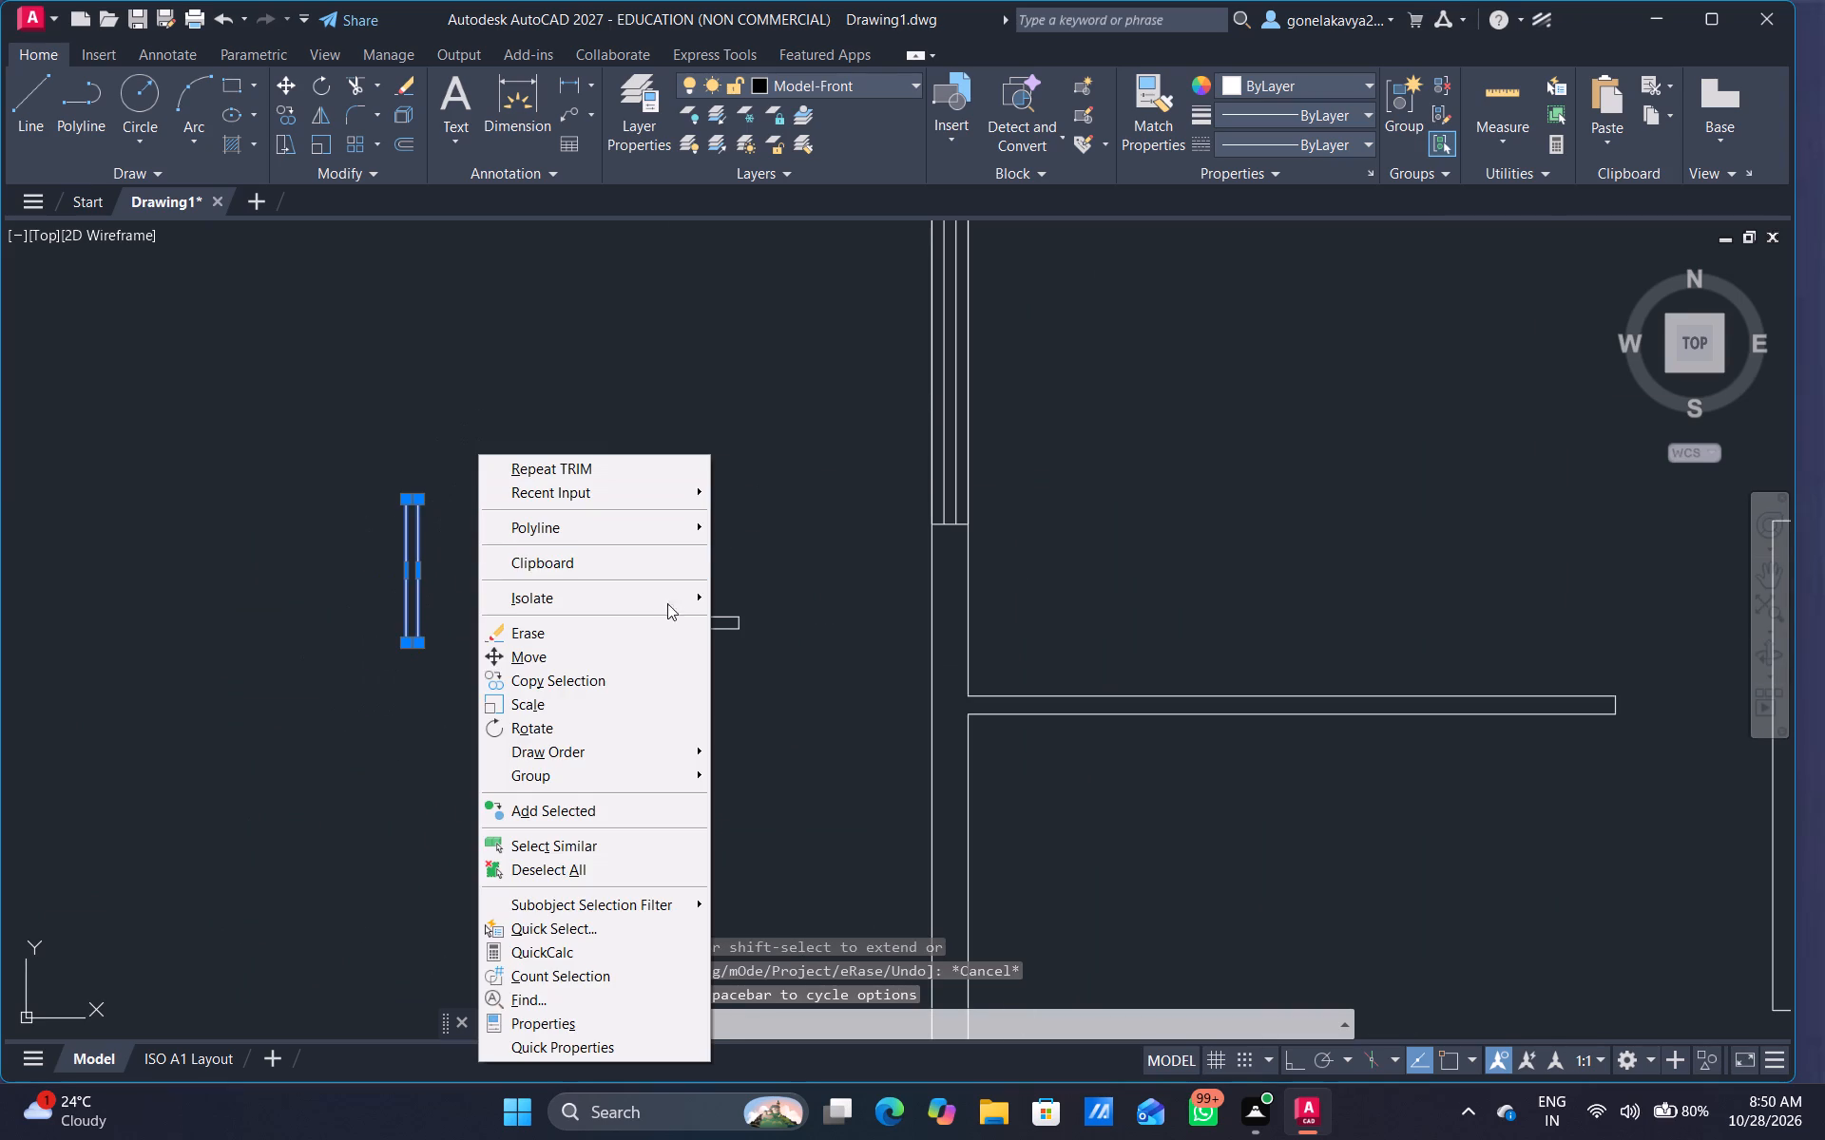
left_click(565, 686)
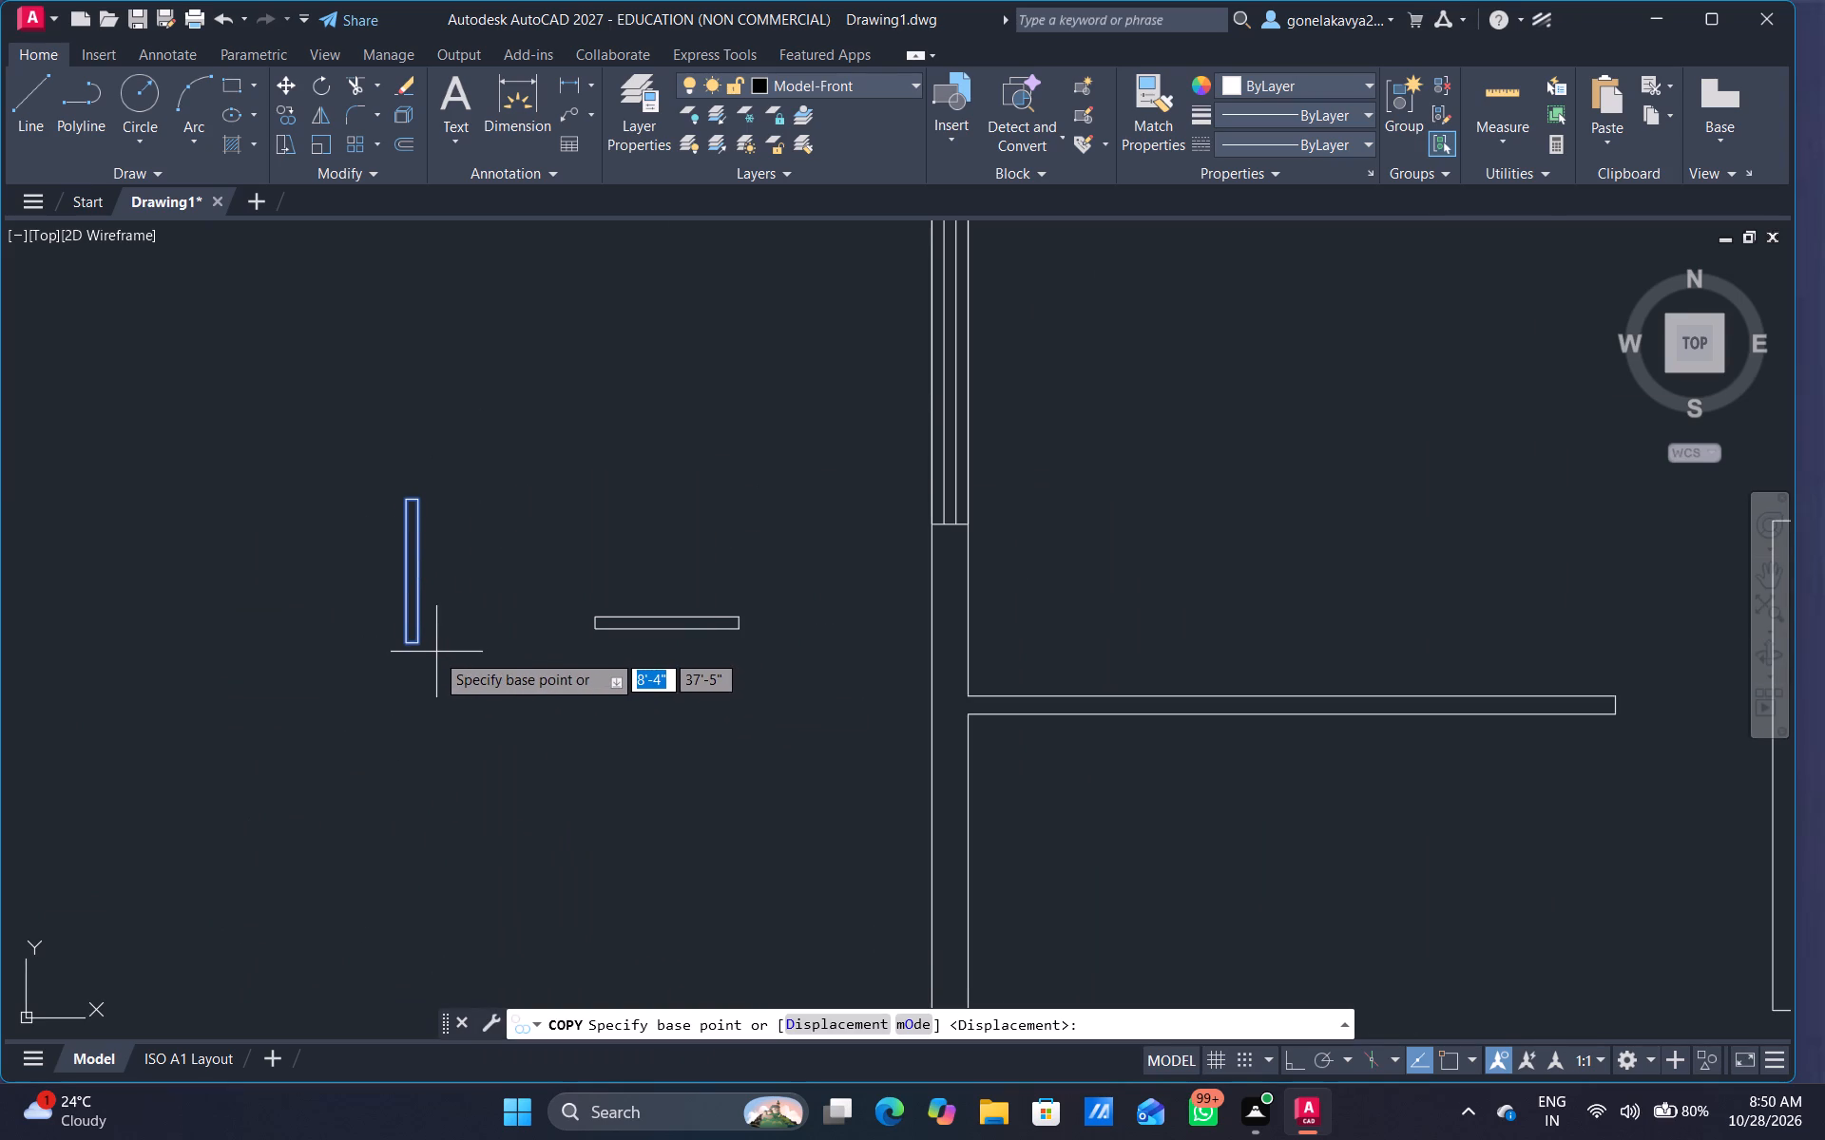
left_click(423, 653)
scroll(1131, 672, "down", 2)
middle_click_drag(1219, 652, 906, 810)
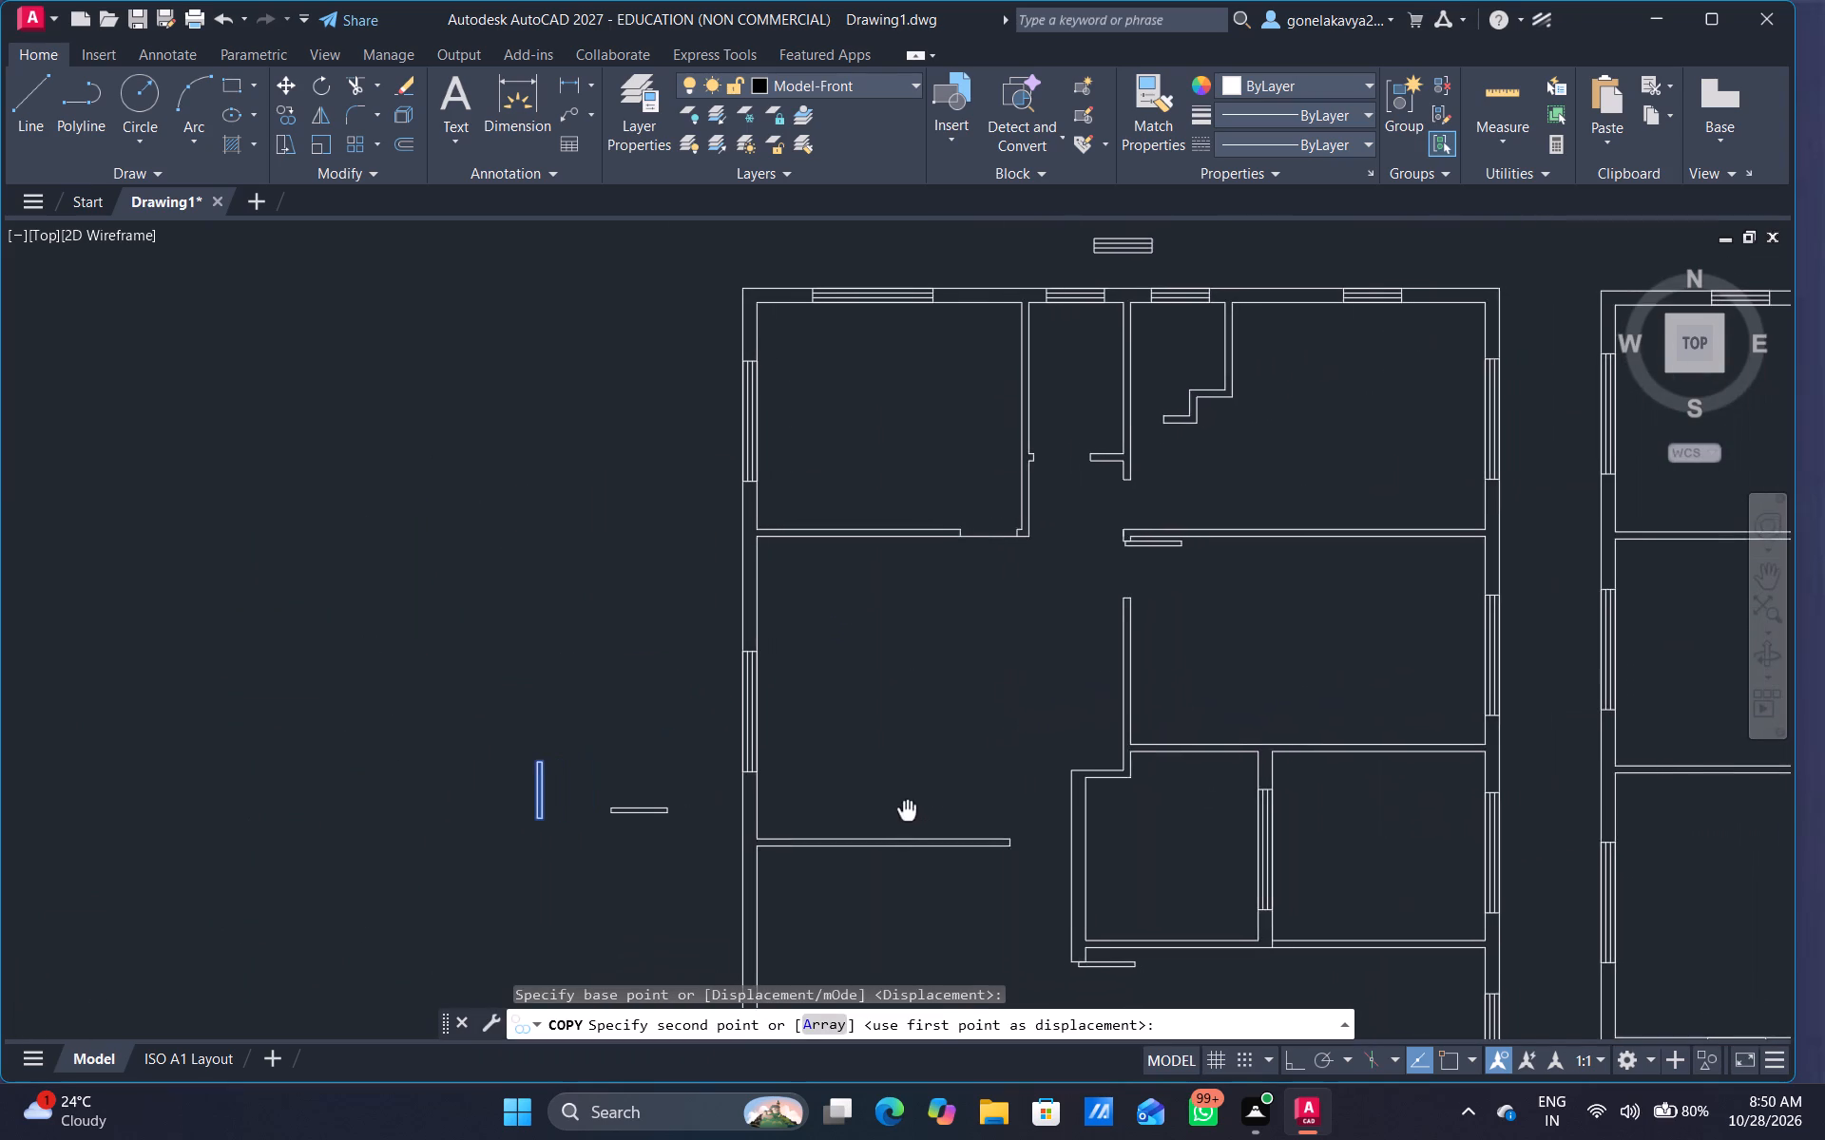
middle_click_drag(906, 810, 901, 807)
scroll(951, 487, "up", 4)
middle_click_drag(1205, 682, 931, 490)
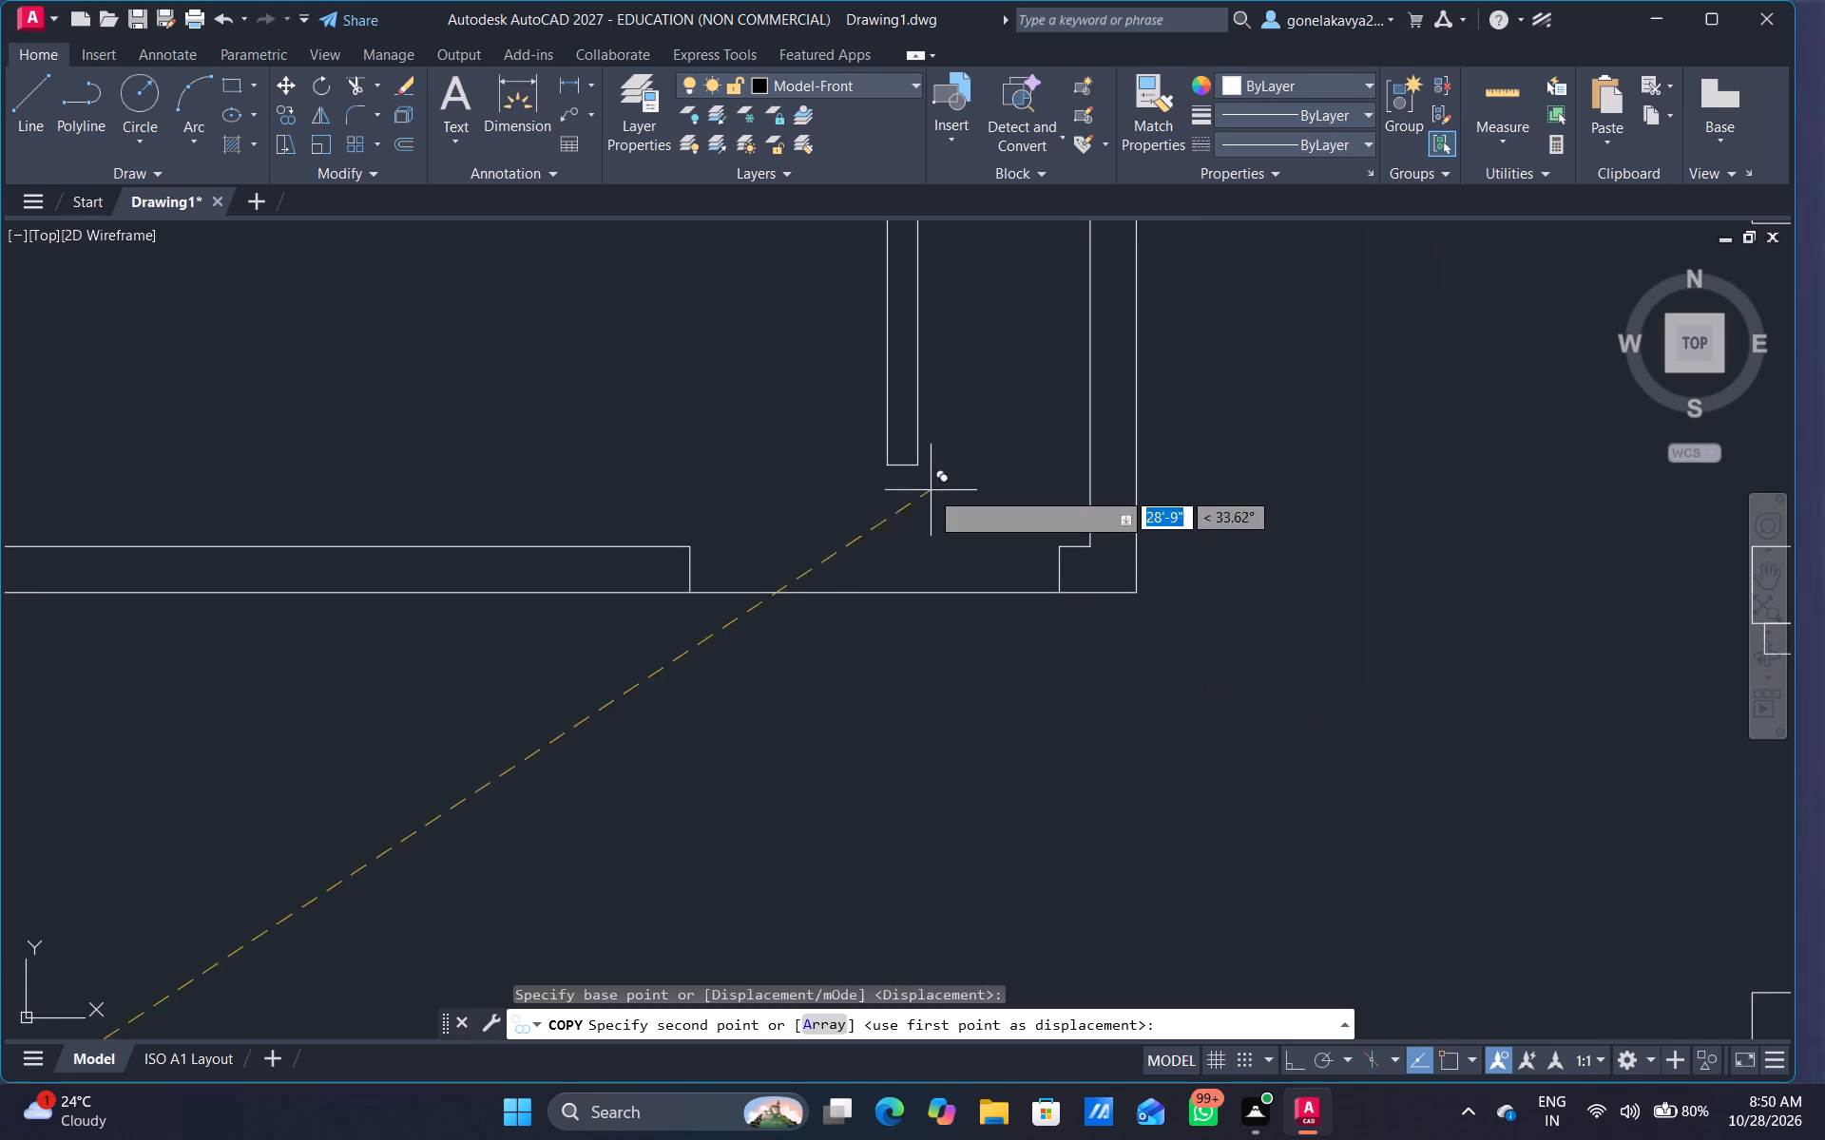
scroll(1059, 593, "up", 3)
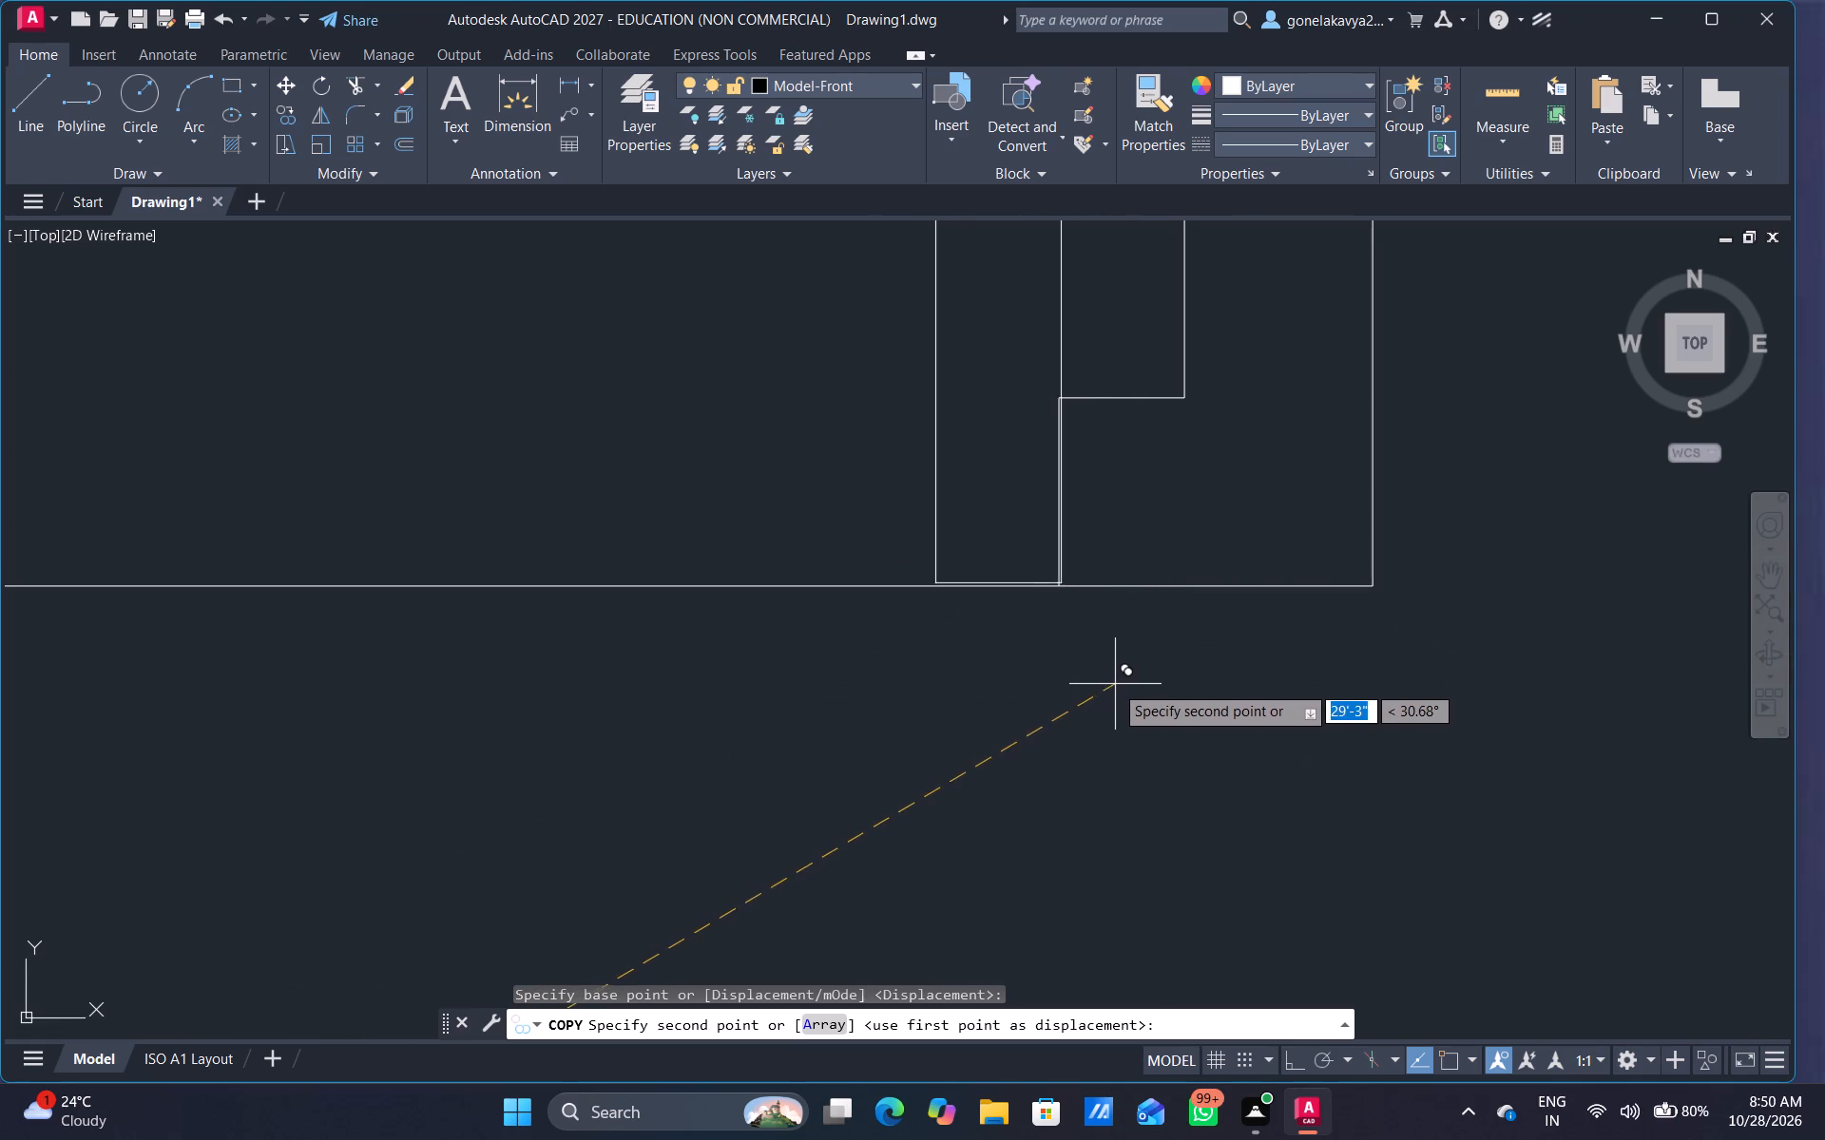
left_click(1113, 659)
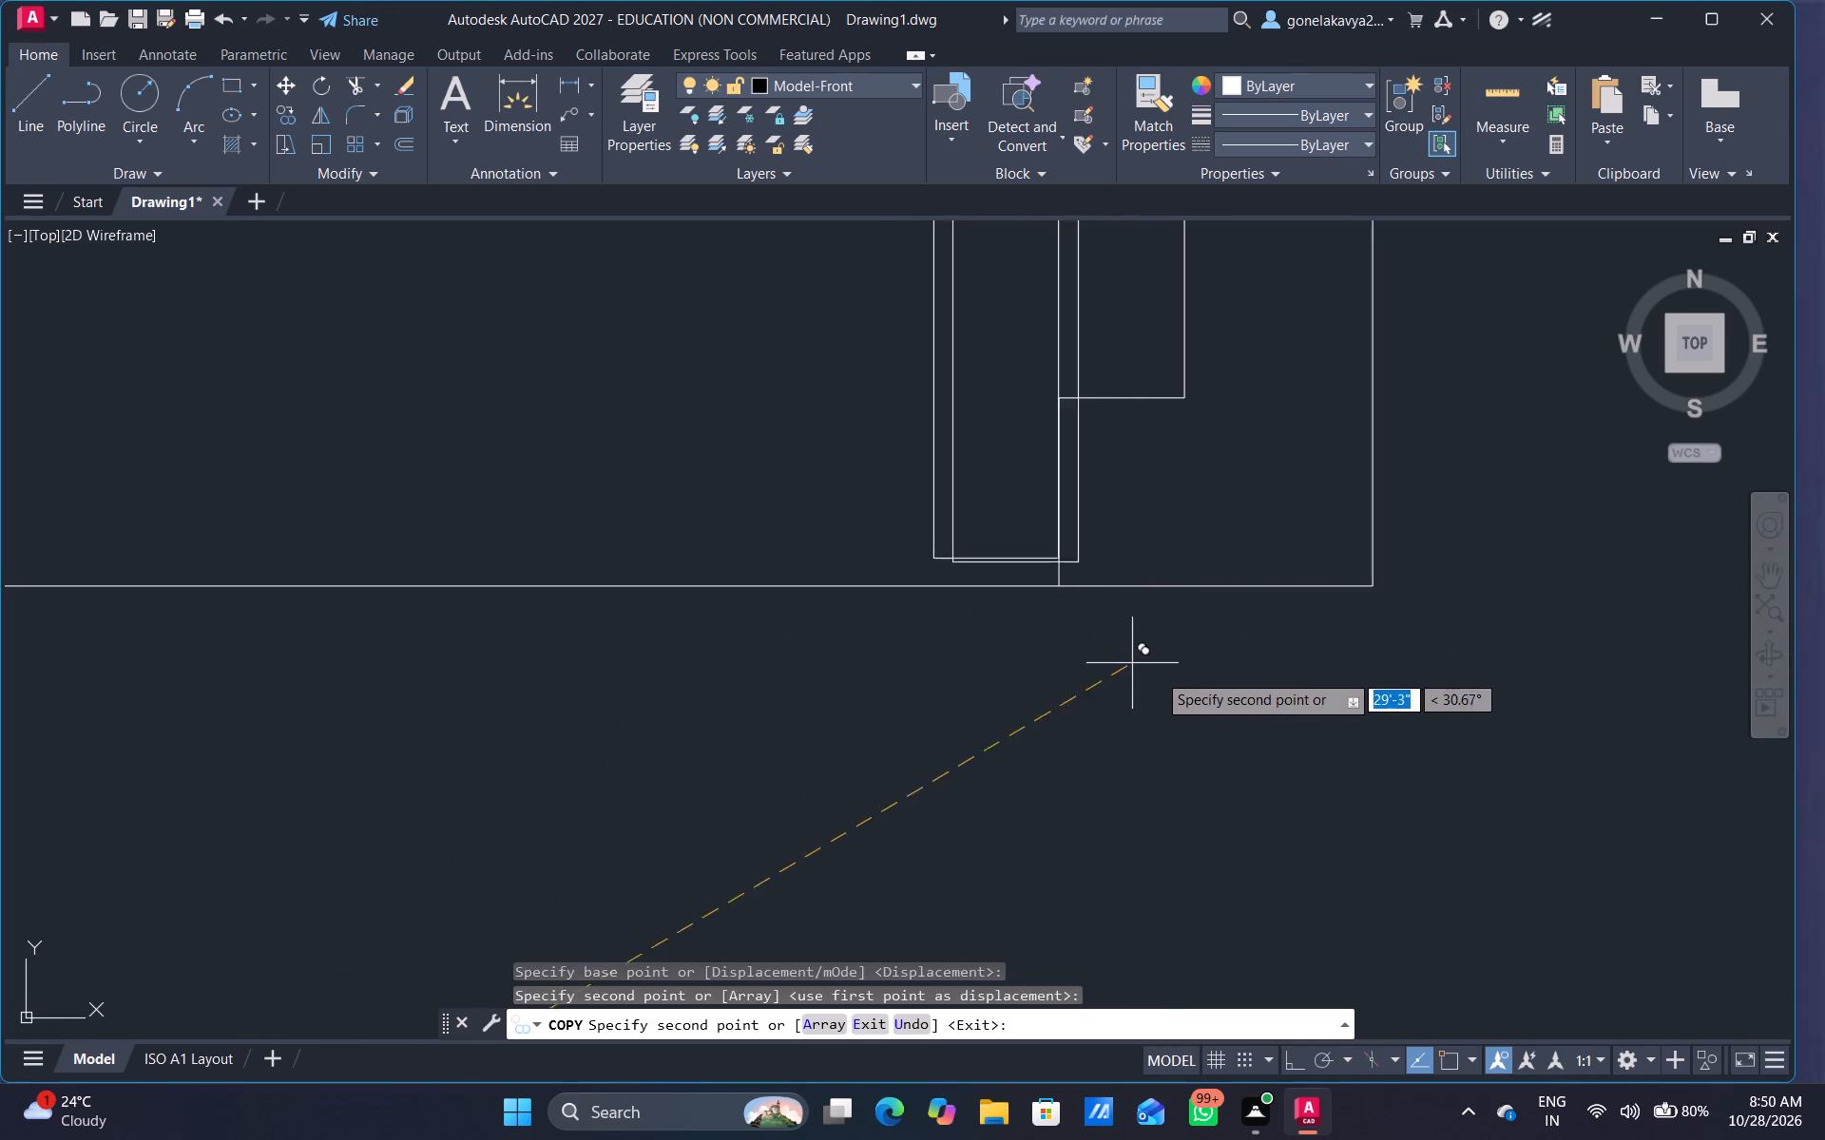
Place a copy in the larger plan's narrow northern room, against the nib on its west wall.
scroll(1239, 683, "down", 4)
middle_click_drag(1357, 670, 1065, 799)
scroll(900, 473, "up", 3)
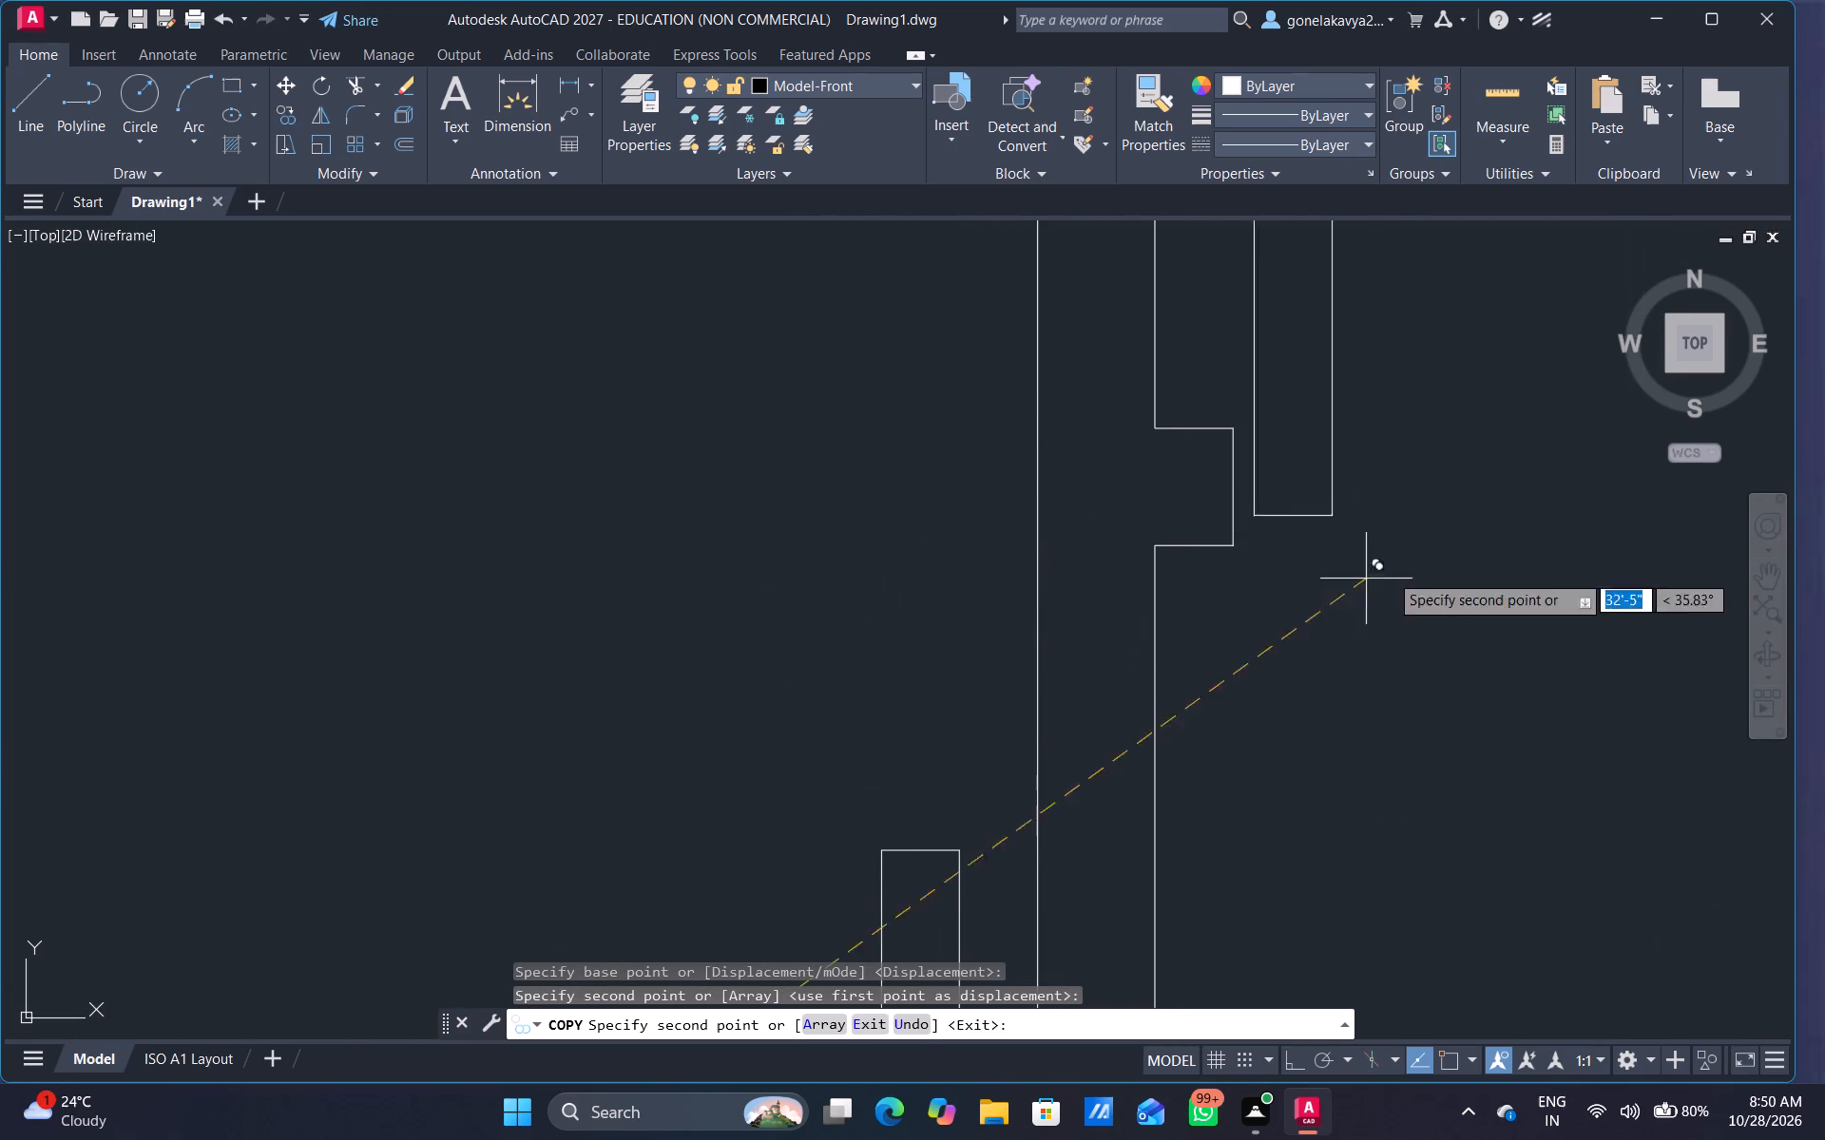
left_click(1344, 569)
Place a copy on the west face of the larger plan's inner small-room wall, opposite the free end of the western partition.
scroll(1360, 617, "down", 5)
middle_click_drag(1465, 697, 796, 555)
scroll(796, 555, "down", 1)
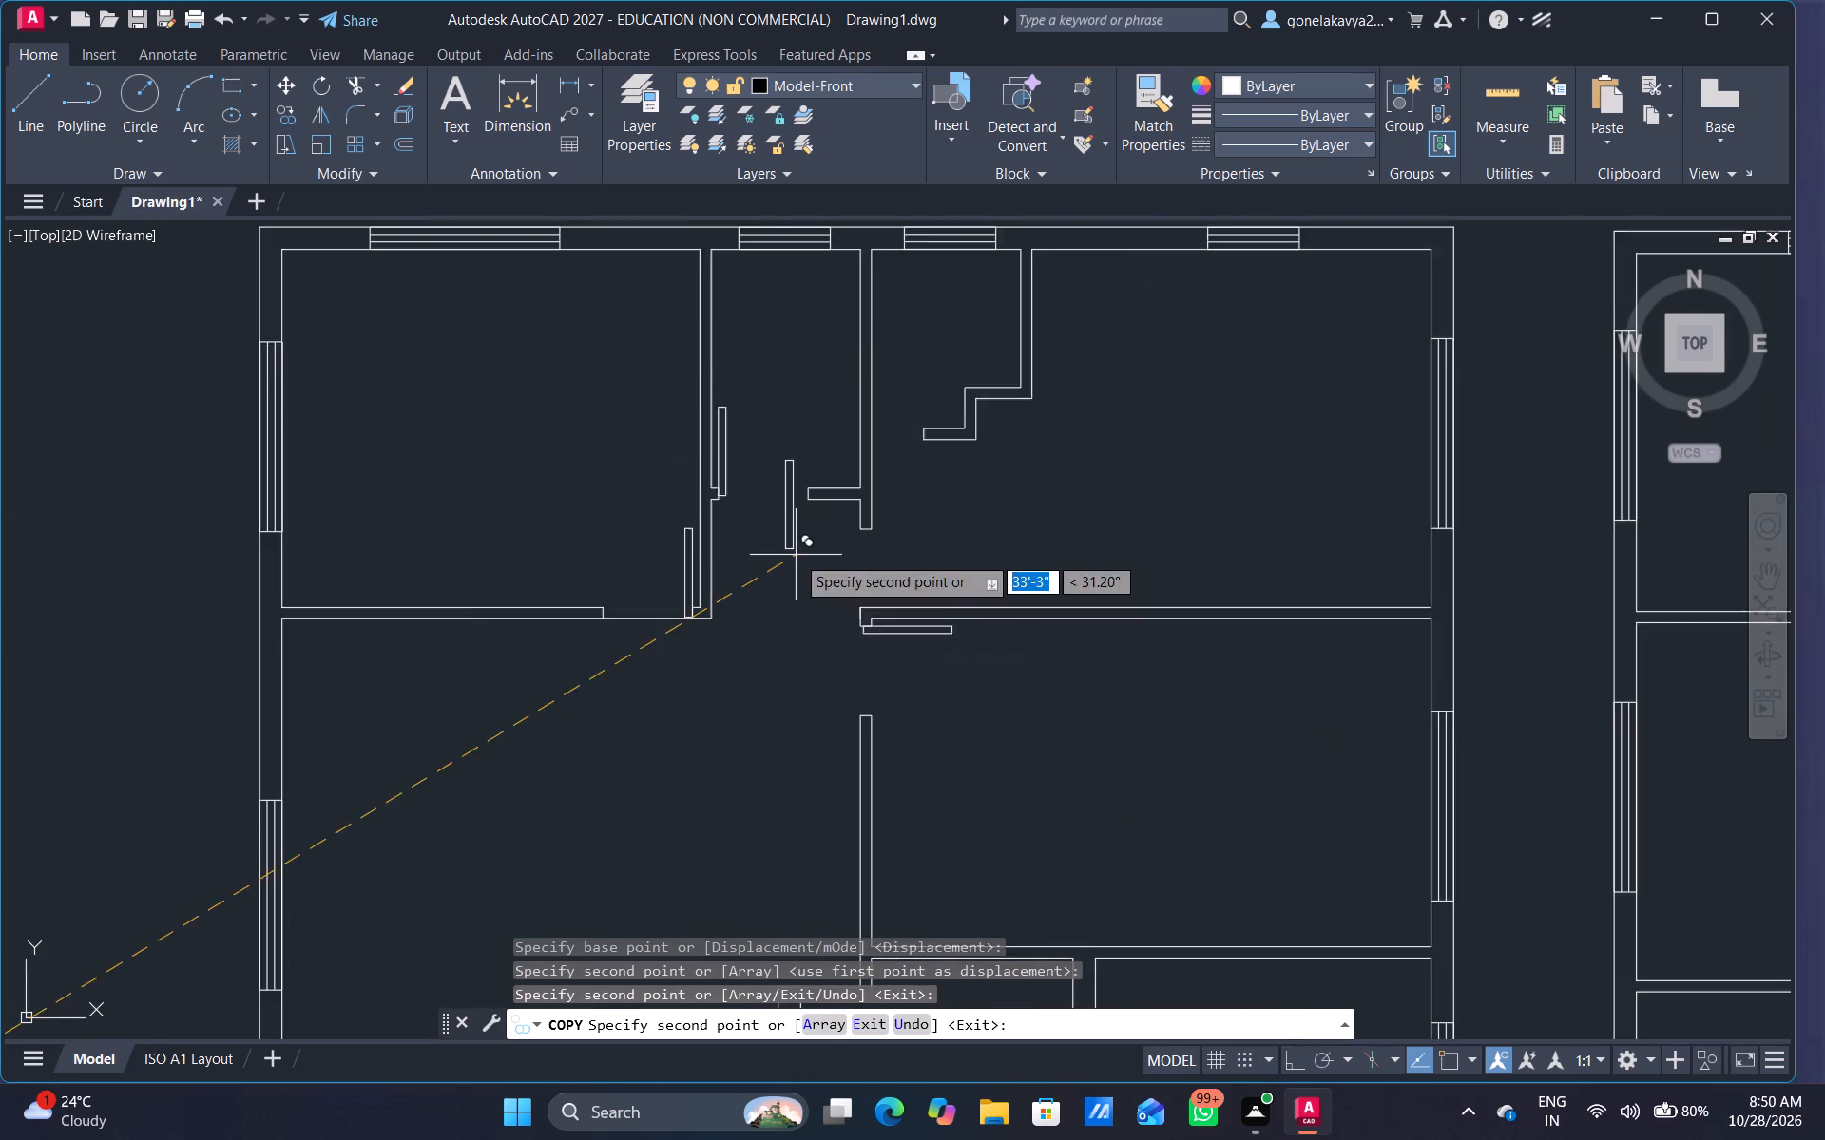
scroll(796, 555, "down", 1)
middle_click_drag(787, 724, 819, 378)
scroll(808, 583, "up", 4)
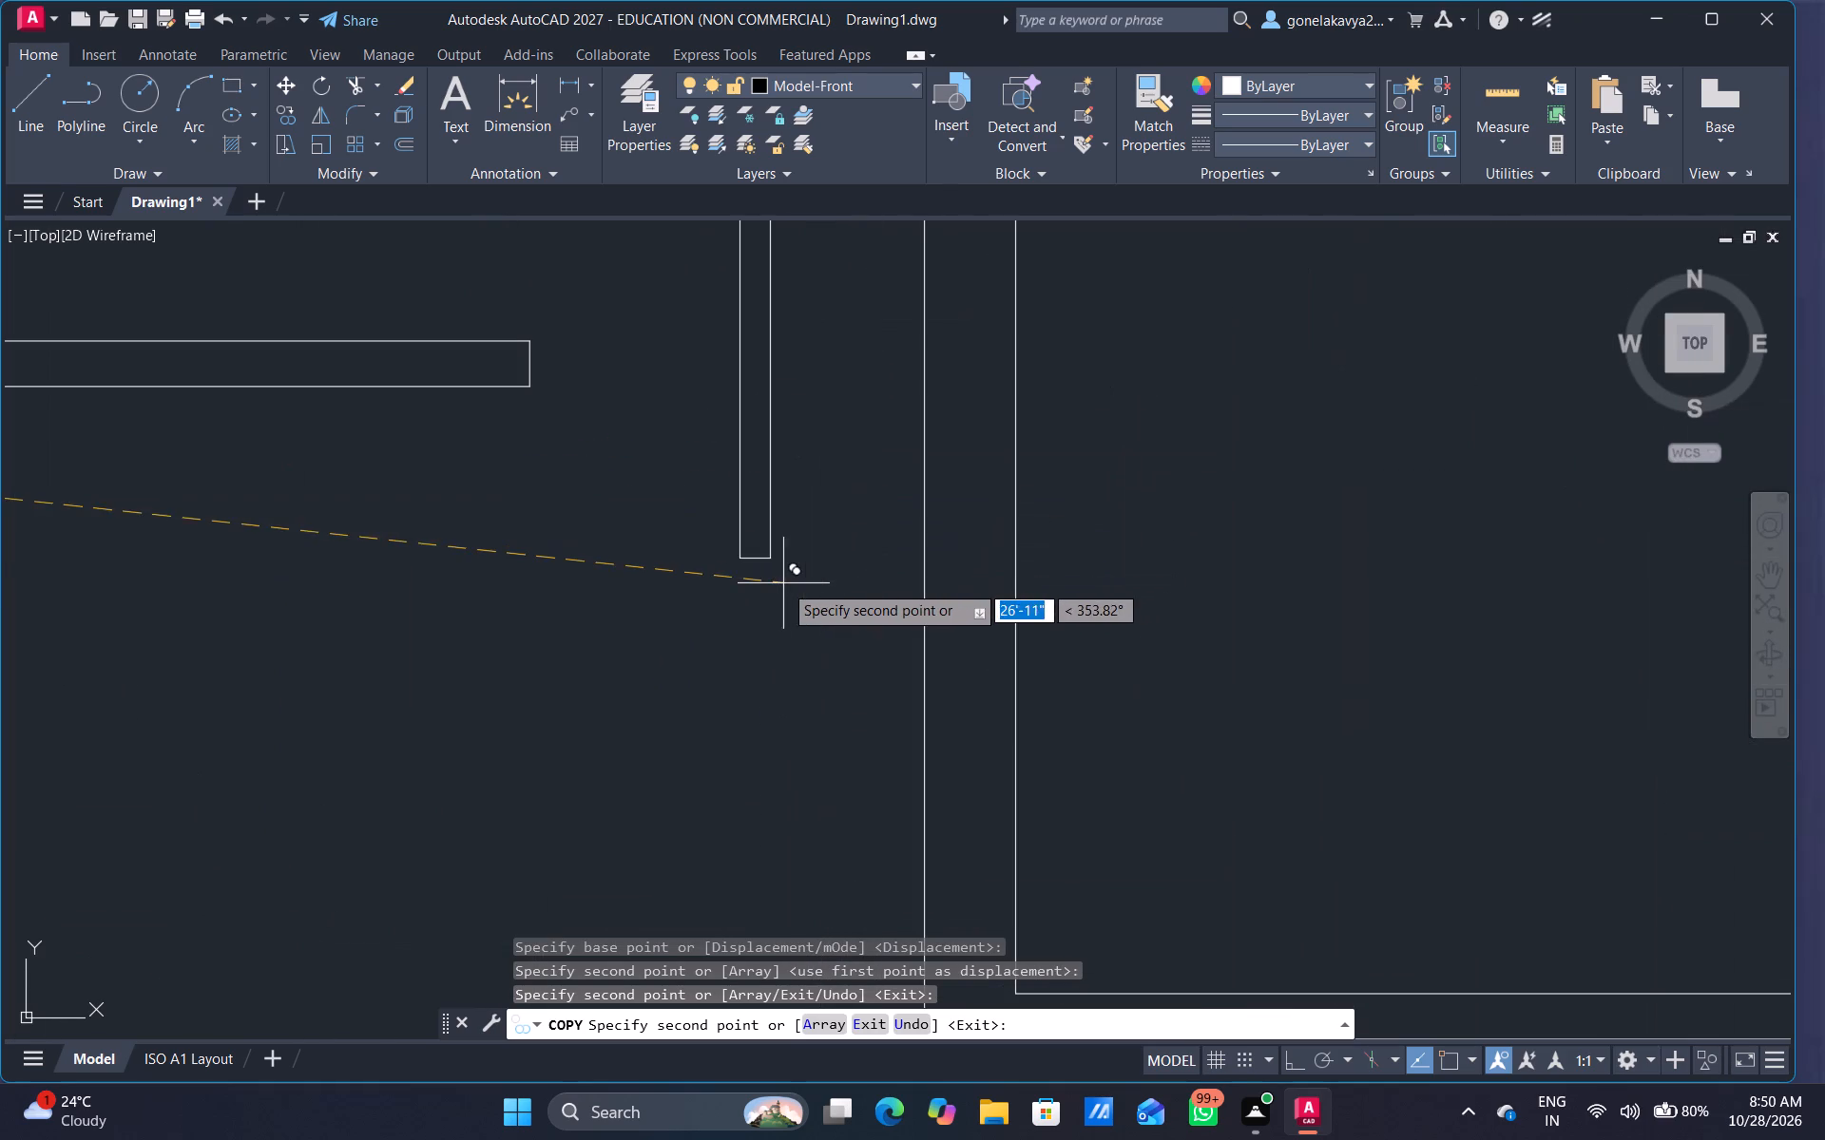
left_click(938, 691)
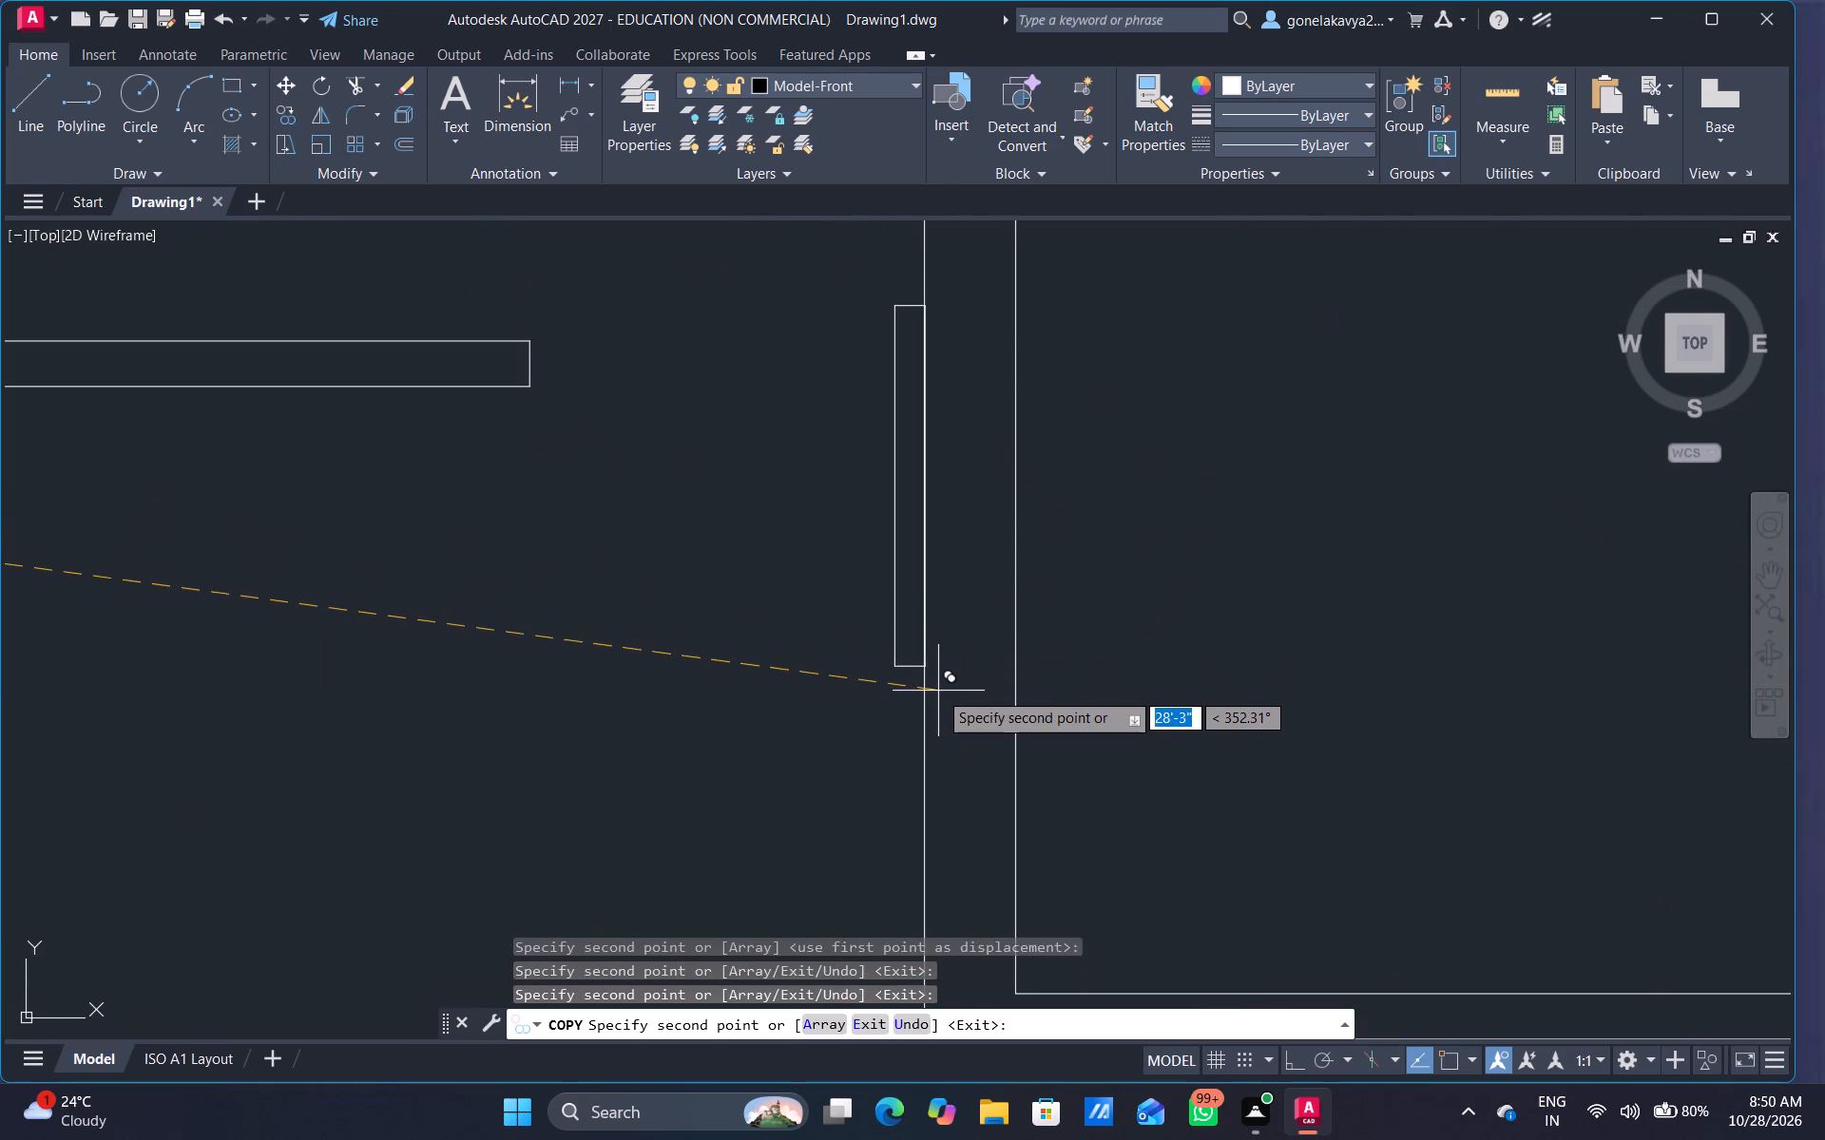
Place a copy against the wall nib opposite the end of the windowed wall above the larger plan's southwest room.
scroll(777, 731, "down", 4)
middle_click_drag(768, 777, 858, 403)
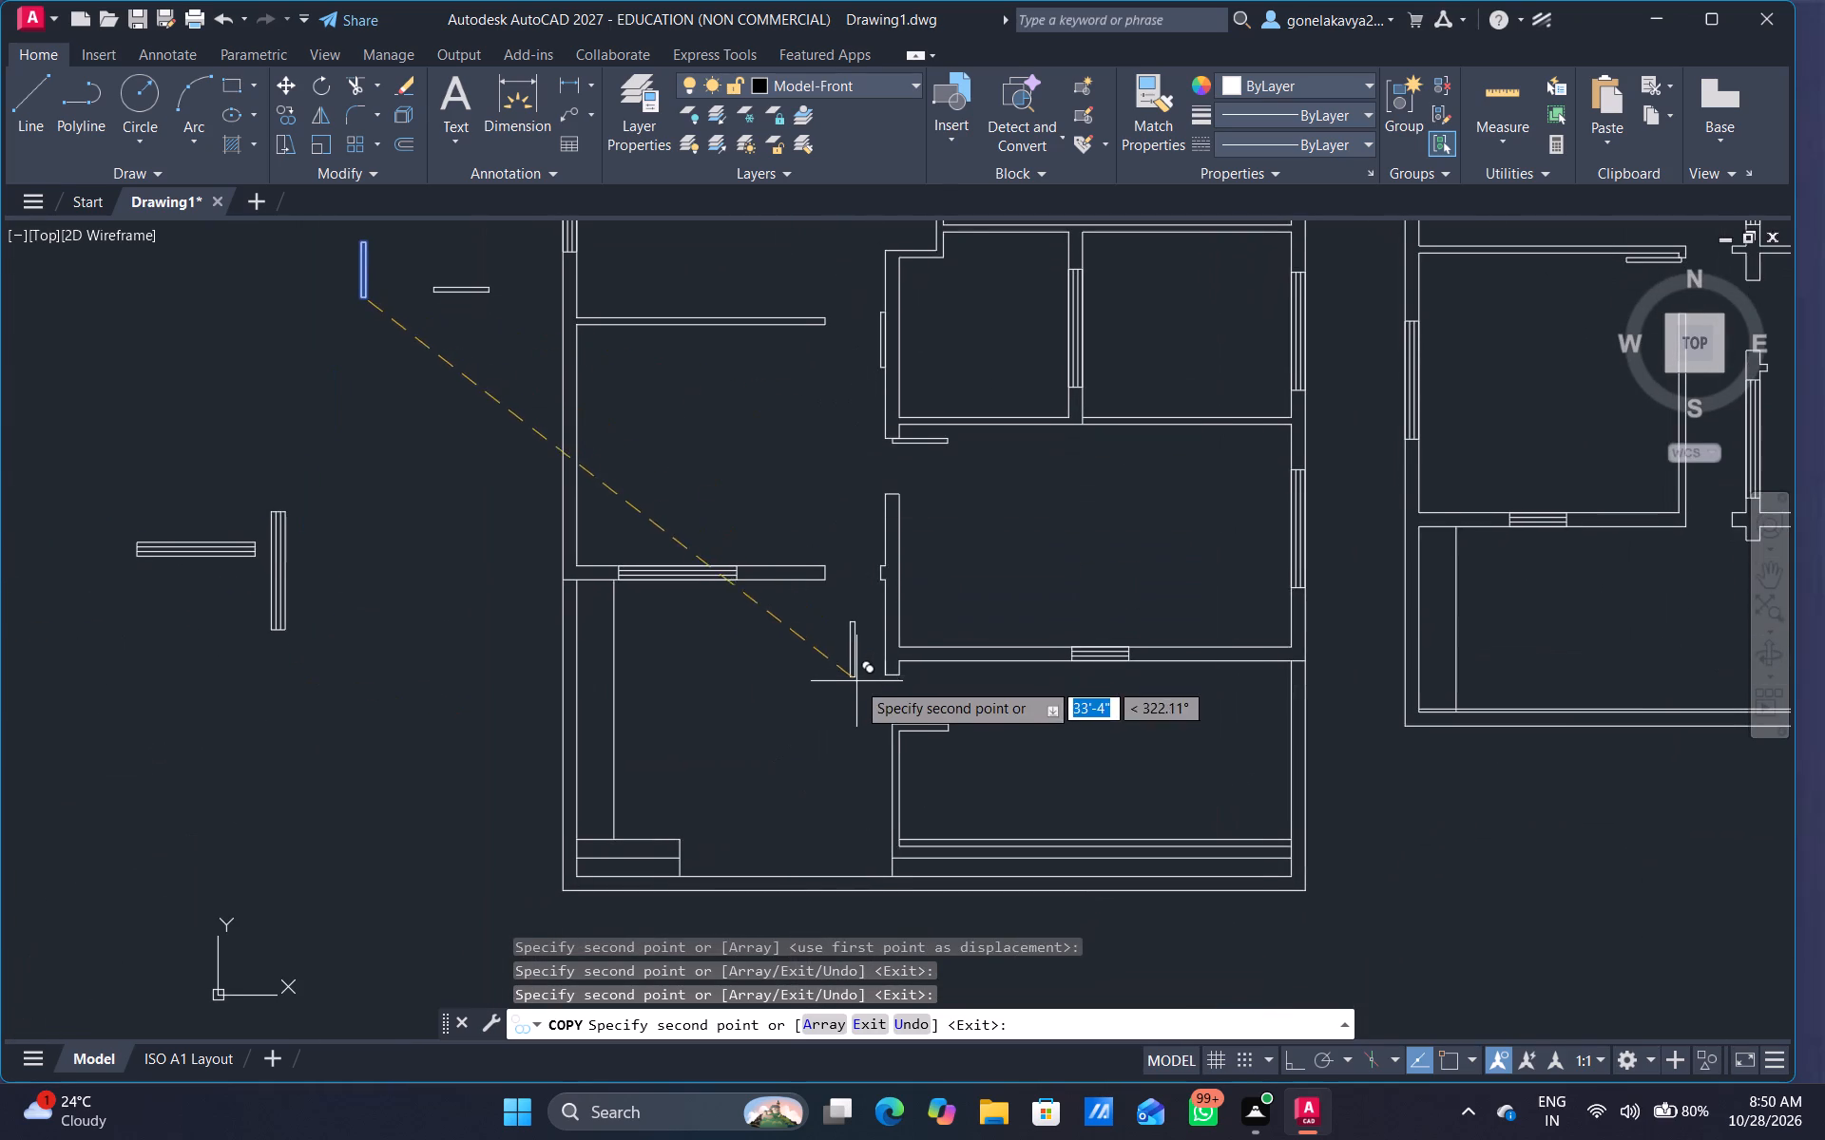
scroll(880, 648, "up", 3)
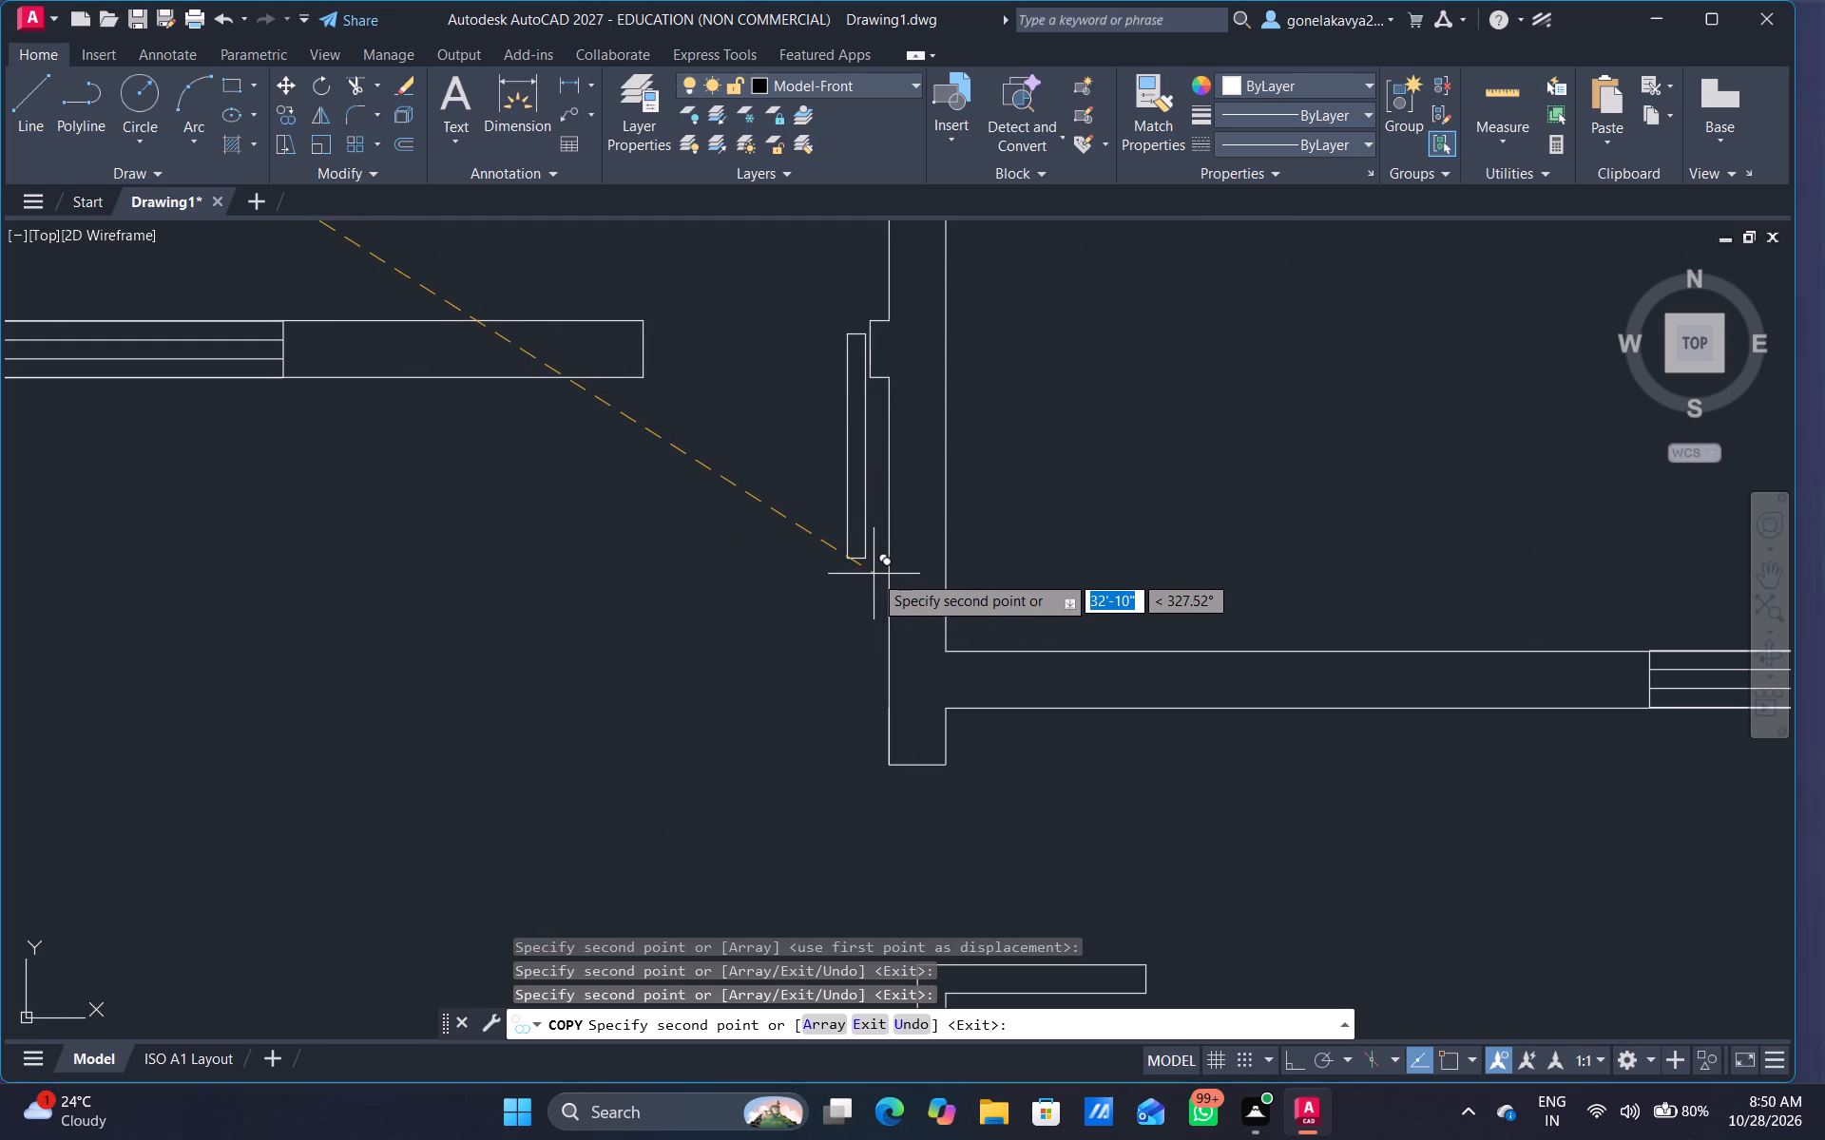
left_click(878, 573)
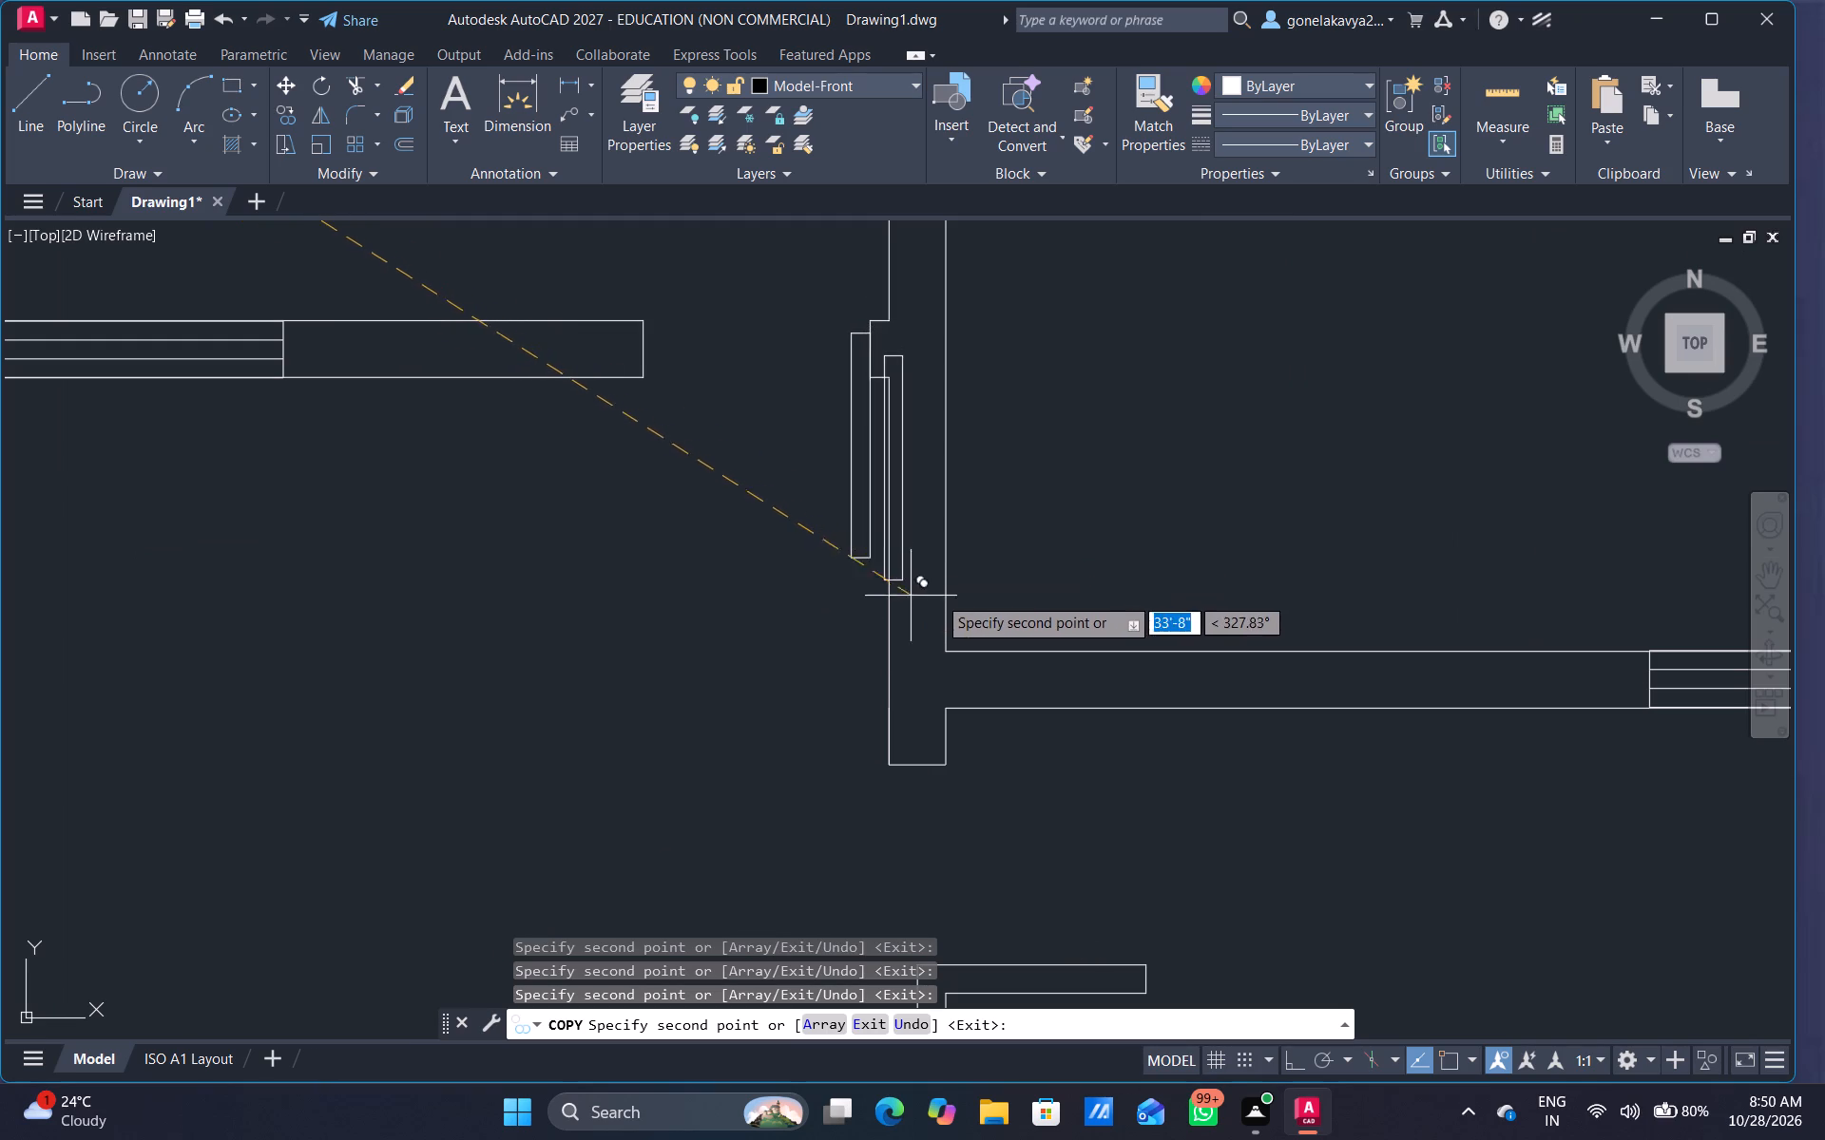
Place a copy in the smaller plan's southern room, hanging from the nib east of its north wall opening.
scroll(973, 569, "down", 3)
scroll(1143, 623, "down", 2)
middle_click_drag(1195, 572, 885, 575)
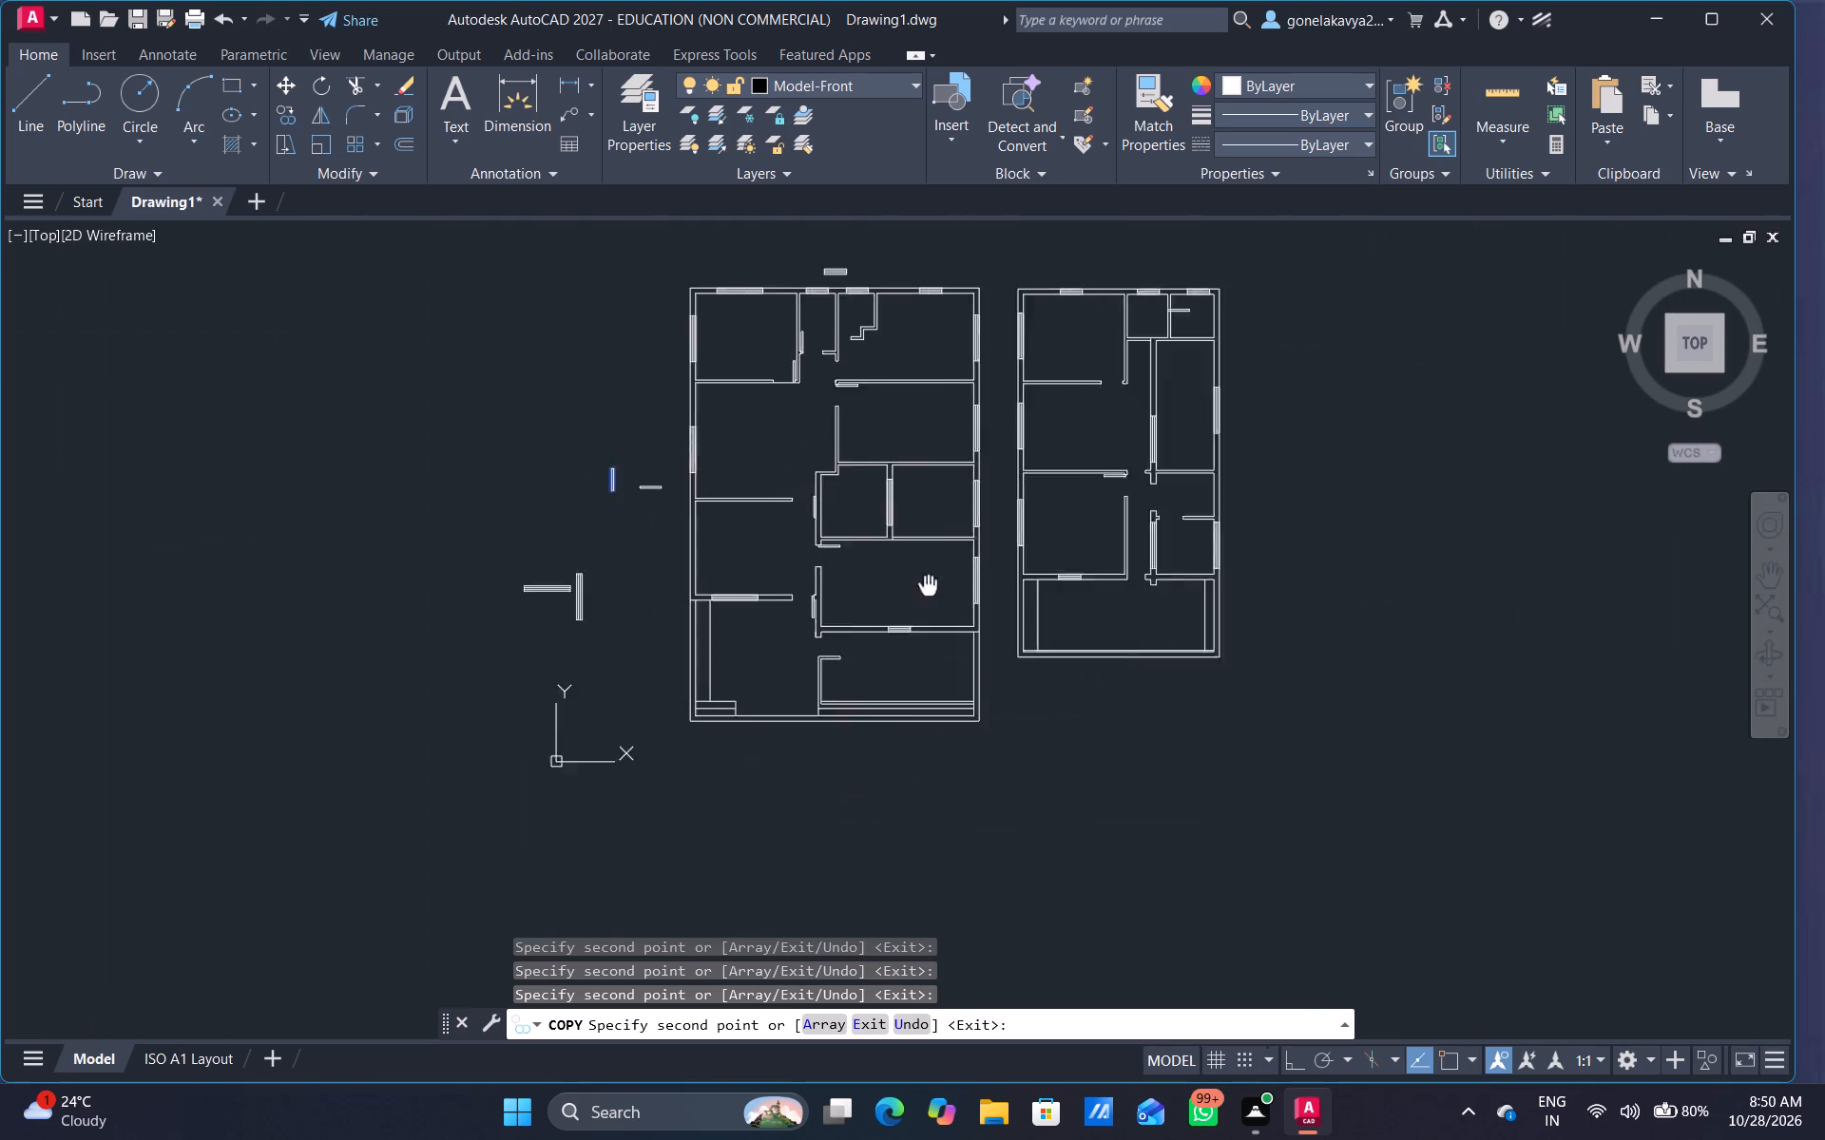
middle_click_drag(885, 575, 699, 554)
scroll(932, 575, "up", 5)
middle_click_drag(630, 486, 659, 627)
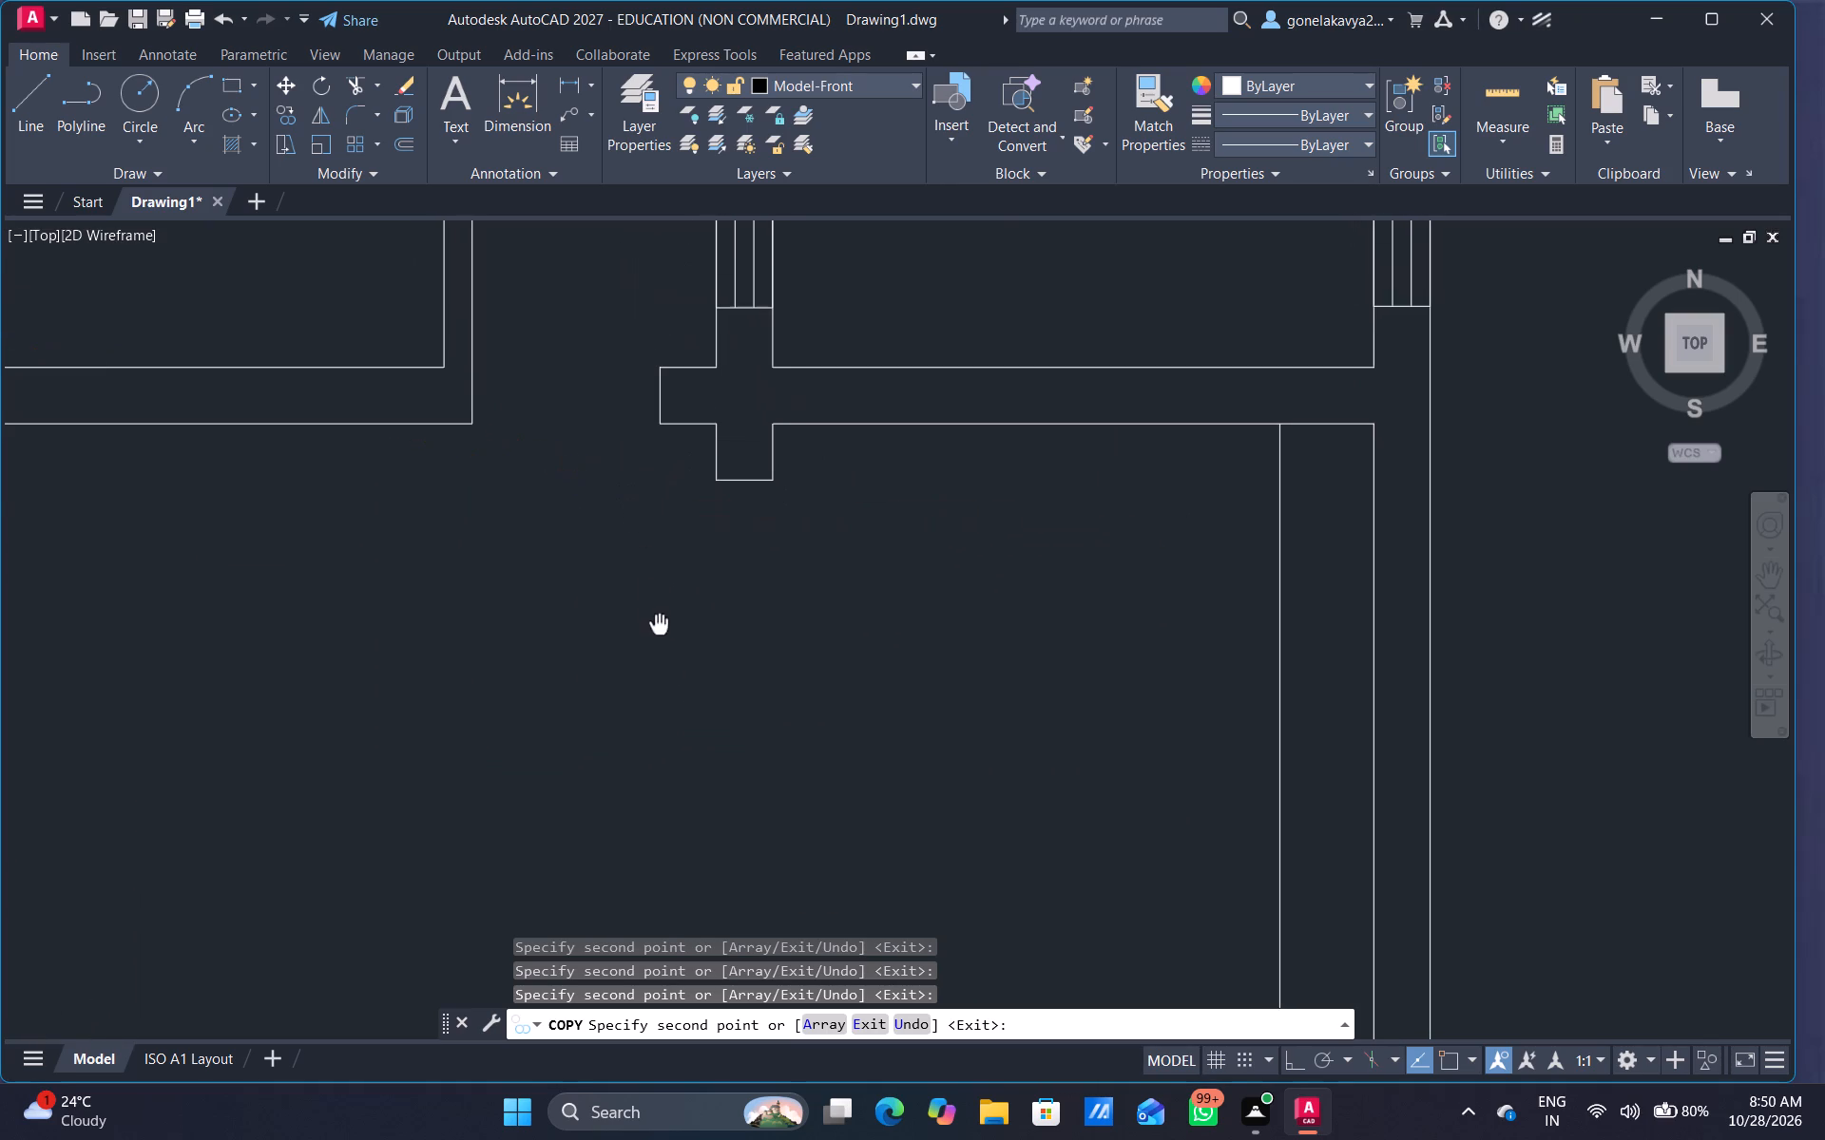
middle_click_drag(659, 627, 661, 628)
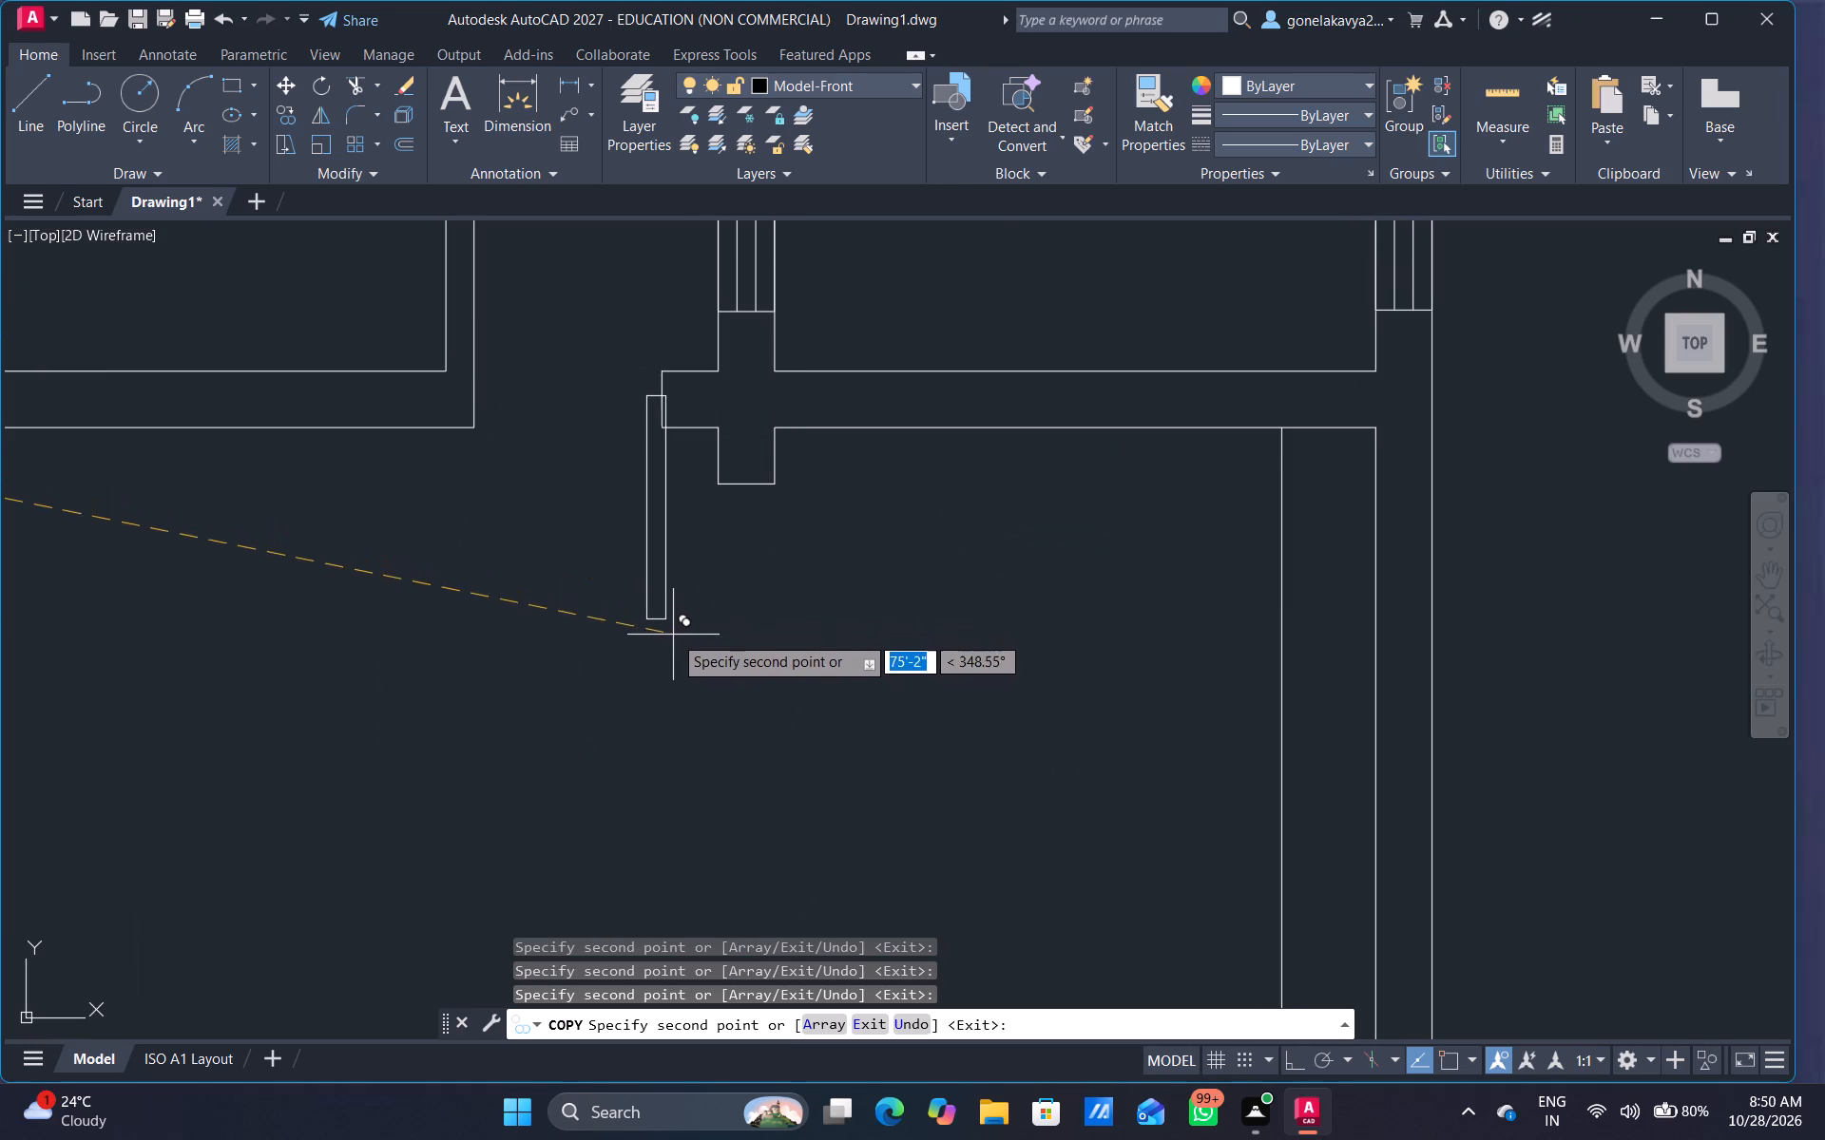
left_click(668, 619)
Place a copy at the nib on the east side of the smaller plan's central passage opening, north of the southwest room's door.
scroll(663, 477, "down", 4)
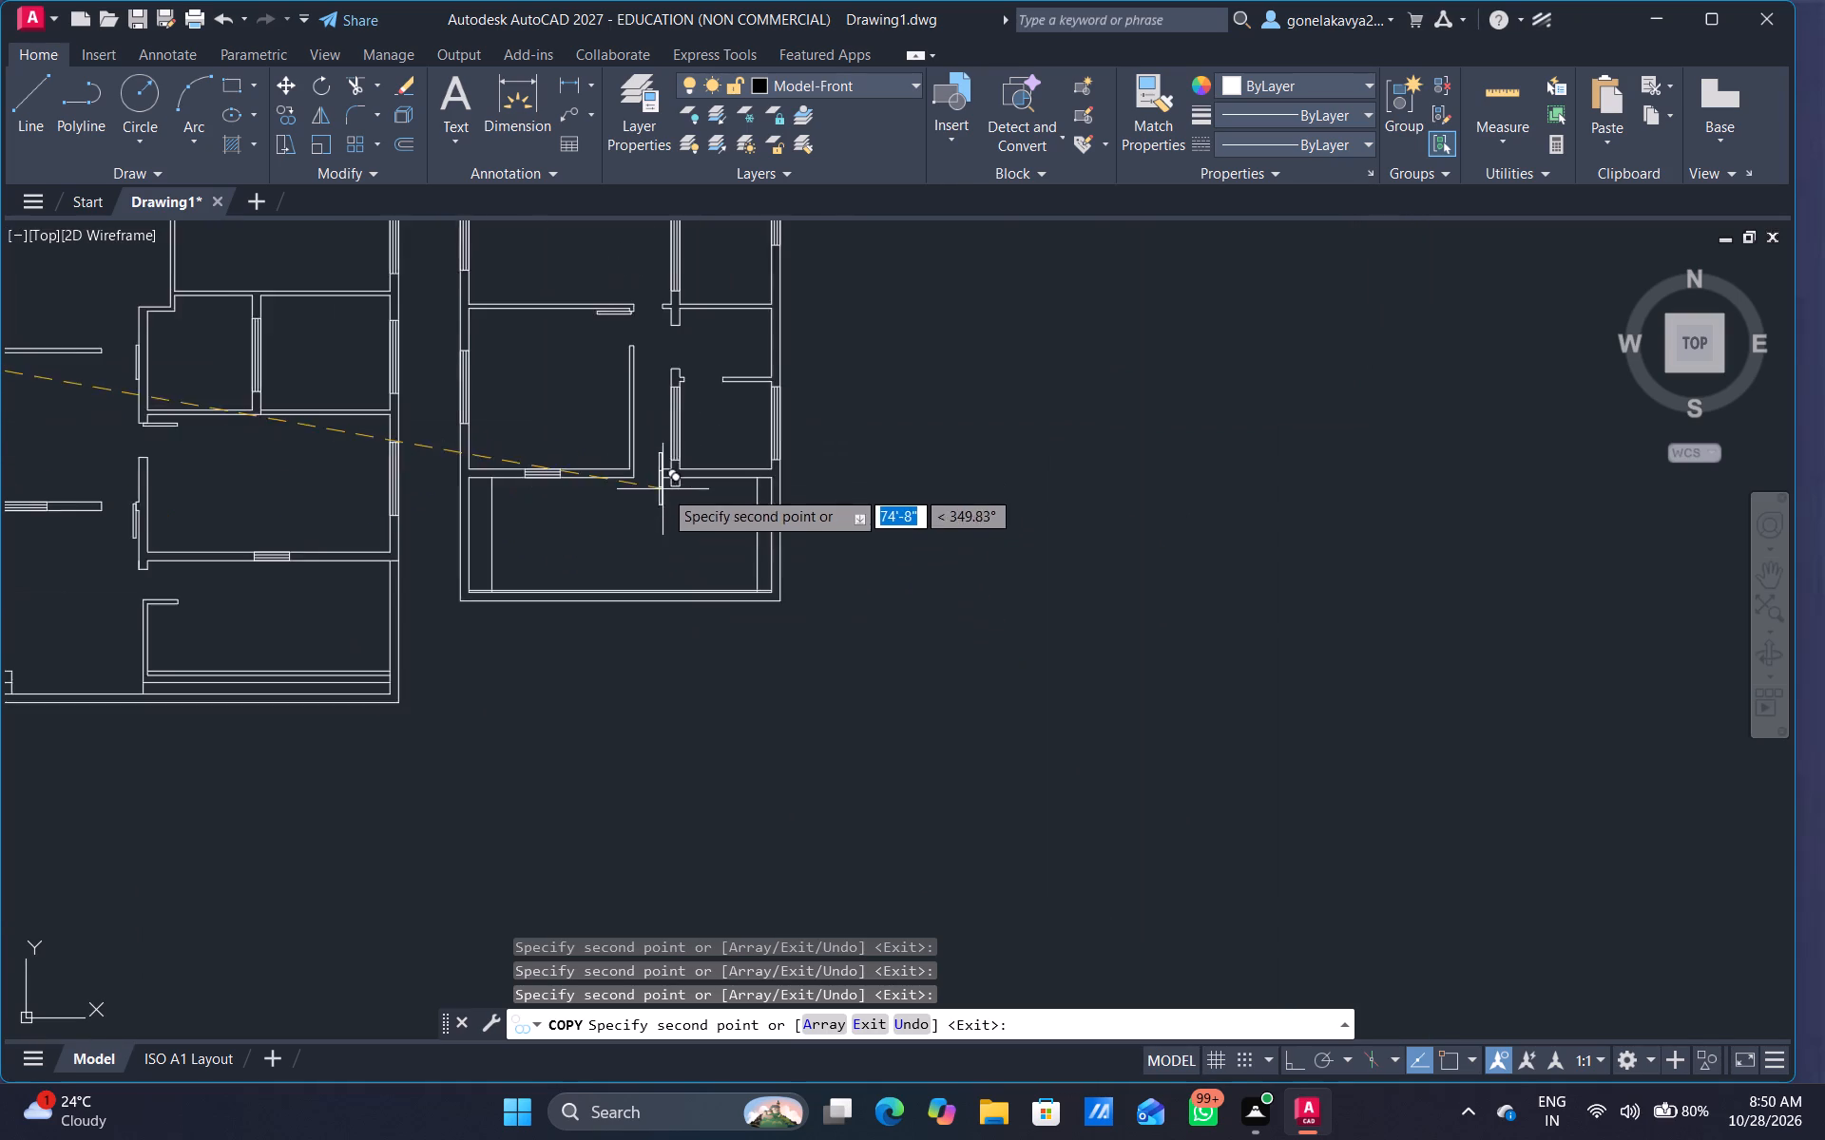
middle_click_drag(666, 491, 687, 703)
scroll(664, 645, "up", 4)
middle_click_drag(693, 586, 622, 984)
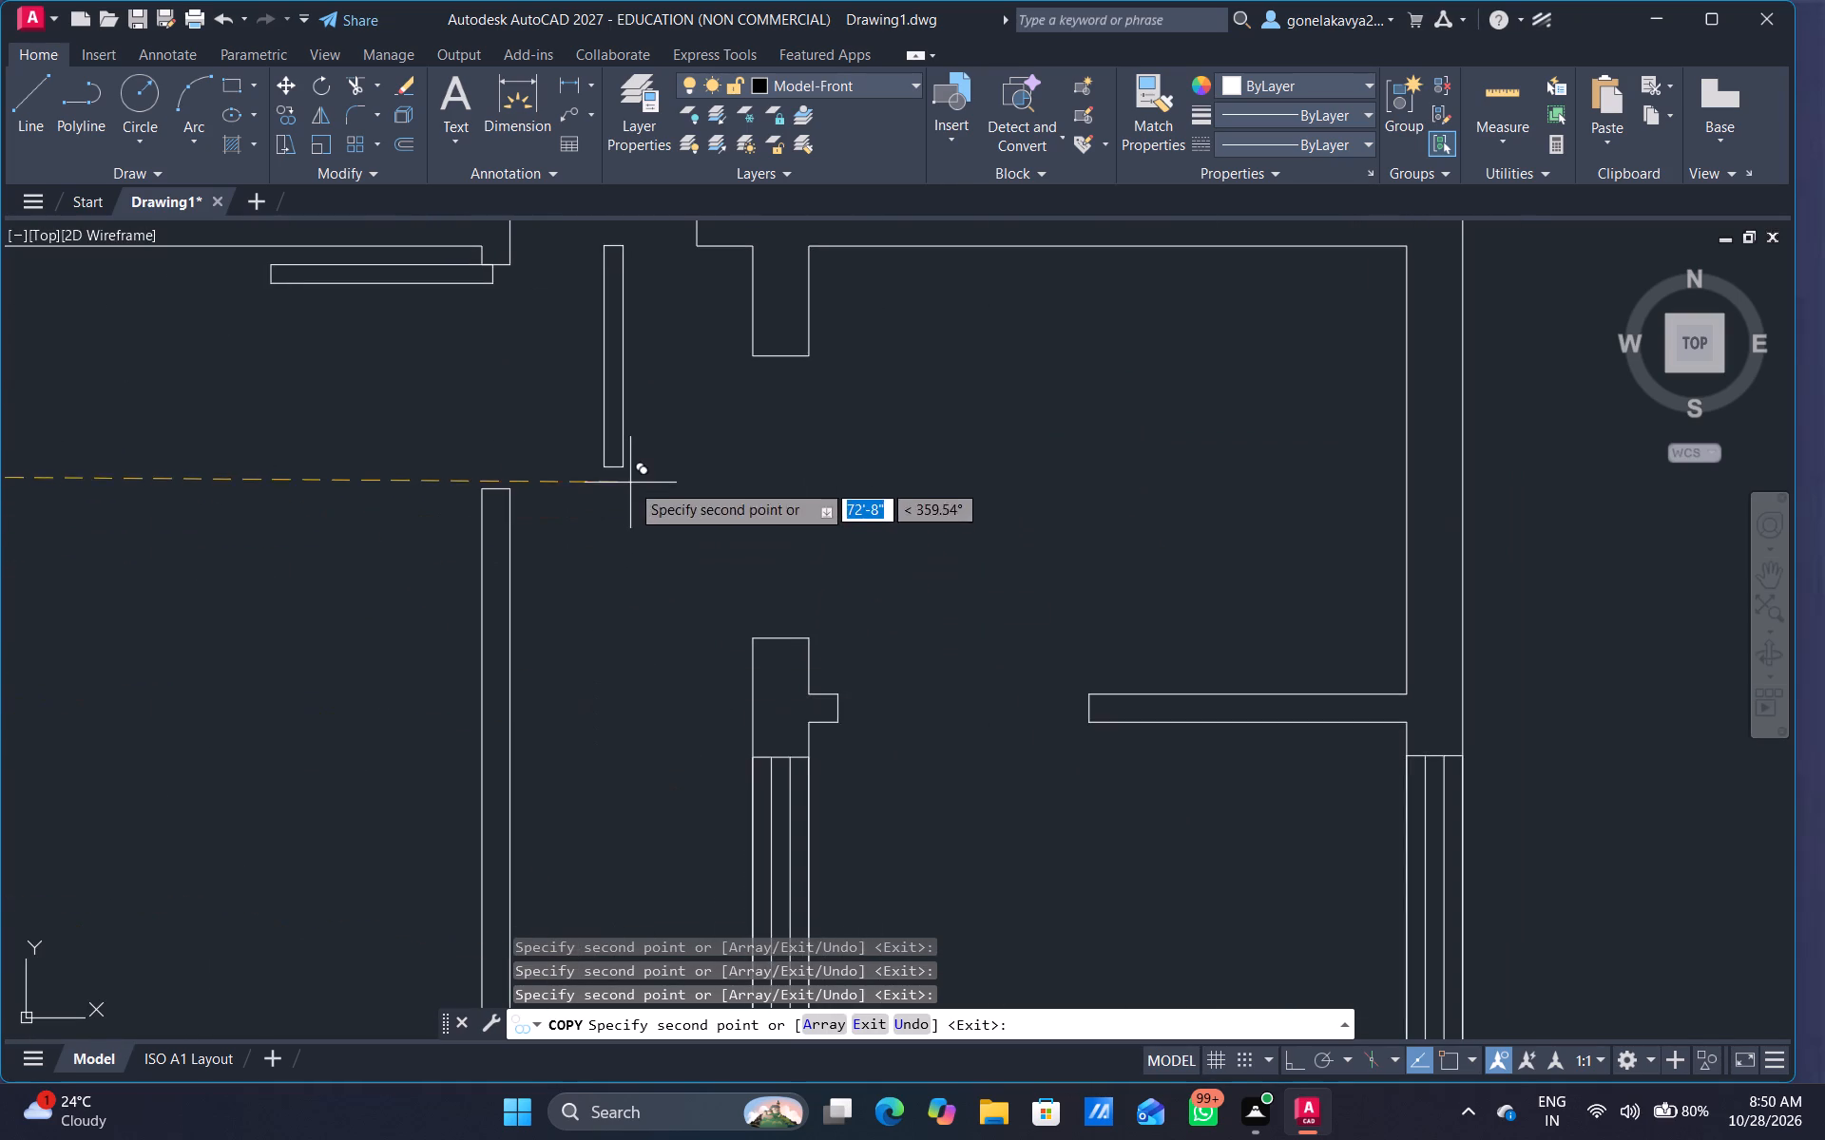
middle_click_drag(638, 485, 643, 677)
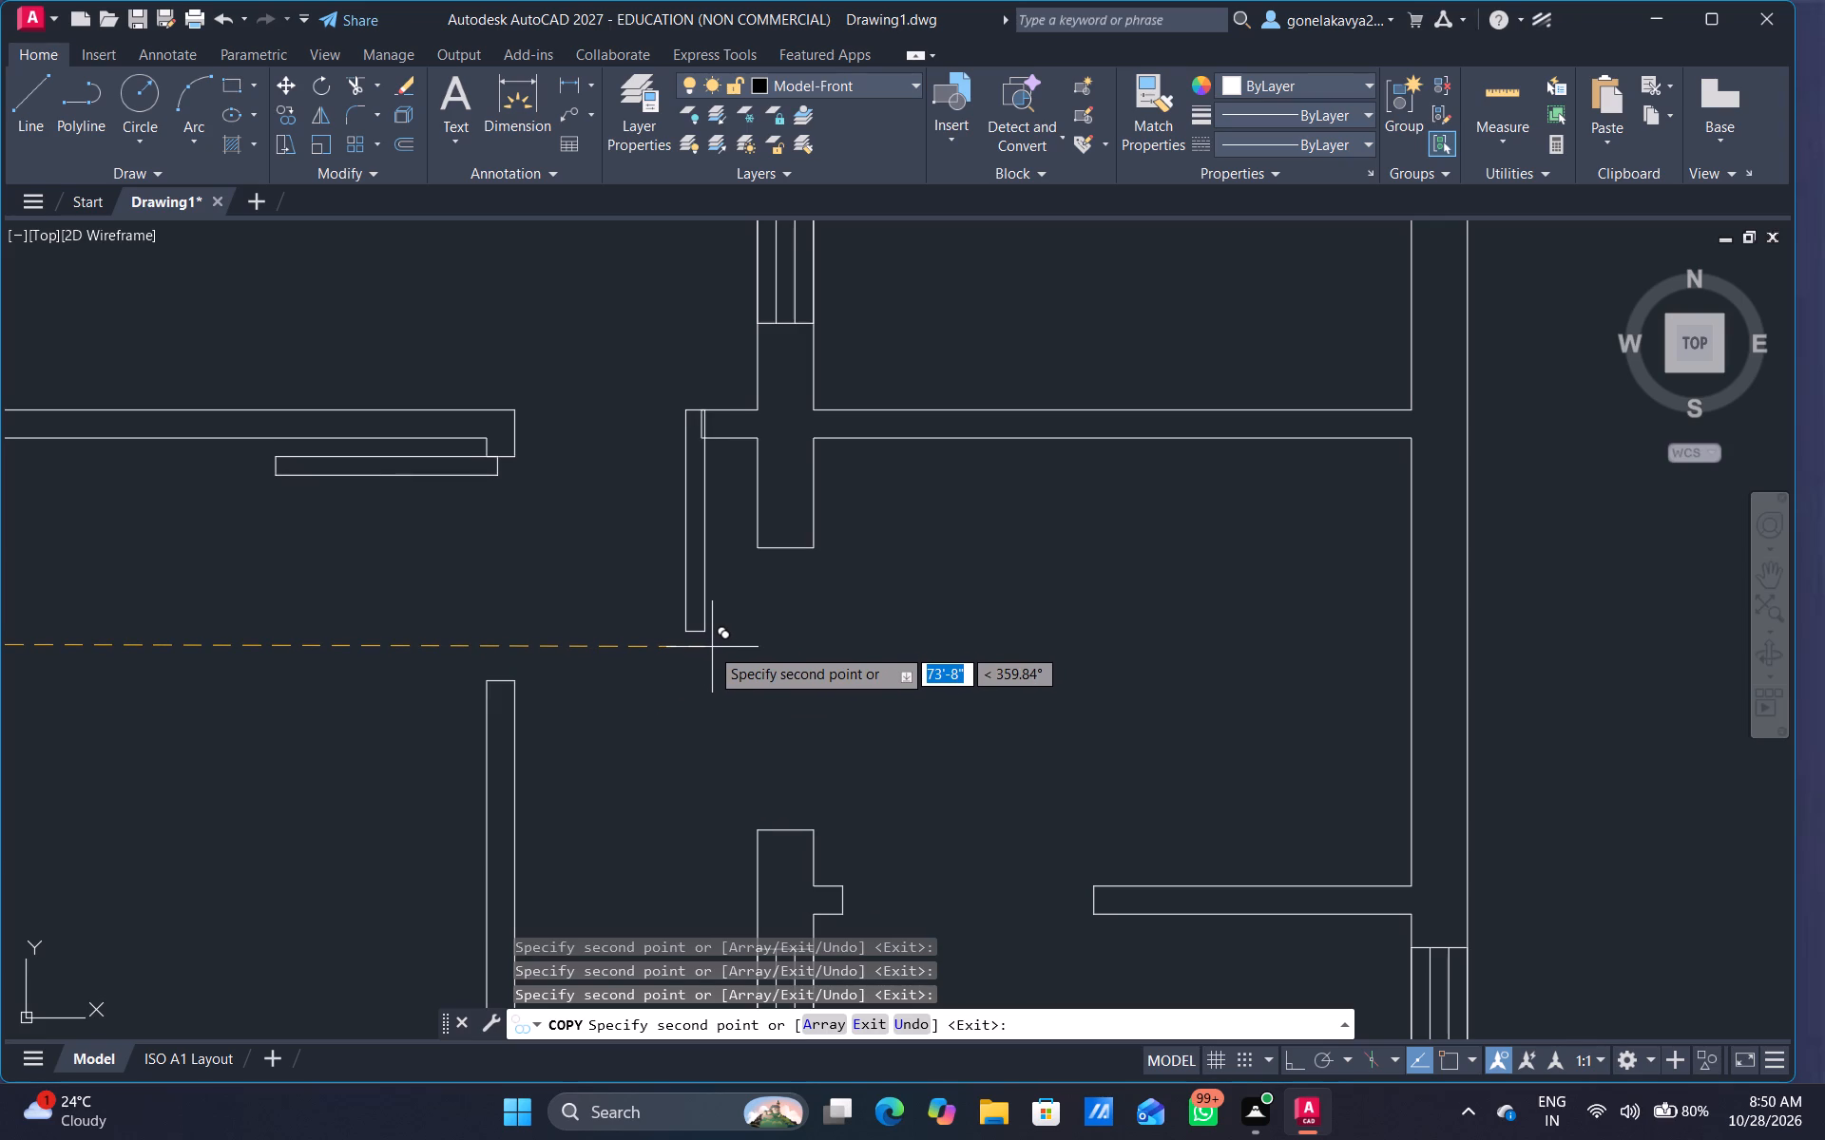
left_click(709, 647)
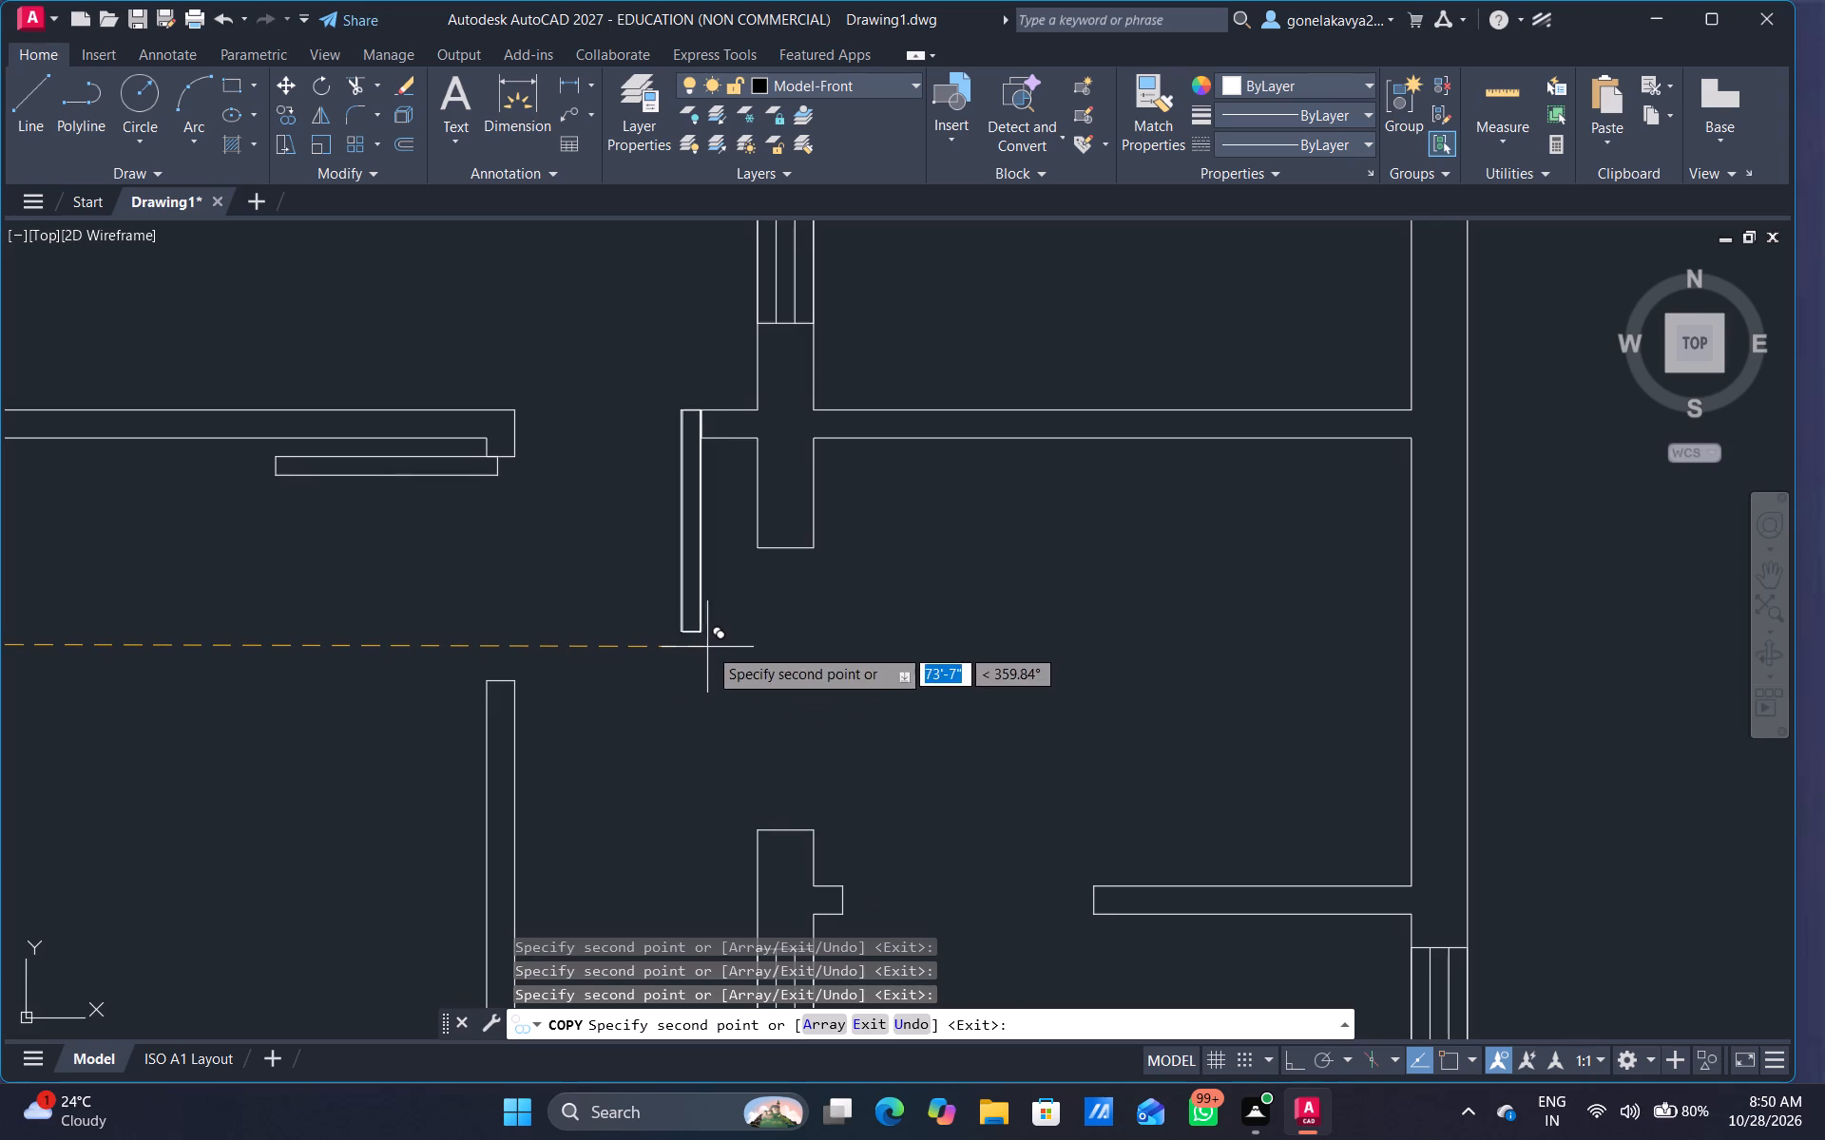
Place a copy in the smaller plan's southeast room, at the nib west of its north wall opening.
scroll(824, 693, "down", 1)
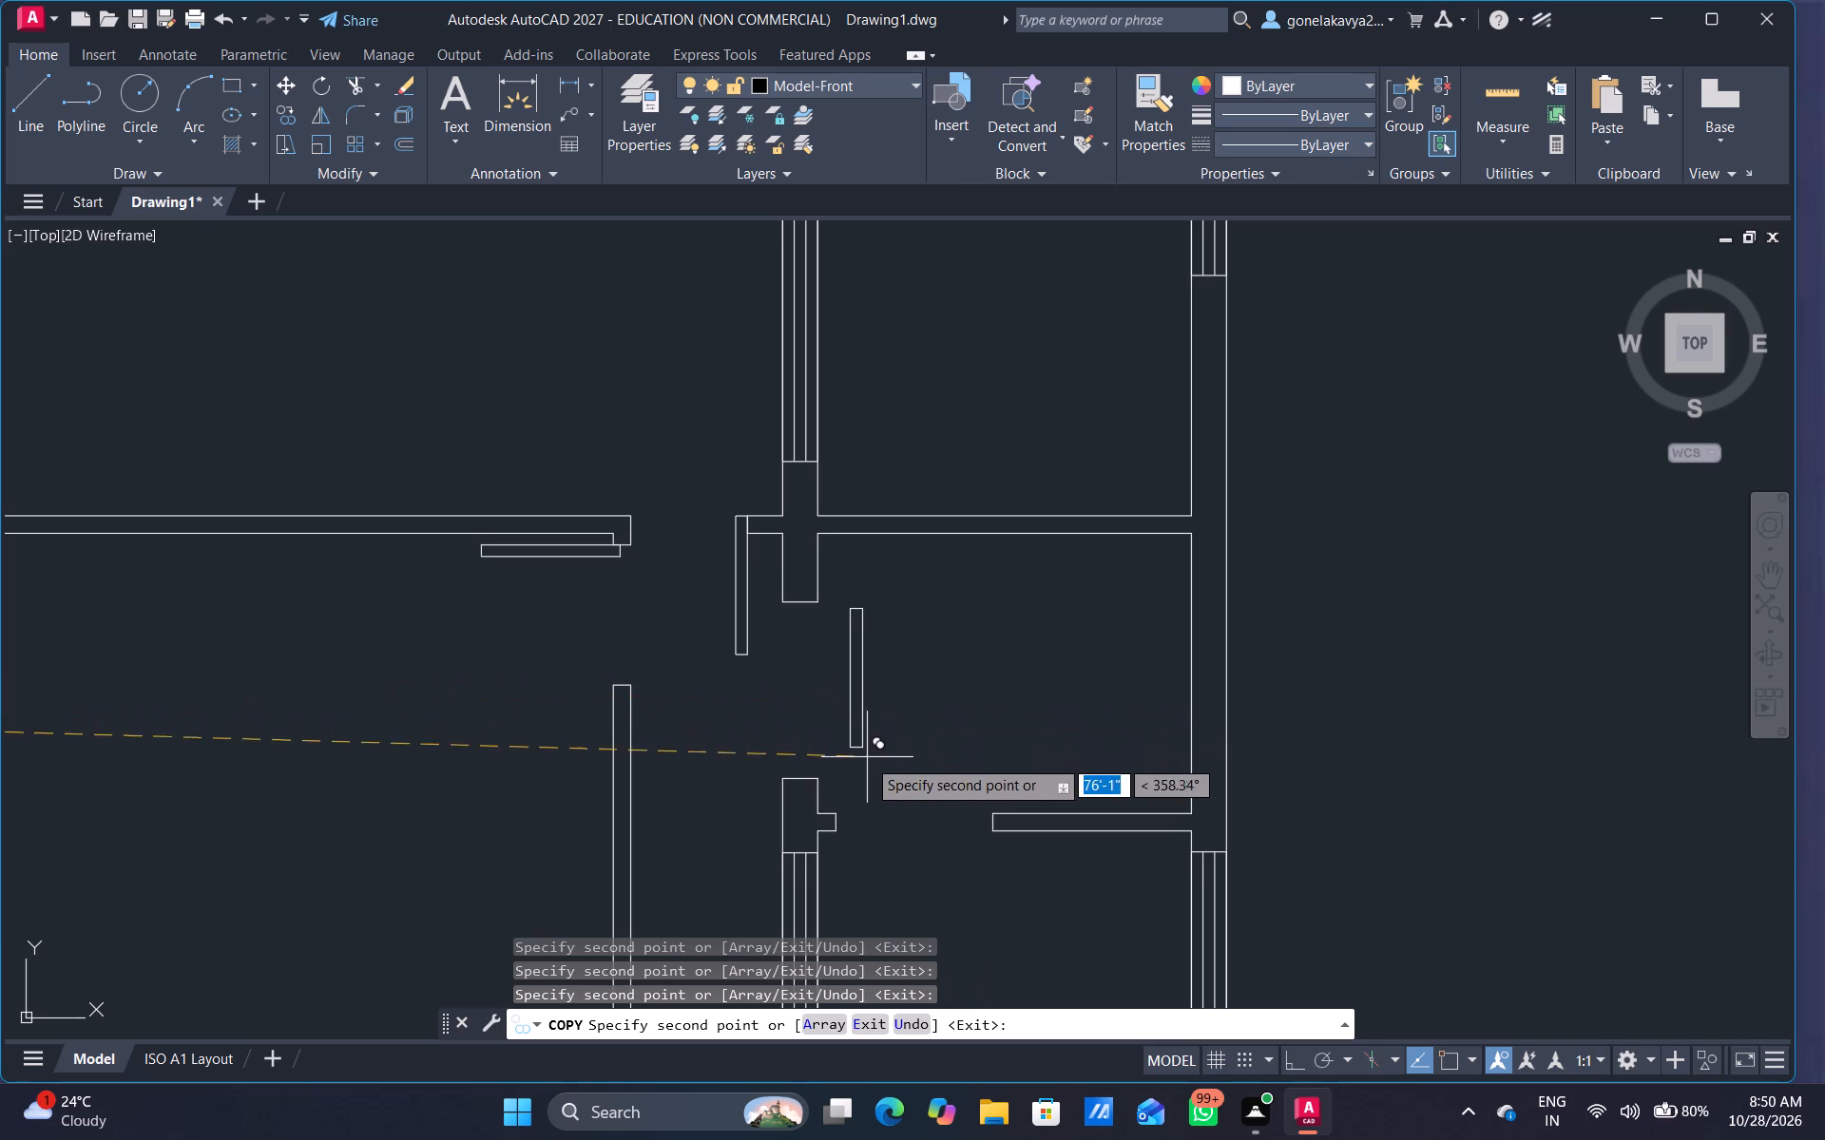
middle_click_drag(867, 762, 787, 488)
scroll(784, 703, "up", 1)
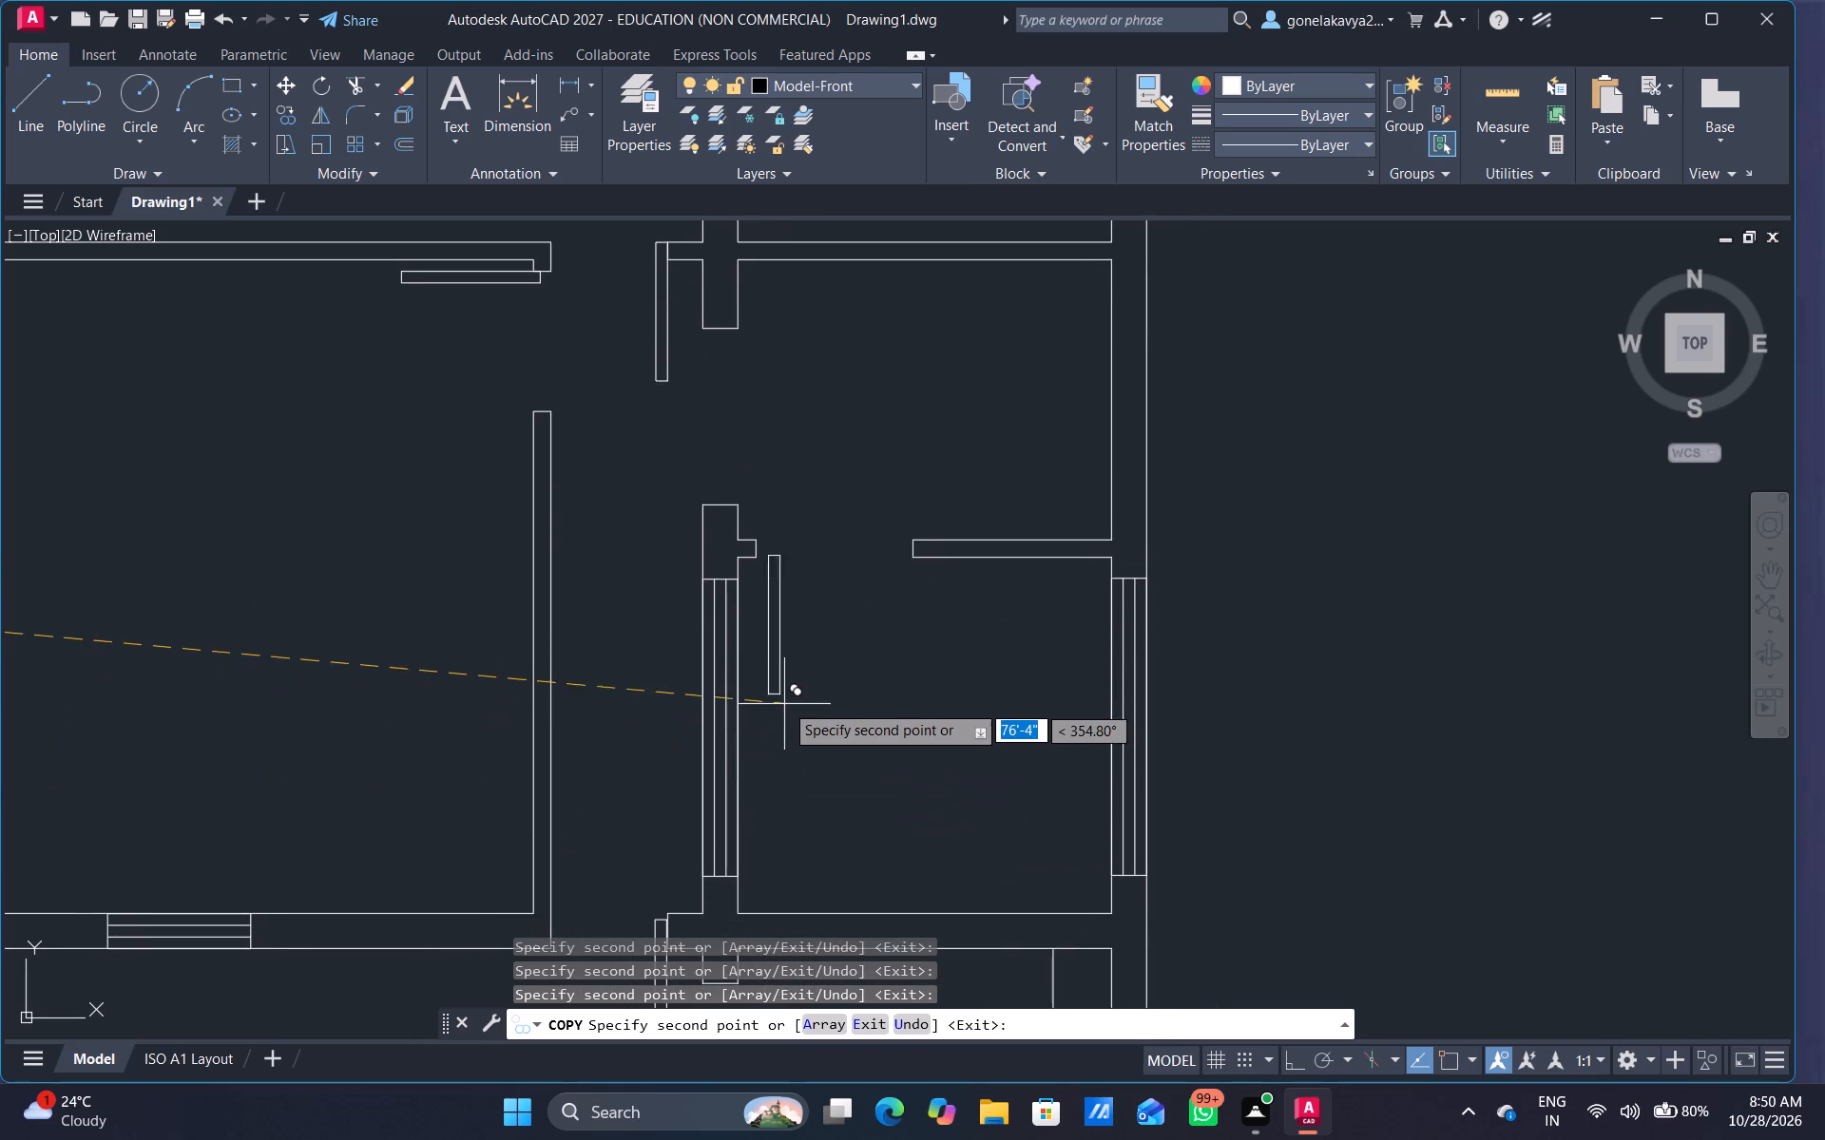
scroll(784, 703, "up", 1)
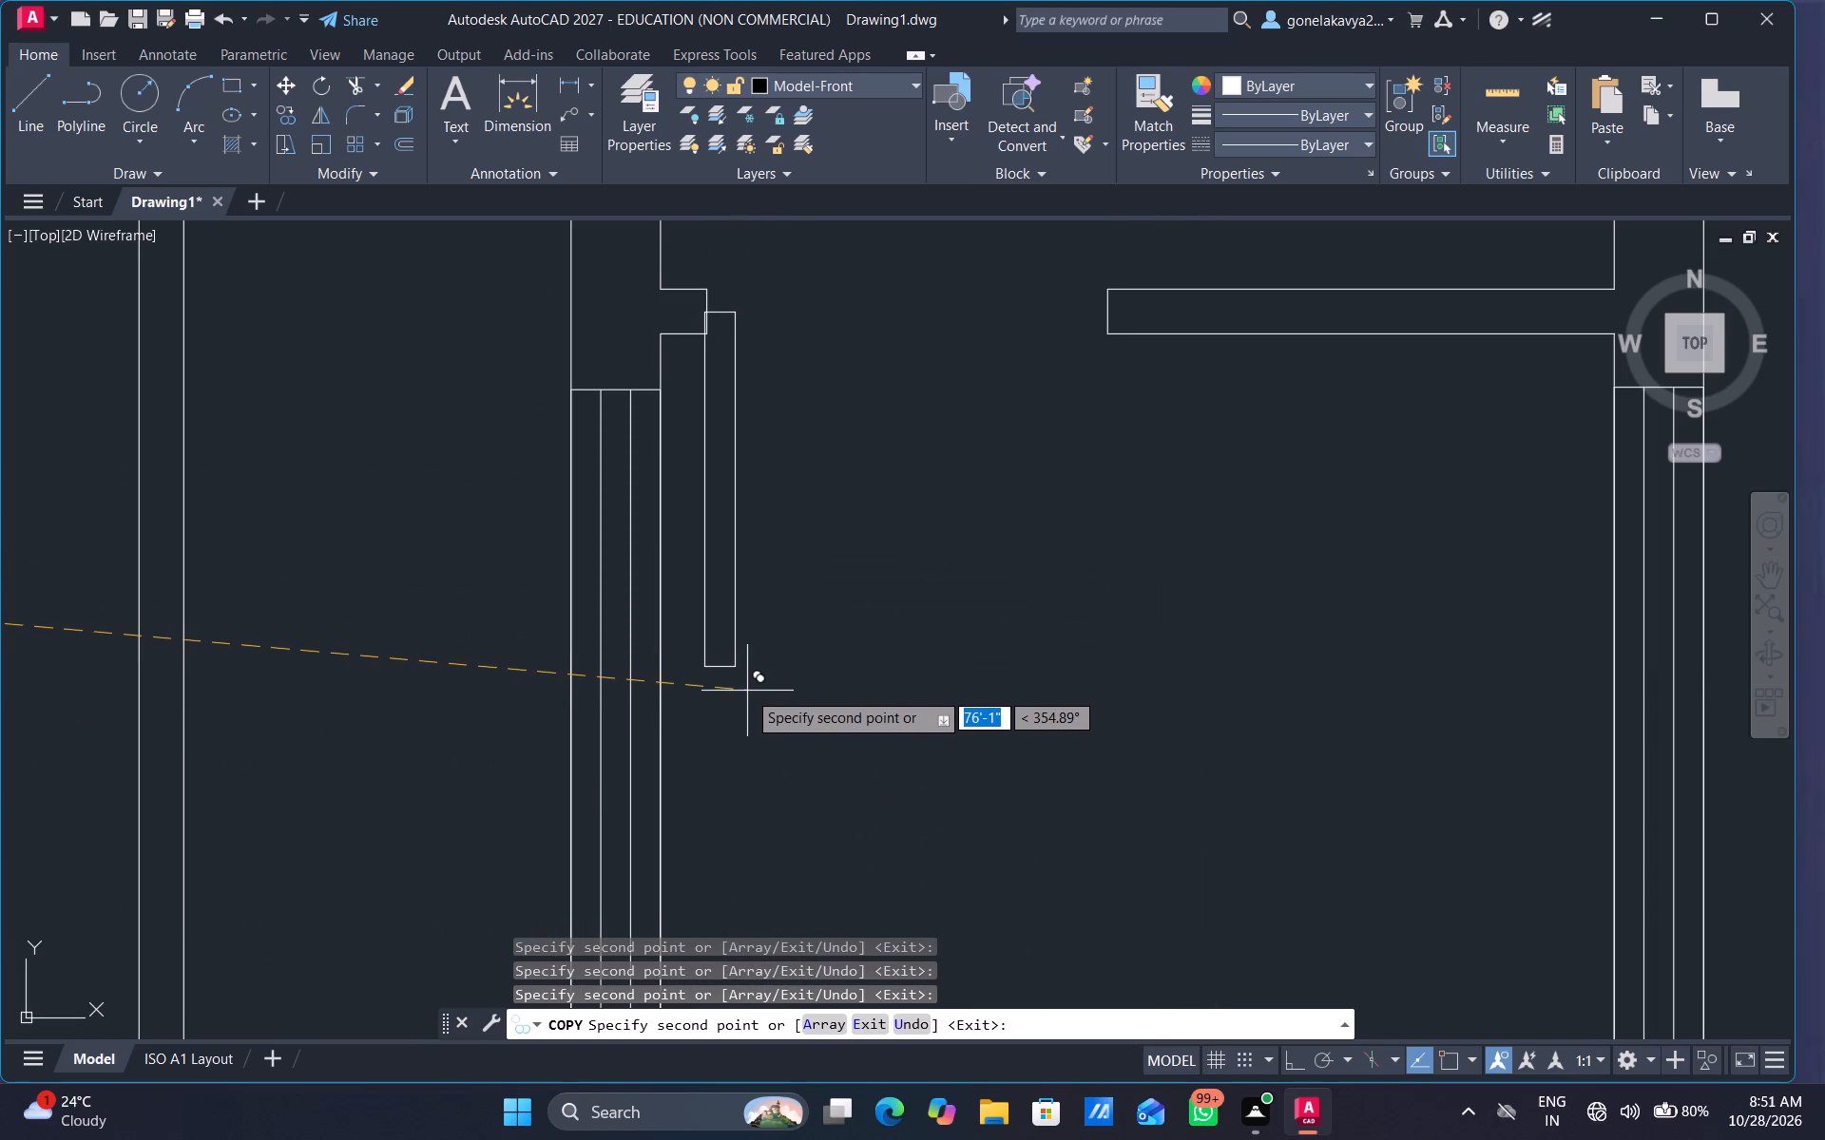
left_click(748, 683)
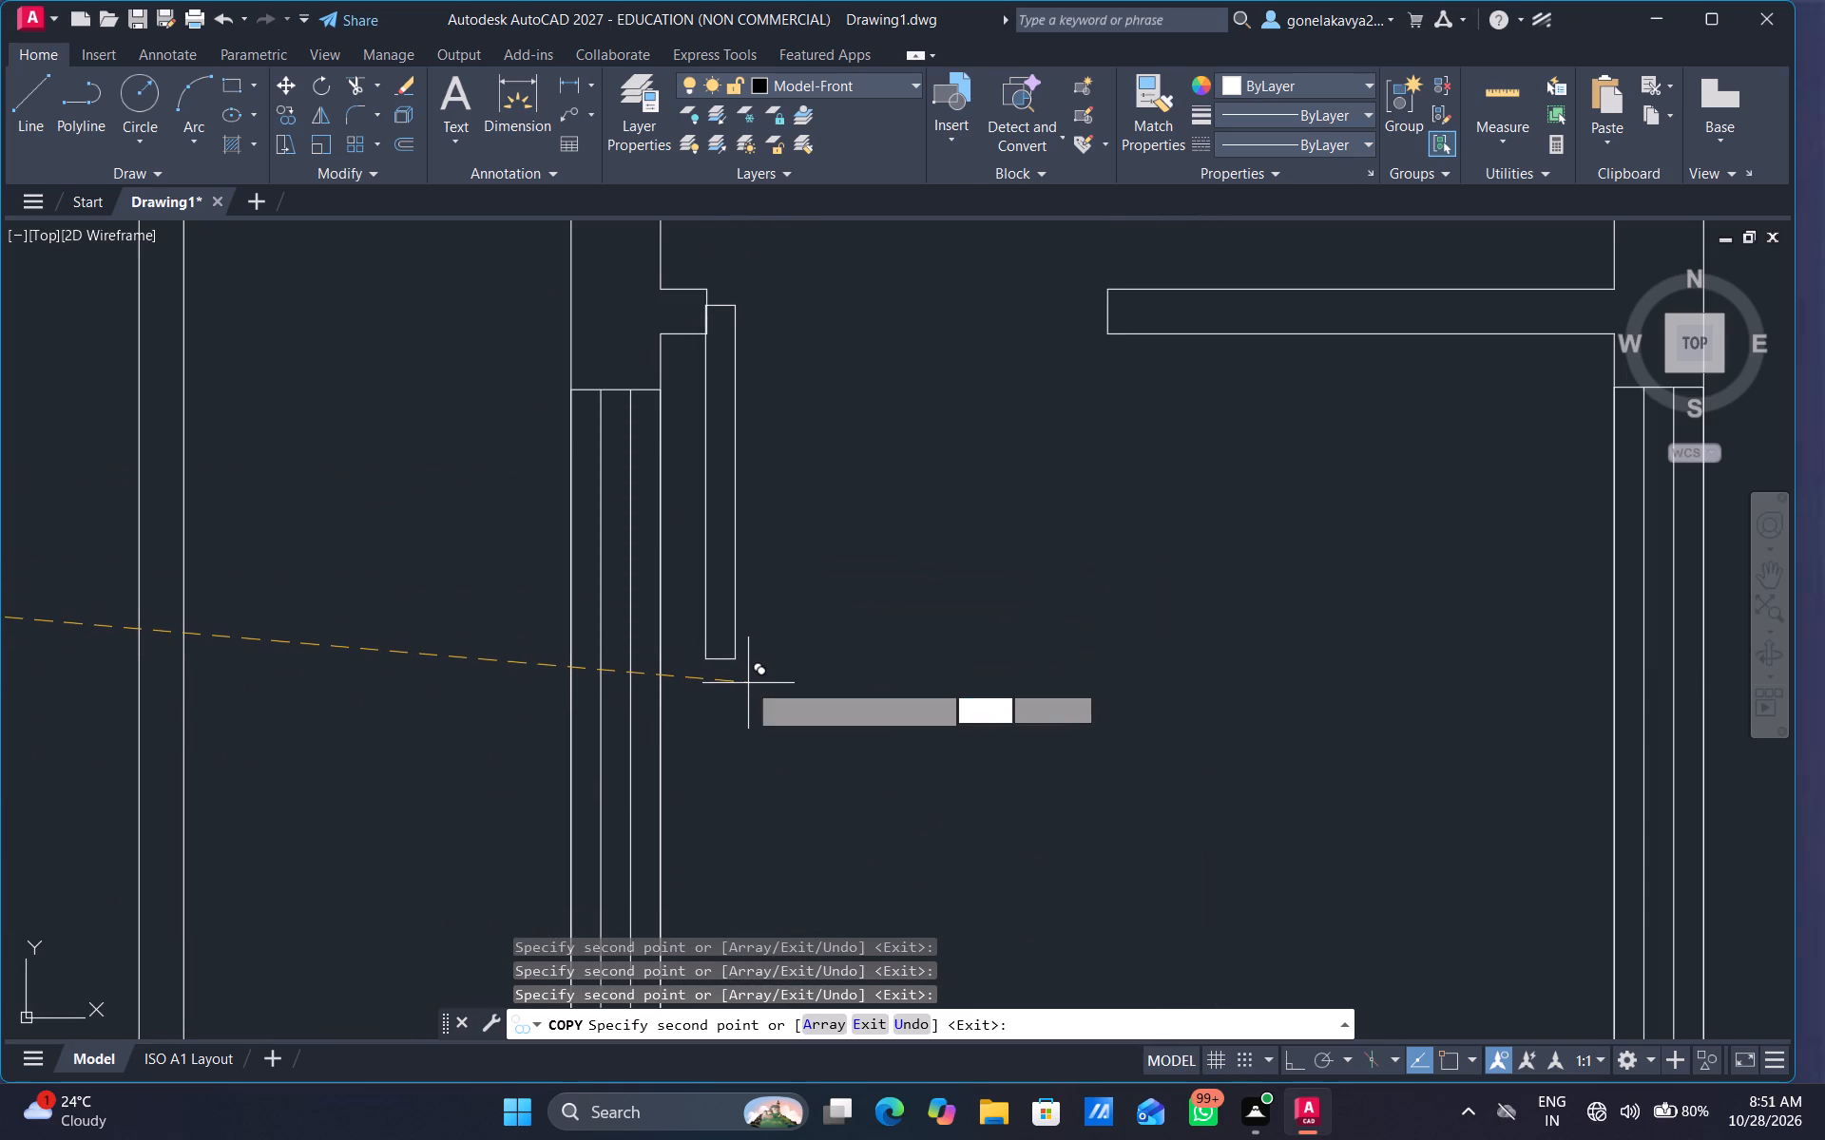
Place a copy in the smaller plan's northwest room, beside the east jamb of its new south wall opening.
scroll(838, 651, "down", 3)
middle_click_drag(865, 602, 802, 842)
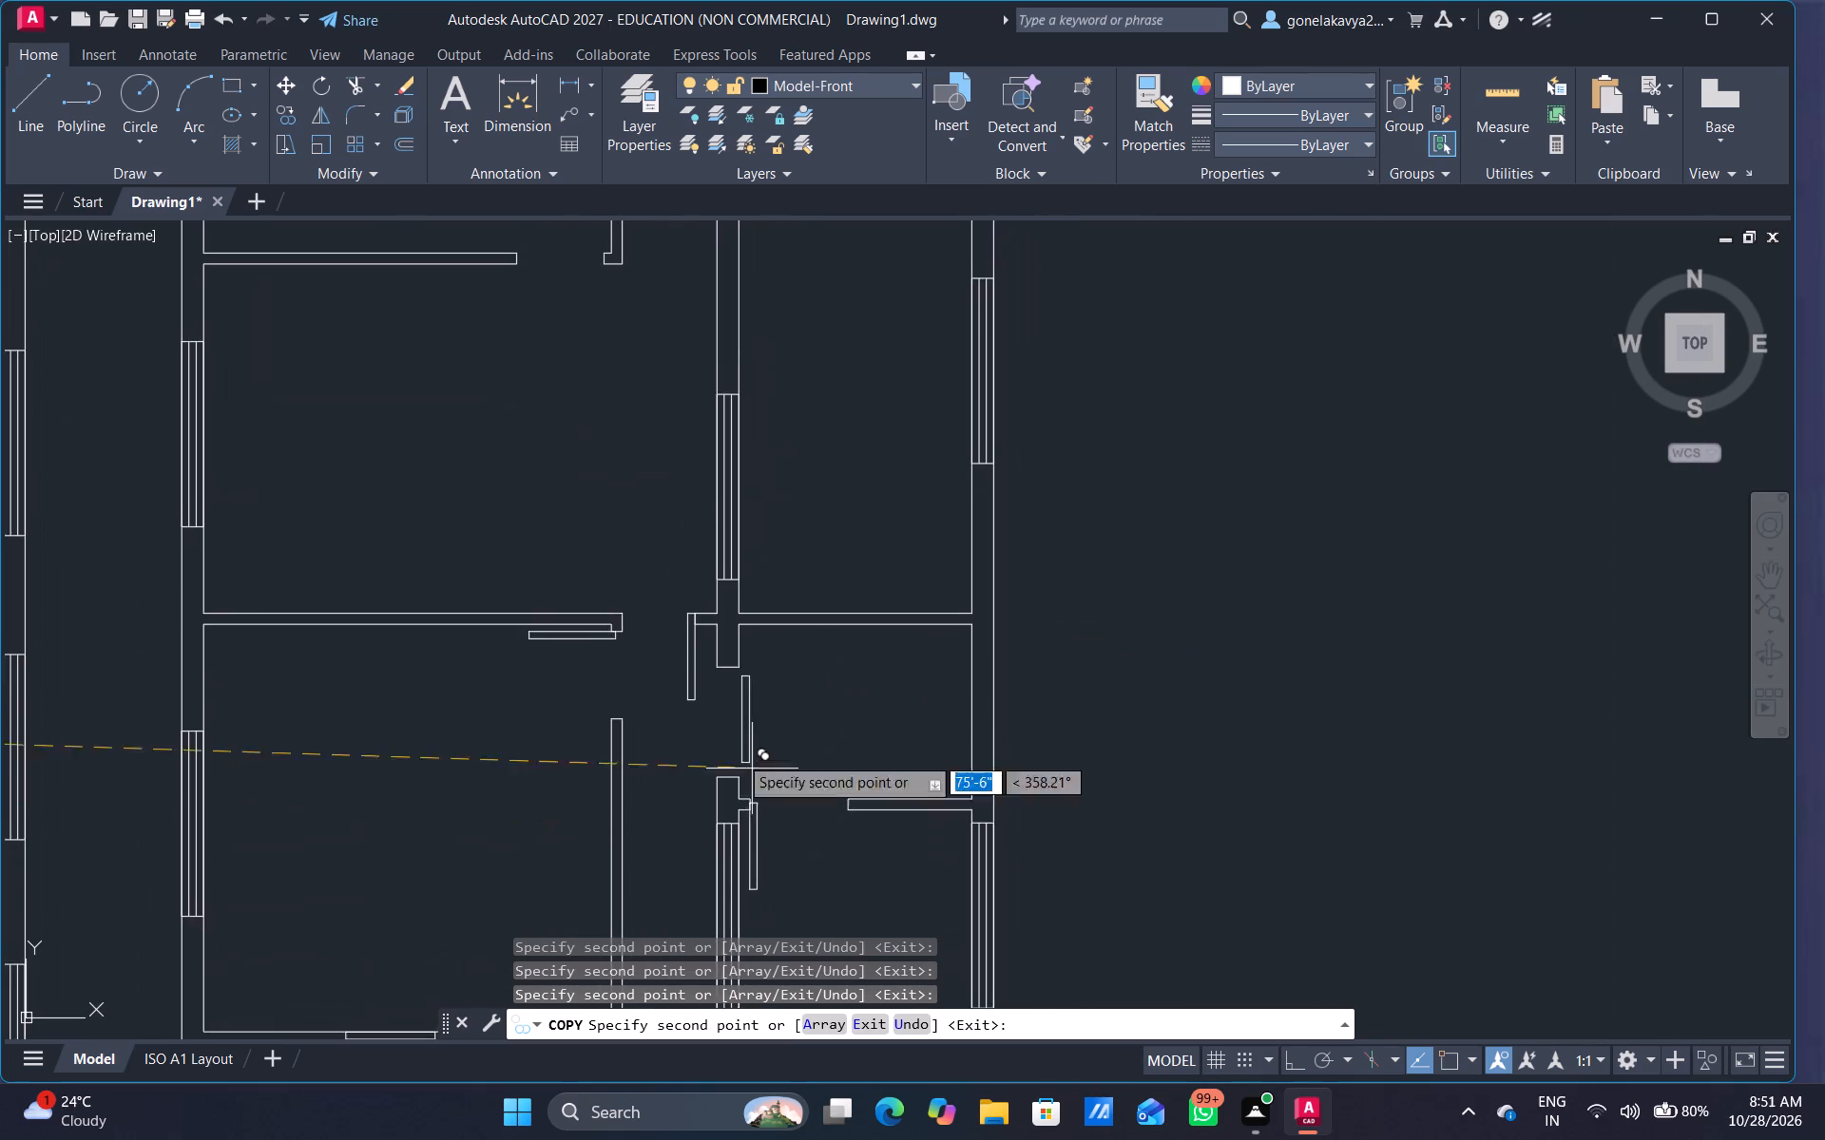
scroll(810, 535, "down", 2)
scroll(751, 455, "up", 2)
middle_click_drag(750, 447, 750, 558)
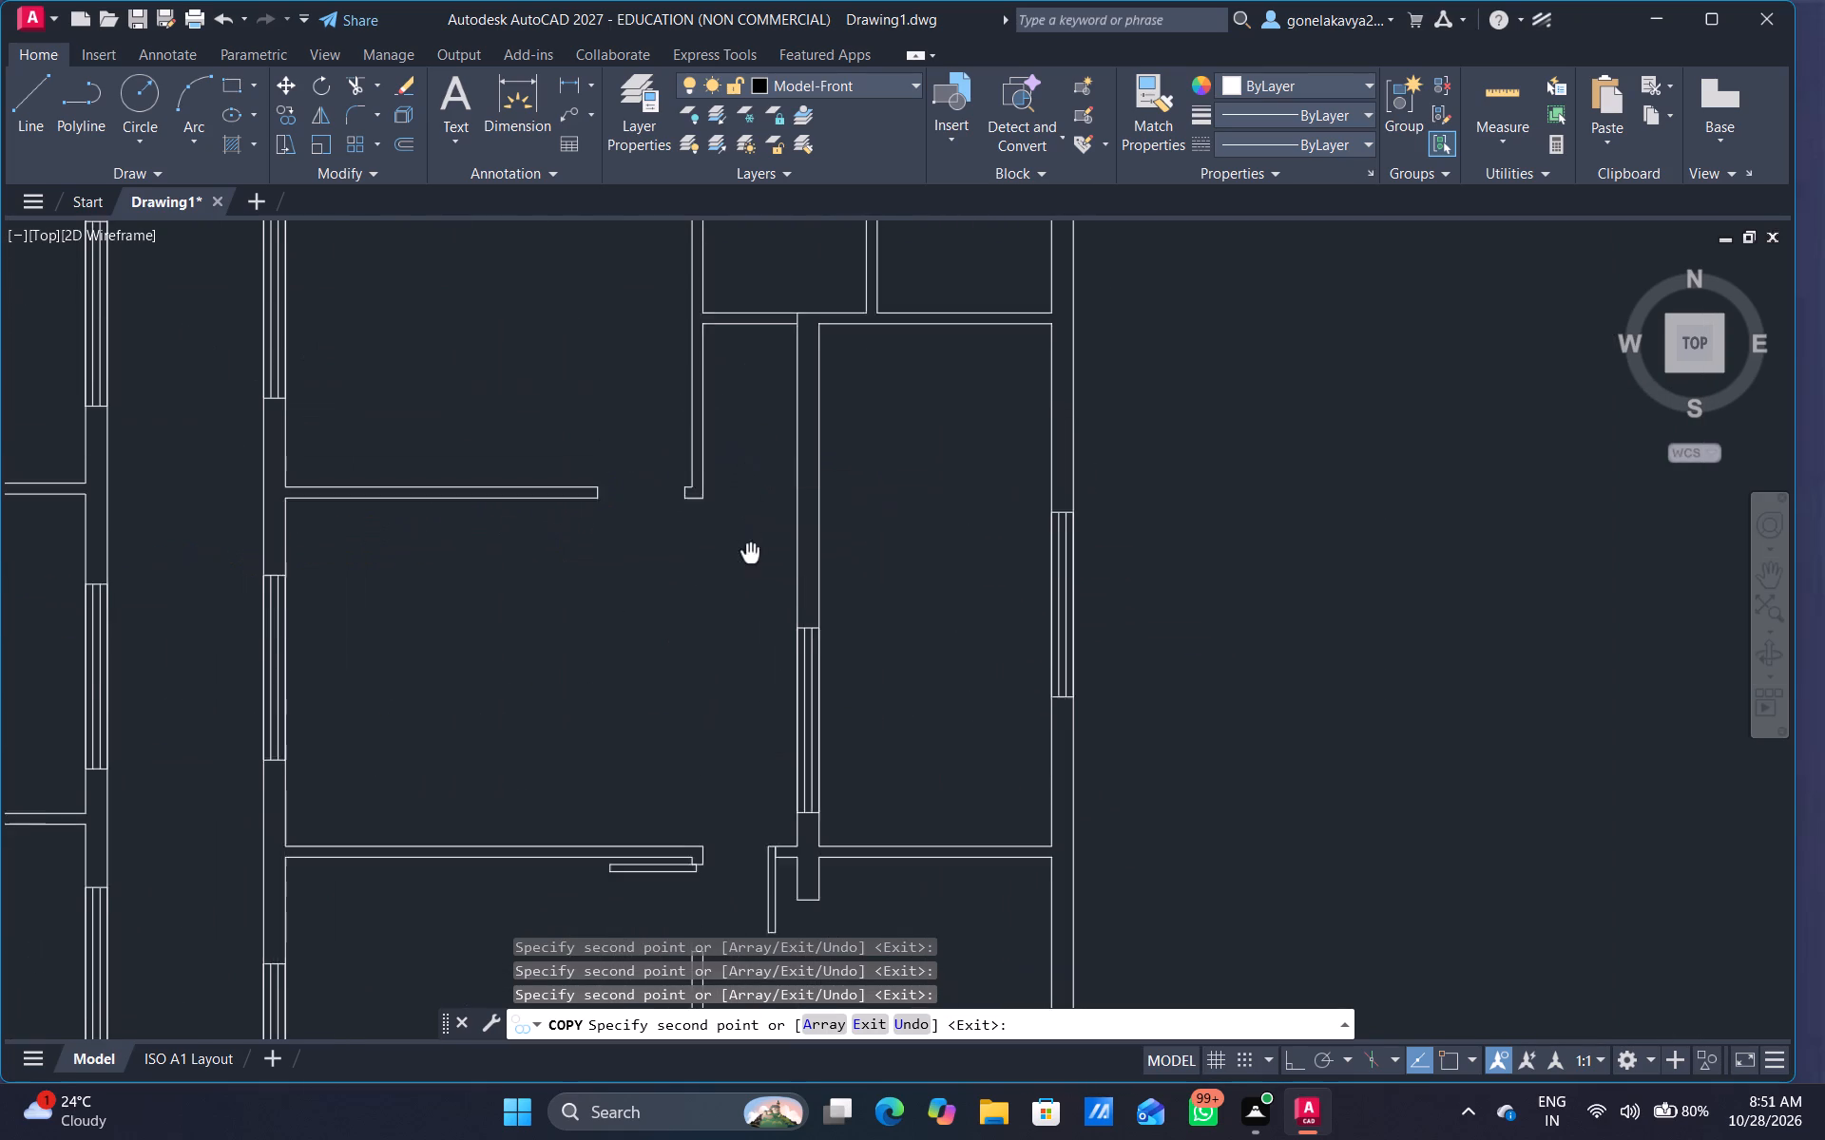
middle_click_drag(750, 558, 750, 568)
scroll(690, 510, "up", 3)
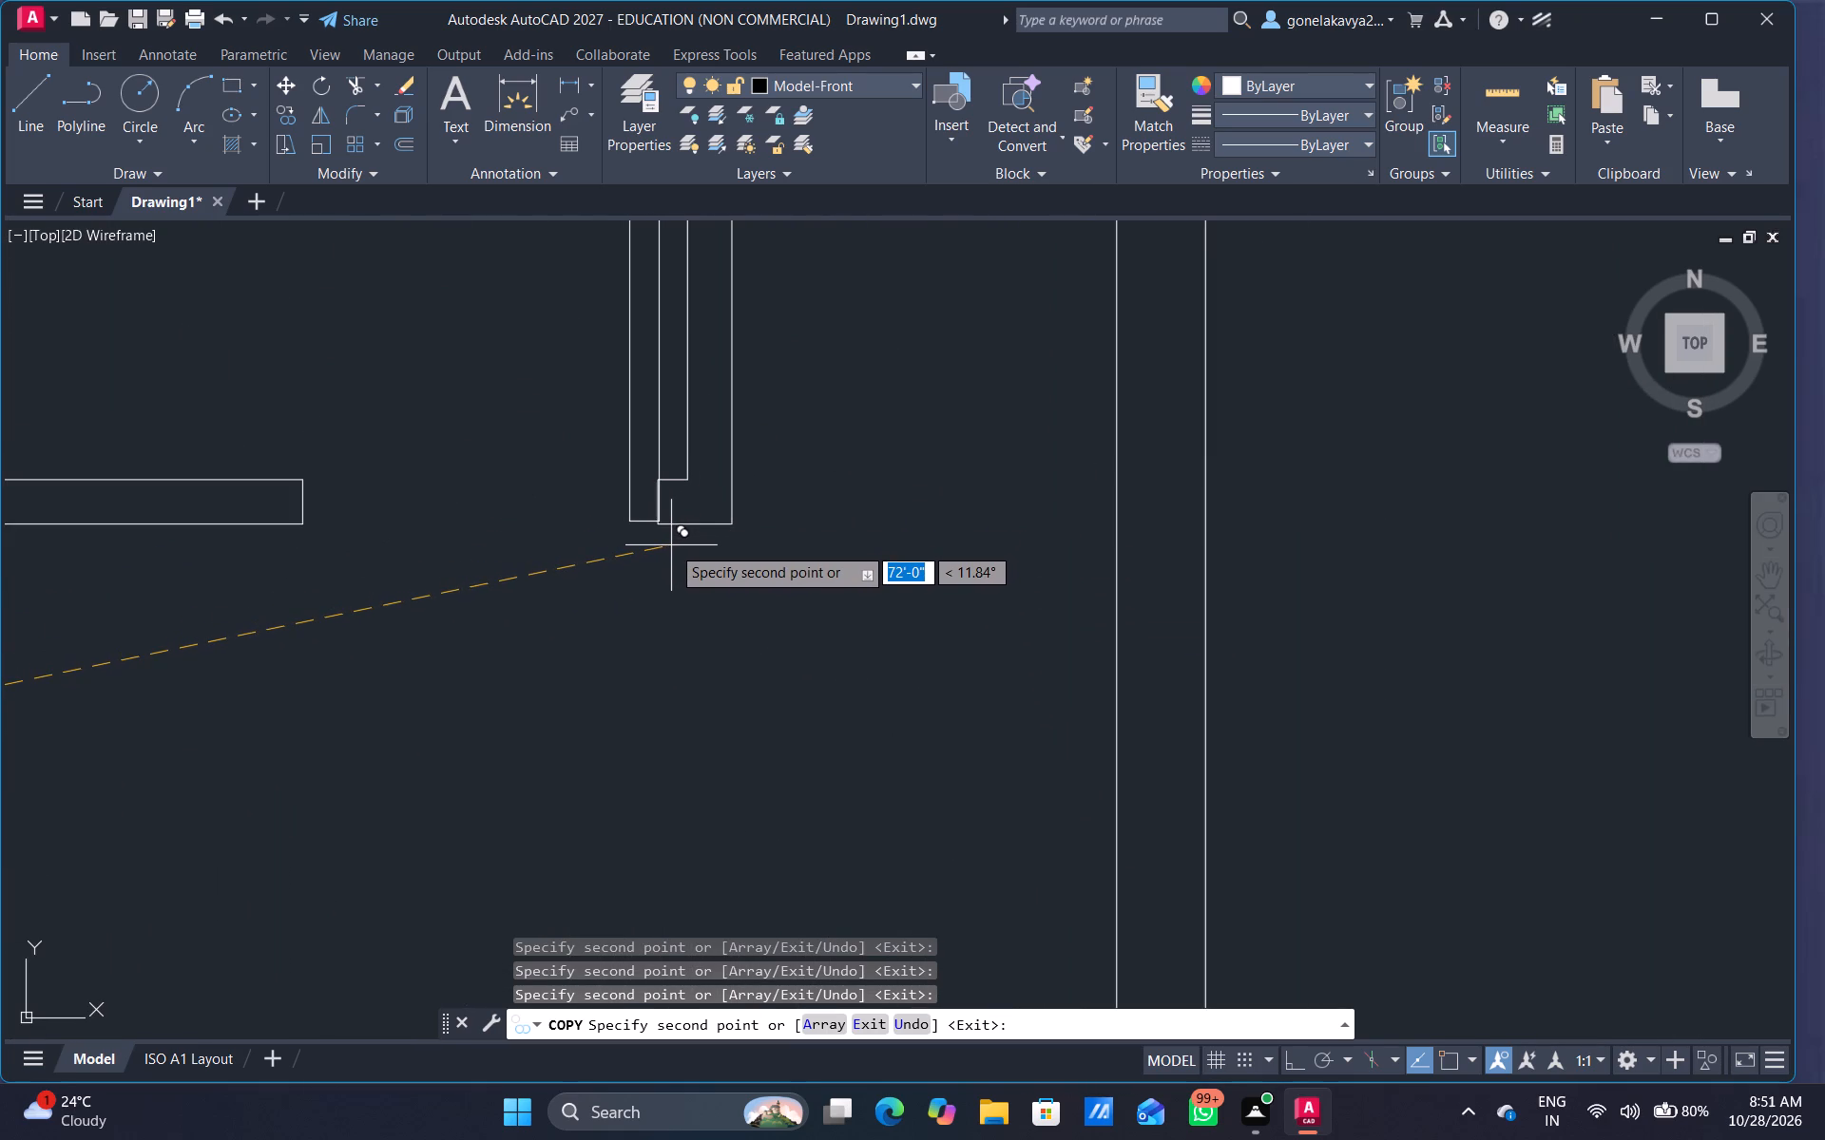
left_click(670, 545)
scroll(692, 533, "down", 4)
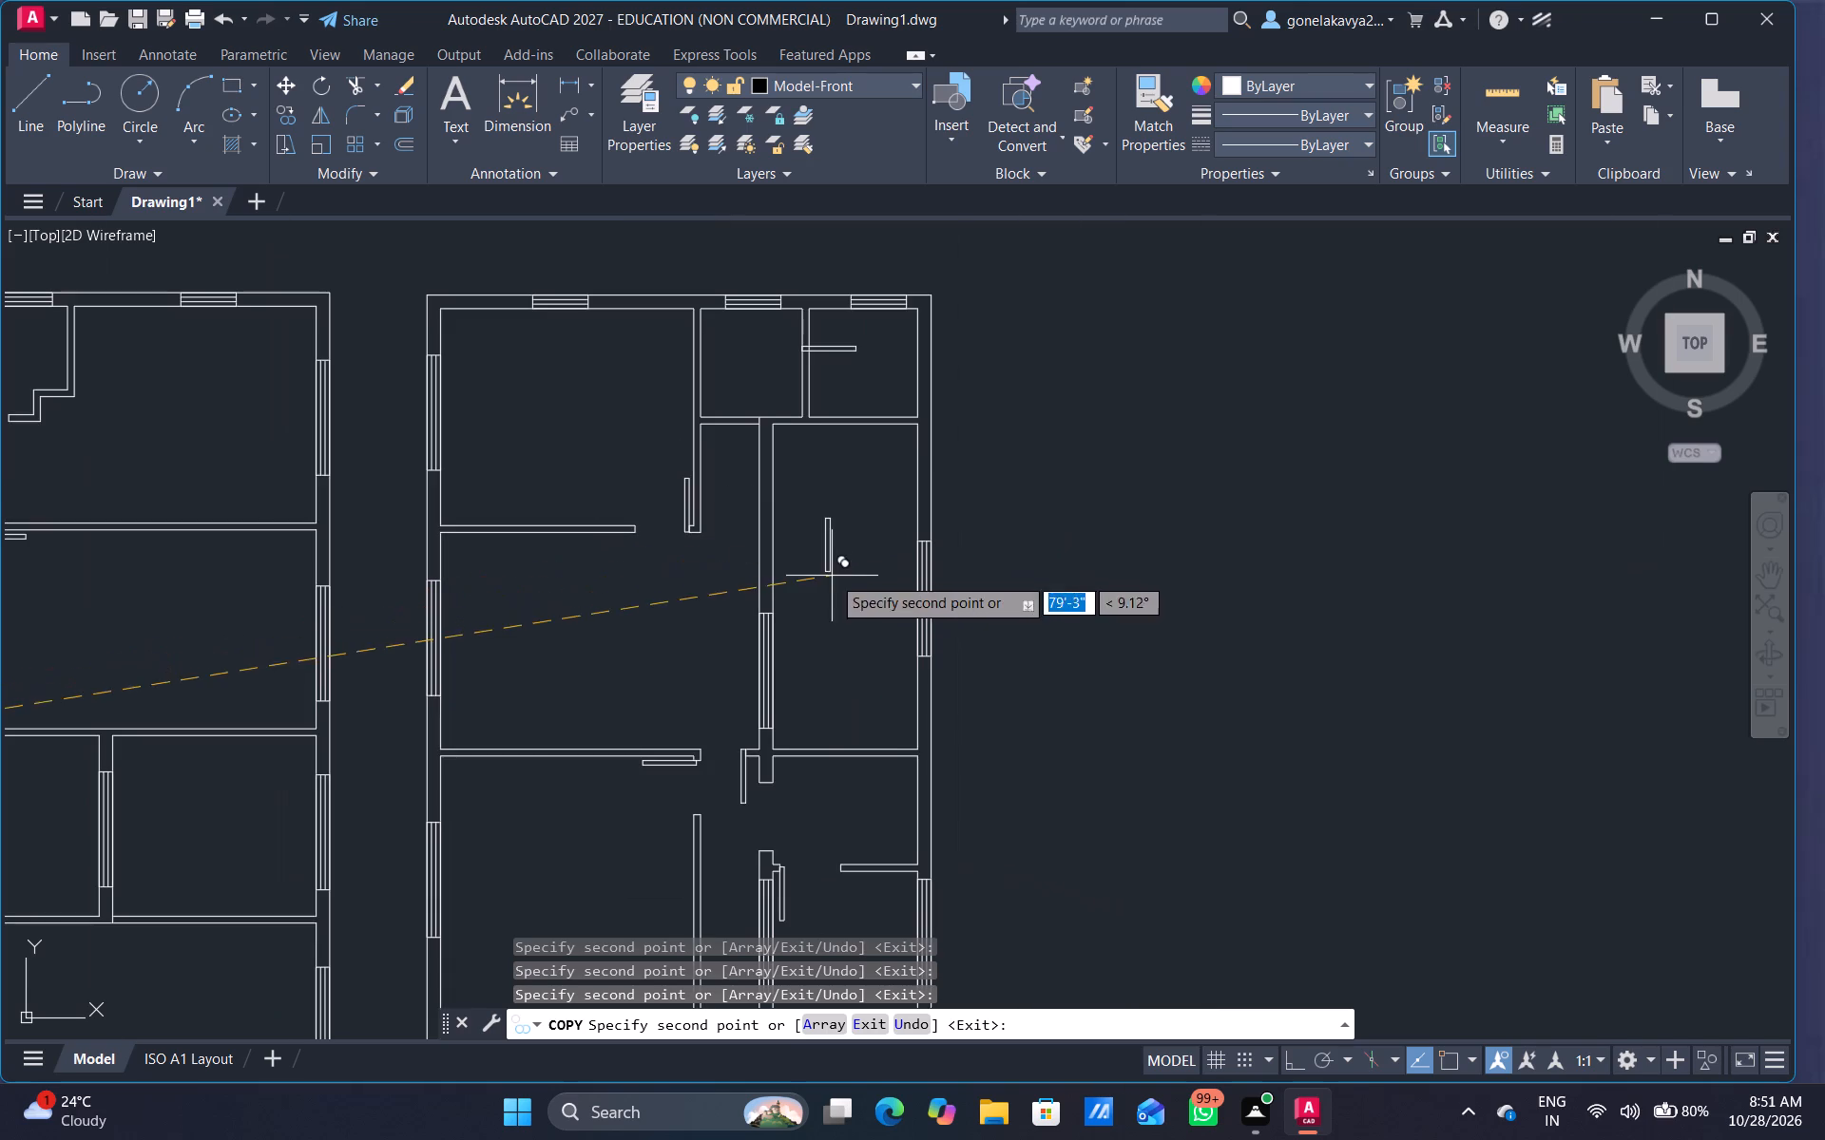
Draw a horizontal line about 3'-3" long with Ortho on, across the smaller plan's east room west wall, just north of its window.
middle_click_drag(832, 576, 864, 635)
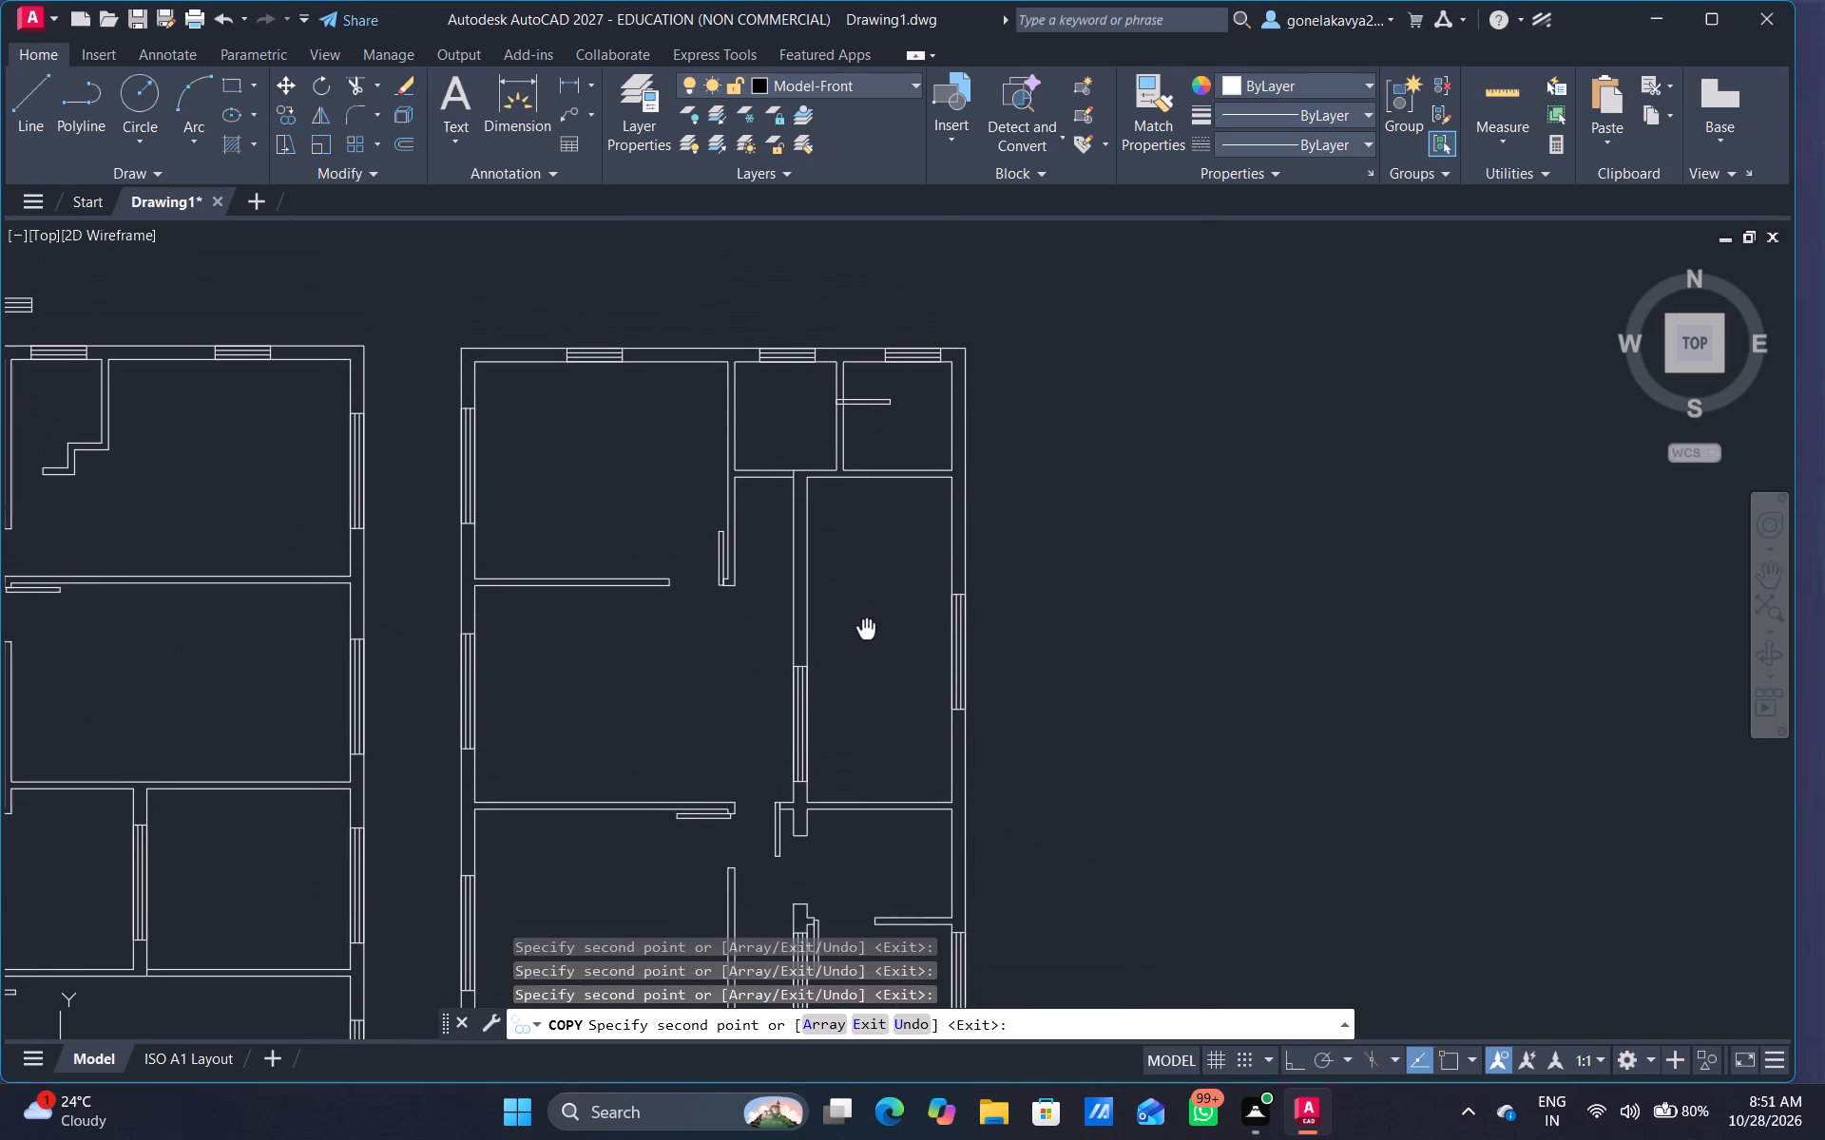
middle_click_drag(864, 635, 835, 750)
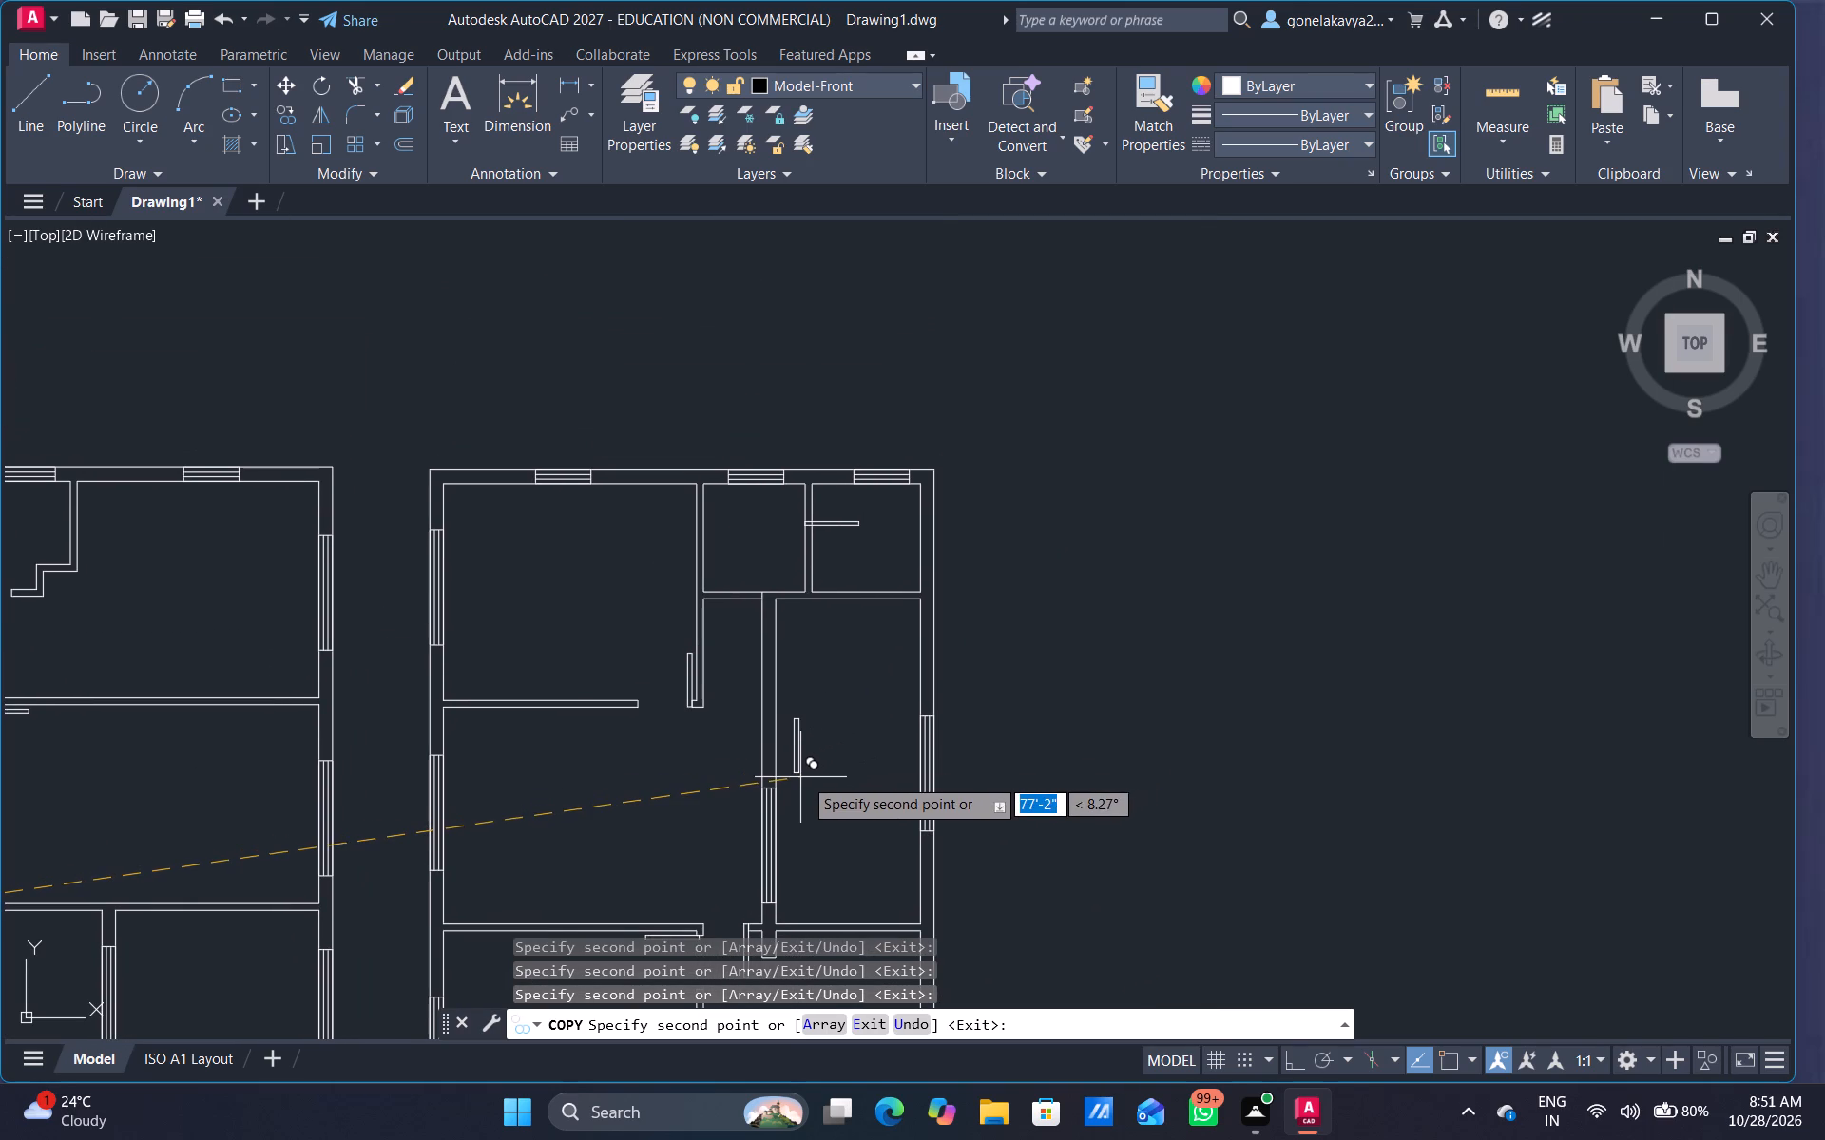
key("Escape")
scroll(790, 797, "up", 1)
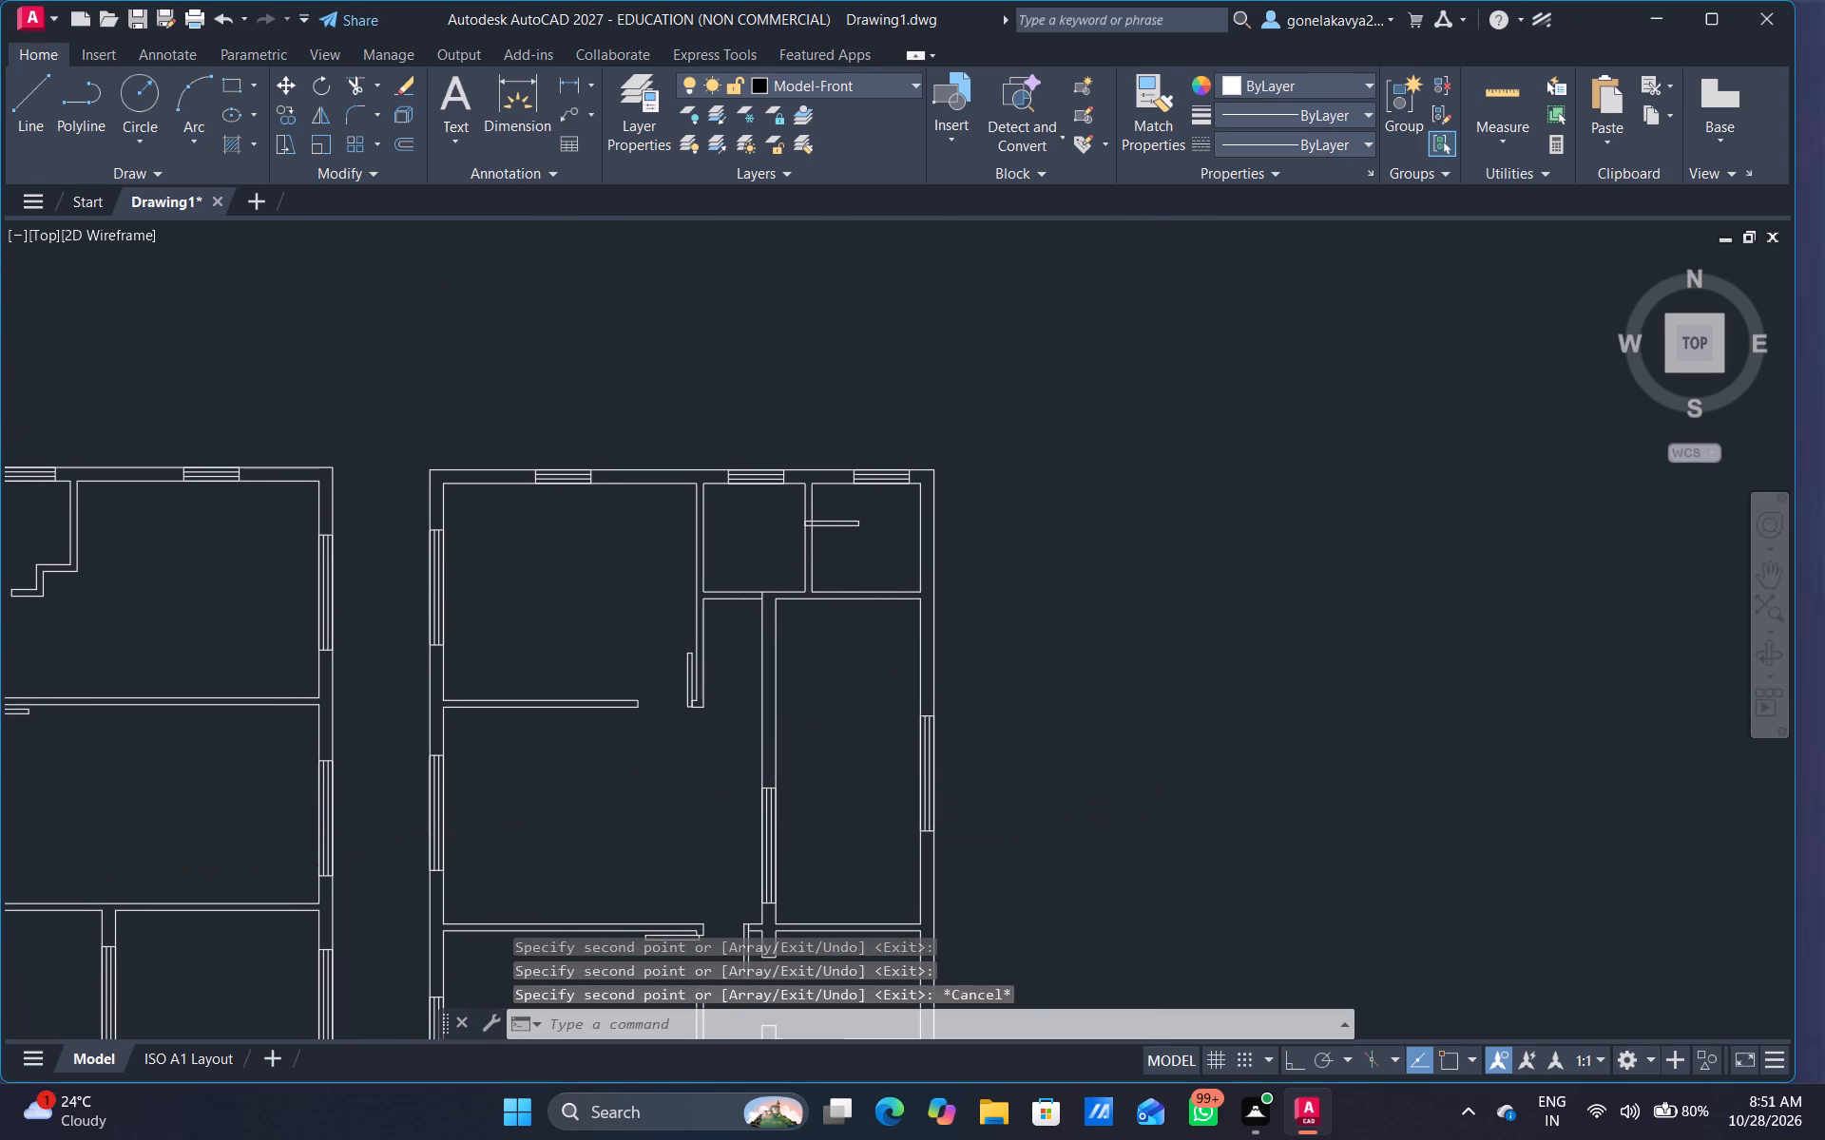
scroll(790, 797, "up", 1)
scroll(790, 784, "down", 1)
middle_click_drag(790, 784, 769, 829)
key("l")
key("Return")
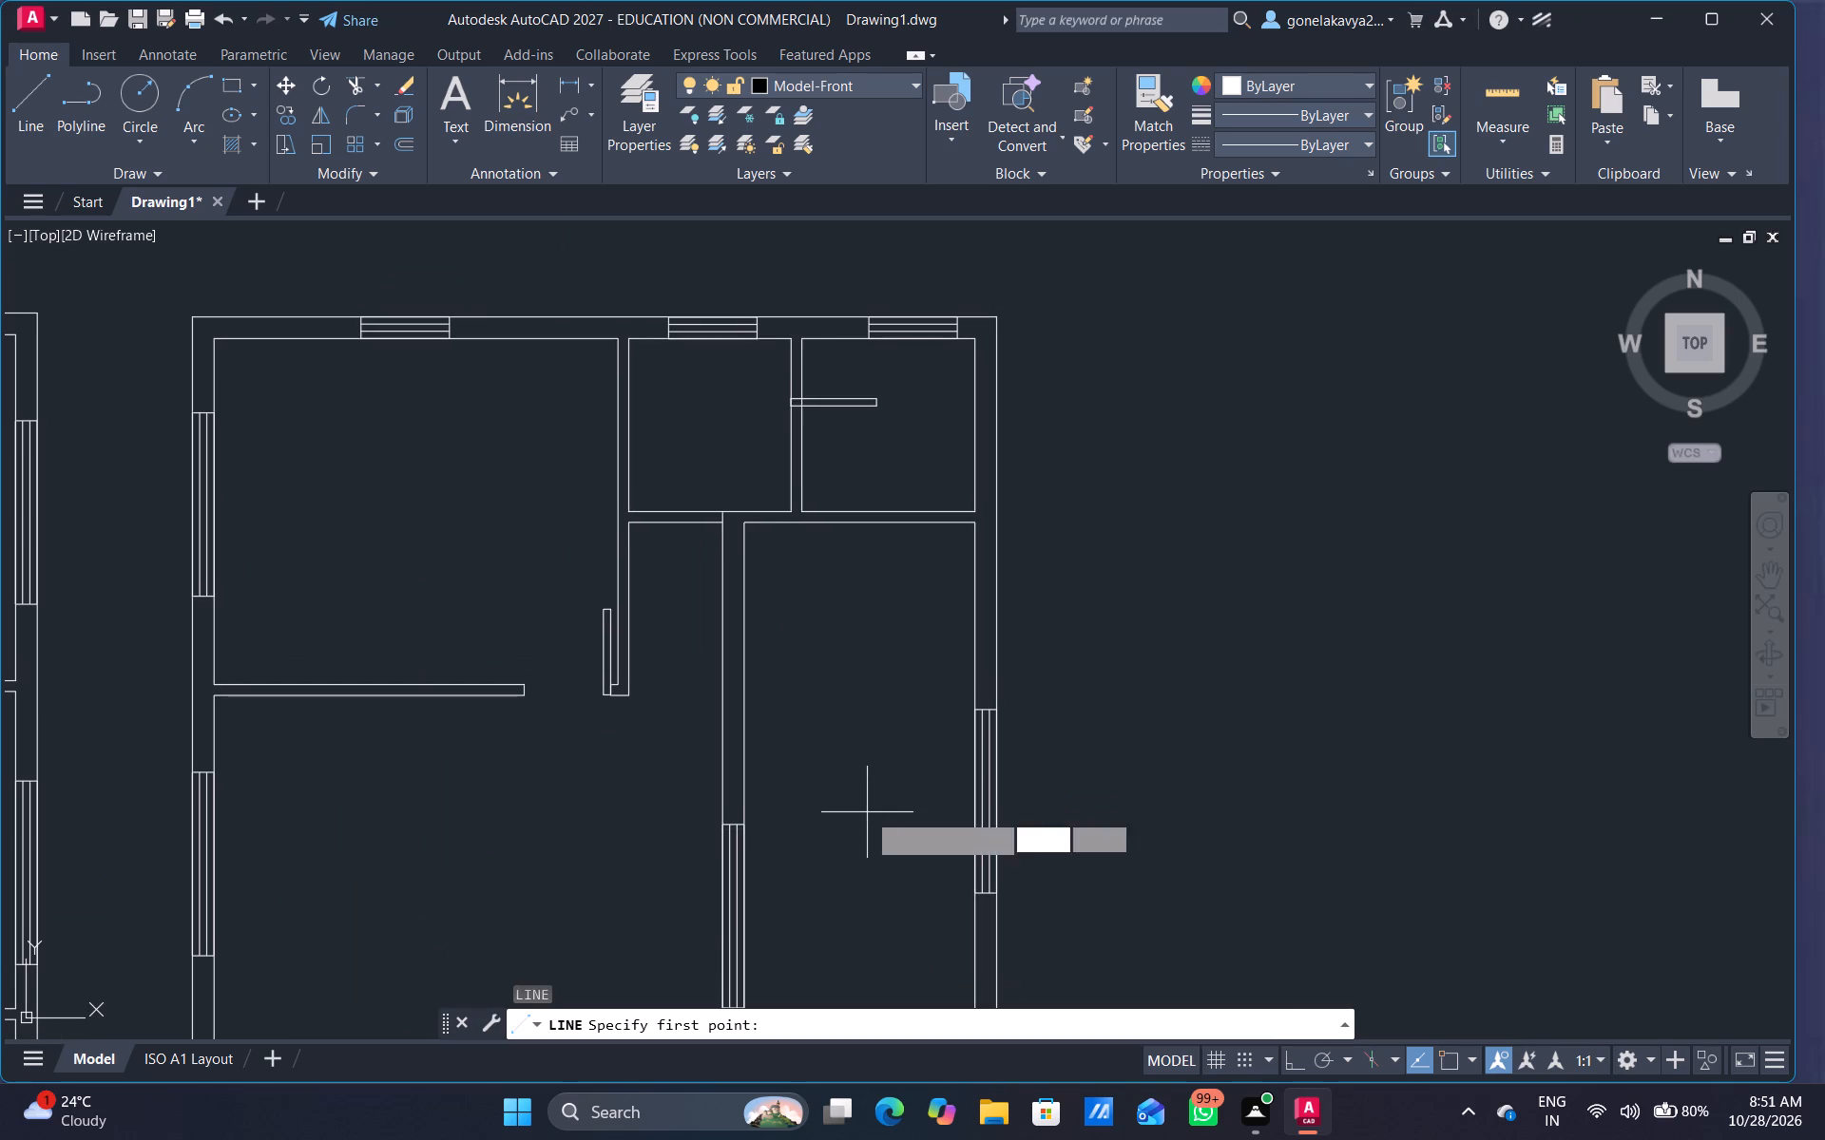
left_click(1289, 1056)
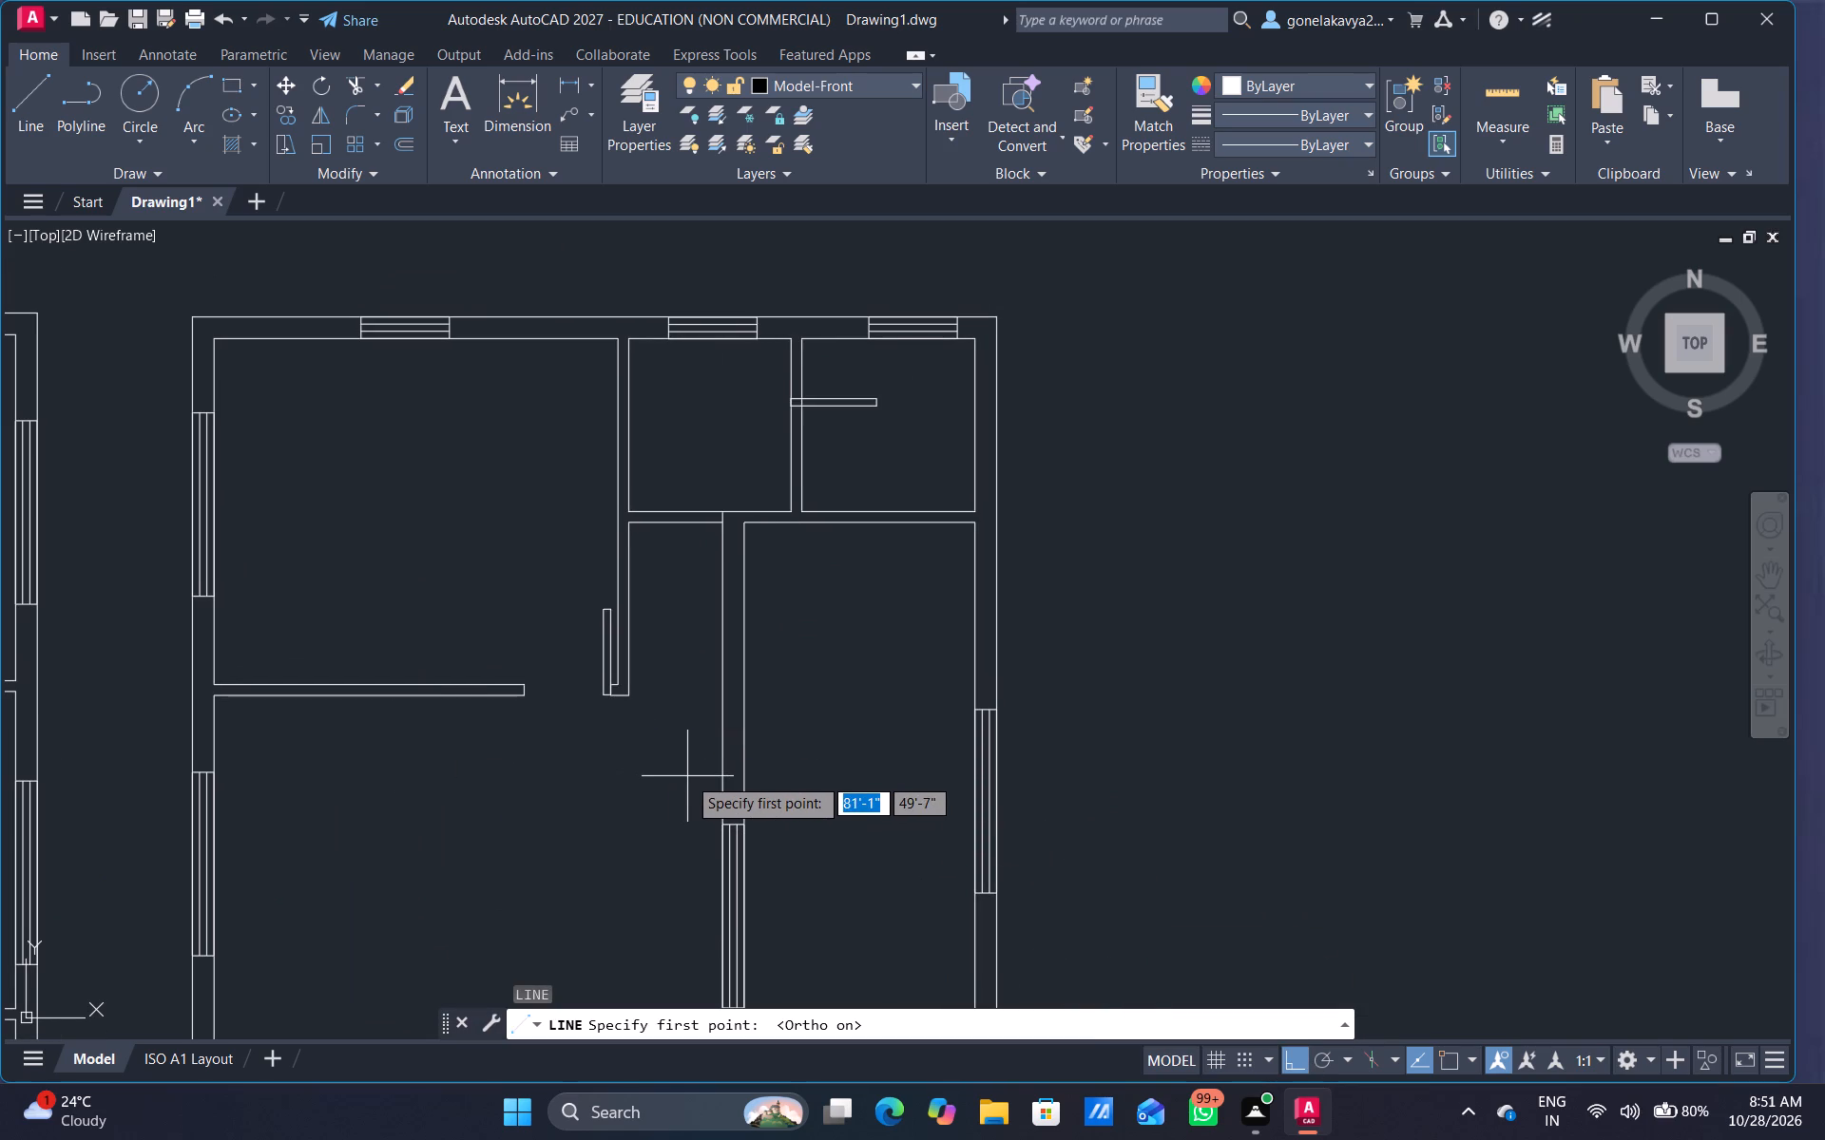
left_click(713, 788)
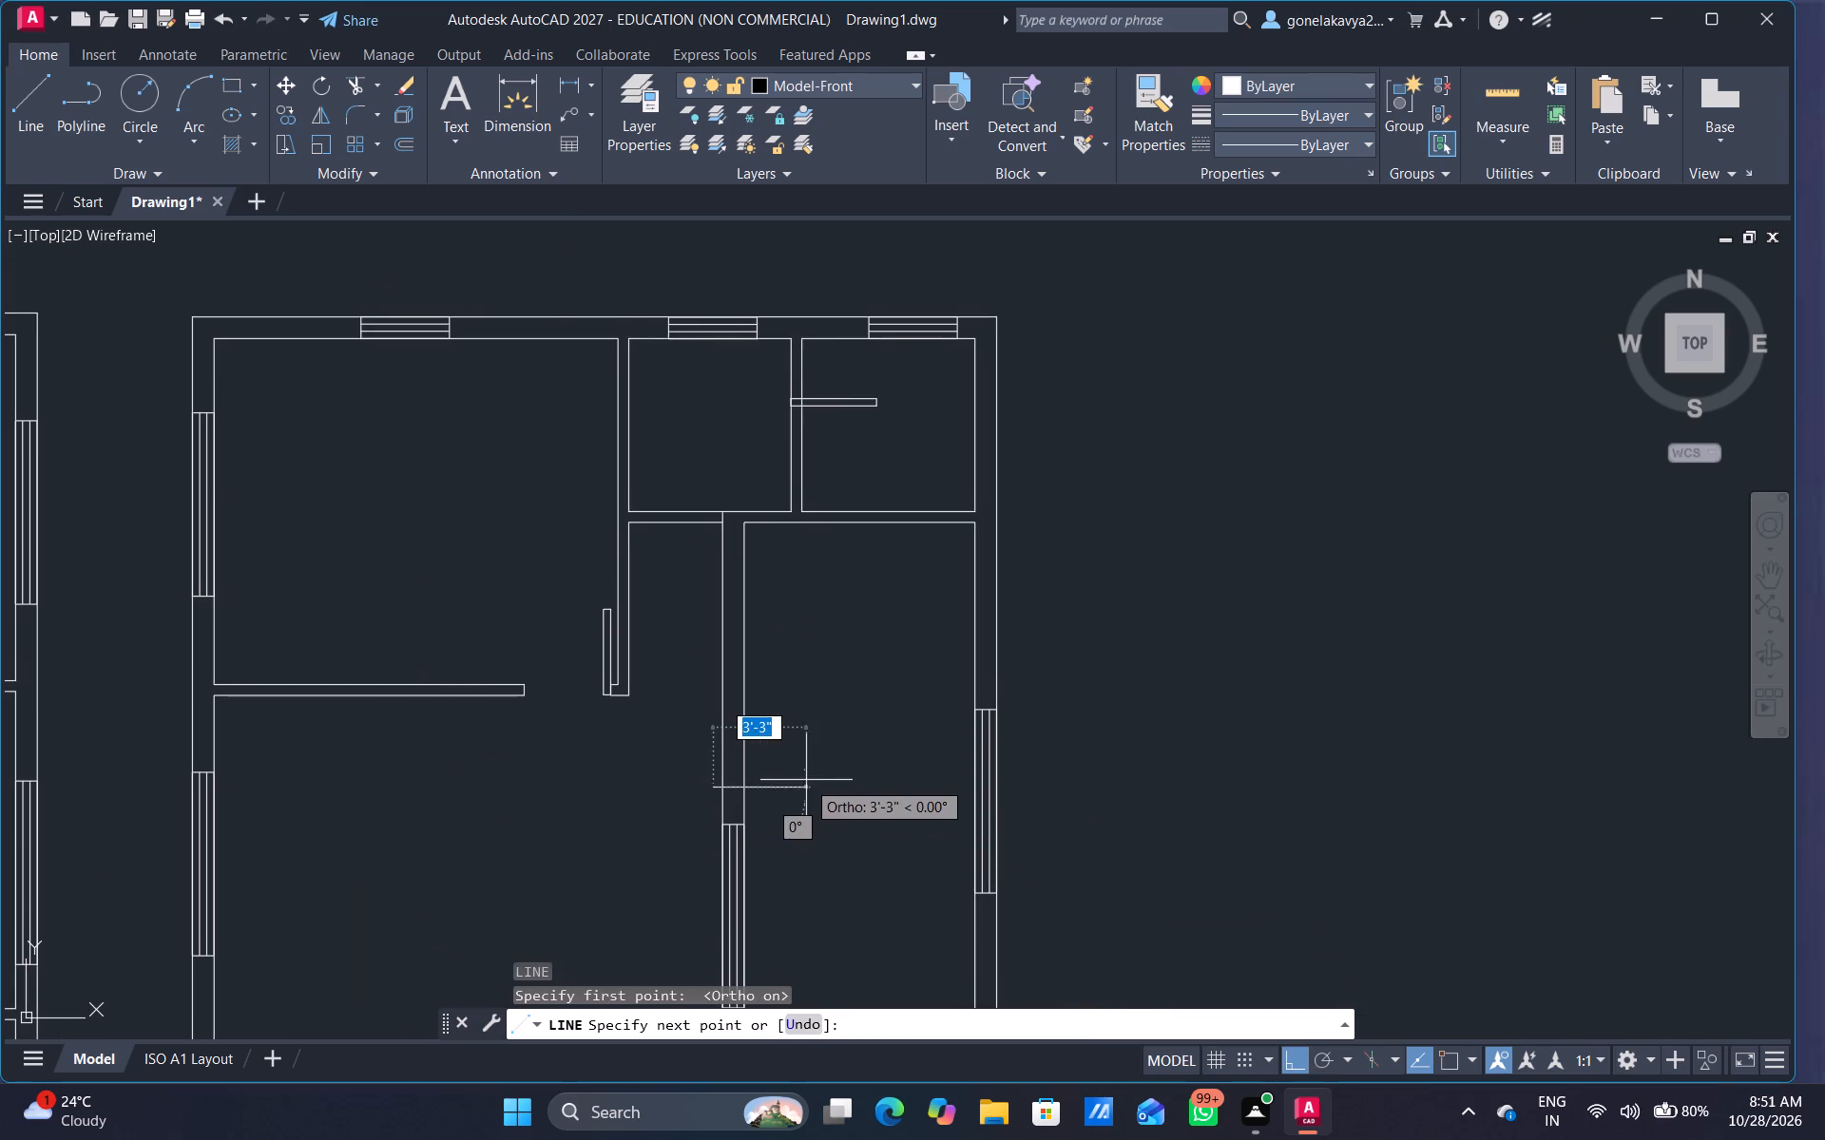
left_click(806, 780)
key("Escape")
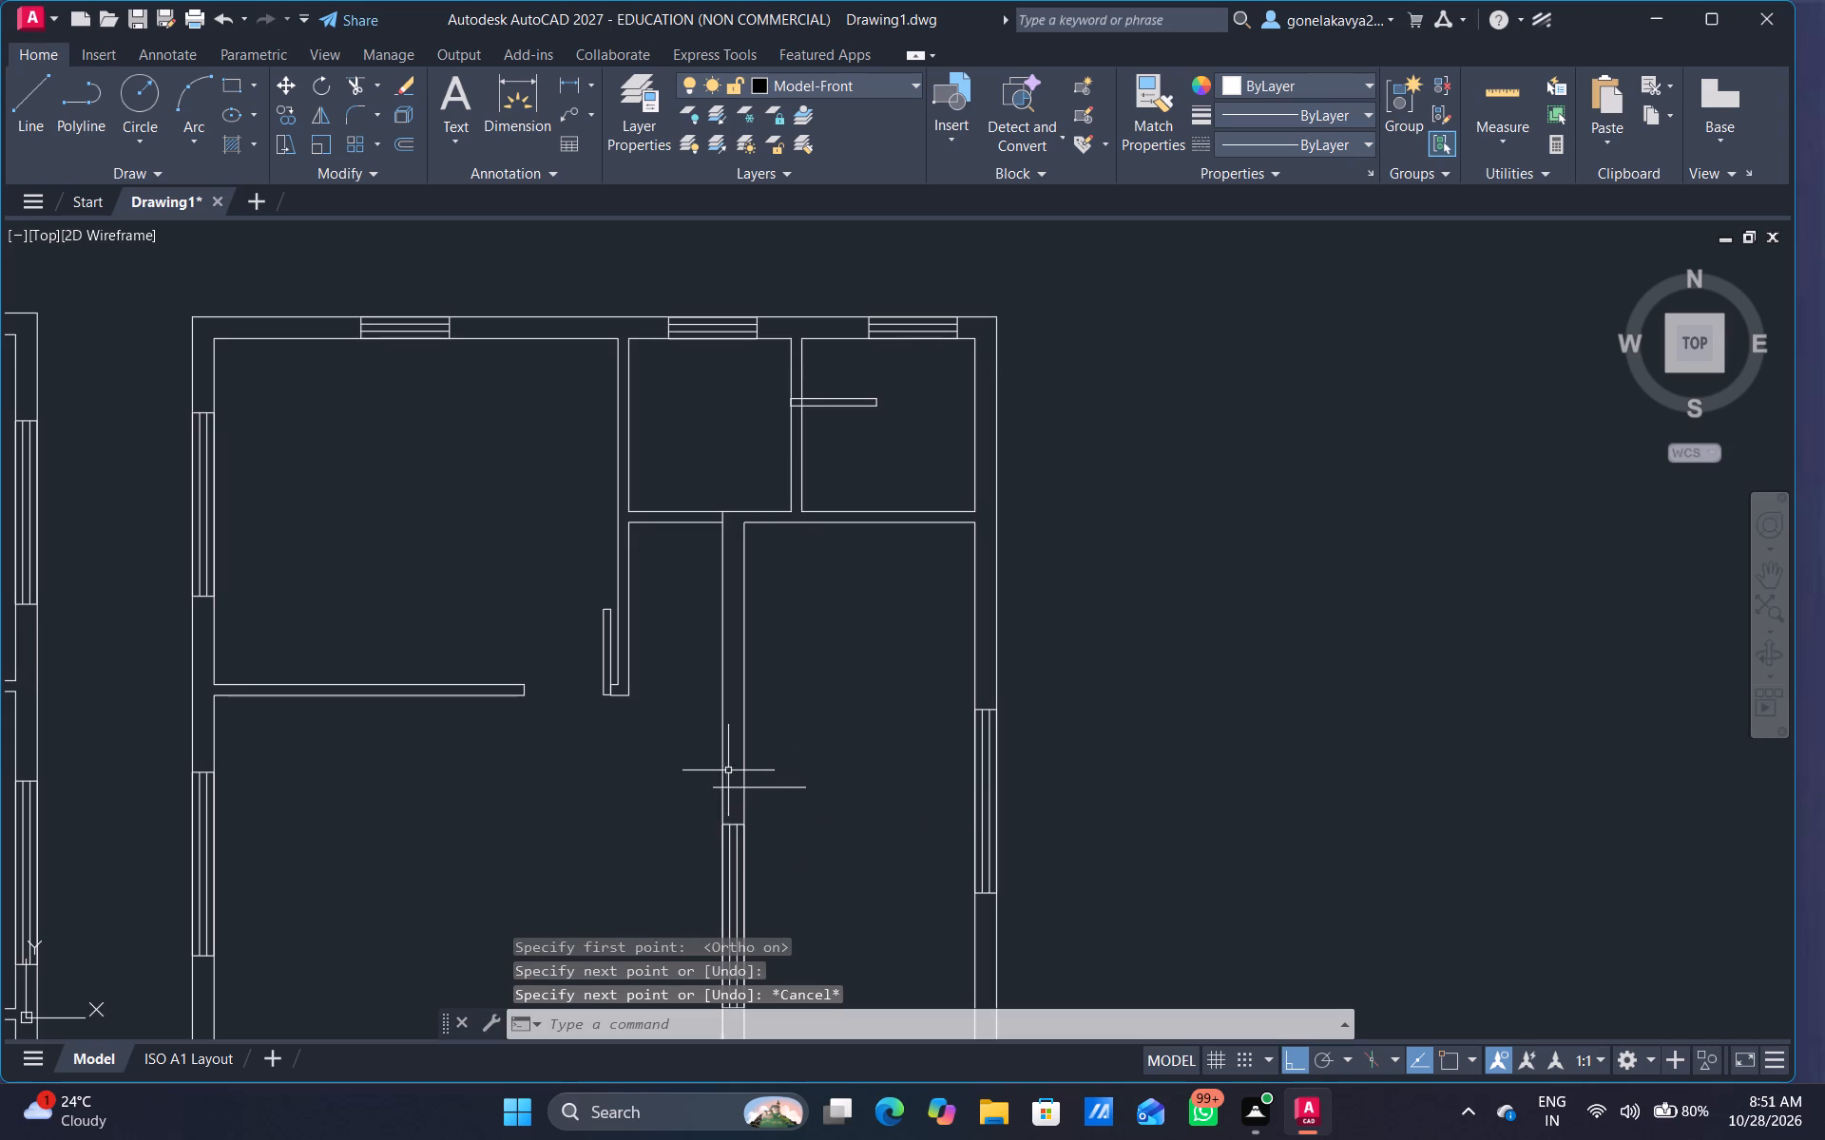
Offset the line across the wall 3' north, and offset that copy a further 3" north.
key("o")
key("Return")
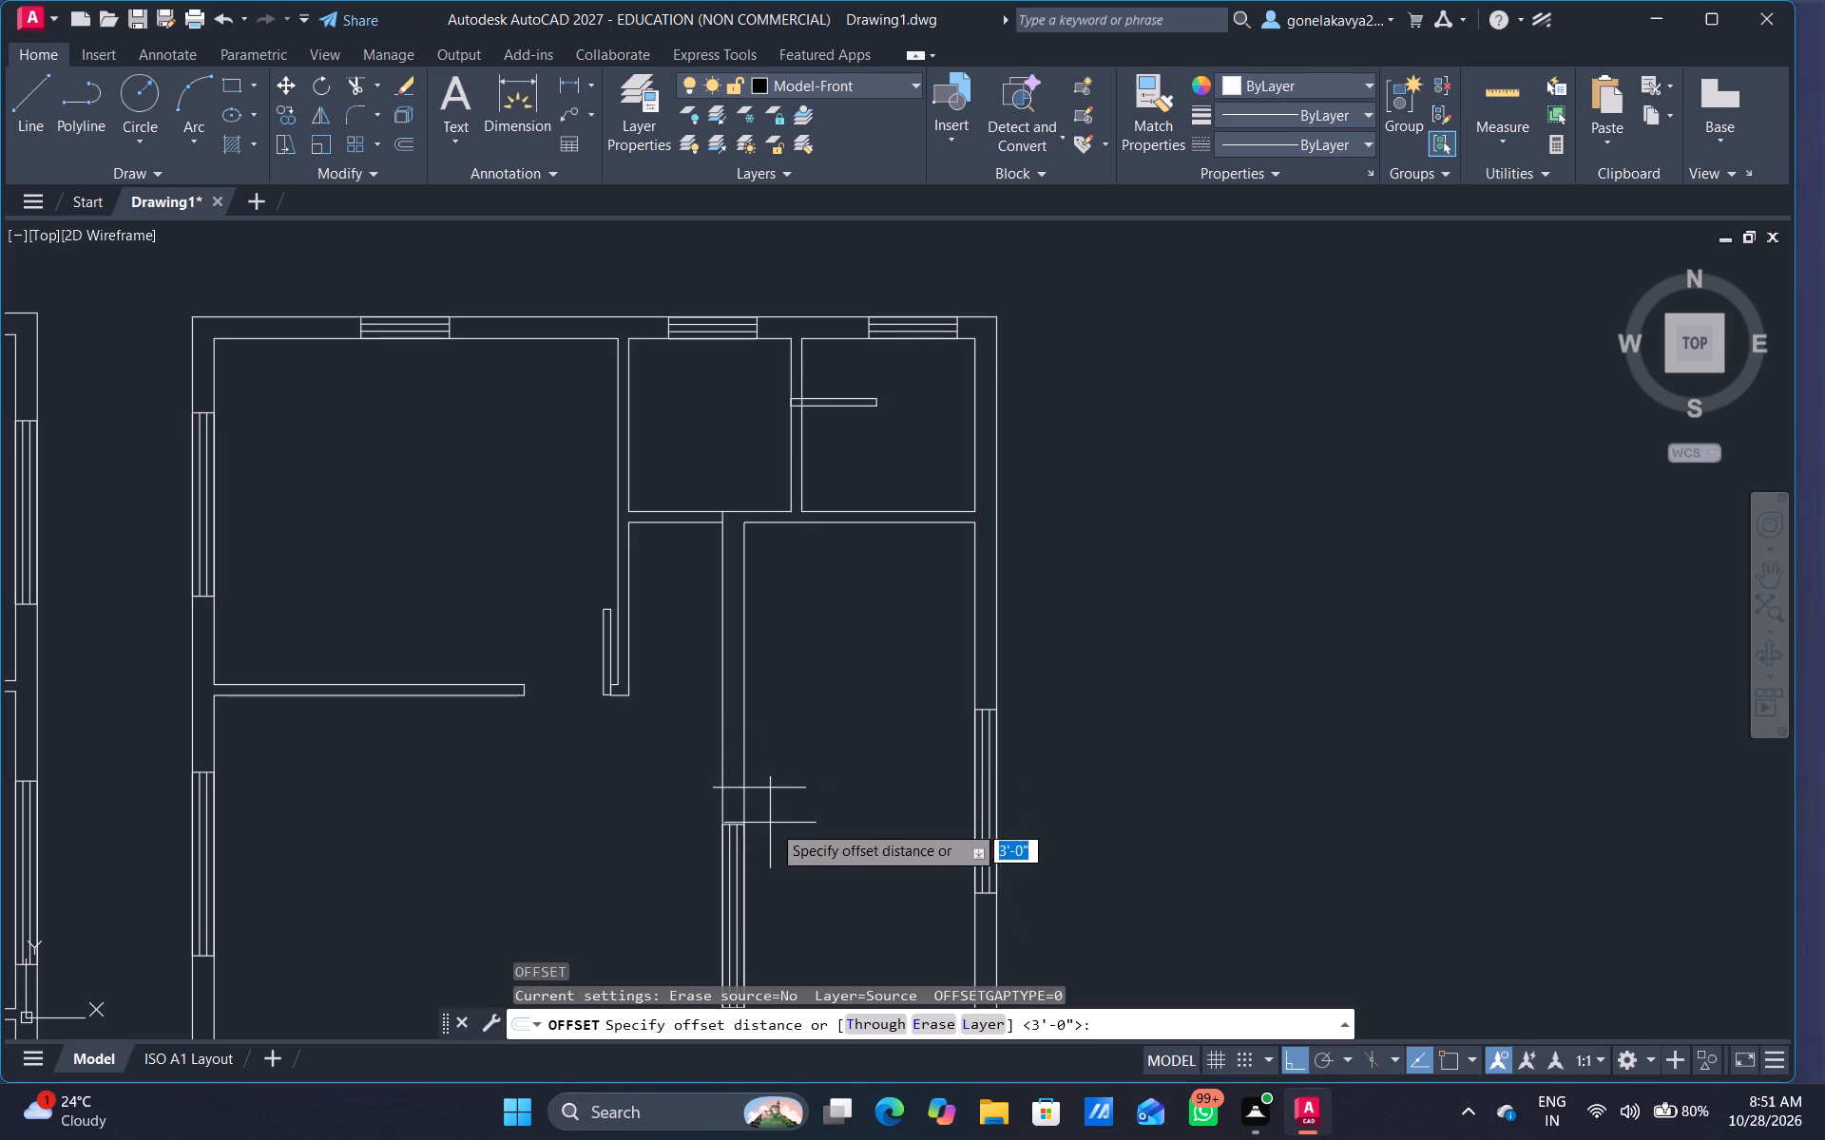
left_click_drag(772, 824, 760, 728)
left_click(760, 728)
left_click(758, 787)
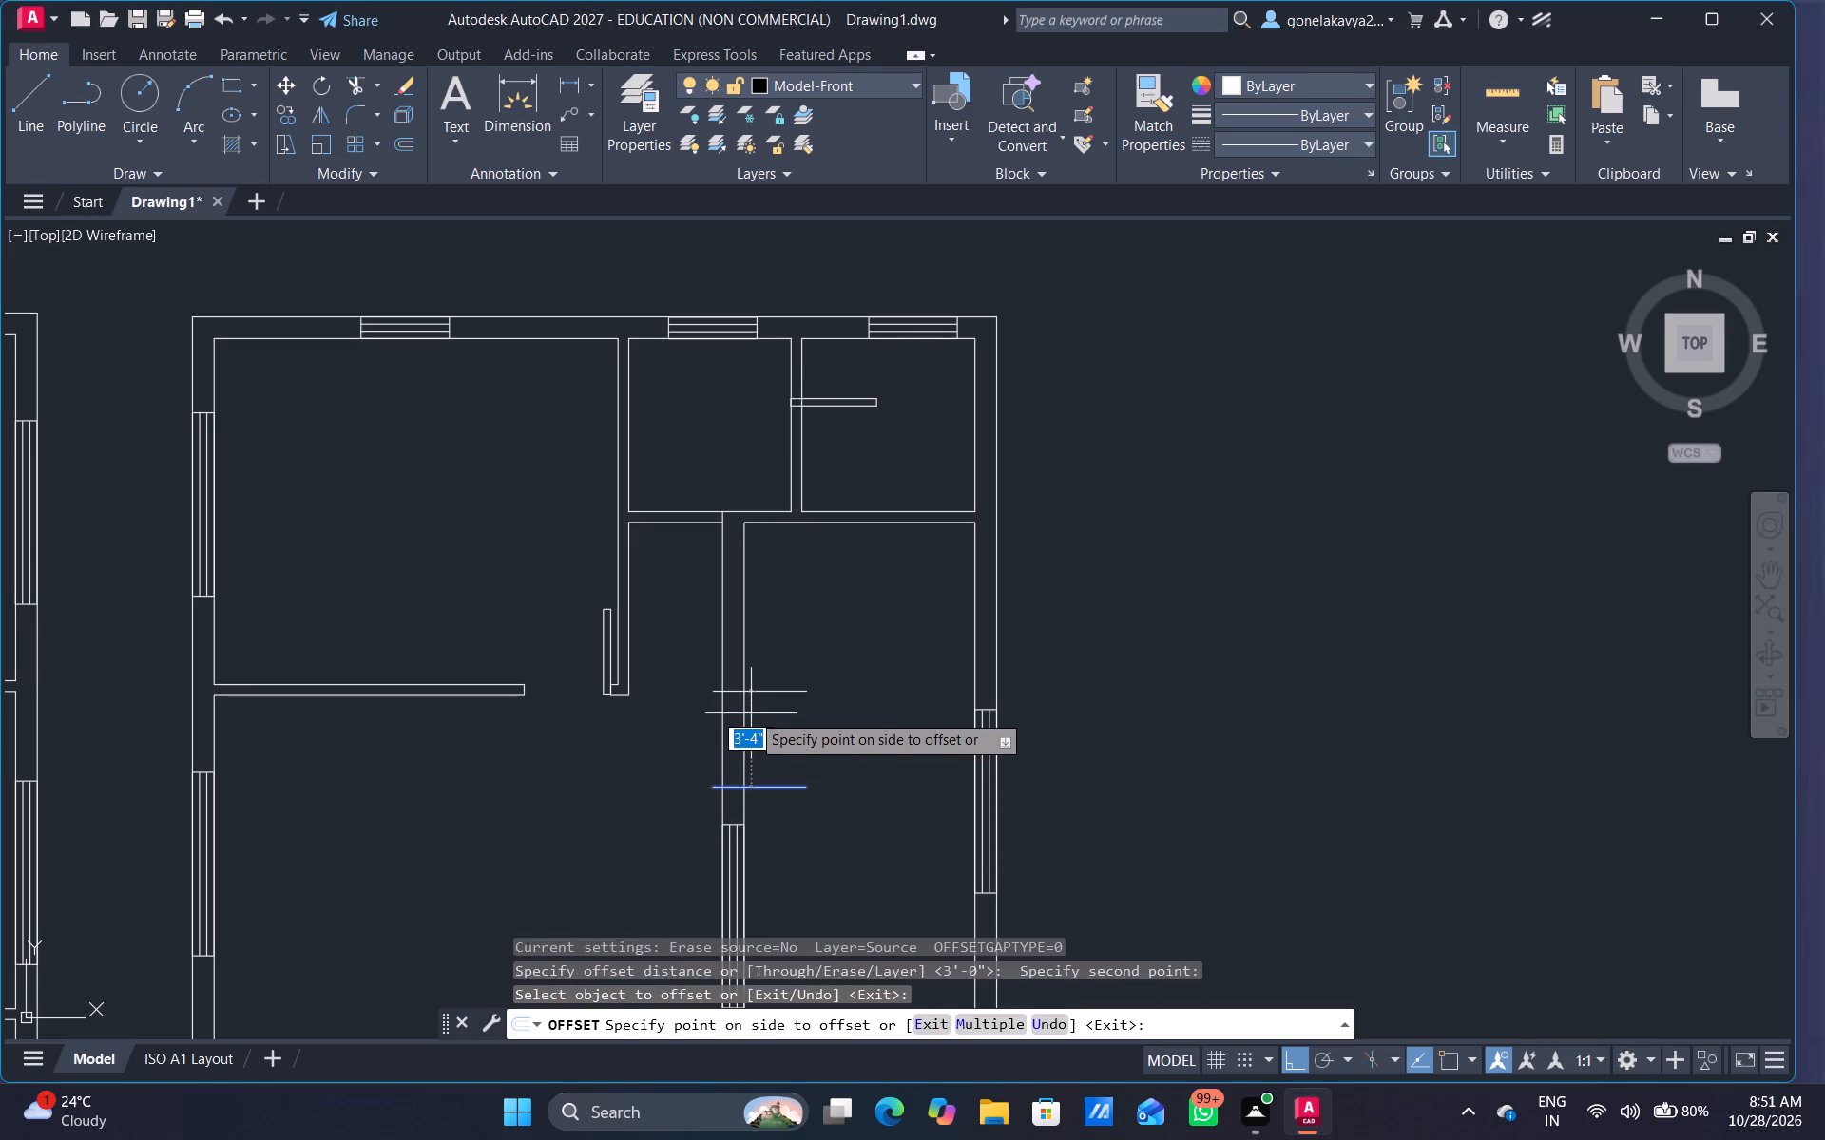
type("3'")
key("Return")
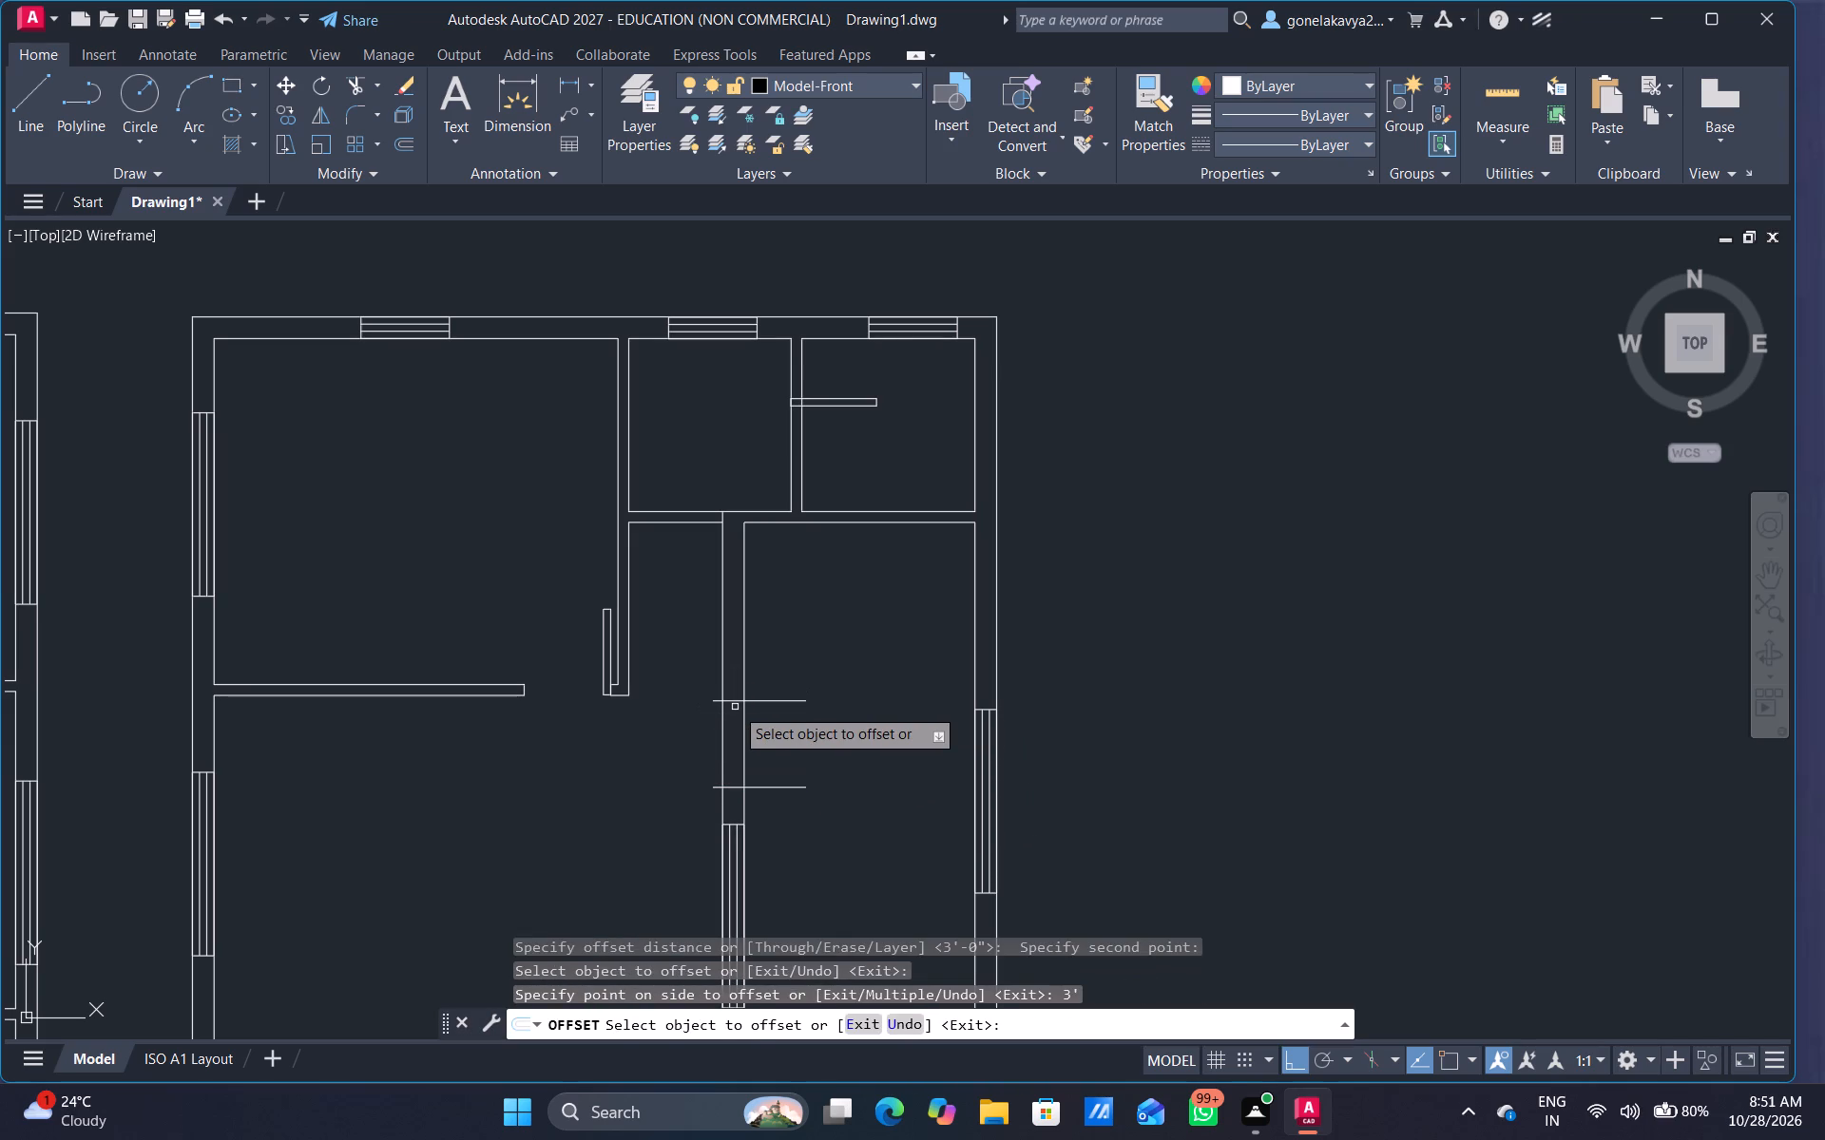
left_click(763, 699)
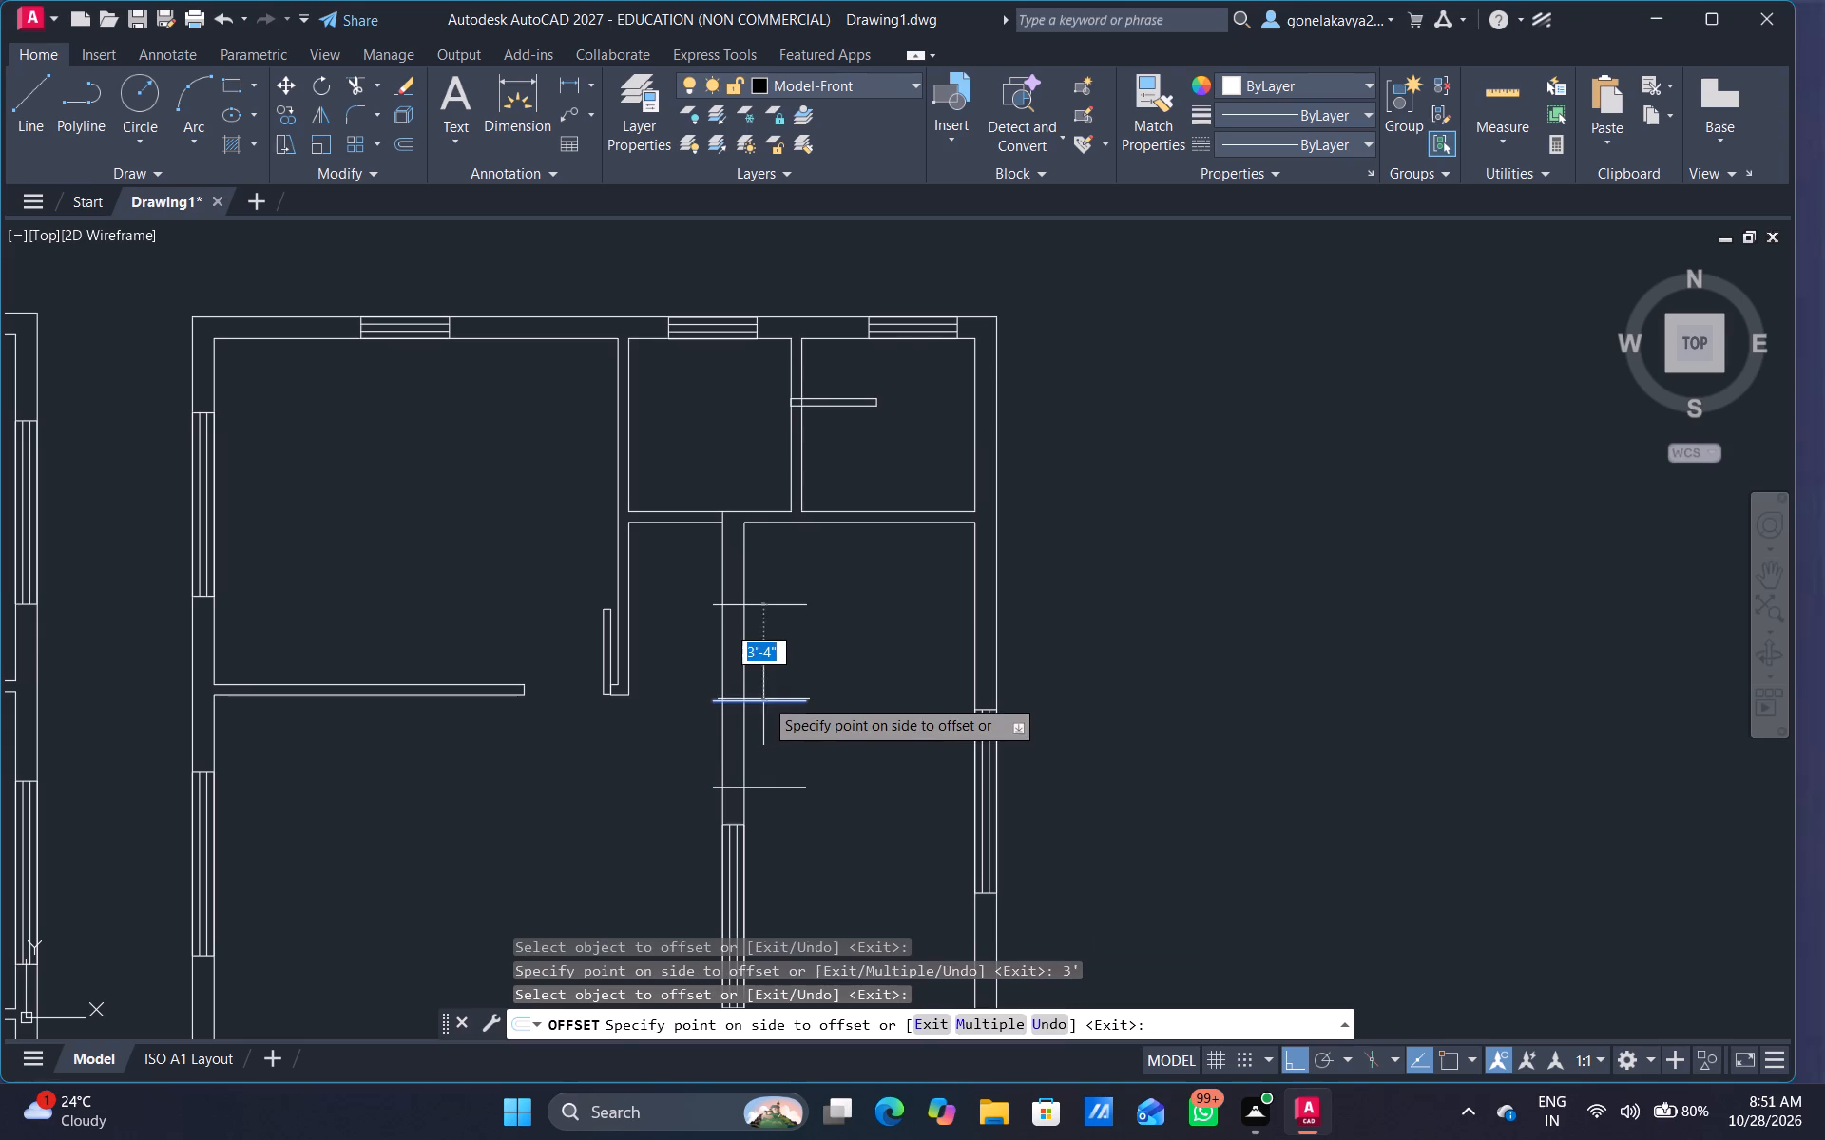
type("3\"")
key("Return")
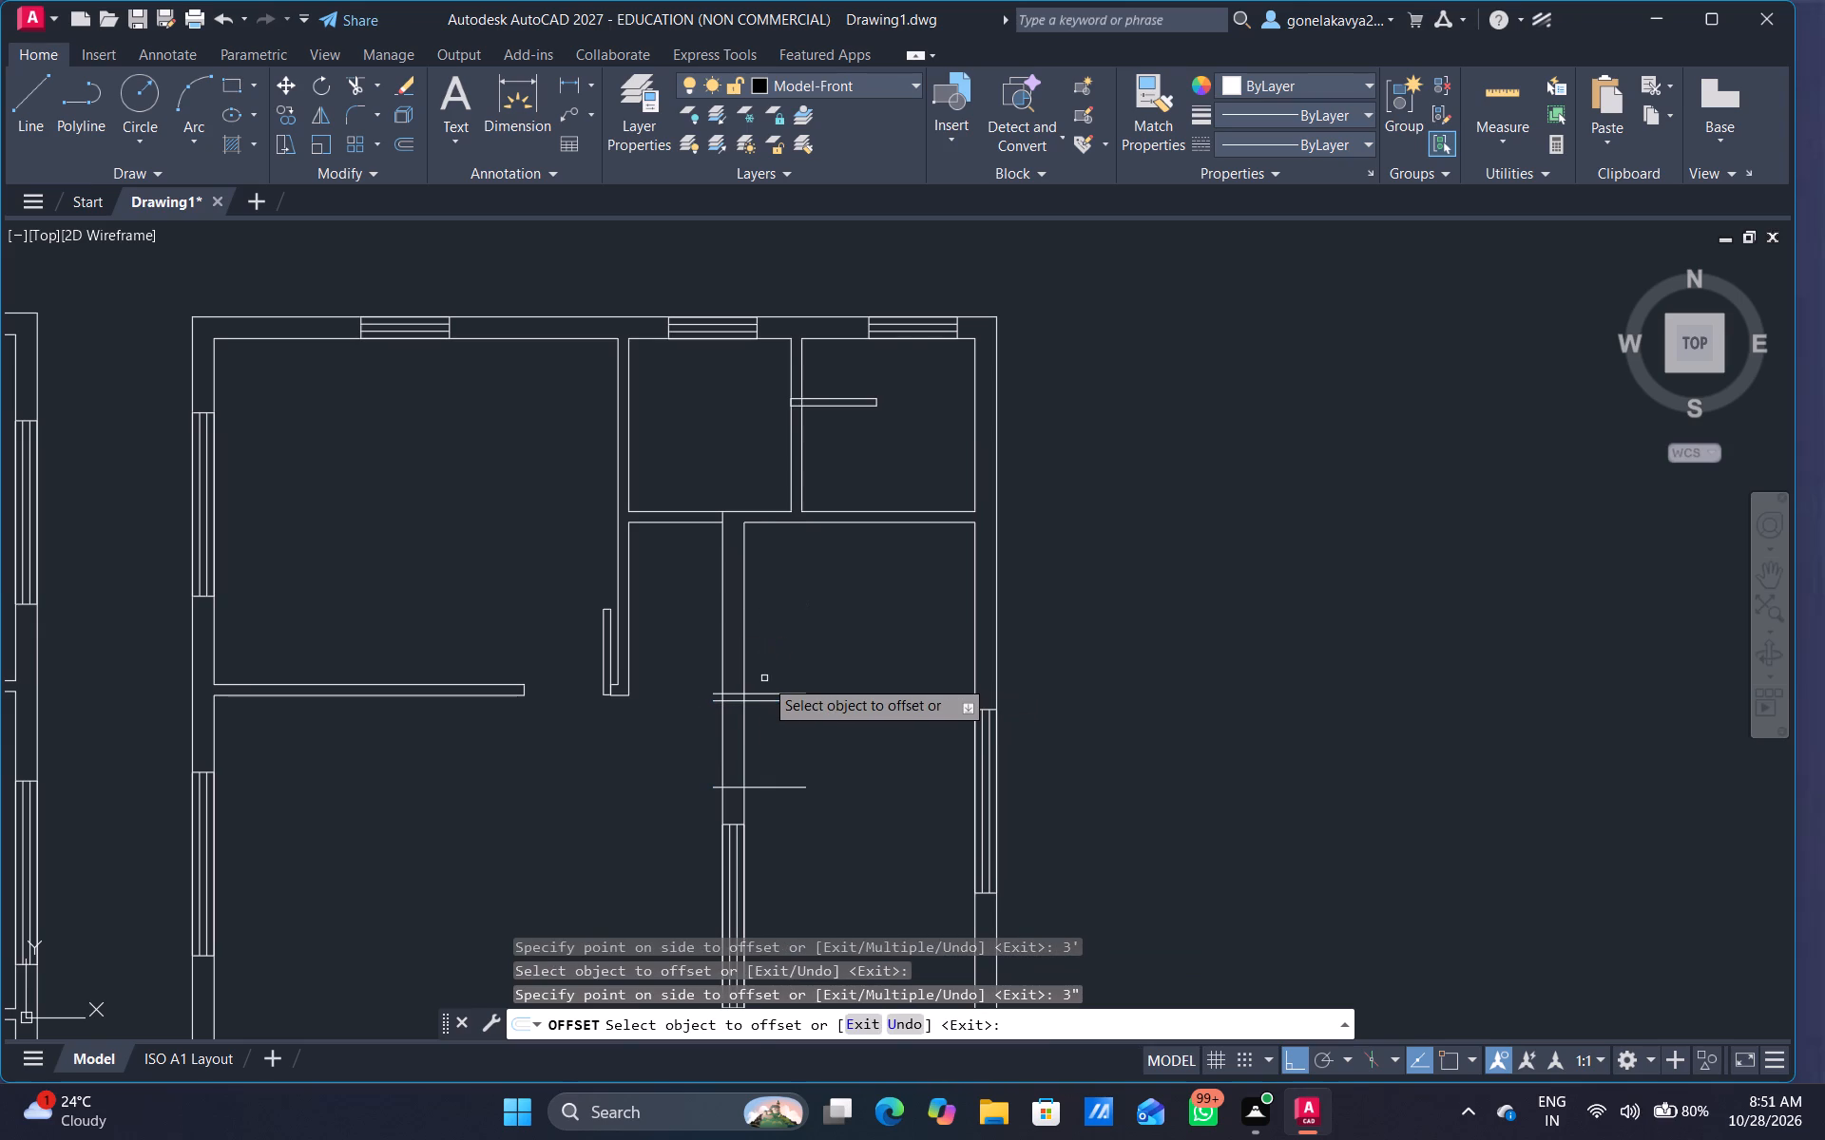
key("Escape")
Trim away the middle offset line and the ends of the northernmost line that overhang the wall.
type("tr")
key("space")
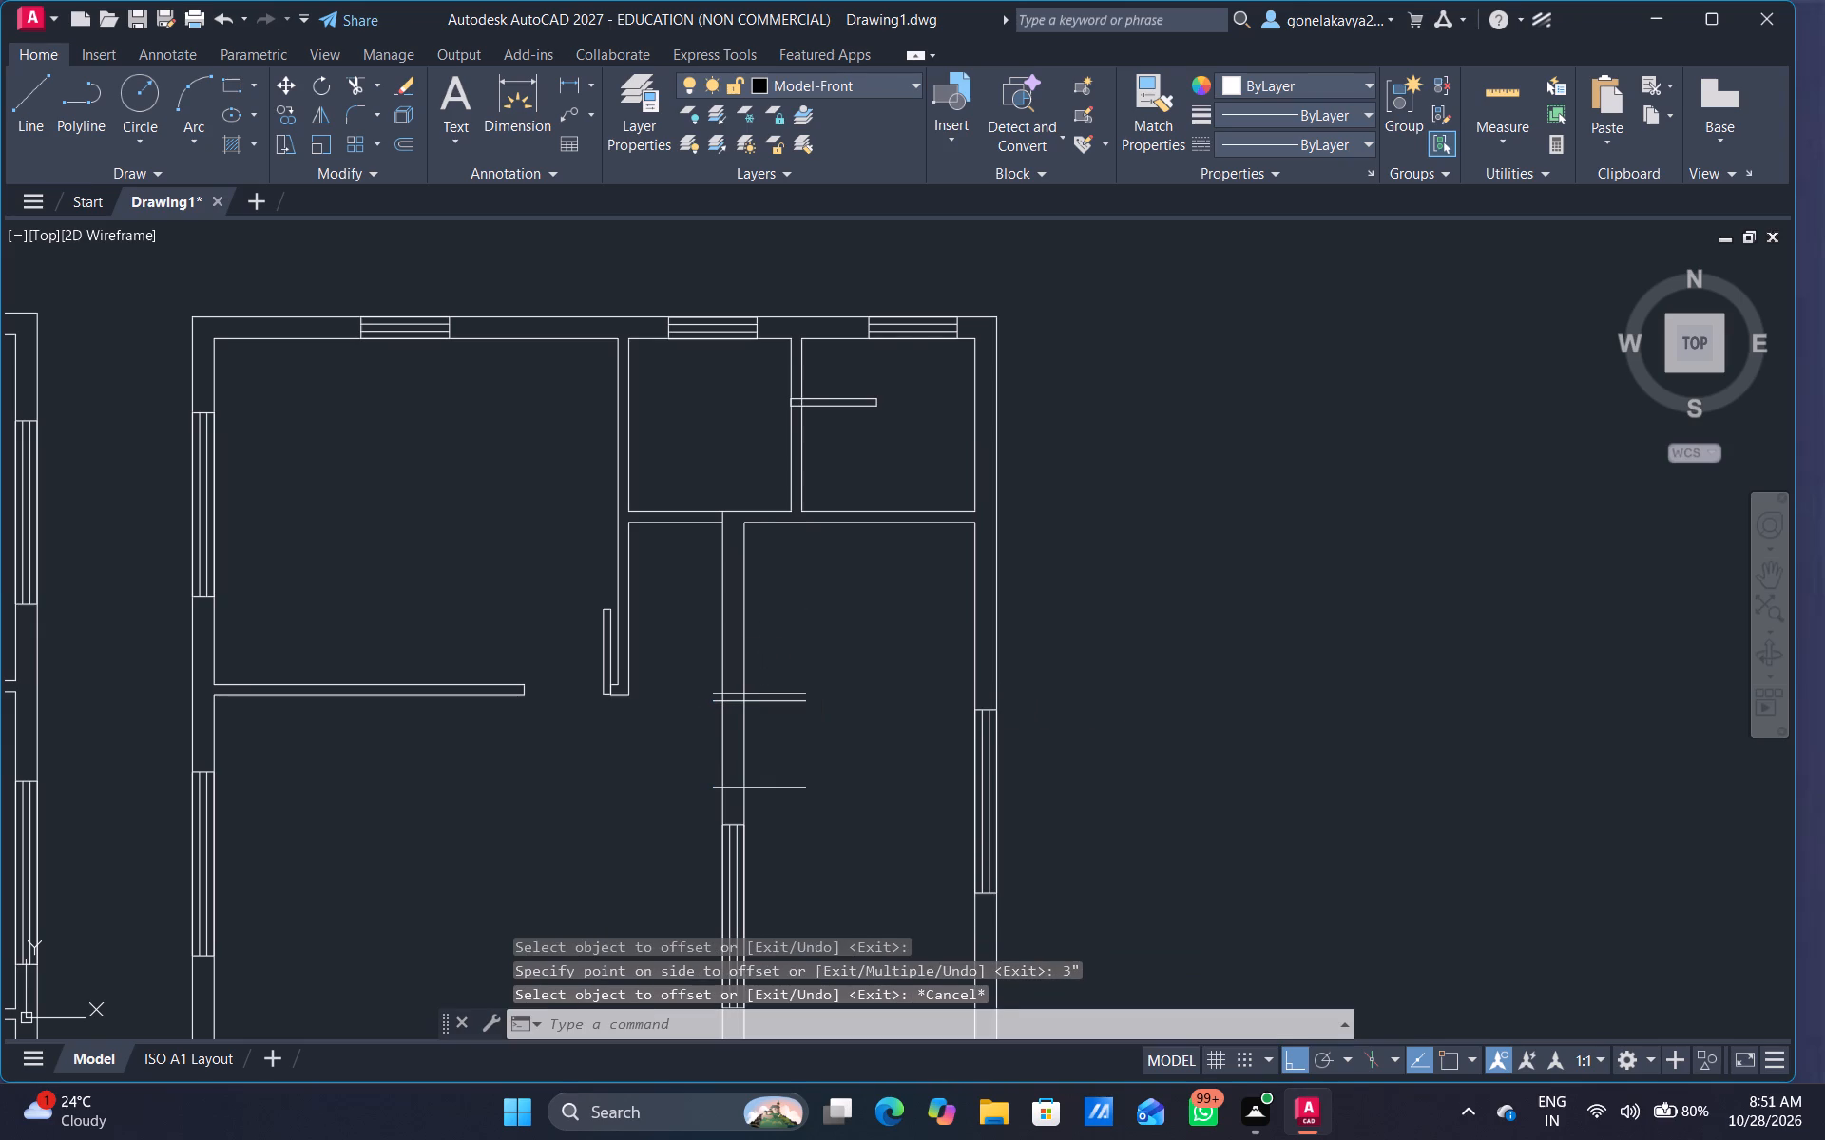
scroll(751, 708, "up", 3)
left_click_drag(675, 676, 674, 726)
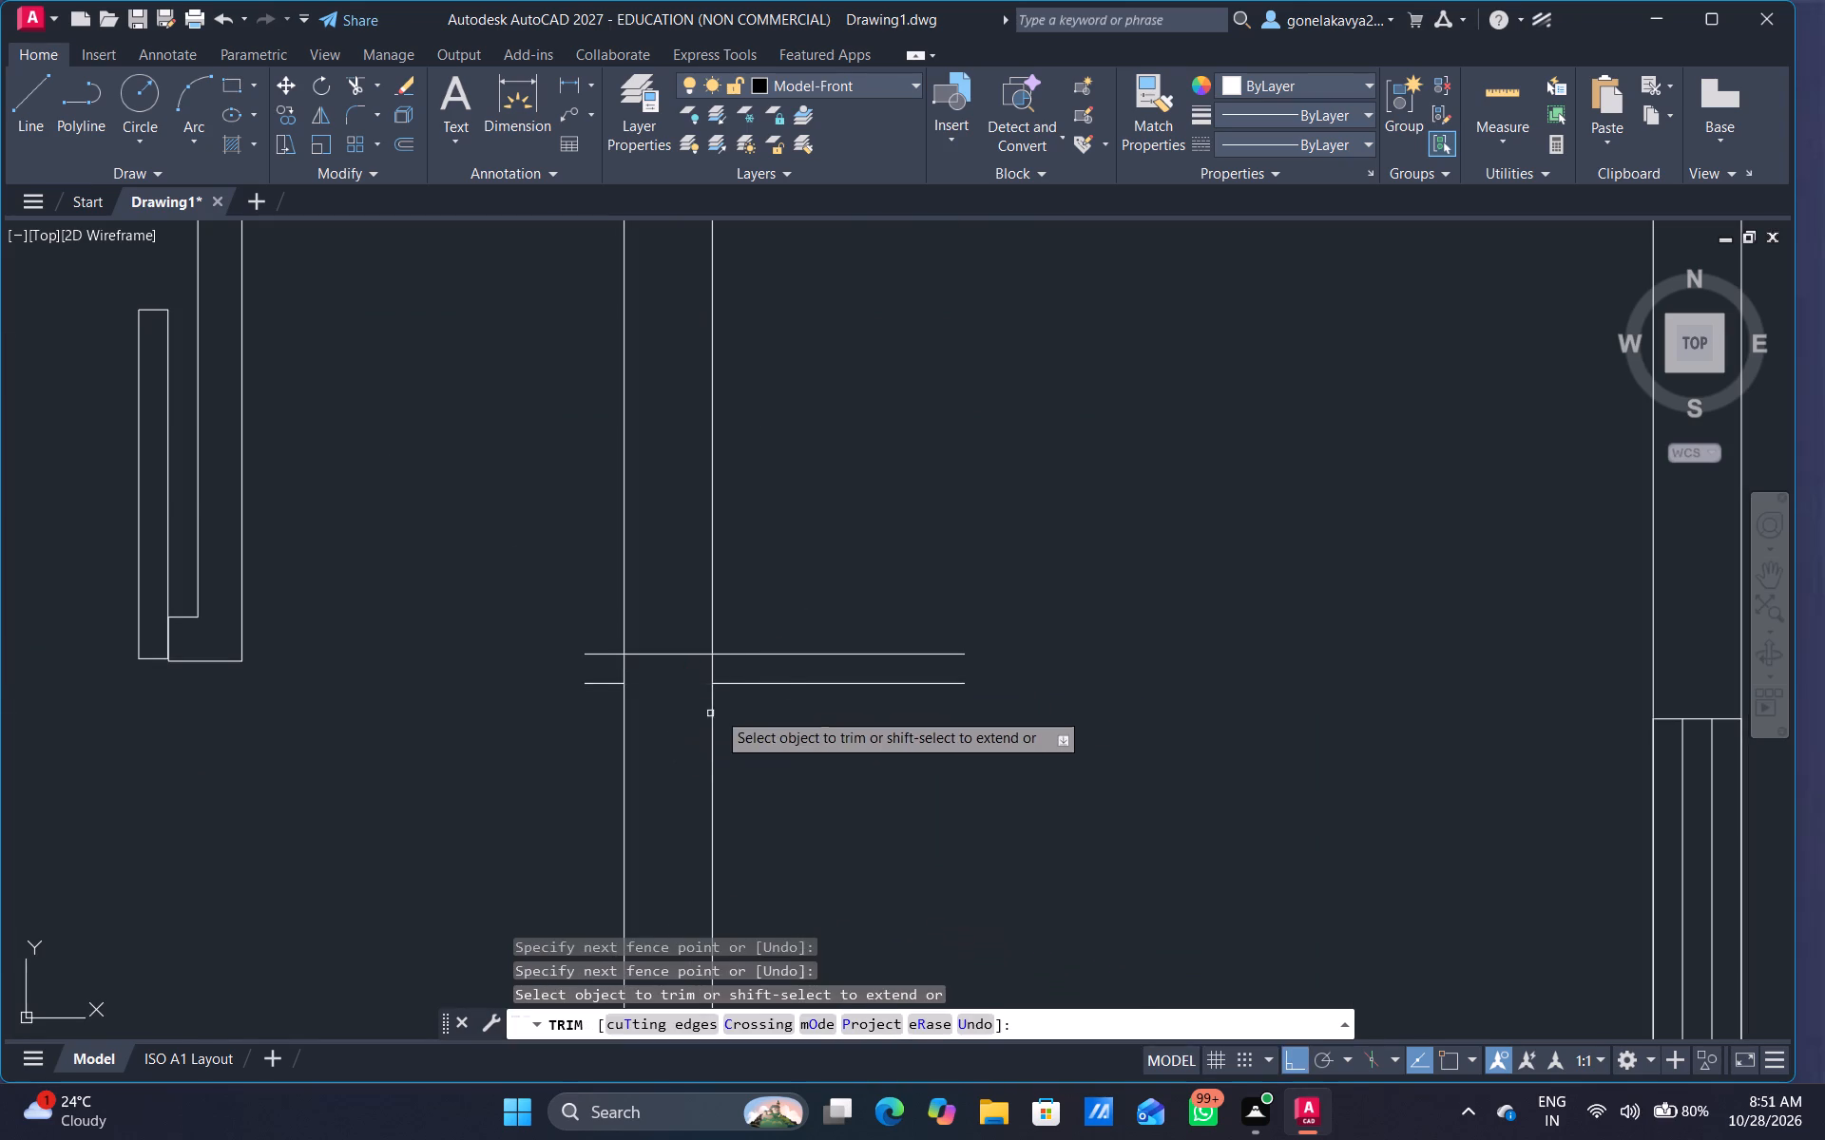
left_click_drag(779, 676, 784, 726)
left_click_drag(603, 623, 611, 691)
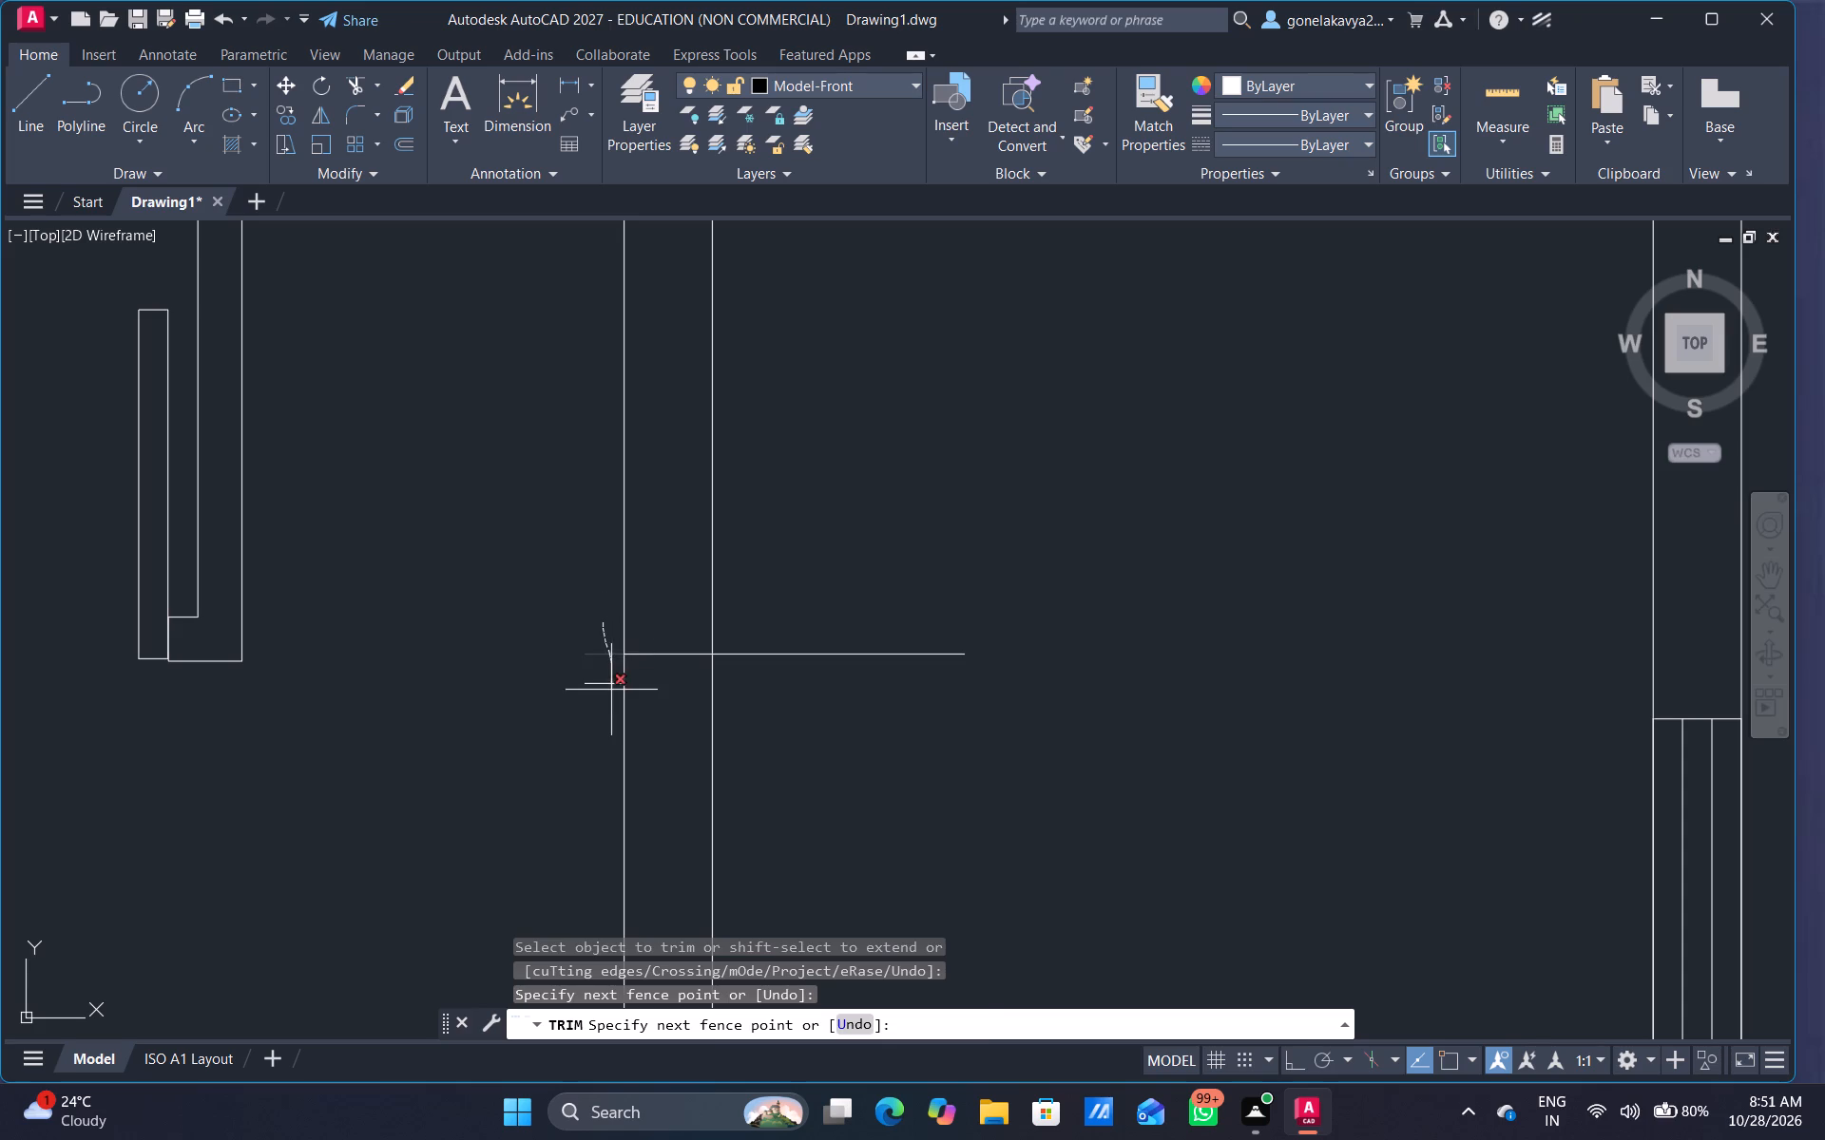
left_click_drag(611, 691, 611, 693)
left_click_drag(763, 626, 787, 737)
Trim the southern line's overhanging ends and cut out both wall faces between the two jamb lines to open the doorway.
scroll(787, 752, "down", 2)
middle_click_drag(787, 753, 782, 569)
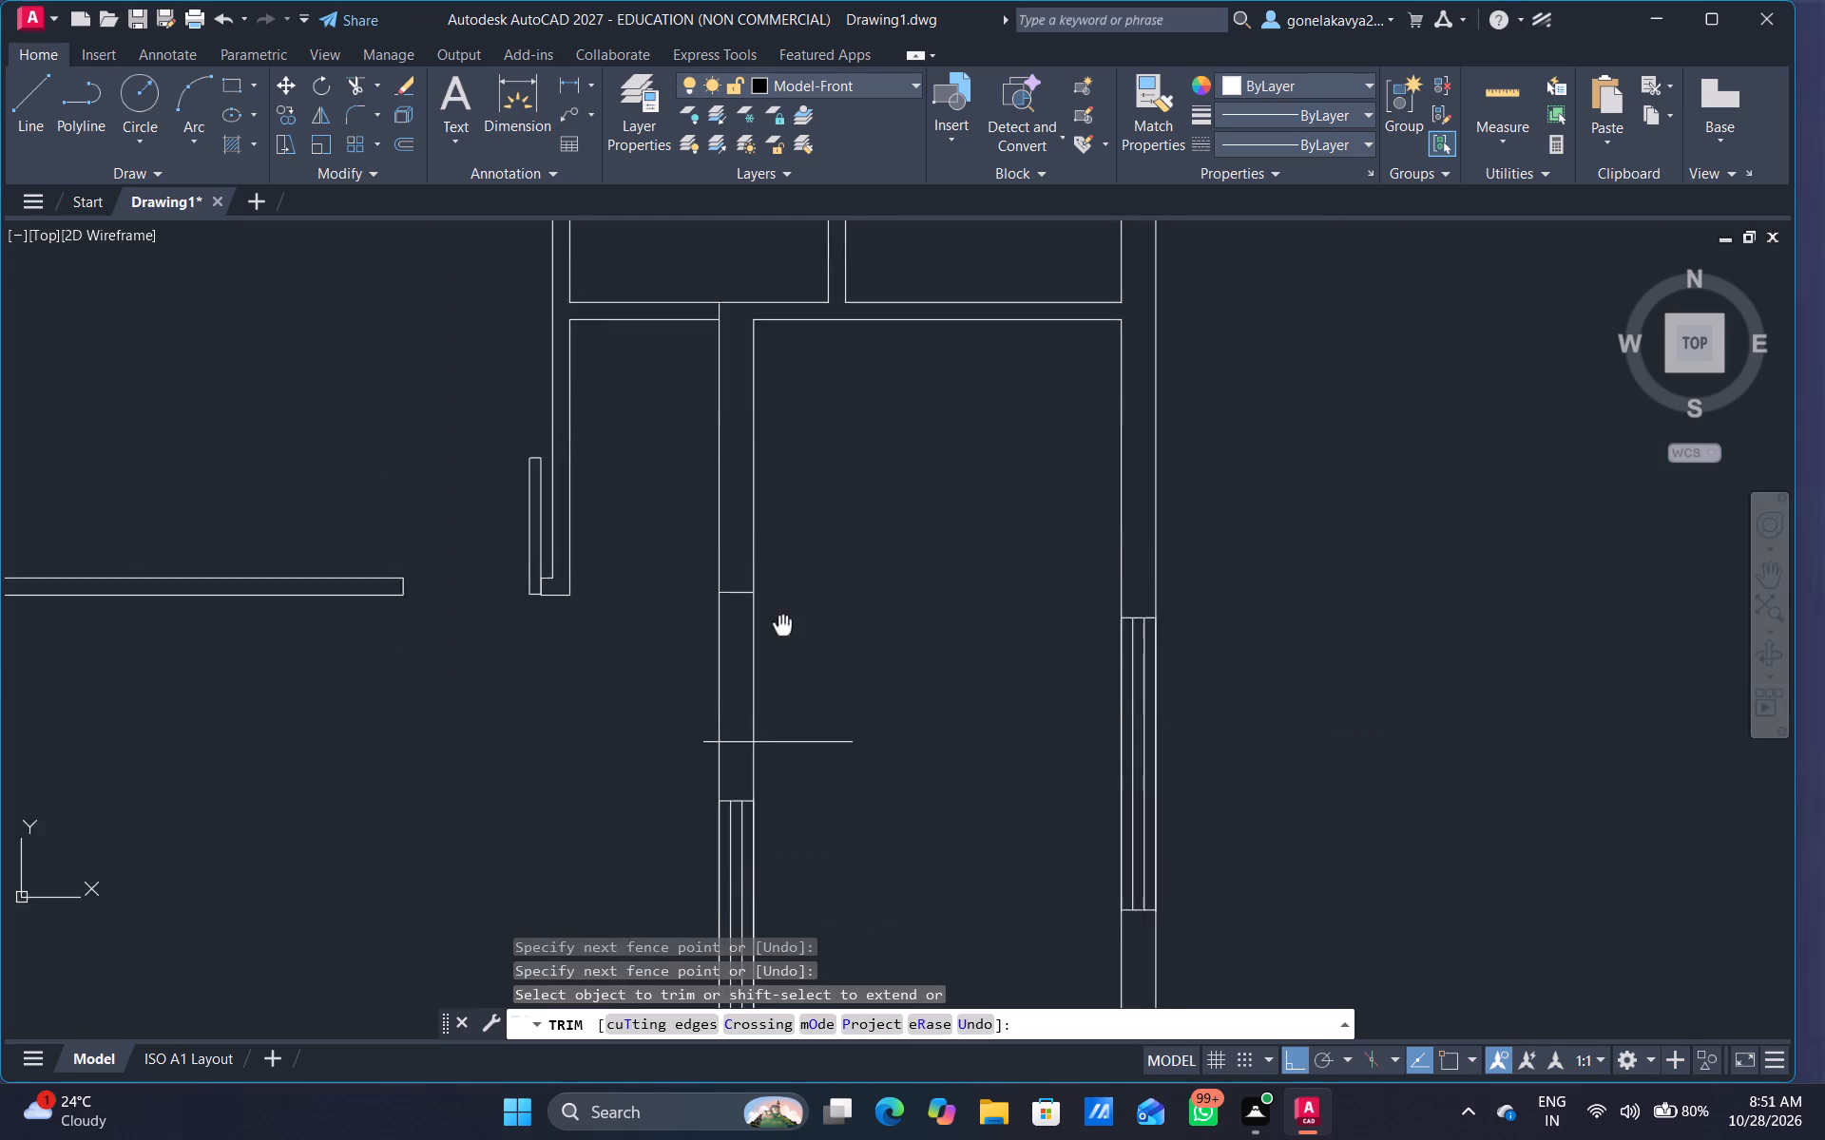
middle_click_drag(782, 569, 782, 561)
left_click_drag(805, 646, 805, 704)
left_click_drag(709, 659, 704, 713)
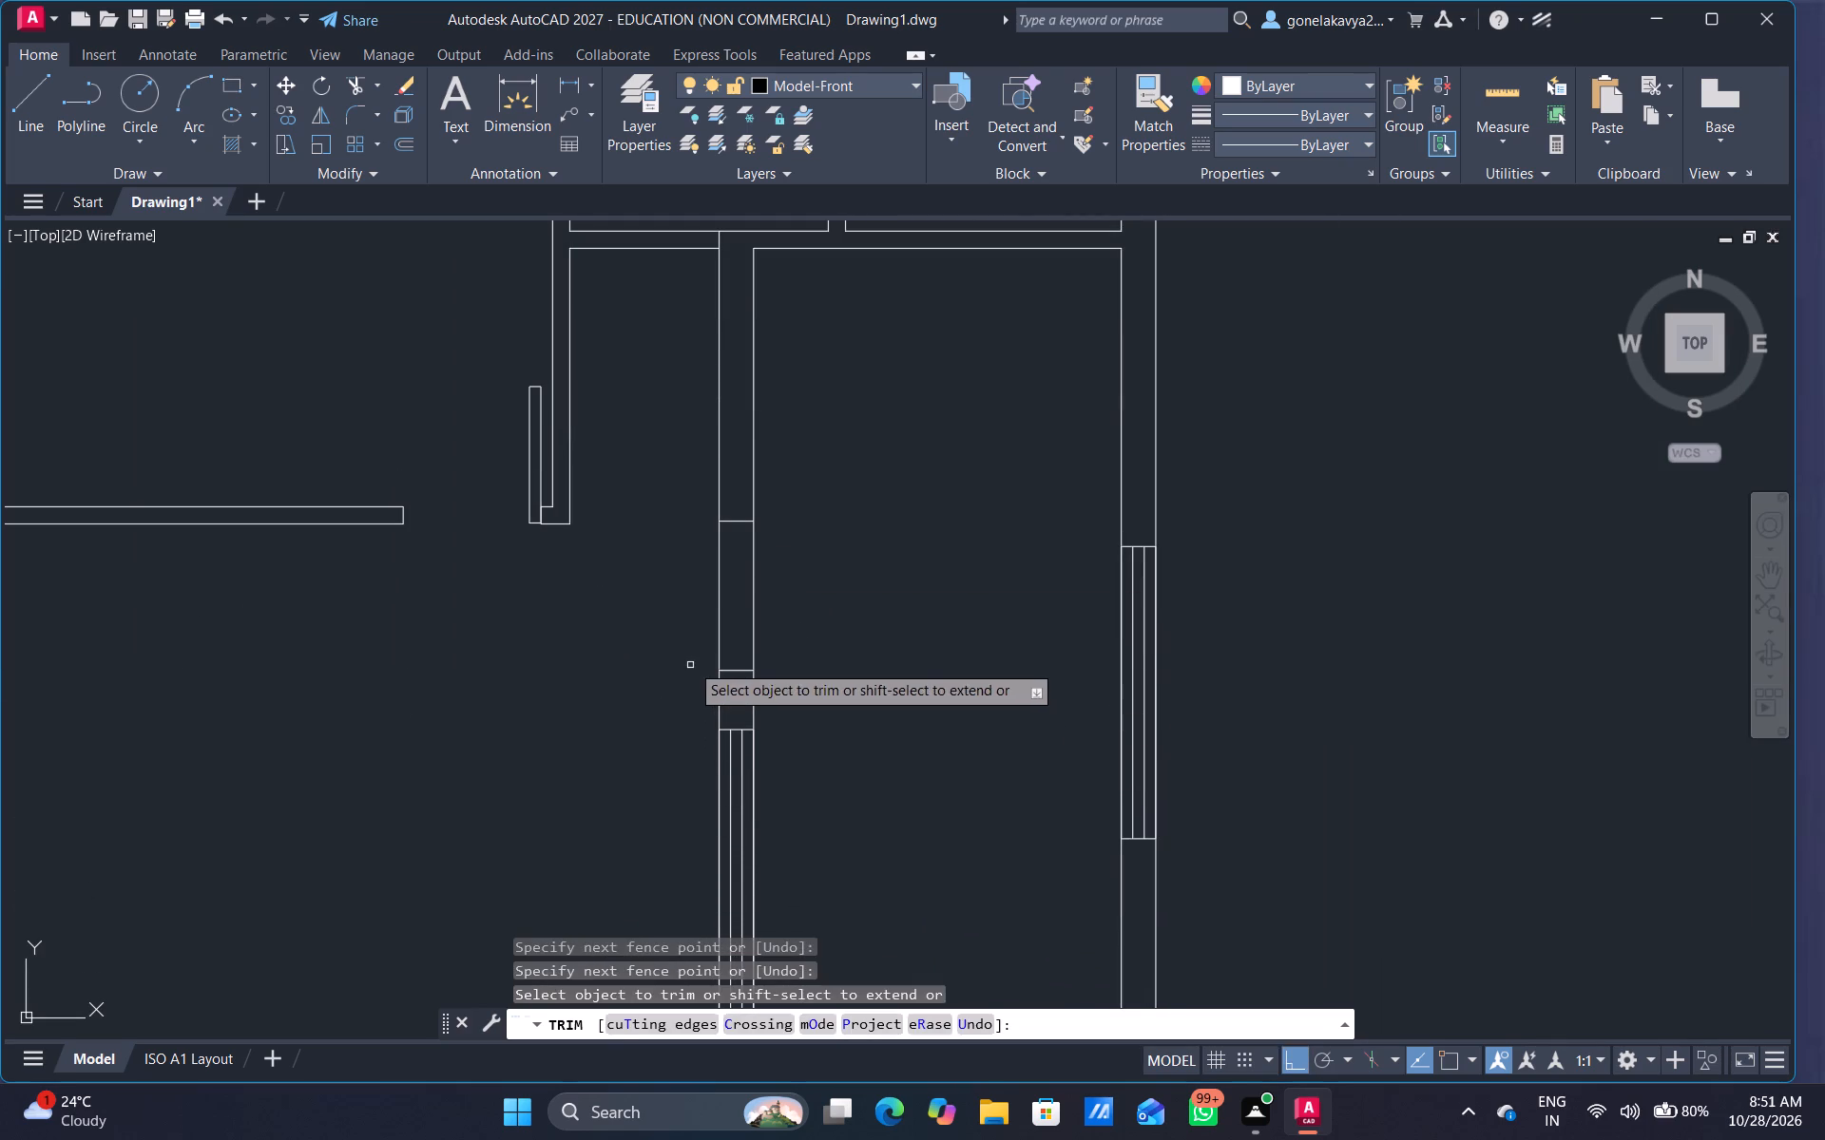
left_click_drag(690, 626, 793, 624)
scroll(809, 624, "down", 3)
middle_click(819, 634)
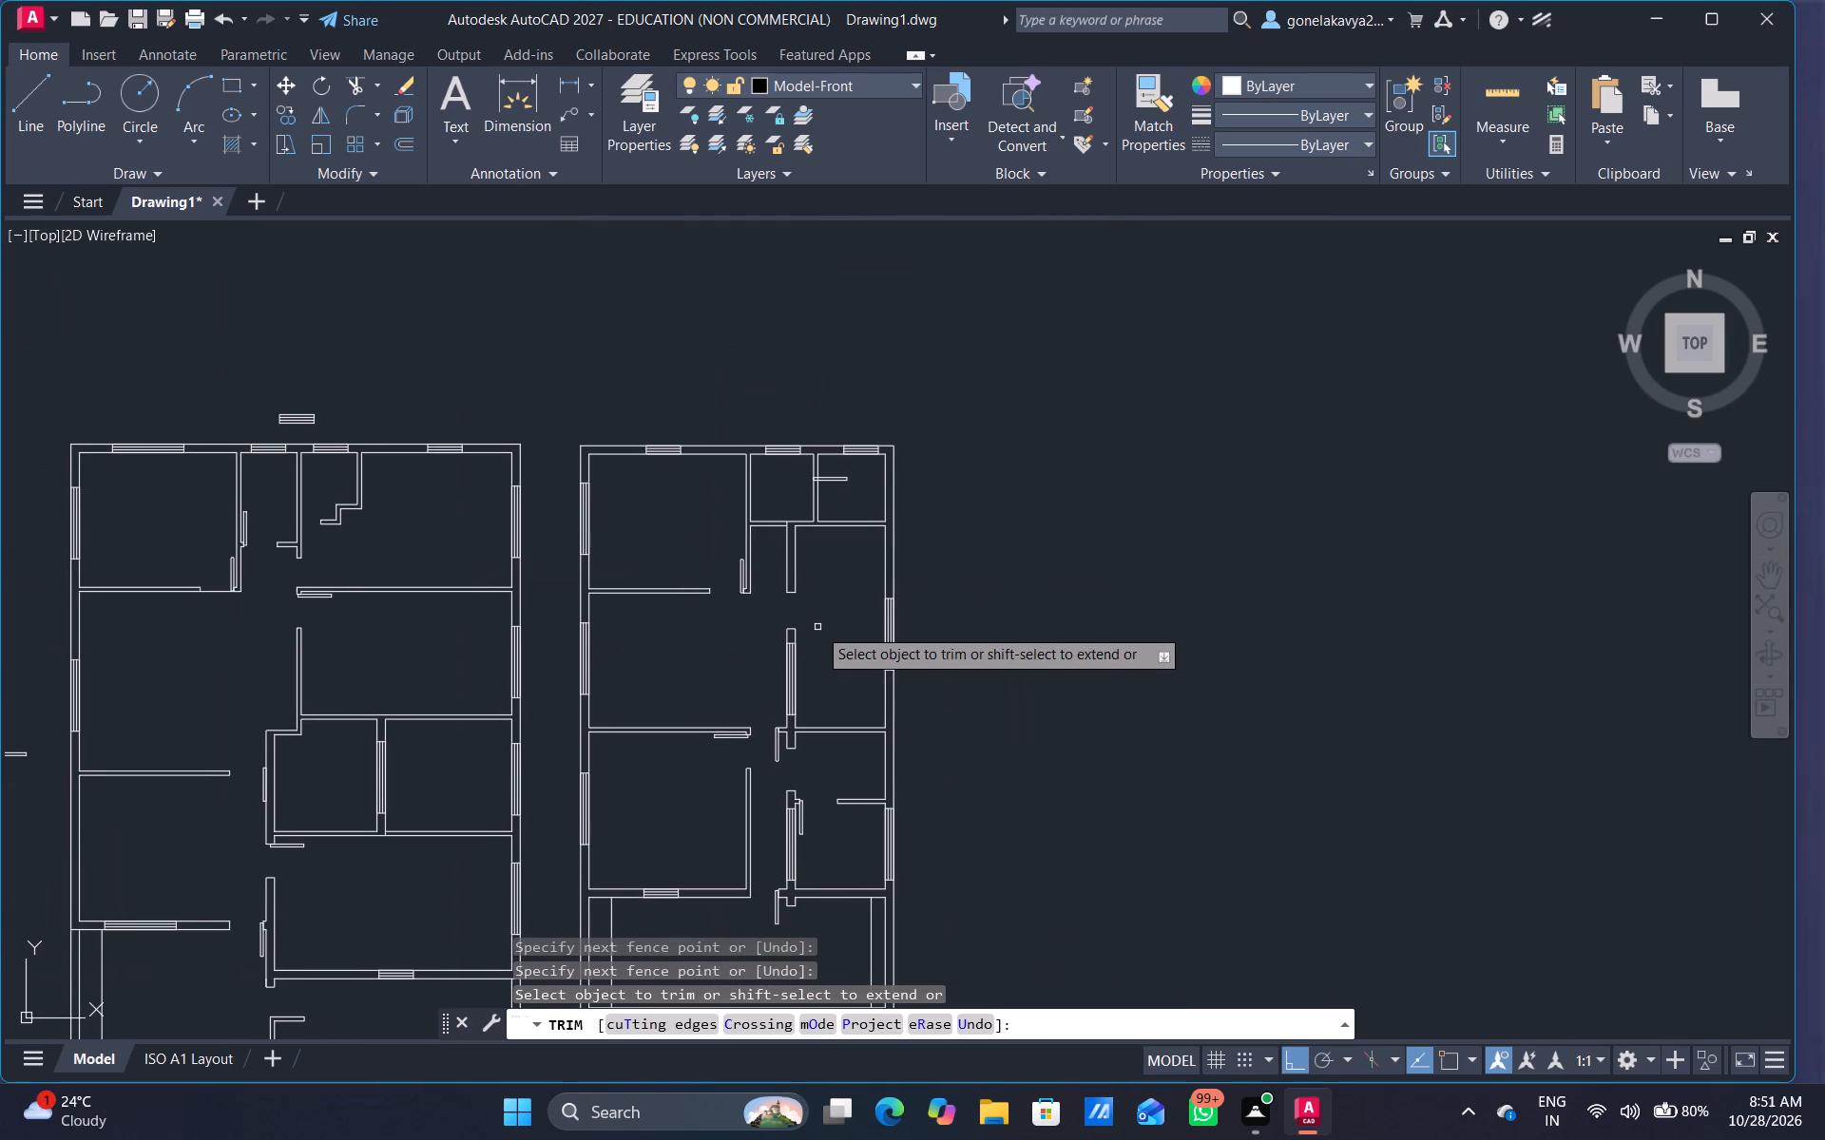
key("Escape")
Copy the spare horizontal door rectangle, with Ortho off, to the north jamb of the smaller plan's new east room opening.
middle_click_drag(345, 611, 821, 572)
scroll(414, 765, "up", 2)
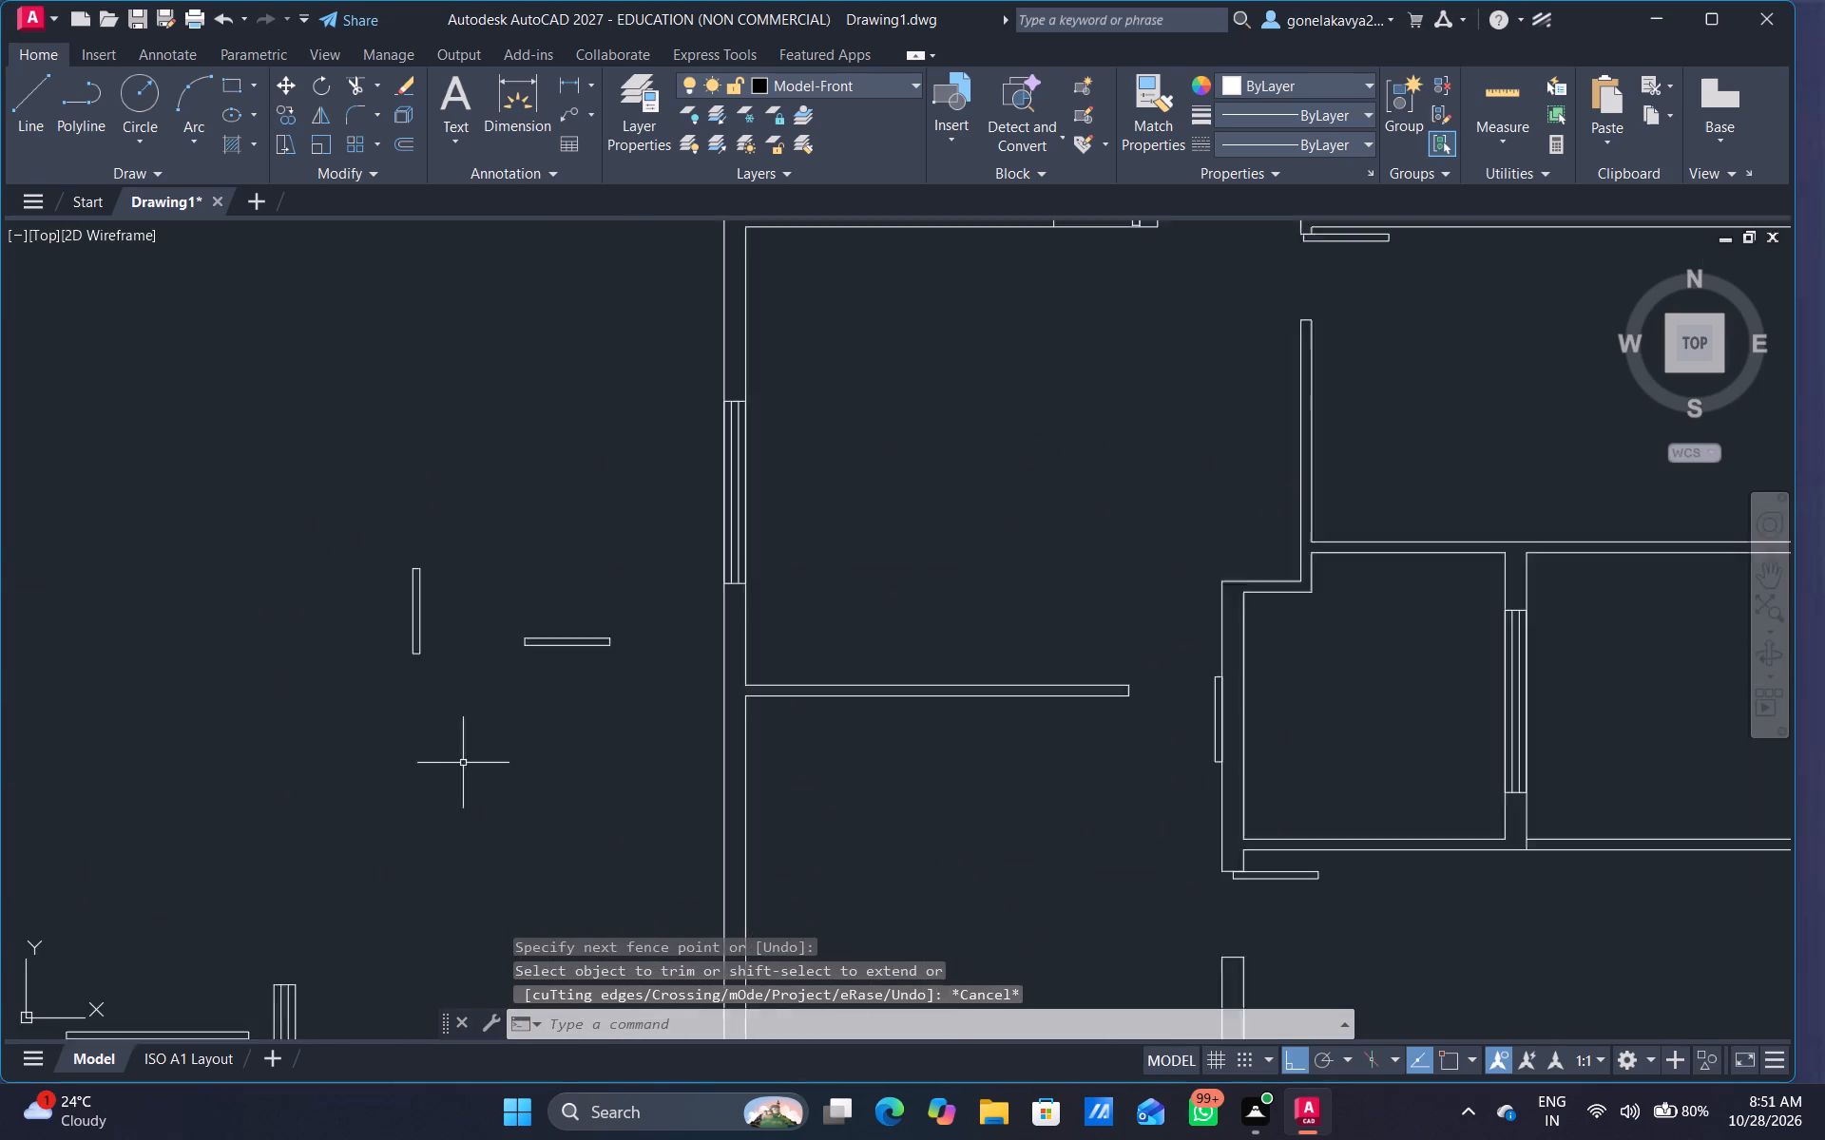
scroll(473, 761, "up", 1)
left_click_drag(720, 621, 587, 524)
right_click(605, 522)
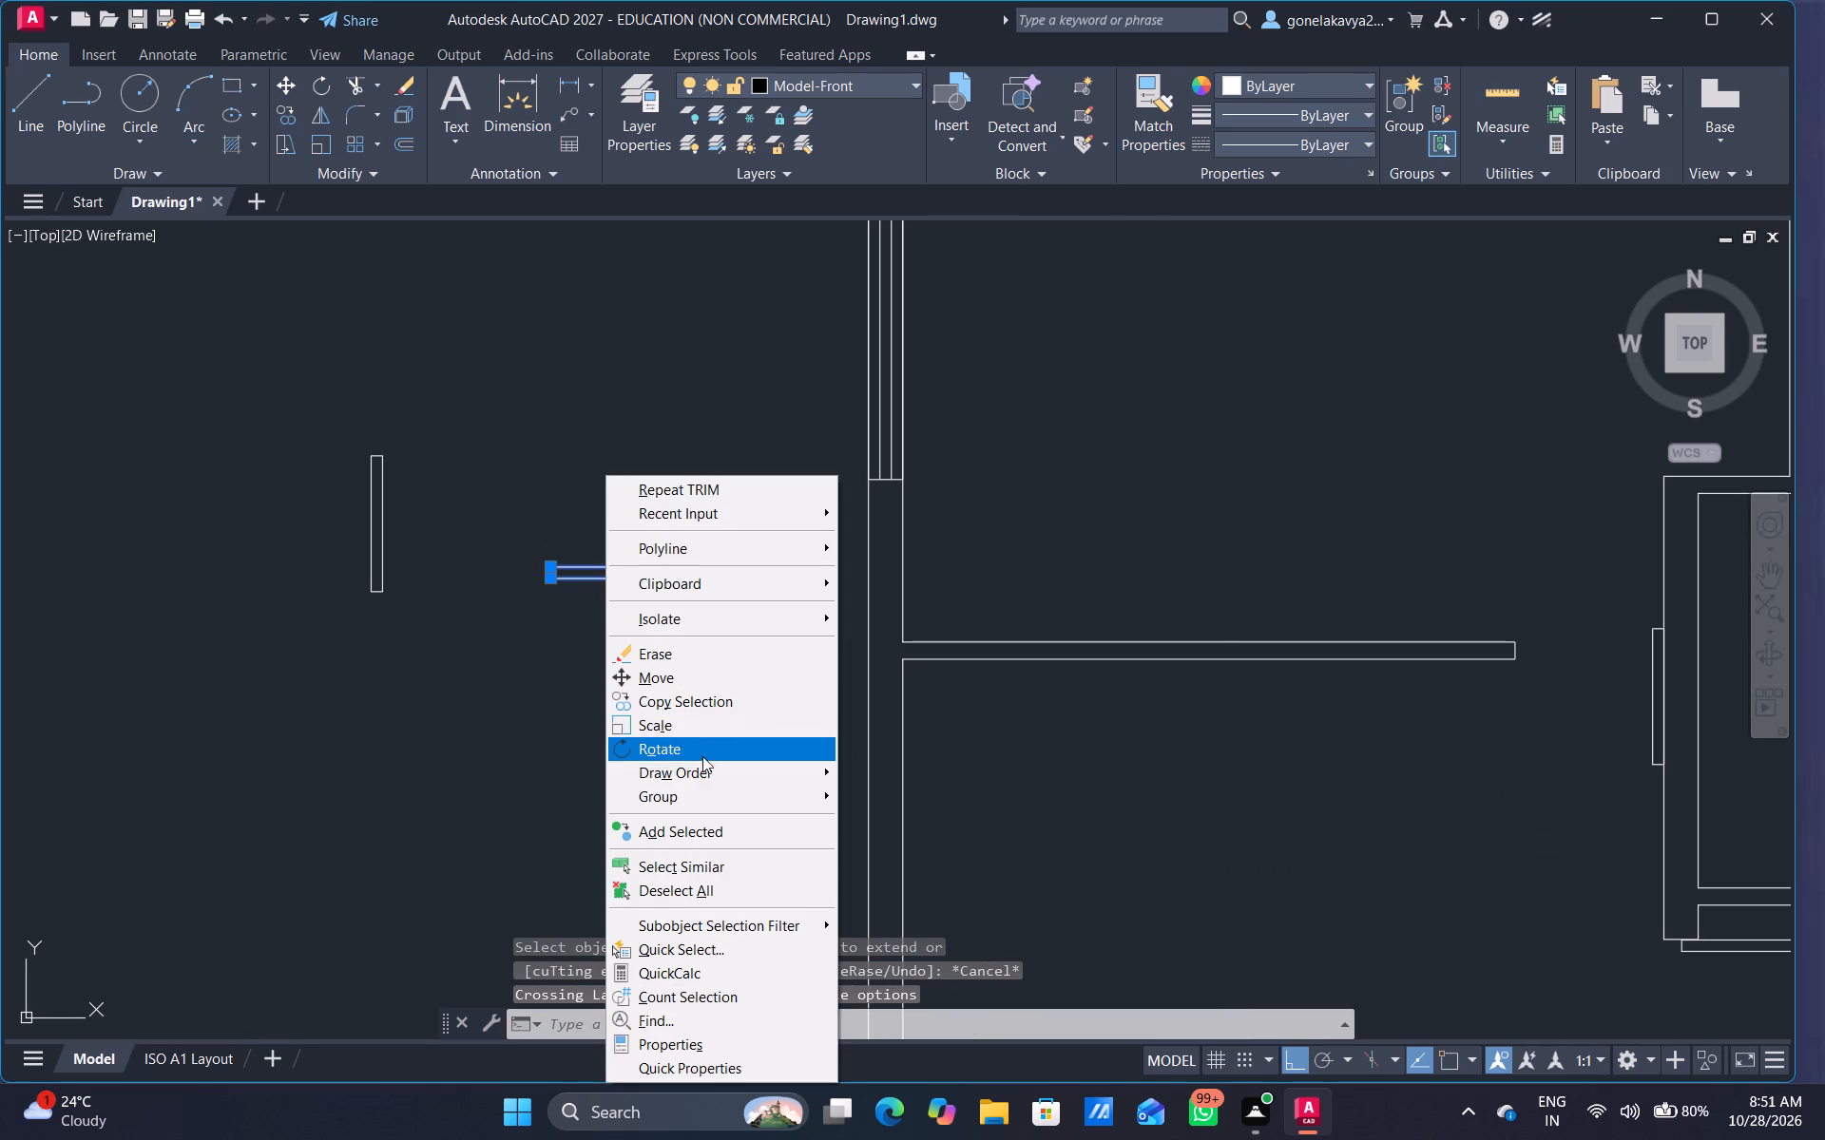
left_click(724, 712)
left_click(703, 627)
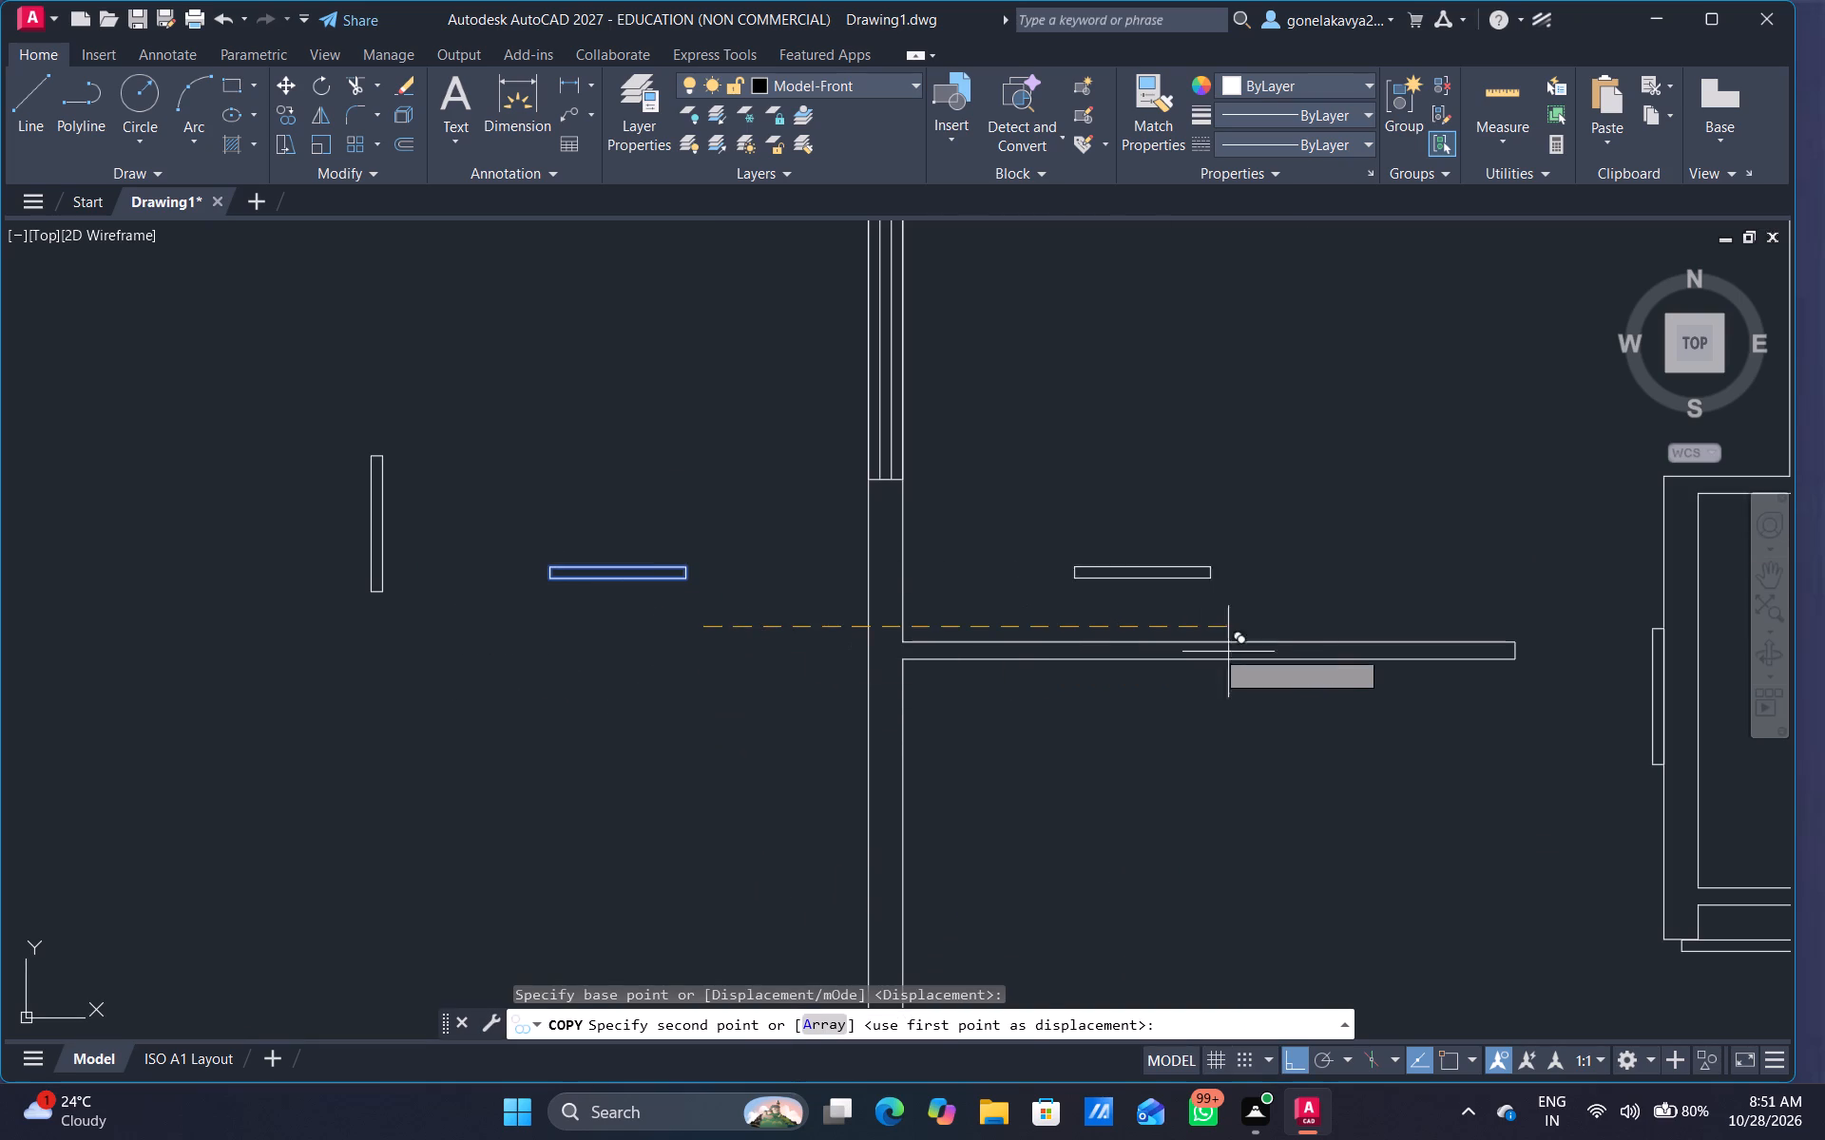
scroll(1291, 656, "down", 1)
left_click(1297, 1054)
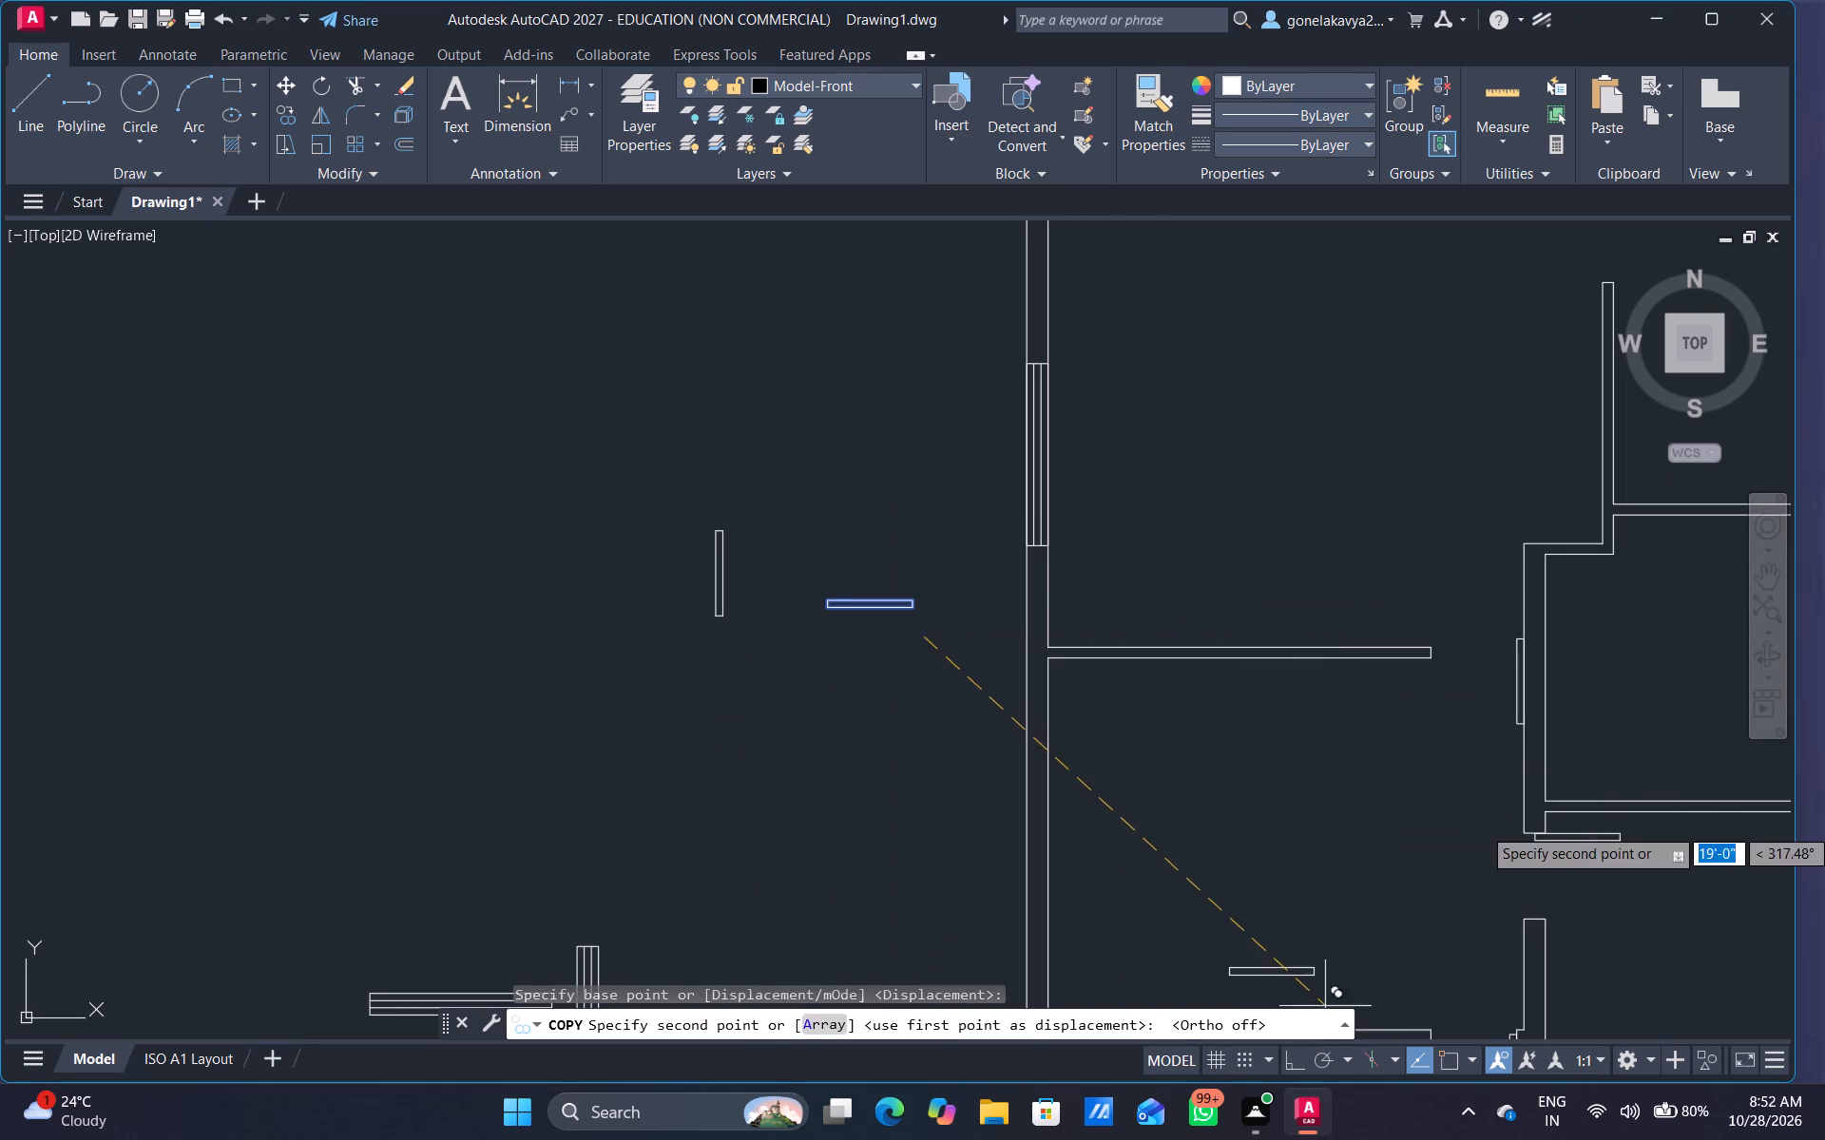
middle_click_drag(1498, 826, 48, 804)
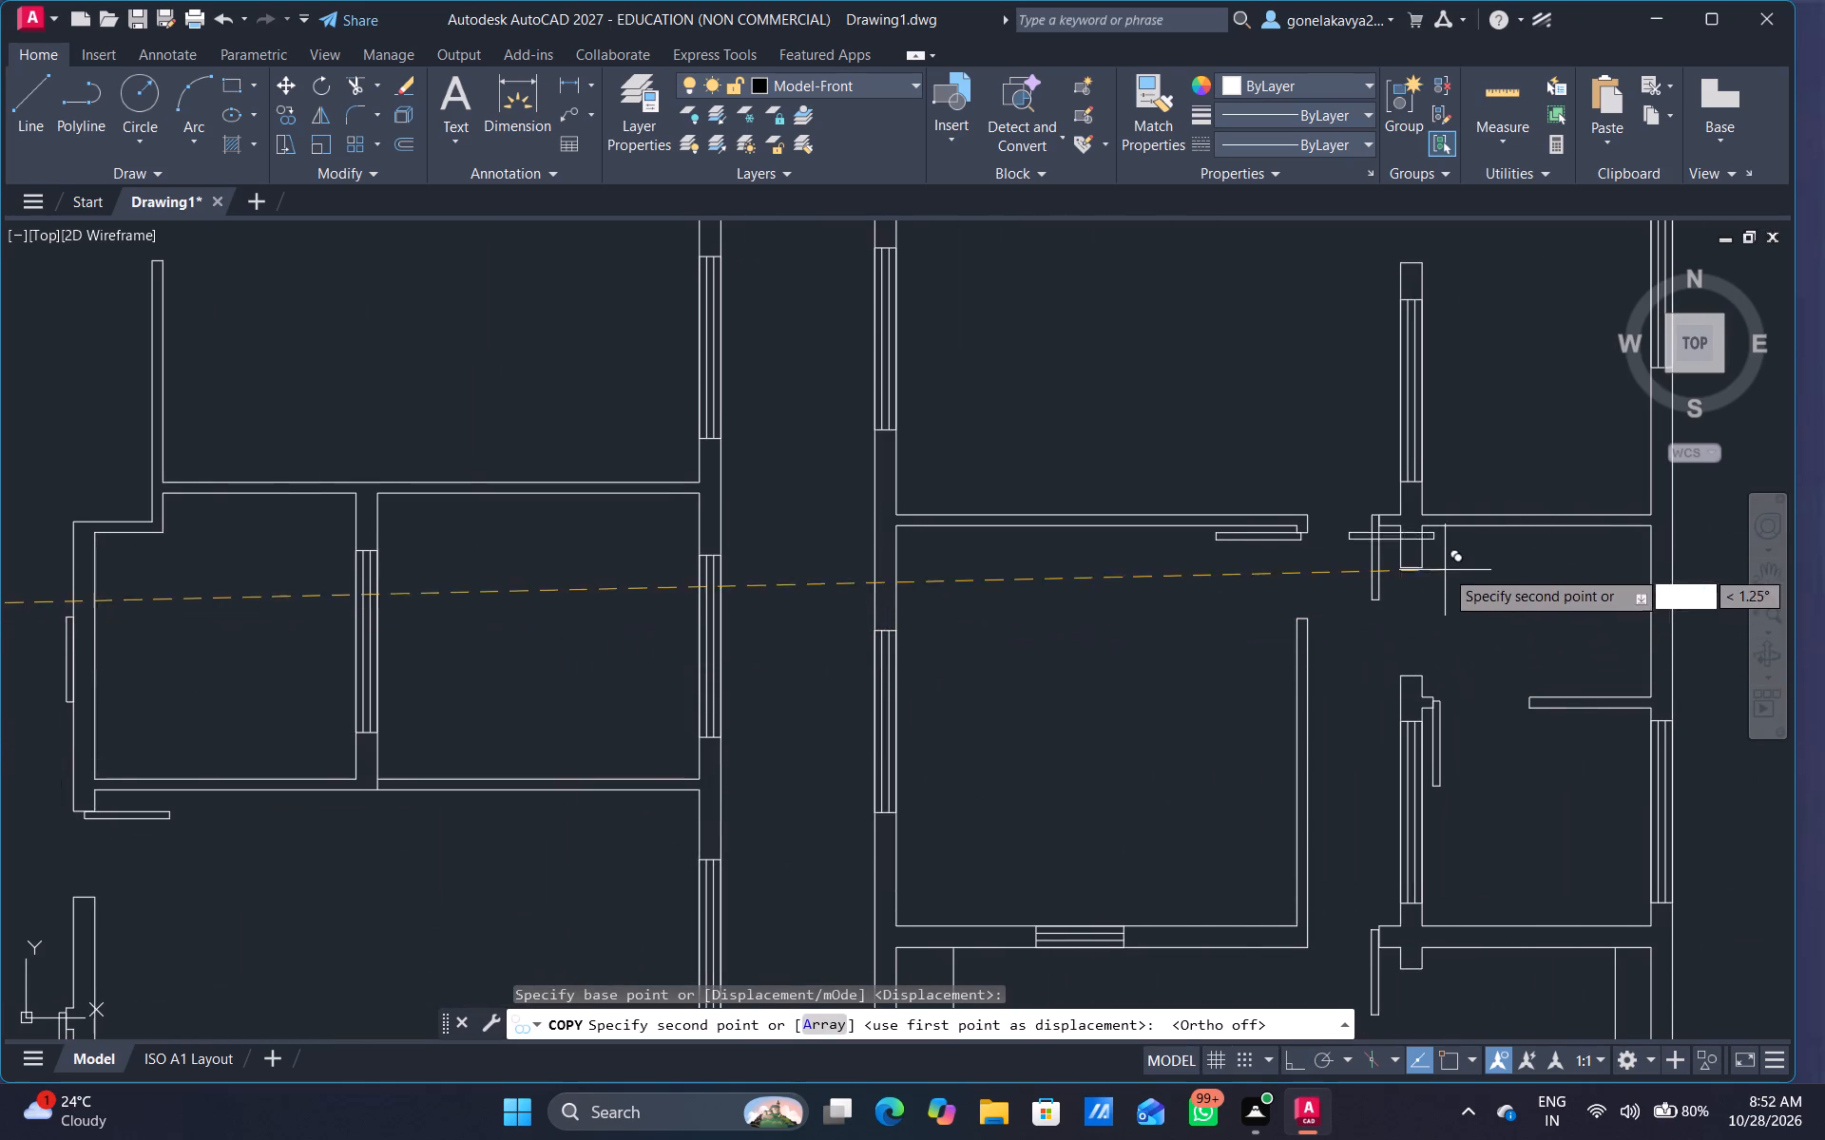
middle_click_drag(1443, 625, 1238, 992)
scroll(1272, 588, "up", 3)
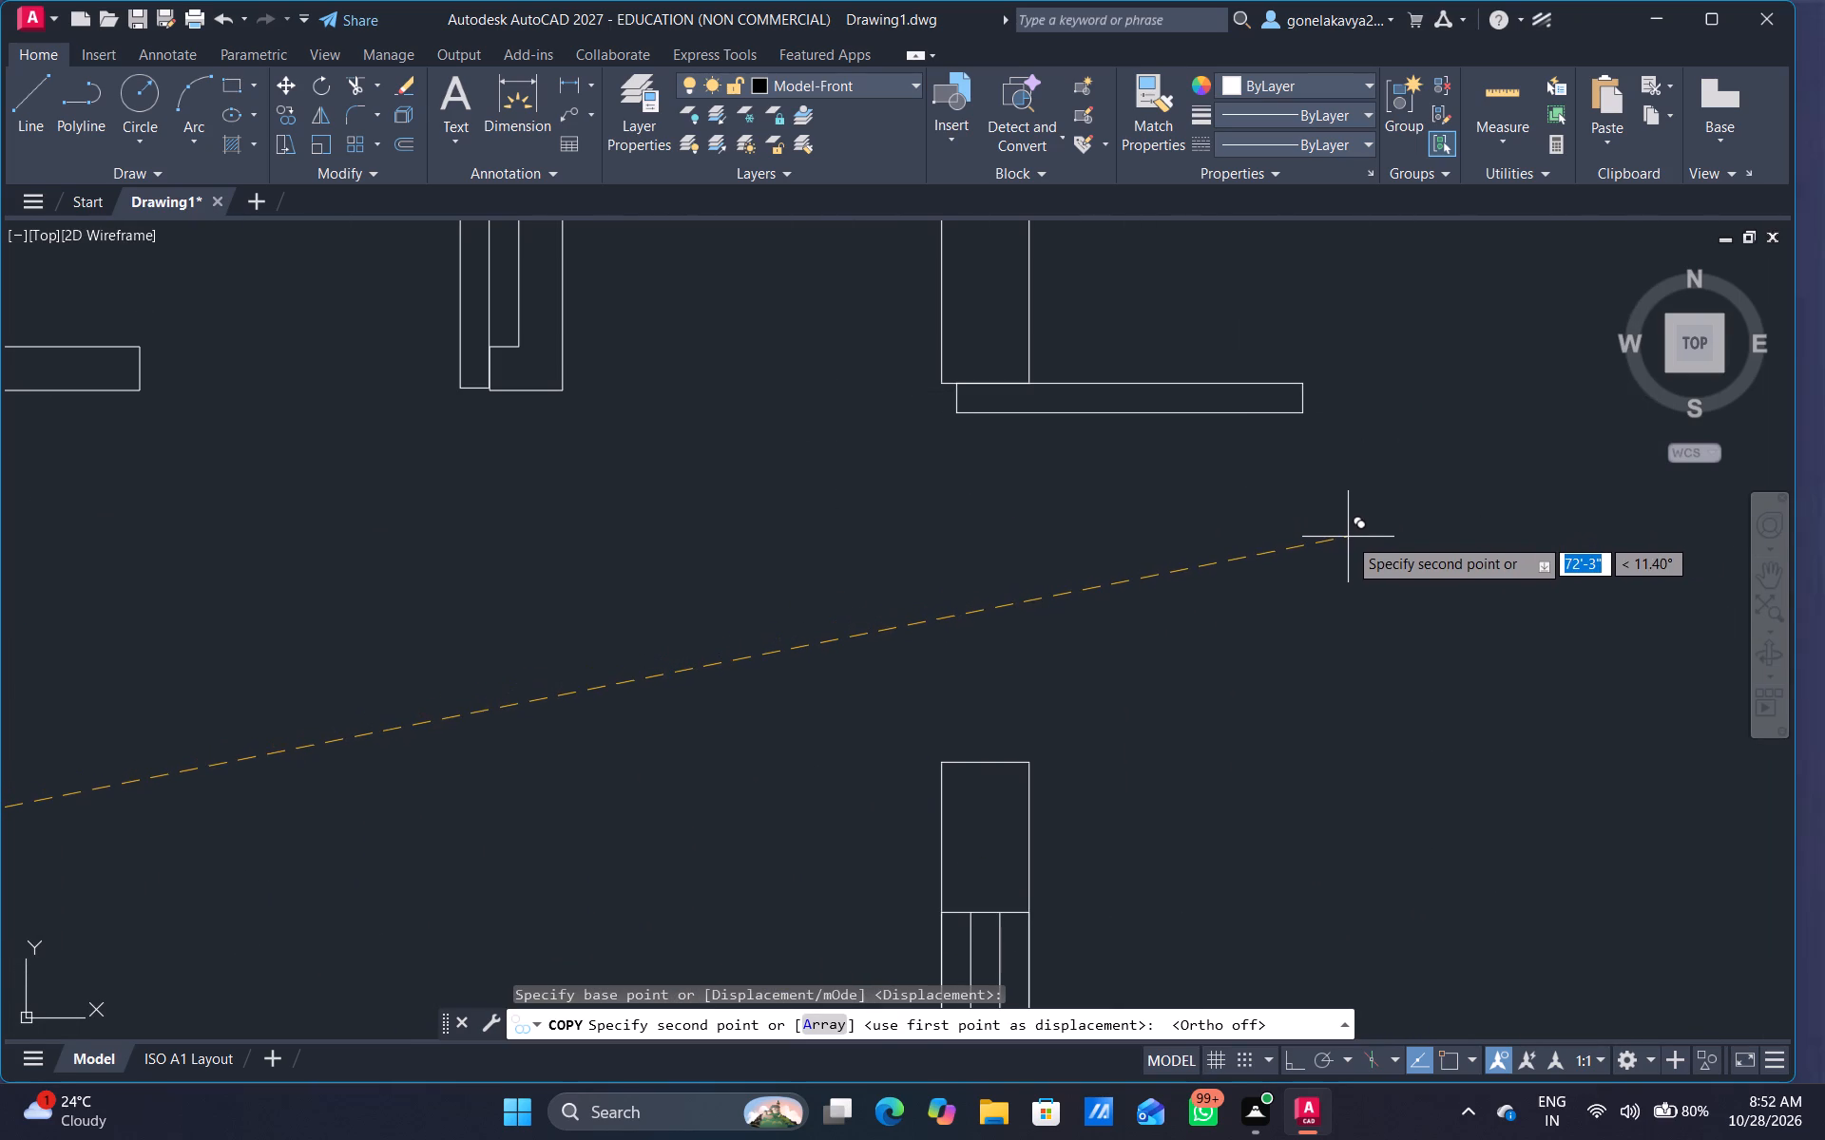
left_click(1348, 537)
scroll(1295, 615, "down", 2)
key("Escape")
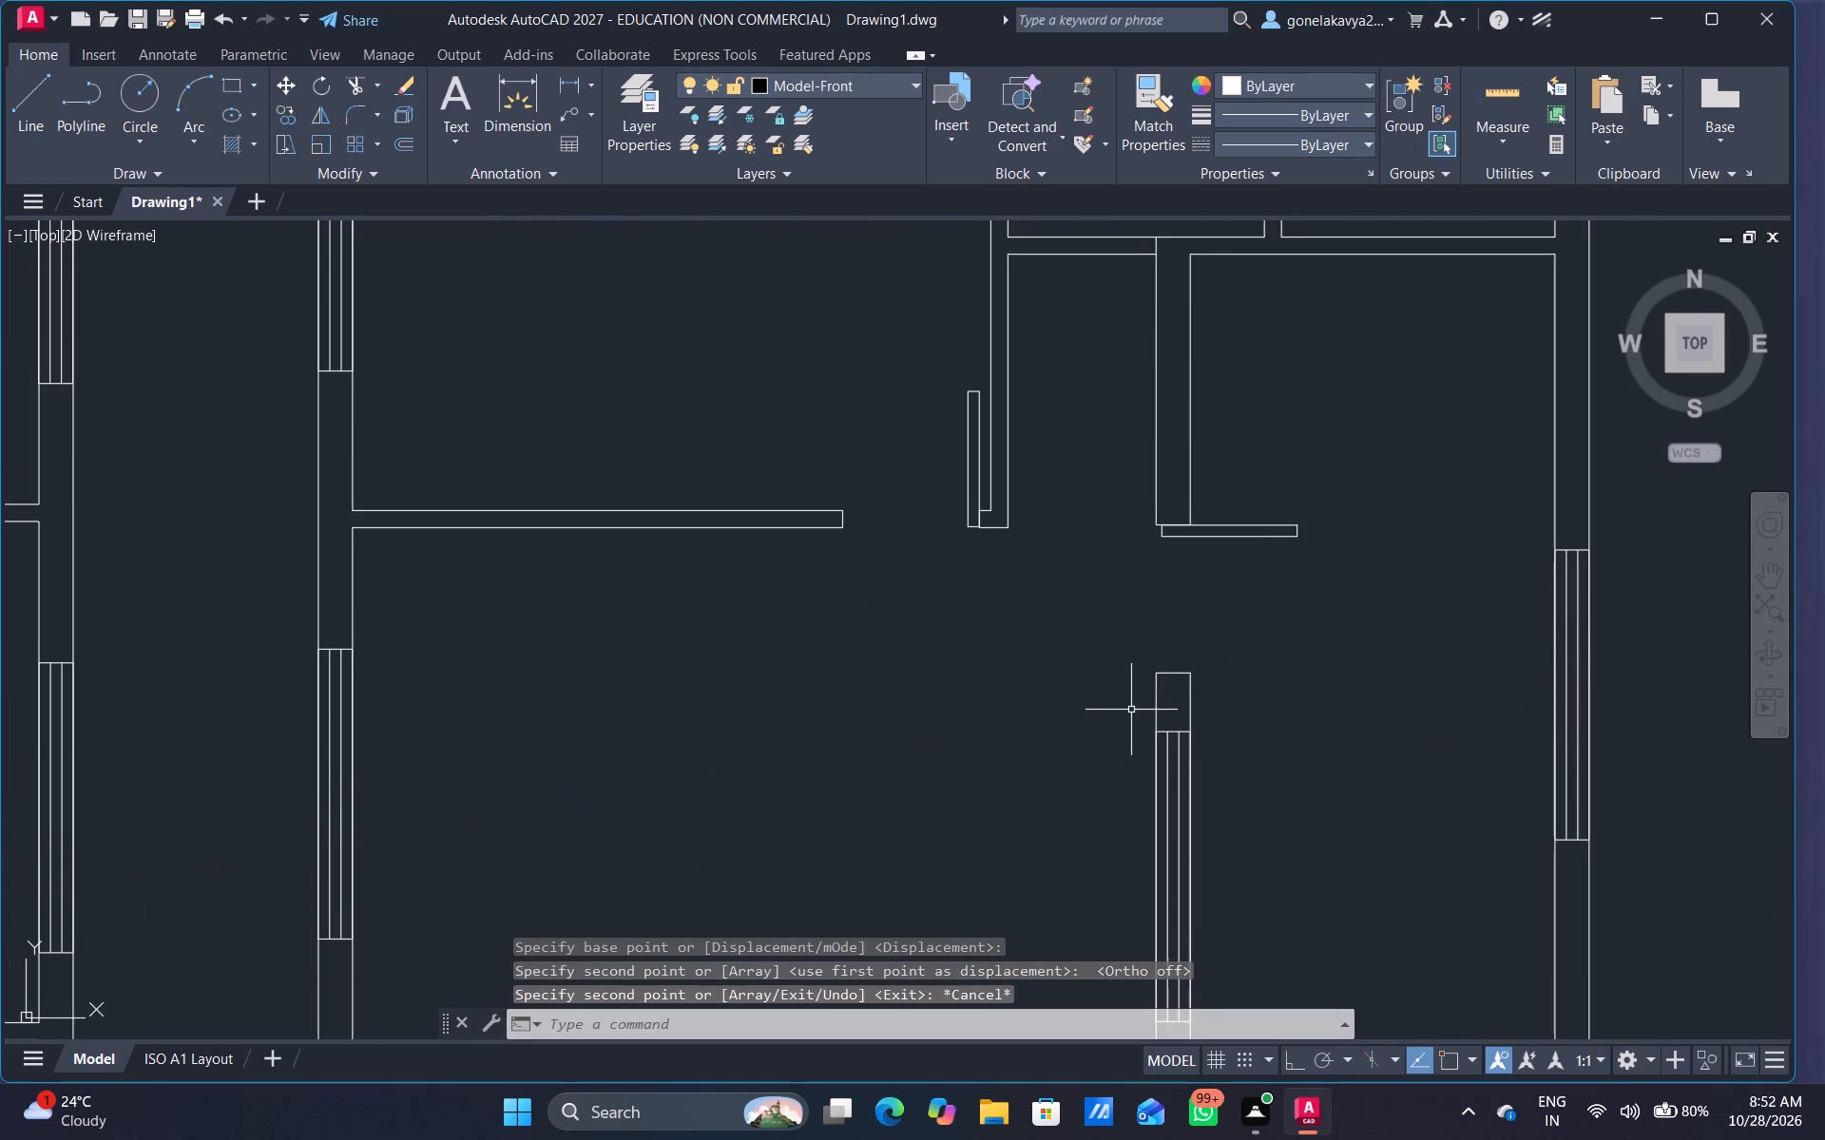
Draw a three-point door swing arc in the larger plan's northwest room, from the door rectangle's north end to the opening's west jamb.
scroll(723, 779, "down", 2)
middle_click_drag(768, 737, 1000, 671)
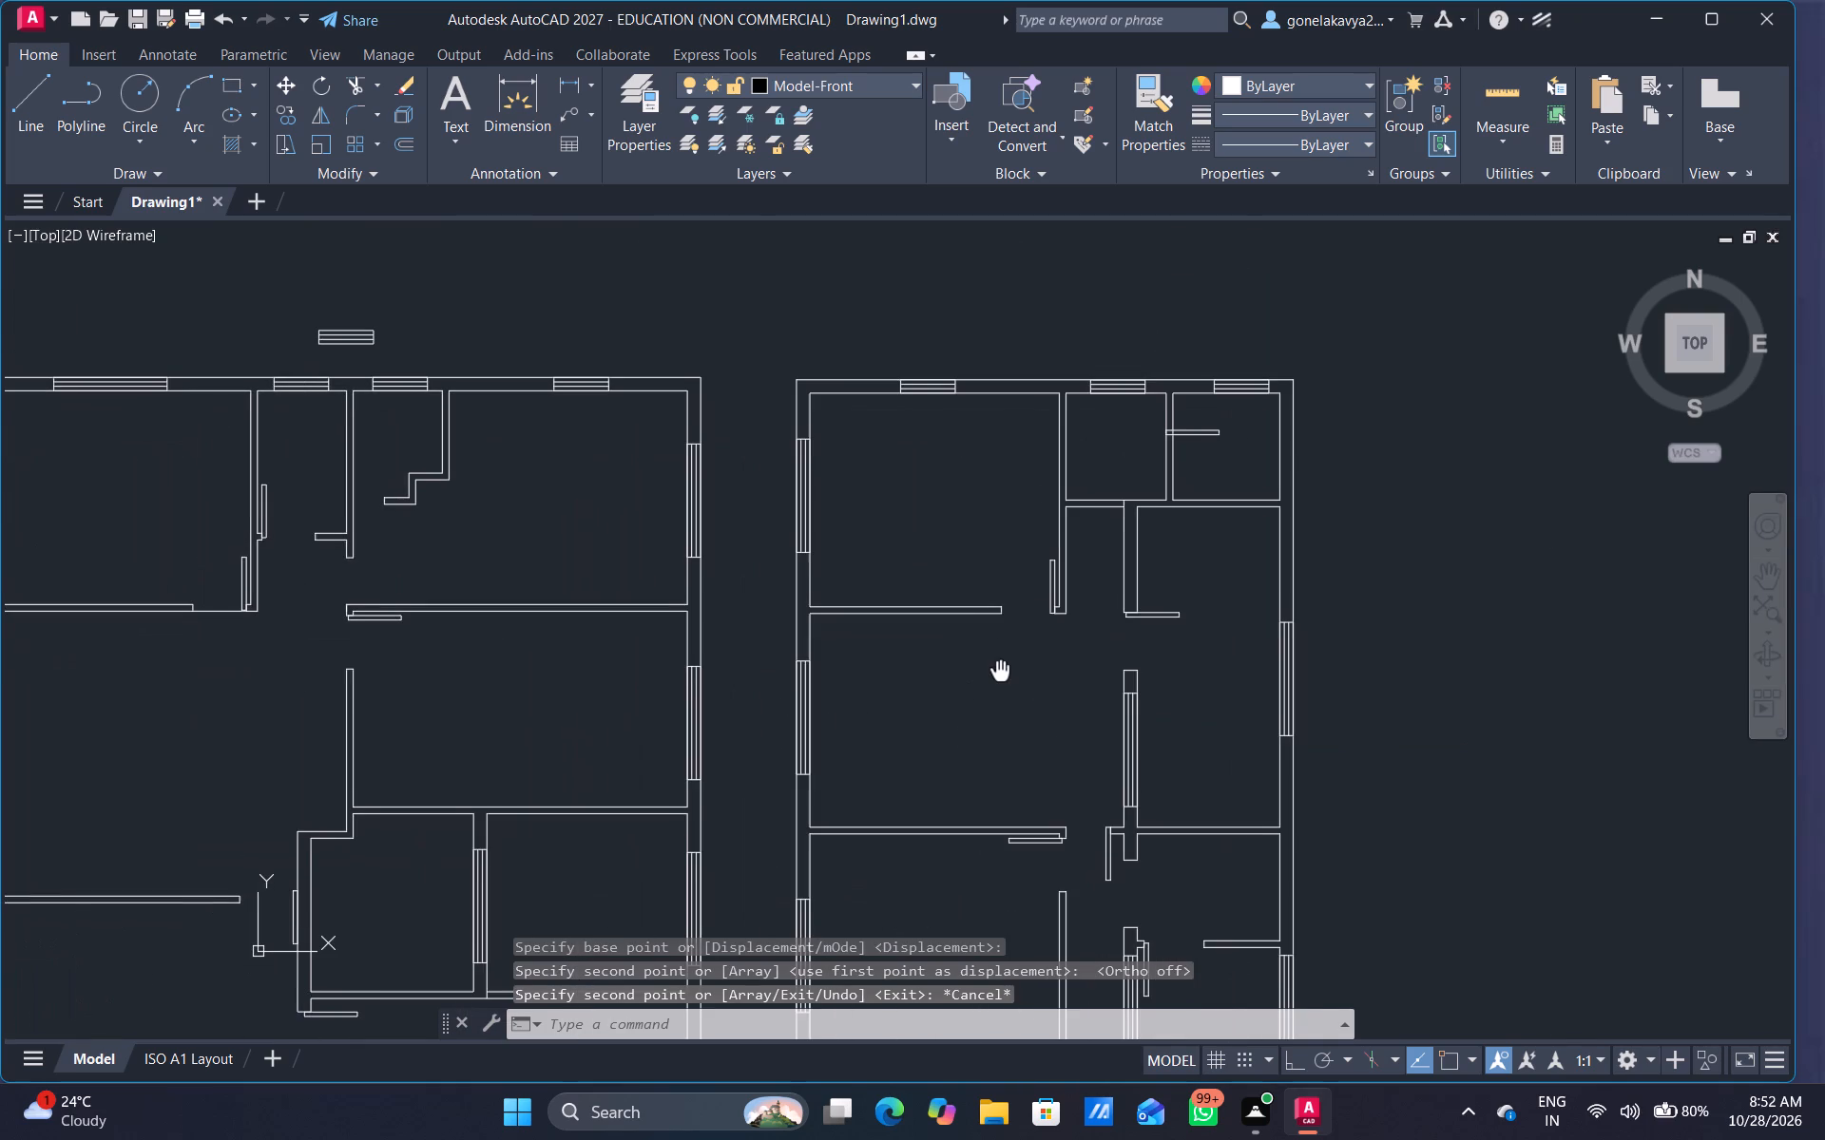
middle_click_drag(1000, 671, 966, 680)
scroll(502, 623, "down", 2)
middle_click_drag(513, 644, 721, 636)
key("a")
key("r")
key("c")
key("space")
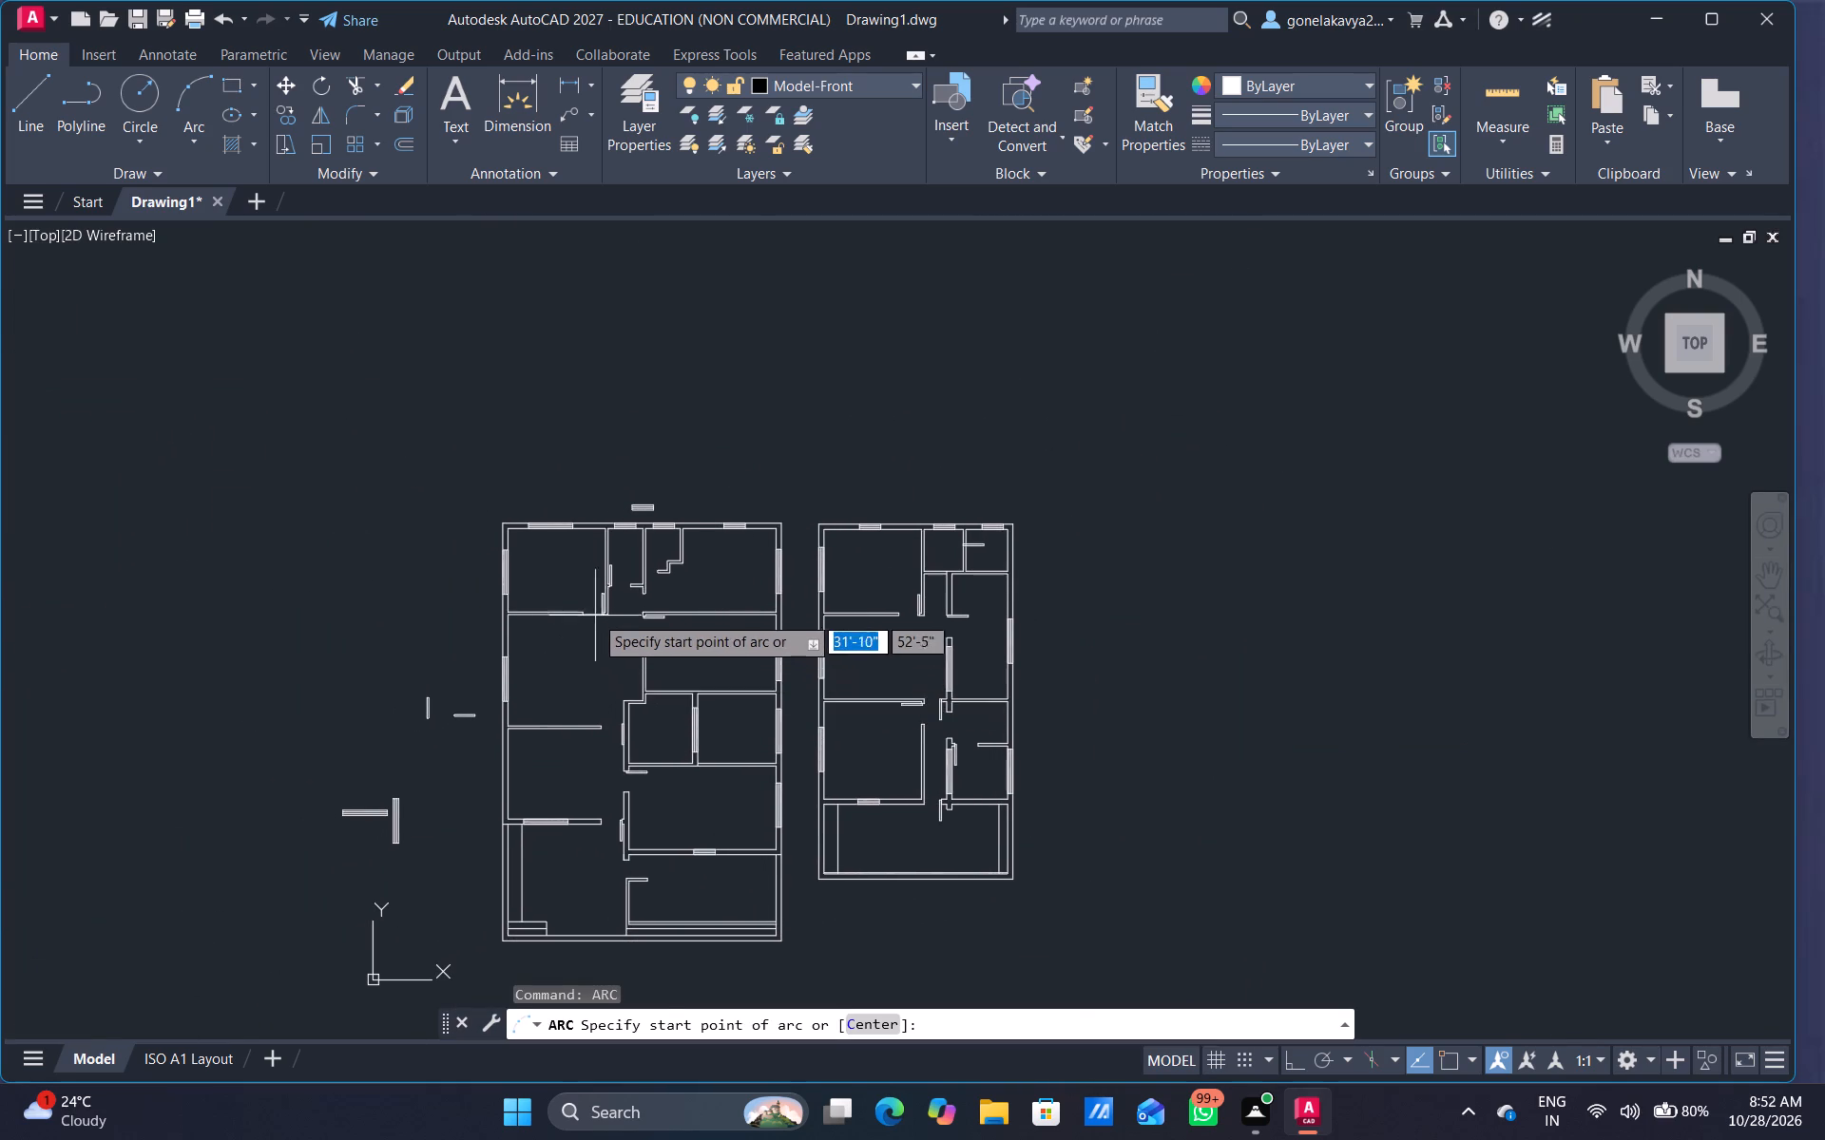
scroll(591, 609, "up", 6)
middle_click_drag(663, 480, 703, 702)
scroll(790, 625, "up", 2)
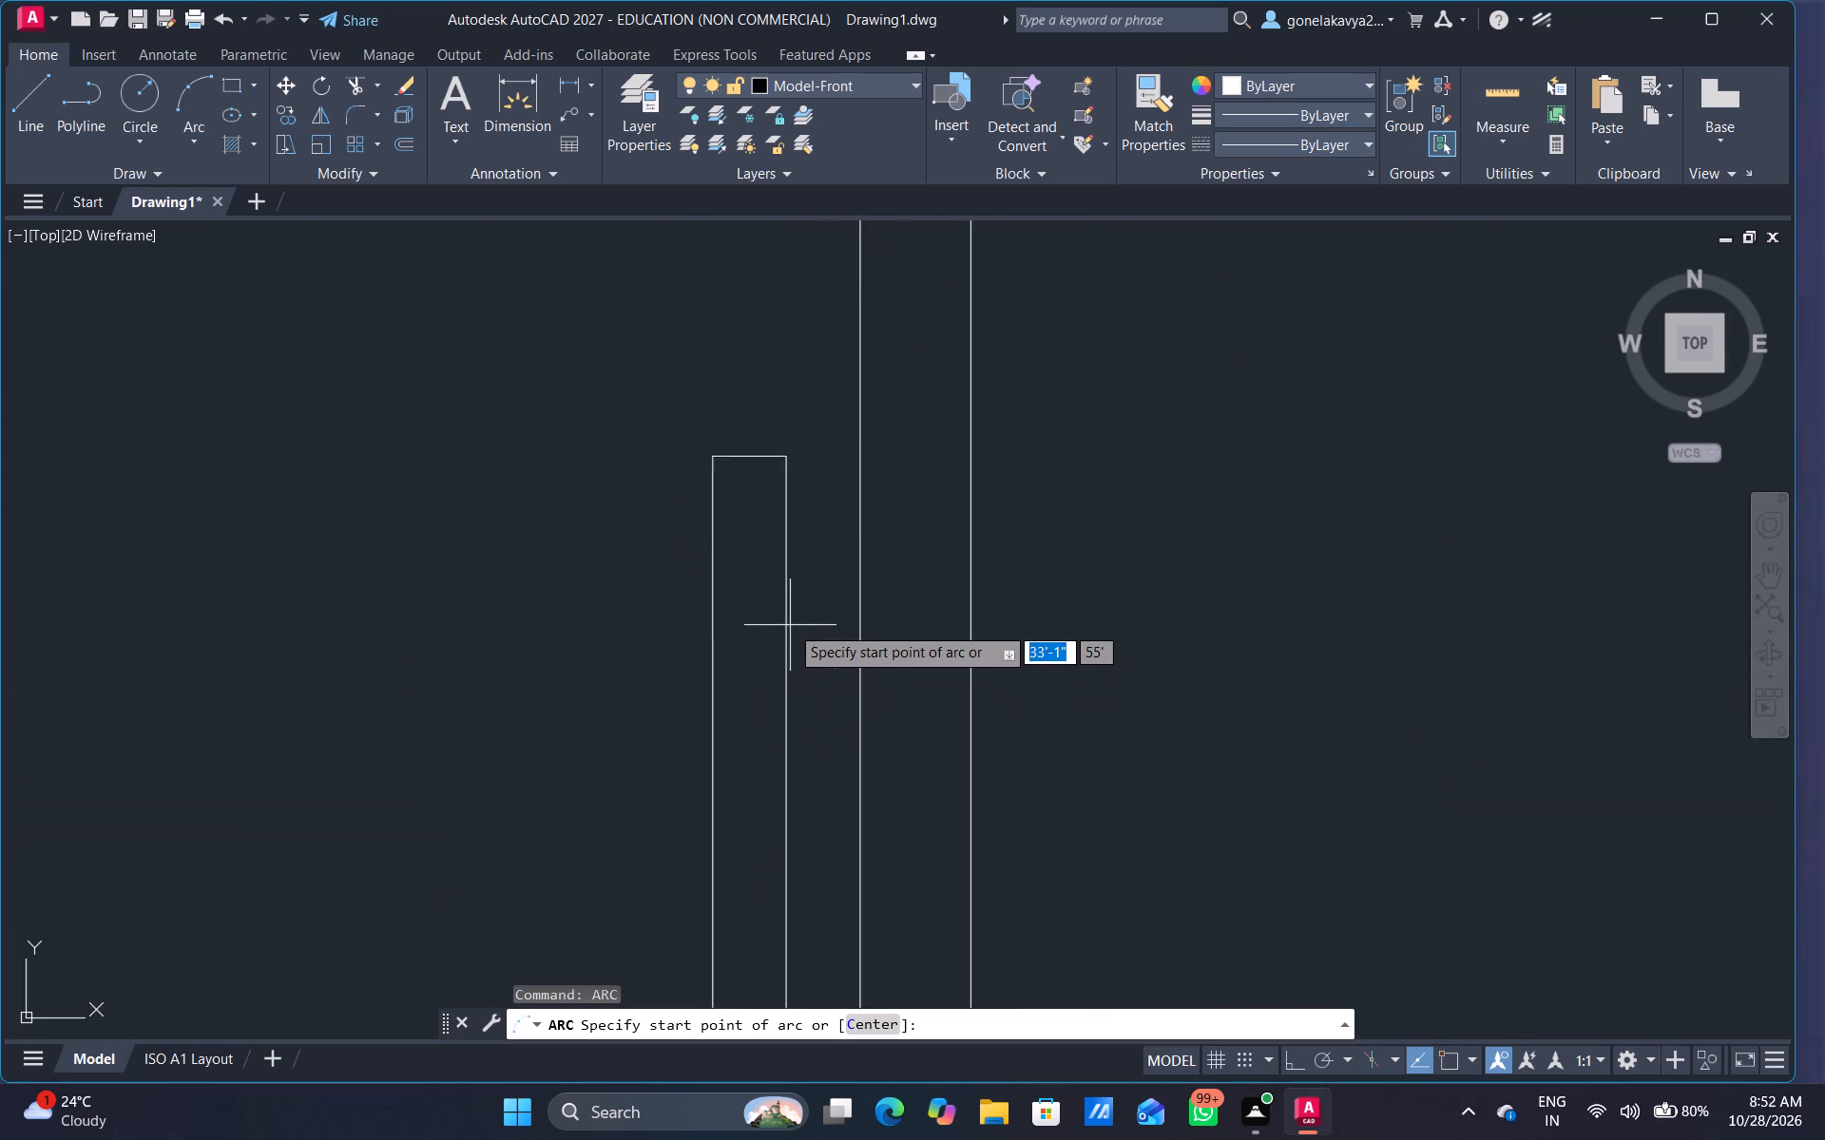
scroll(790, 625, "up", 2)
middle_click_drag(715, 468, 810, 963)
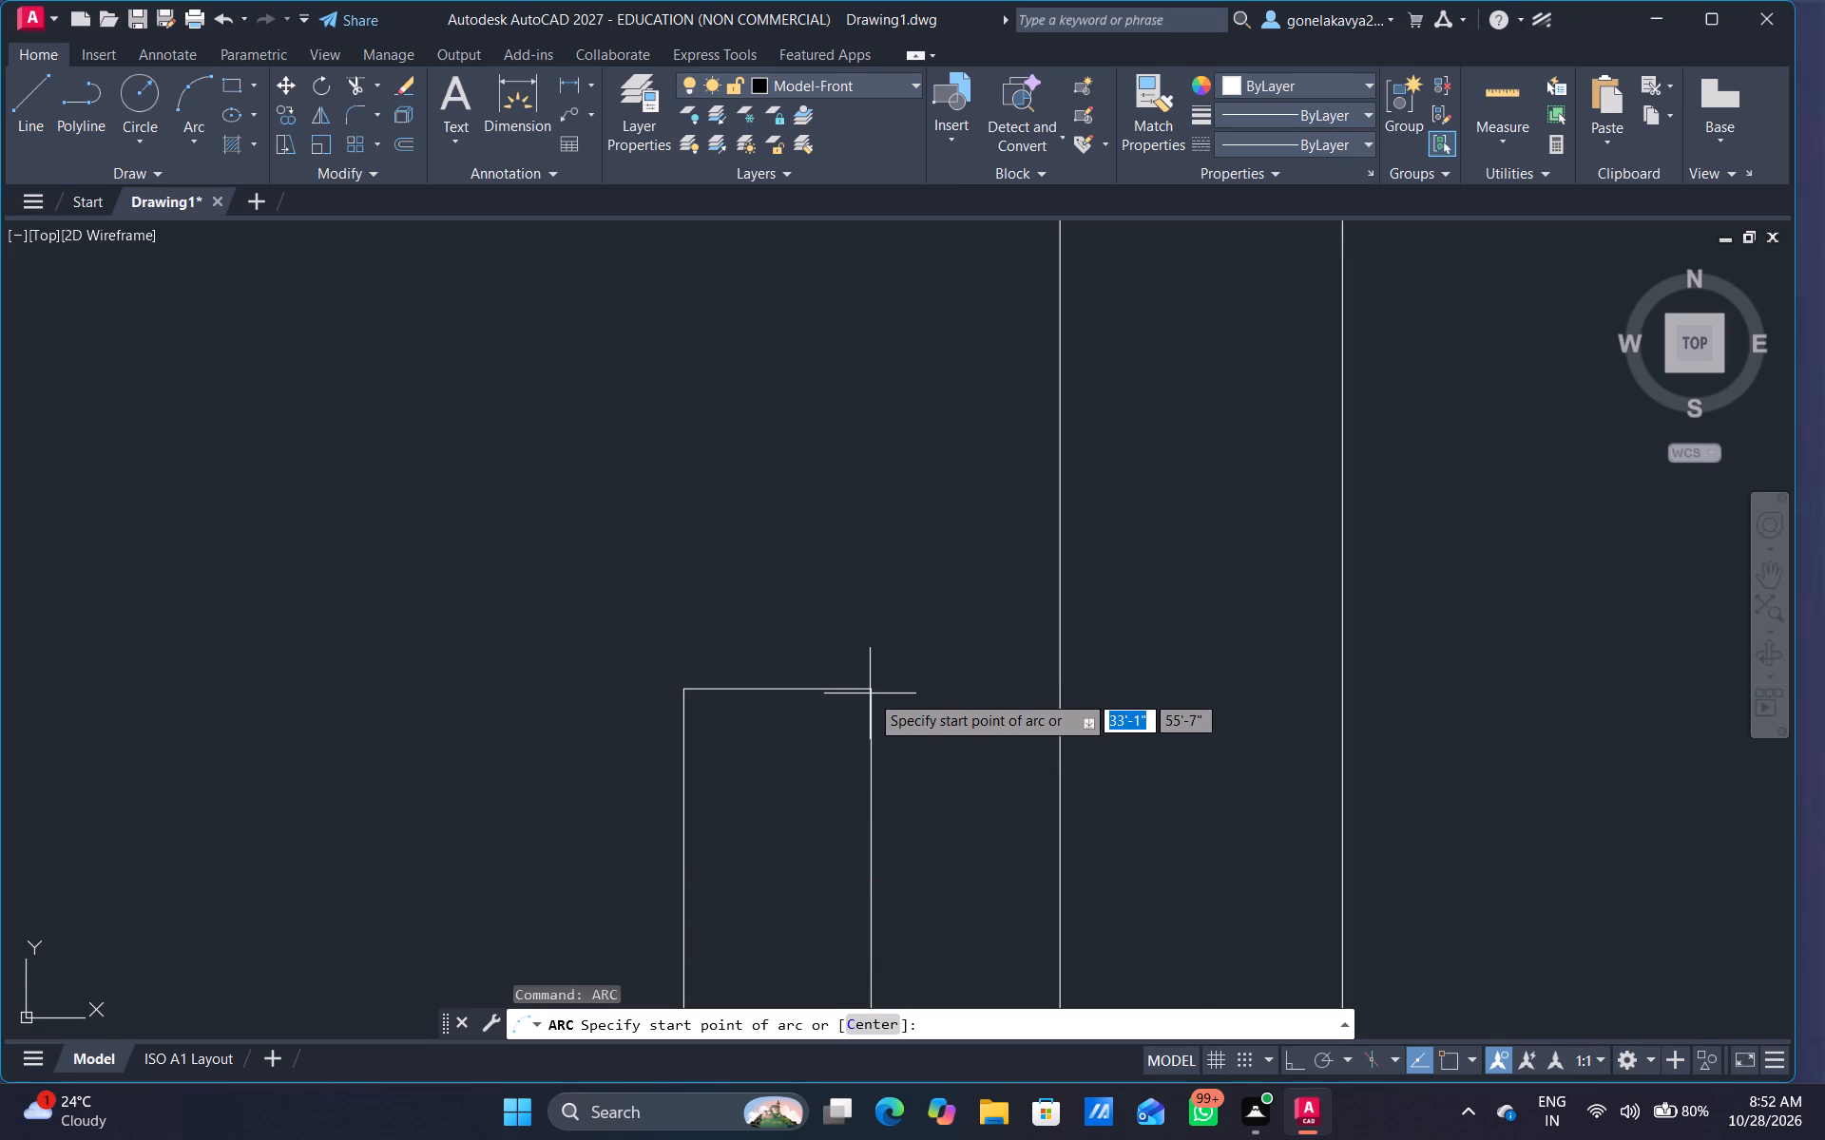
left_click(870, 690)
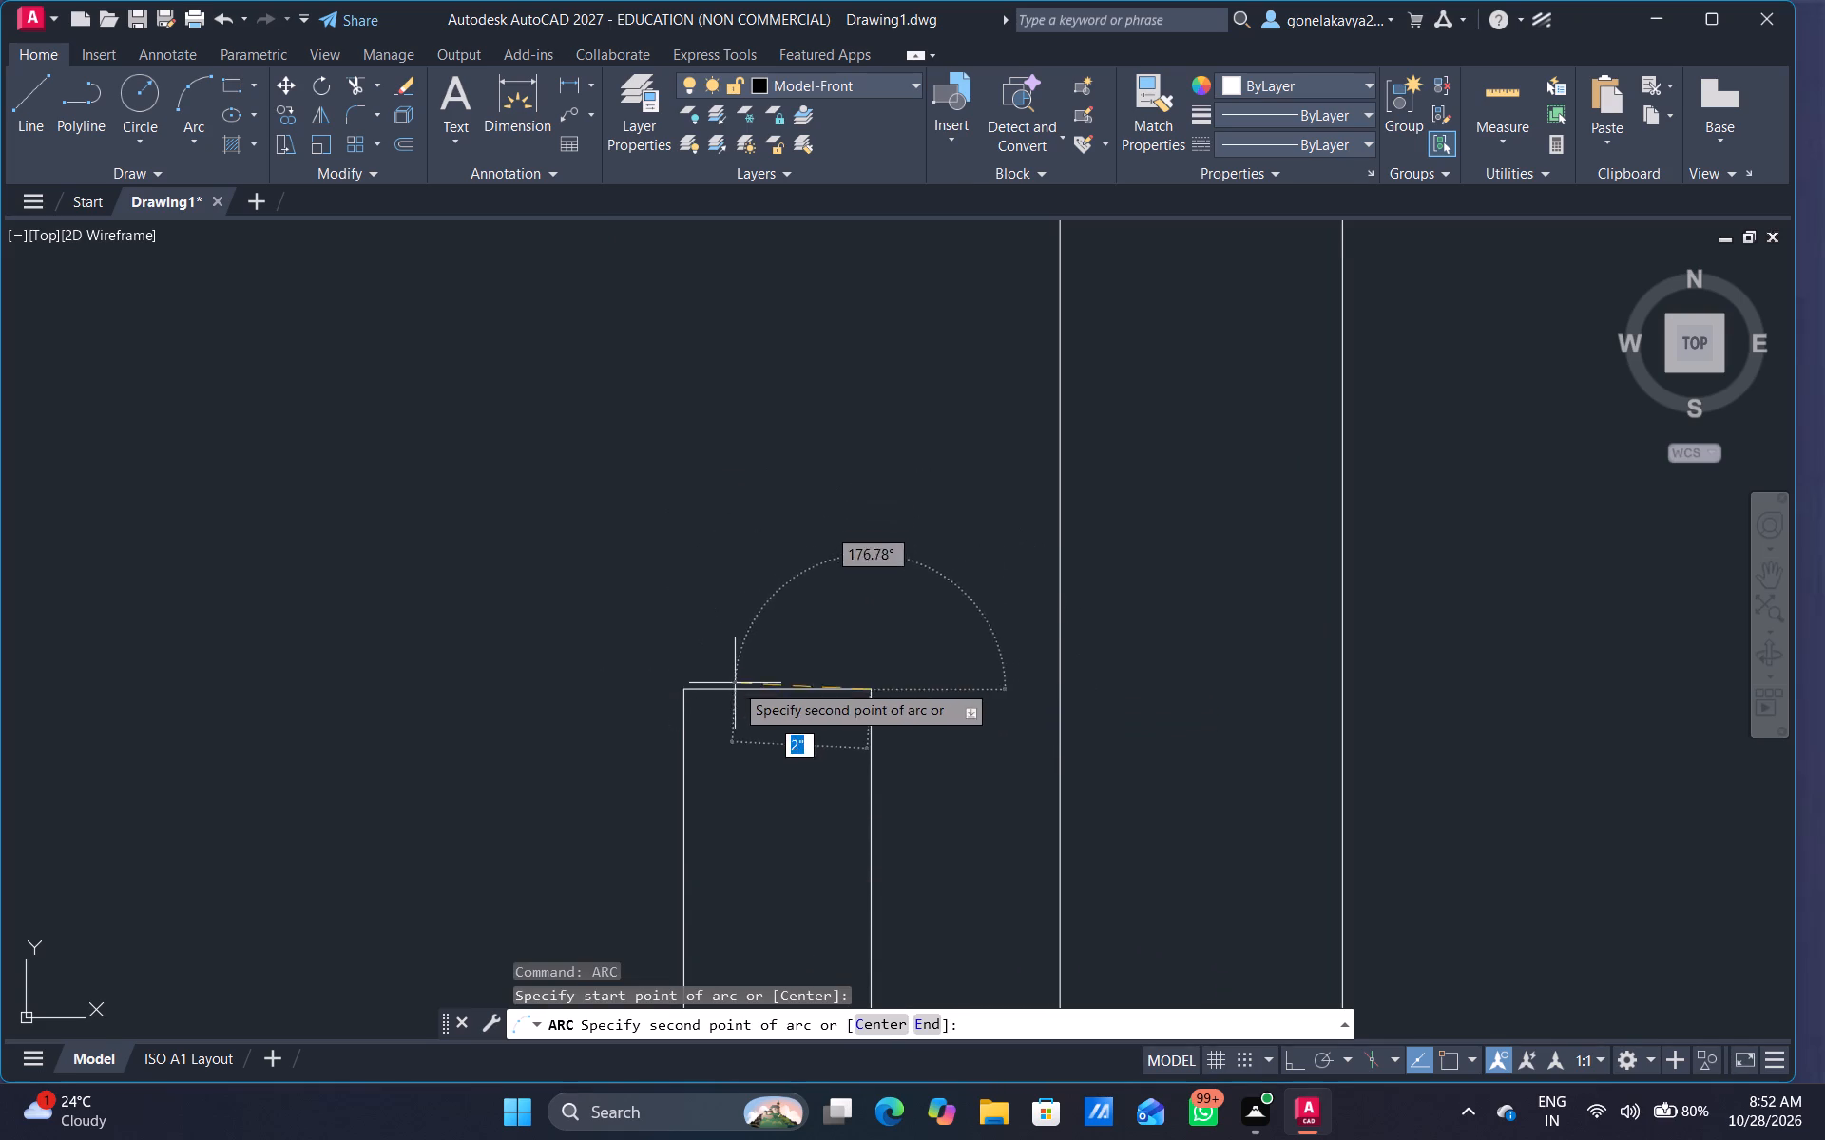
left_click(682, 689)
scroll(347, 749, "down", 4)
middle_click_drag(338, 777, 393, 719)
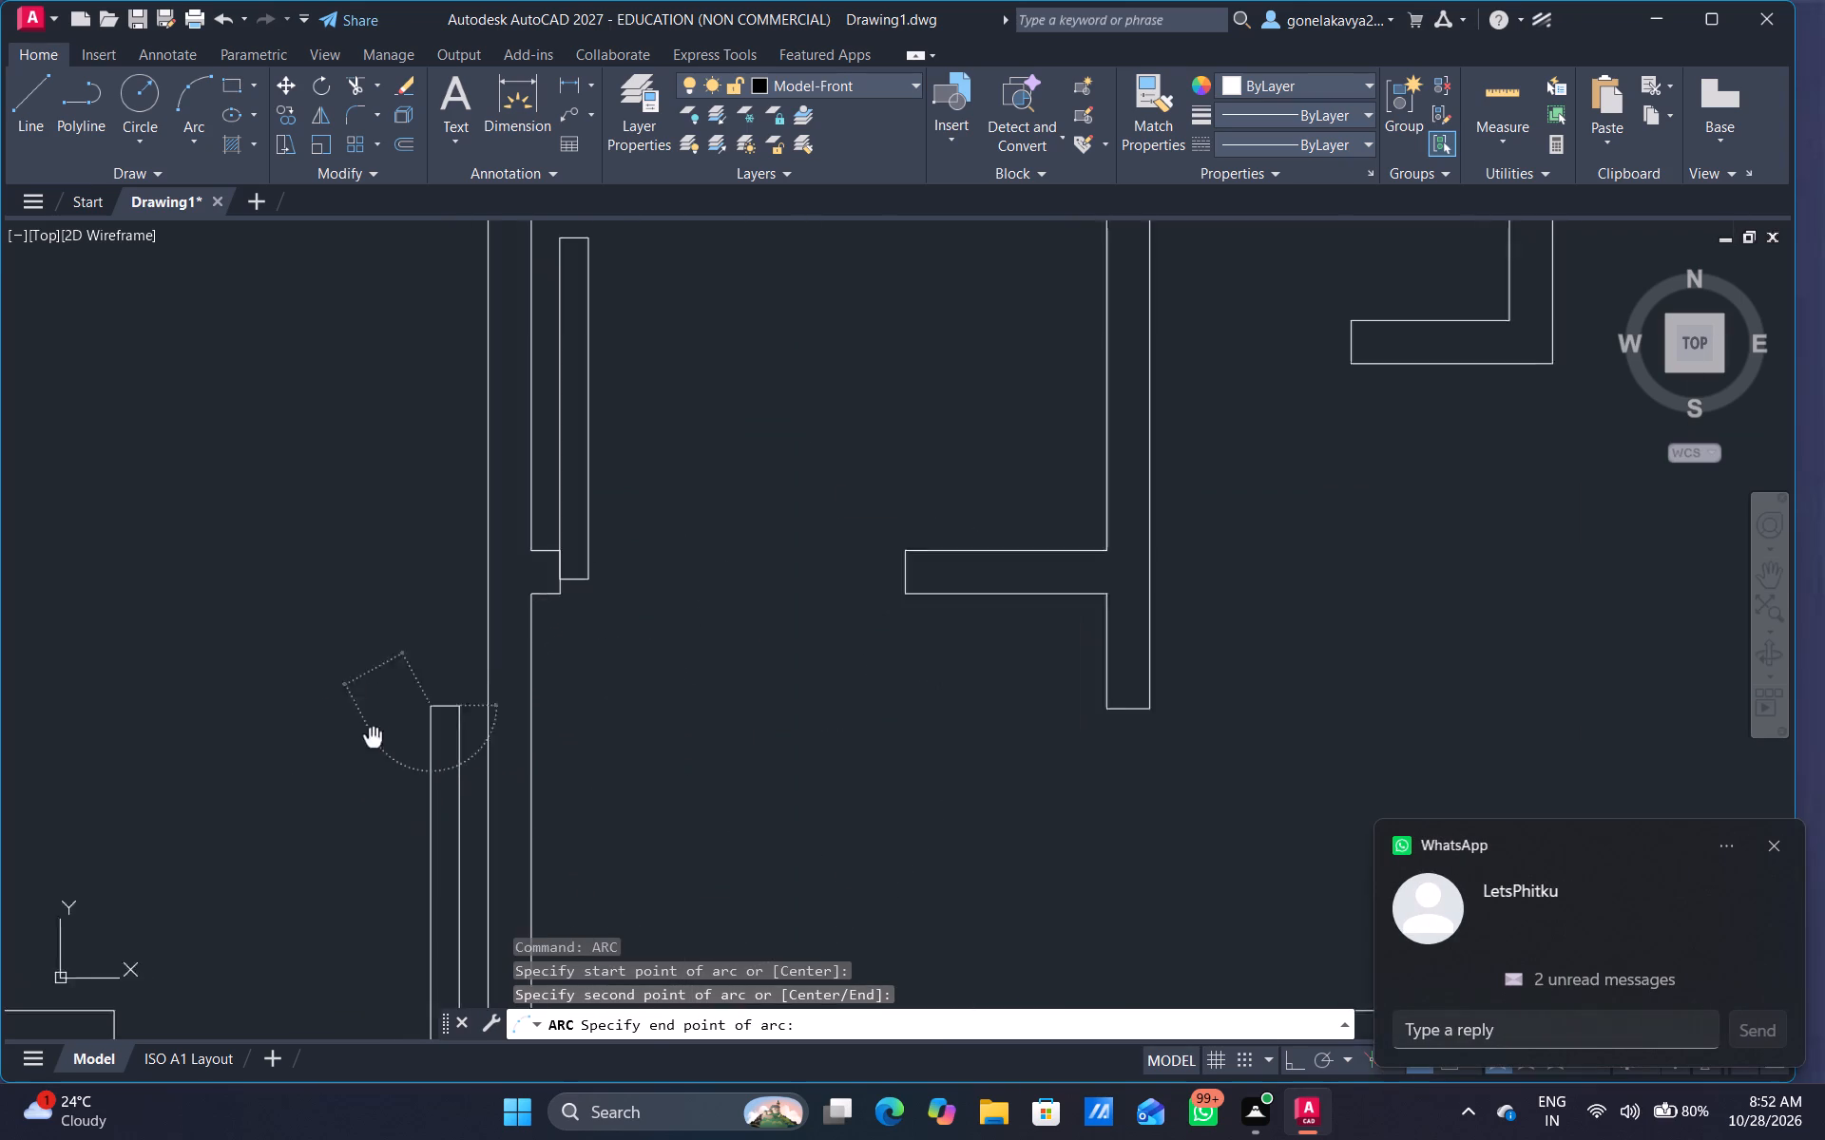
middle_click_drag(393, 719, 554, 579)
scroll(339, 663, "down", 2)
middle_click_drag(355, 707, 516, 631)
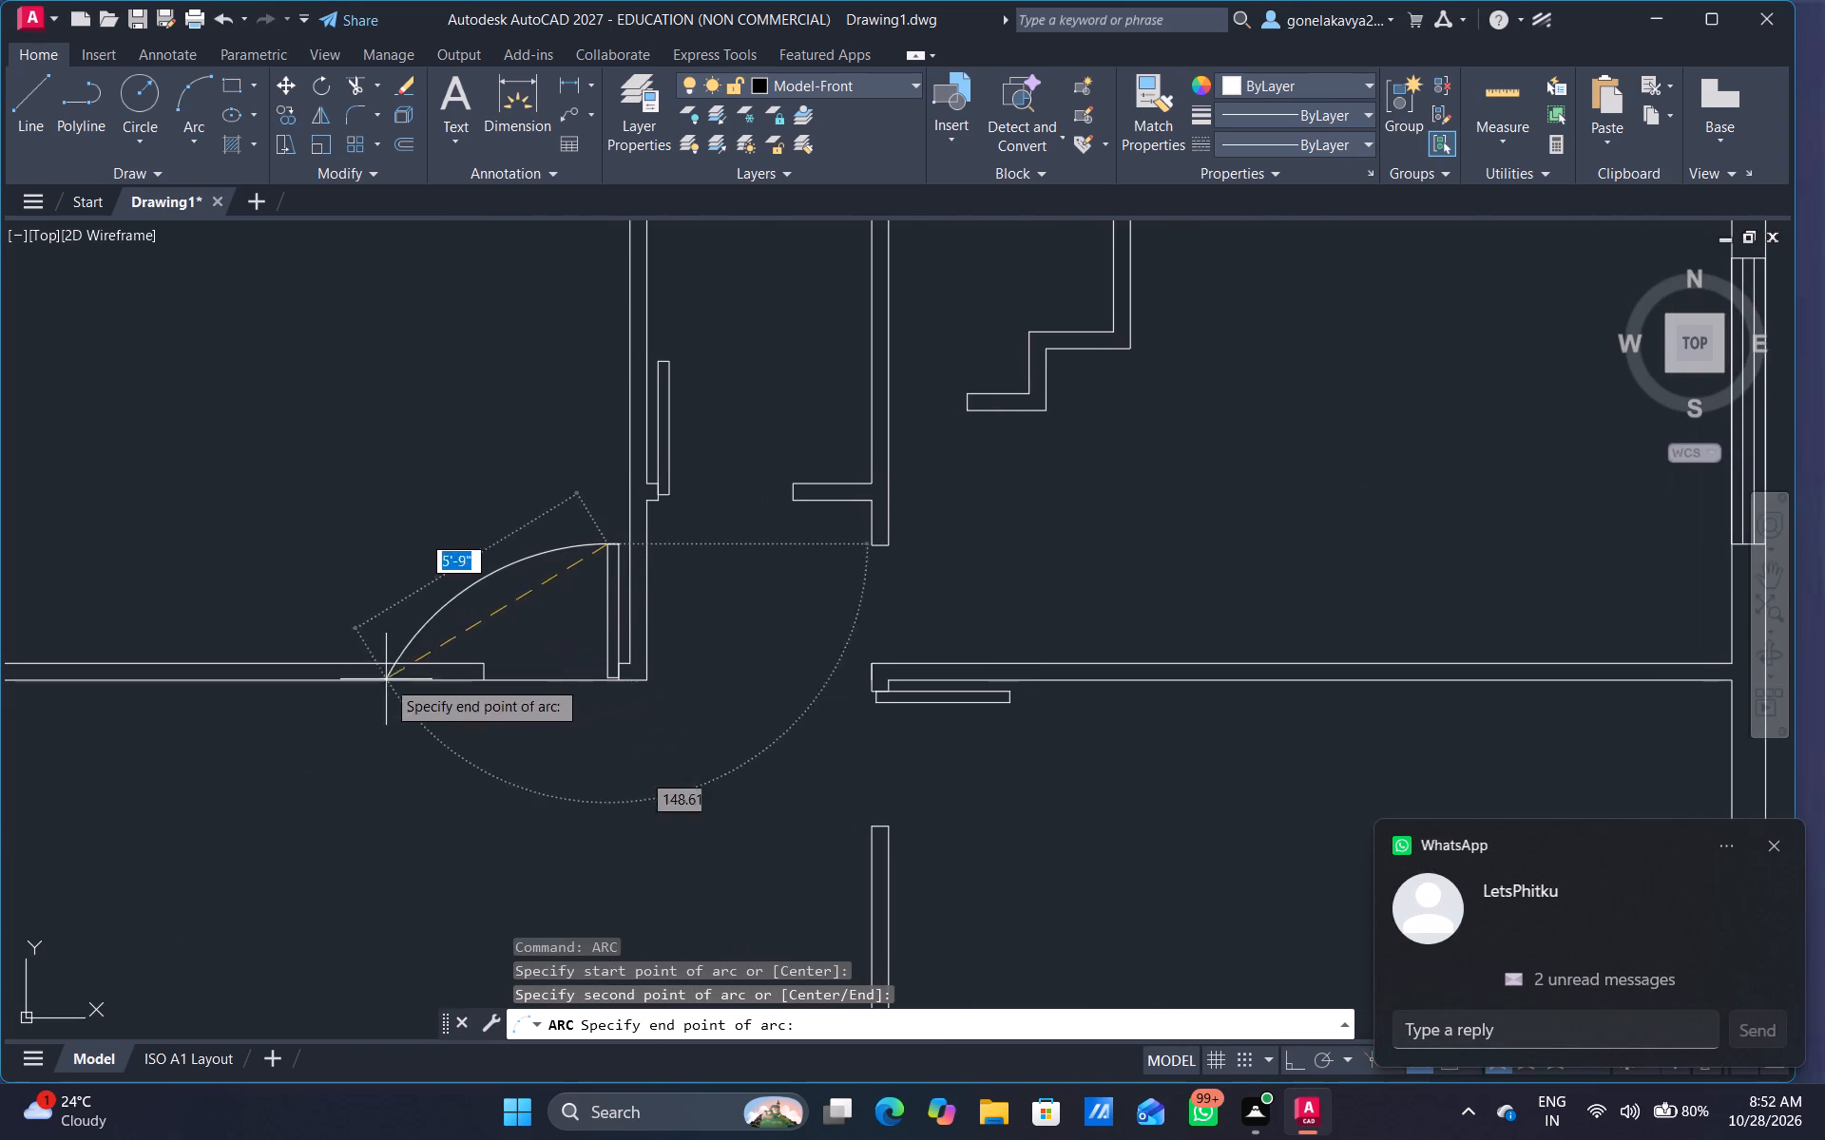
scroll(492, 666, "up", 4)
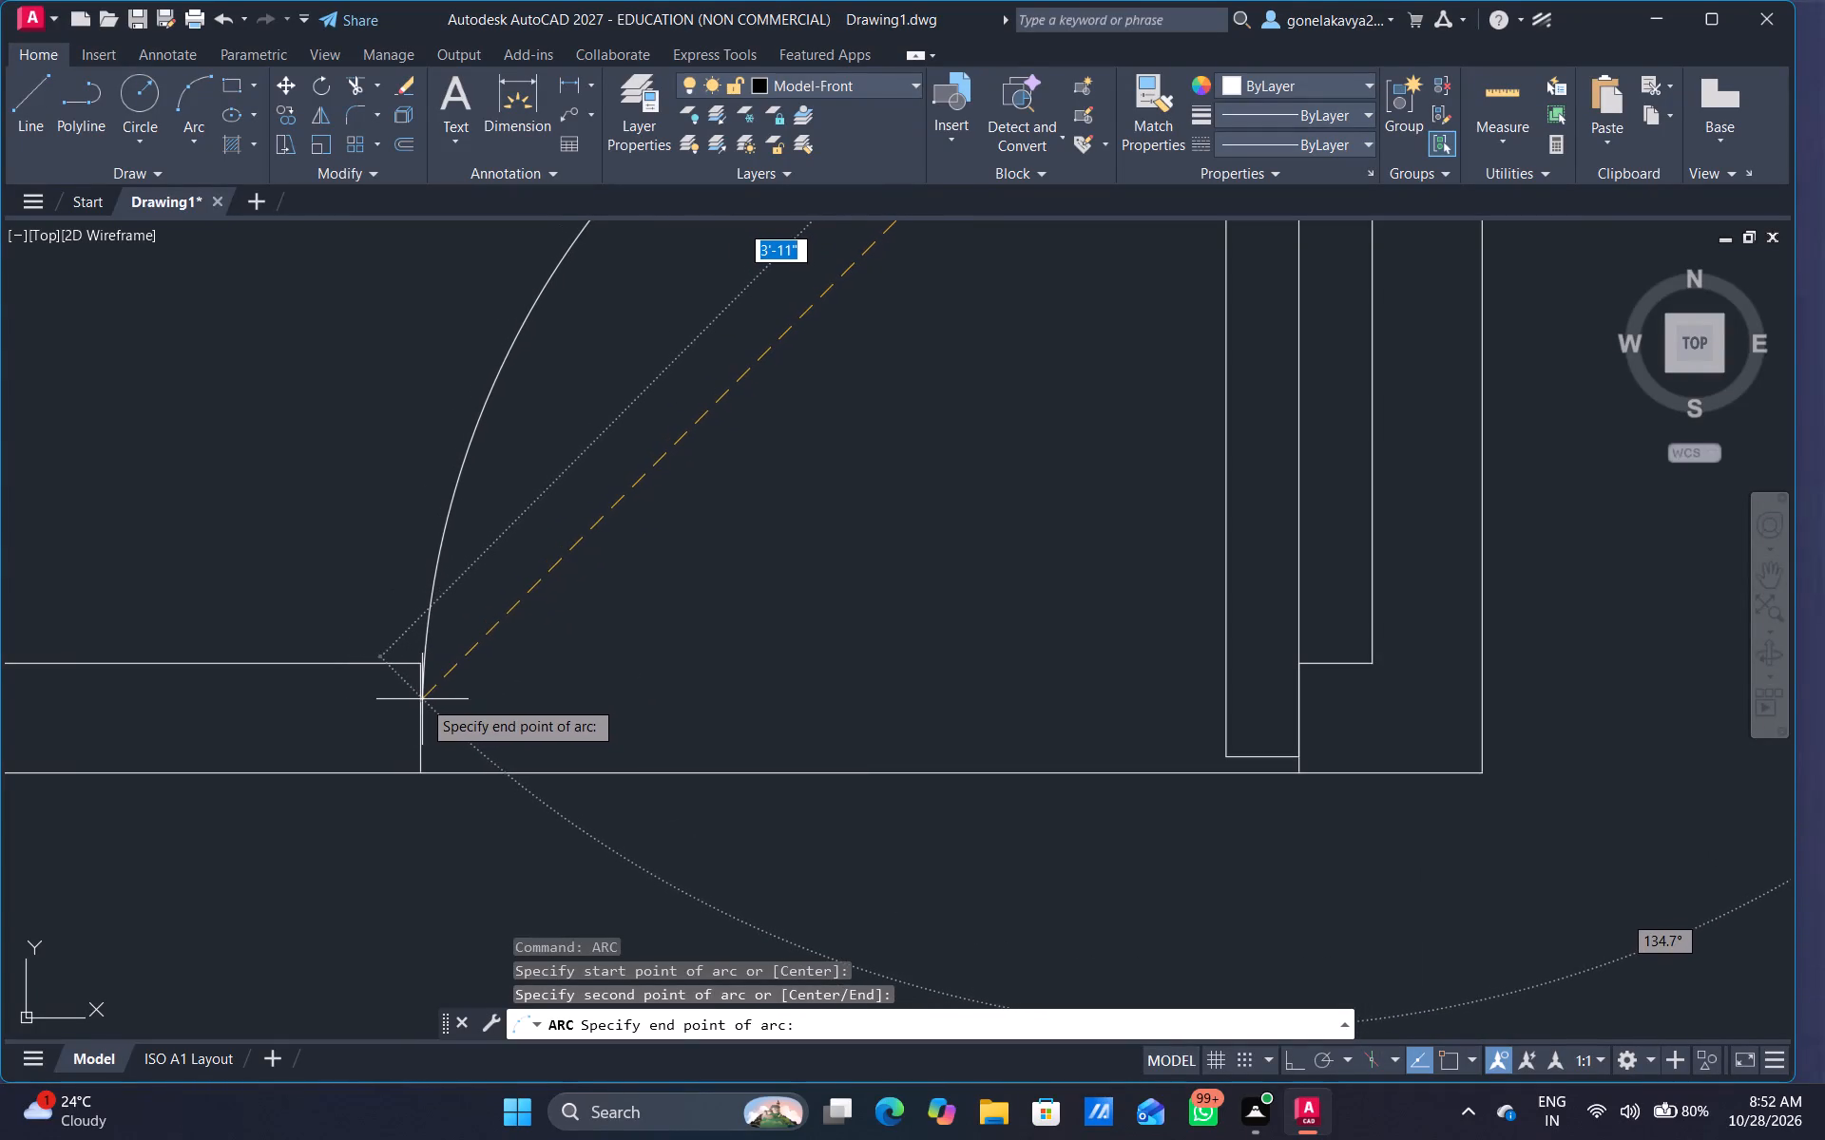
left_click(420, 697)
Draw a three-point door swing arc in the larger plan's small north room, from the door rectangle's north end to the opening's east jamb.
key("space")
scroll(723, 696, "down", 3)
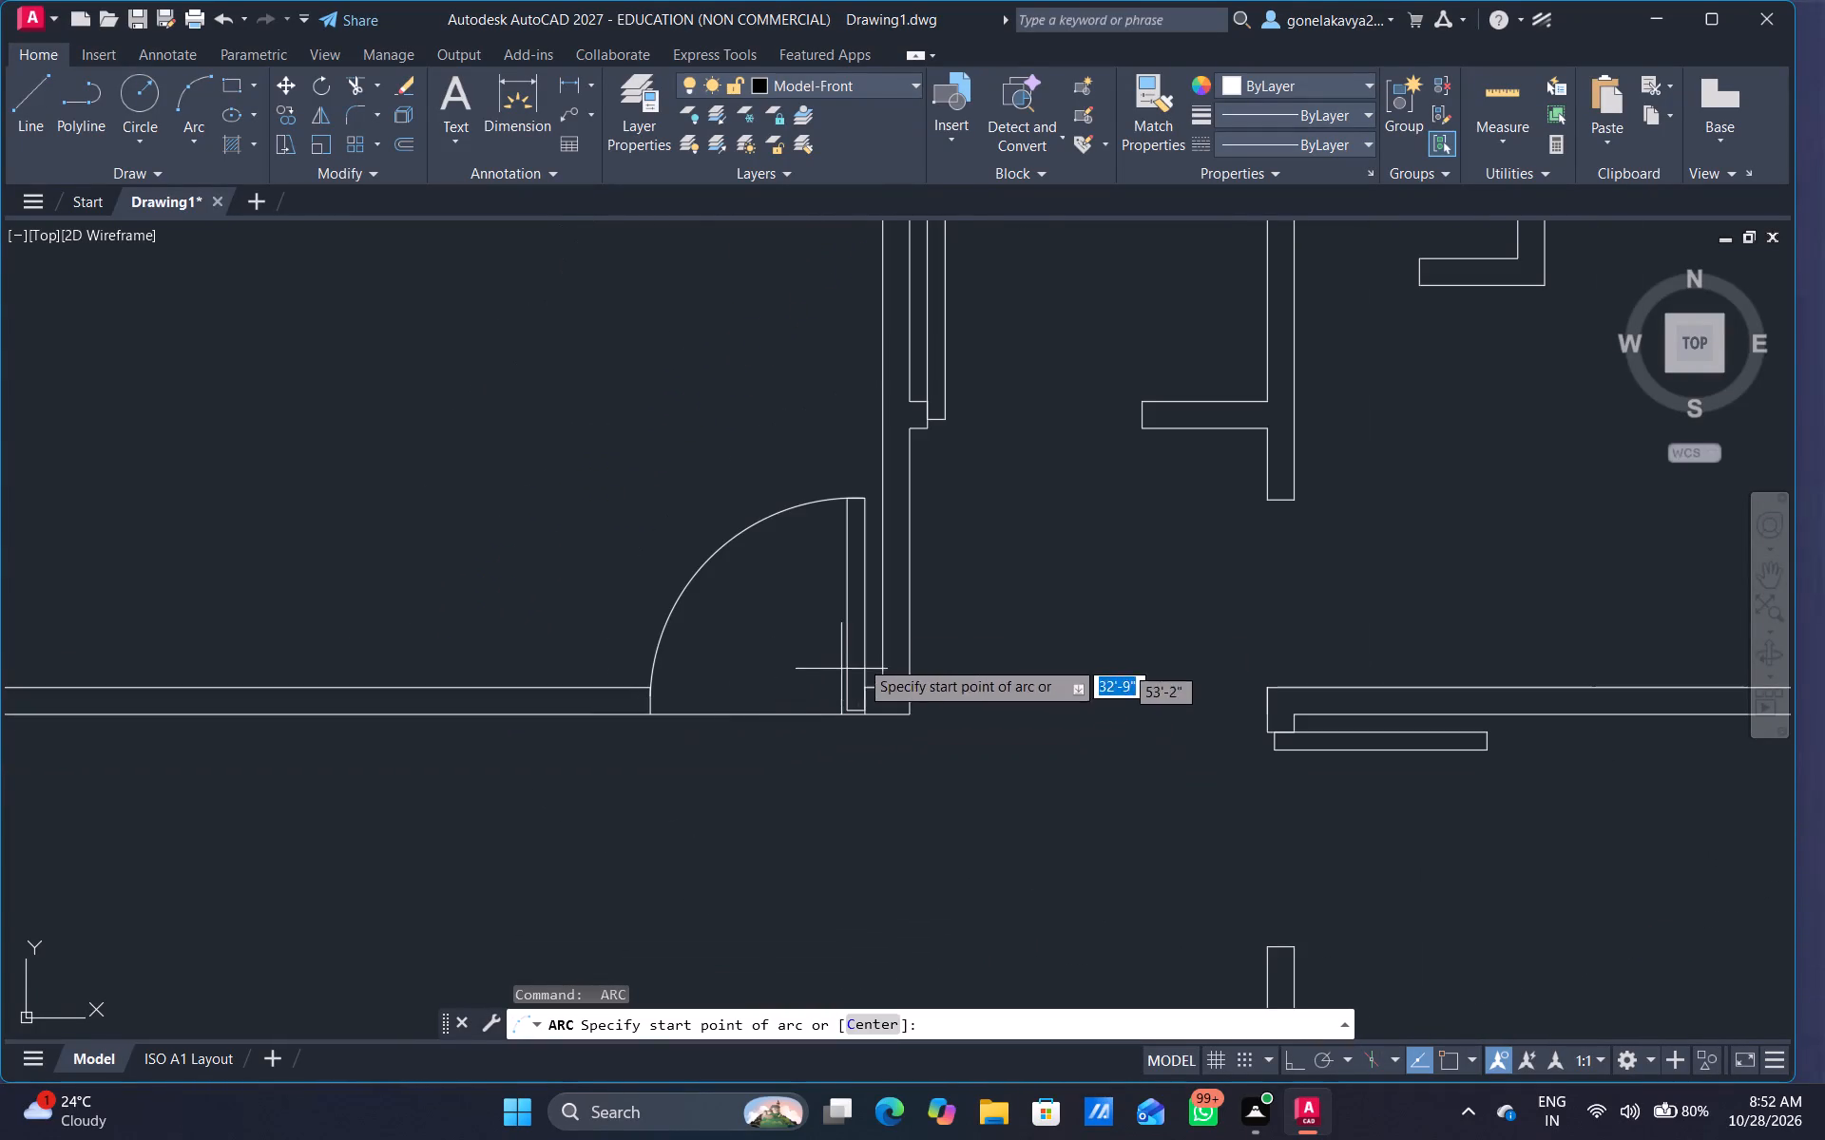
middle_click_drag(1040, 412, 993, 940)
scroll(797, 739, "up", 3)
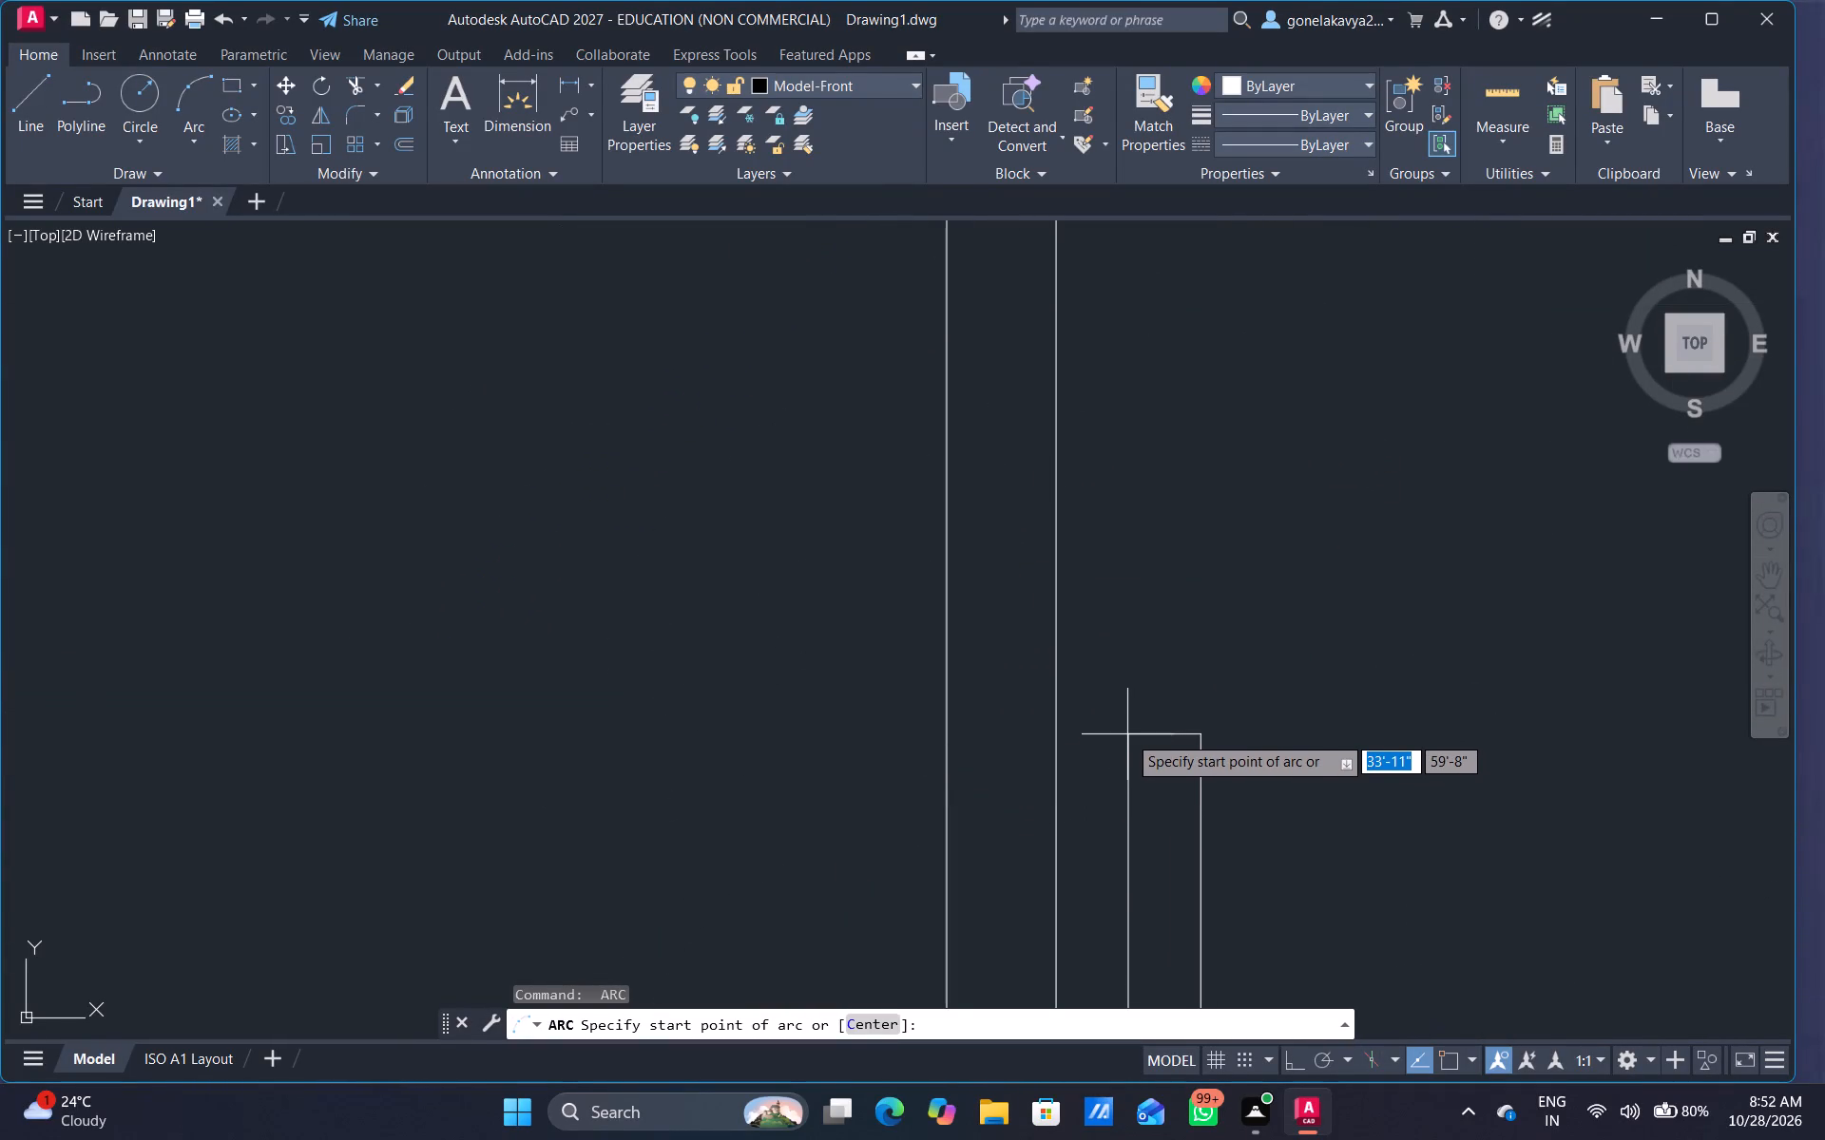
left_click(1127, 733)
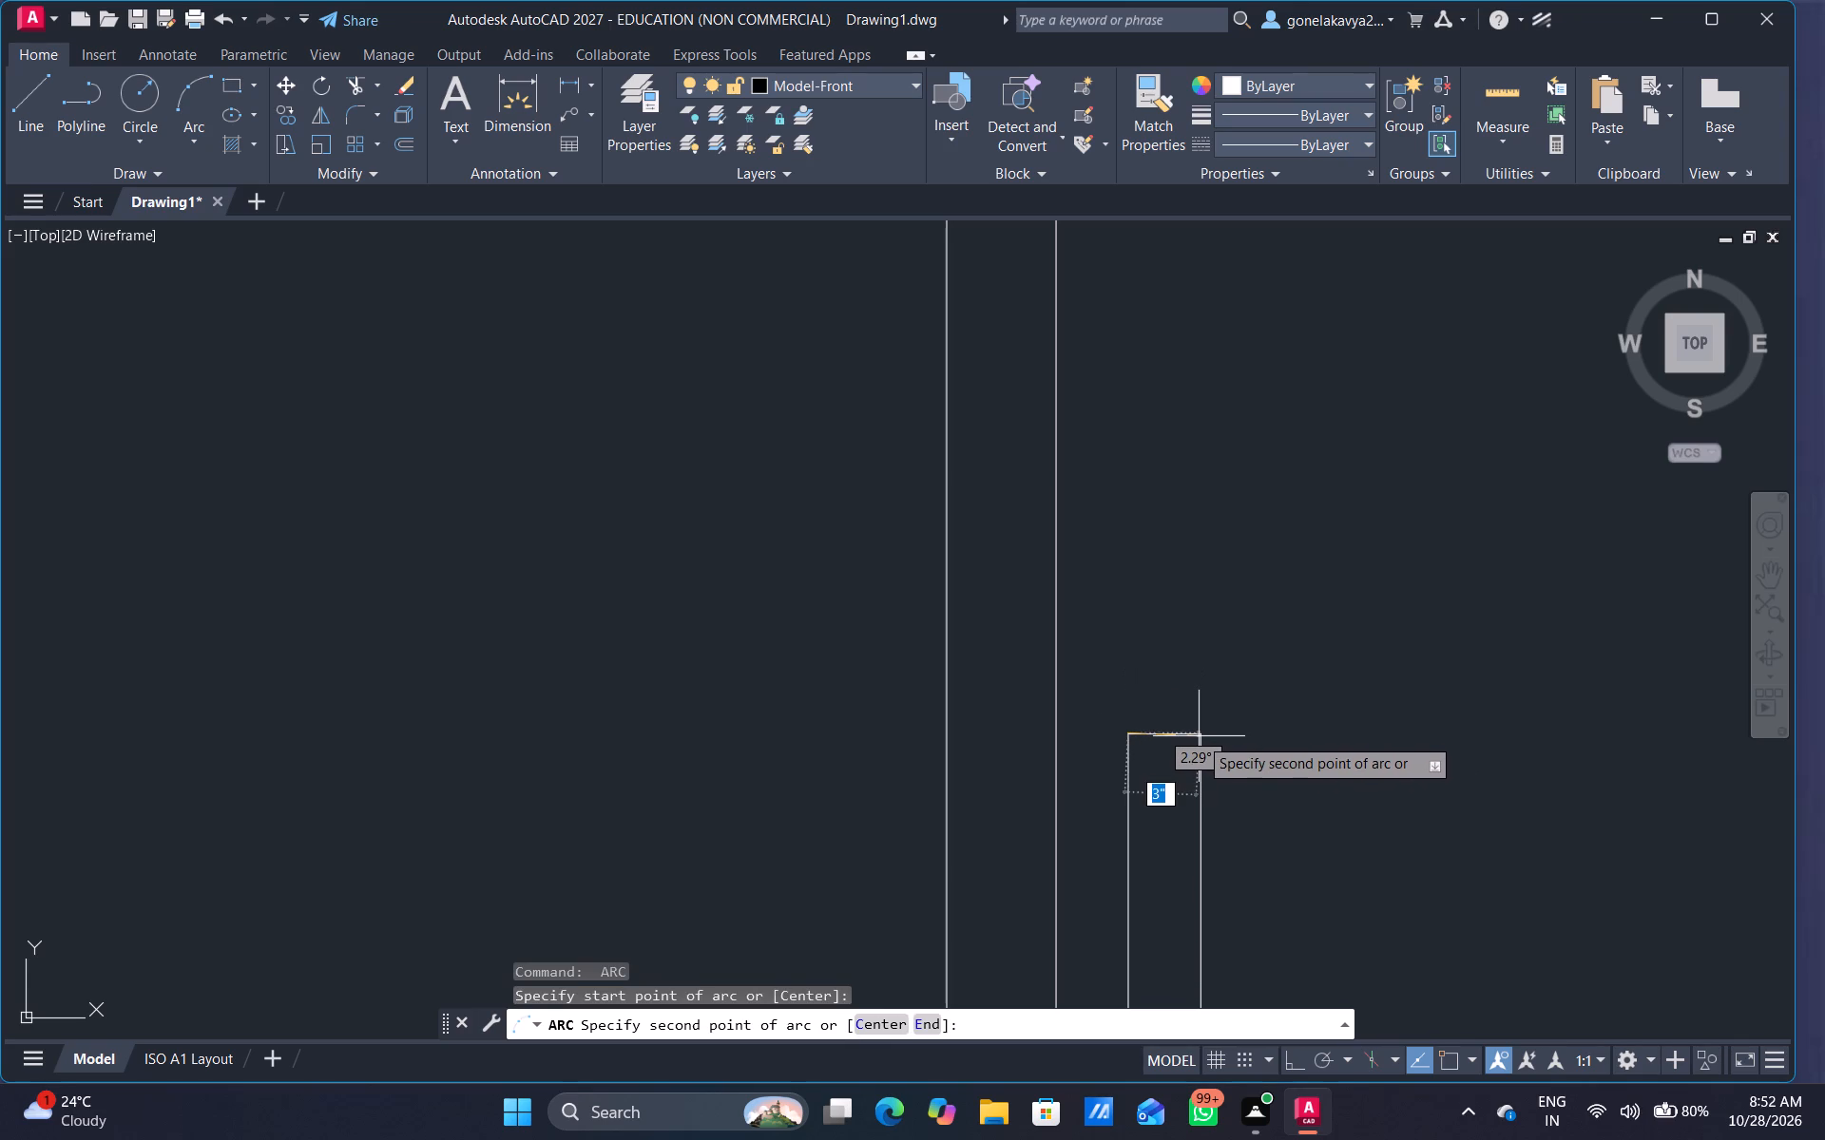
left_click(1199, 735)
scroll(1334, 817, "down", 5)
middle_click_drag(1388, 849, 1033, 658)
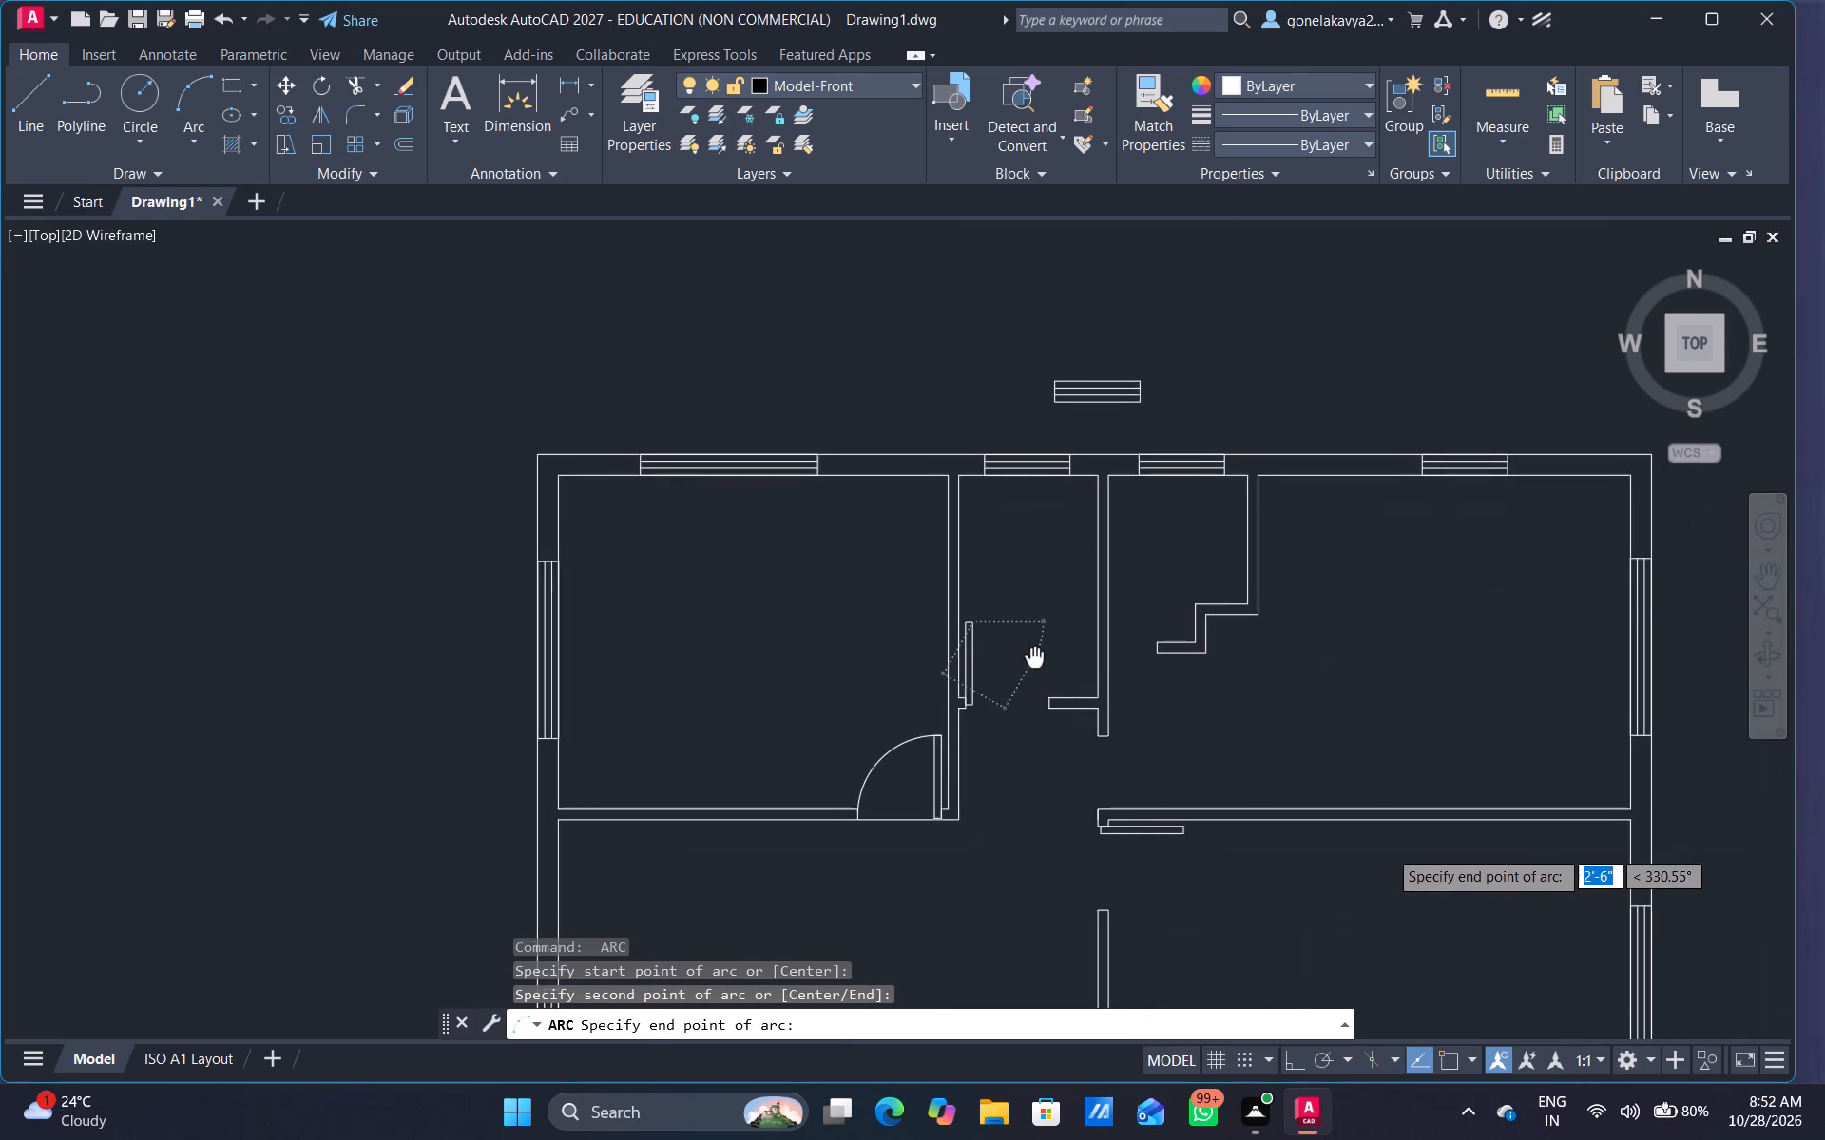
middle_click_drag(1033, 658, 1026, 666)
scroll(1042, 731, "up", 5)
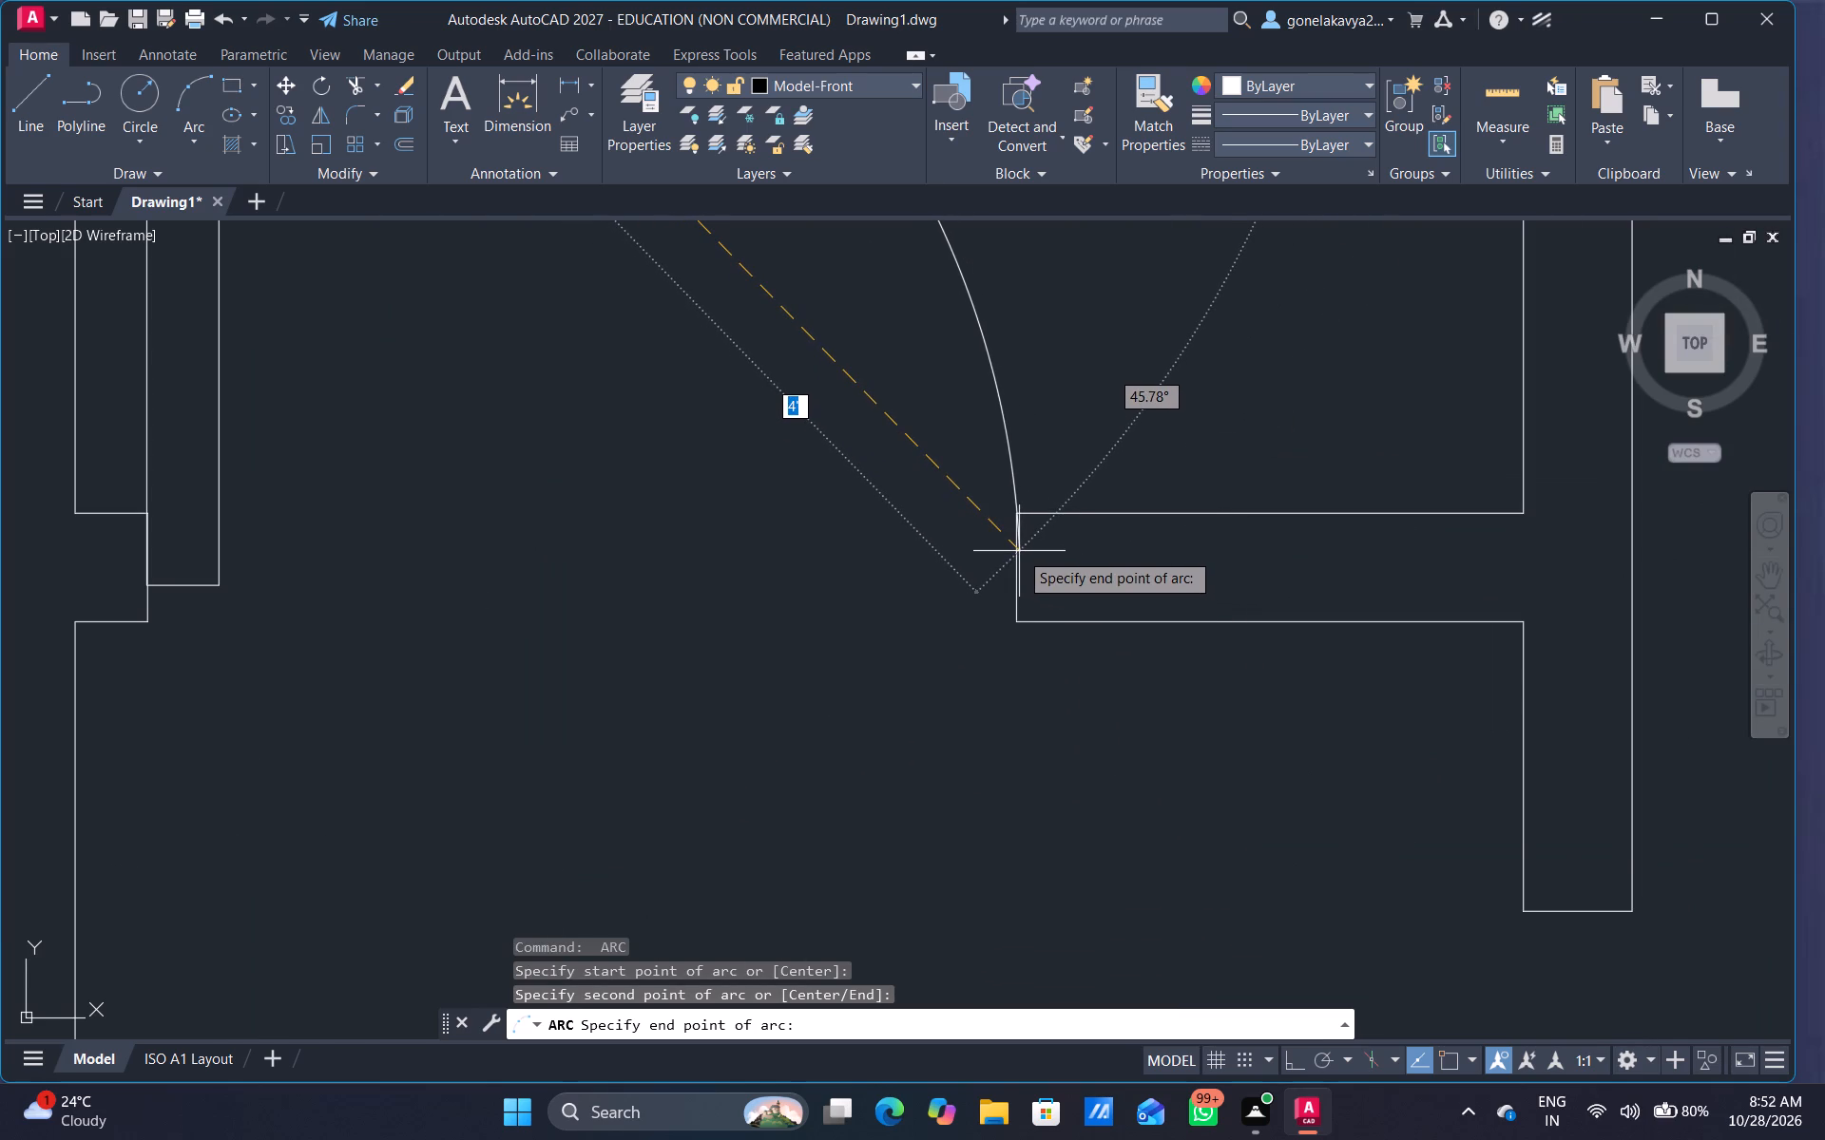
left_click(1017, 553)
Draw a three-point swing arc at the east-middle room's west opening, from the door rectangle's east end to the south jamb.
key("space")
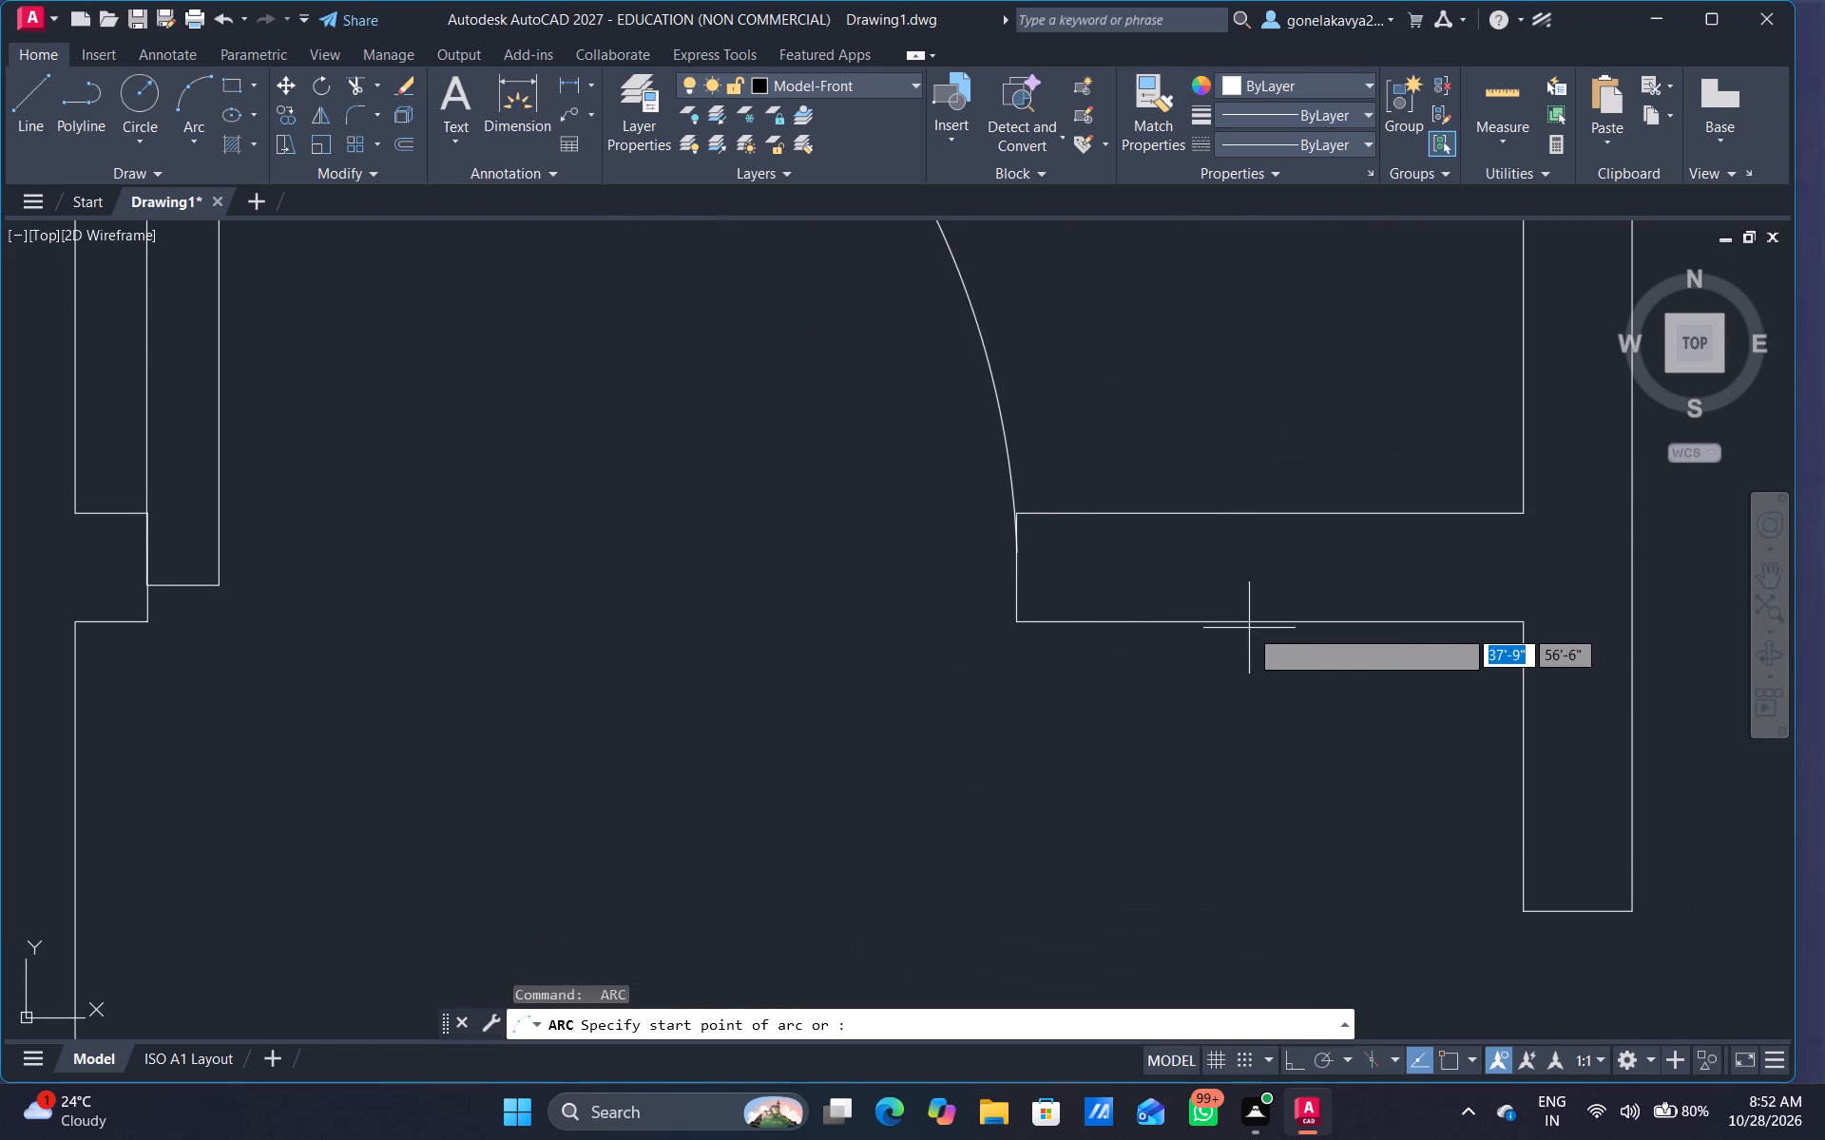
scroll(1249, 628, "down", 4)
middle_click_drag(1313, 569, 889, 454)
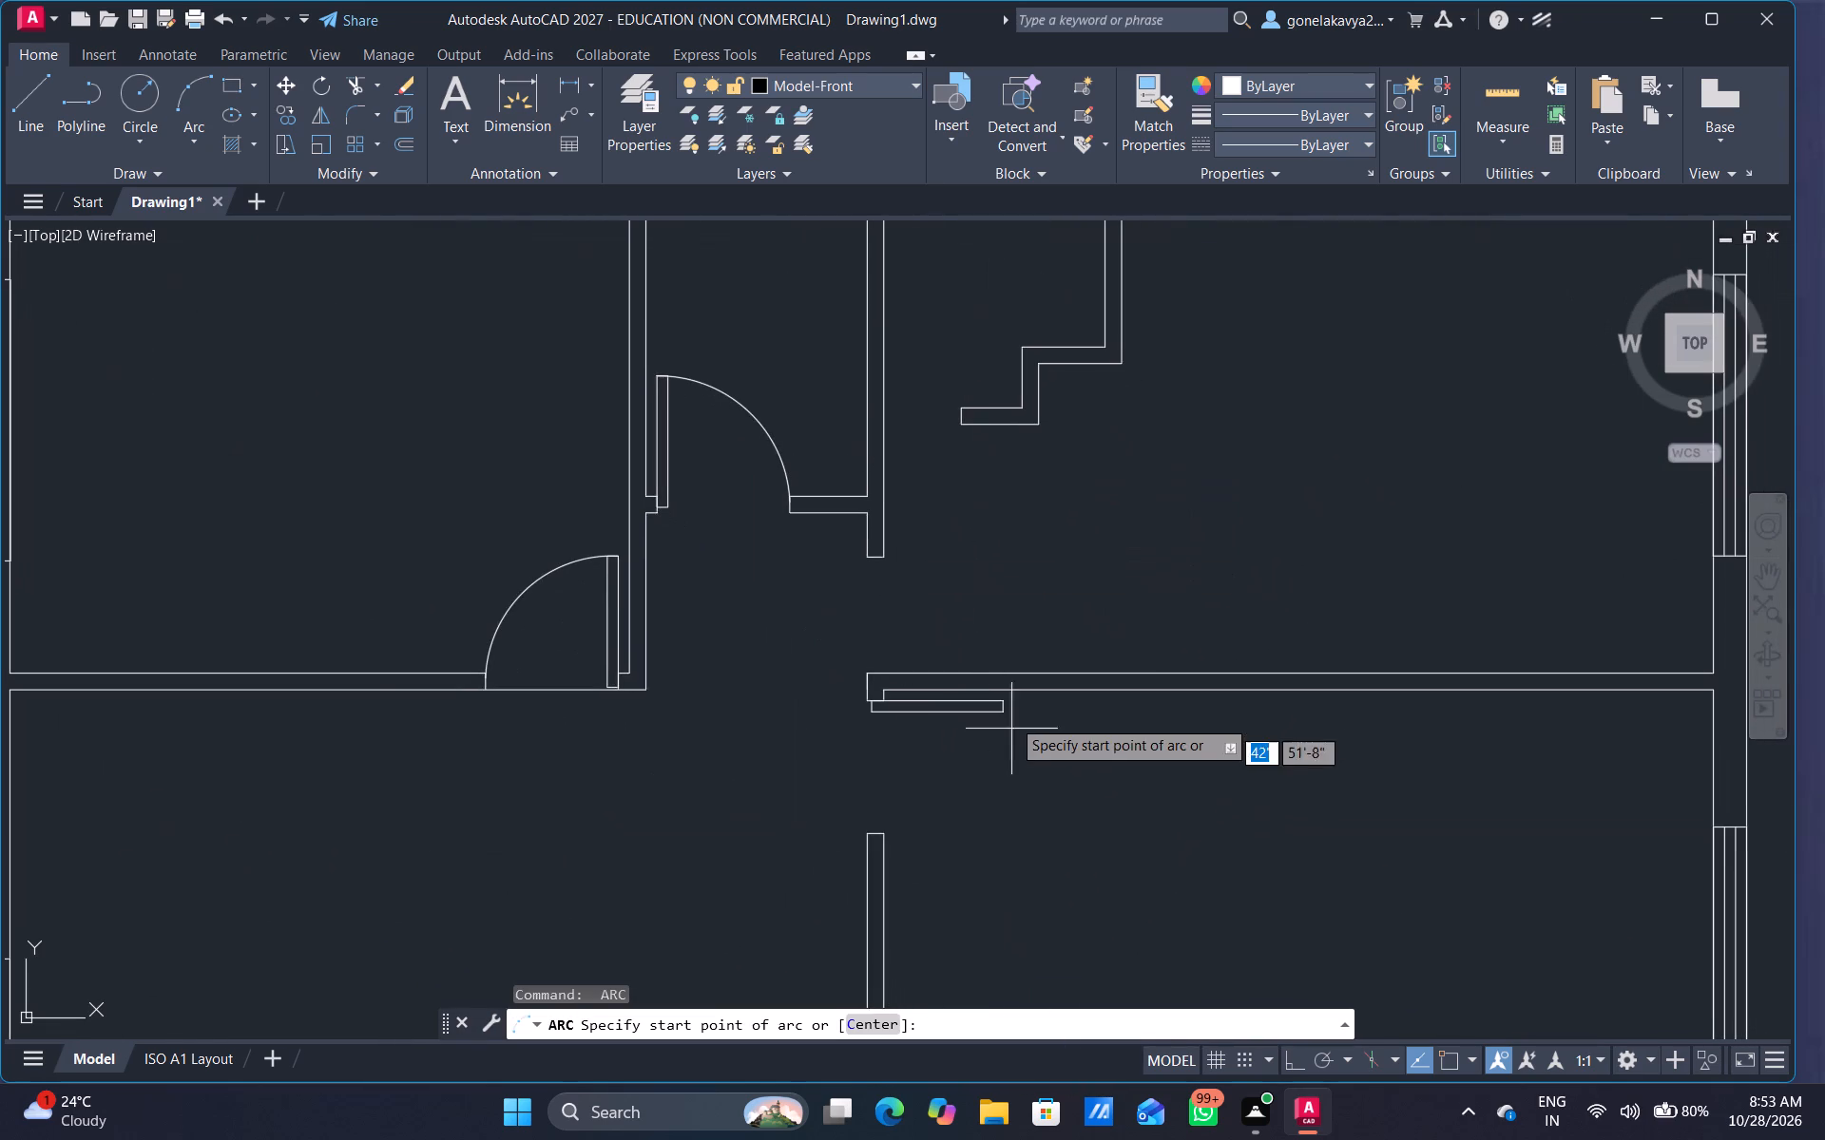
scroll(1011, 712, "up", 5)
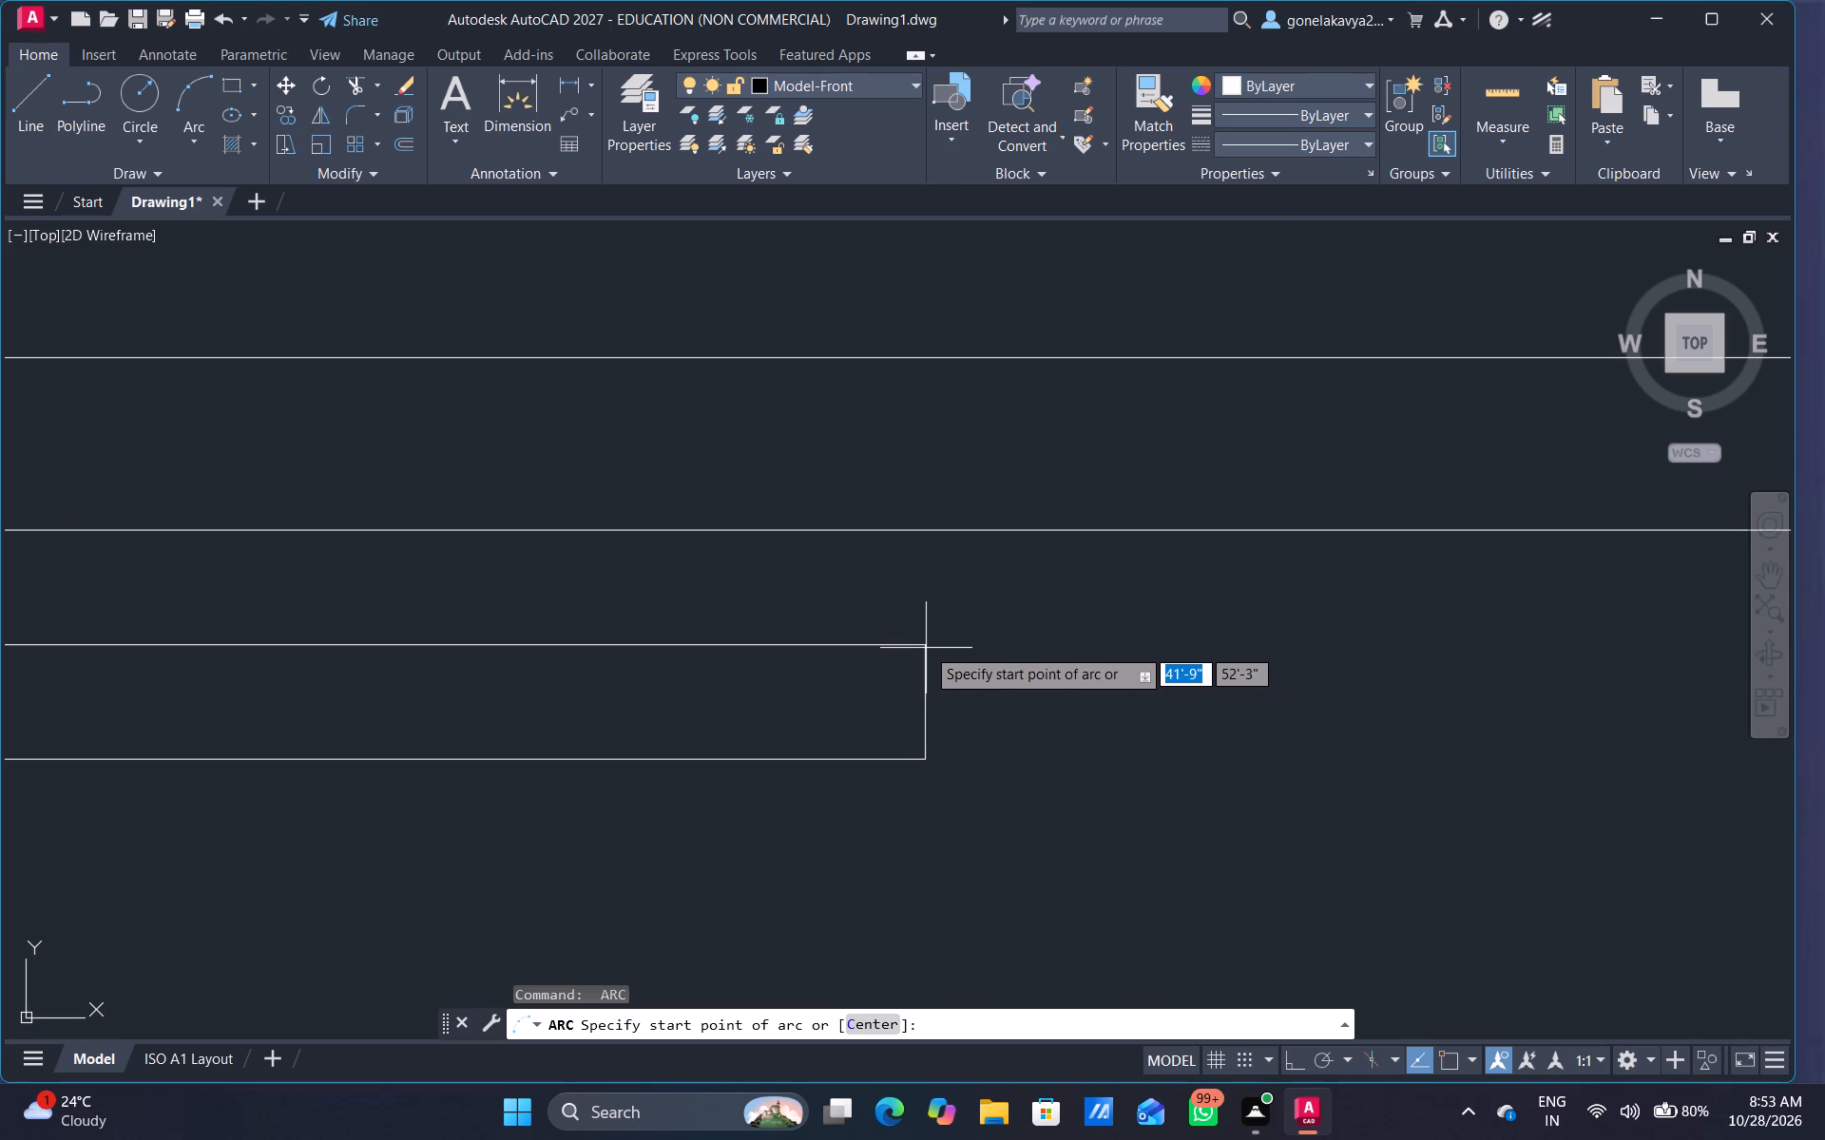
left_click(924, 646)
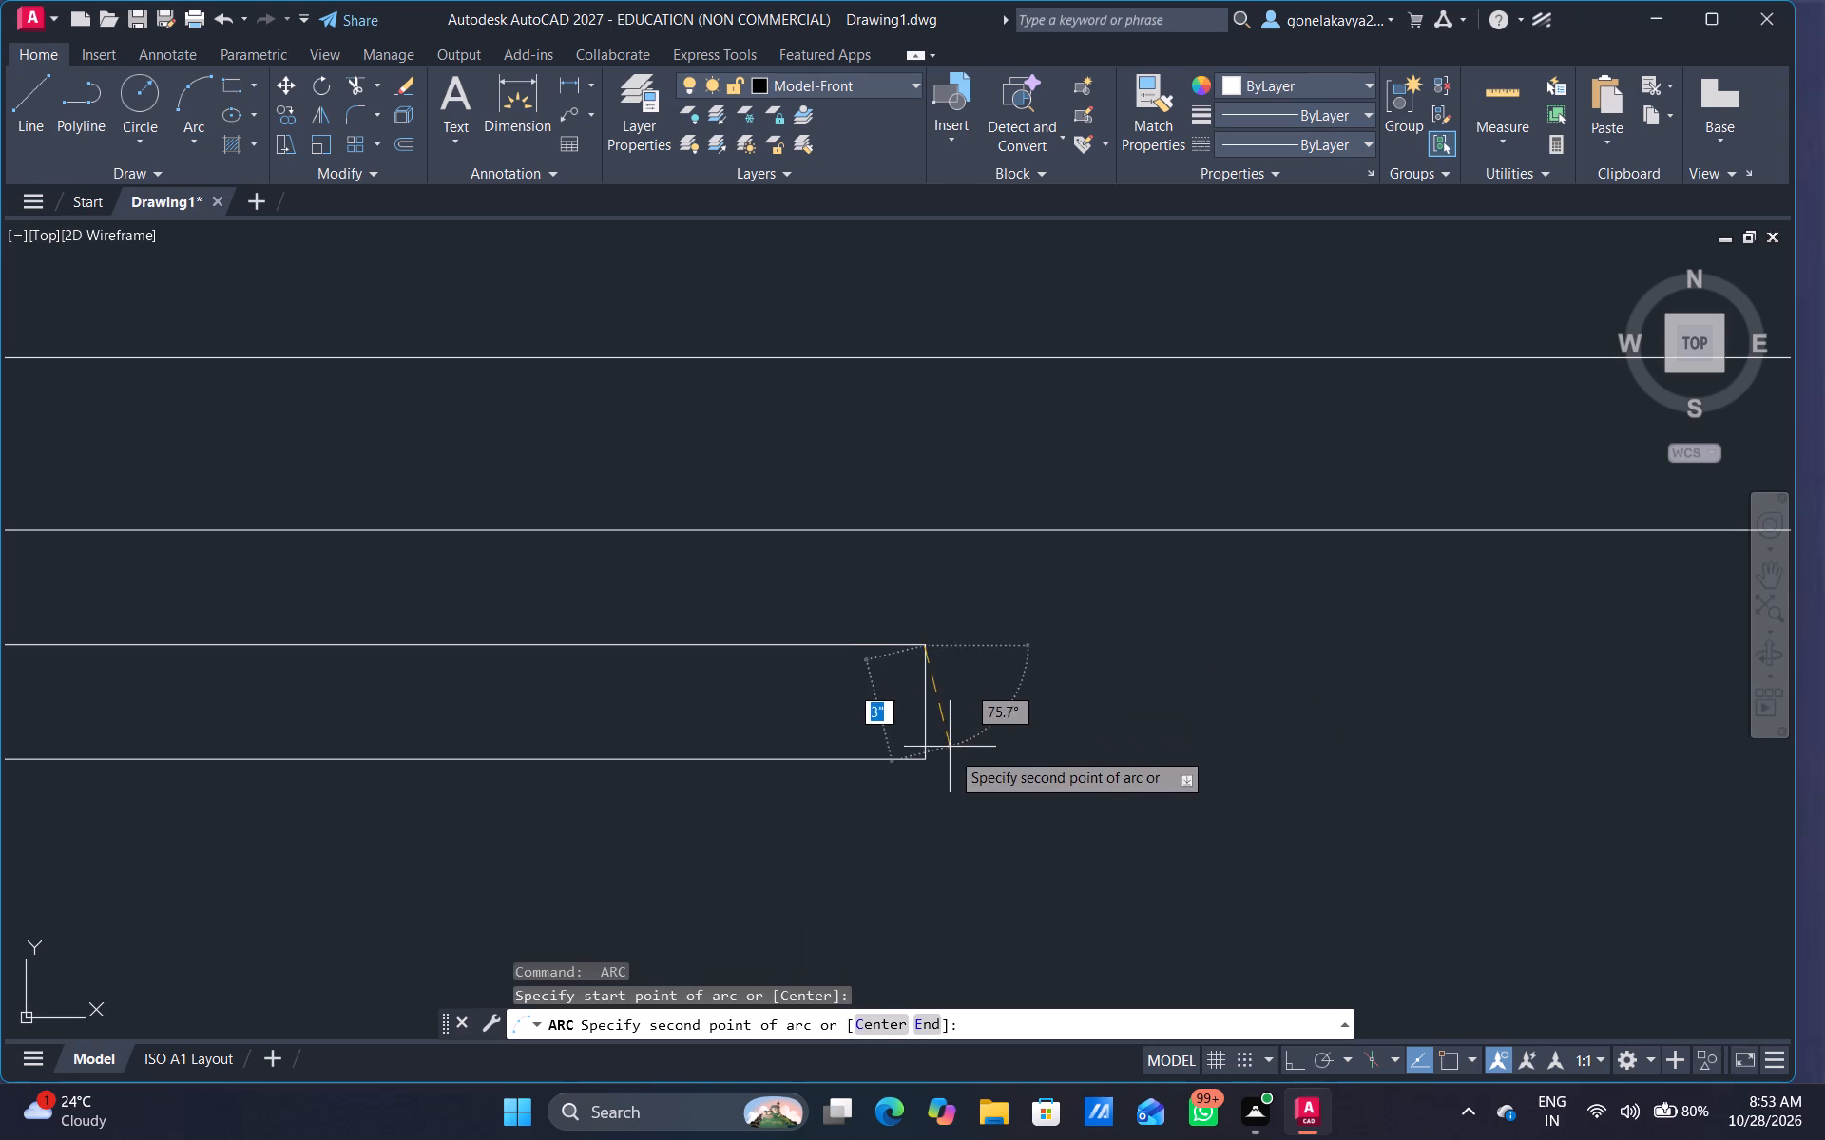
left_click(924, 761)
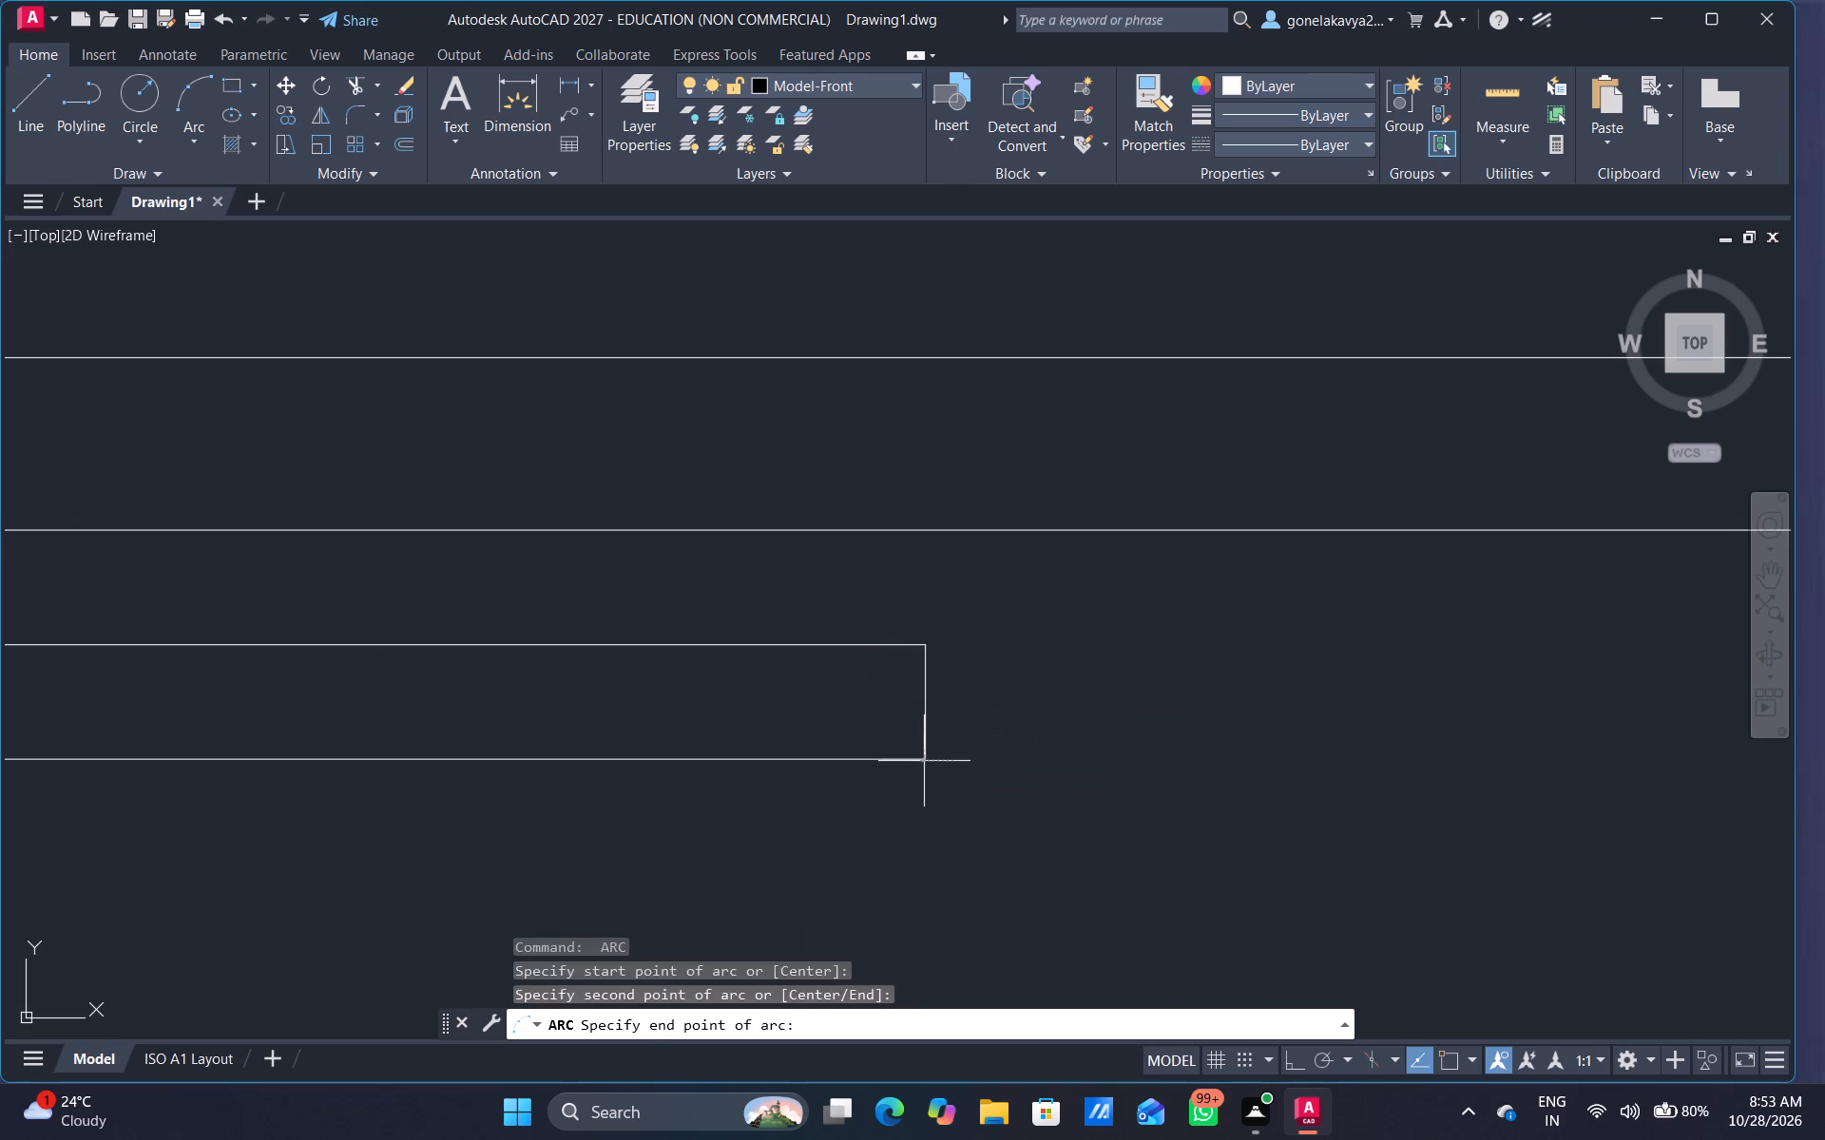
scroll(742, 929, "down", 3)
middle_click_drag(690, 960, 934, 535)
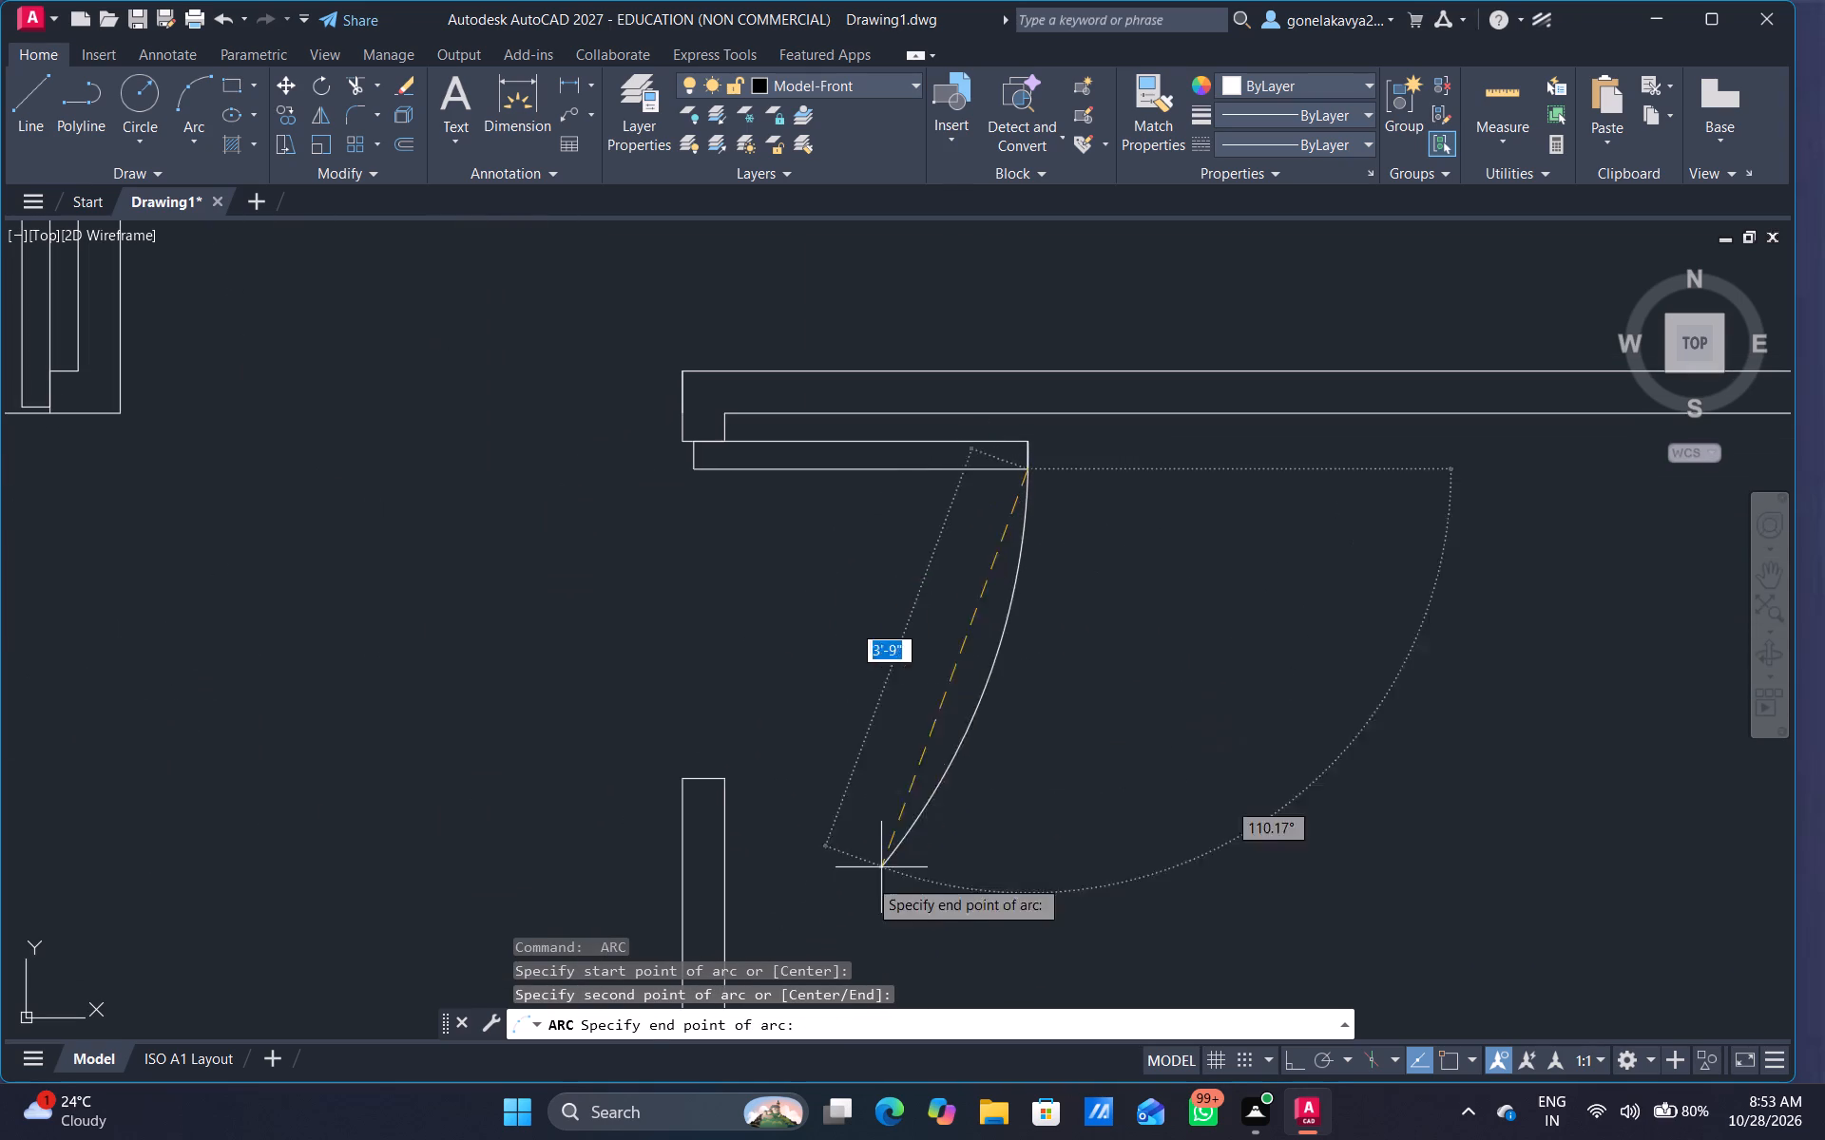
scroll(793, 850, "up", 3)
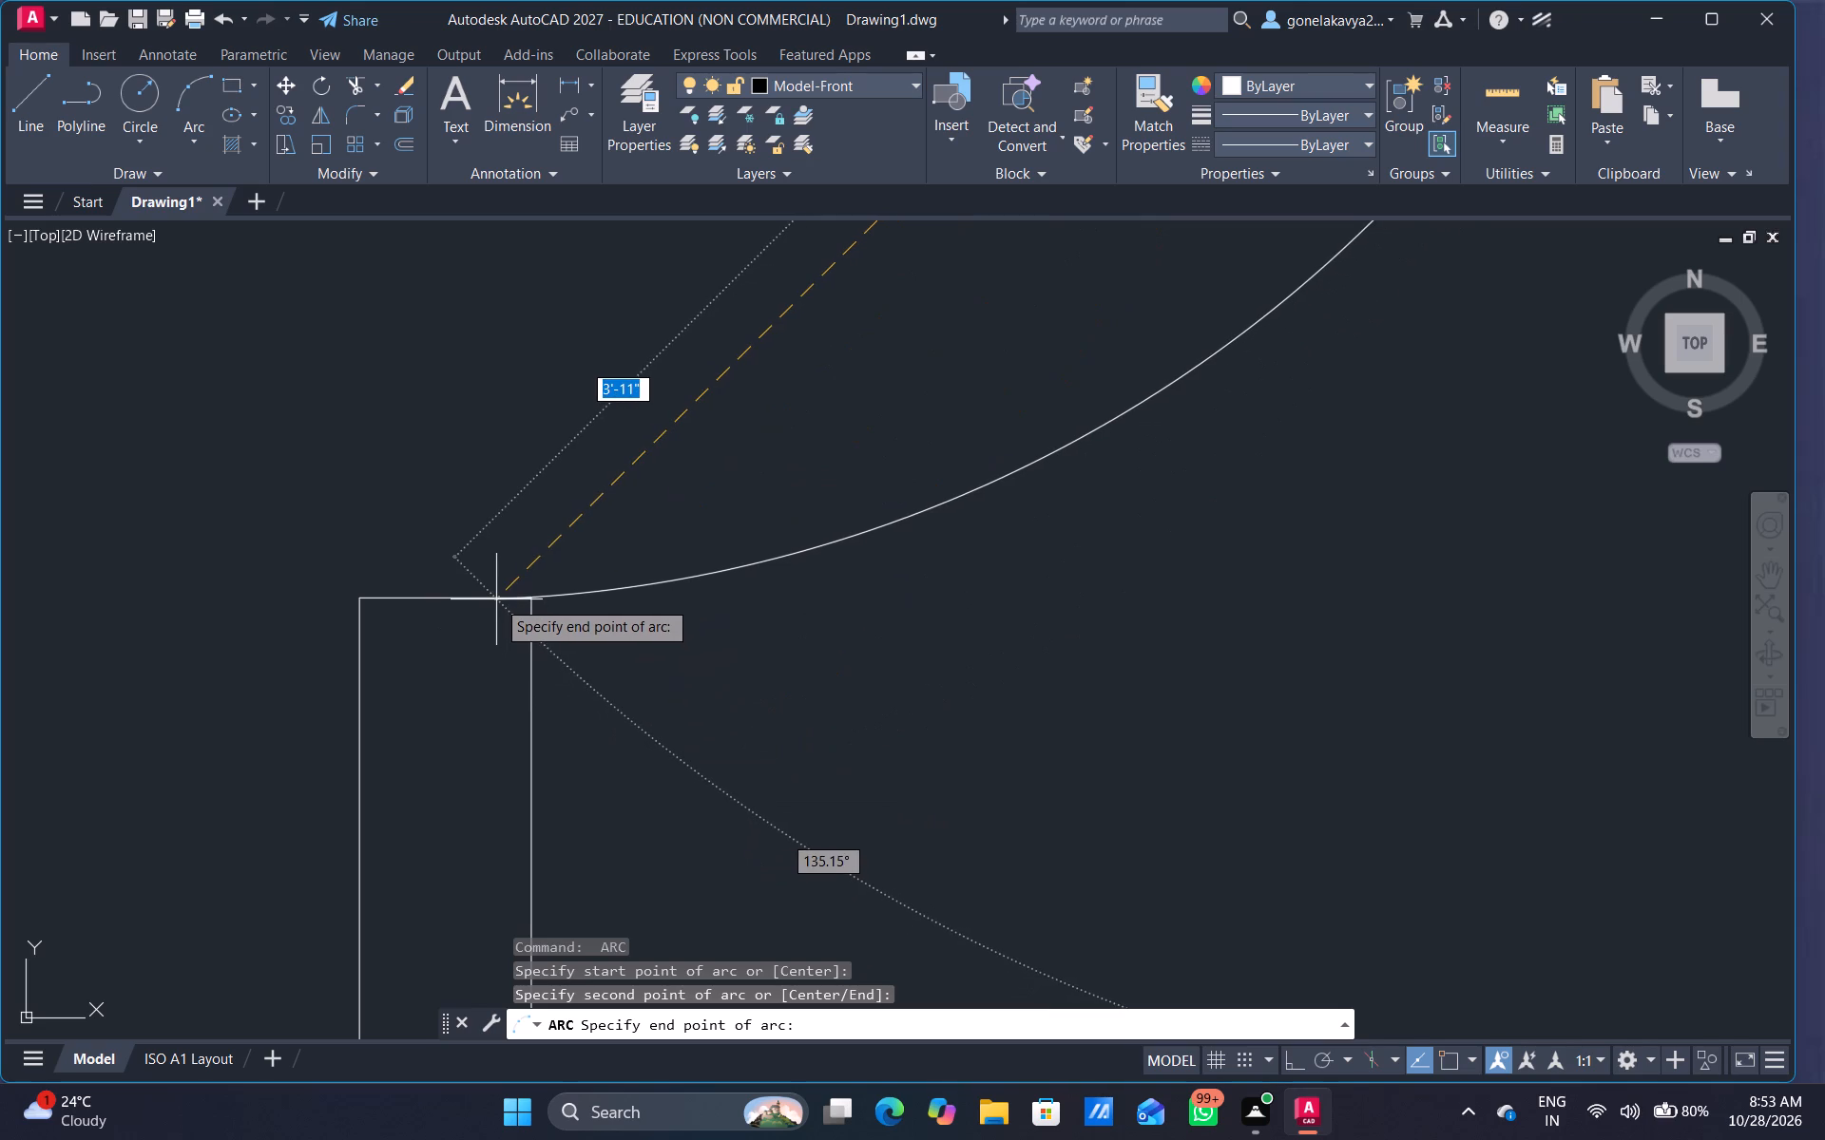
left_click(496, 599)
Draw a three-point swing arc at the opening between the larger plan's two lower west rooms, from the door rectangle's south end to the west jamb.
scroll(704, 725, "down", 3)
scroll(912, 718, "down", 3)
key("space")
scroll(965, 786, "down", 3)
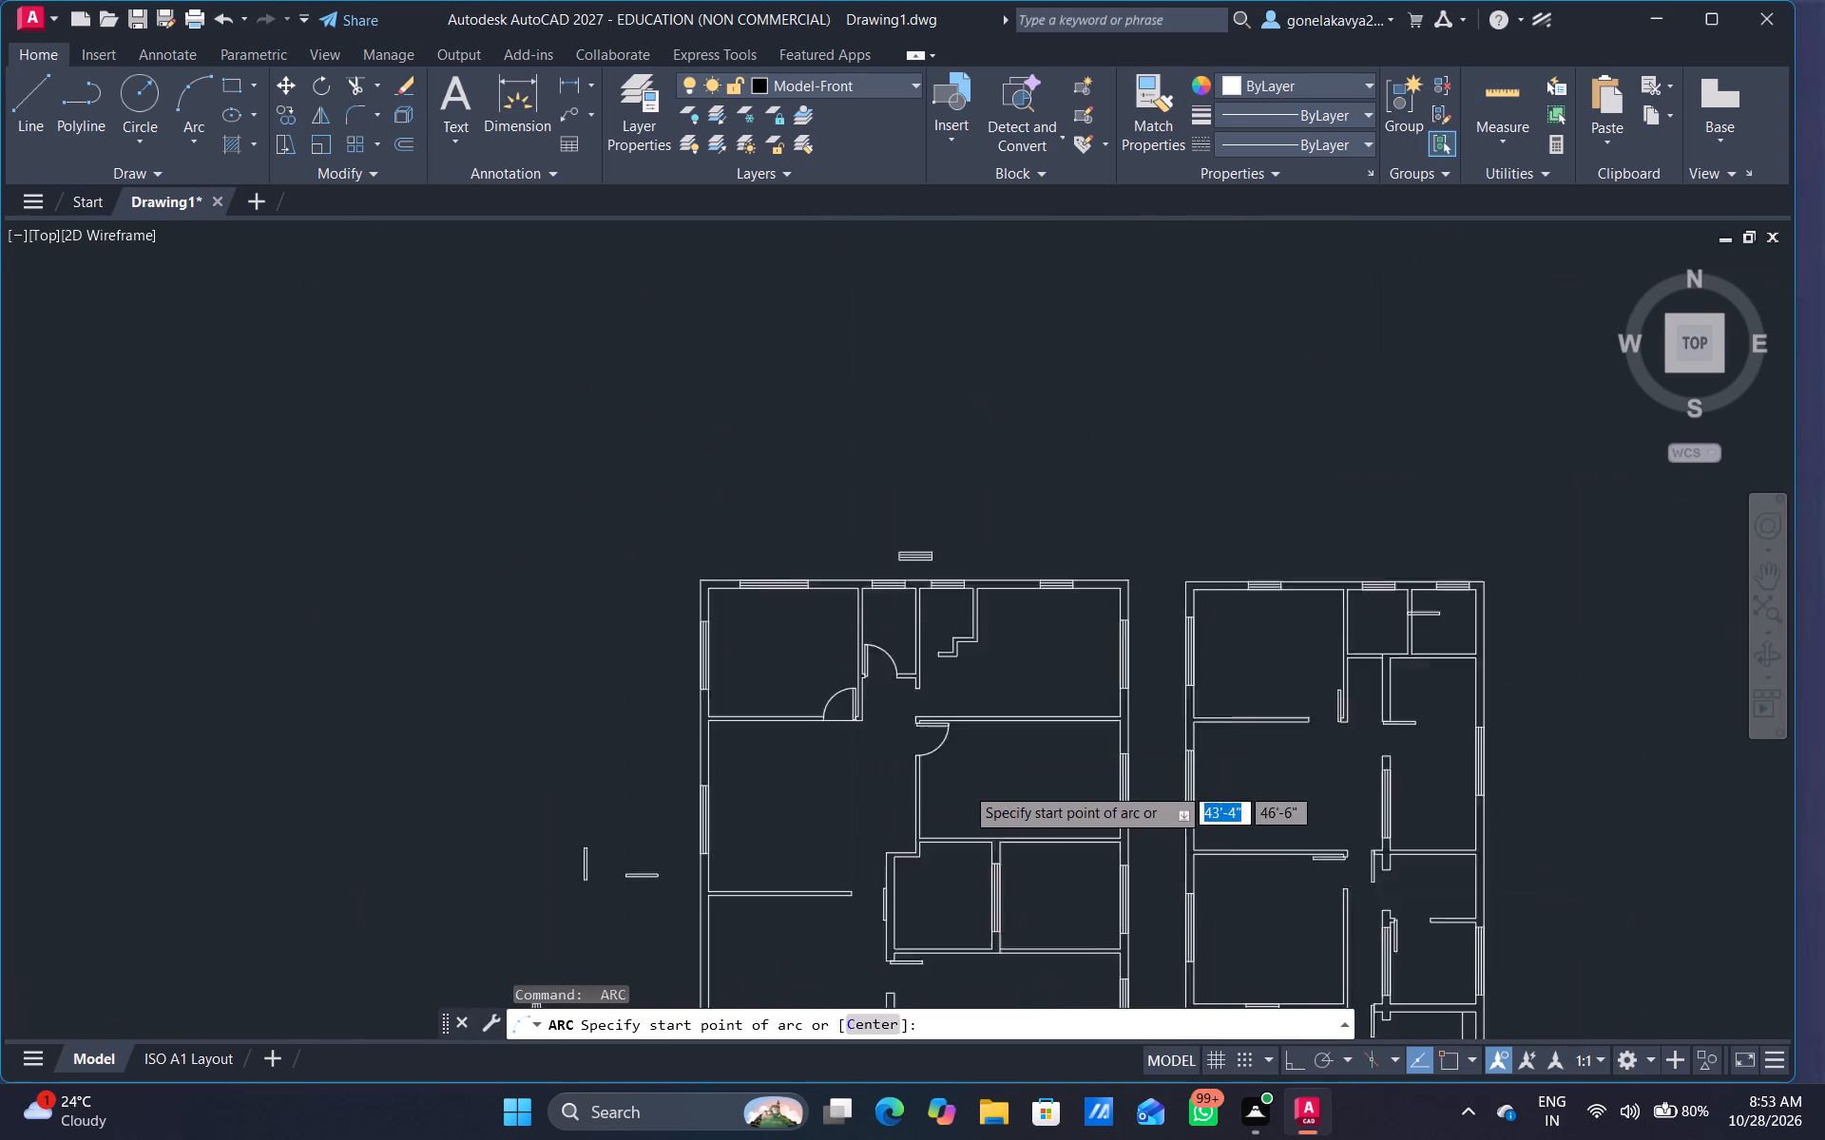
middle_click_drag(927, 821, 923, 622)
scroll(849, 707, "up", 4)
middle_click_drag(916, 662, 860, 788)
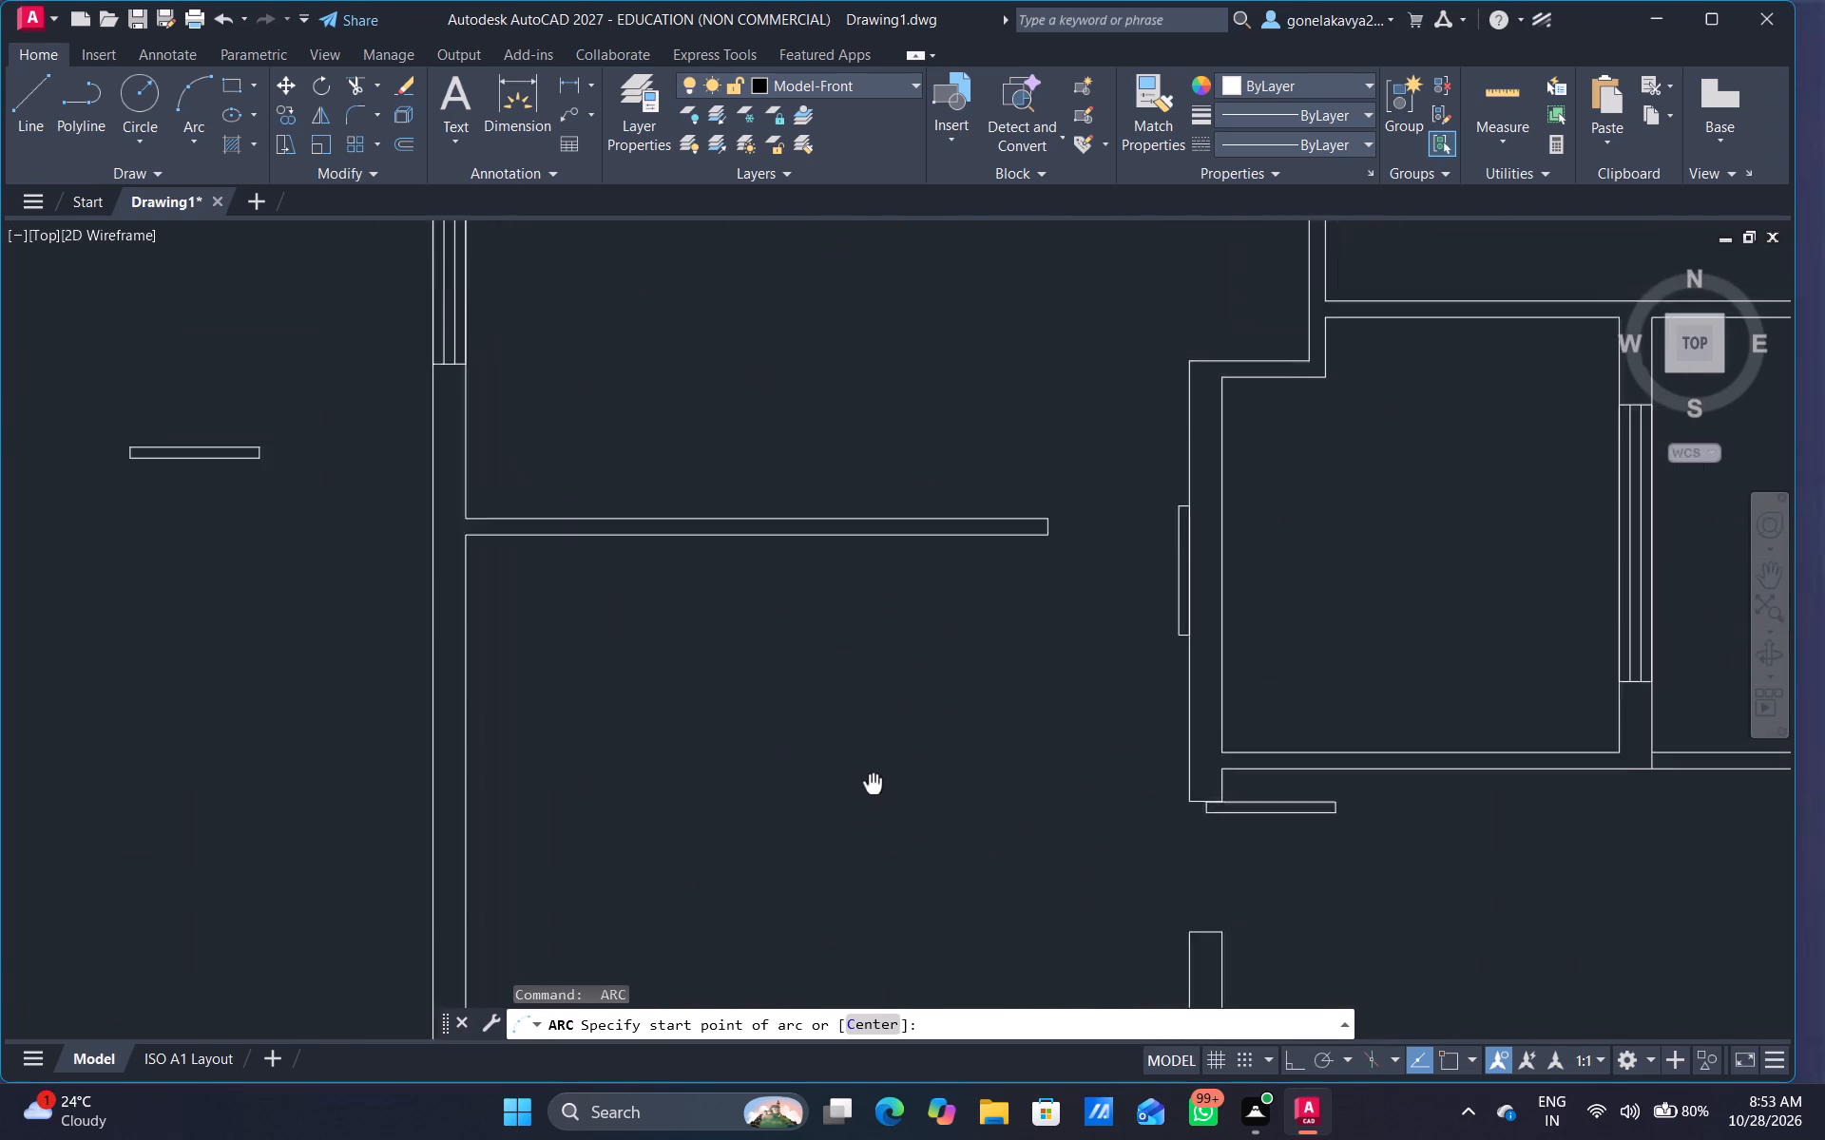
middle_click_drag(860, 788, 640, 775)
scroll(960, 678, "up", 4)
middle_click_drag(765, 536, 803, 677)
scroll(924, 533, "up", 2)
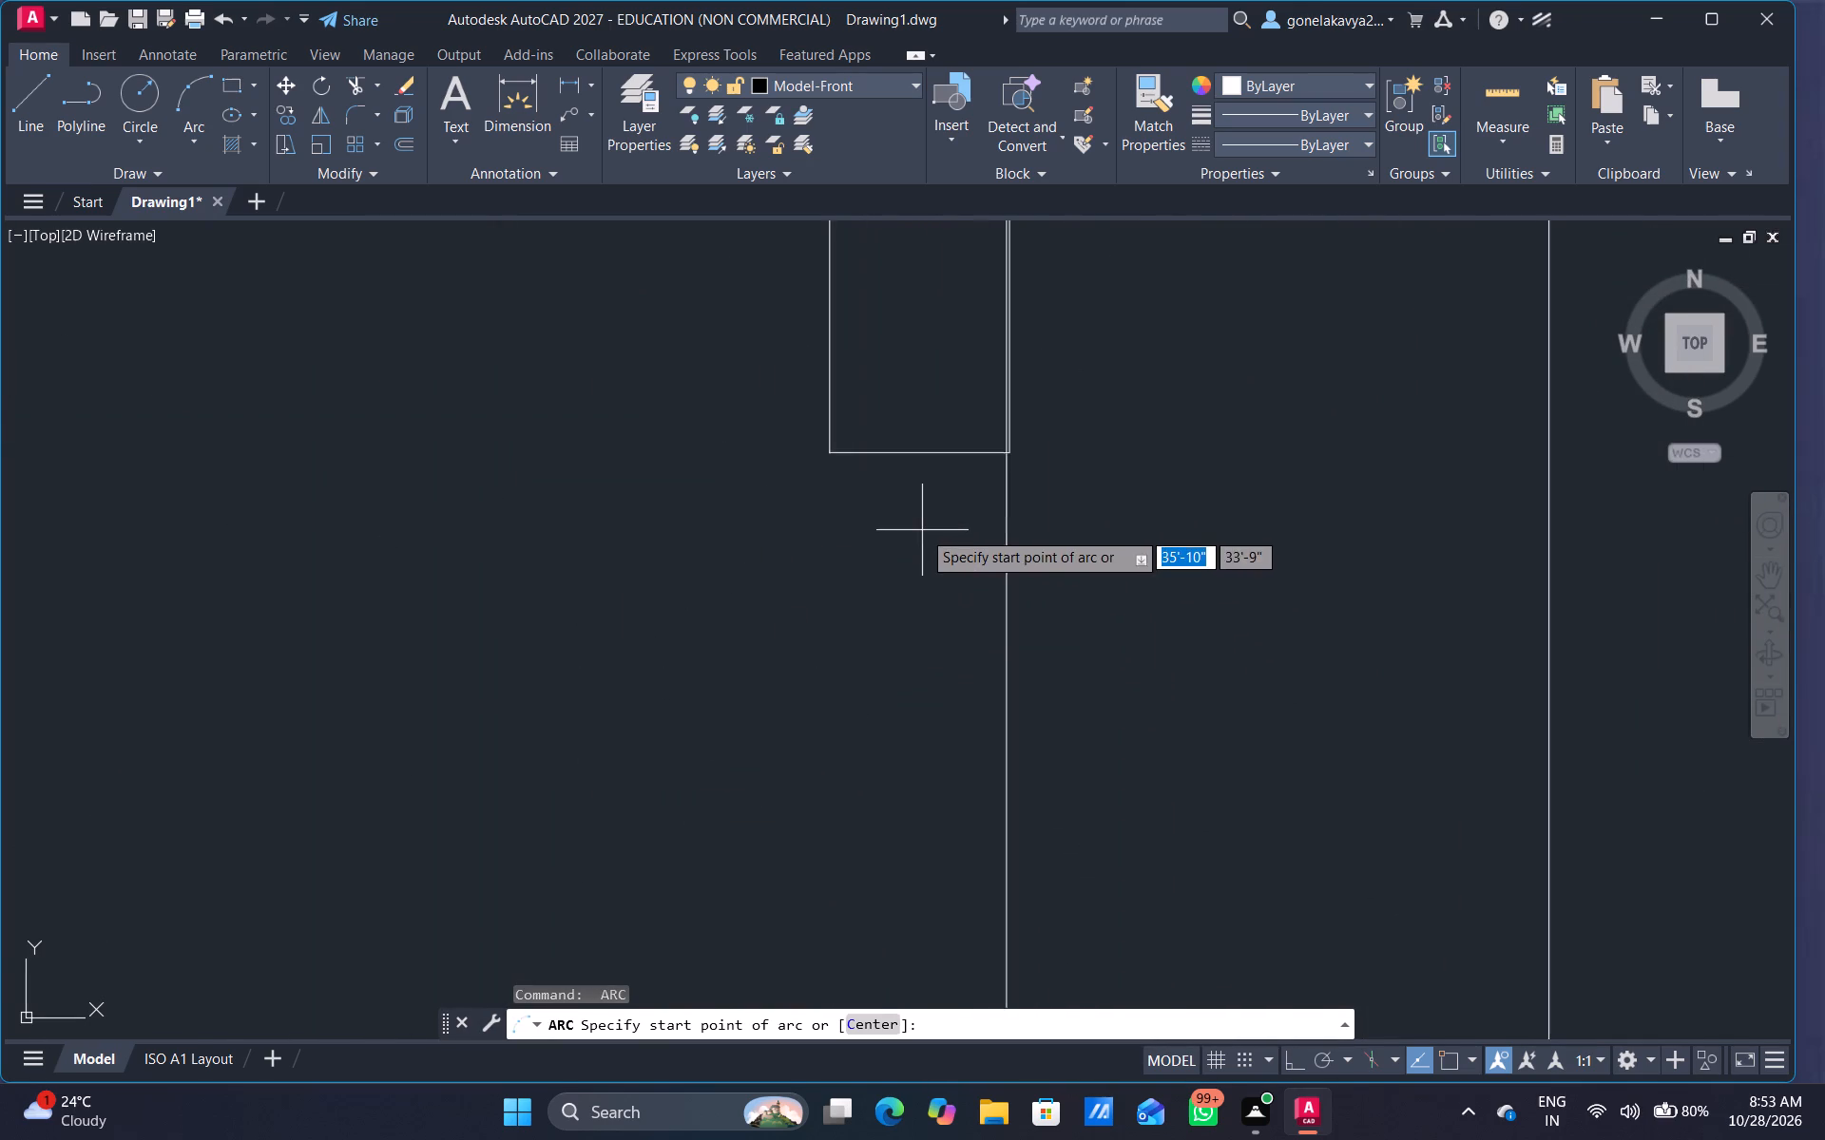
scroll(922, 530, "up", 2)
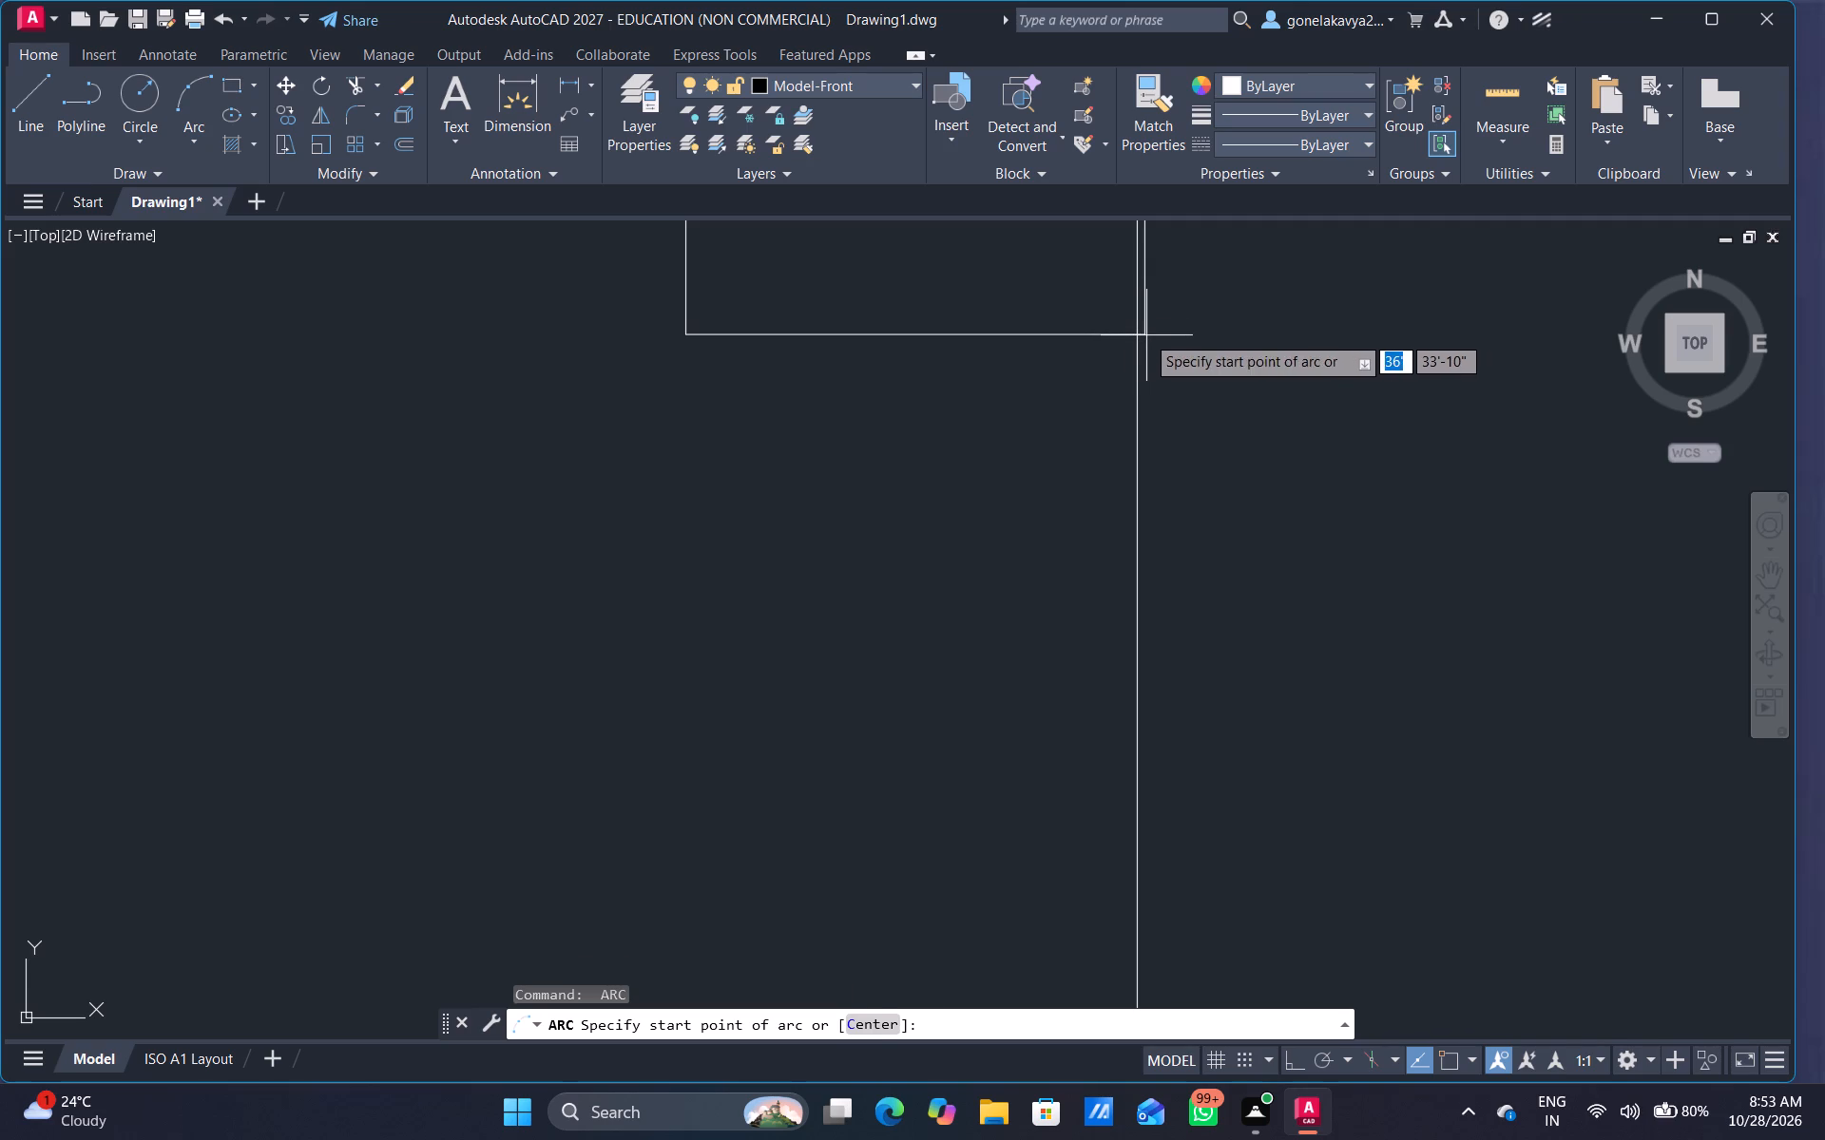
left_click(1145, 334)
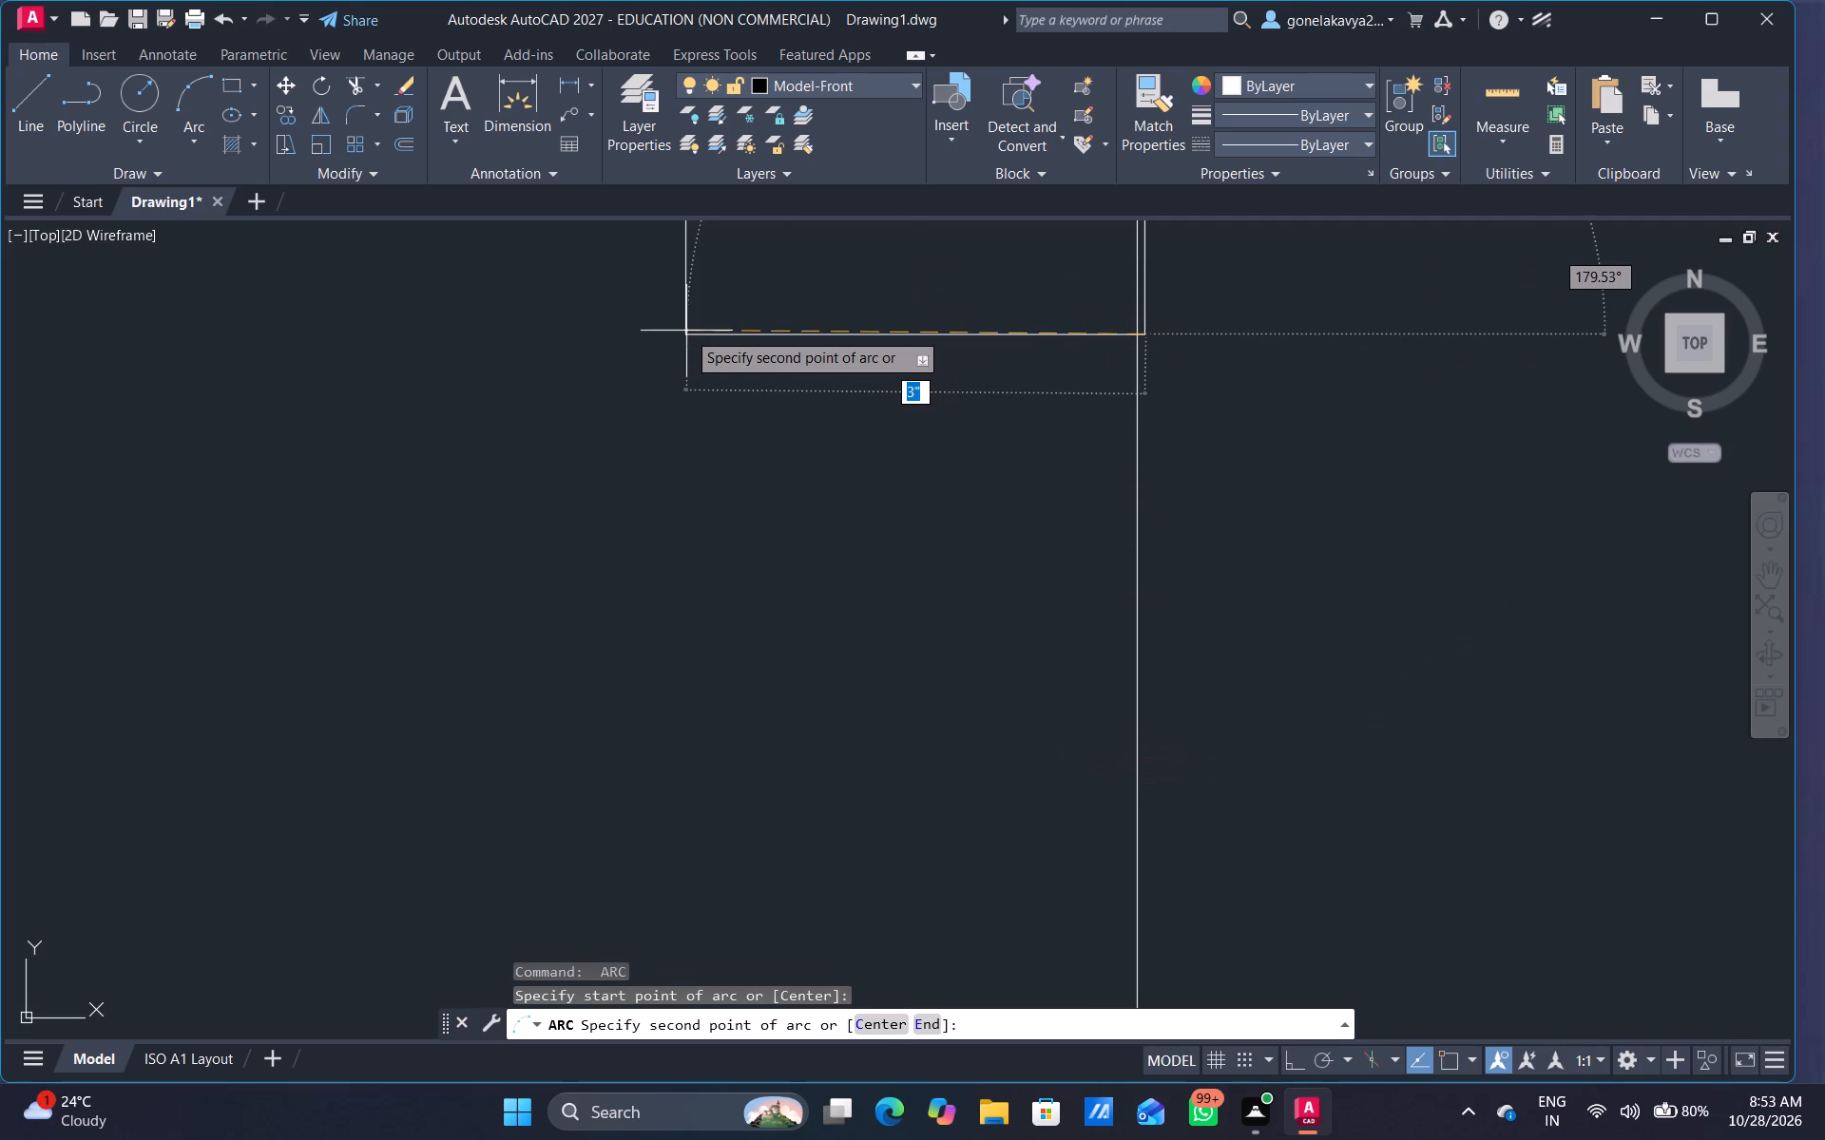
left_click(686, 334)
scroll(578, 344, "down", 3)
middle_click_drag(509, 334, 850, 601)
scroll(844, 601, "down", 2)
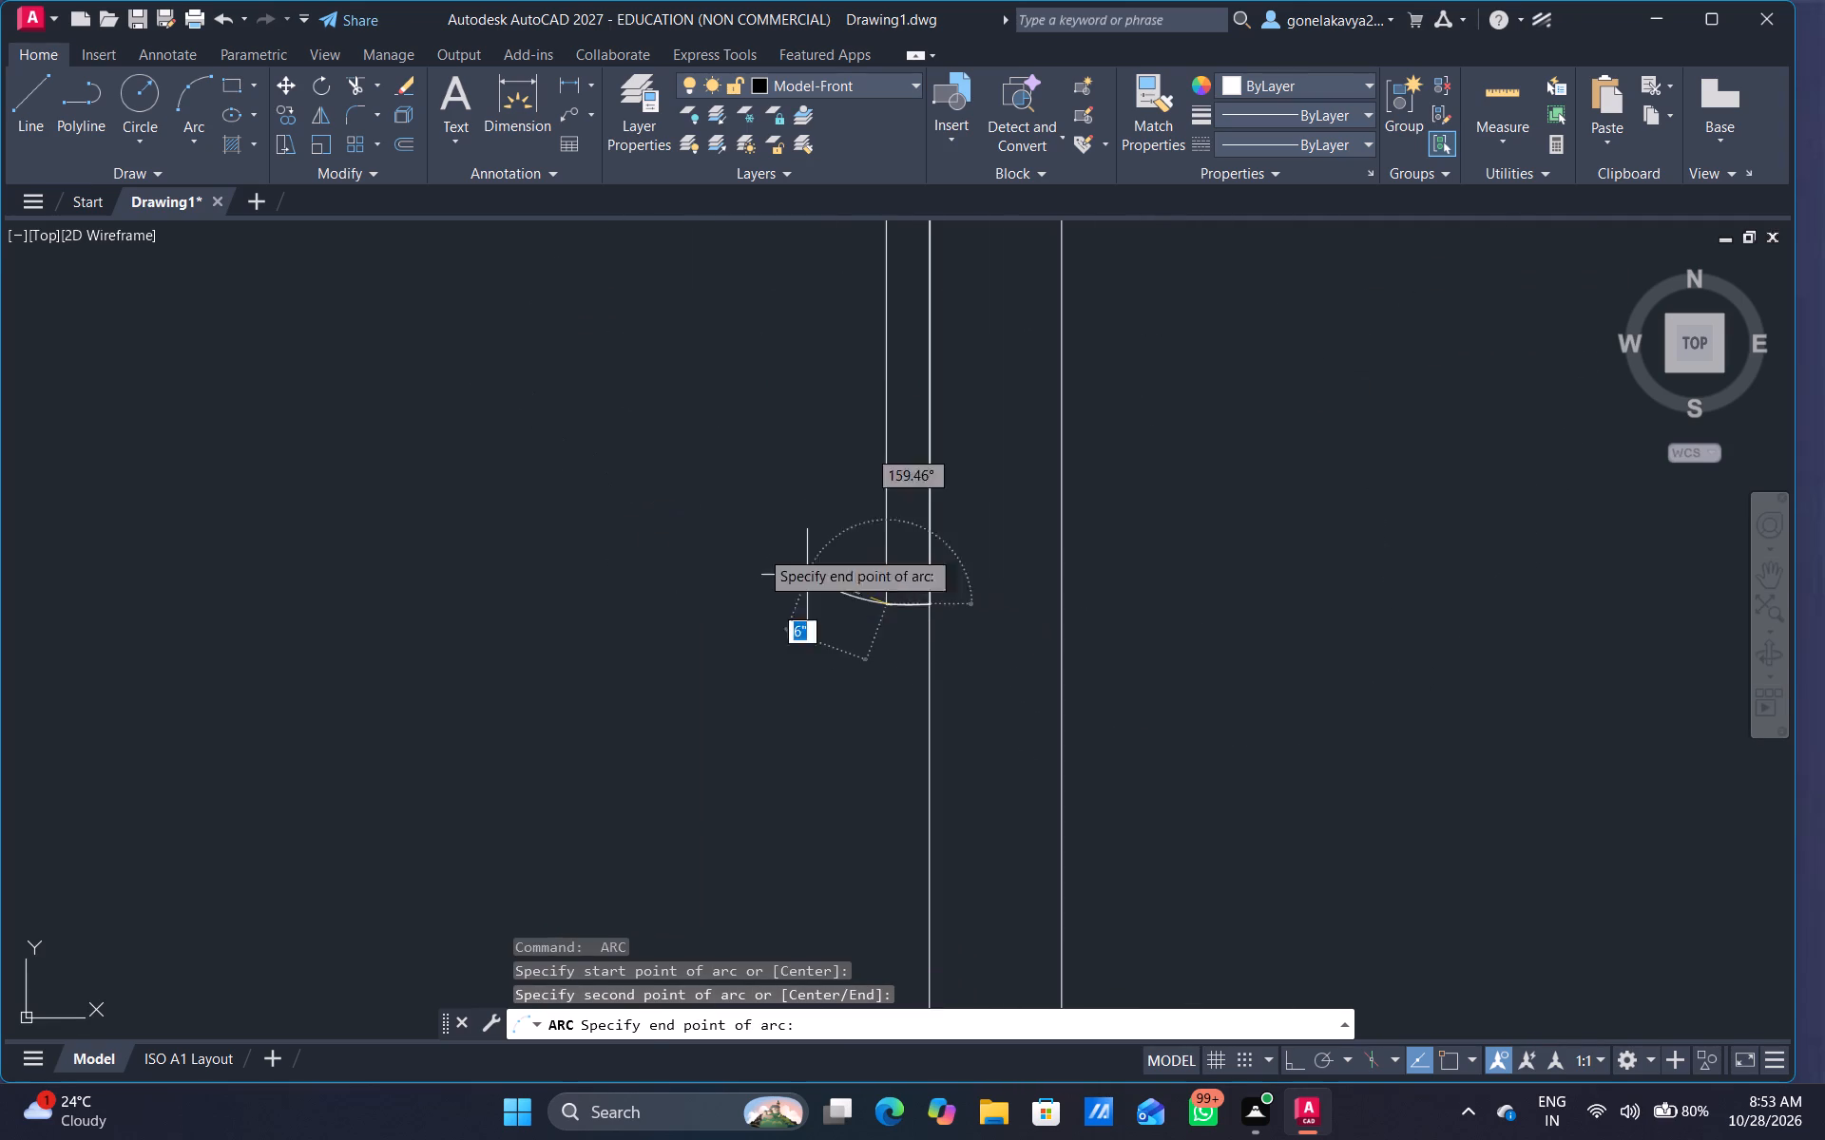
scroll(664, 518, "down", 4)
scroll(614, 466, "up", 5)
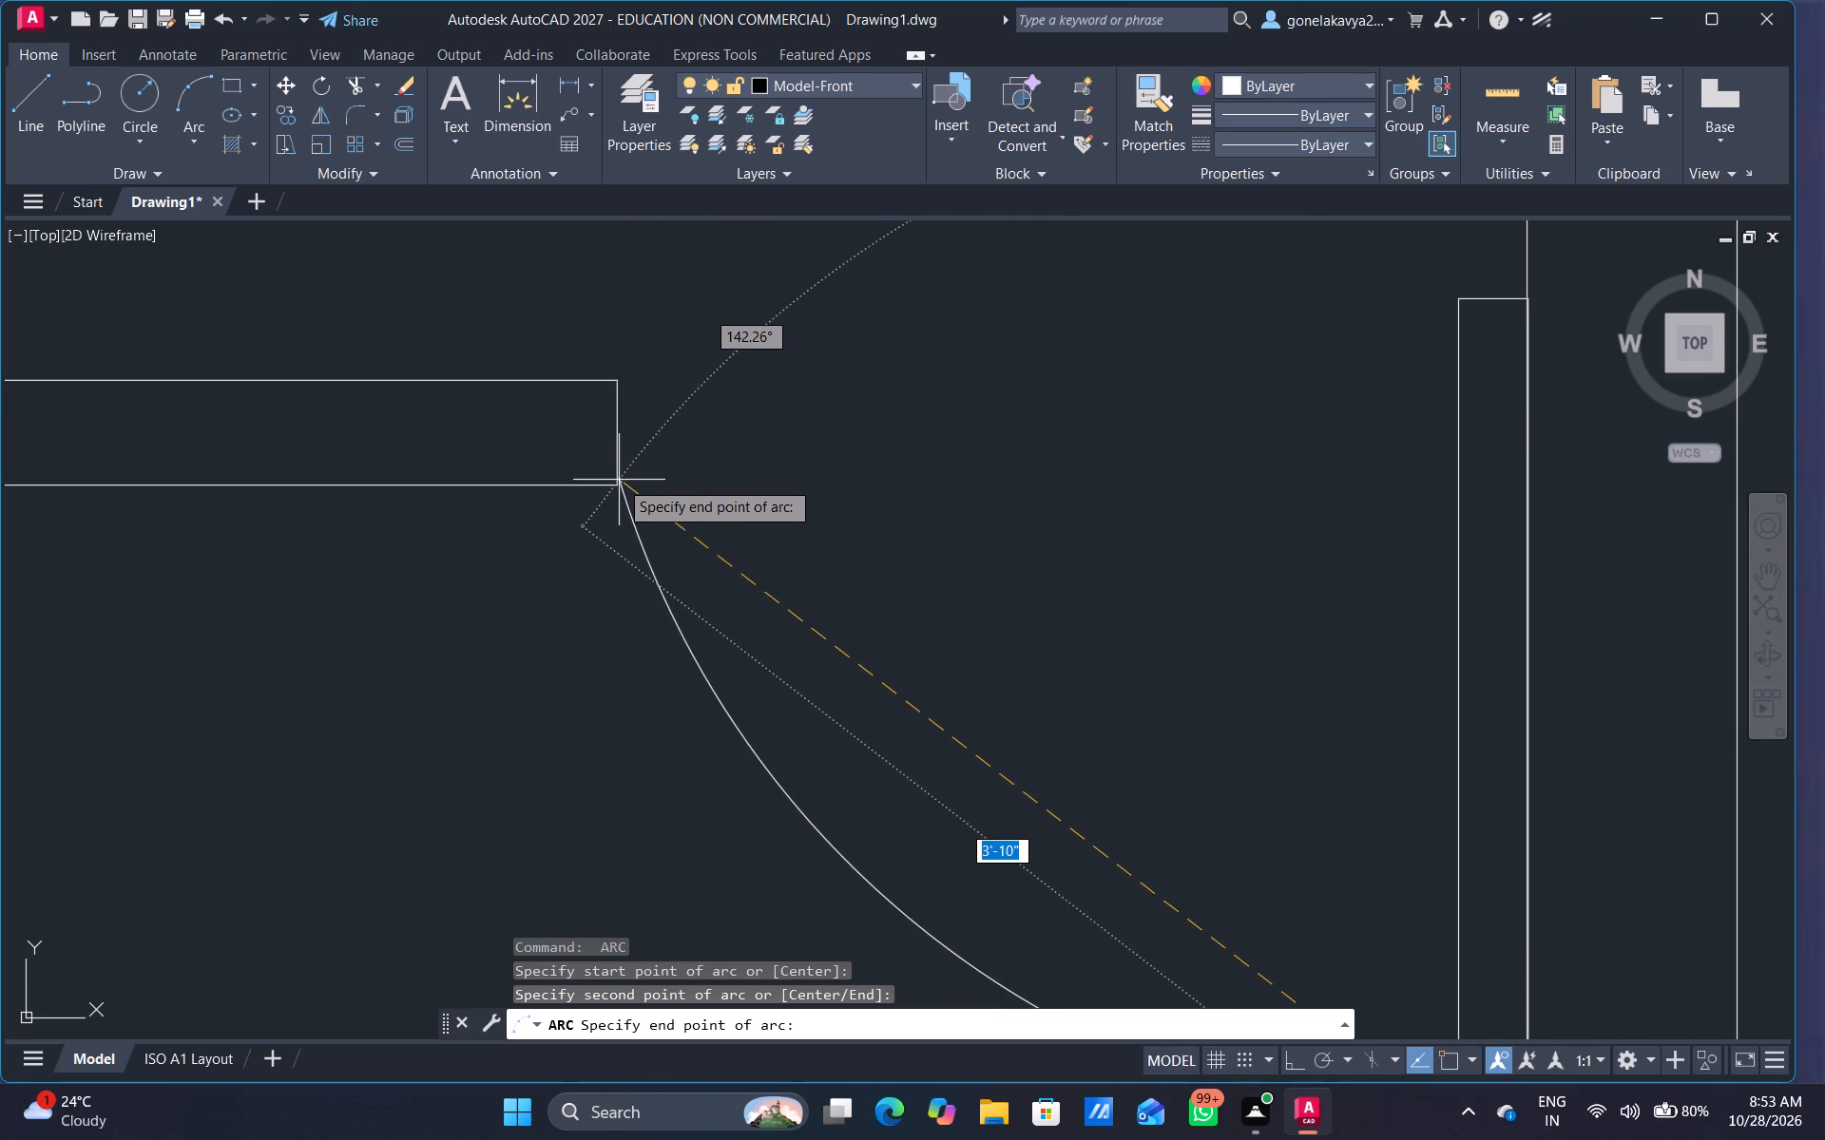
left_click(618, 479)
Draw a three-point swing arc at the southeast room's west opening, from the door rectangle's east end to the south jamb.
scroll(771, 514, "down", 3)
key("space")
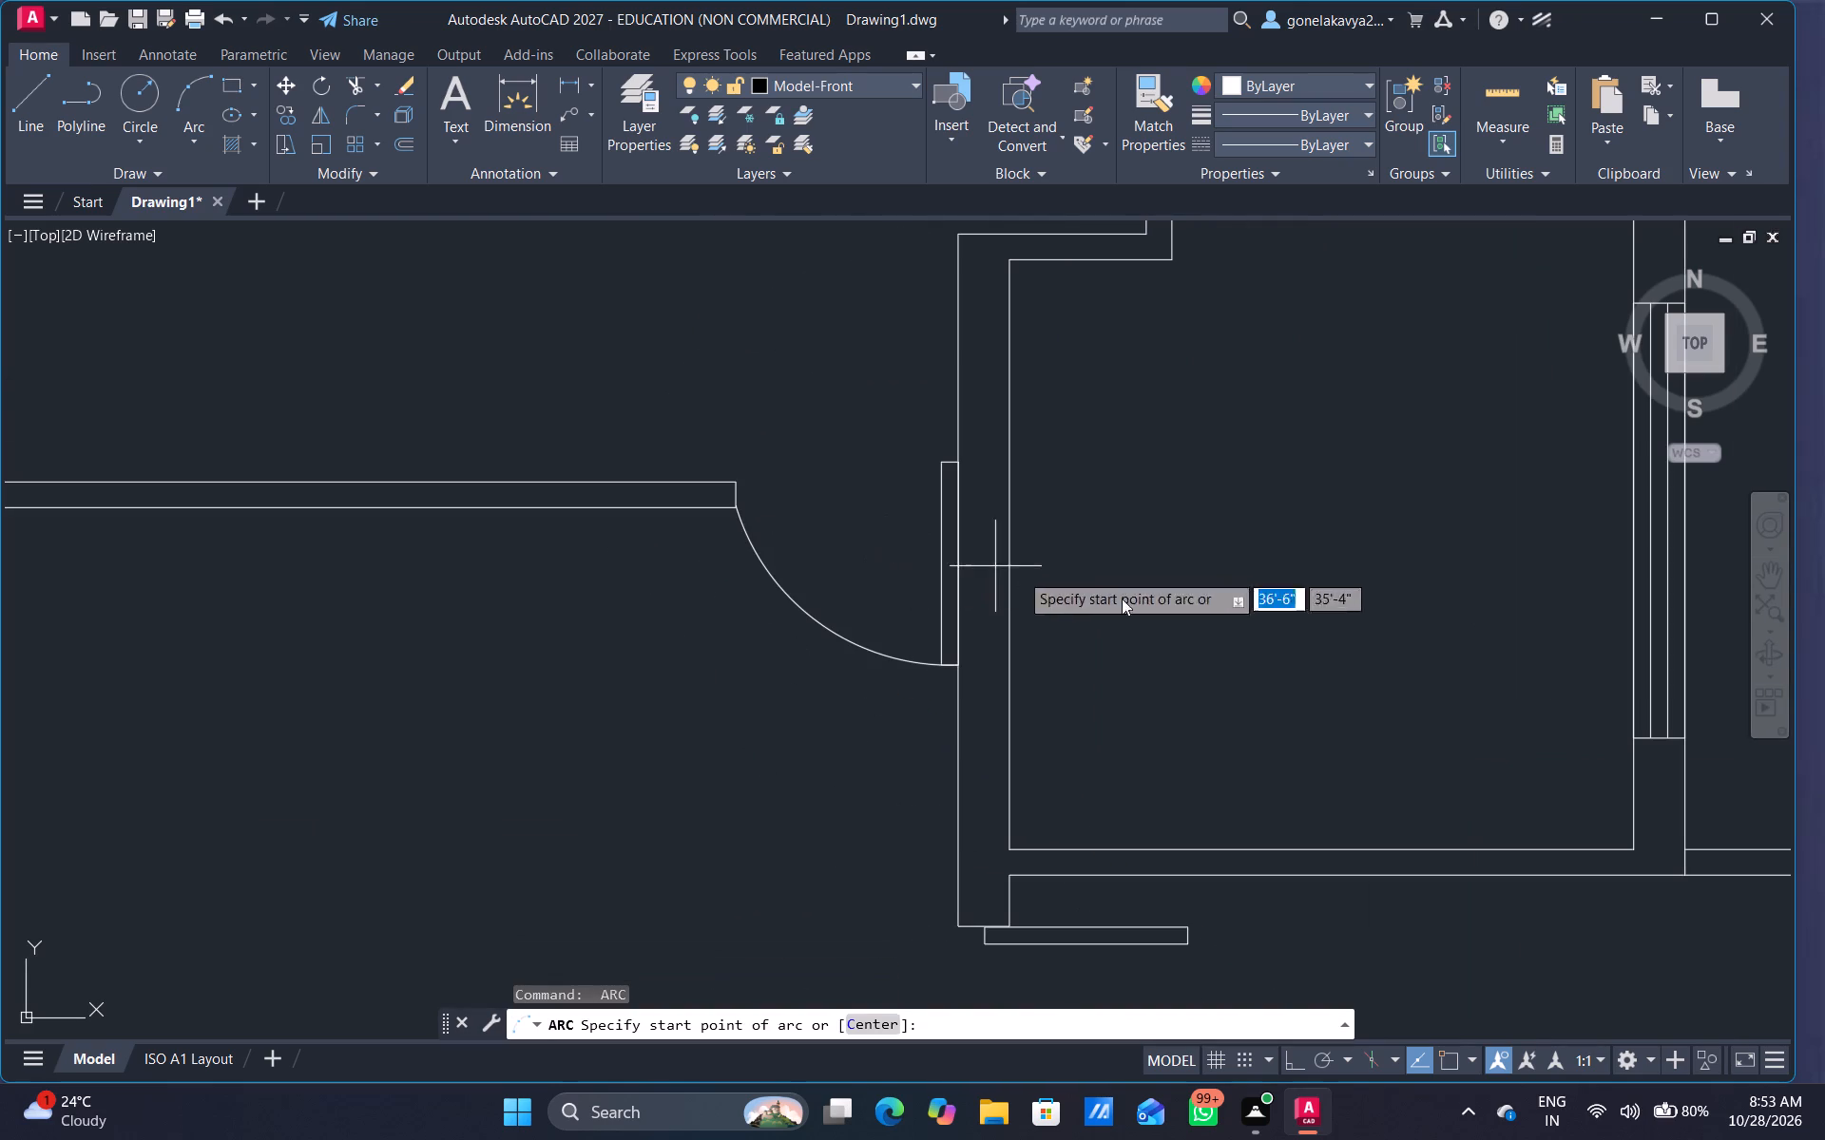
scroll(1159, 564, "down", 3)
scroll(1152, 669, "up", 5)
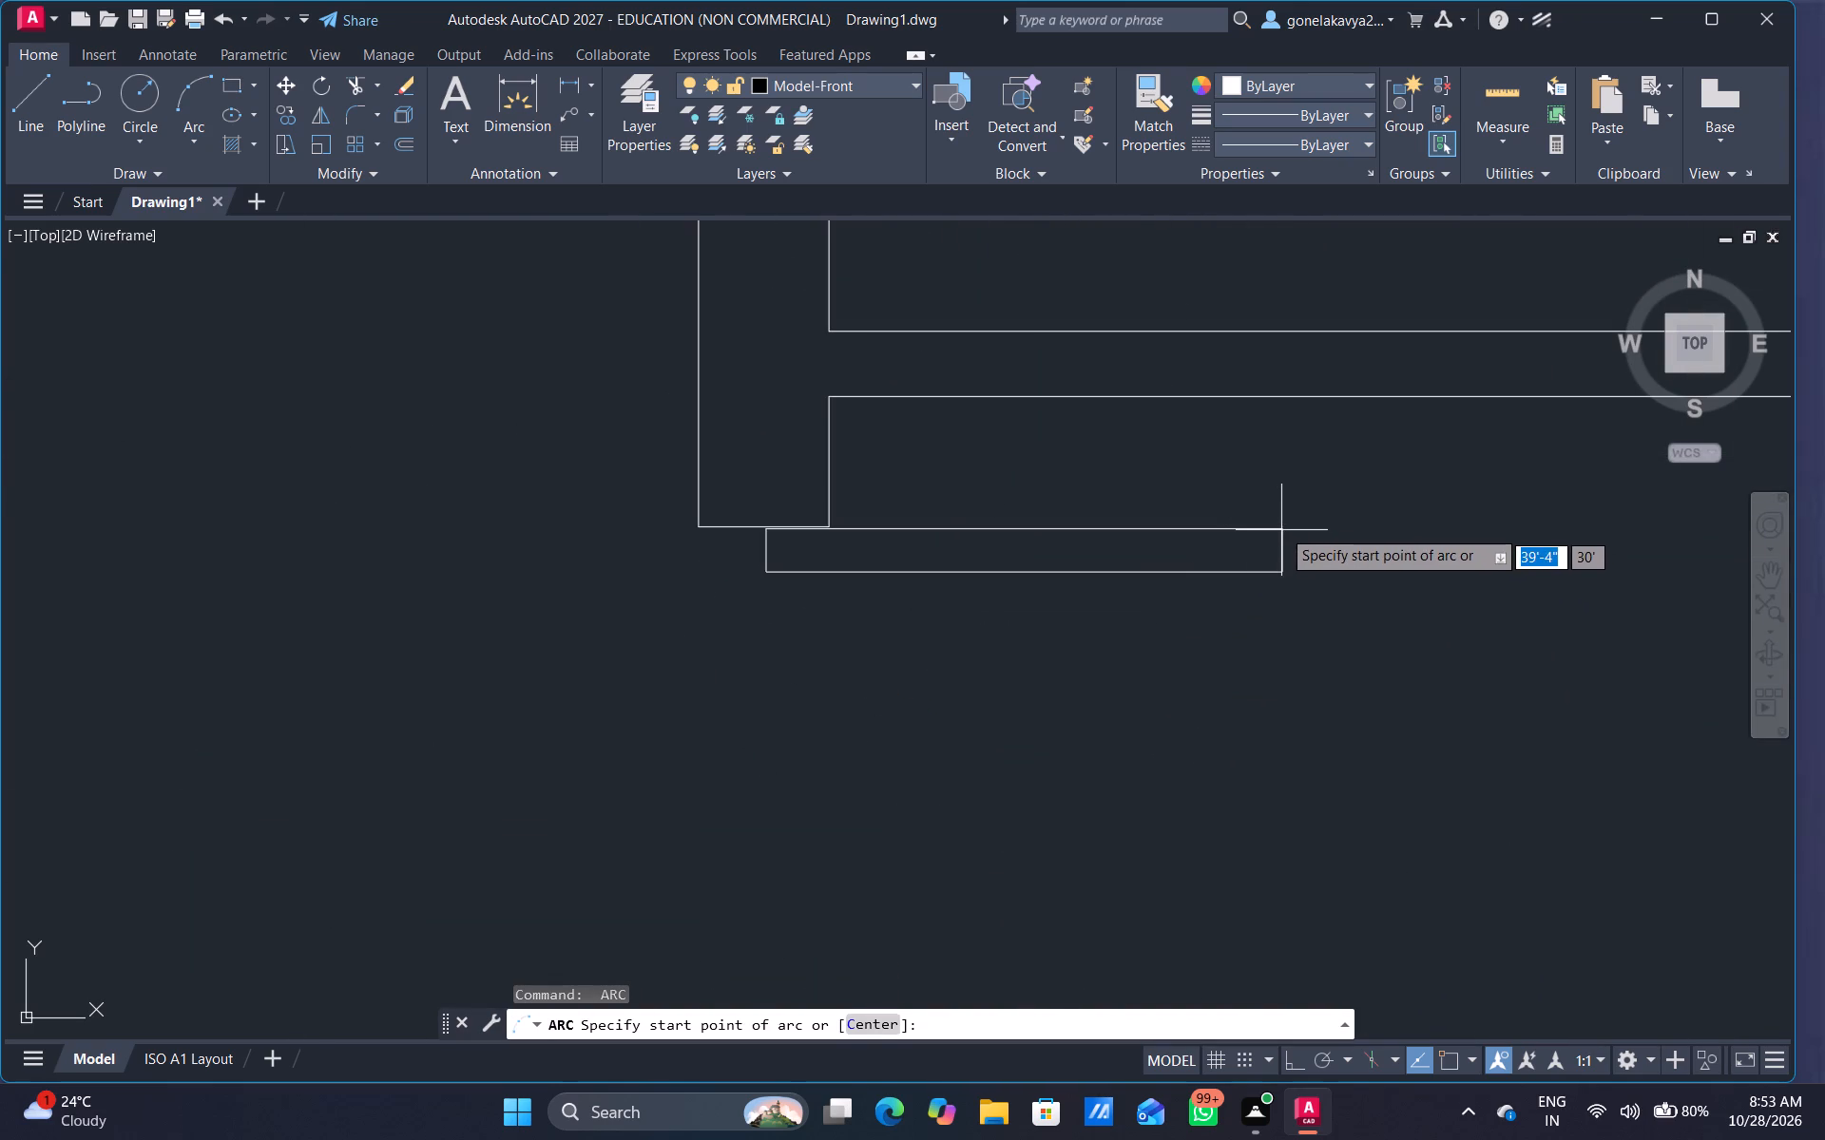
left_click(1281, 528)
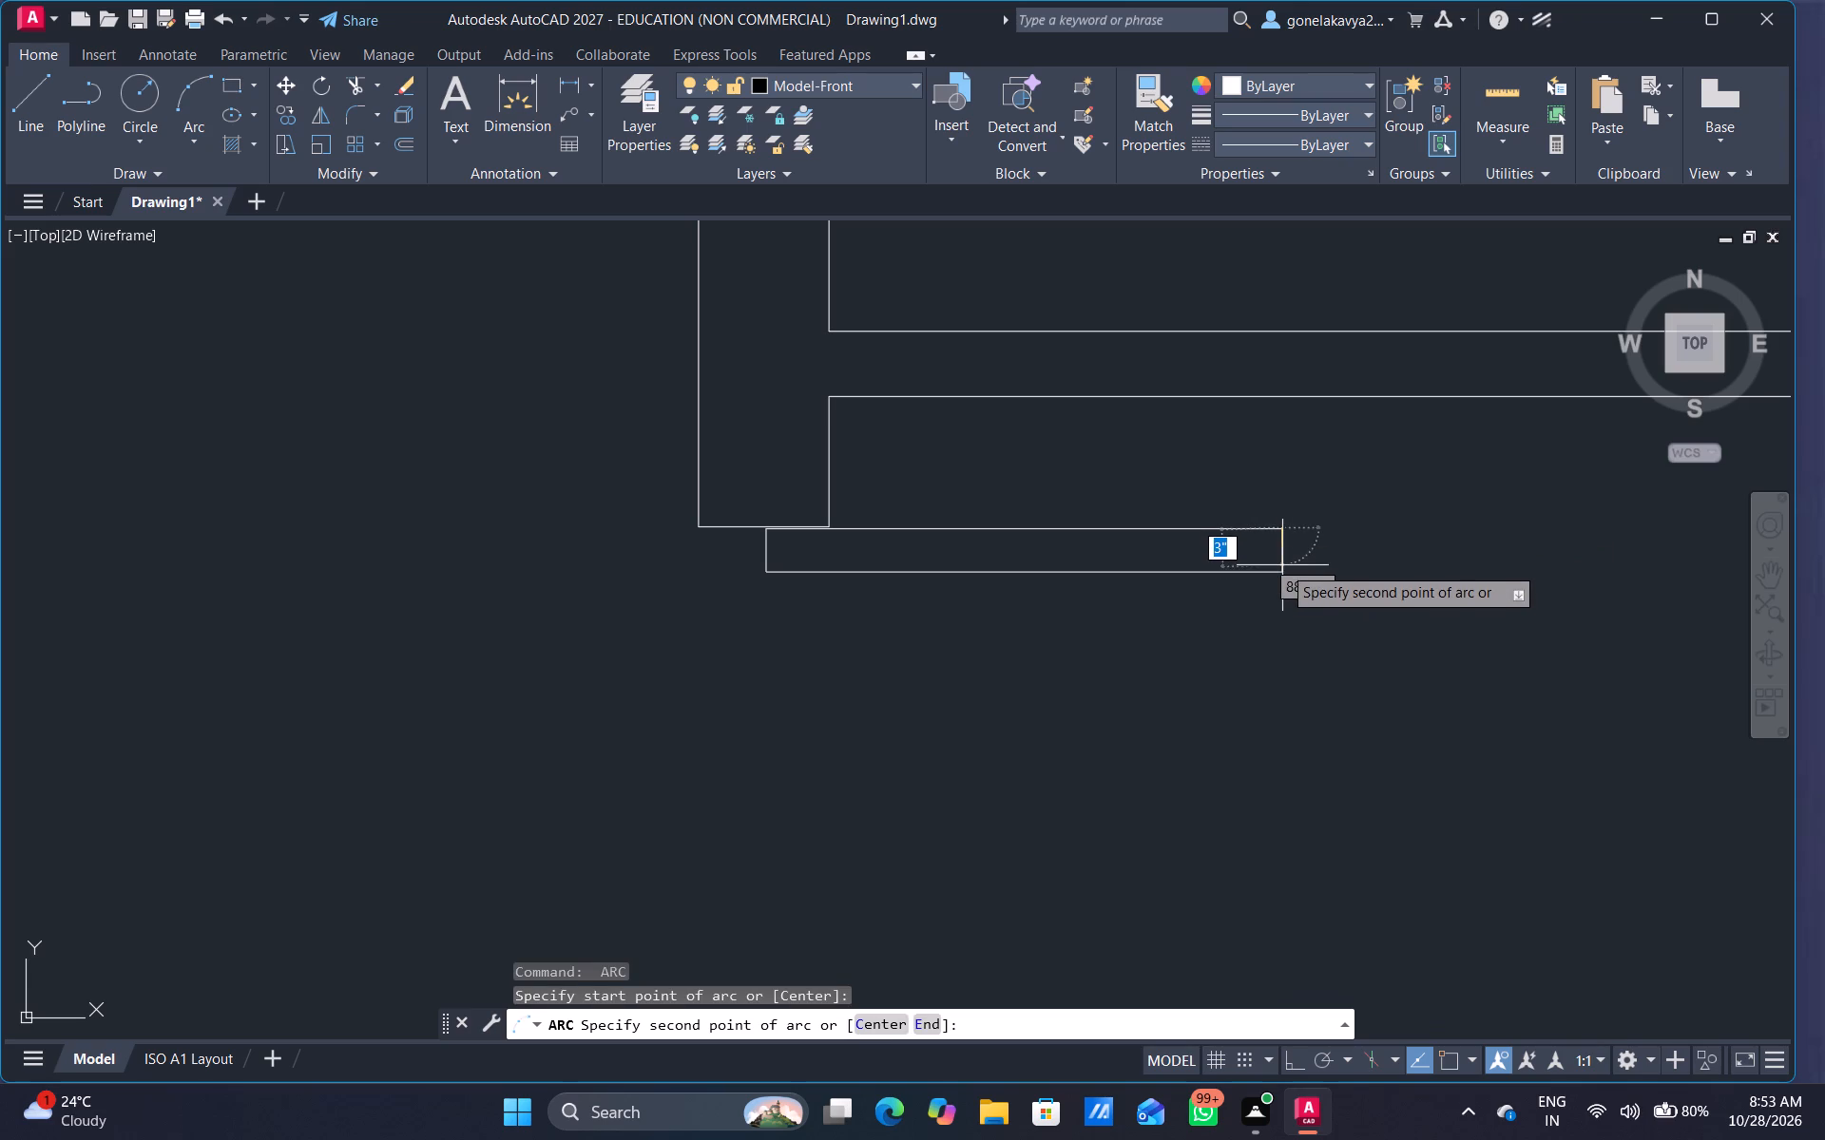
left_click(1282, 572)
scroll(456, 851, "down", 2)
middle_click_drag(561, 860, 567, 860)
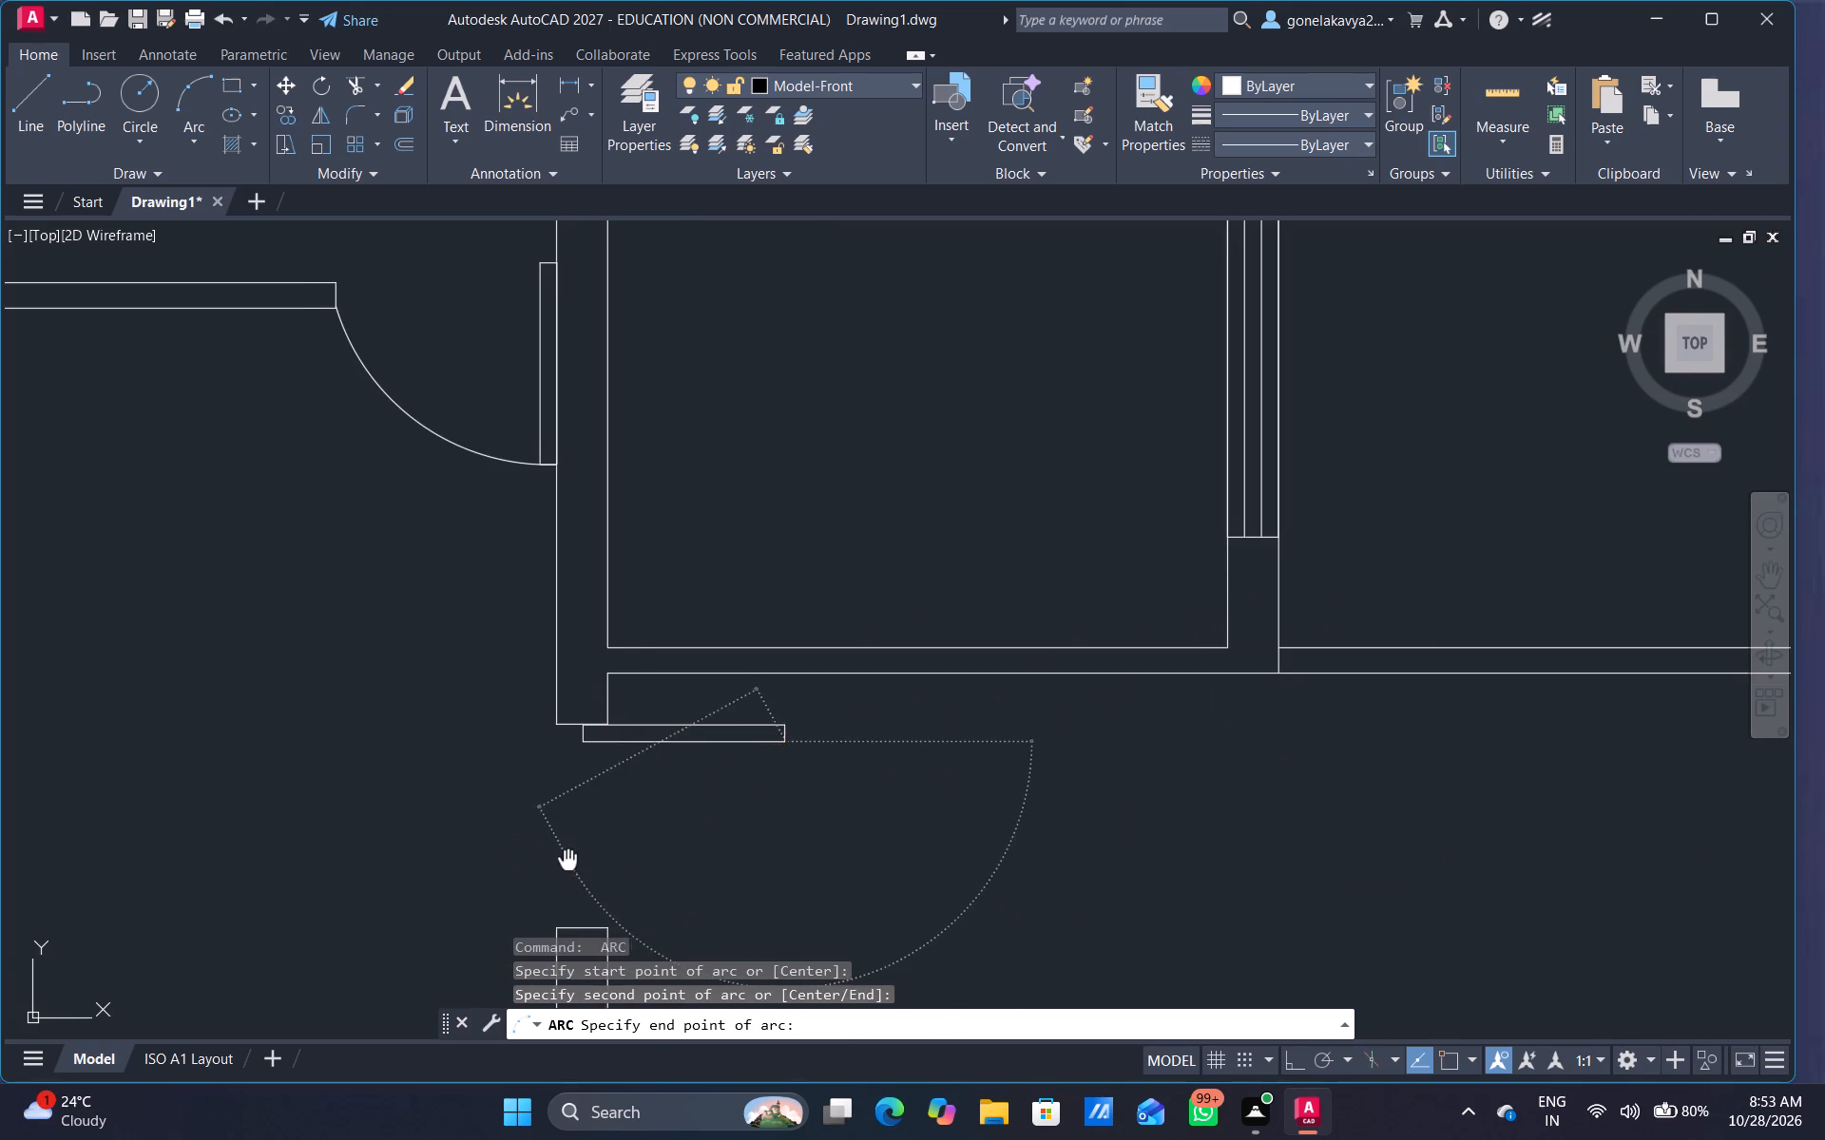
middle_click_drag(567, 860, 657, 660)
scroll(702, 724, "up", 3)
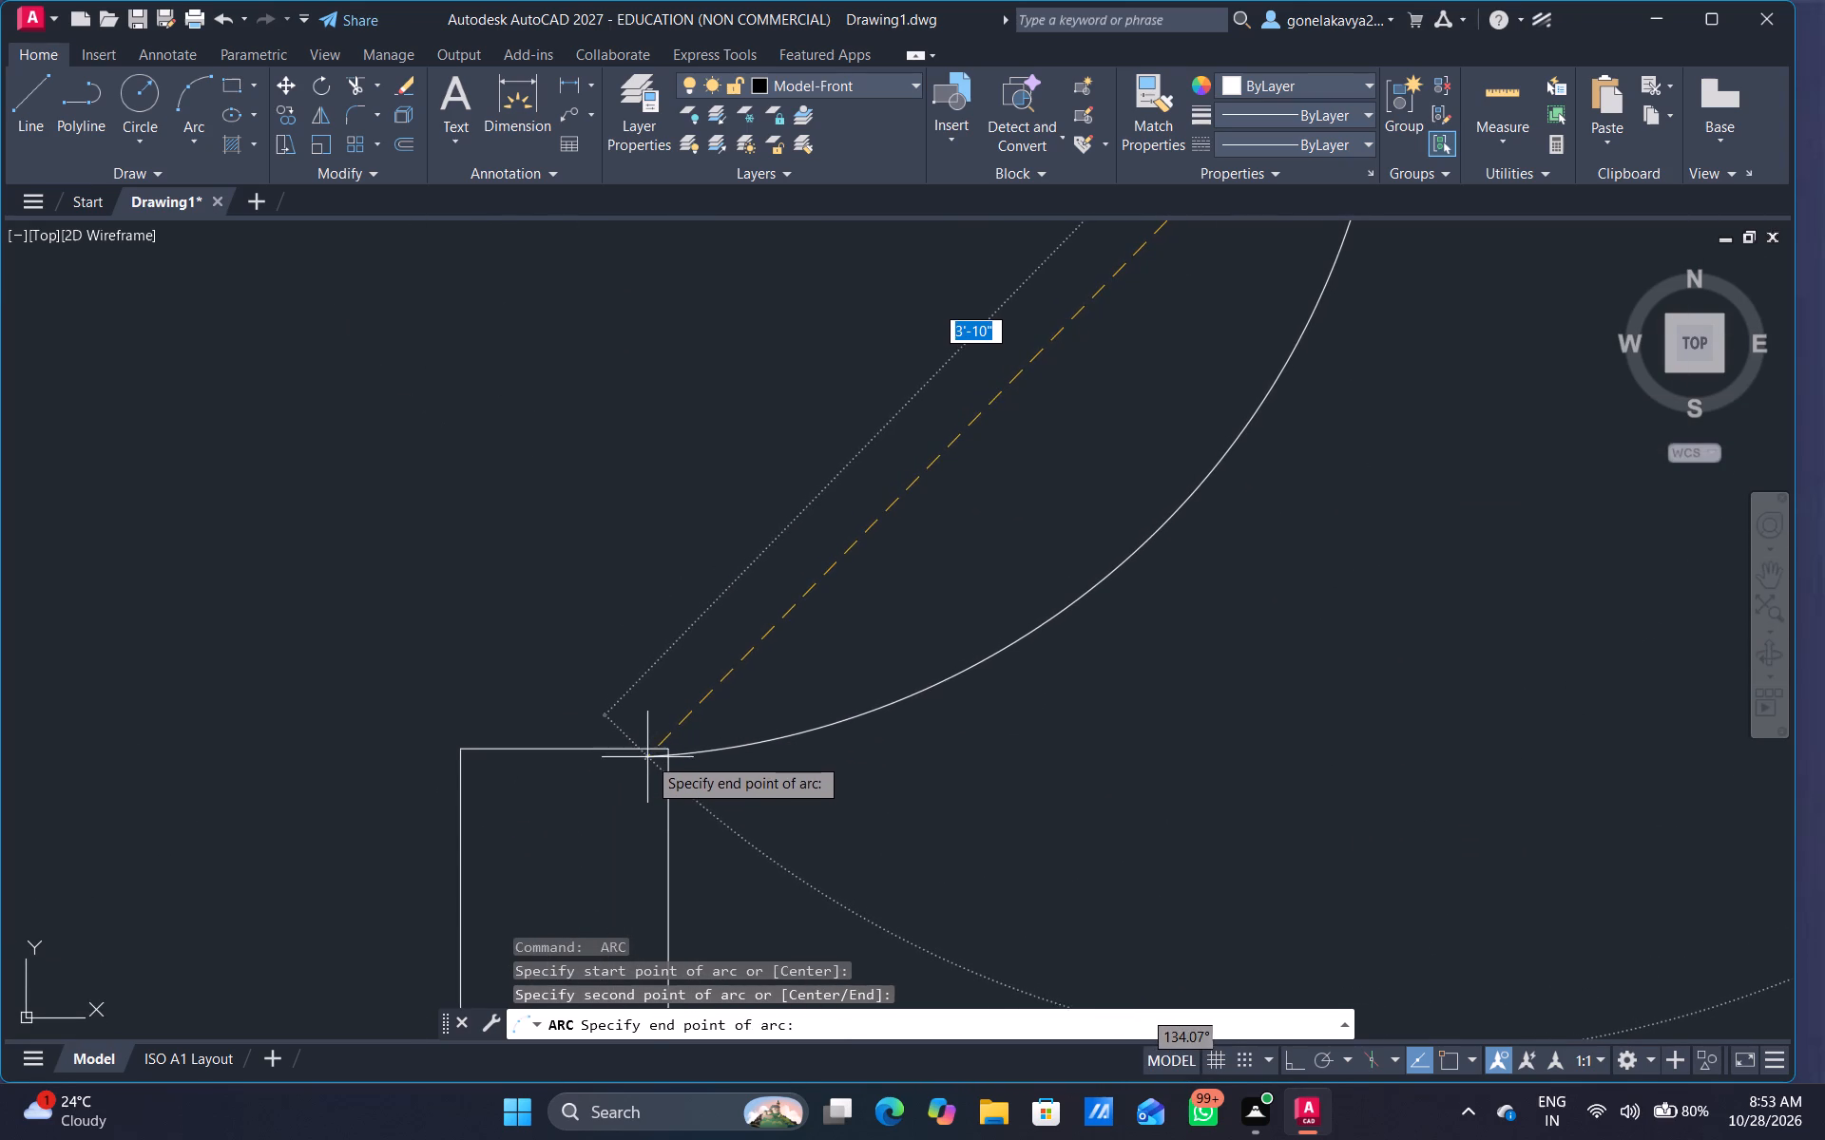
left_click(647, 751)
Draw a three-point swing arc at the opening in the southwest room's south wall, from the door rectangle's south end to the west jamb.
key("space")
scroll(937, 824, "down", 5)
middle_click_drag(814, 819, 827, 579)
scroll(865, 775, "up", 5)
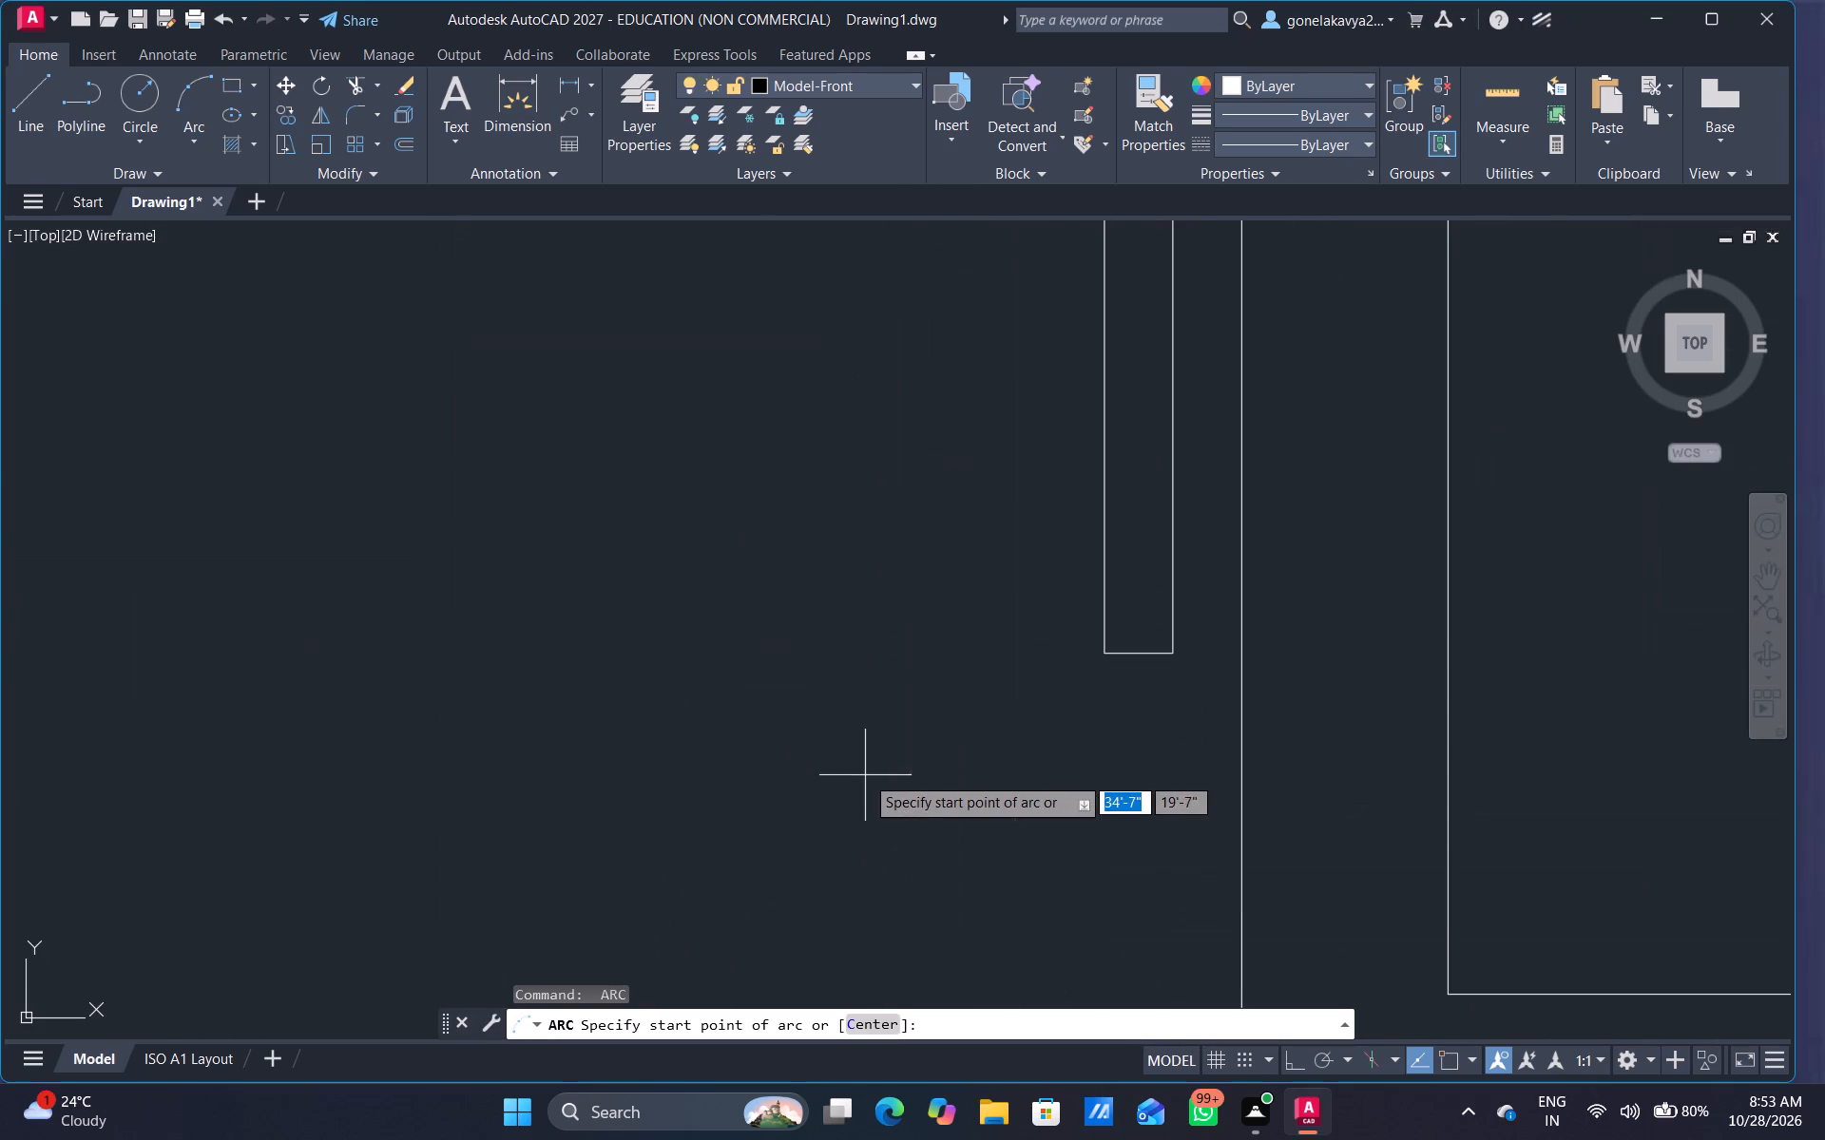
scroll(1125, 692, "up", 2)
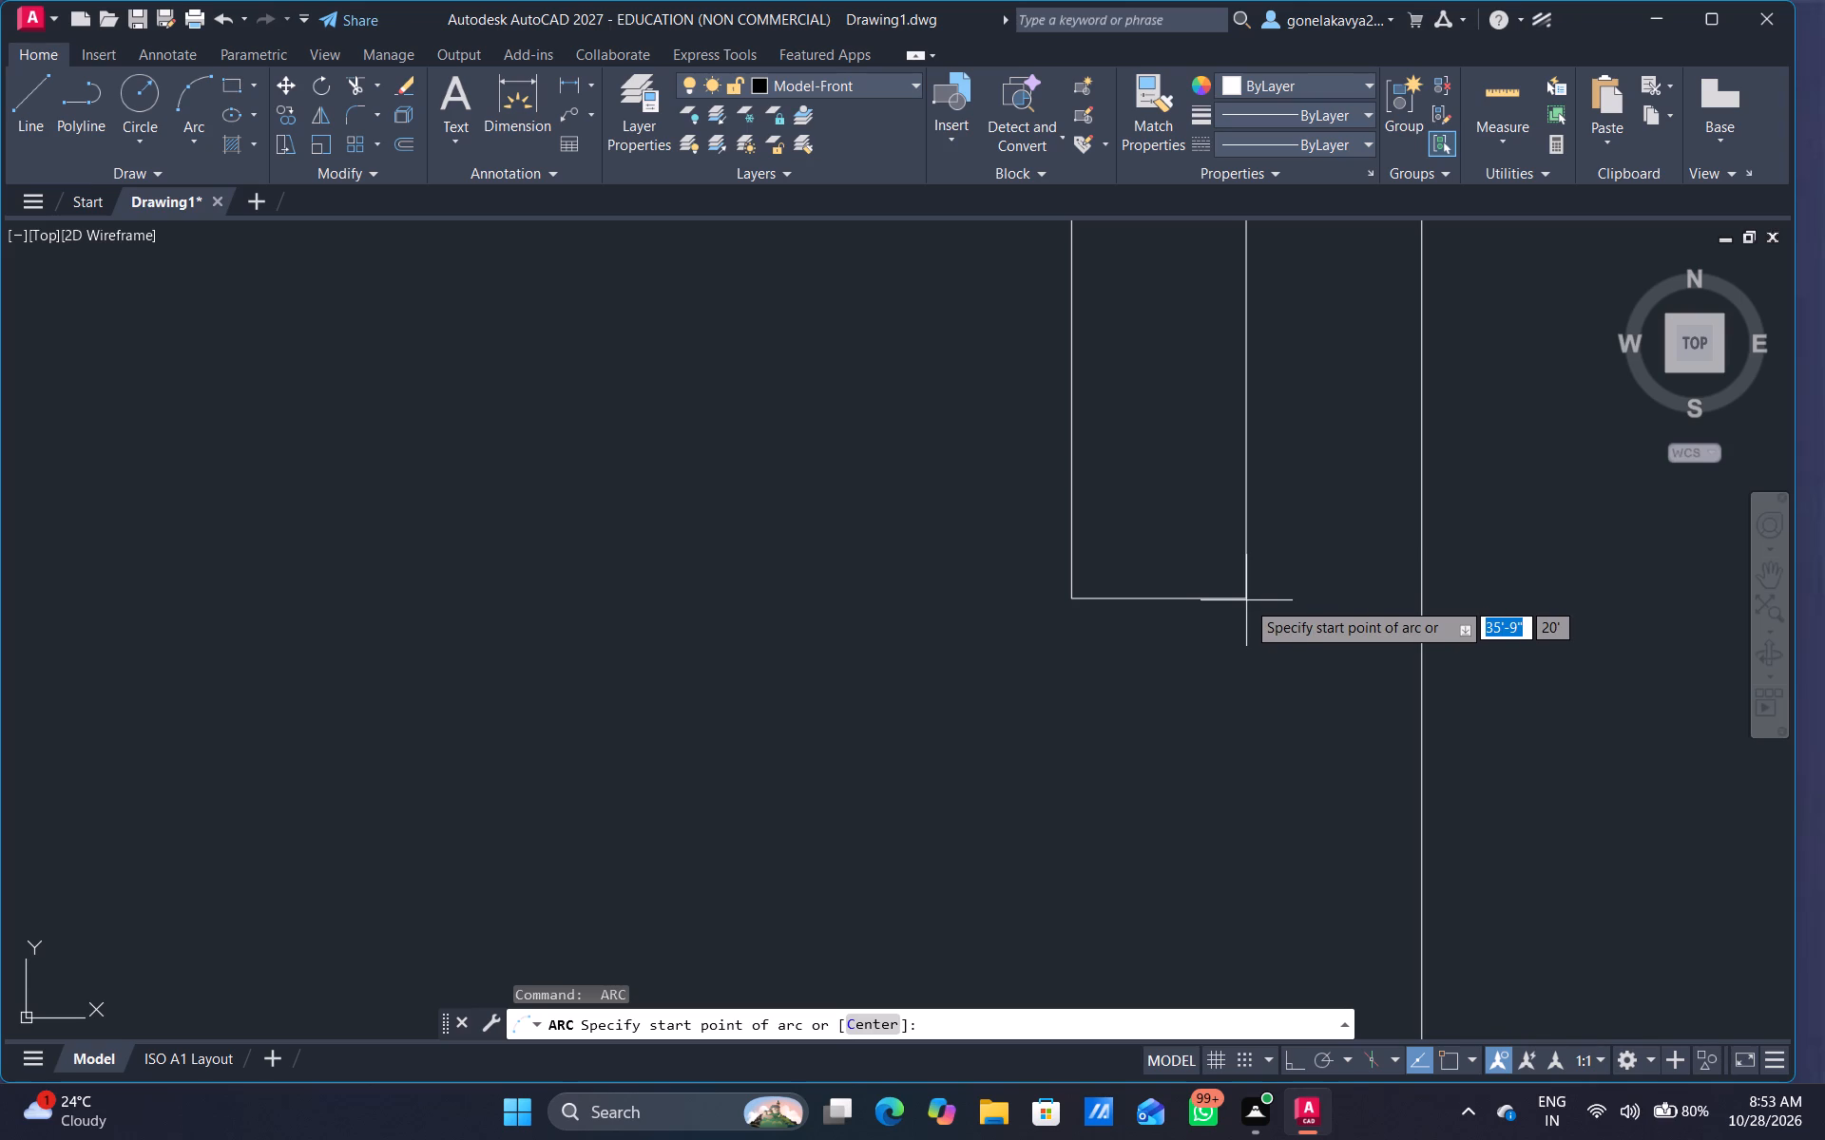
left_click(1246, 600)
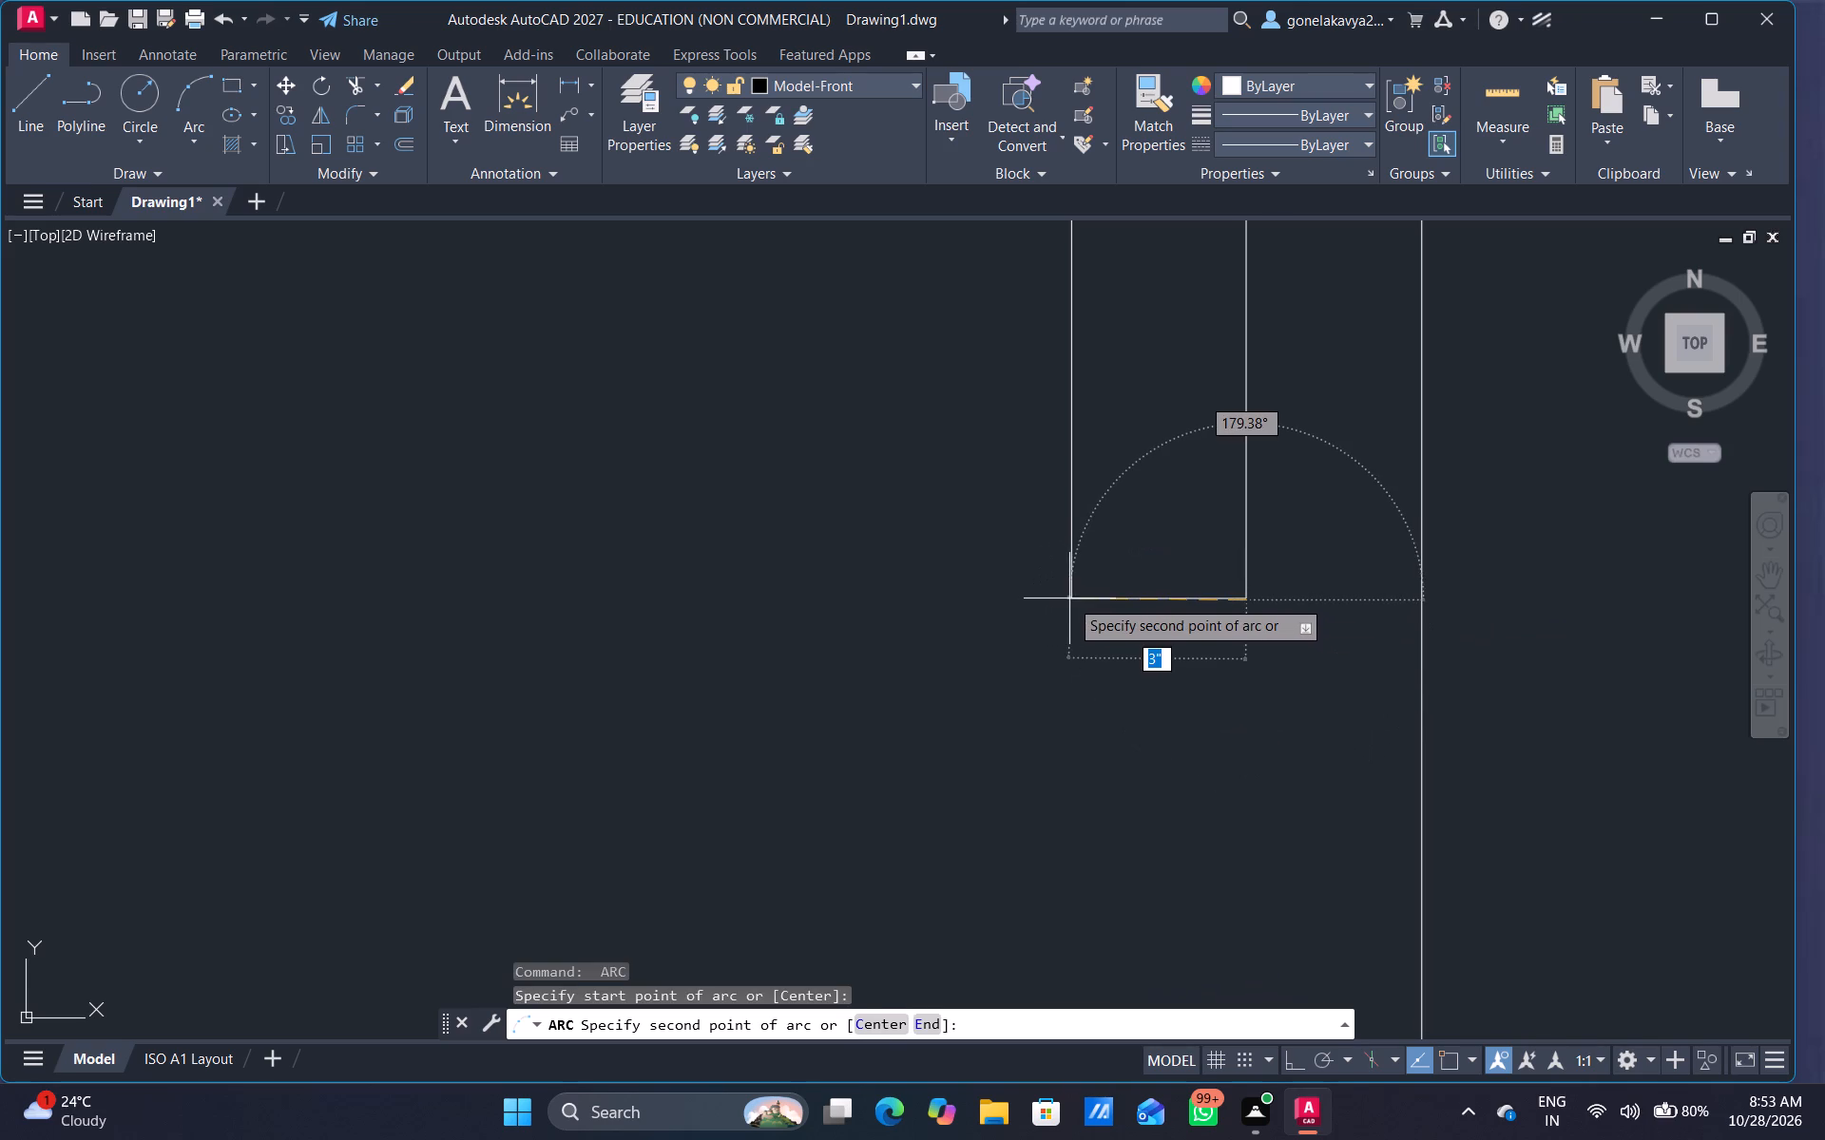
left_click(1070, 597)
scroll(622, 431, "down", 4)
middle_click_drag(606, 426, 824, 705)
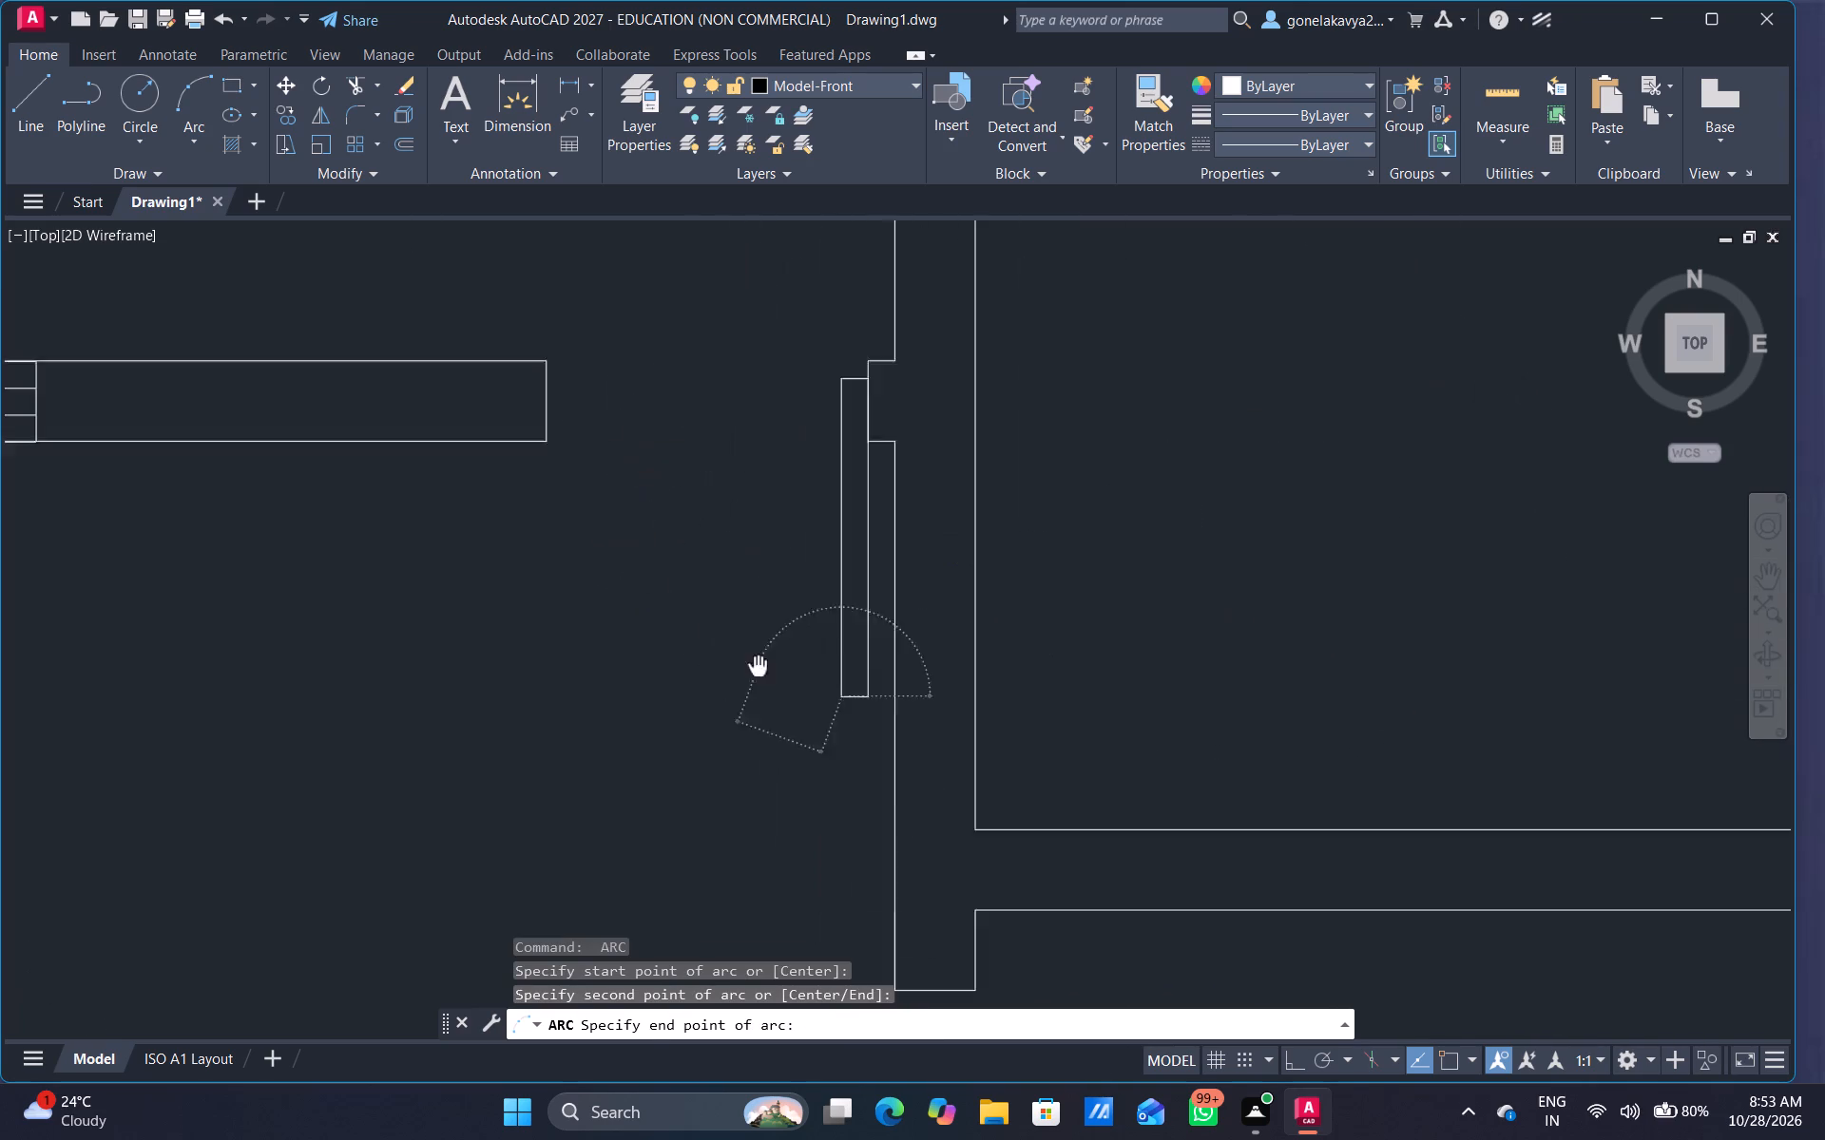
middle_click_drag(824, 705, 950, 732)
scroll(822, 574, "up", 3)
middle_click_drag(735, 545, 984, 738)
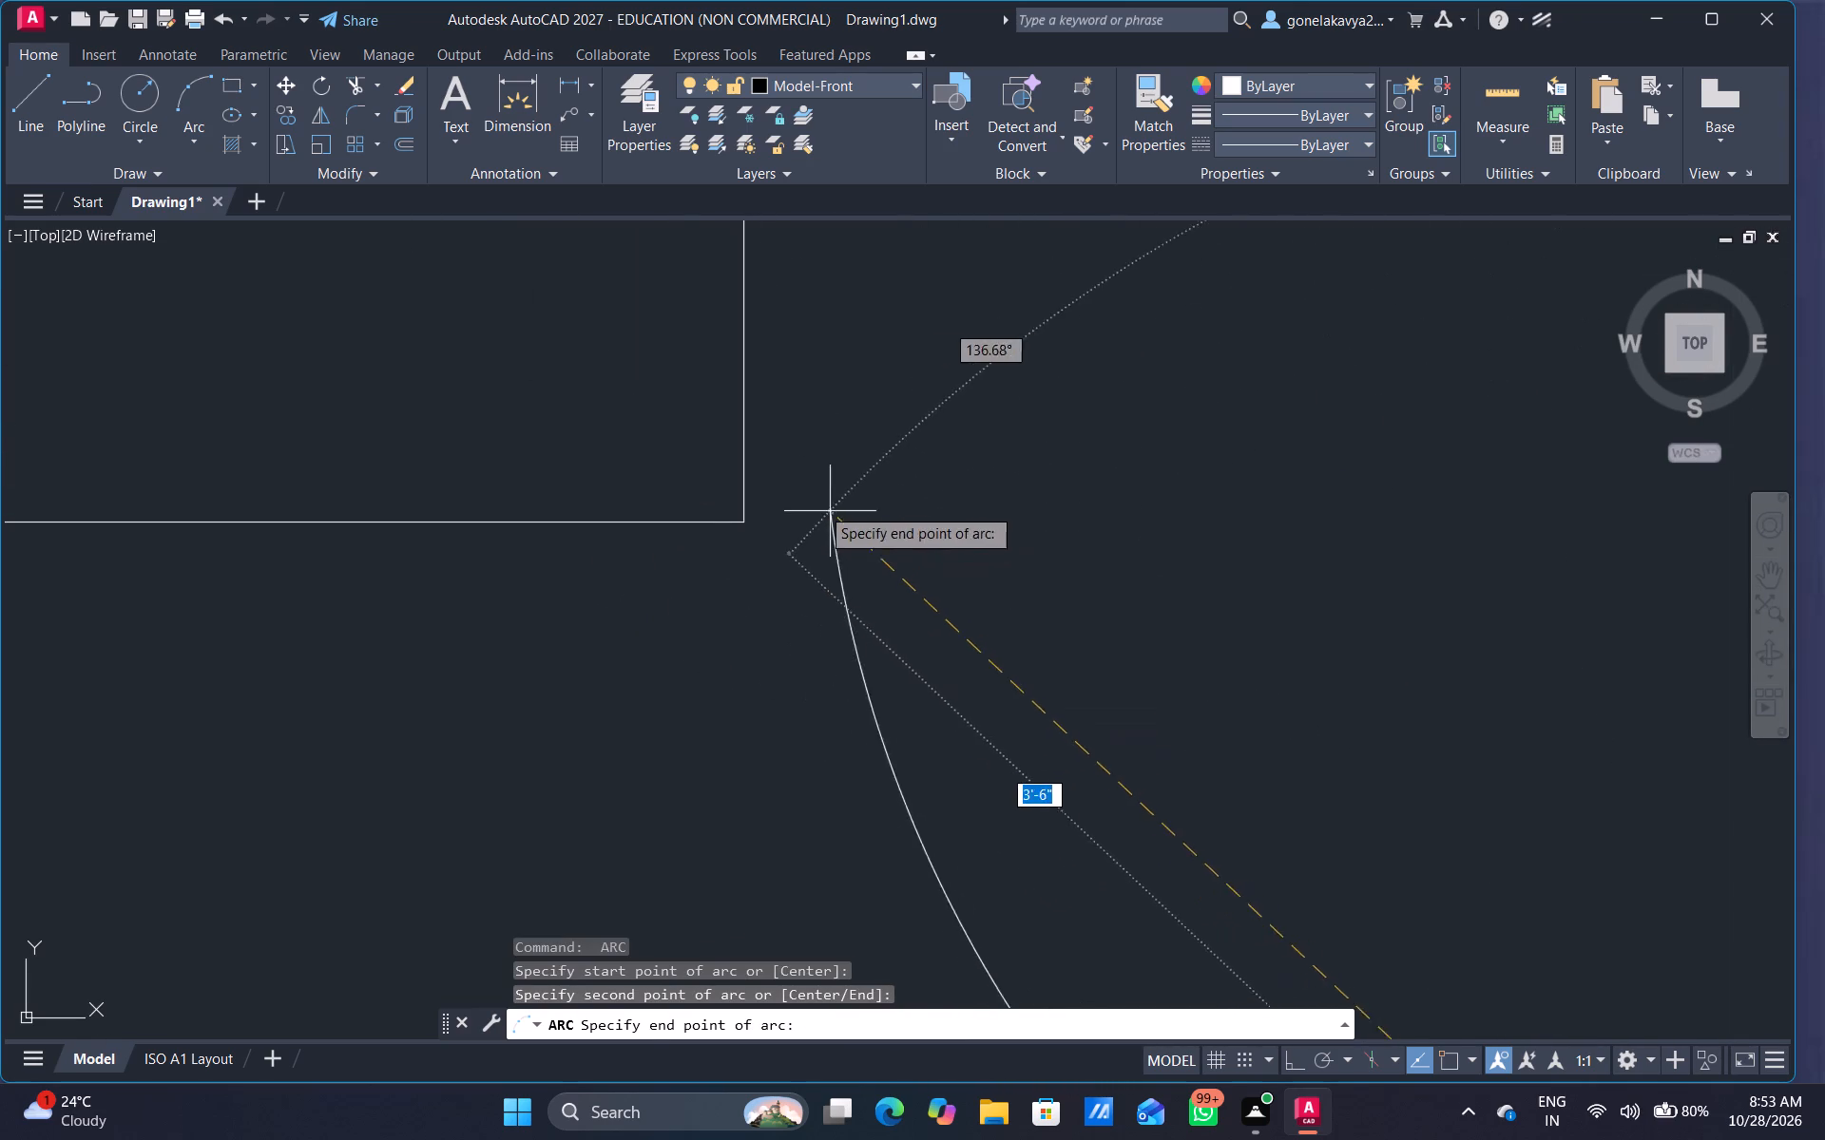
left_click(744, 498)
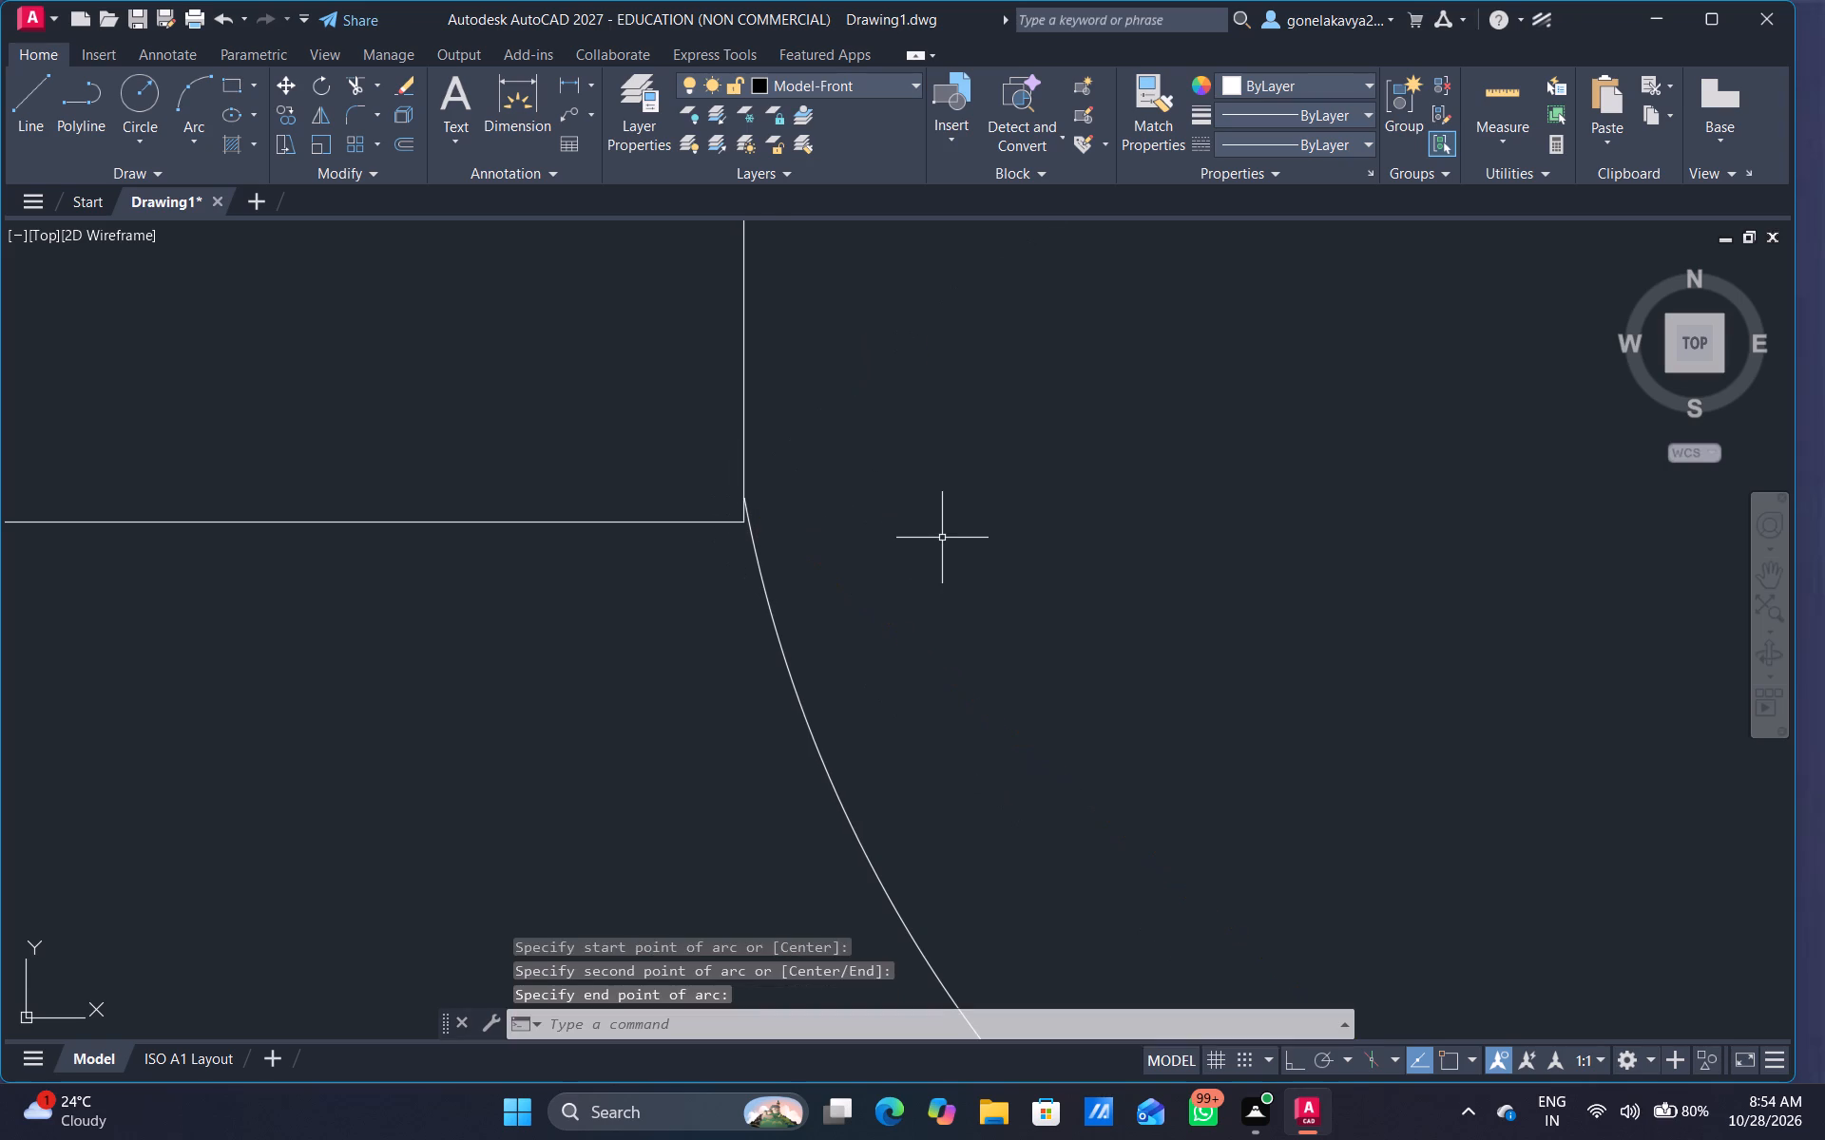
Draw a three-point swing arc at the smaller plan's south corridor opening, from the door rectangle's south end to the west jamb.
key("space")
scroll(1039, 612, "down", 4)
scroll(1173, 702, "down", 3)
middle_click_drag(1271, 685, 1150, 592)
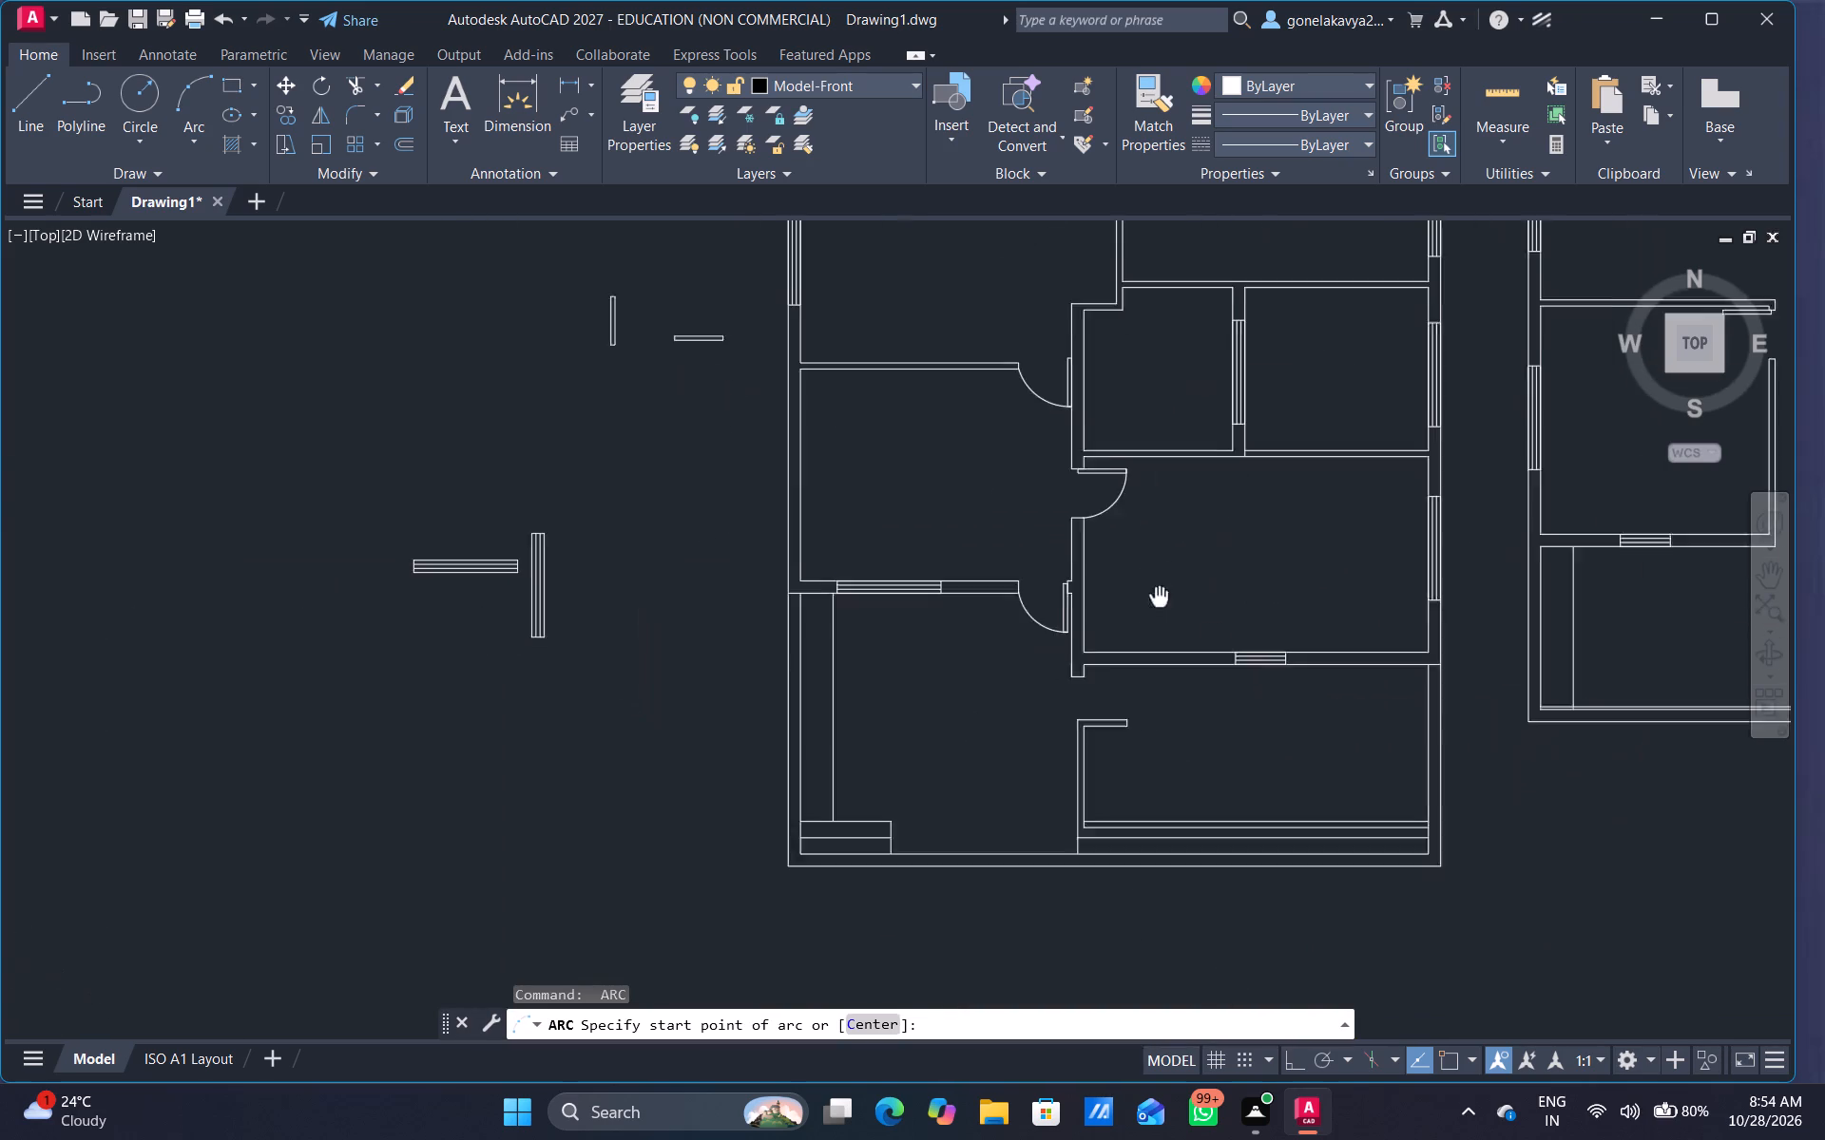
middle_click_drag(1150, 592, 896, 826)
scroll(896, 826, "down", 1)
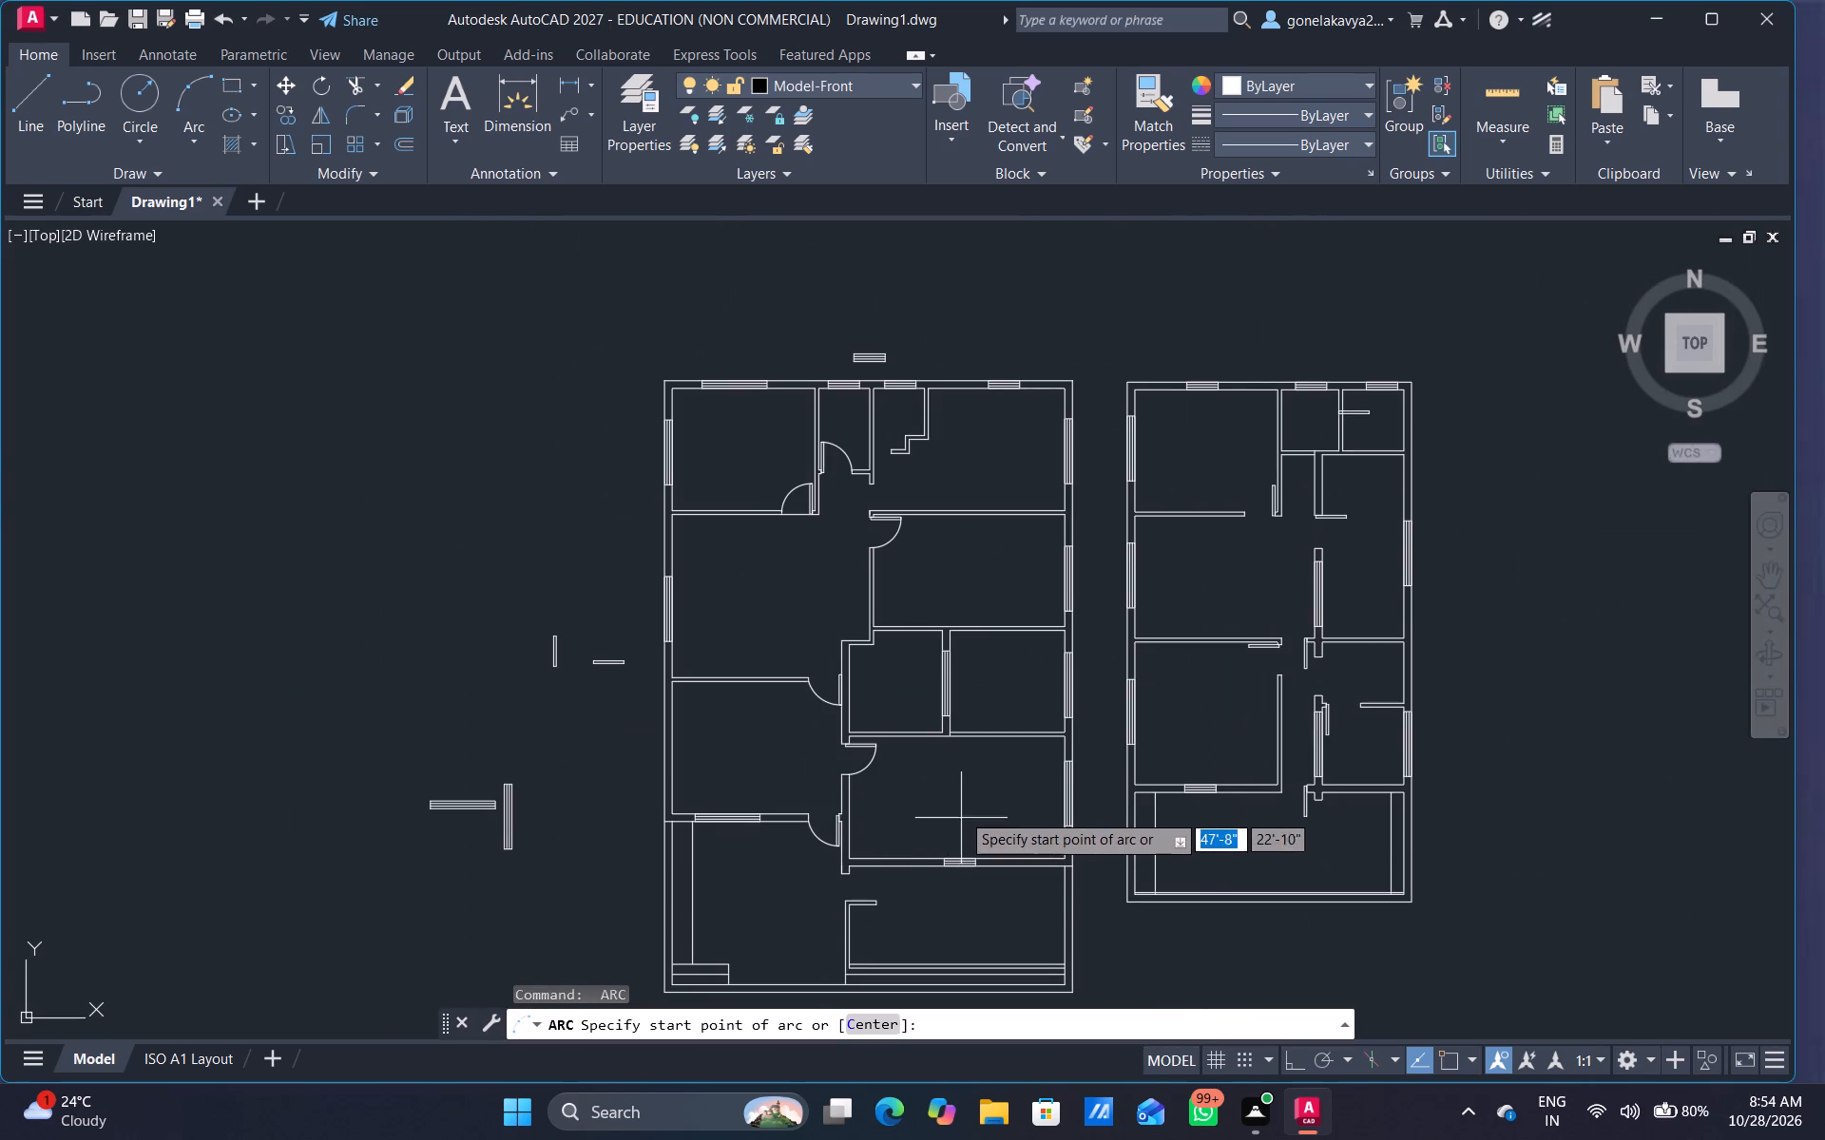
scroll(1249, 800, "up", 4)
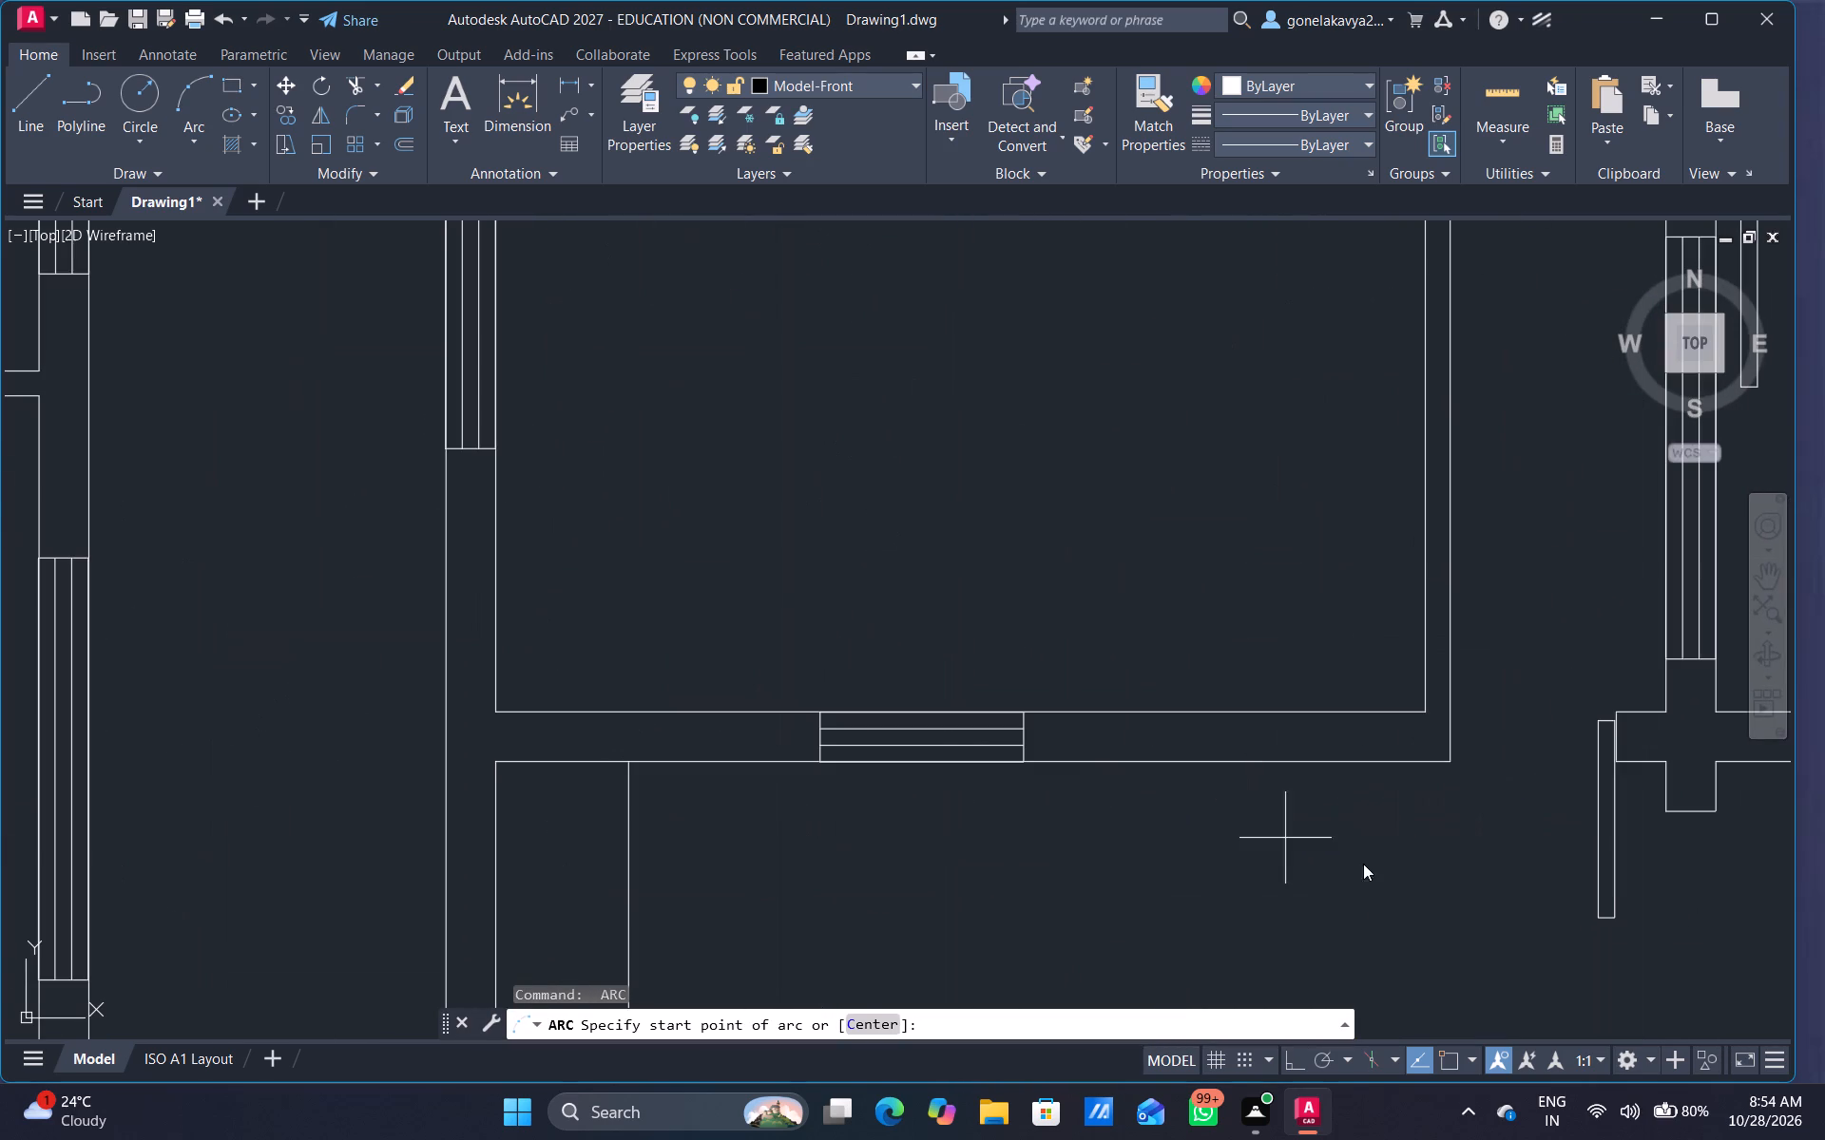
middle_click_drag(1149, 814, 593, 672)
scroll(1010, 776, "up", 4)
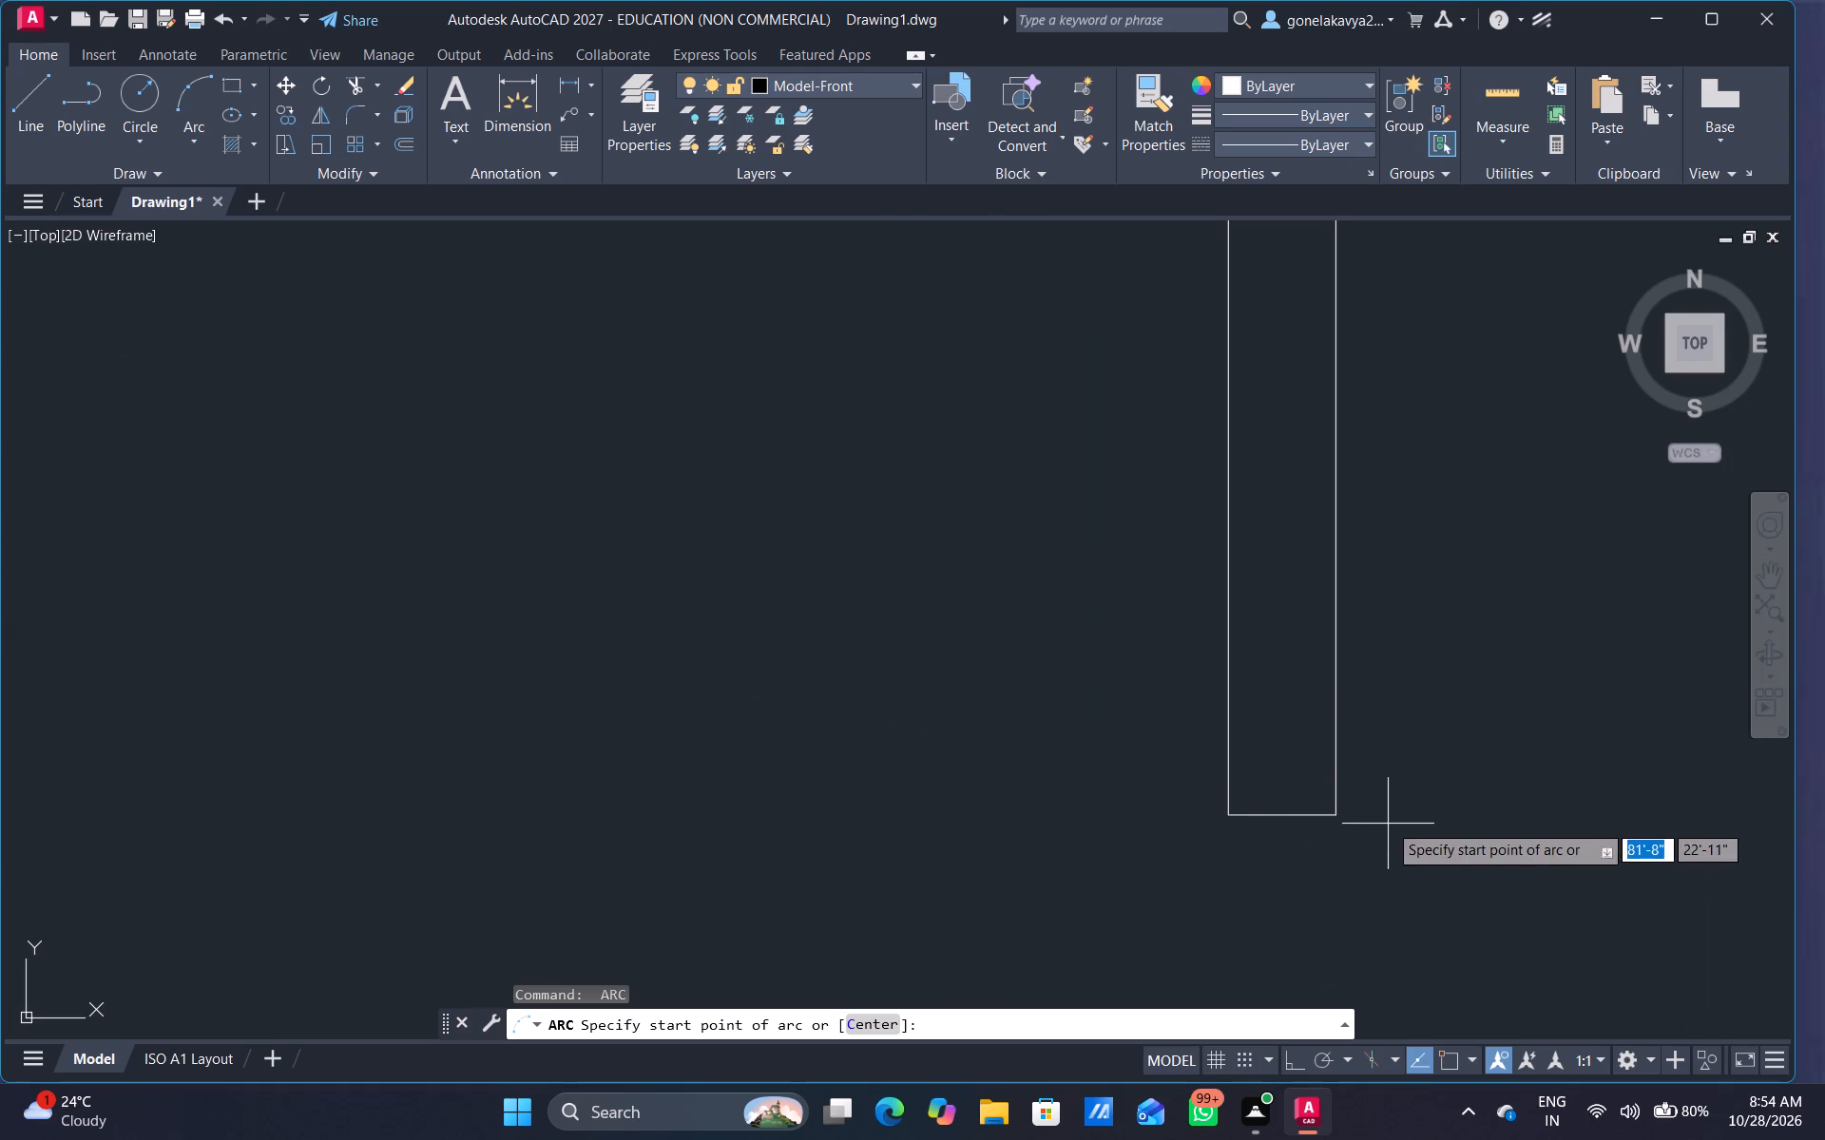
left_click(1335, 814)
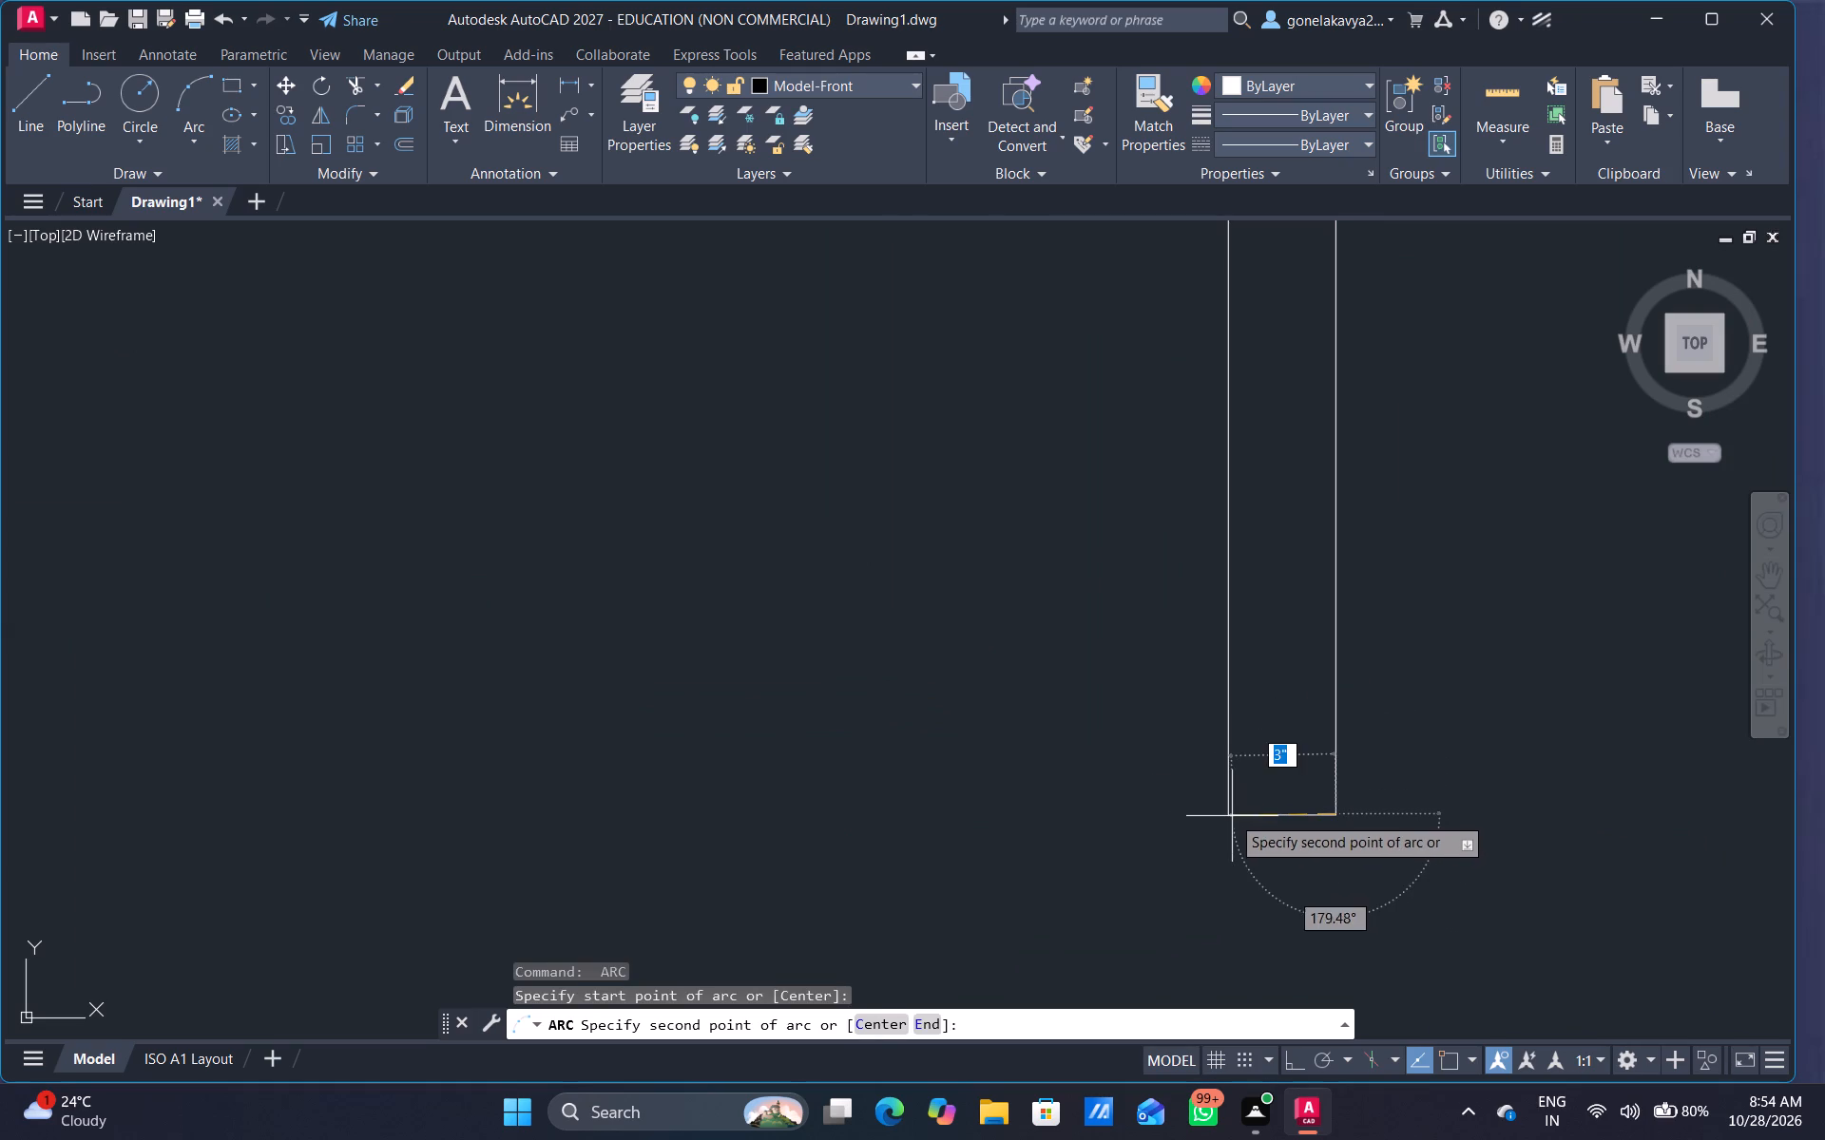
left_click(1228, 817)
scroll(704, 528, "down", 4)
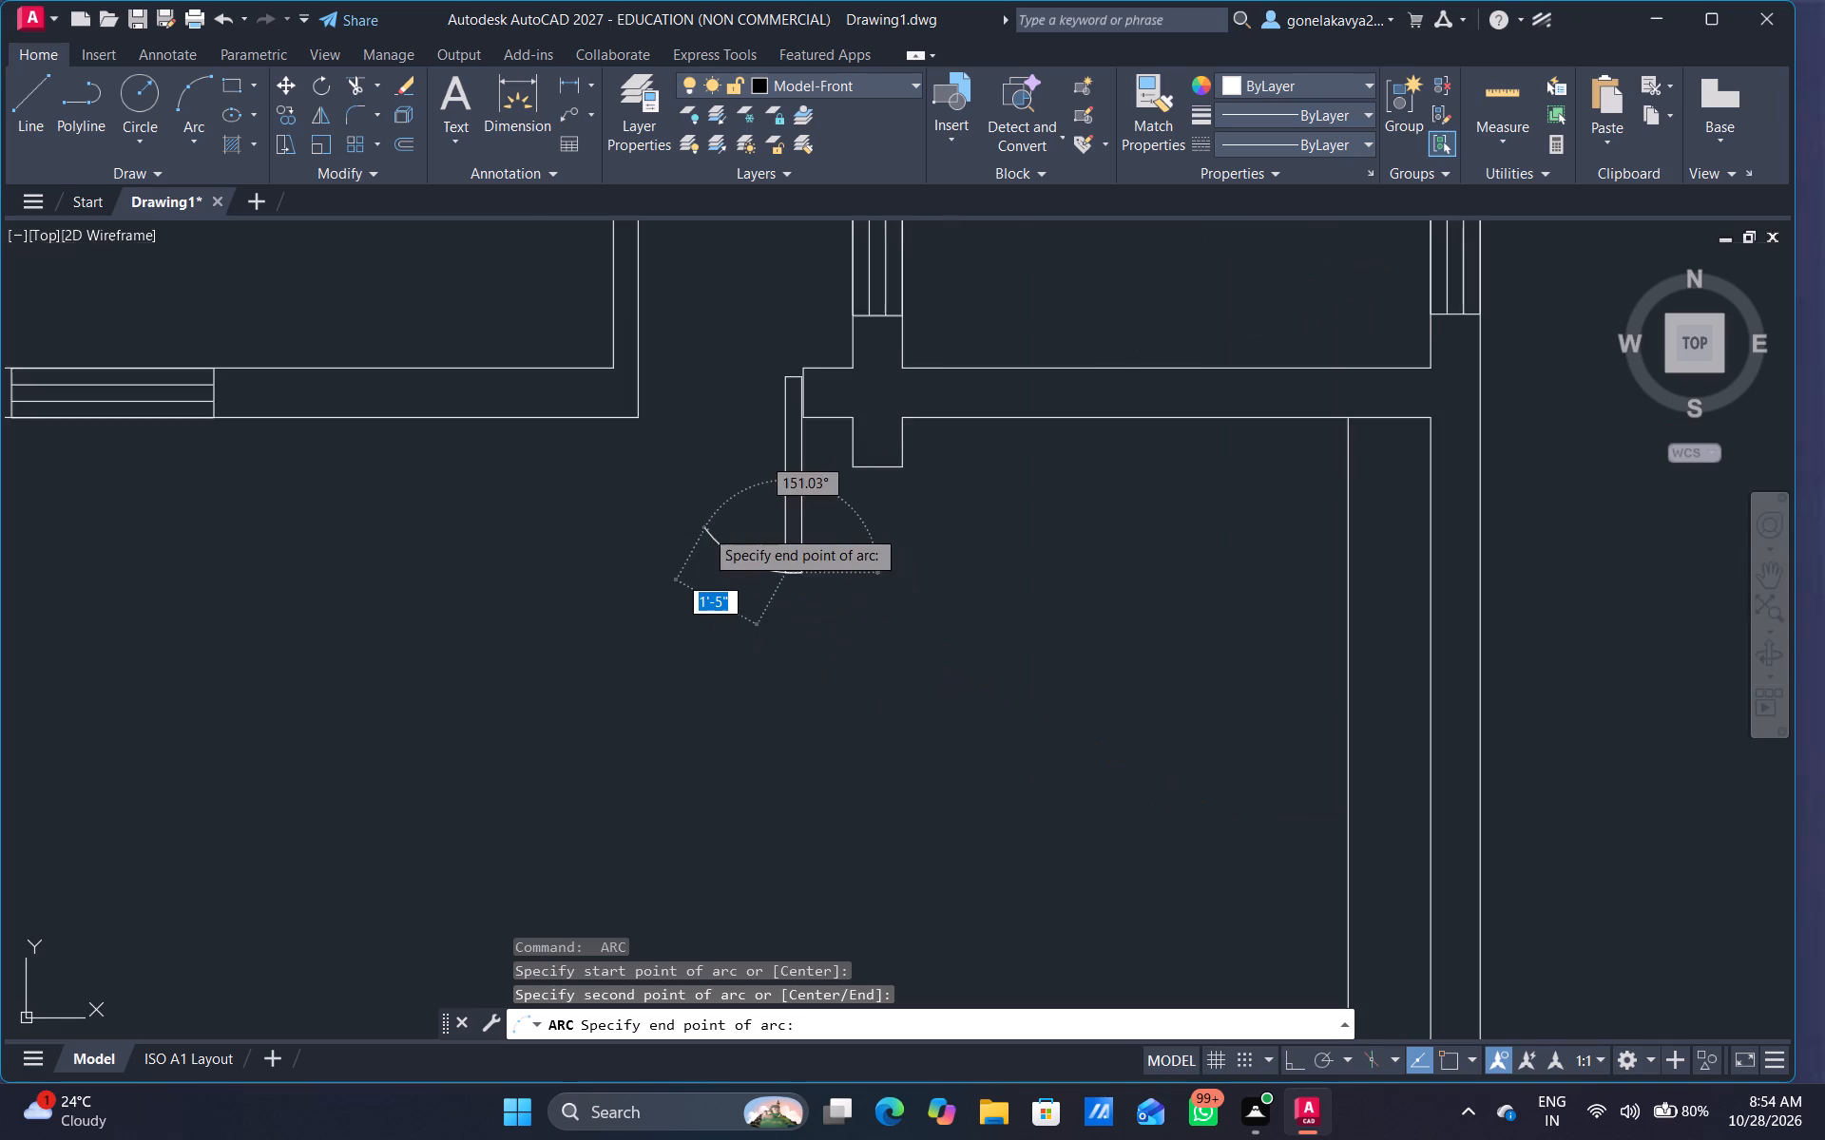
middle_click_drag(704, 528, 852, 722)
scroll(759, 610, "up", 3)
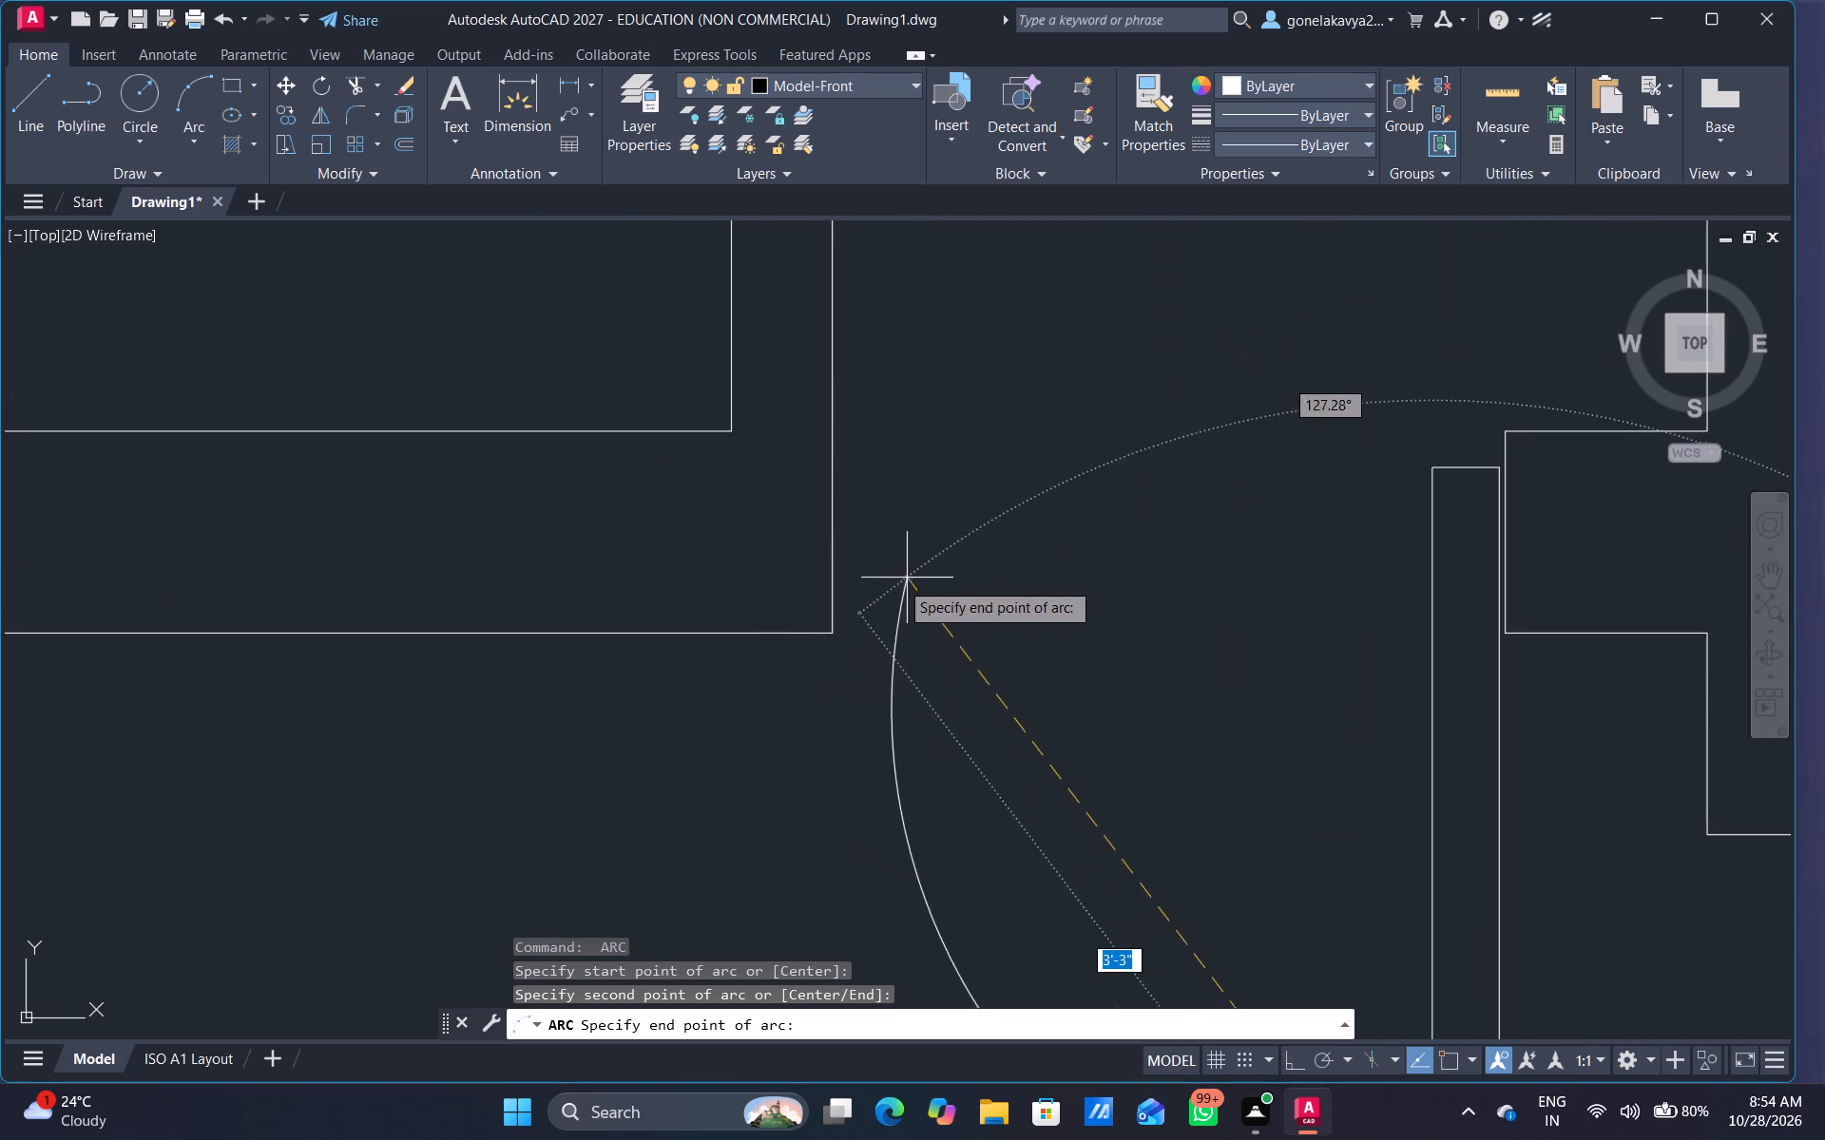
left_click(833, 615)
Draw a three-point swing arc at the opening in the smaller plan's southeast room's north wall, from the door rectangle's south end to the east jamb.
key("space")
scroll(1054, 623, "down", 4)
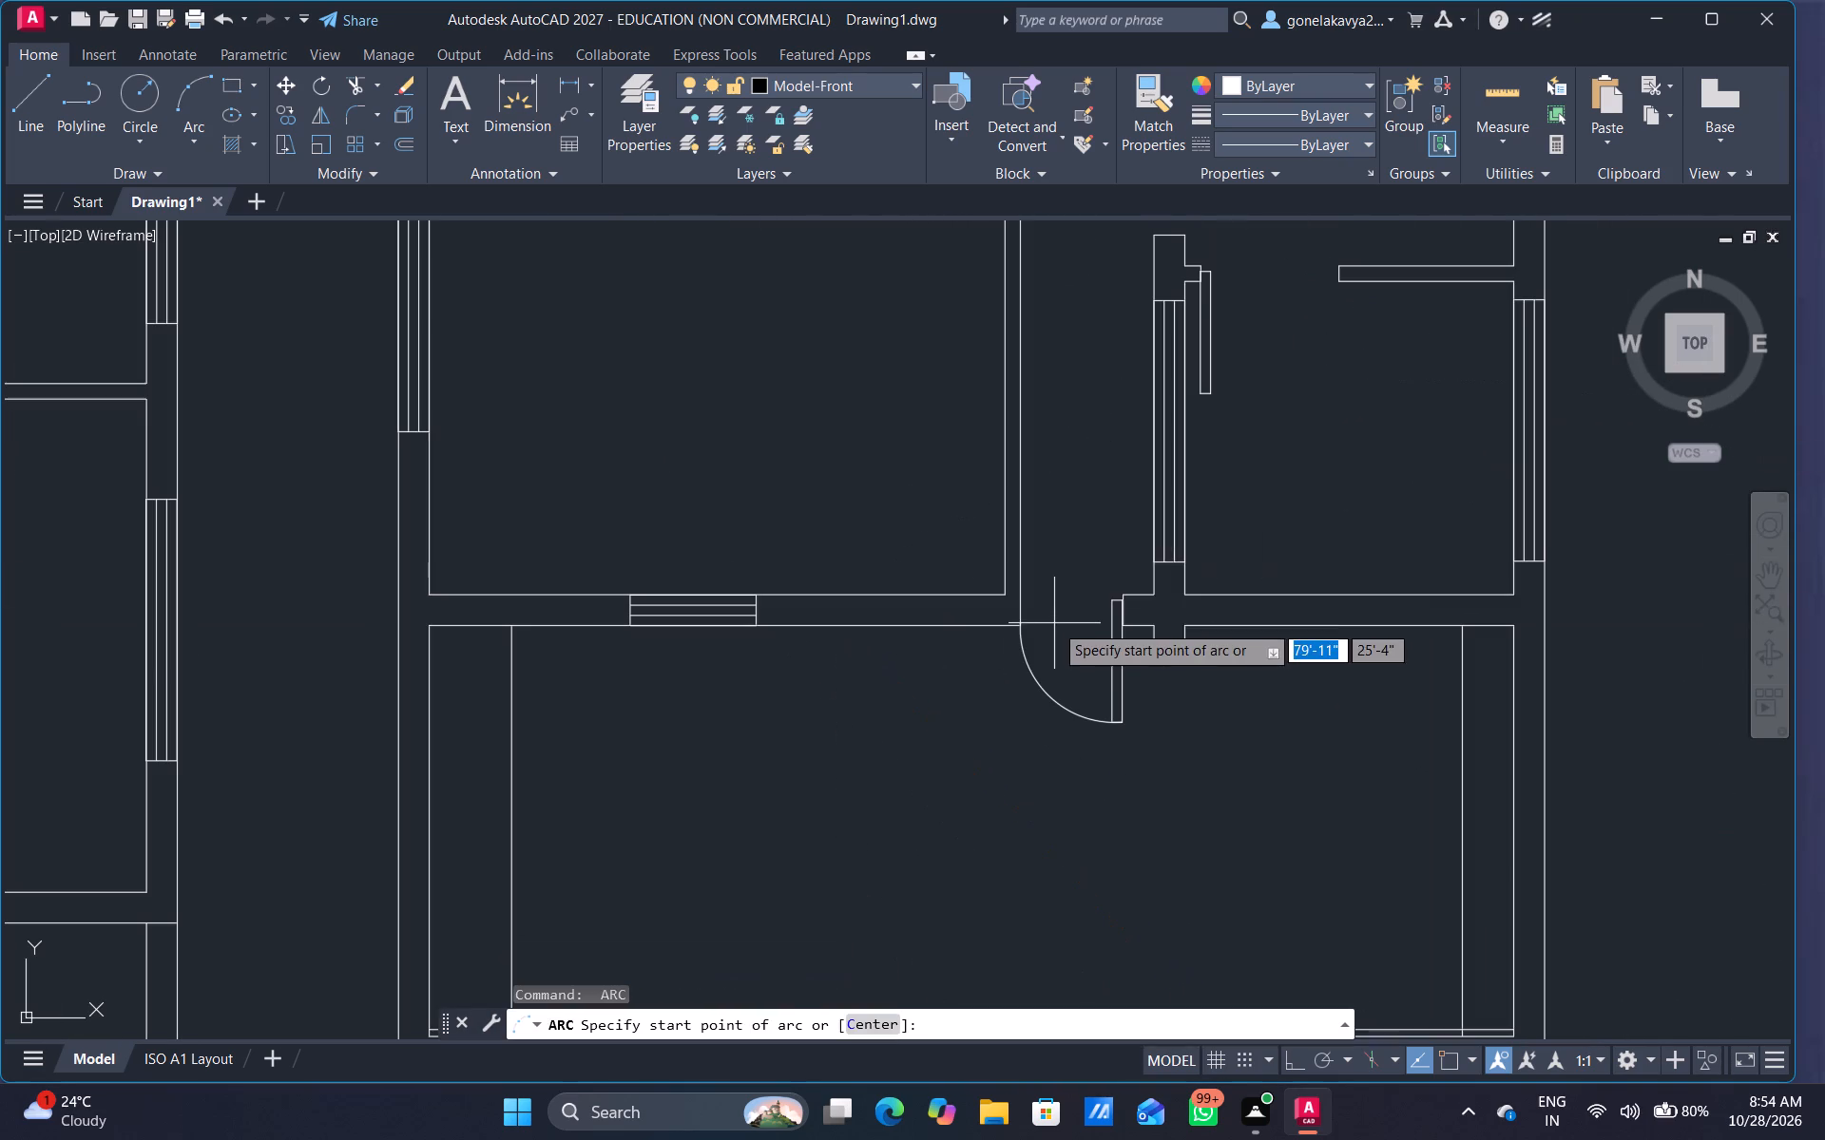
scroll(1207, 401, "up", 5)
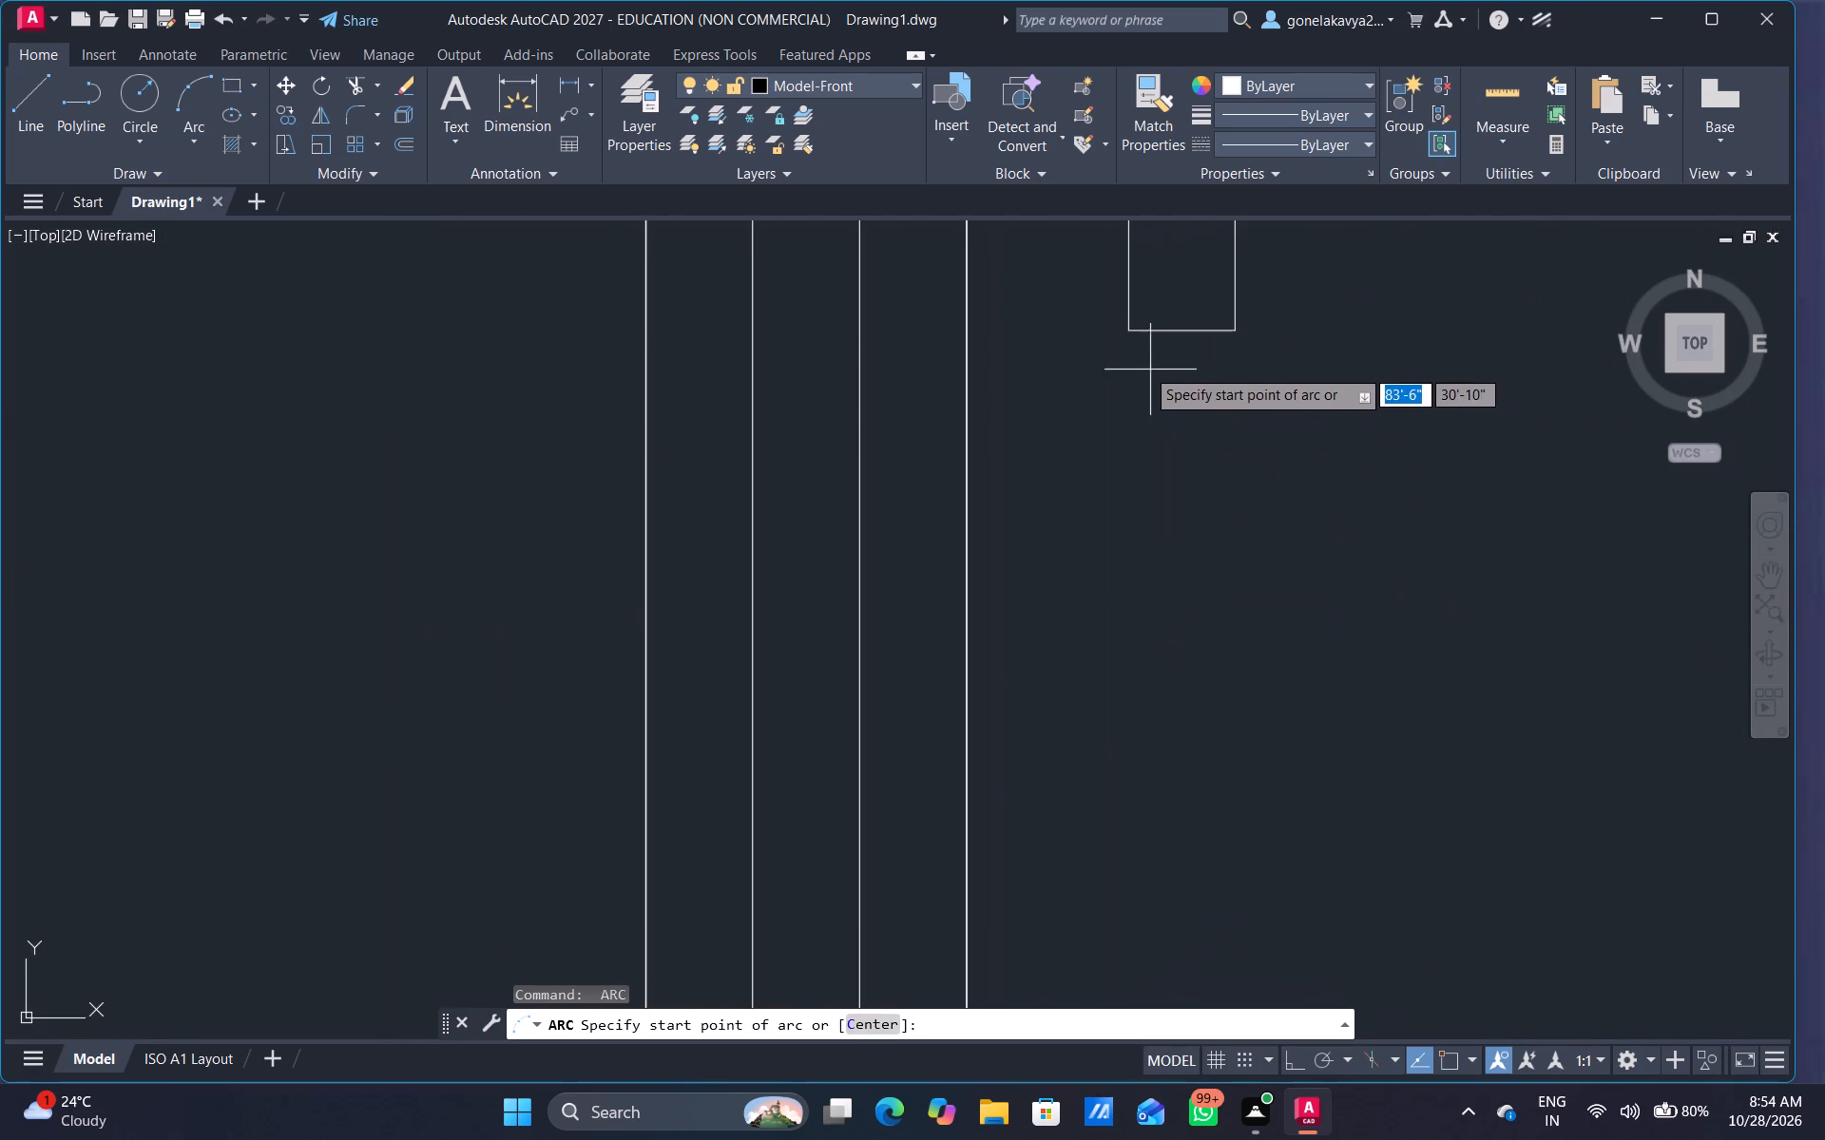
scroll(1148, 353, "up", 1)
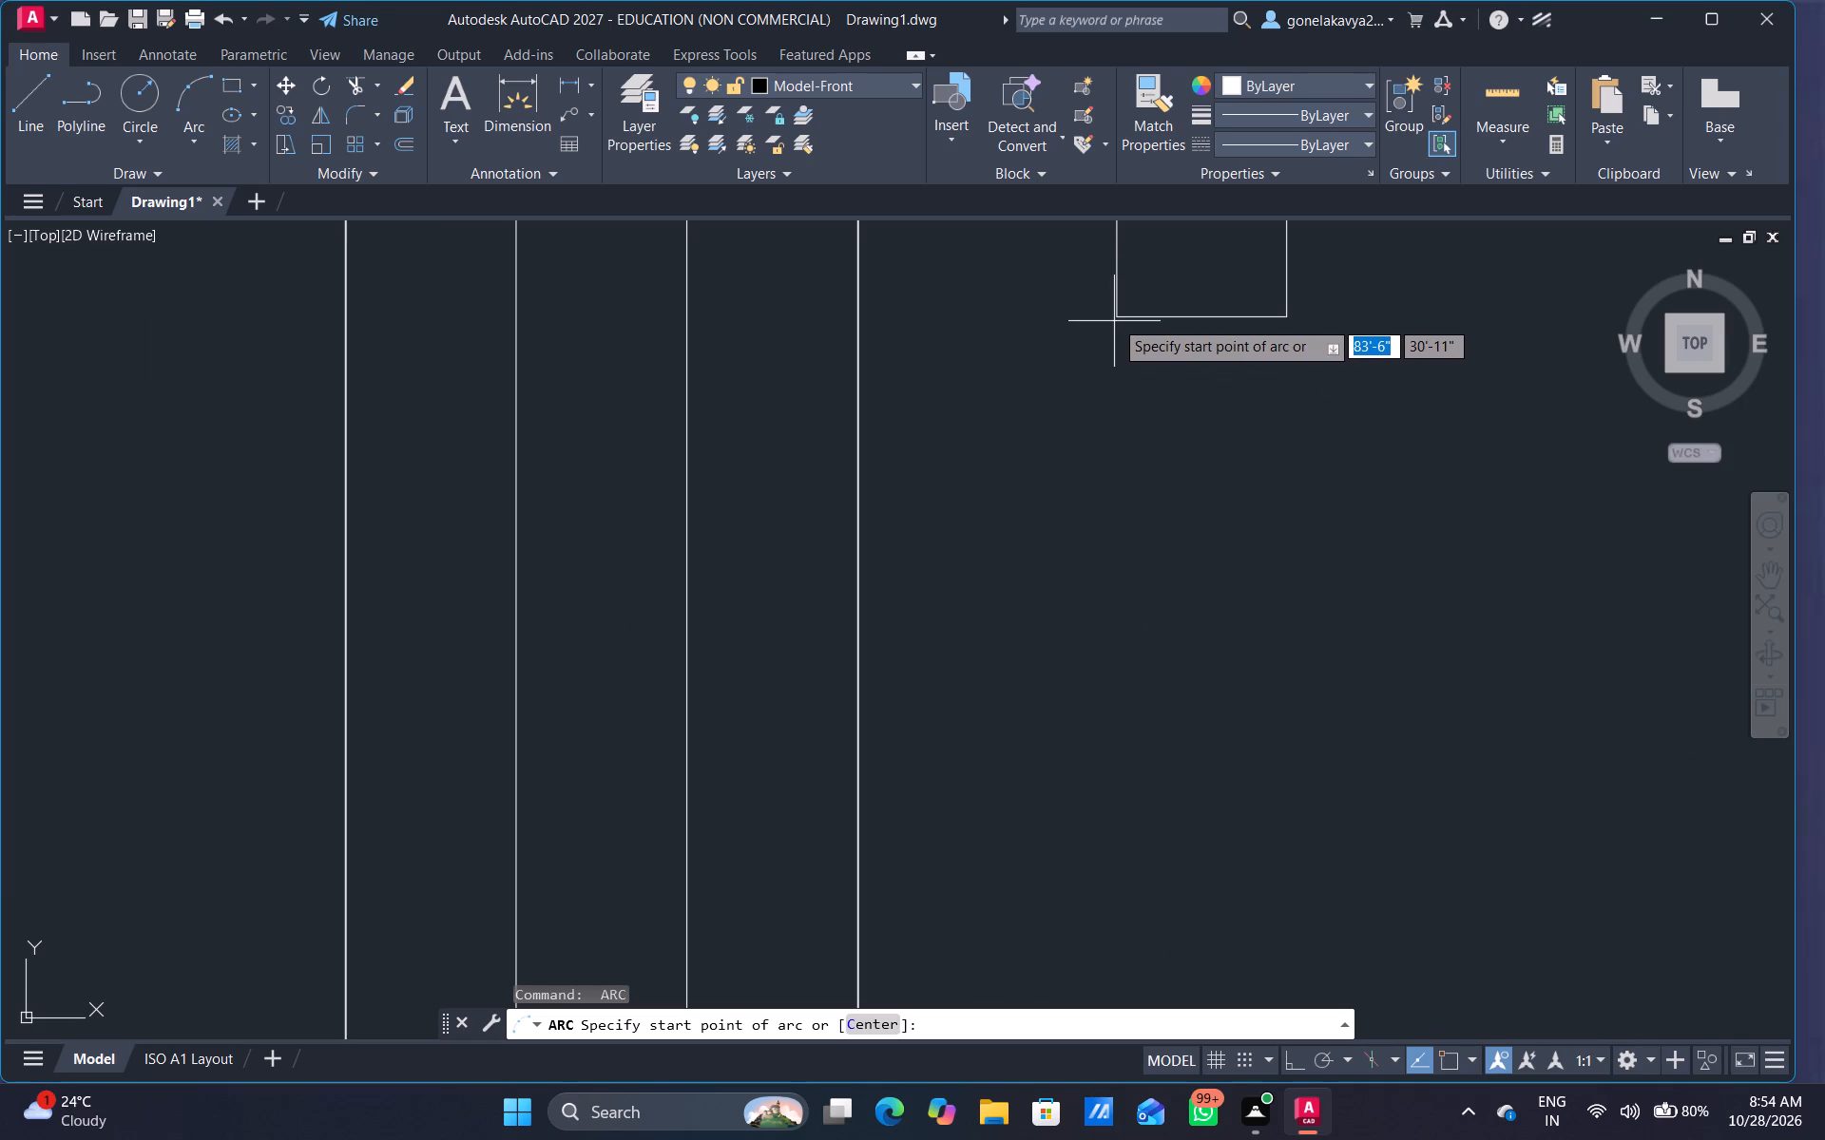
left_click(1118, 315)
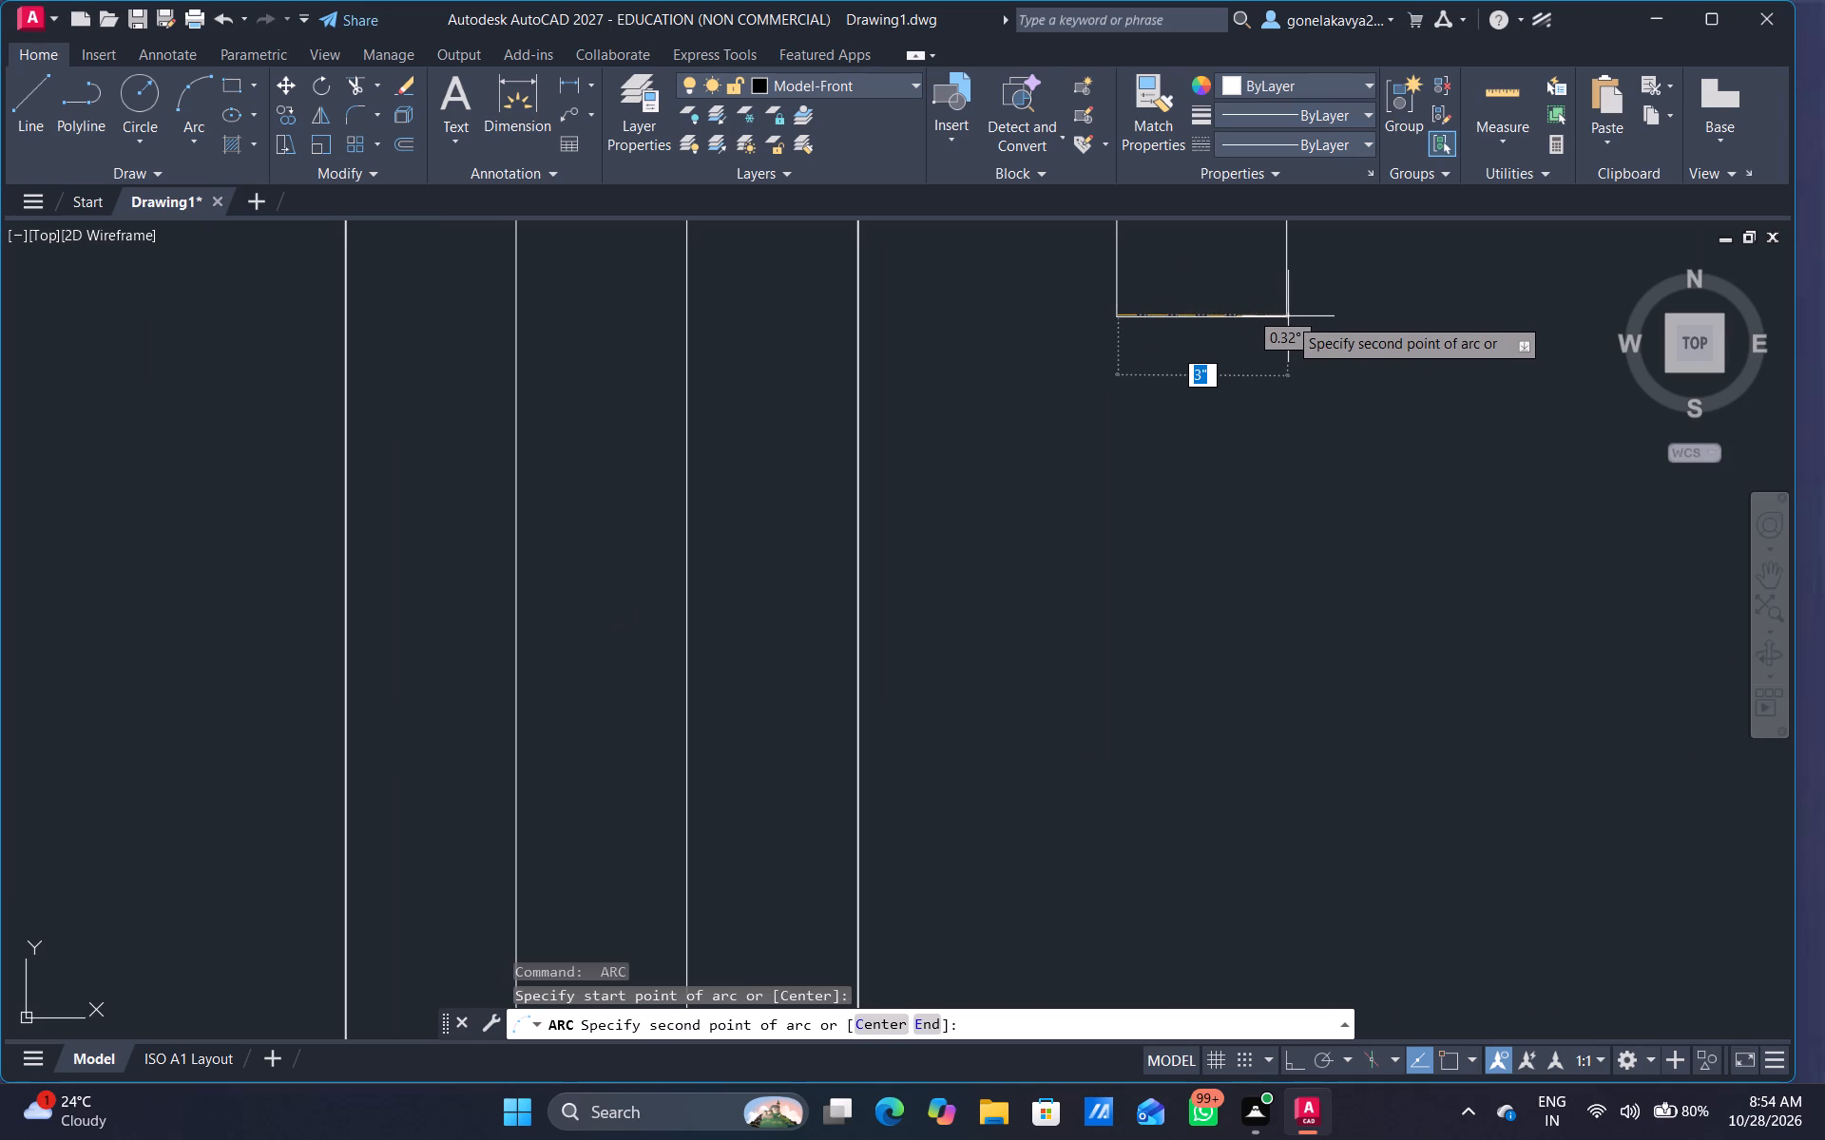
left_click(1288, 316)
scroll(1376, 336, "down", 4)
middle_click_drag(1402, 334, 732, 732)
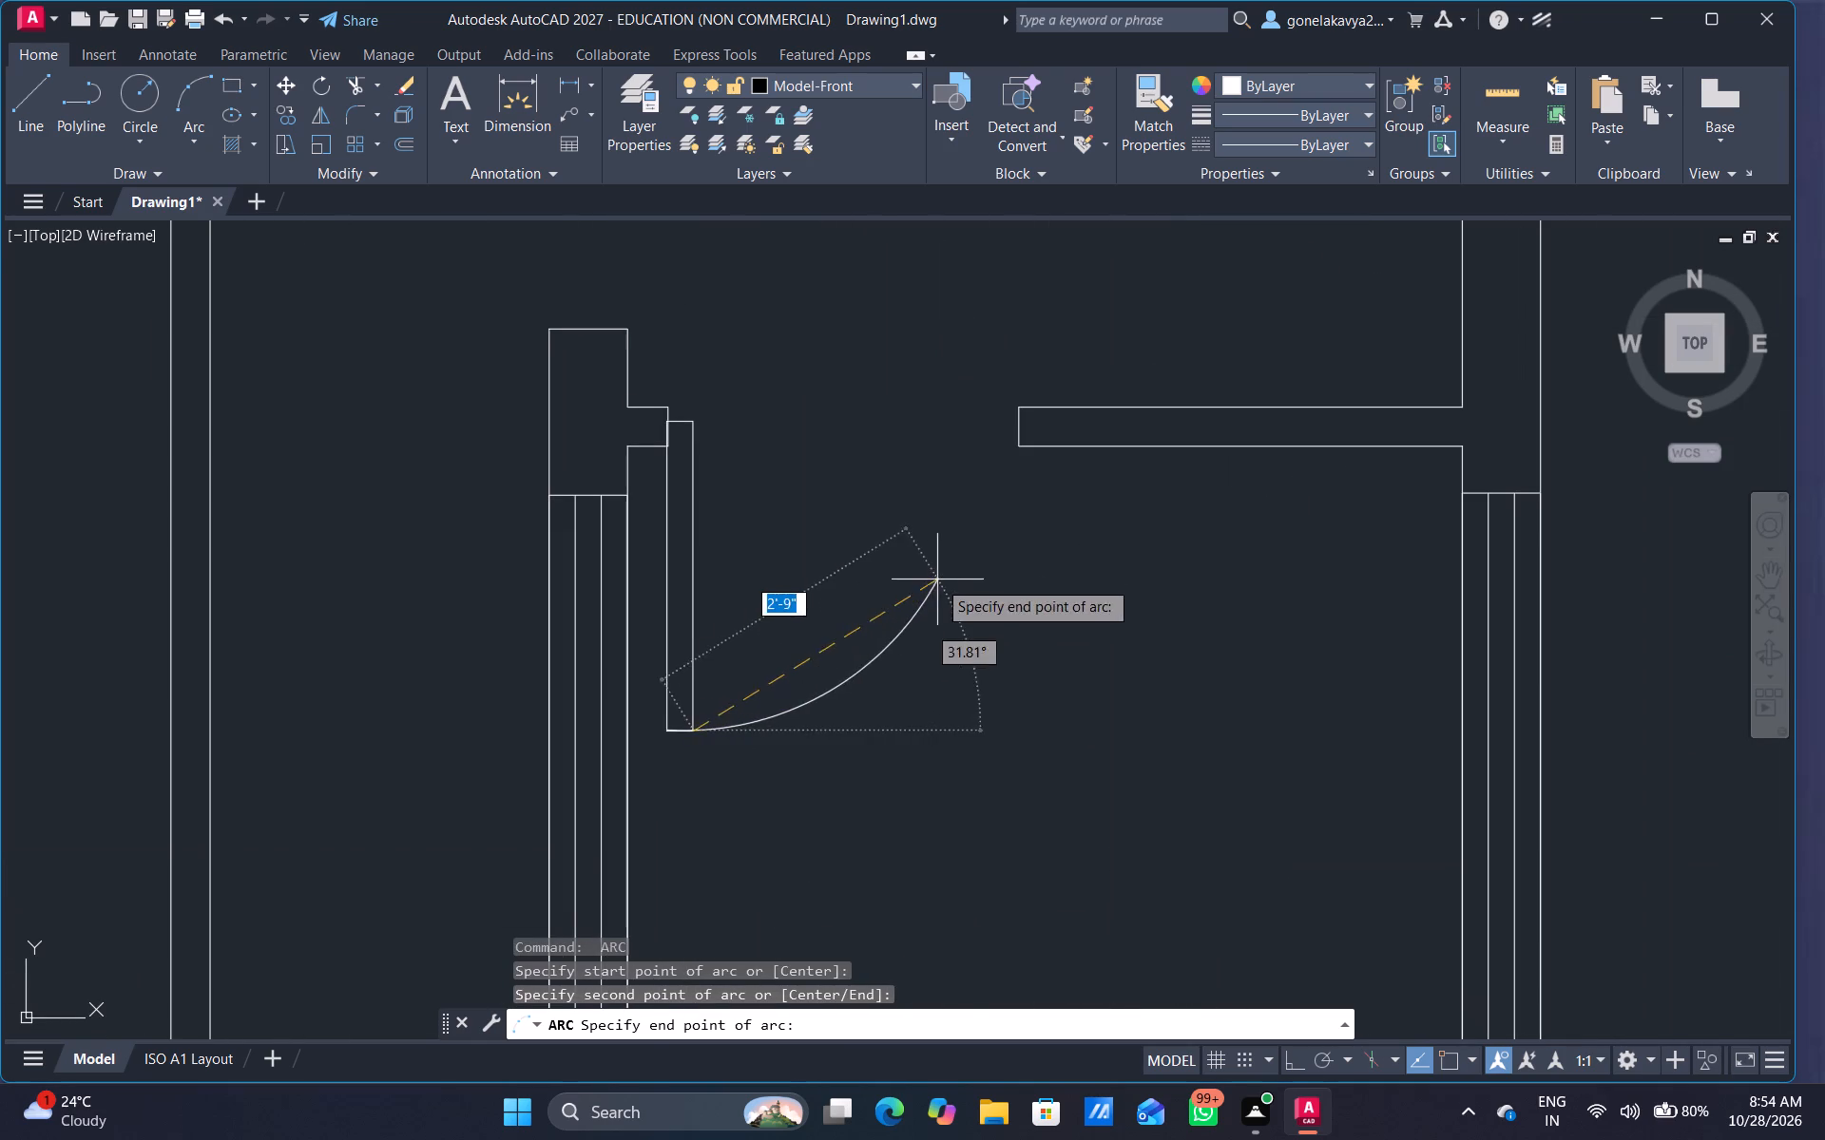
scroll(953, 513, "up", 2)
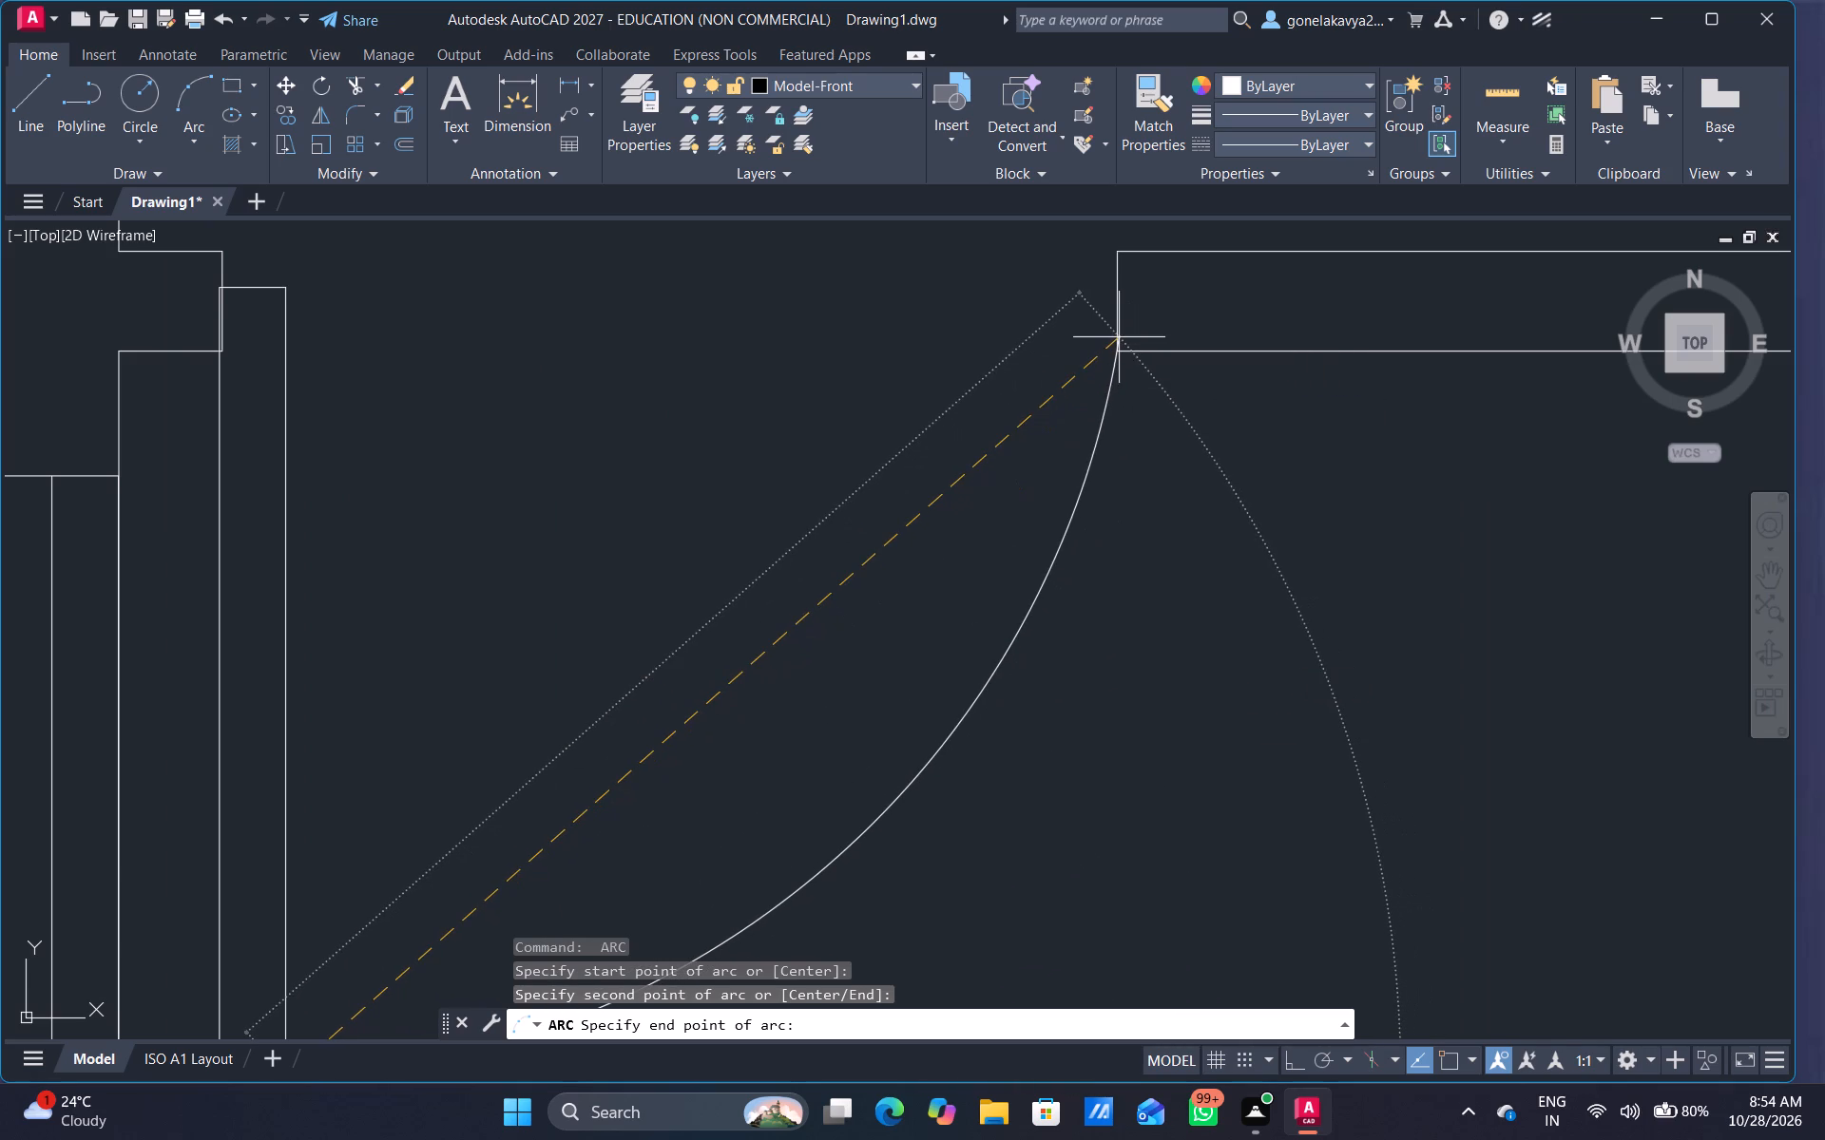
left_click(1119, 337)
Draw a three-point swing arc at the opening at the corridor's north end, from the door rectangle's south end to the west jamb.
key("space")
scroll(1009, 565, "down", 4)
middle_click_drag(918, 464, 956, 530)
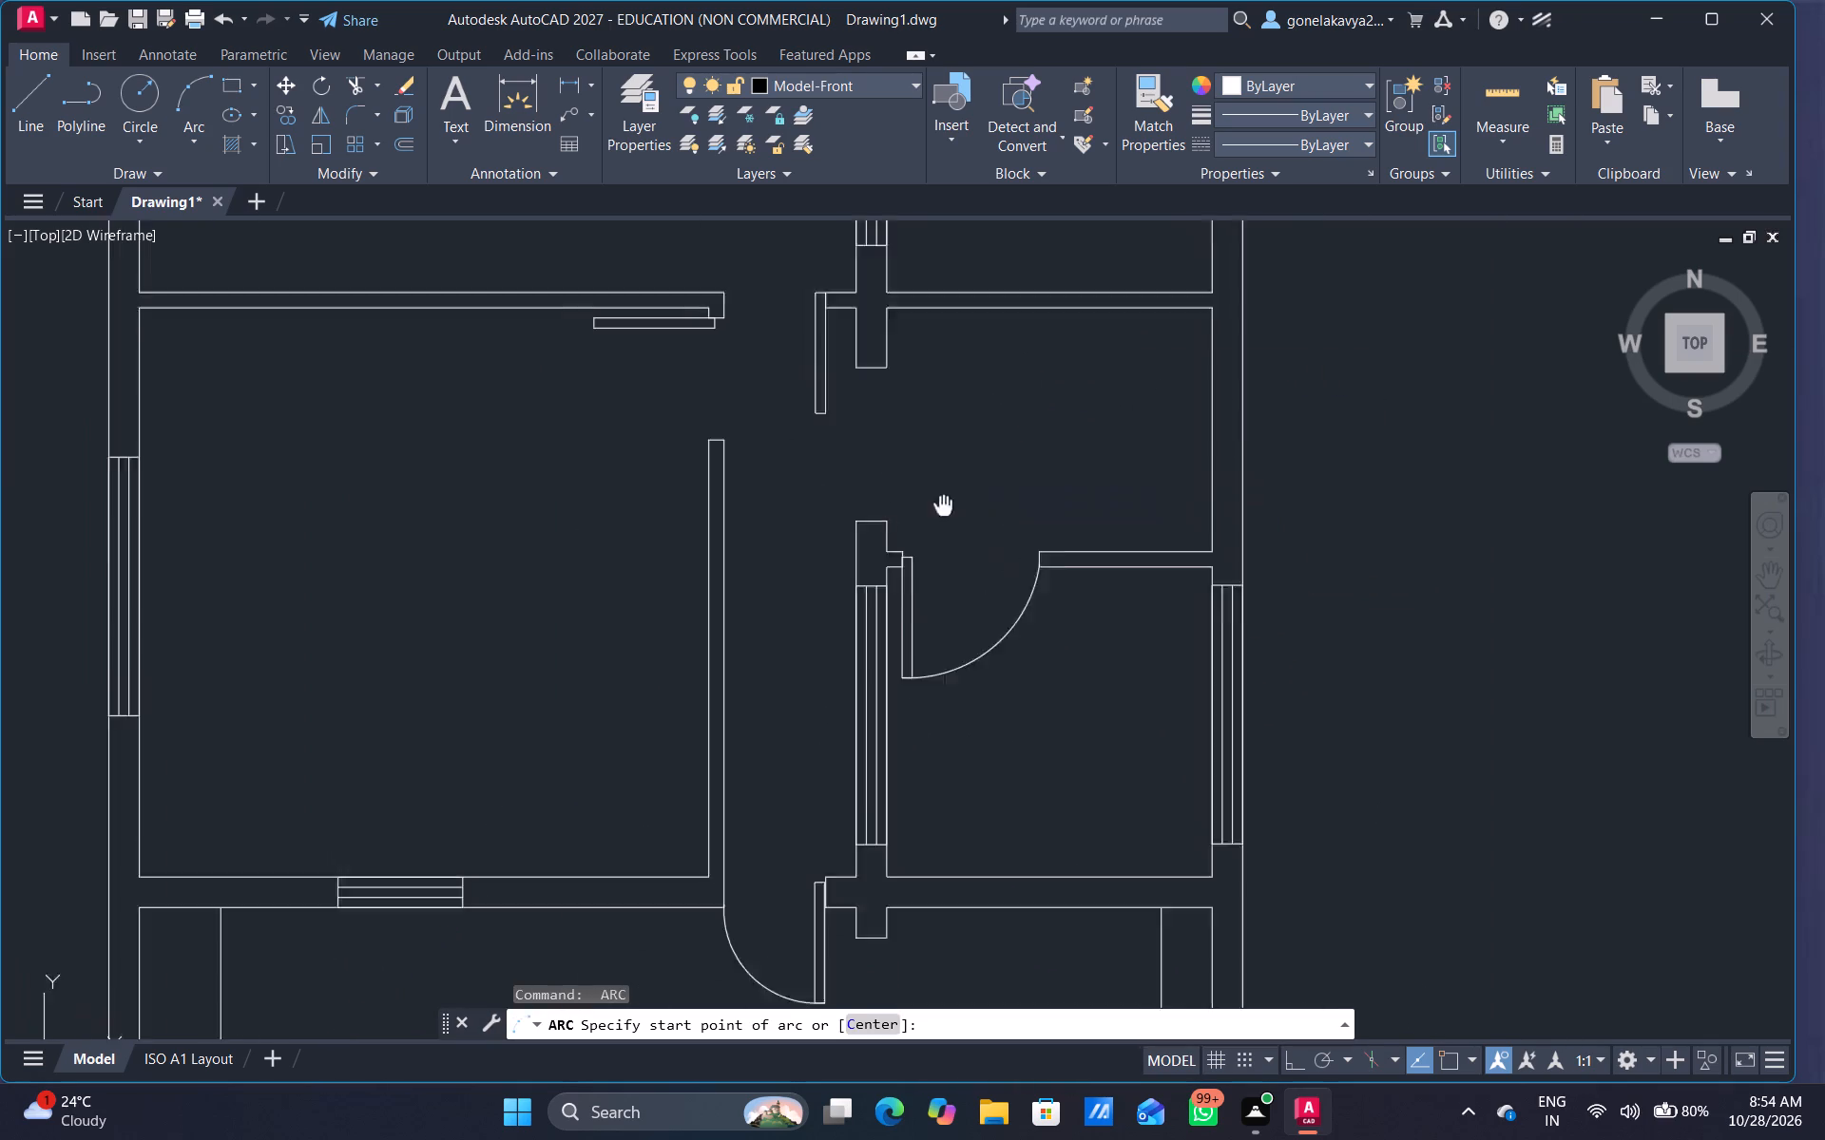
middle_click_drag(956, 530, 1065, 637)
scroll(957, 563, "up", 4)
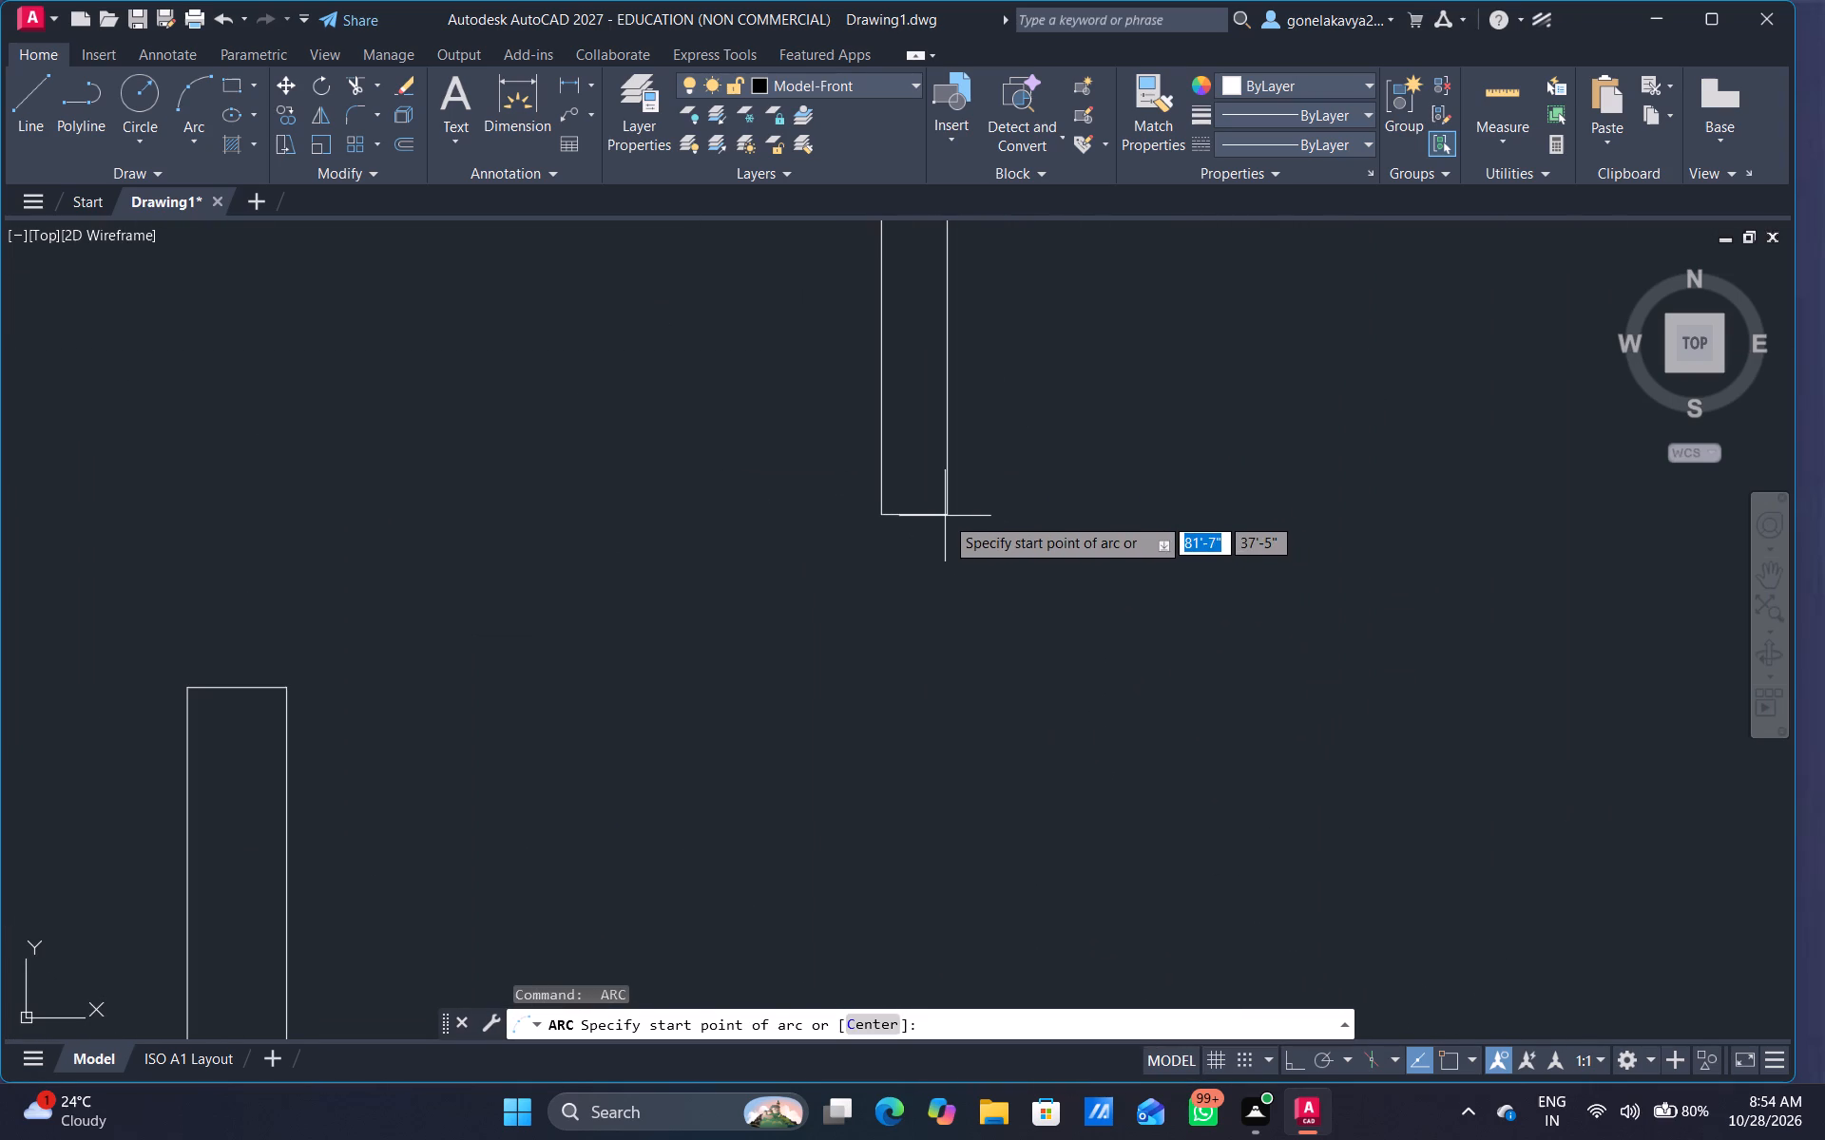
left_click(945, 513)
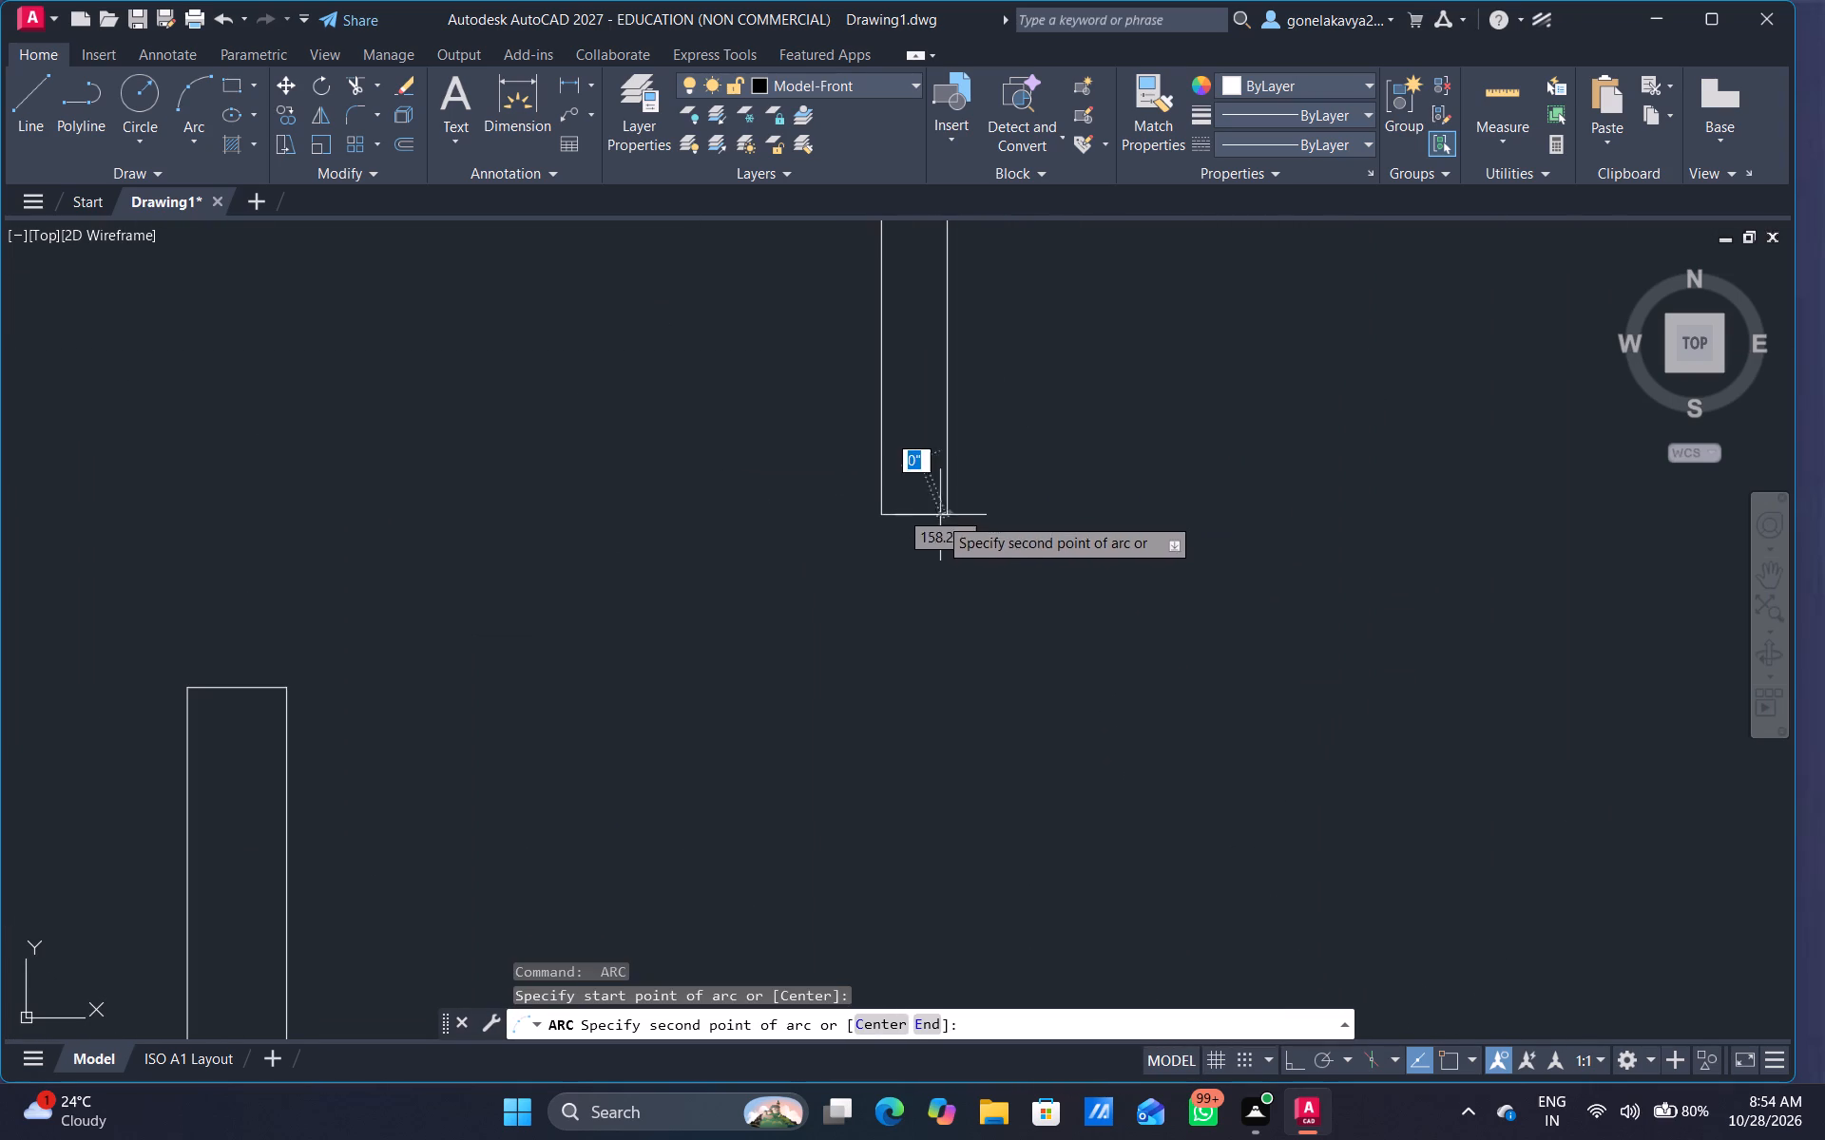
left_click(882, 516)
scroll(718, 375, "down", 3)
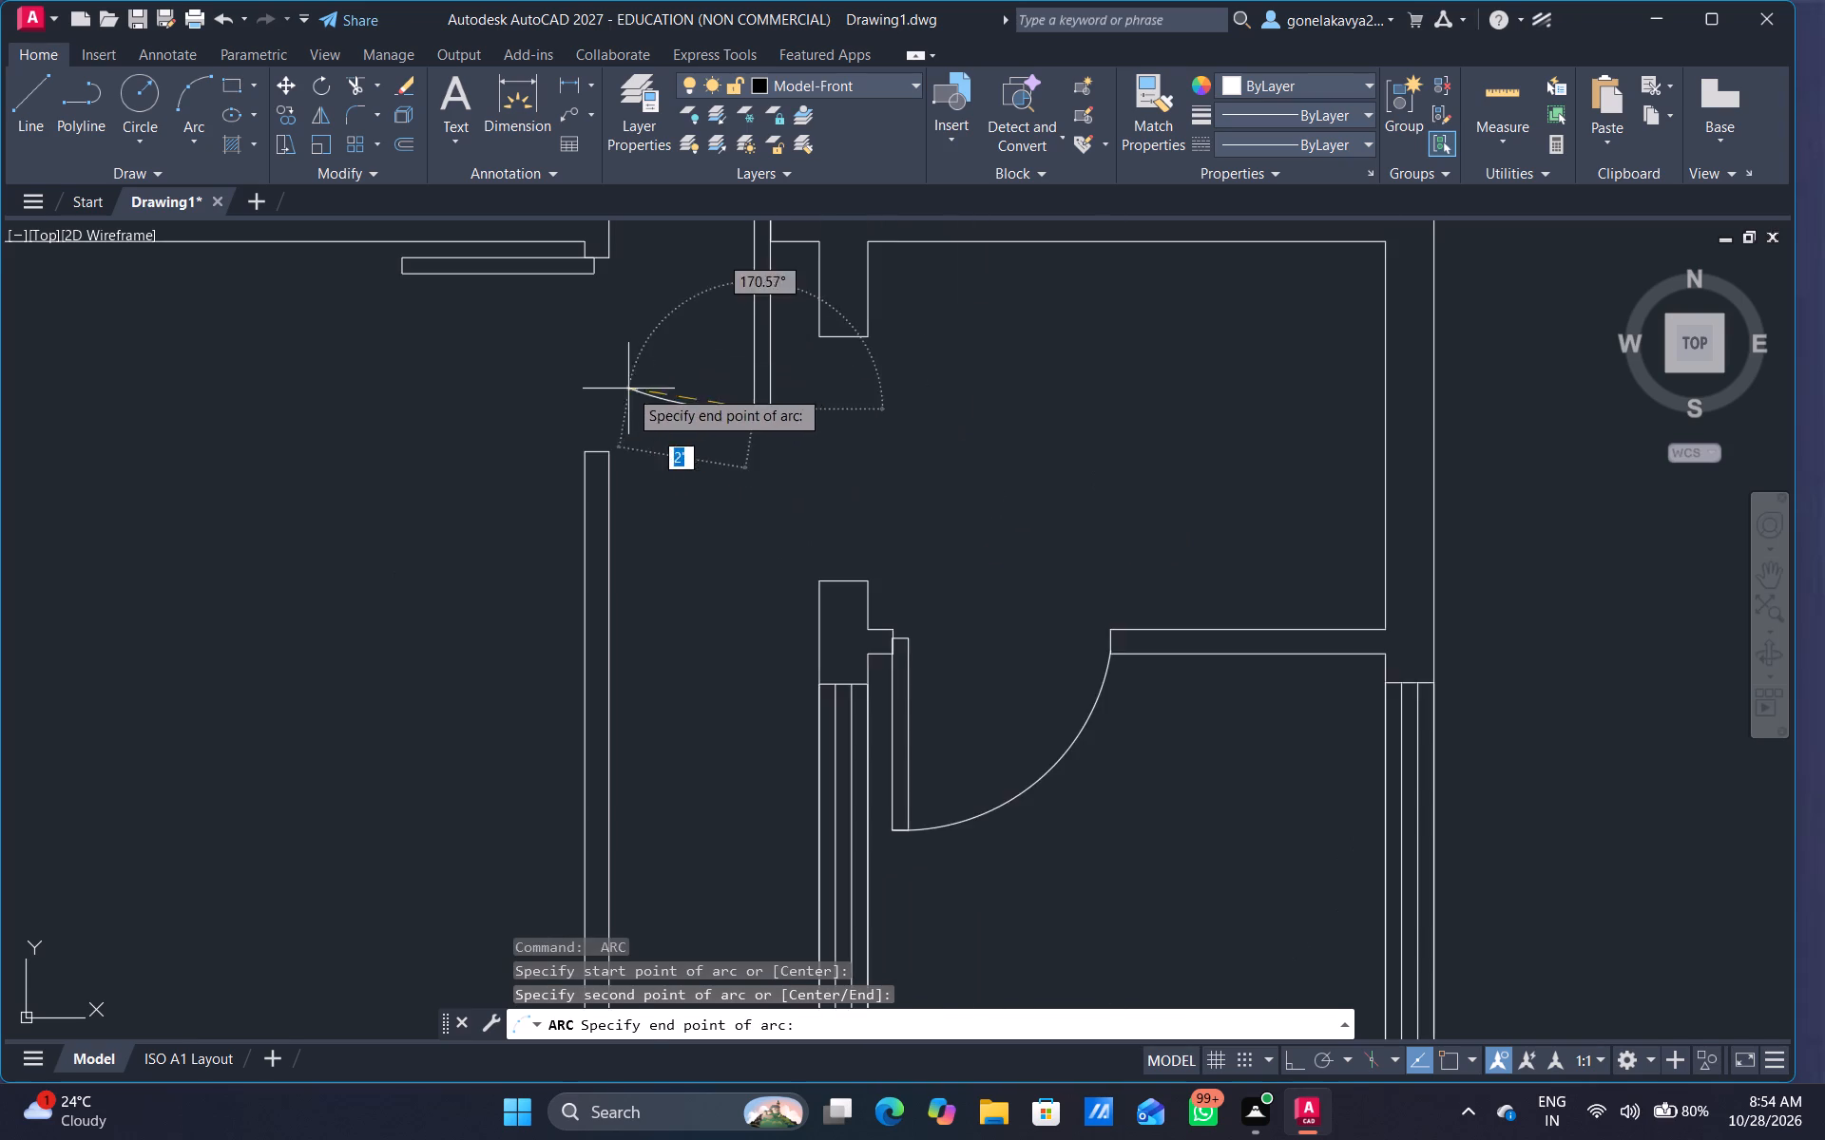
middle_click_drag(628, 389, 962, 694)
scroll(965, 545, "up", 3)
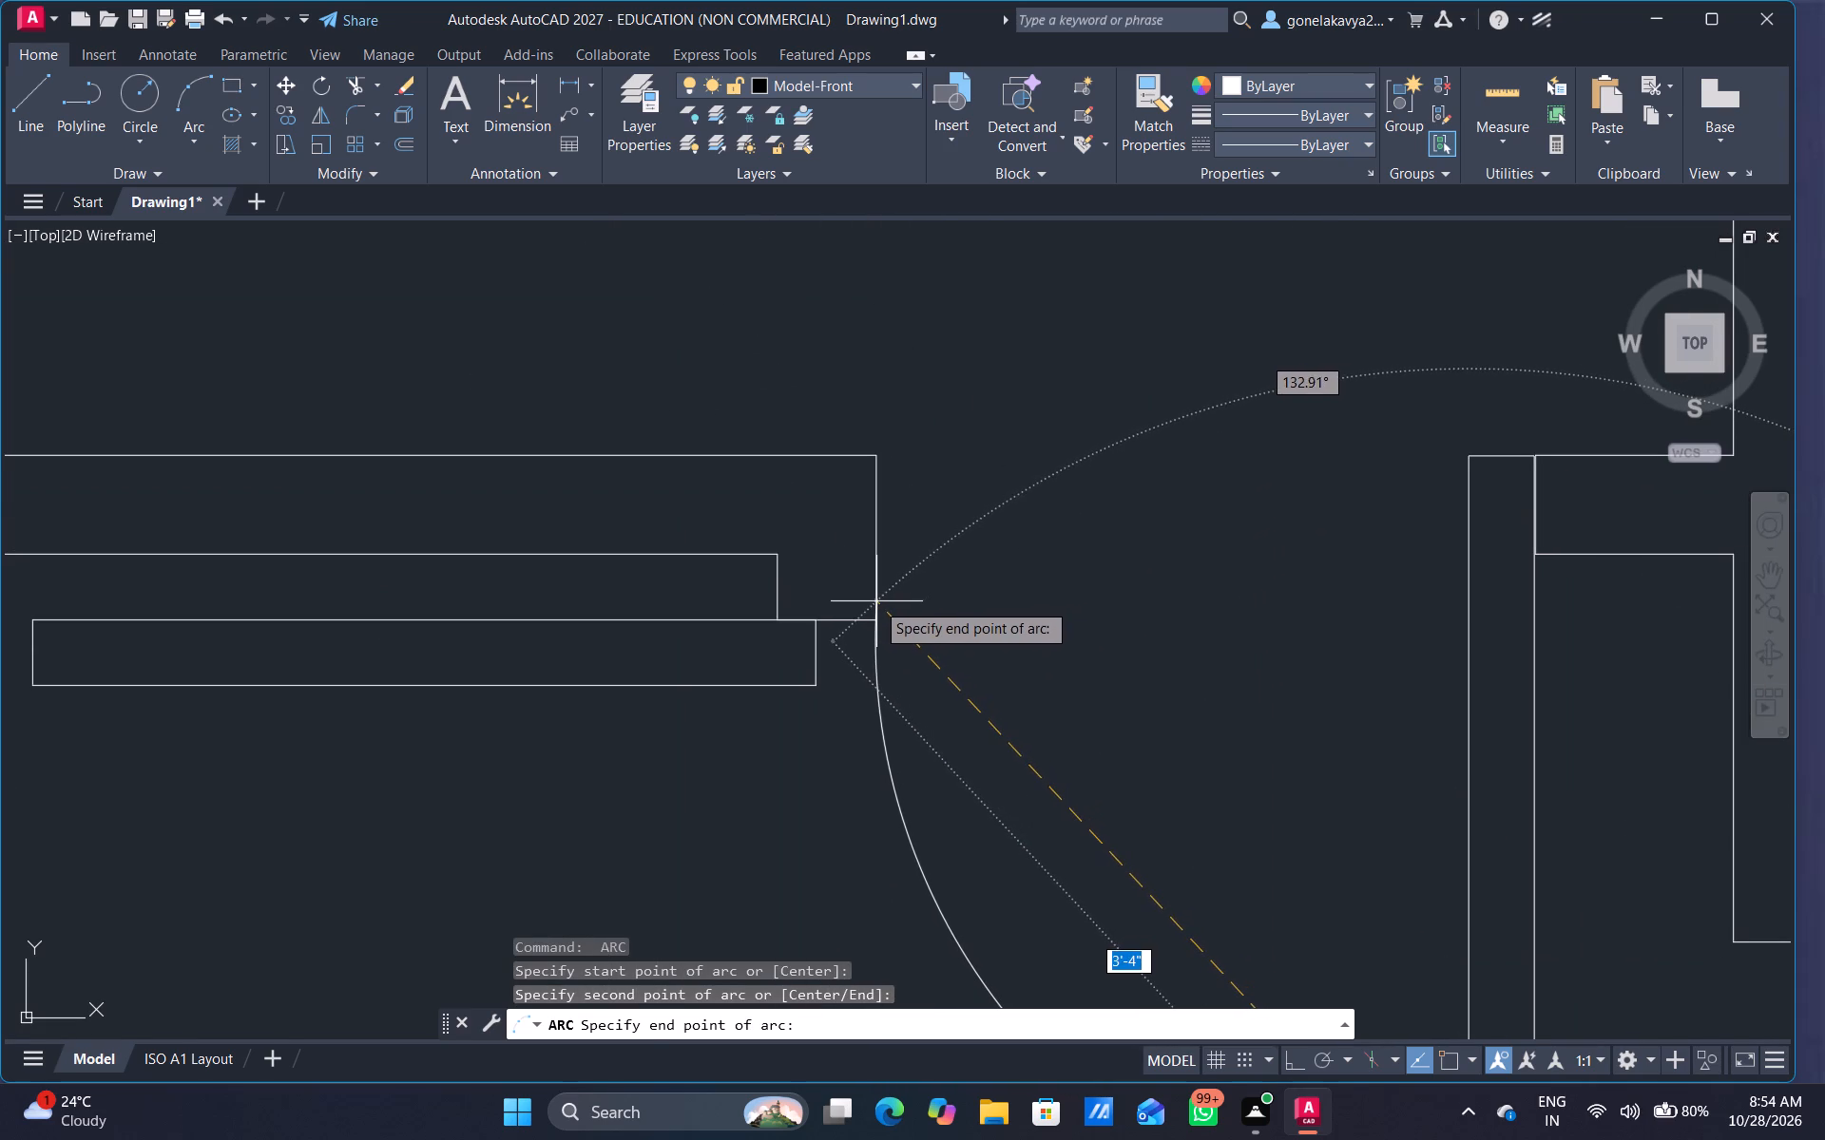
left_click(874, 601)
Draw a three-point swing arc at the smaller plan's southwest room's east opening, from the door rectangle's west end to the south jamb.
key("space")
middle_click_drag(440, 748, 984, 768)
scroll(452, 760, "down", 1)
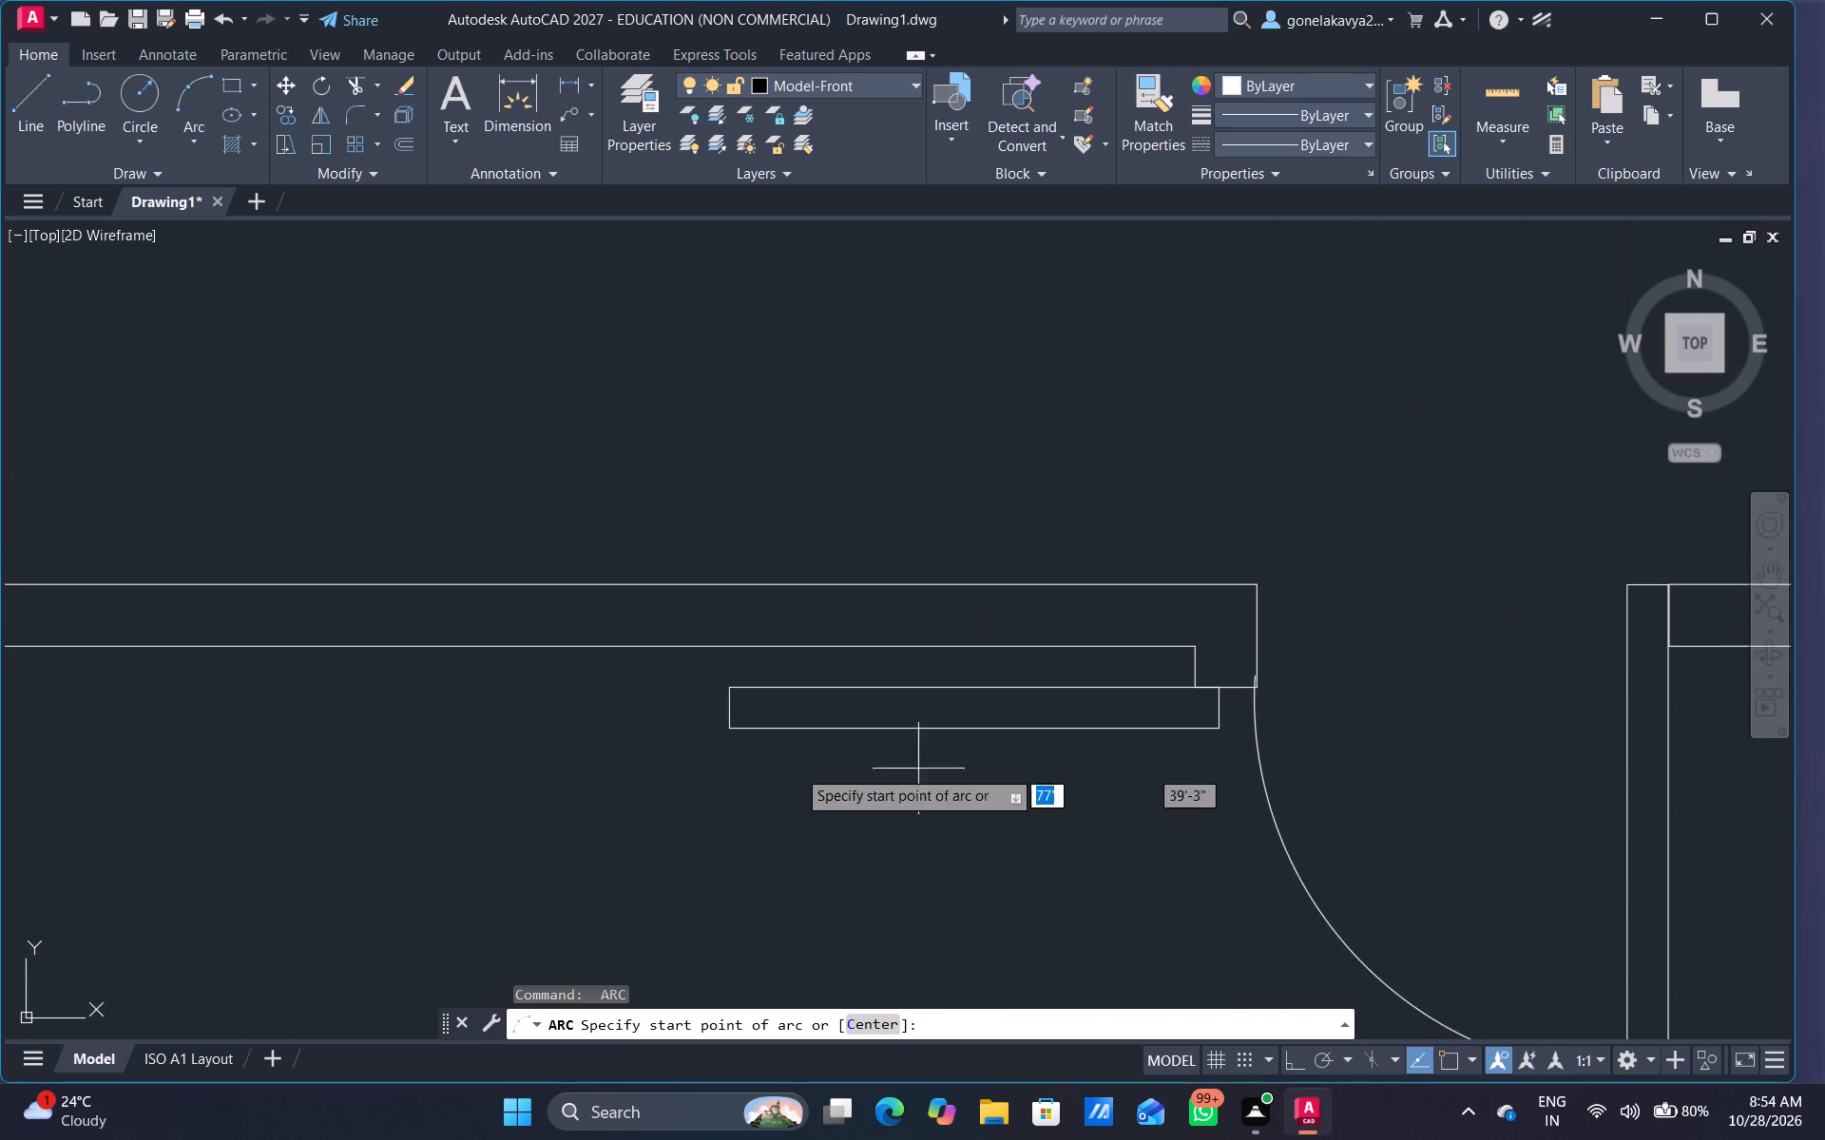
scroll(719, 718, "up", 3)
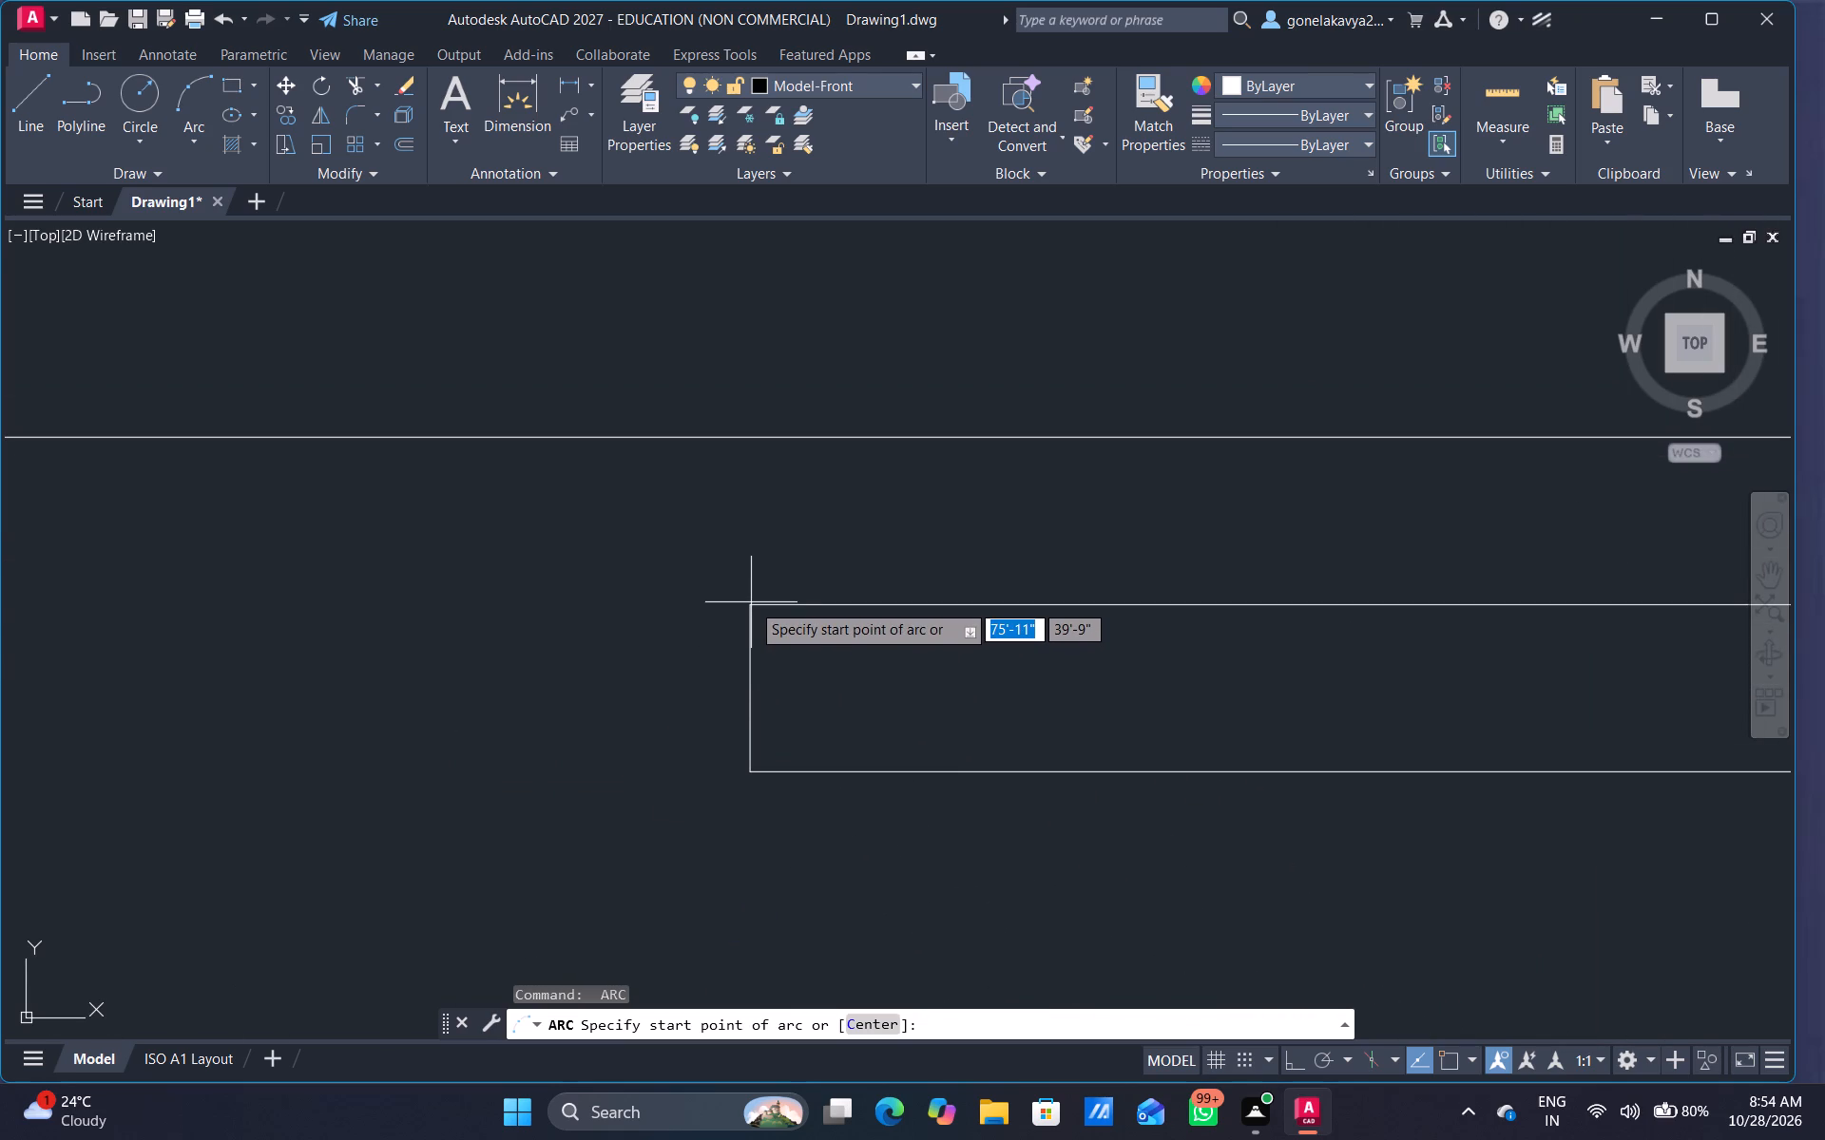
left_click(751, 606)
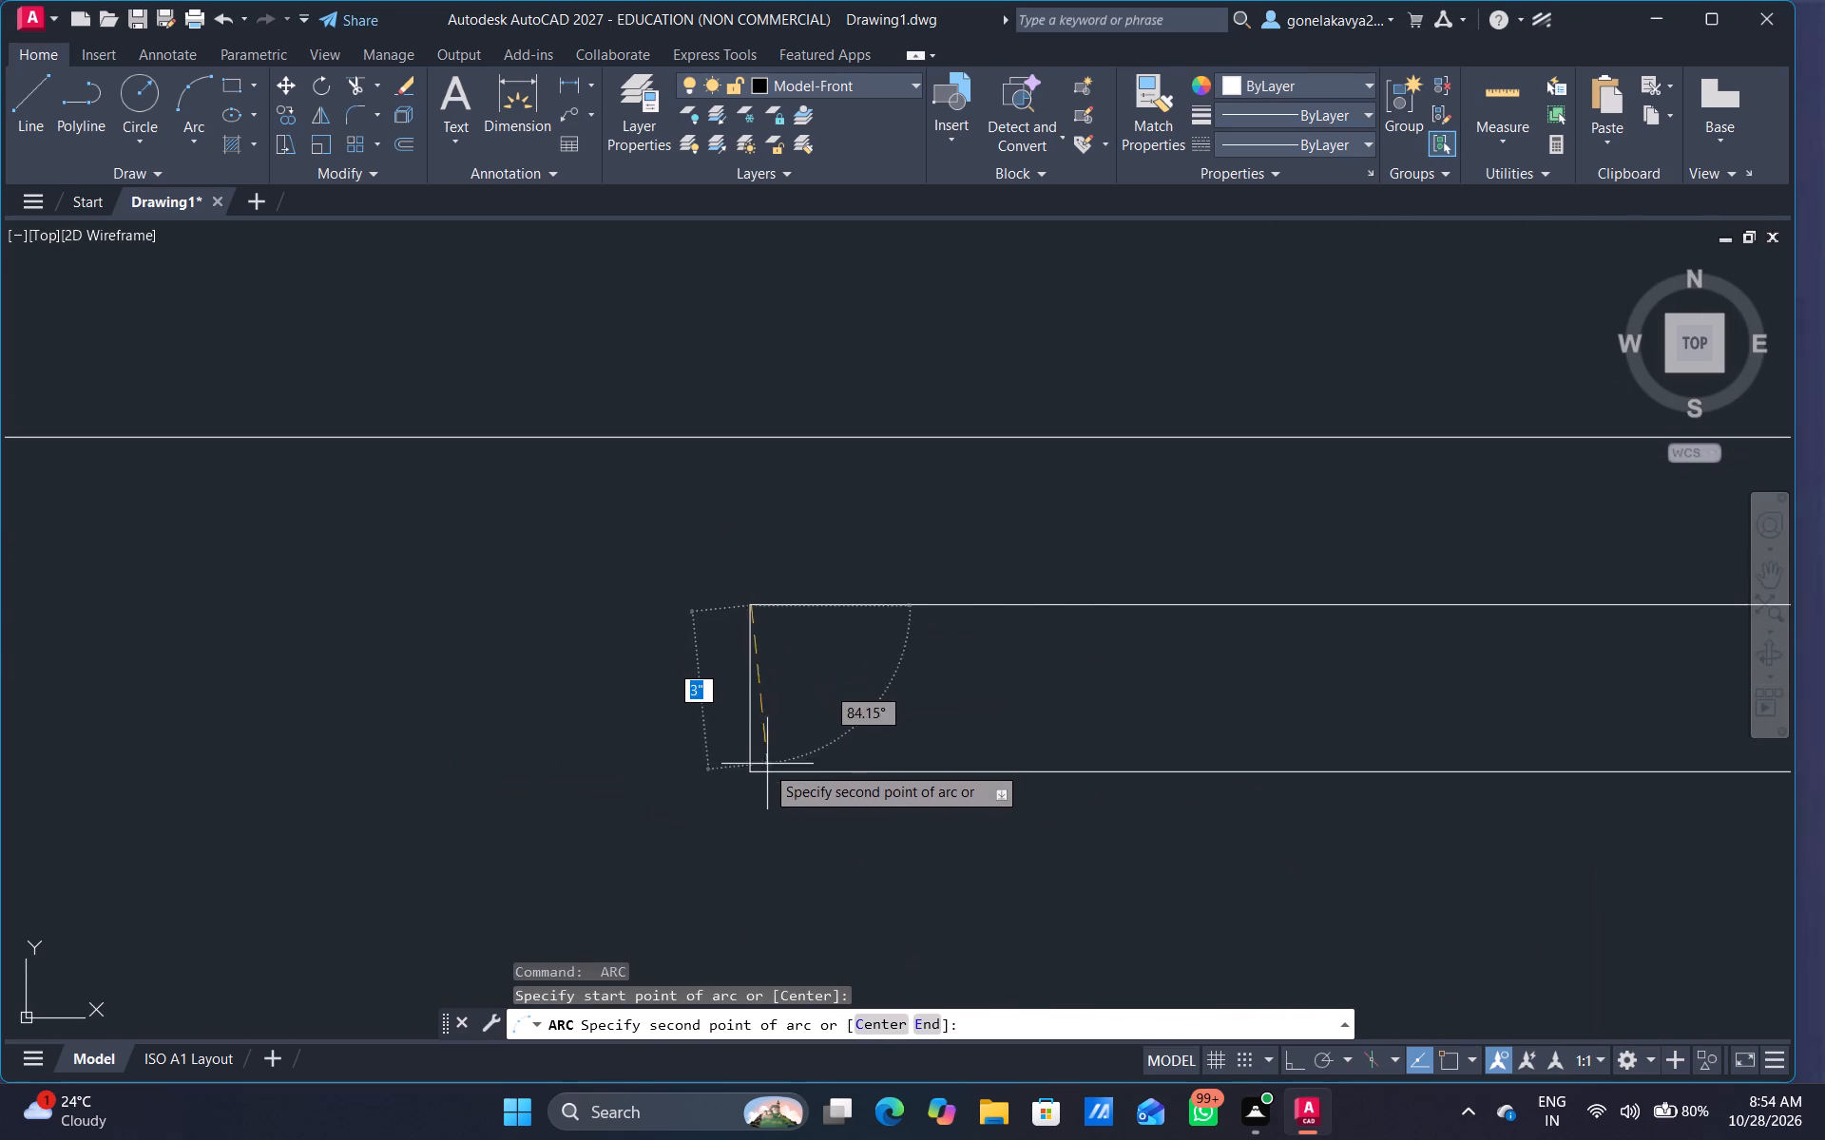
left_click(749, 770)
scroll(808, 860, "down", 3)
middle_click_drag(995, 921, 868, 533)
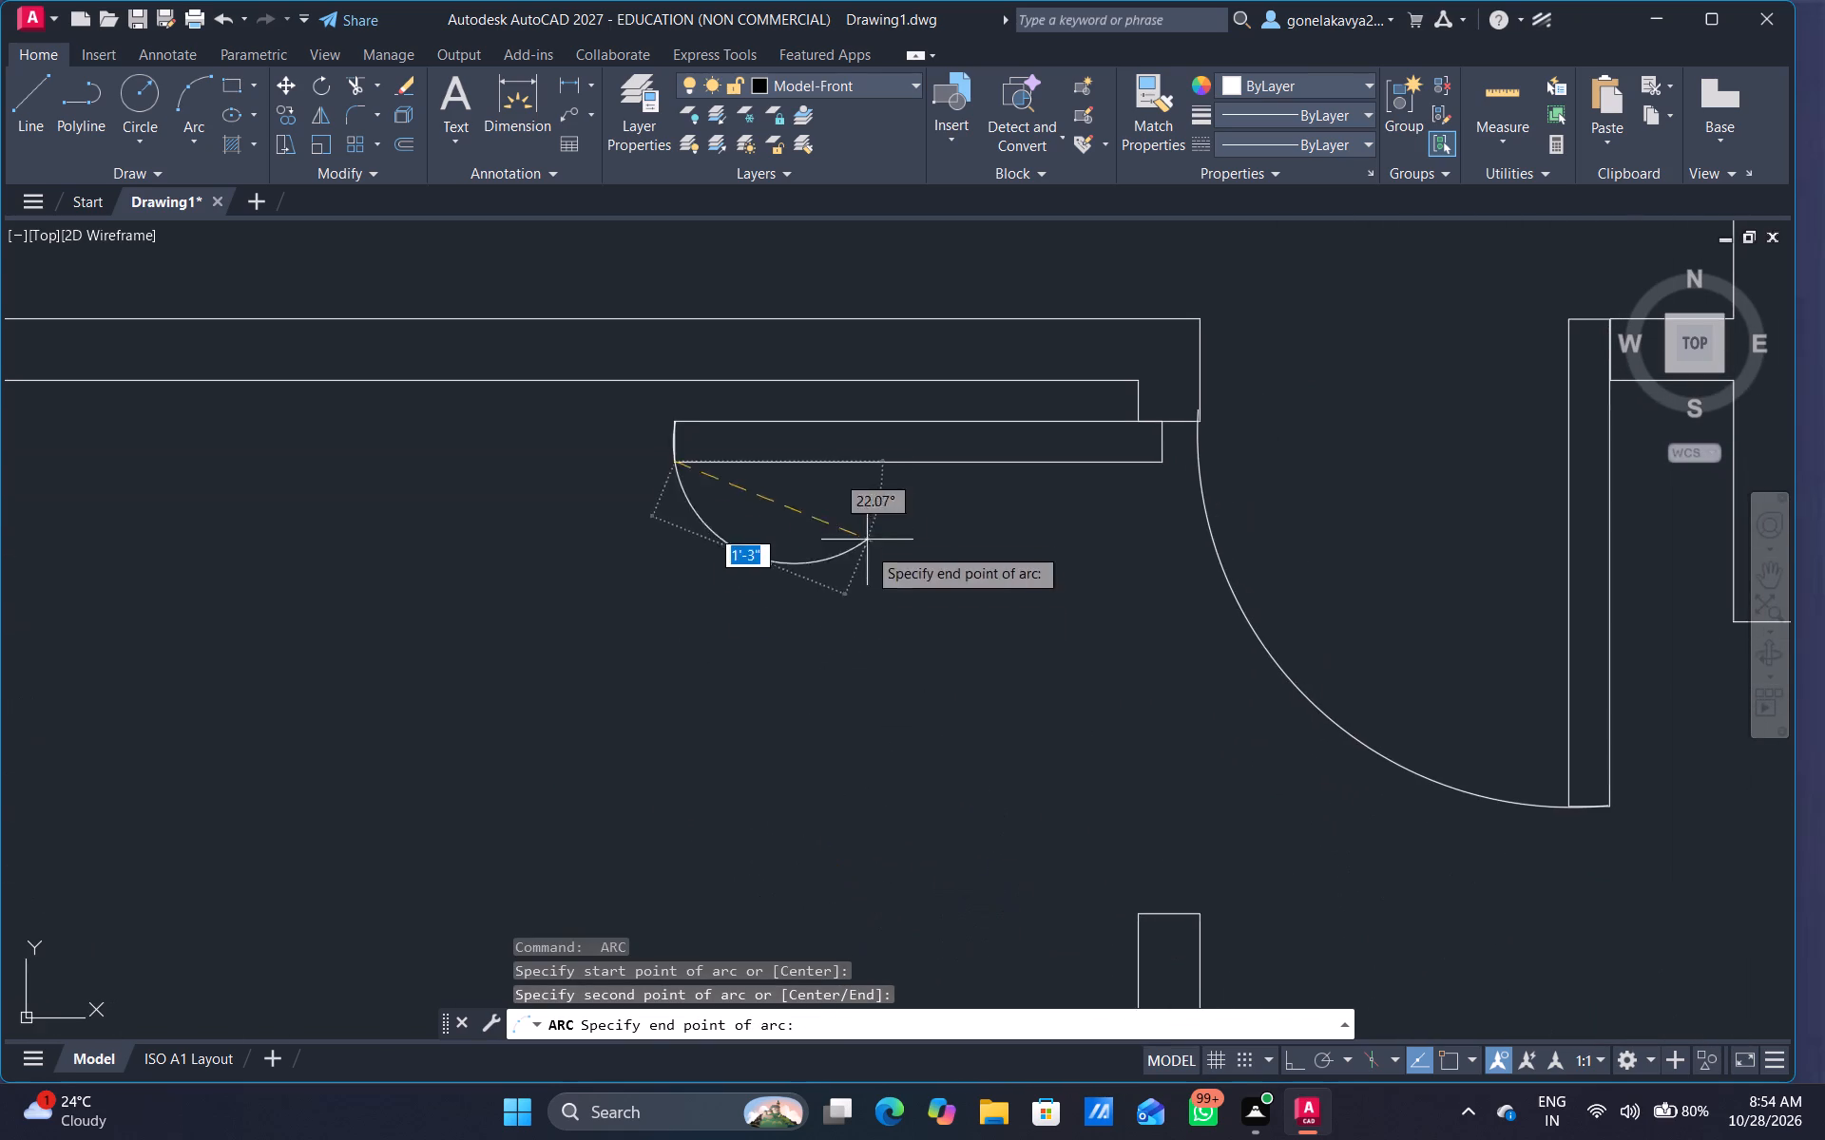
scroll(1152, 932, "up", 2)
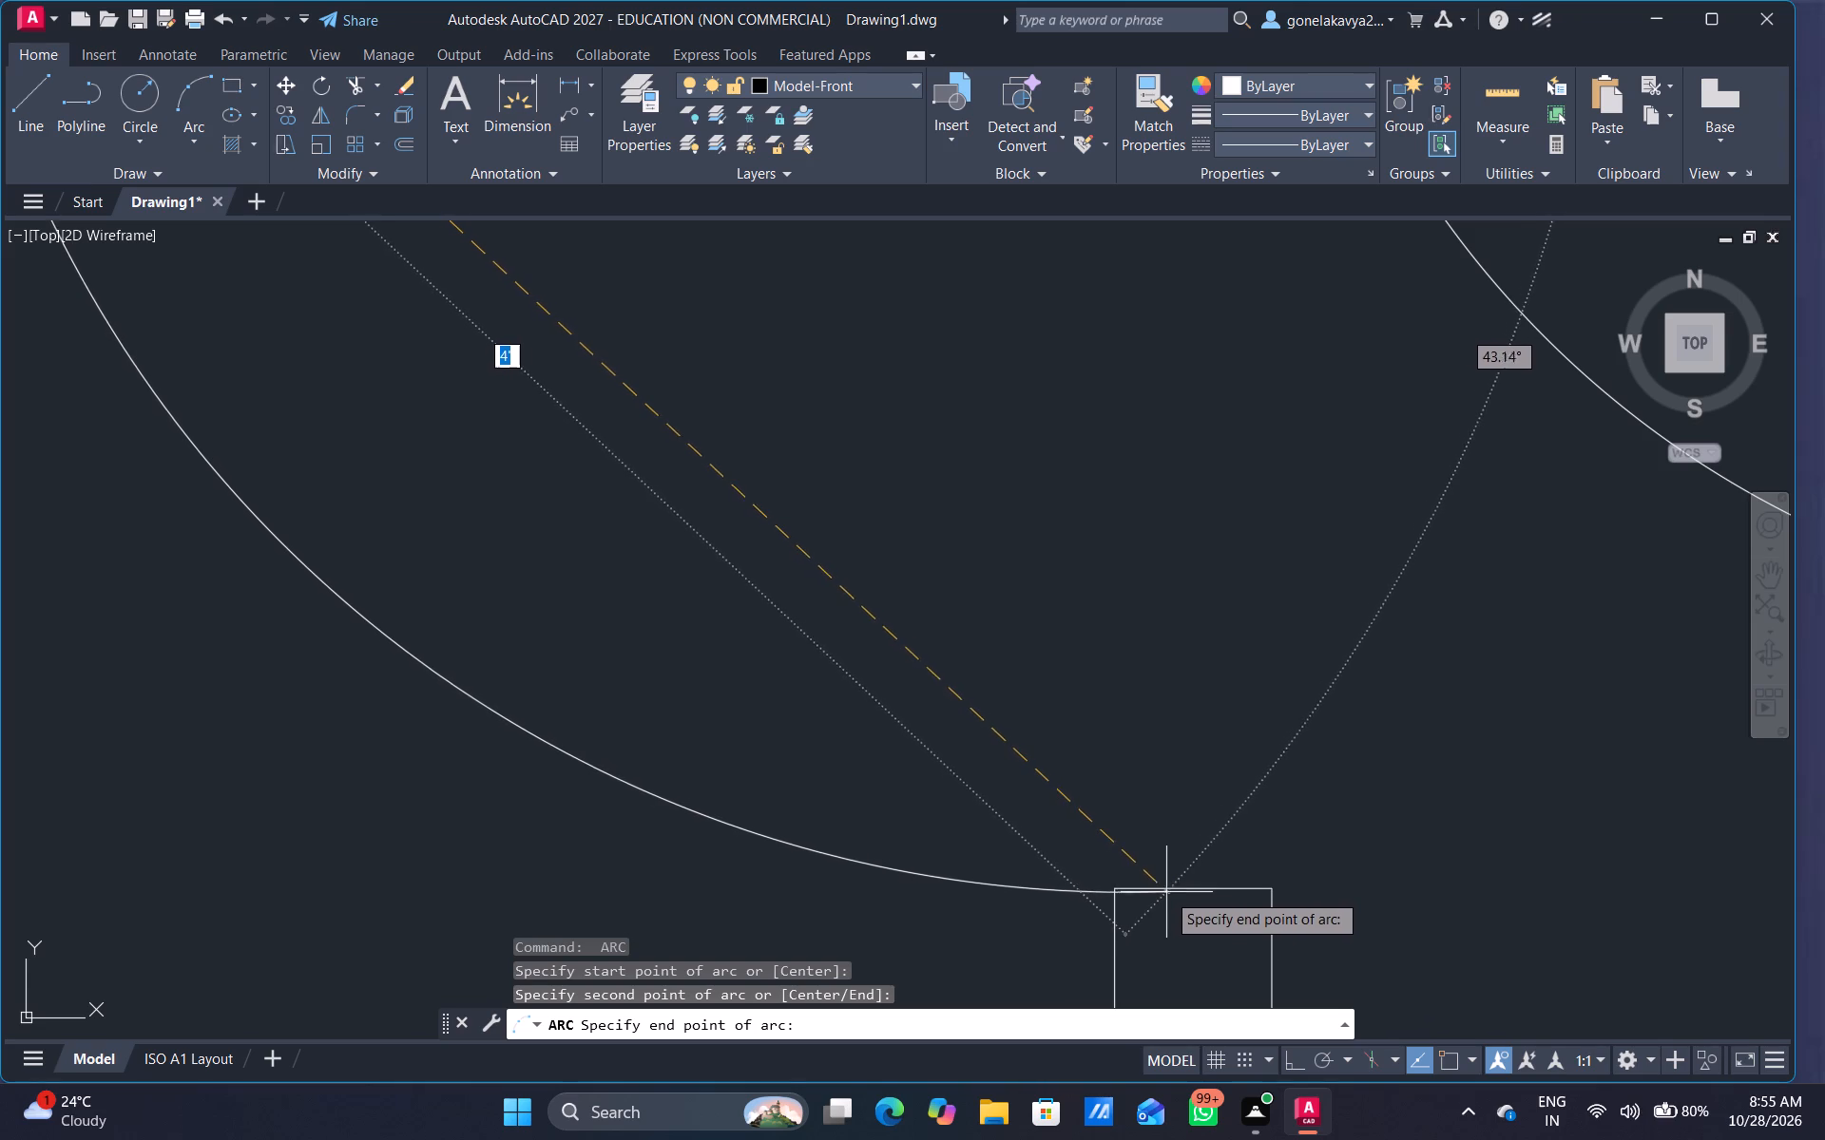
left_click(1167, 888)
Draw a three-point swing arc at the smaller plan's east-middle room's west opening, from the door rectangle's east end to the south jamb.
key("space")
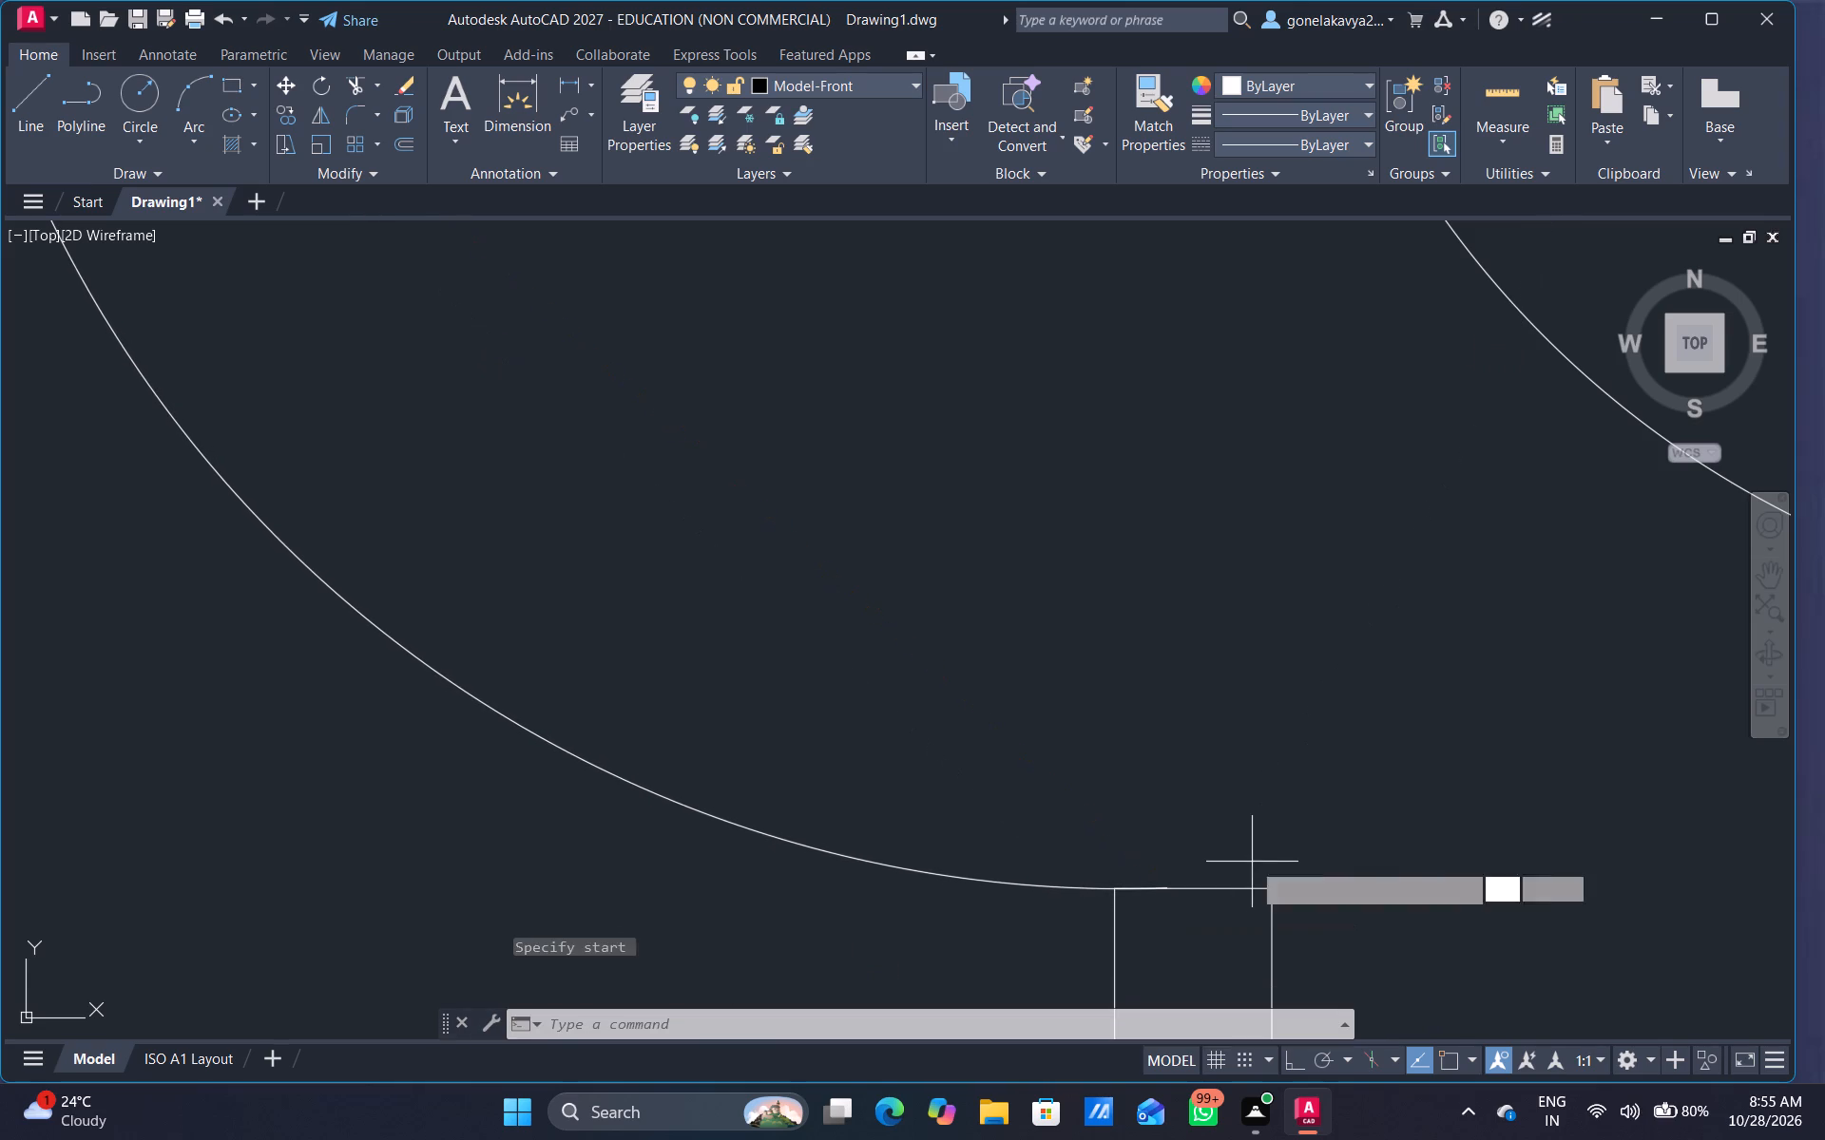
scroll(1327, 739, "down", 5)
middle_click_drag(1349, 598, 703, 1040)
scroll(868, 686, "up", 2)
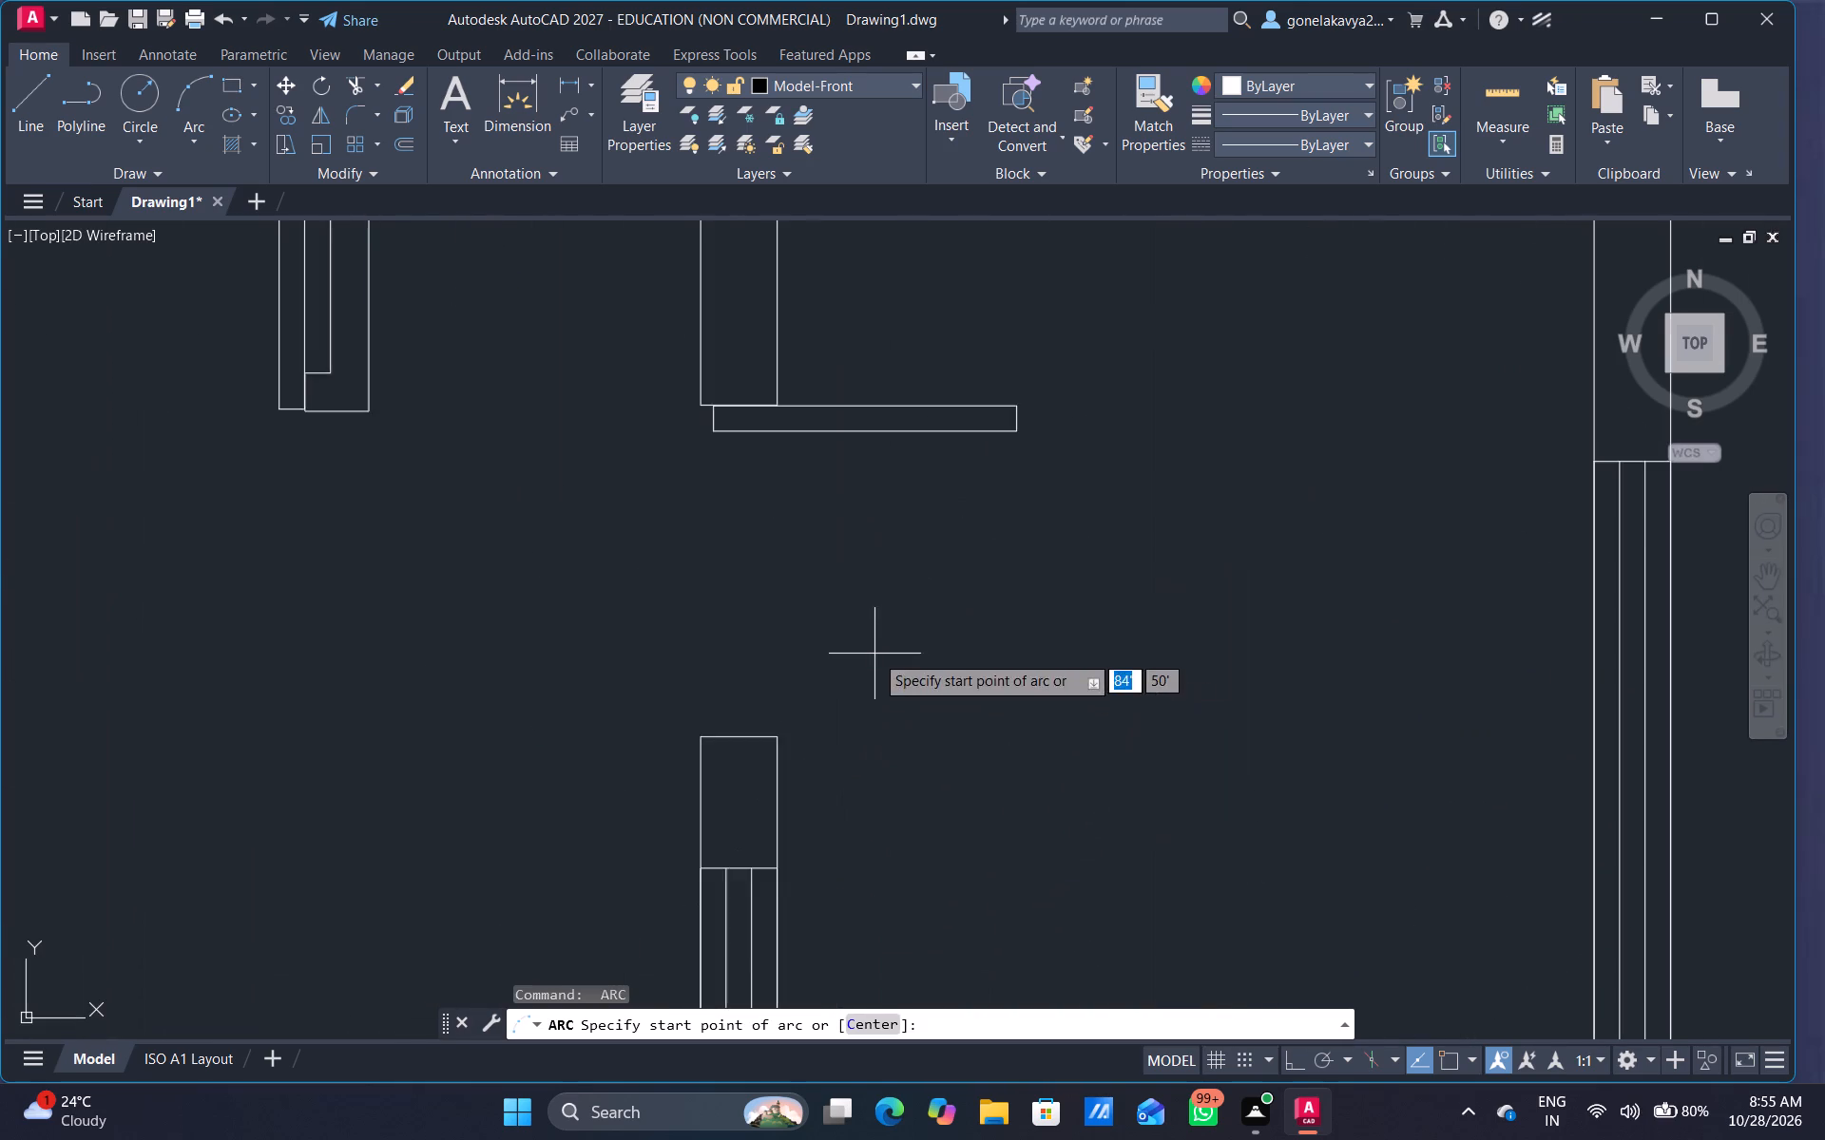
middle_click_drag(874, 654, 870, 790)
scroll(947, 674, "up", 2)
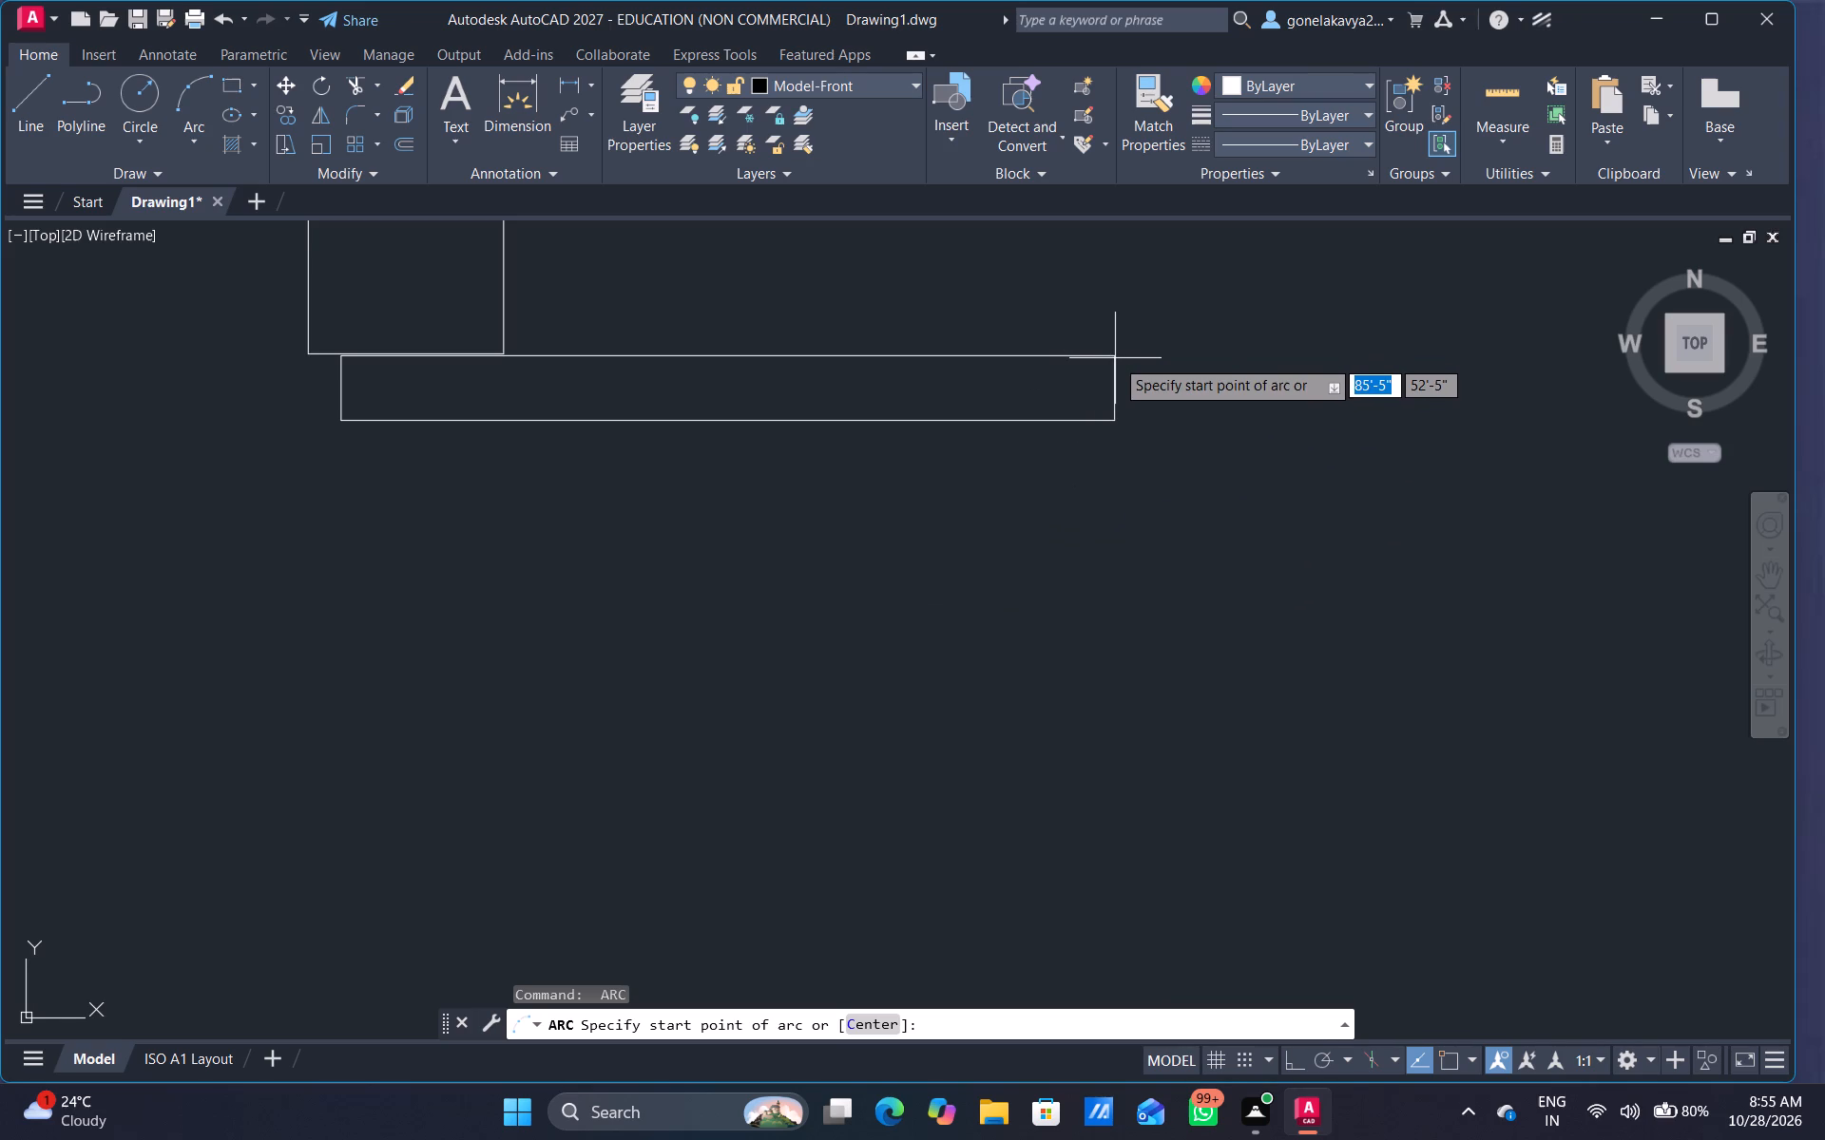
left_click(1112, 356)
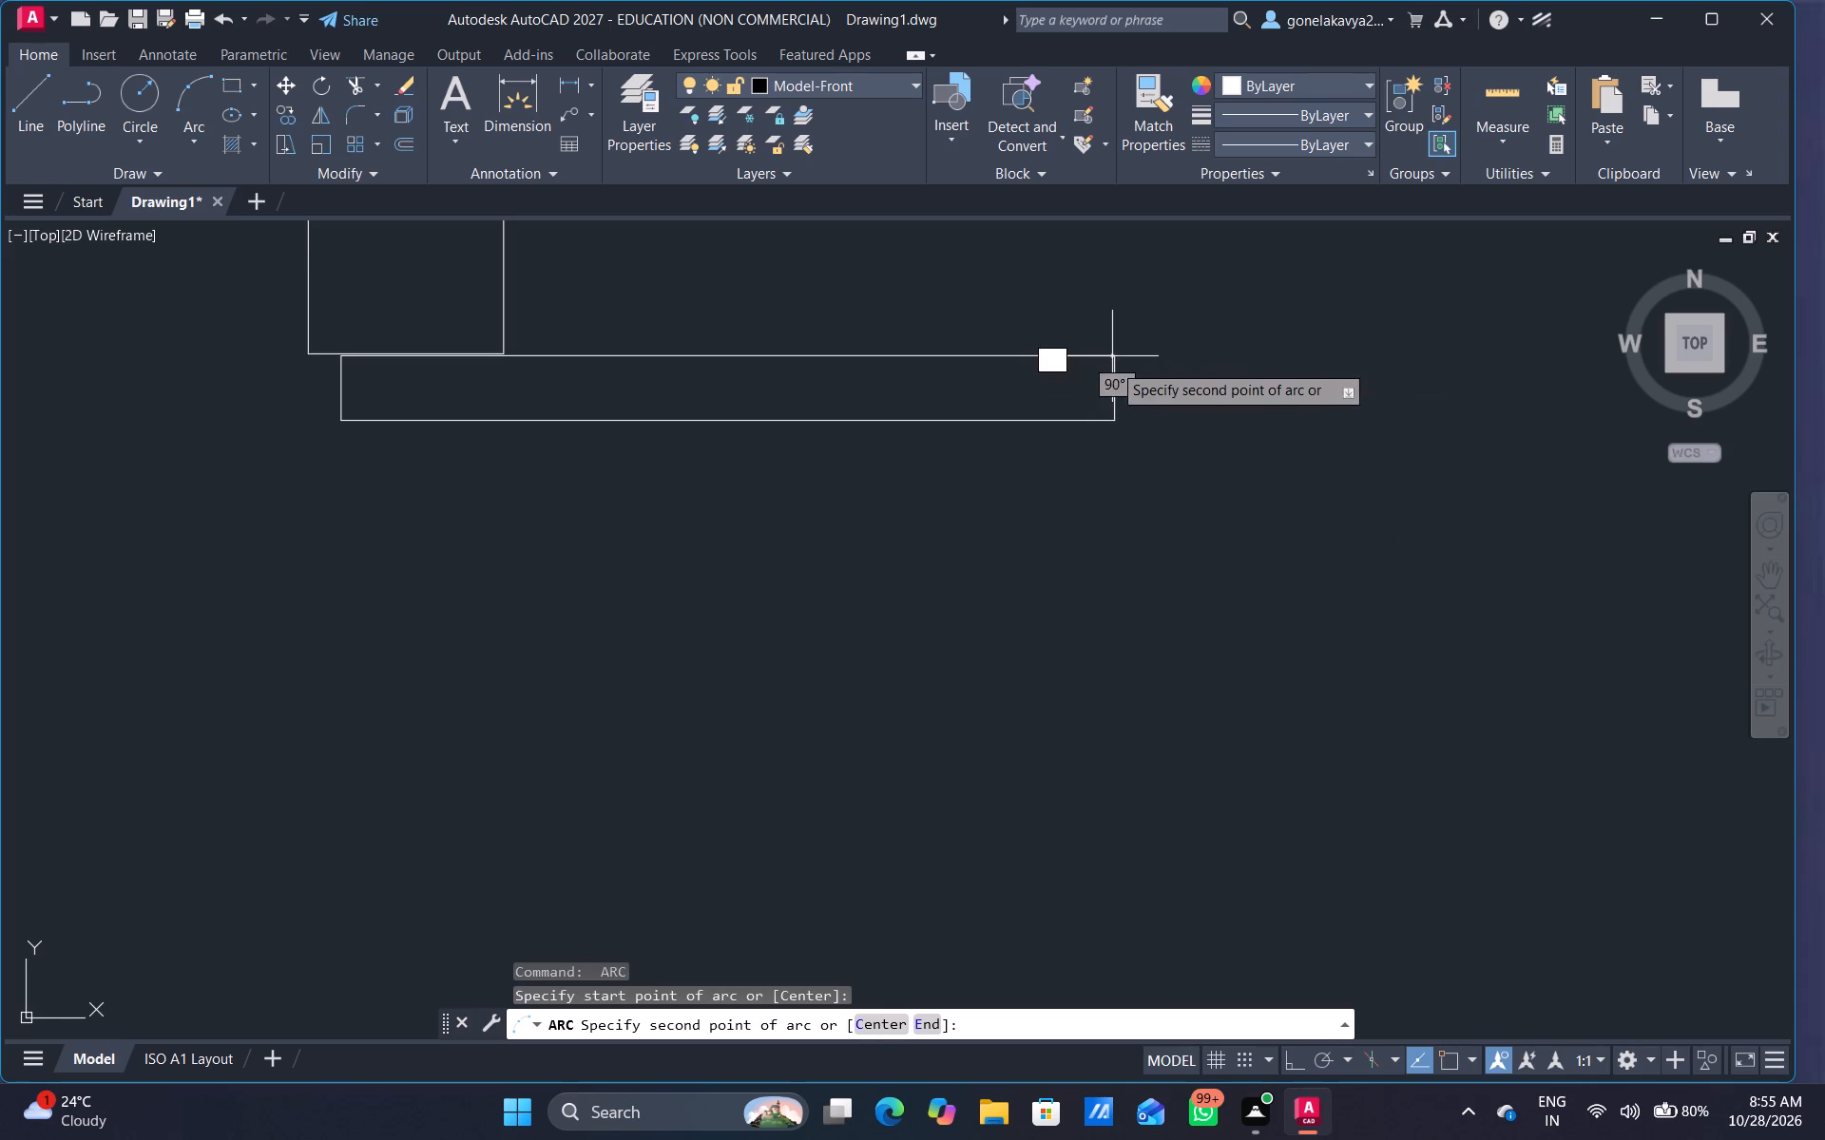
left_click_drag(1113, 422, 1113, 436)
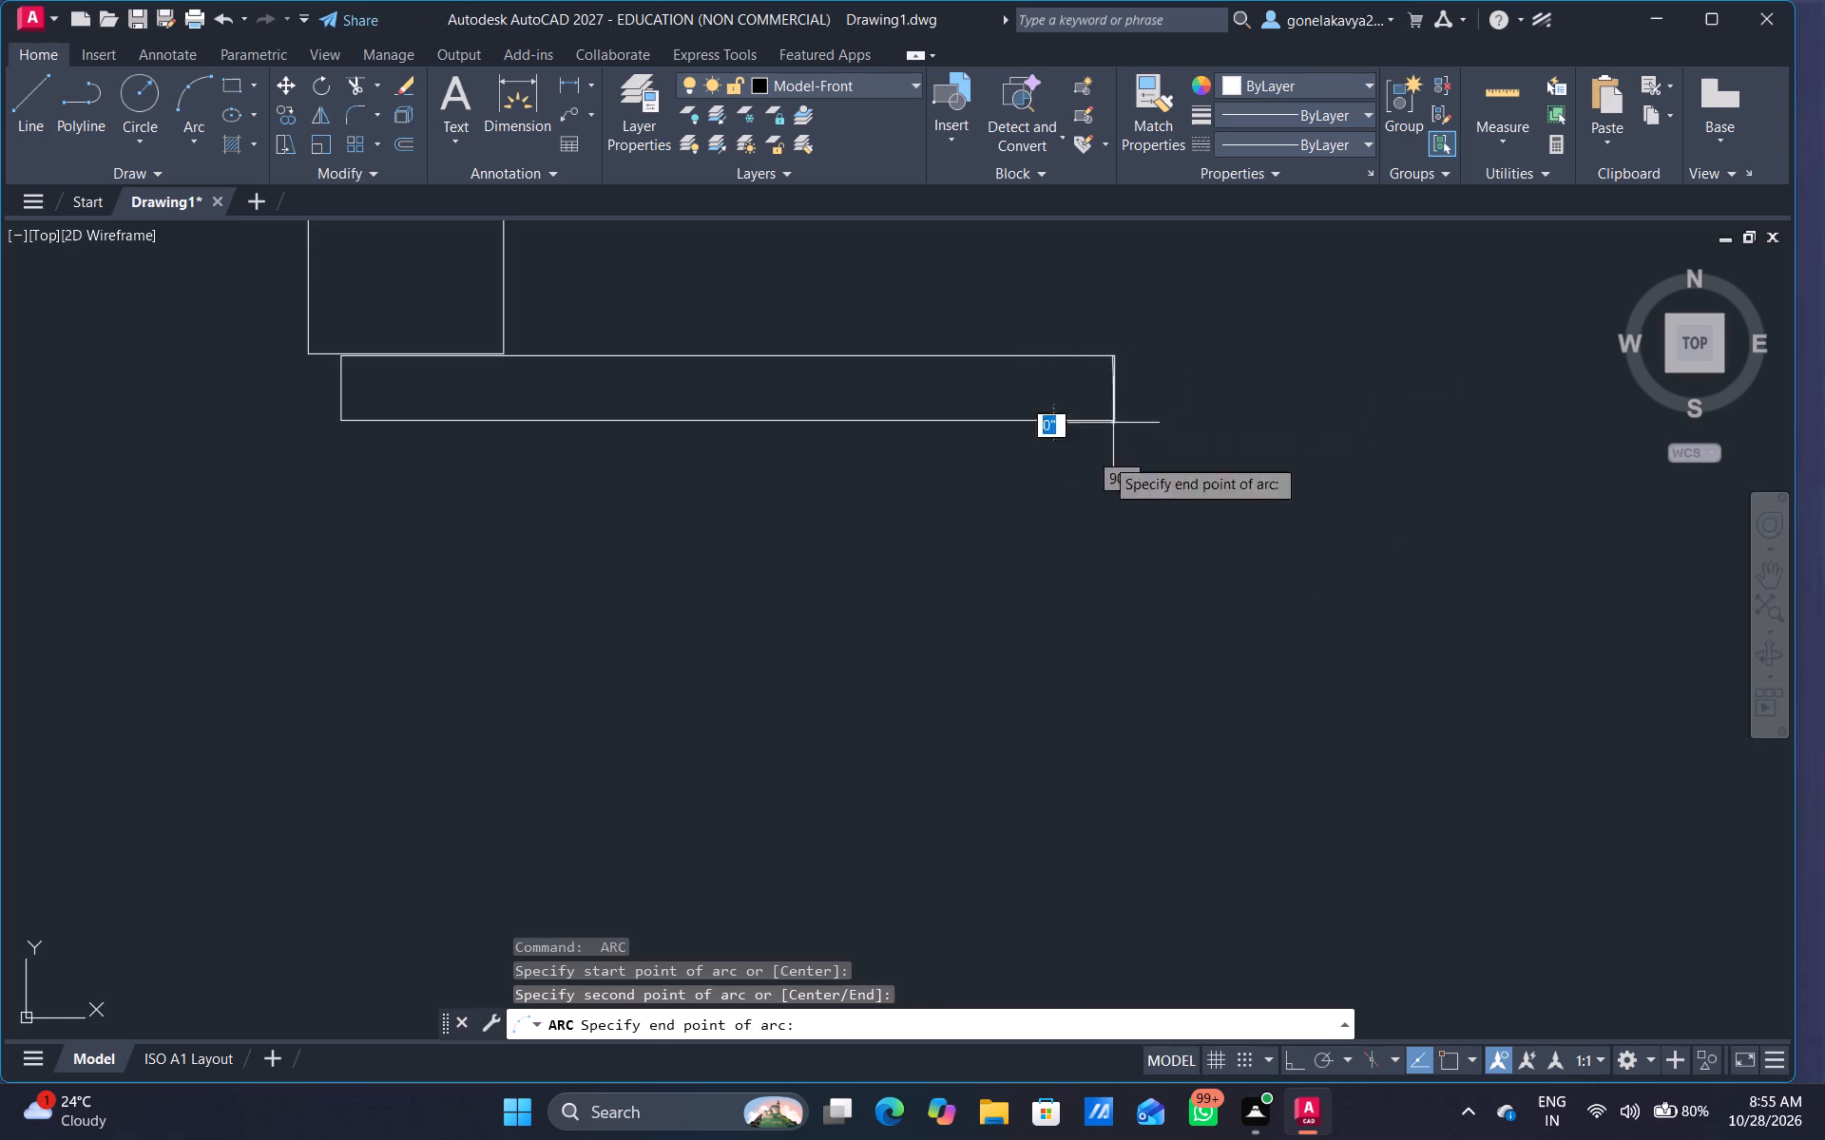
scroll(485, 875, "down", 2)
middle_click_drag(485, 875, 622, 620)
scroll(604, 760, "up", 3)
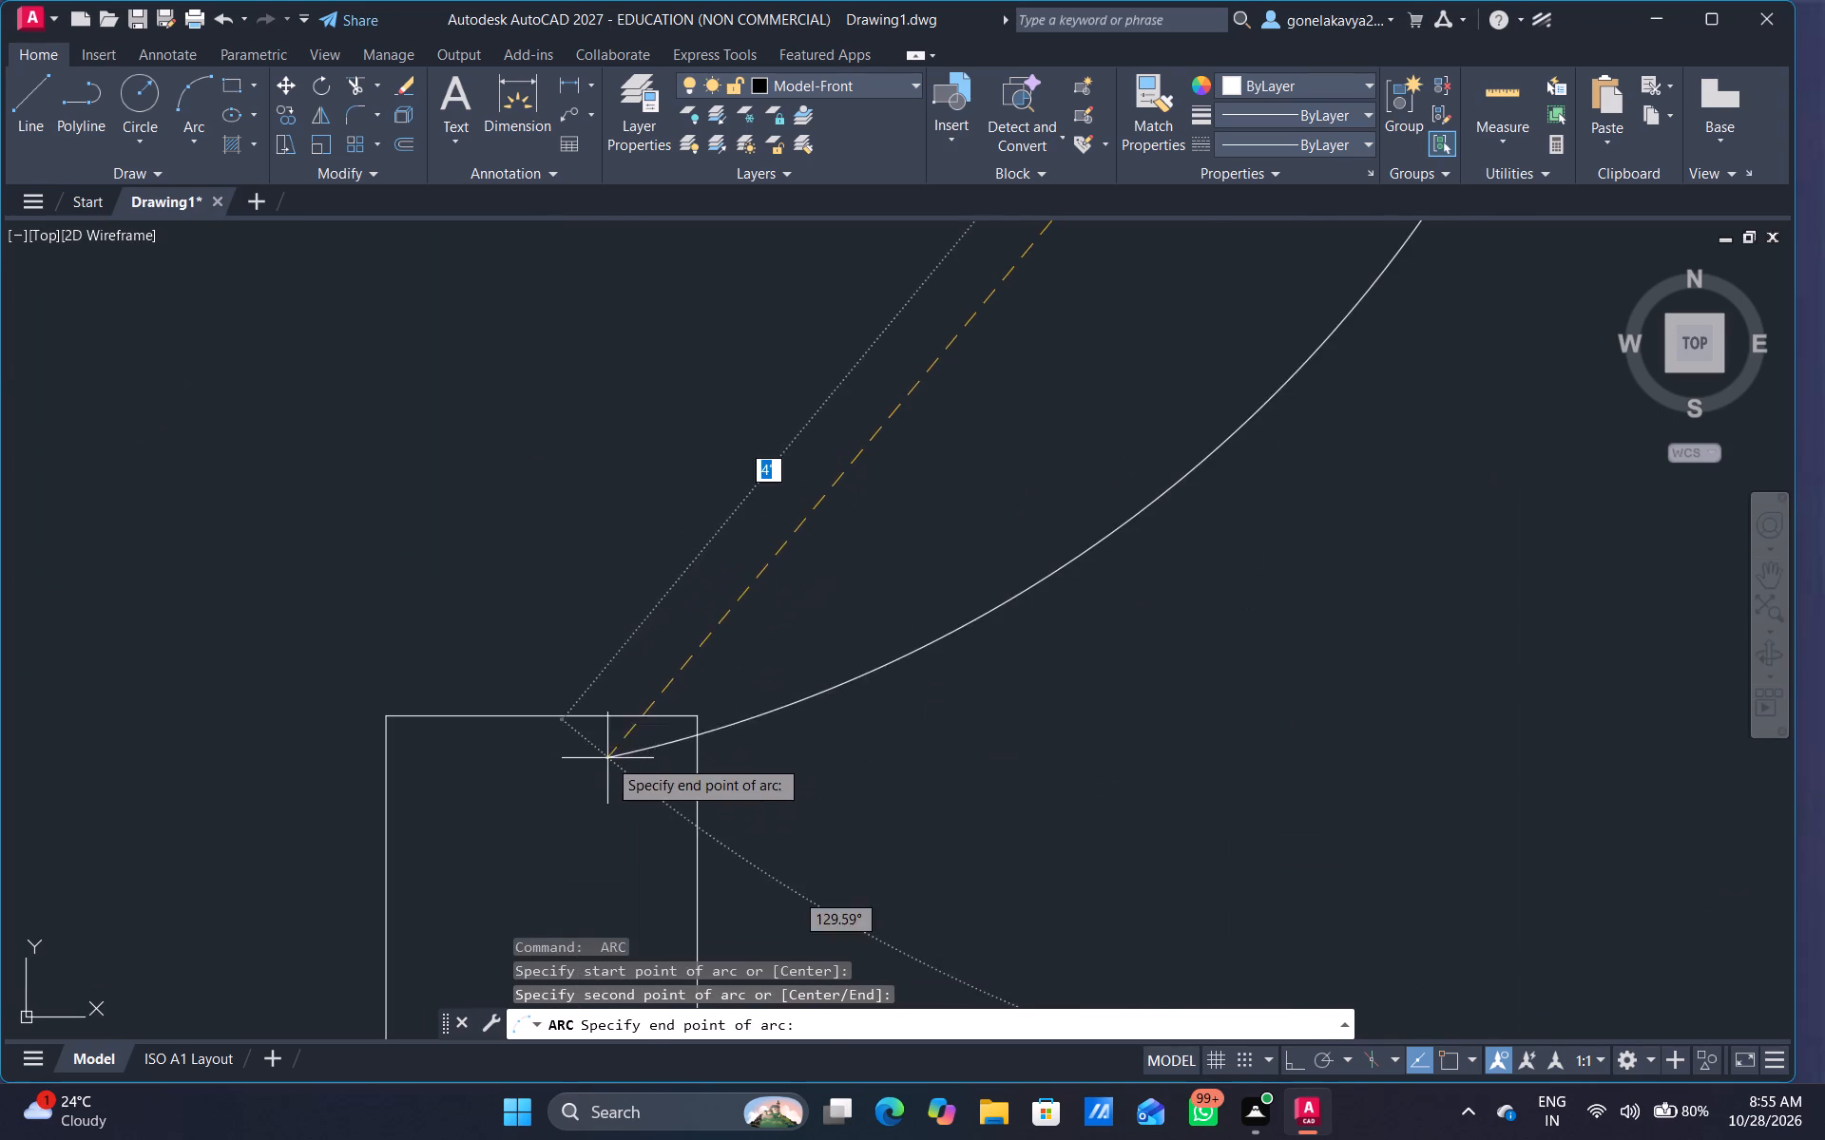
left_click(696, 717)
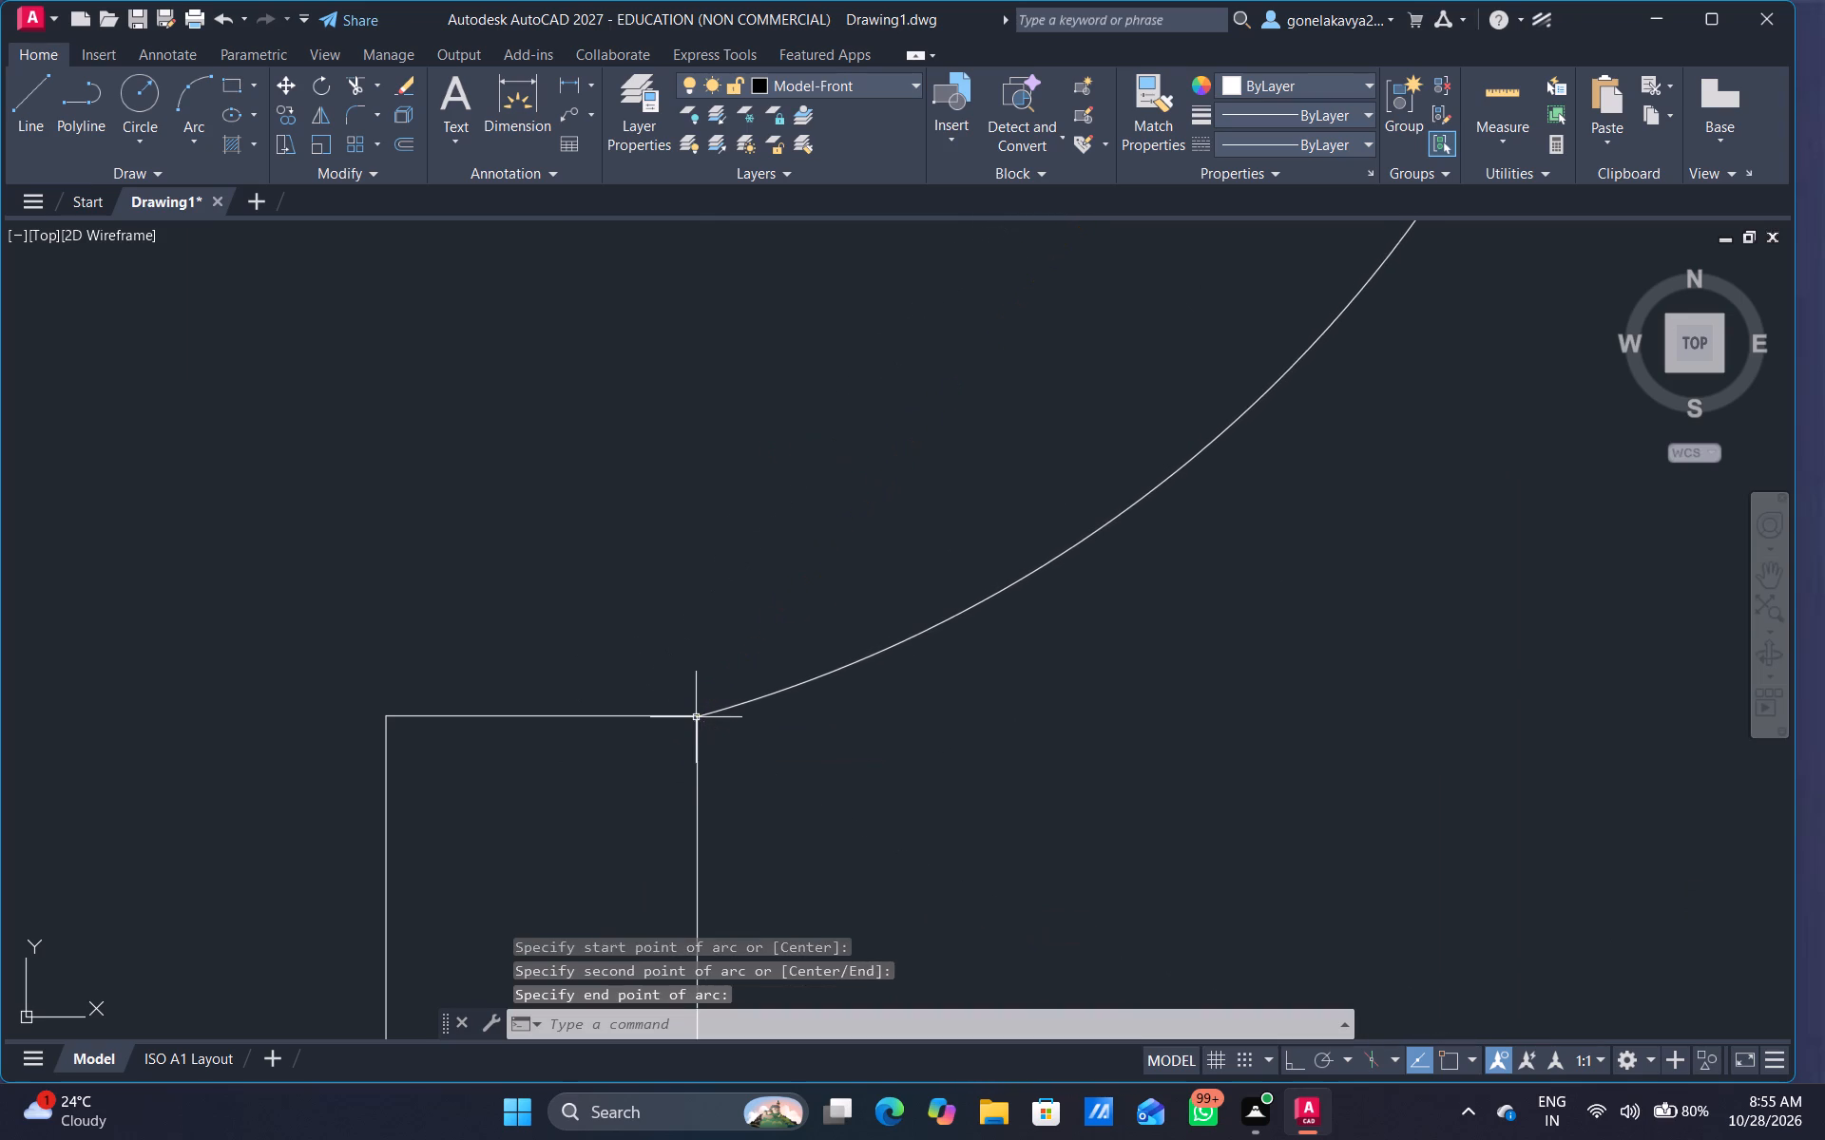
Draw a three-point swing arc at the smaller plan's northwest room's south opening, from the door rectangle's north end to the west jamb.
scroll(785, 693, "down", 3)
key("space")
scroll(691, 694, "down", 3)
middle_click_drag(623, 659, 683, 754)
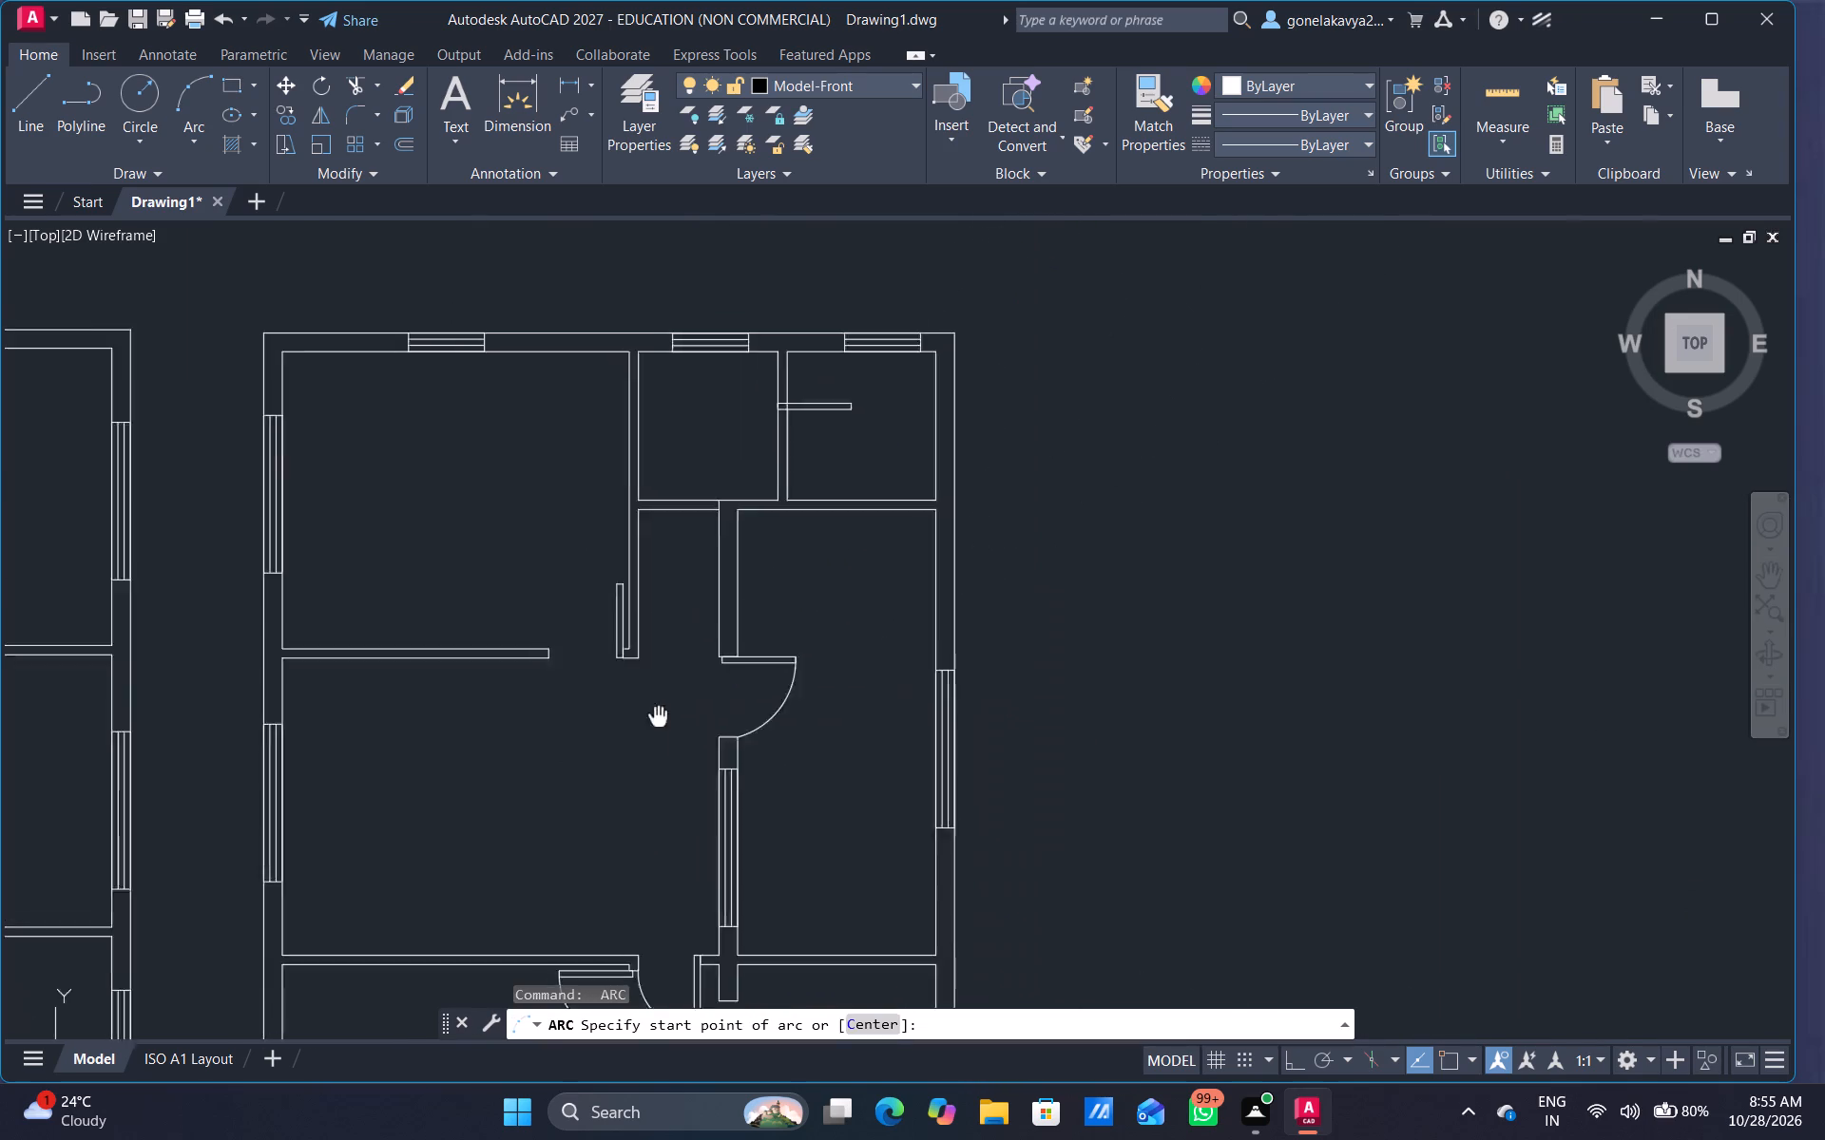
middle_click_drag(683, 754, 894, 792)
scroll(748, 684, "up", 3)
scroll(1160, 663, "up", 2)
middle_click_drag(1204, 670, 1194, 689)
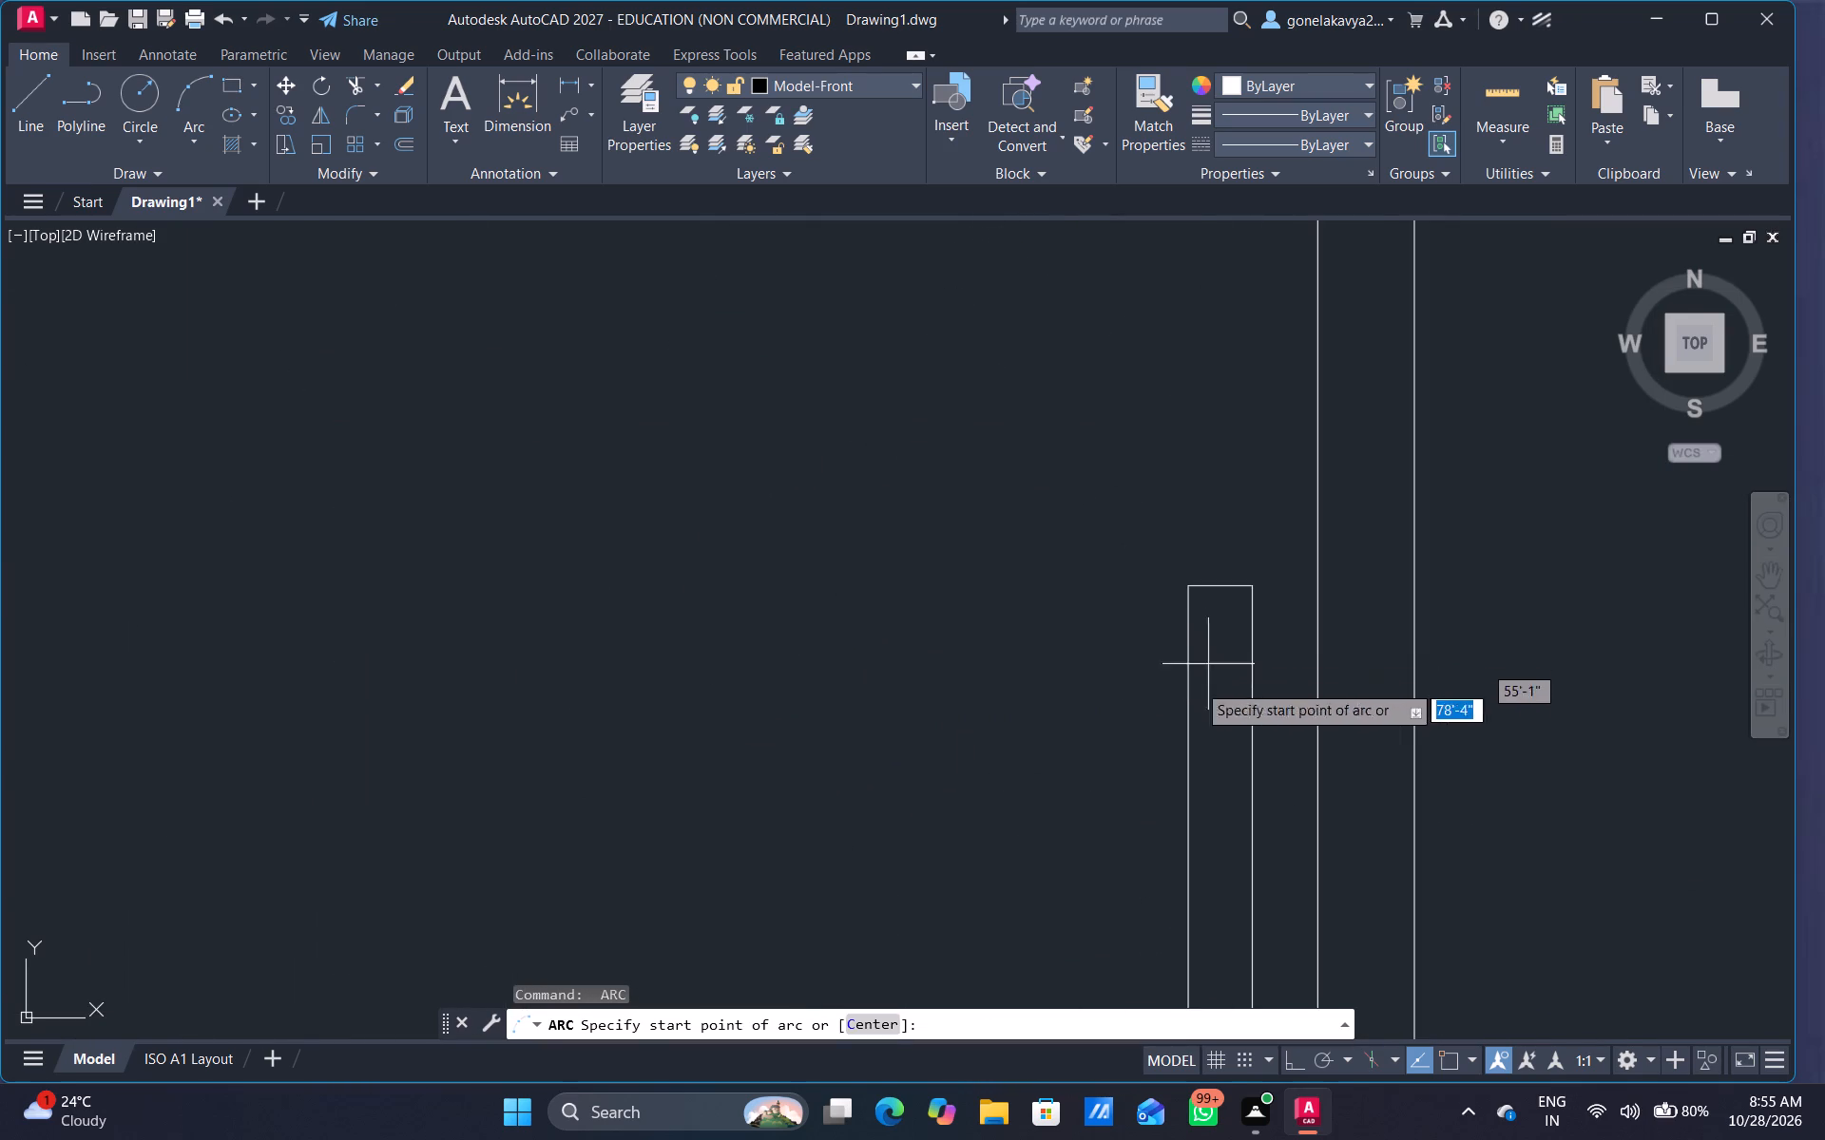
middle_click_drag(1194, 689, 943, 826)
scroll(991, 781, "up", 4)
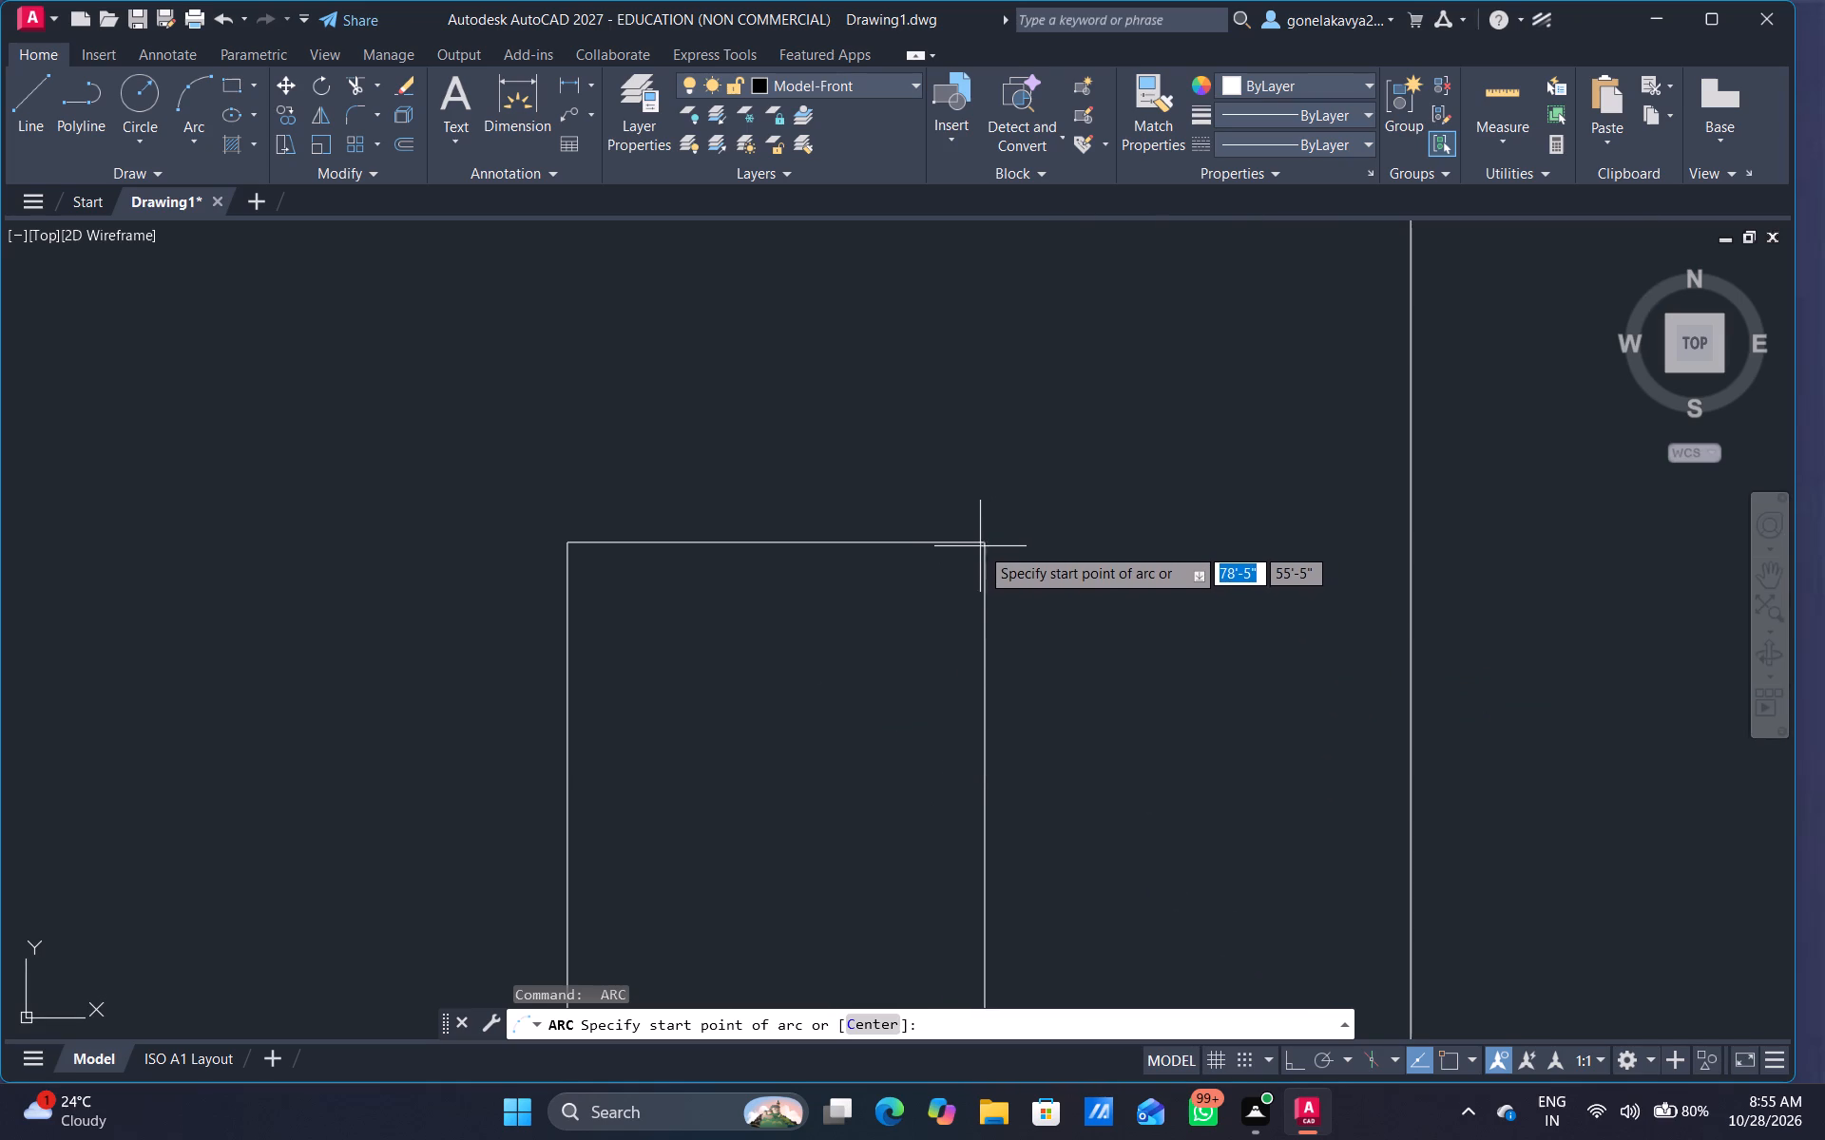
left_click(984, 542)
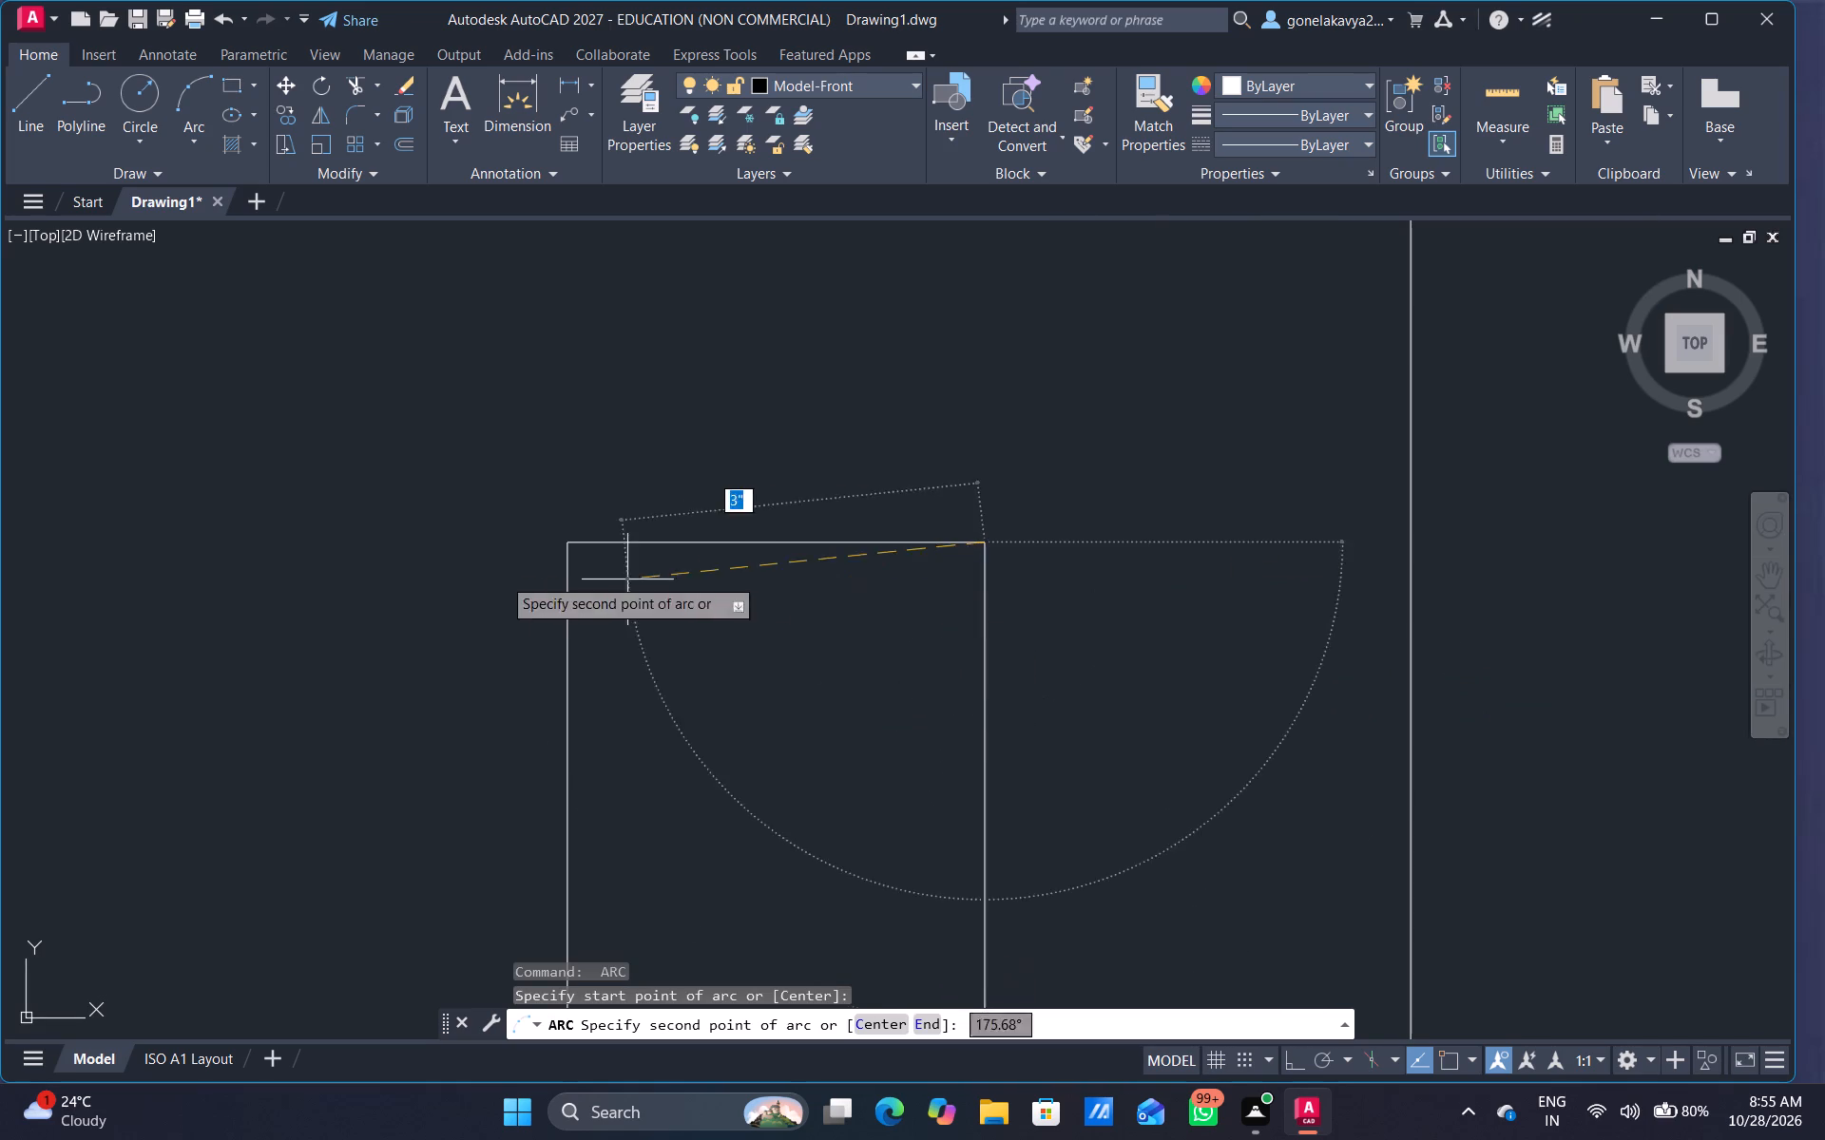
left_click(566, 543)
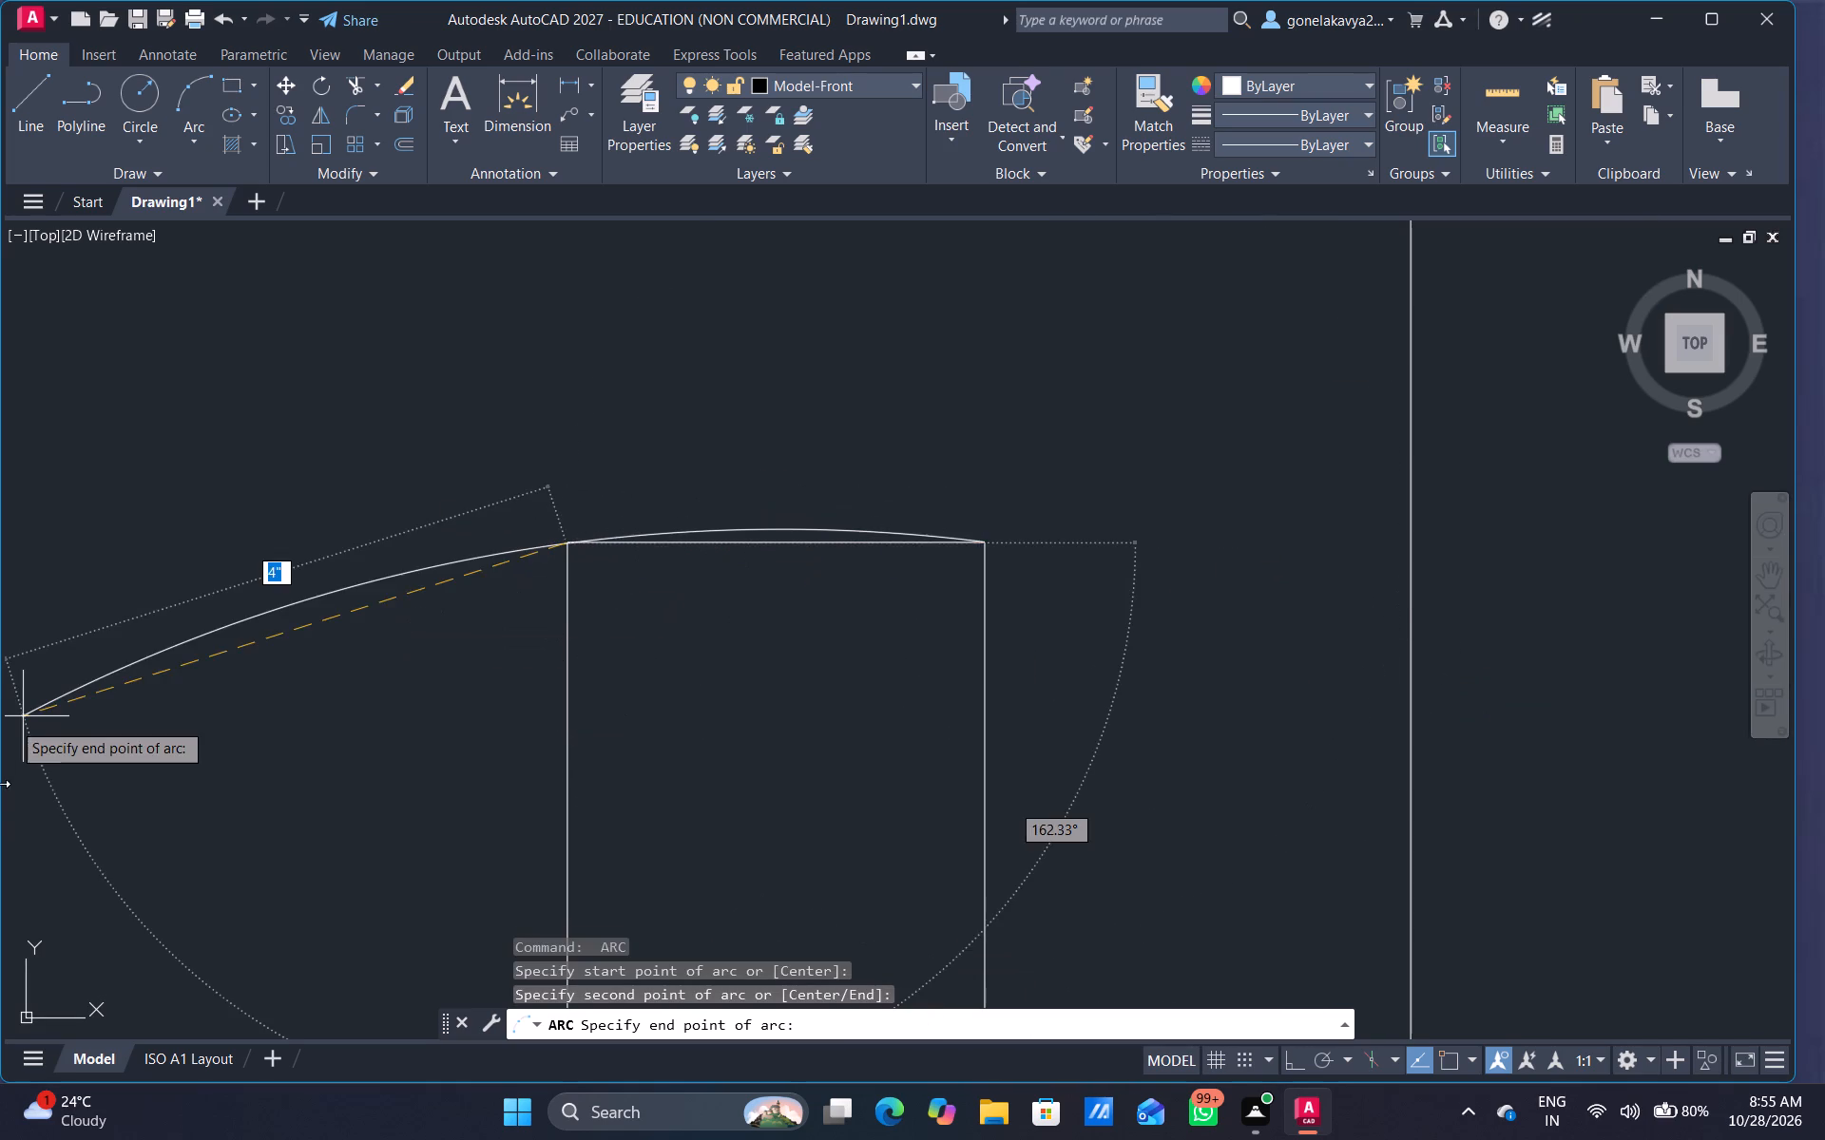
scroll(0, 787, "down", 3)
middle_click_drag(8, 839, 78, 869)
scroll(30, 858, "down", 1)
middle_click_drag(328, 839, 505, 440)
scroll(397, 584, "down", 2)
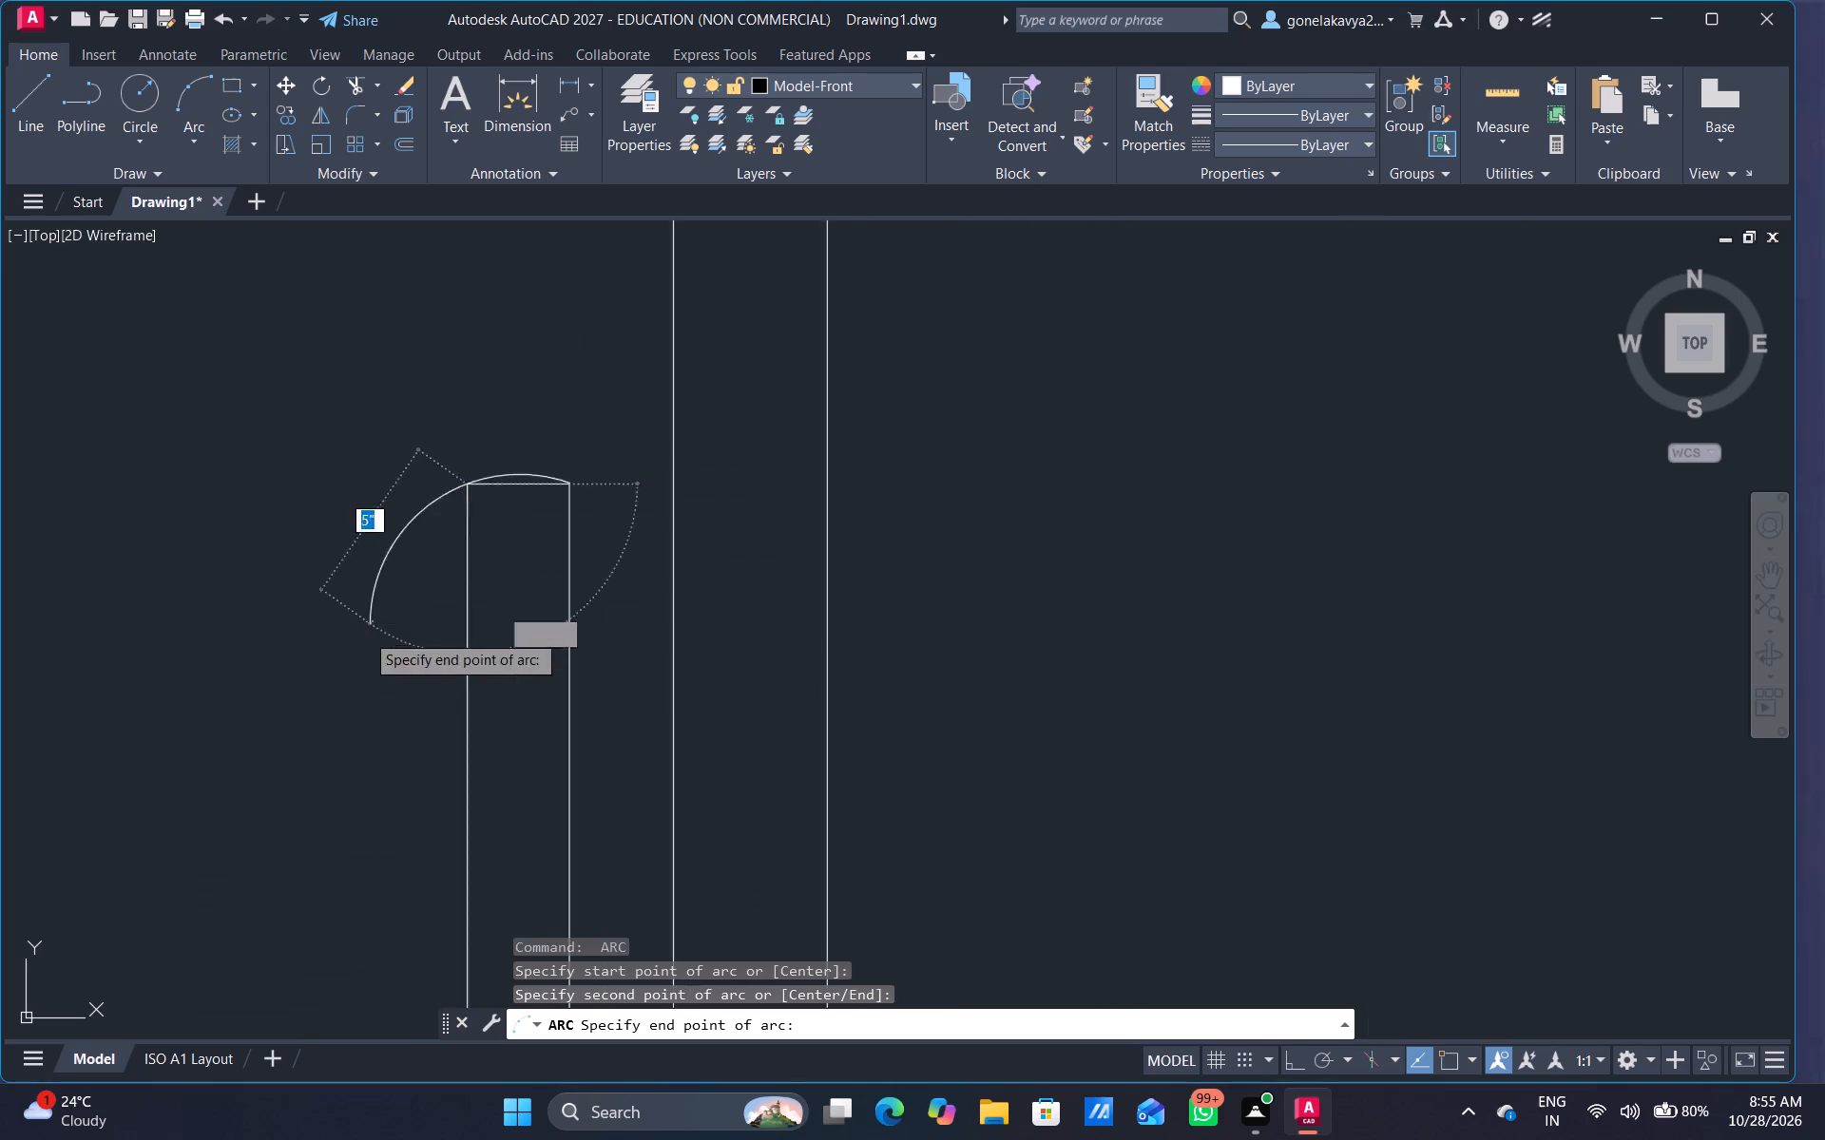
scroll(363, 640, "down", 1)
middle_click_drag(299, 775, 846, 404)
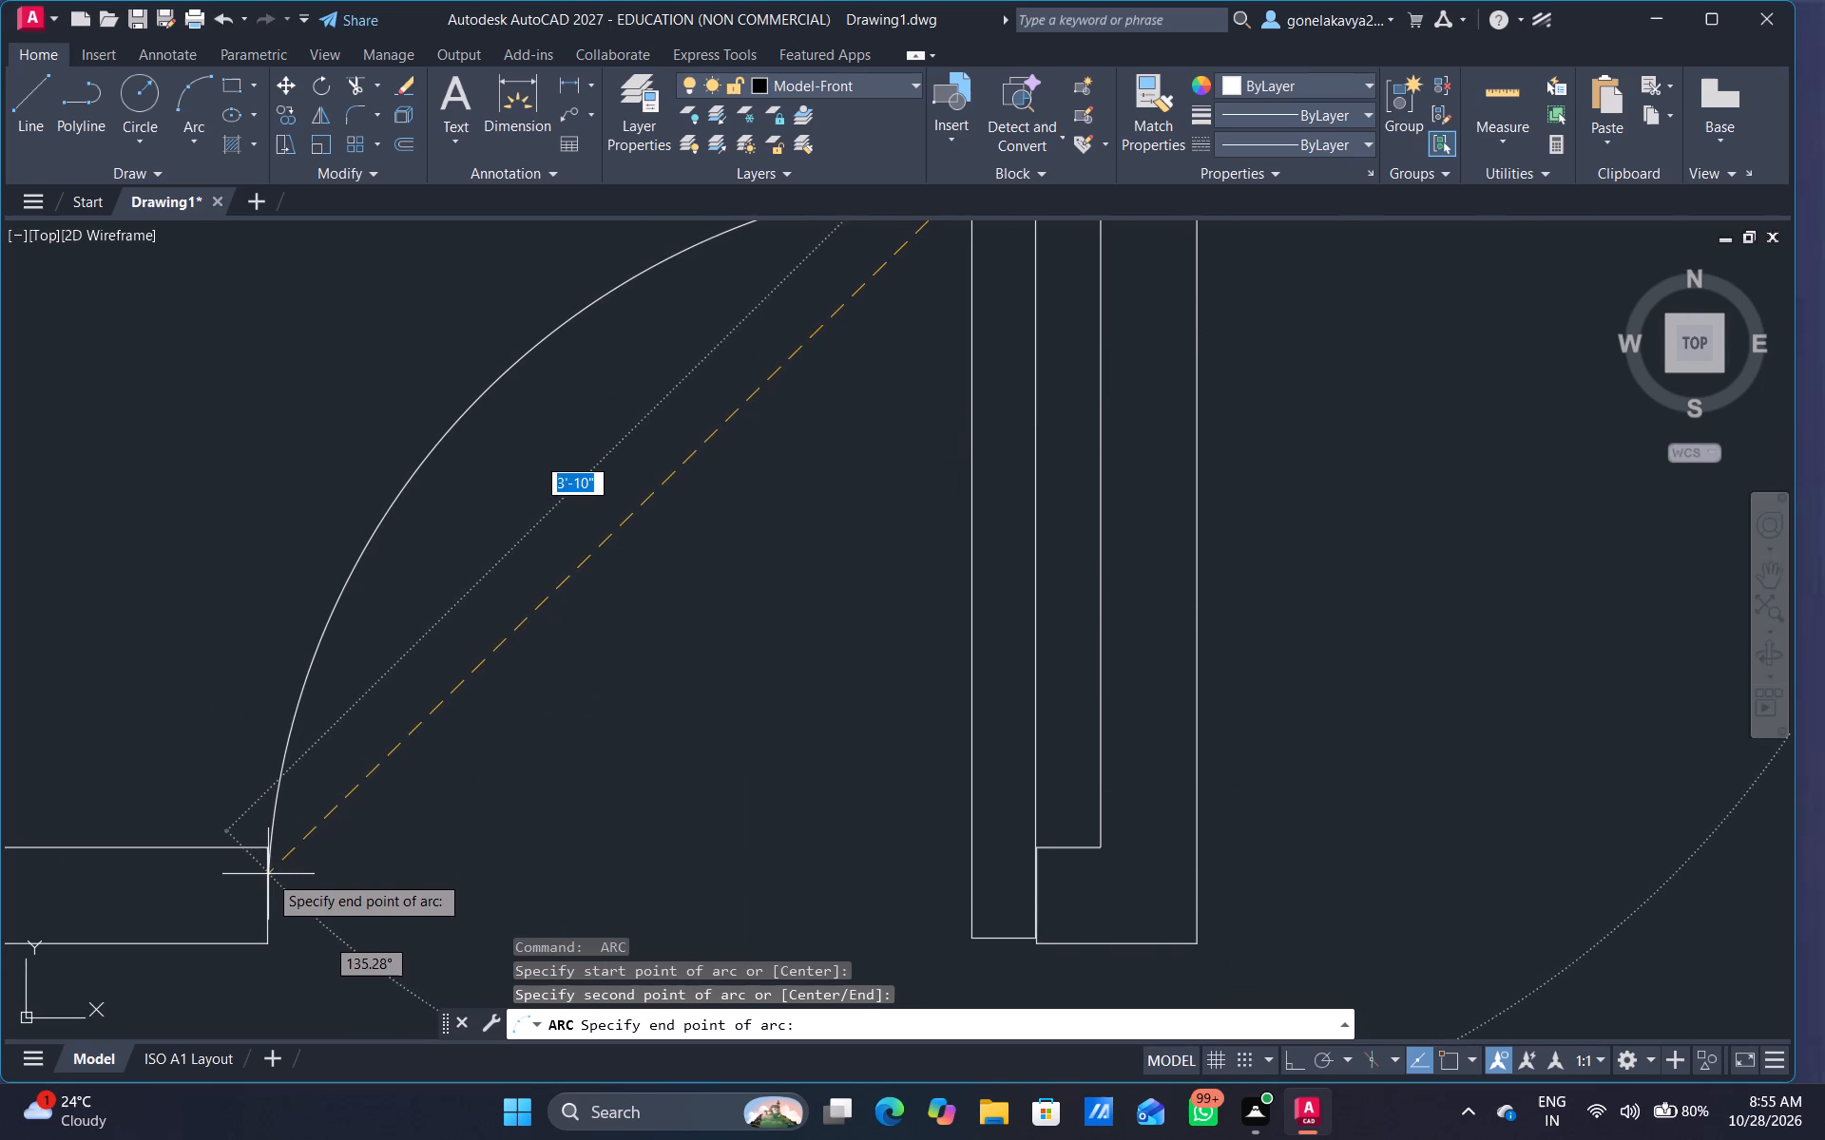
left_click(268, 876)
Draw a three-point swing arc in the smaller plan's small northeast room, from the door rectangle's east end down to the room's west wall.
key("space")
scroll(552, 823, "down", 3)
scroll(838, 662, "down", 1)
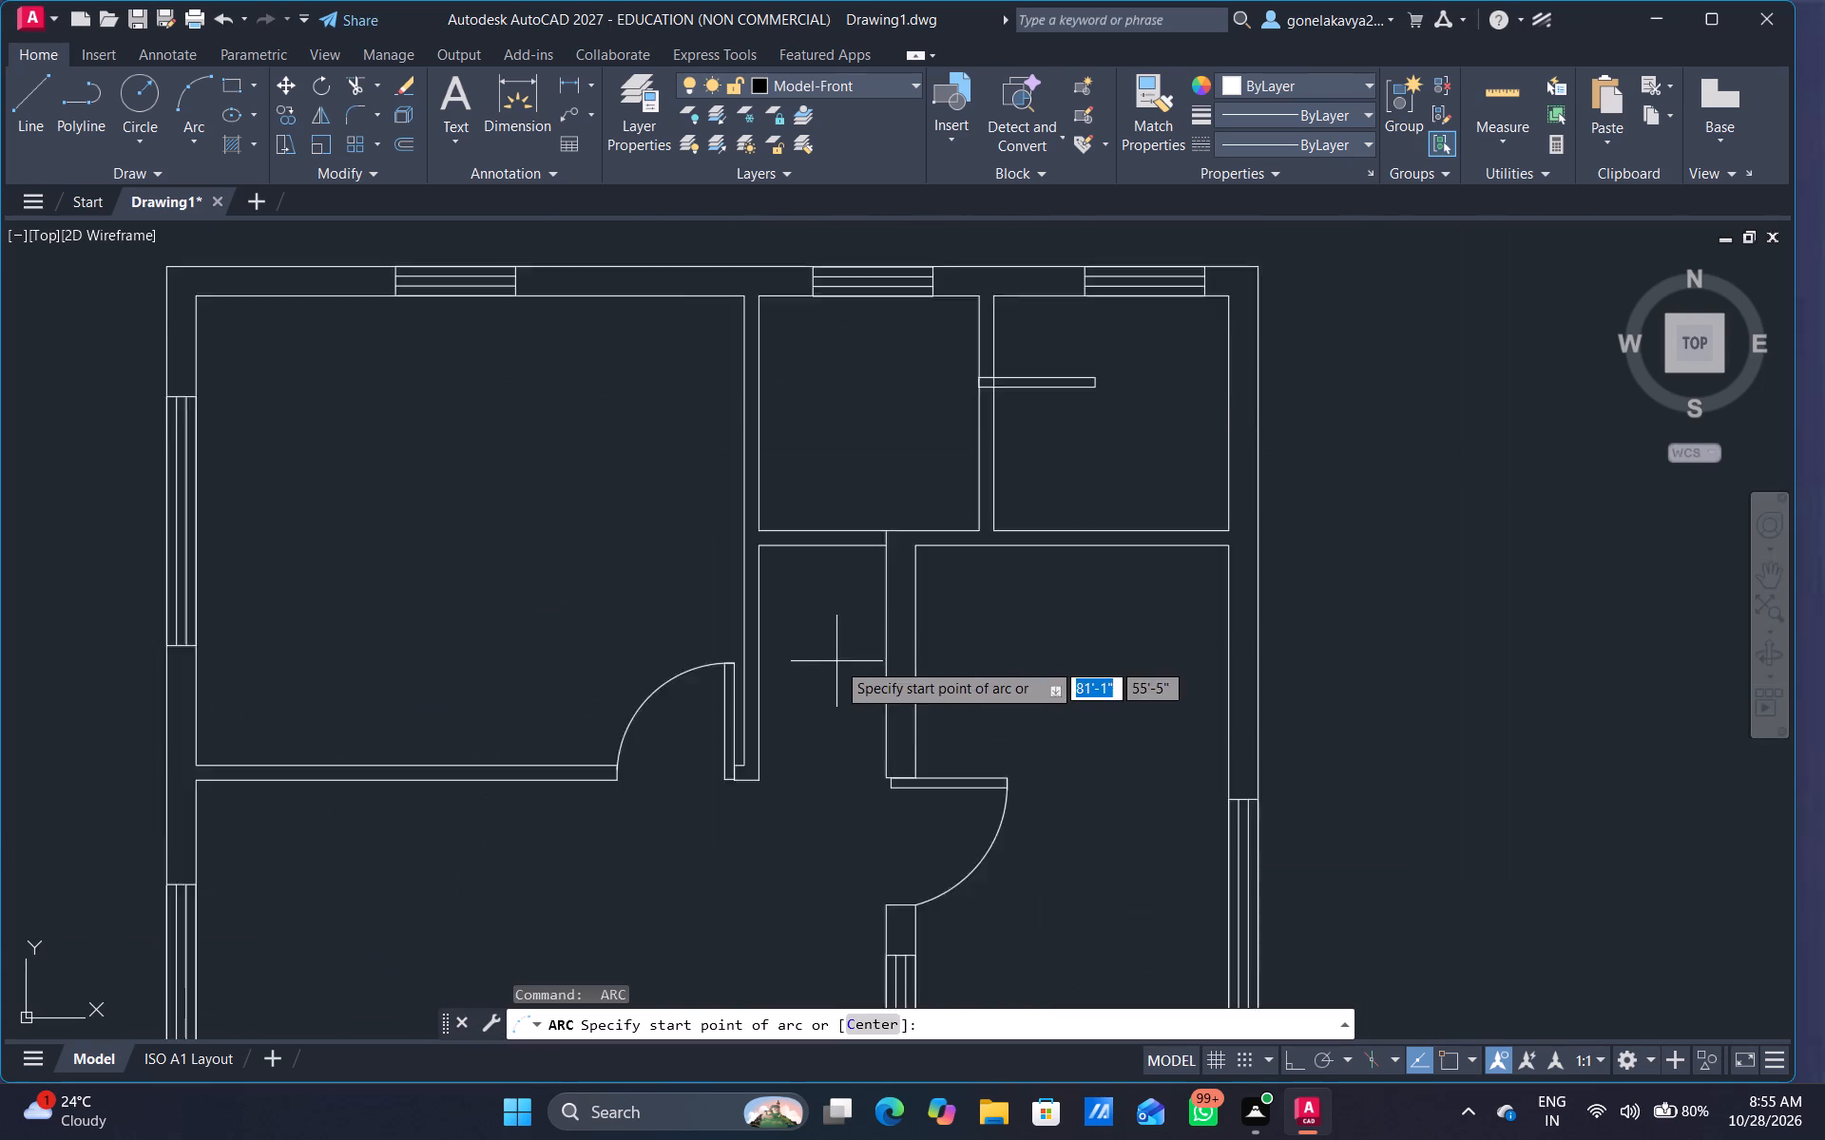
scroll(836, 661, "down", 1)
scroll(999, 478, "up", 4)
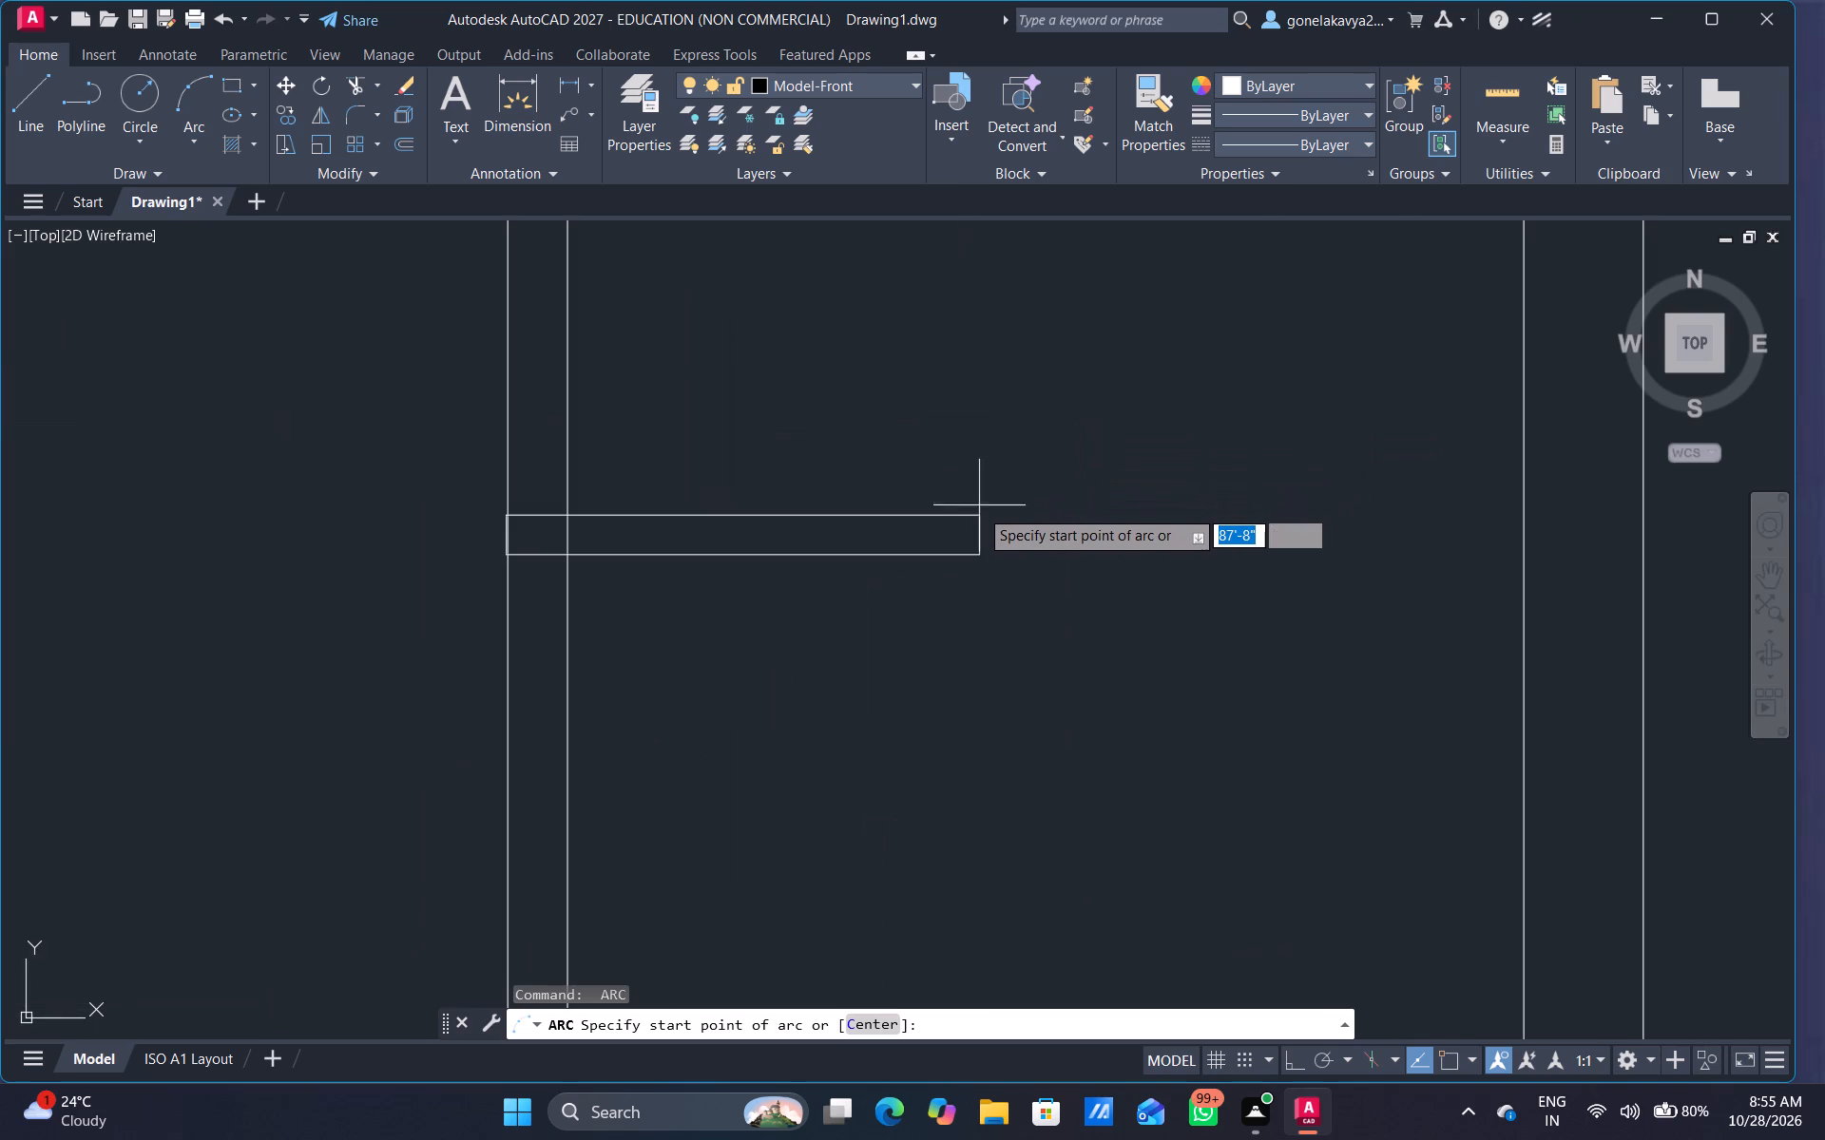
scroll(979, 514, "up", 4)
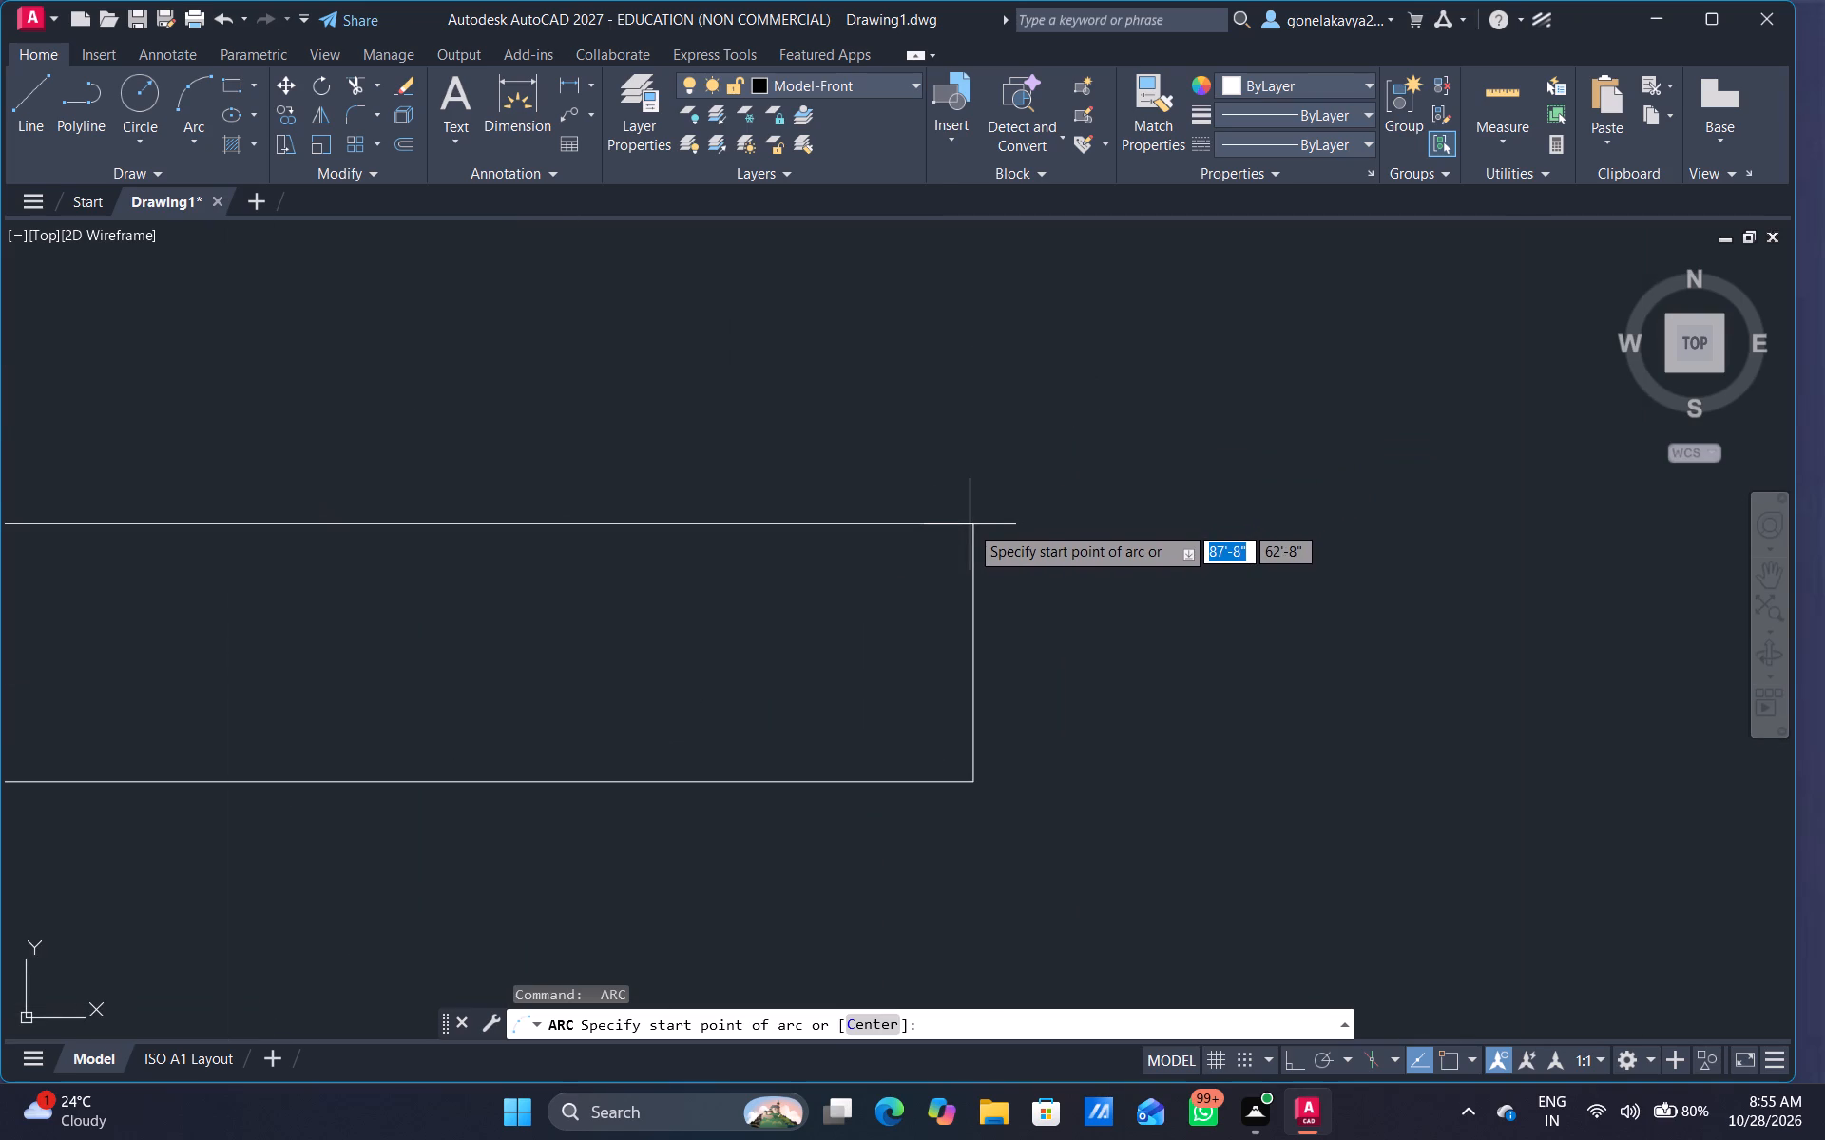
left_click(973, 524)
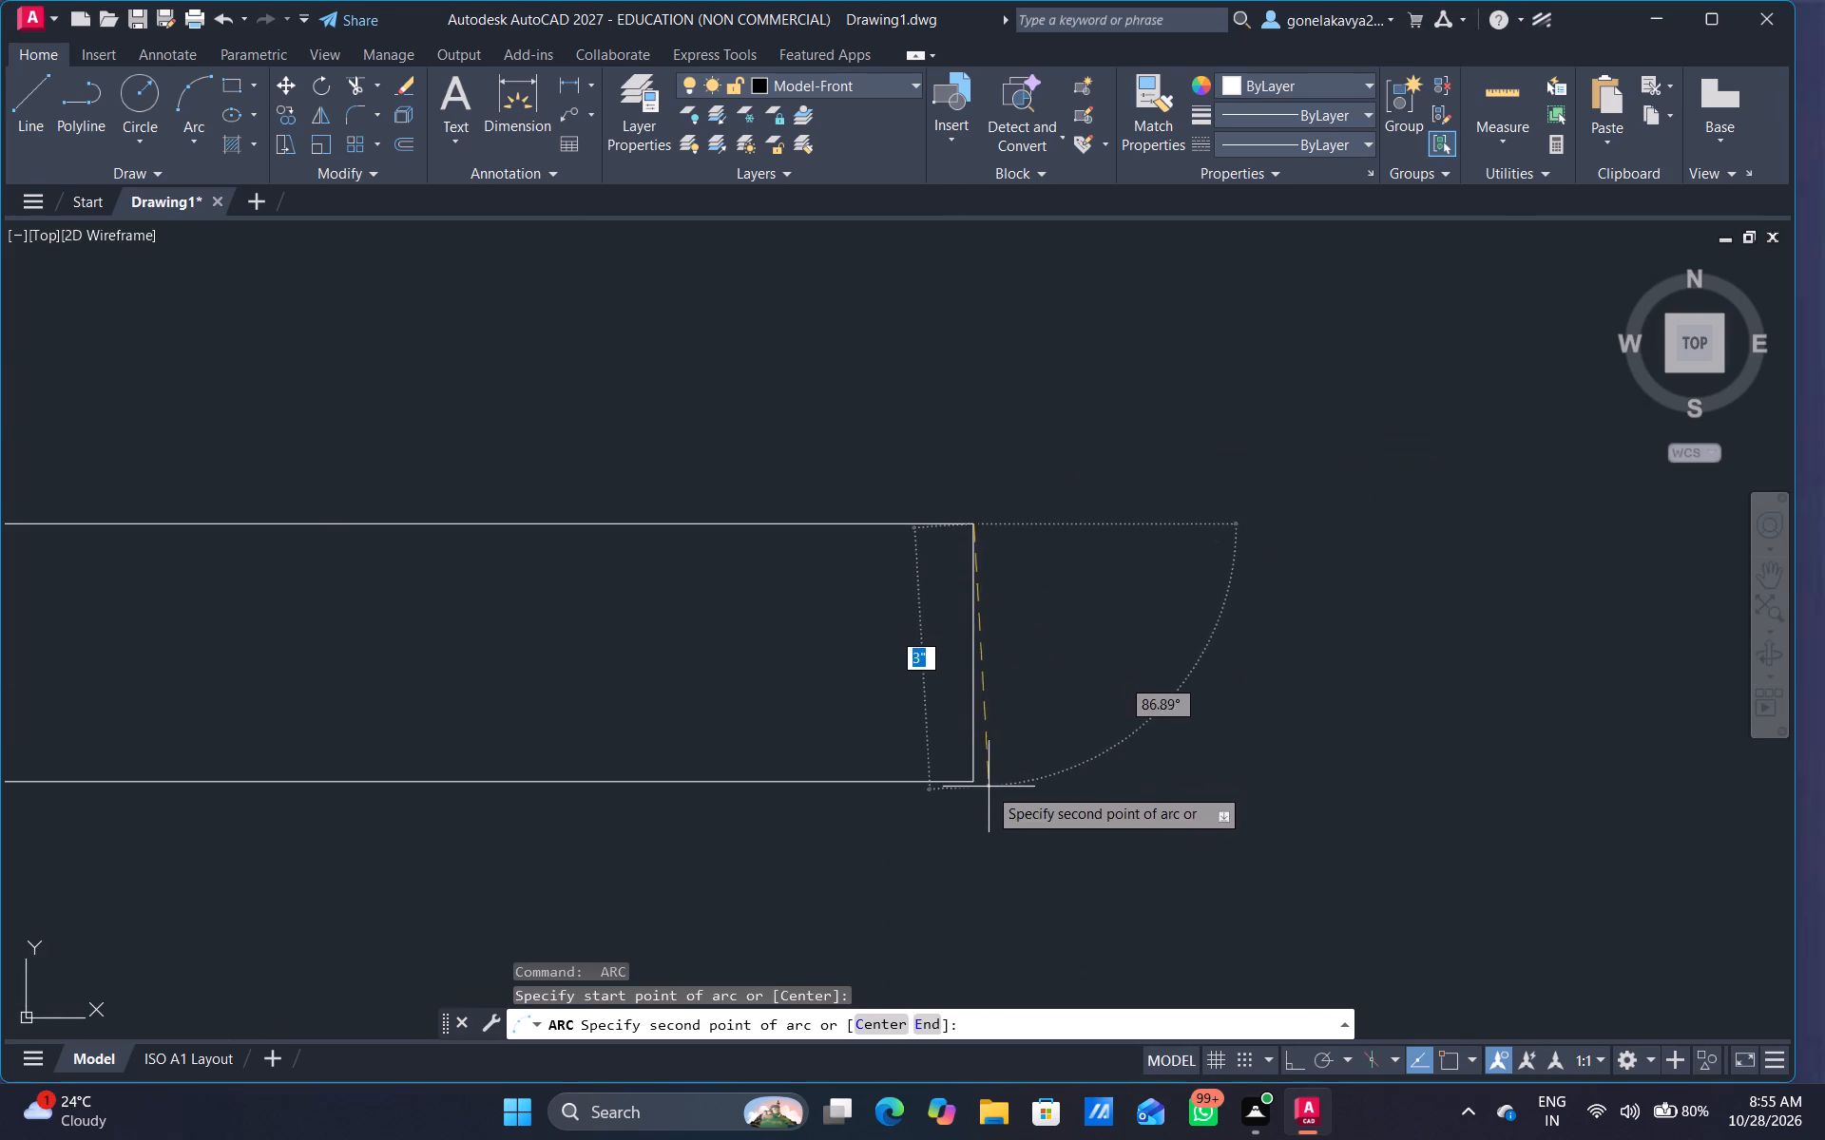
left_click(972, 781)
scroll(727, 878, "down", 2)
middle_click_drag(718, 872, 837, 704)
scroll(731, 872, "down", 1)
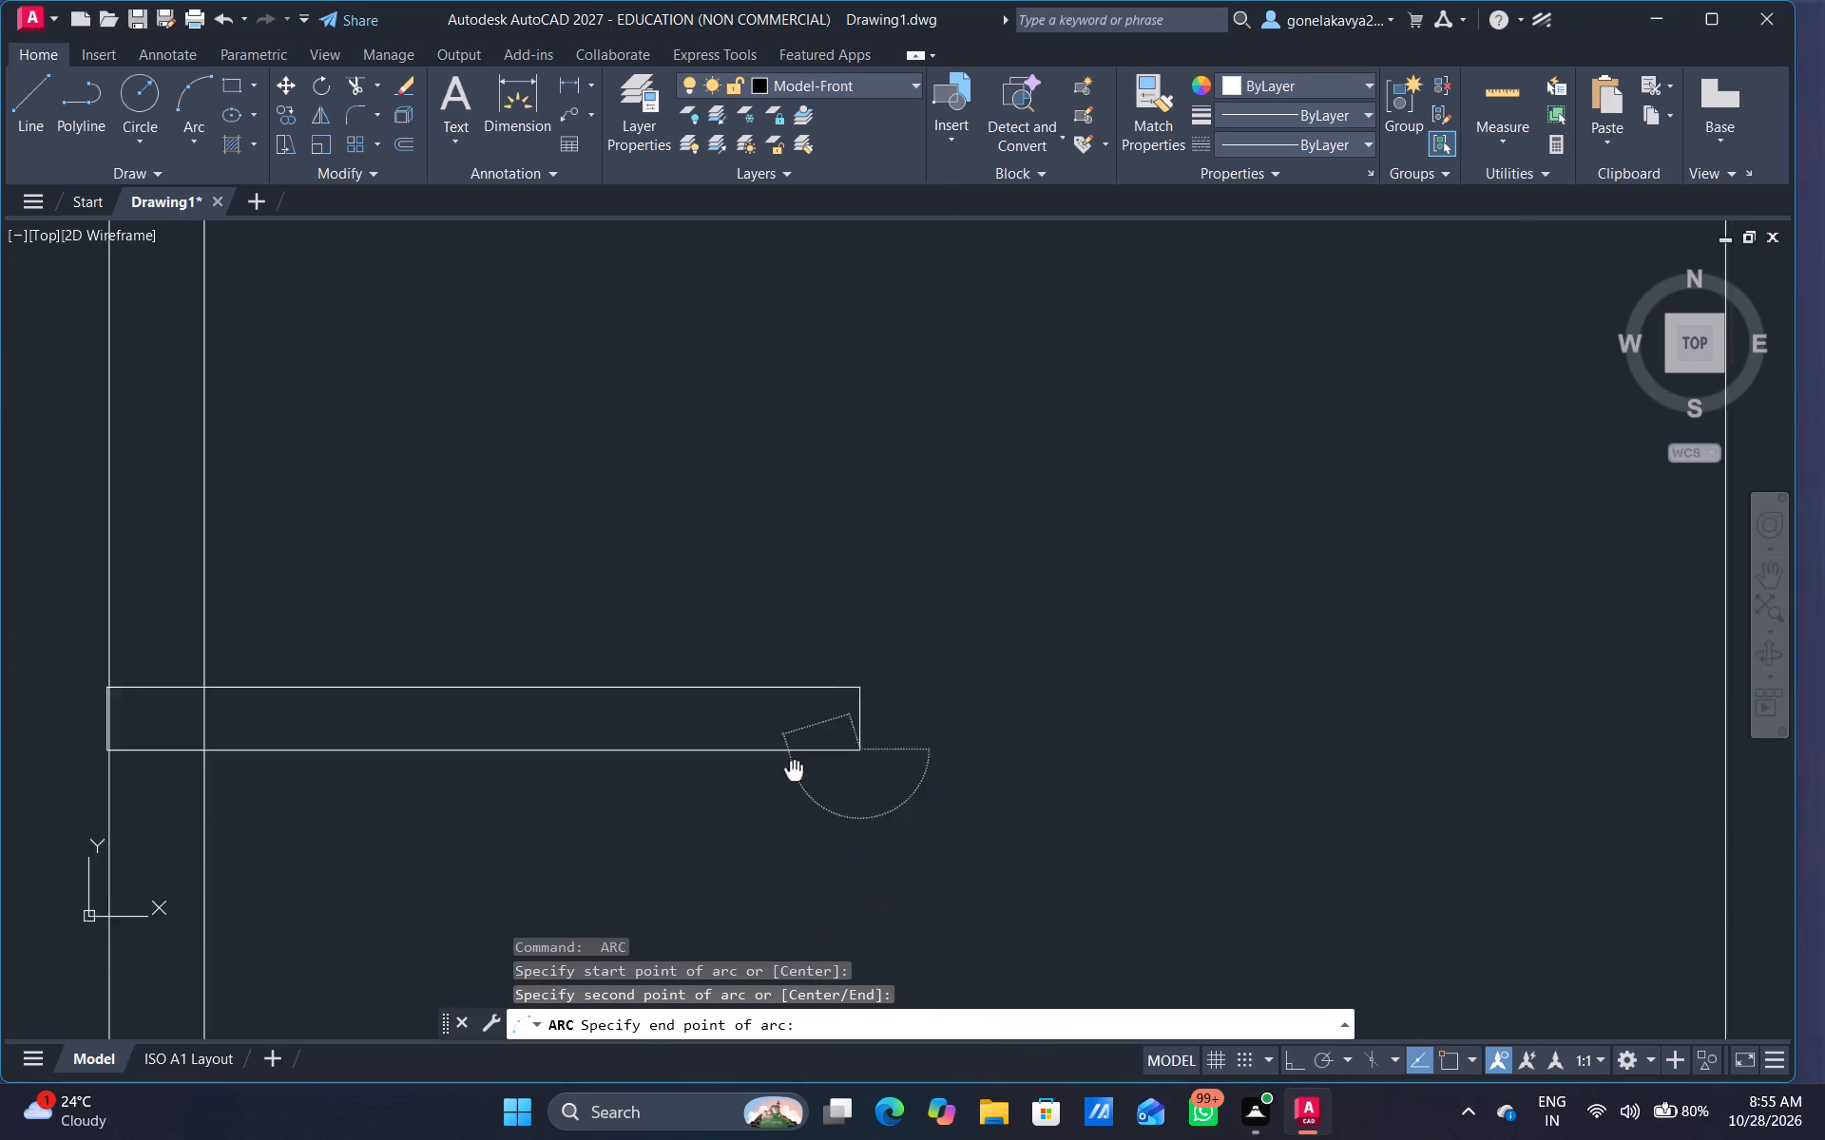
middle_click_drag(837, 704, 973, 480)
scroll(644, 809, "down", 2)
middle_click_drag(609, 829, 832, 487)
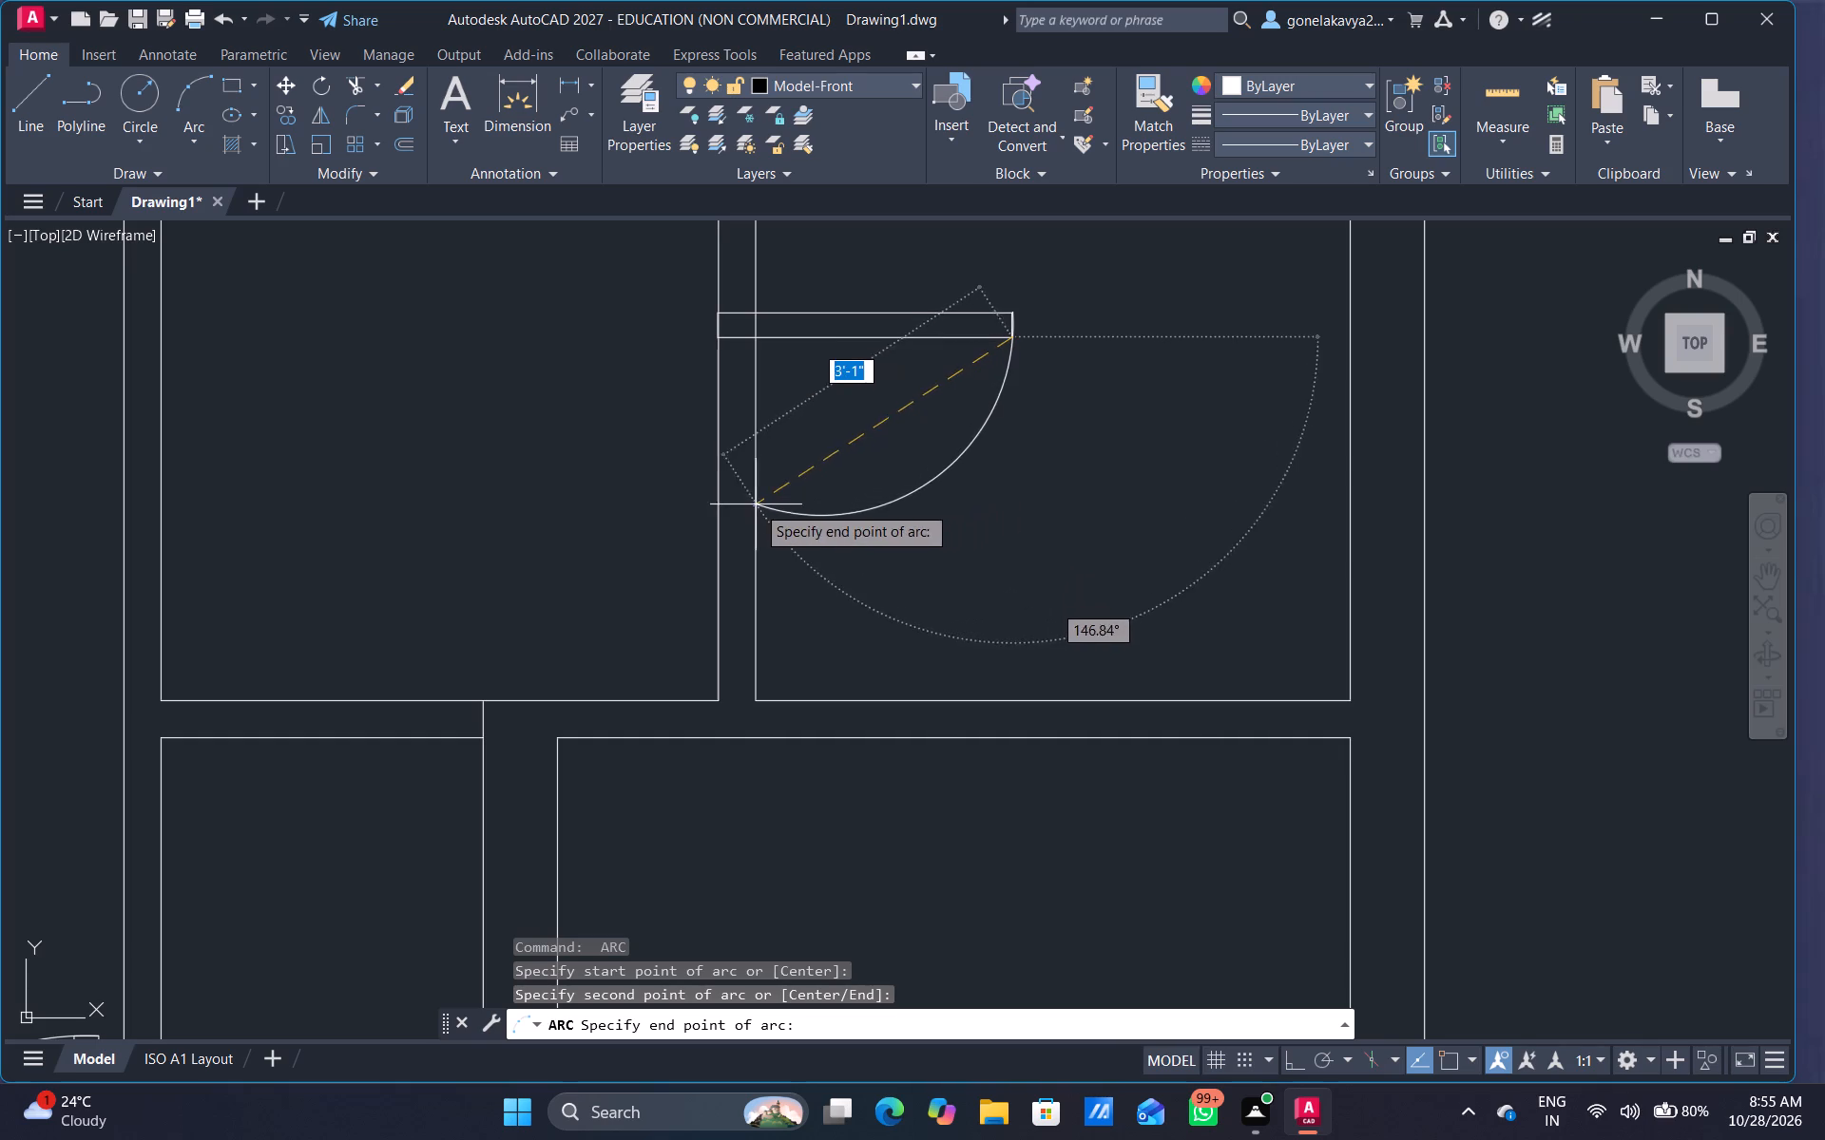
scroll(748, 486, "up", 2)
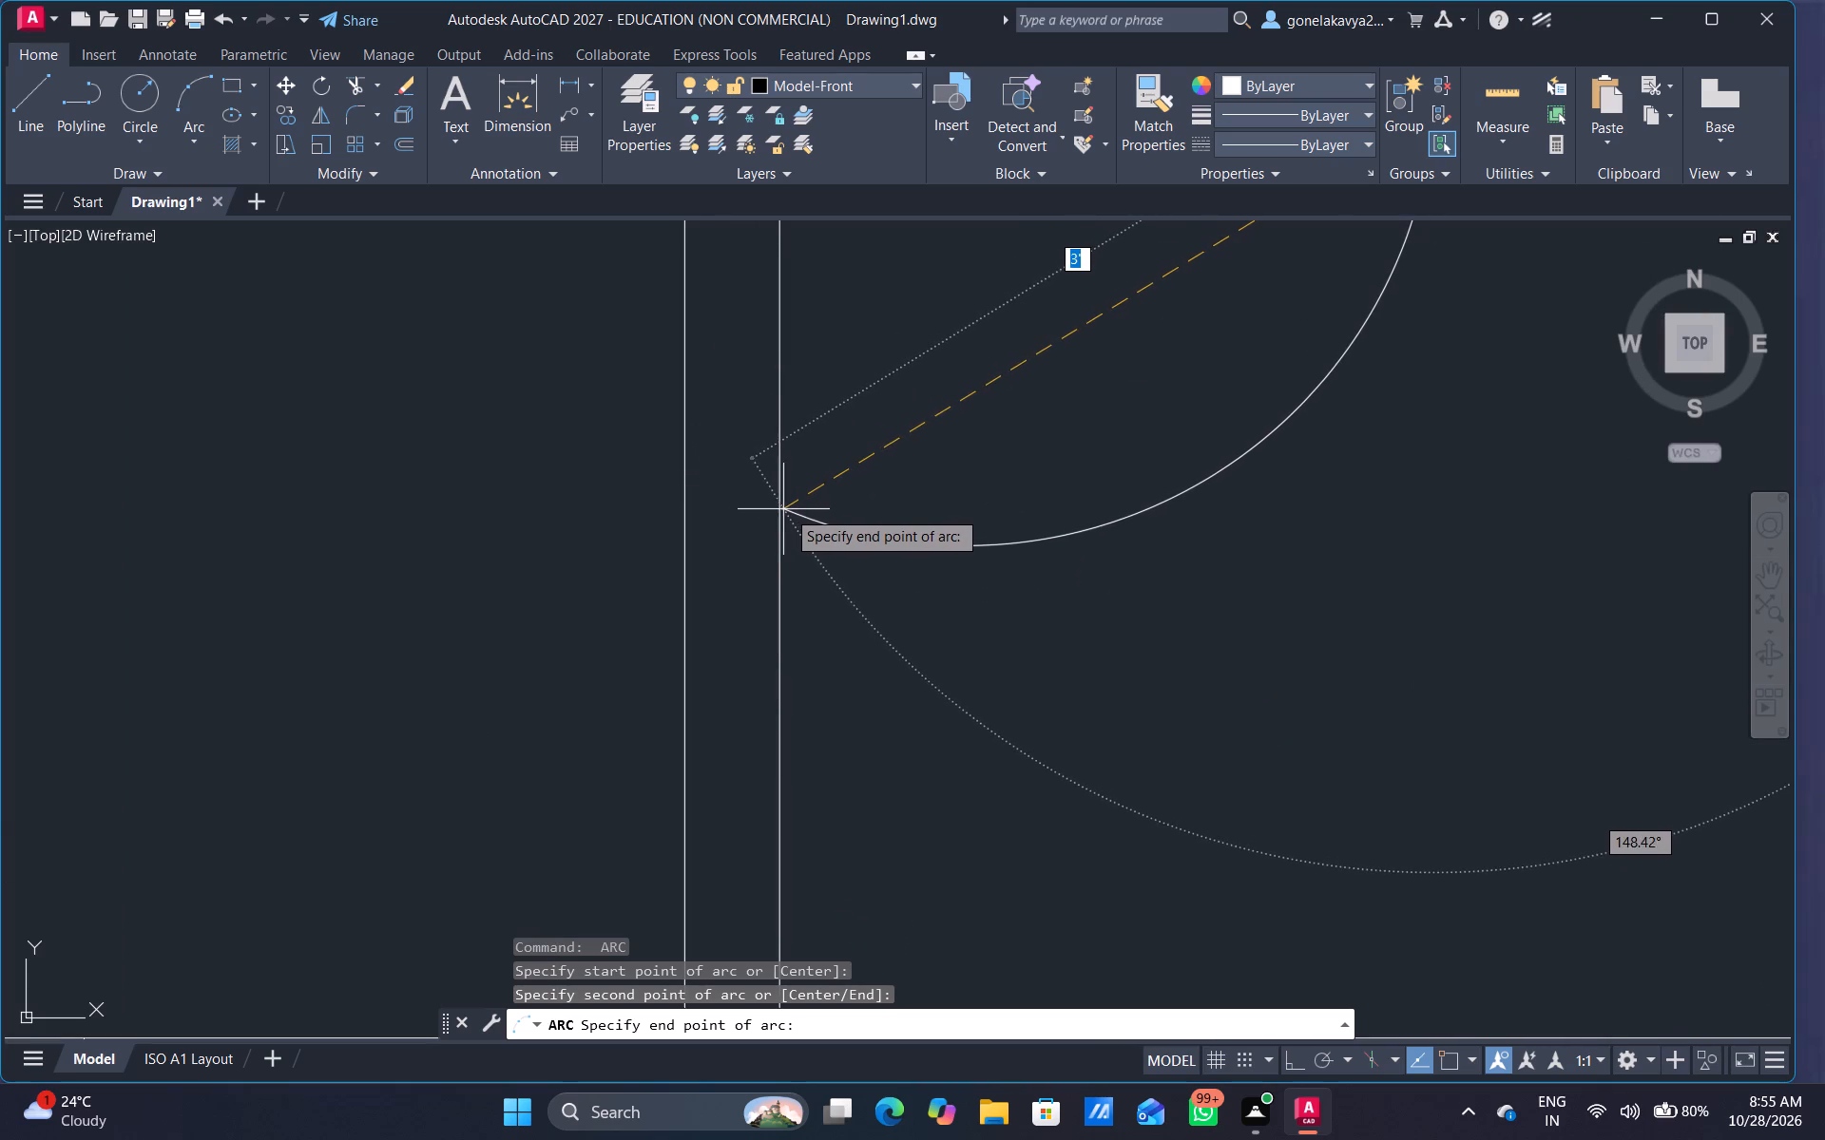
left_click(780, 509)
Open the DesignCenter palette.
scroll(969, 549, "down", 4)
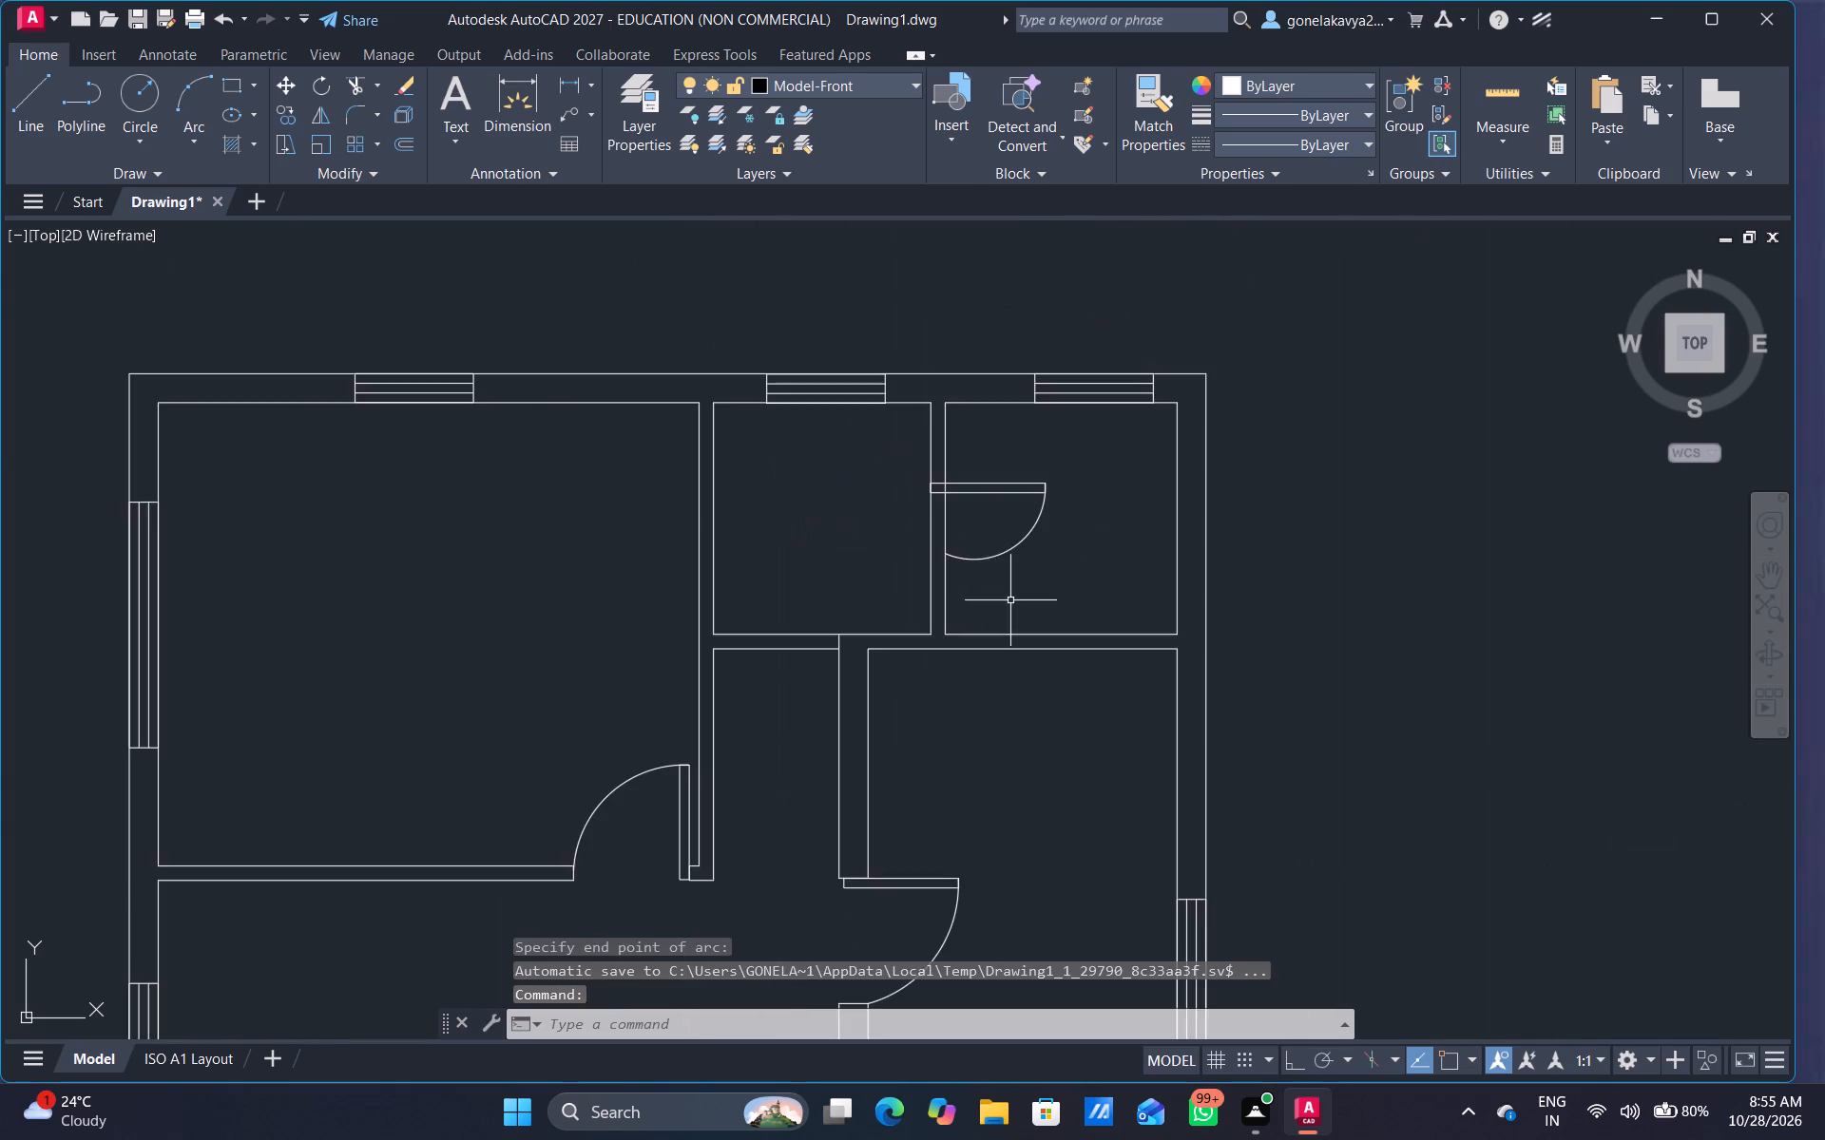
scroll(1019, 602, "down", 1)
middle_click_drag(1028, 602, 1025, 407)
scroll(1024, 406, "down", 2)
middle_click_drag(891, 591, 934, 539)
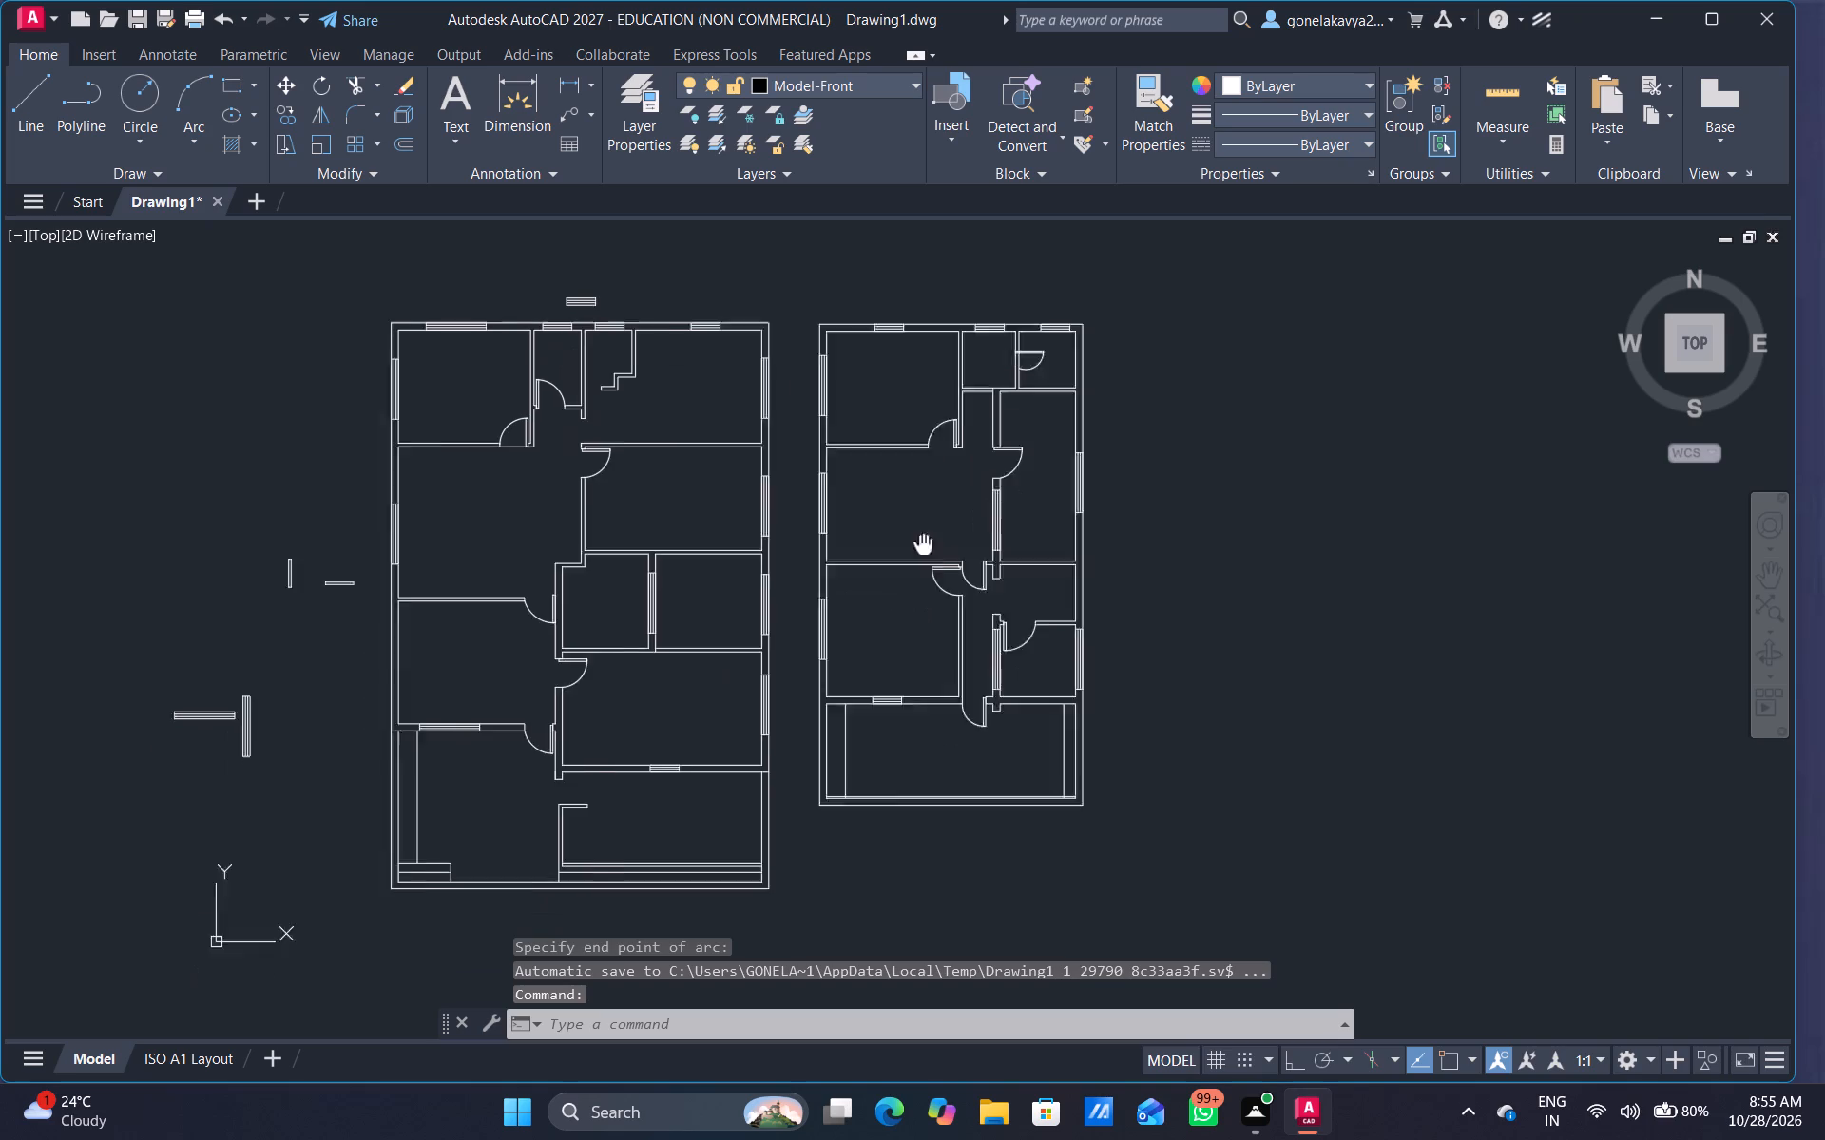
middle_click_drag(934, 539, 951, 521)
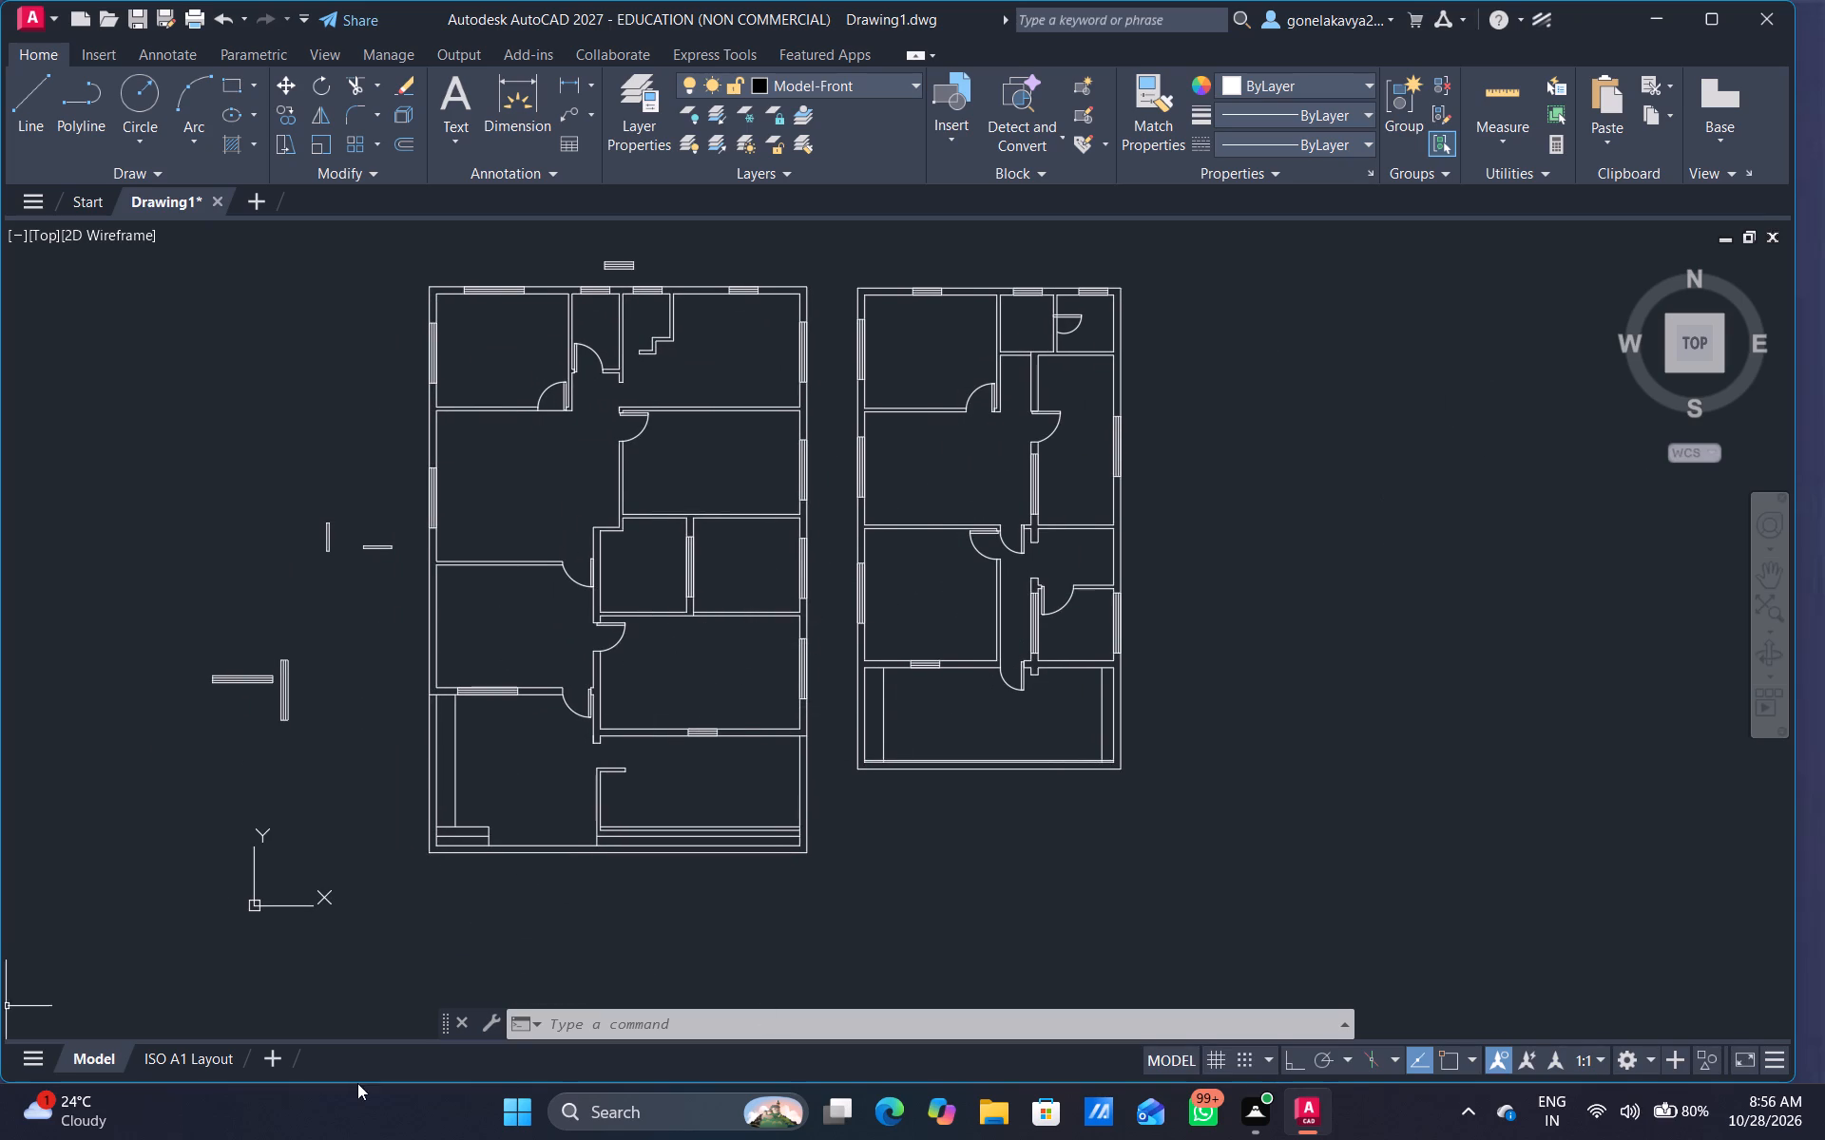
key("ctrl+2")
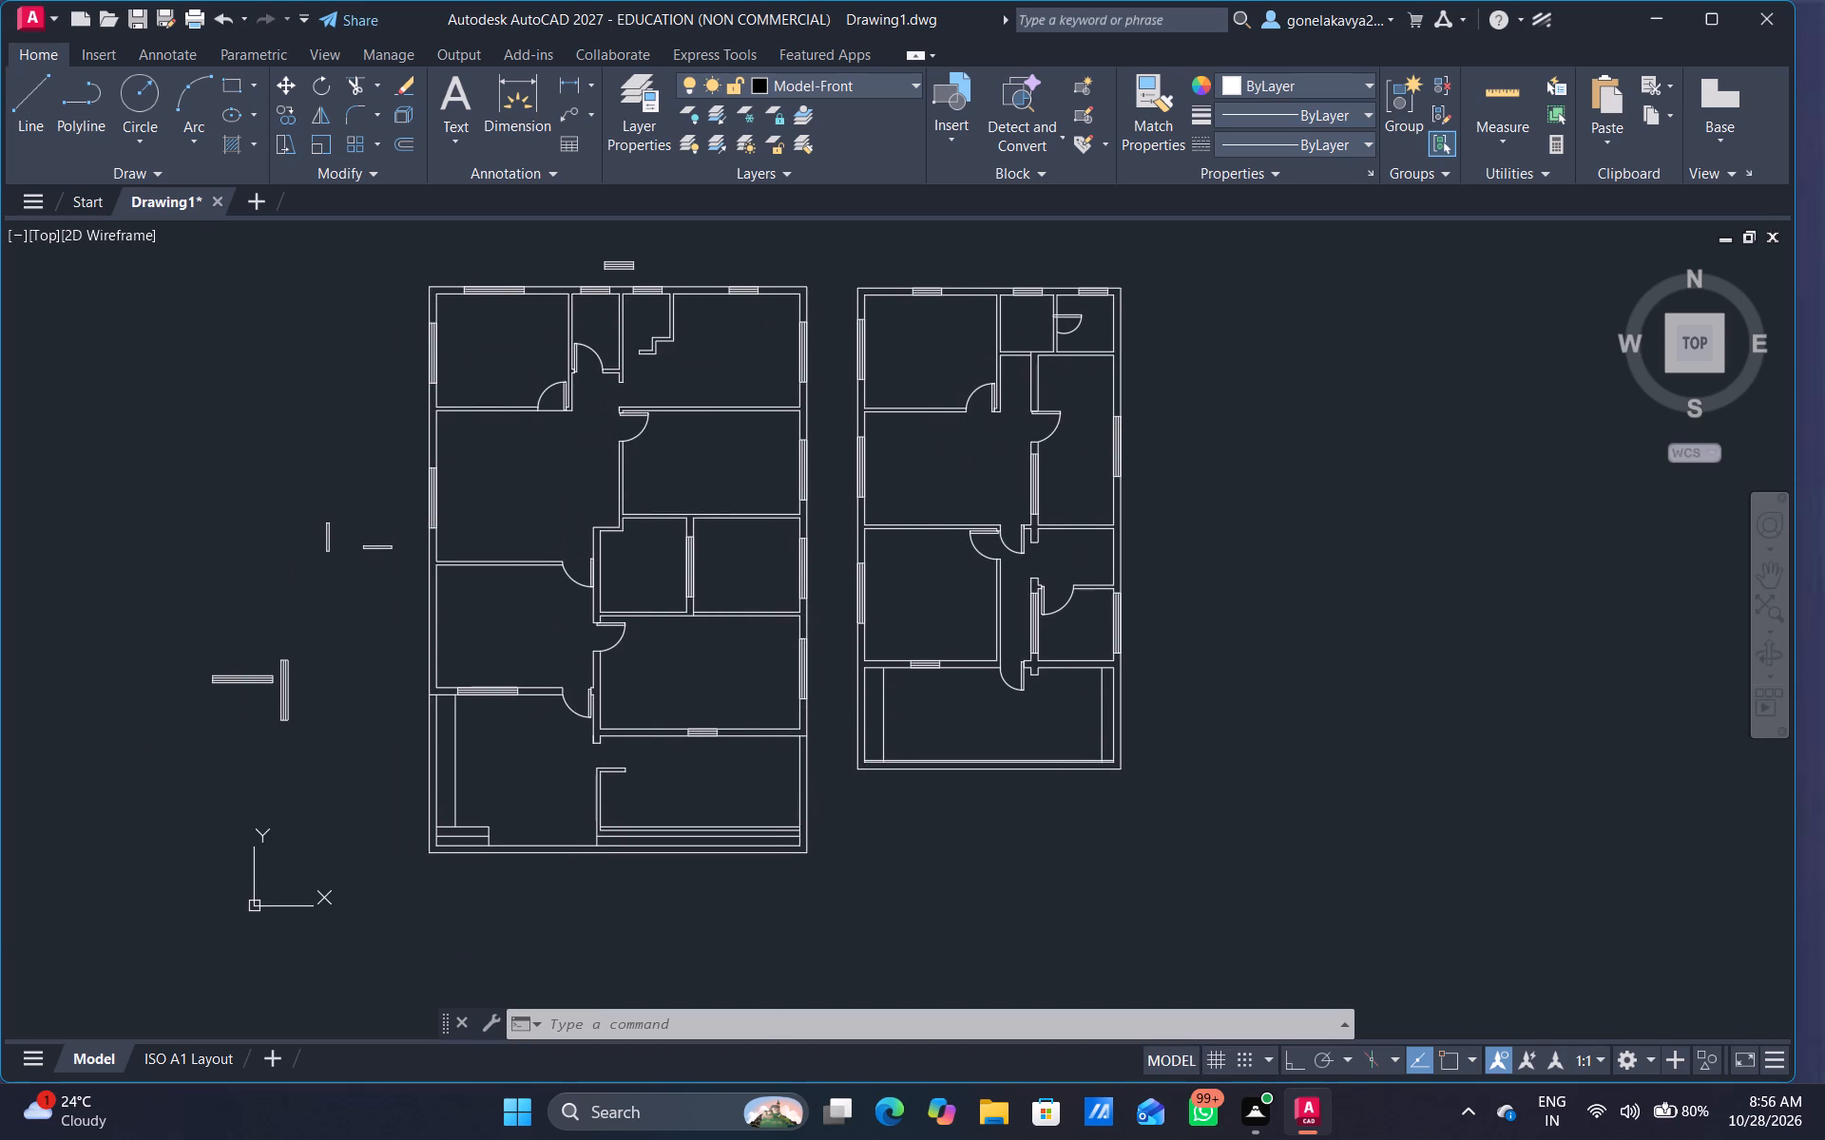
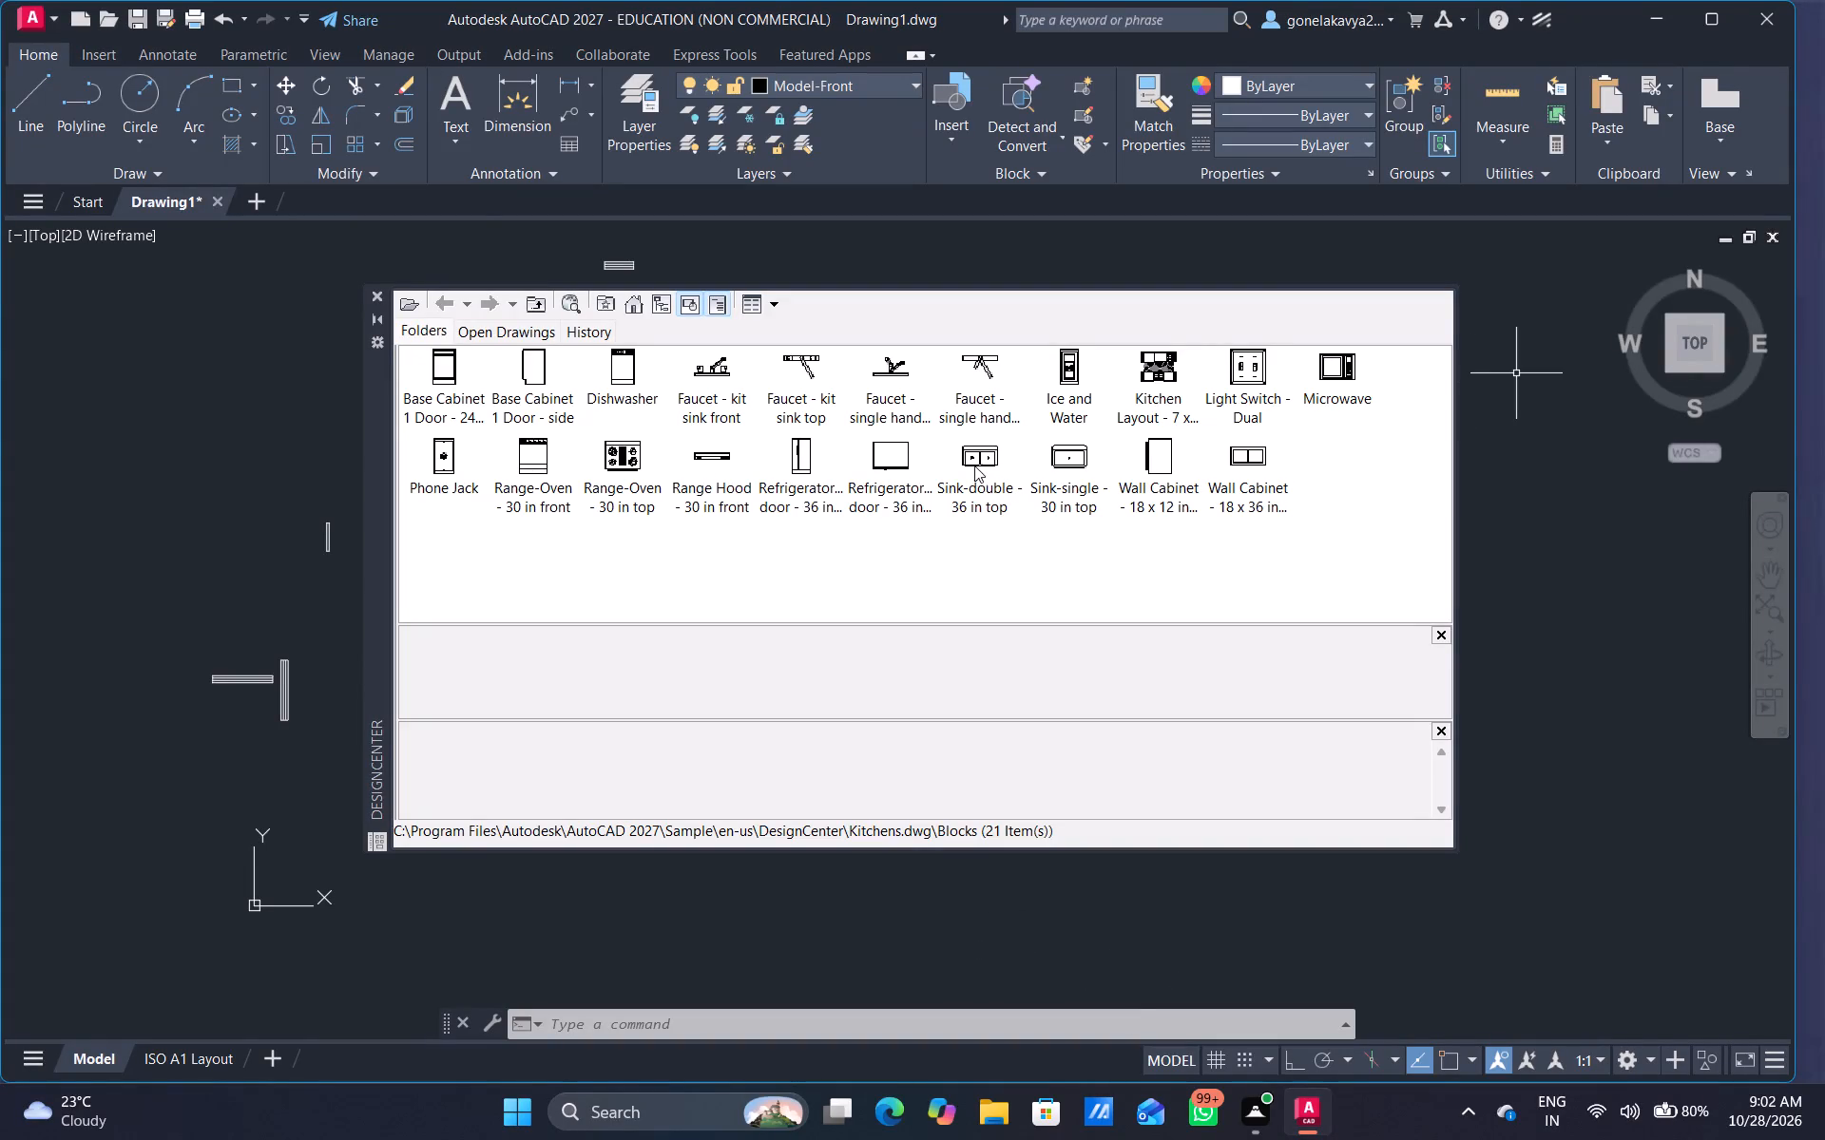
Insert the Kitchens.dwg blocks Sink-double - 36 in top, Range-Oven - 30 in top, Light Switch - Dual and Microwave in empty space beside the plans.
left_click_drag(971, 465, 1621, 647)
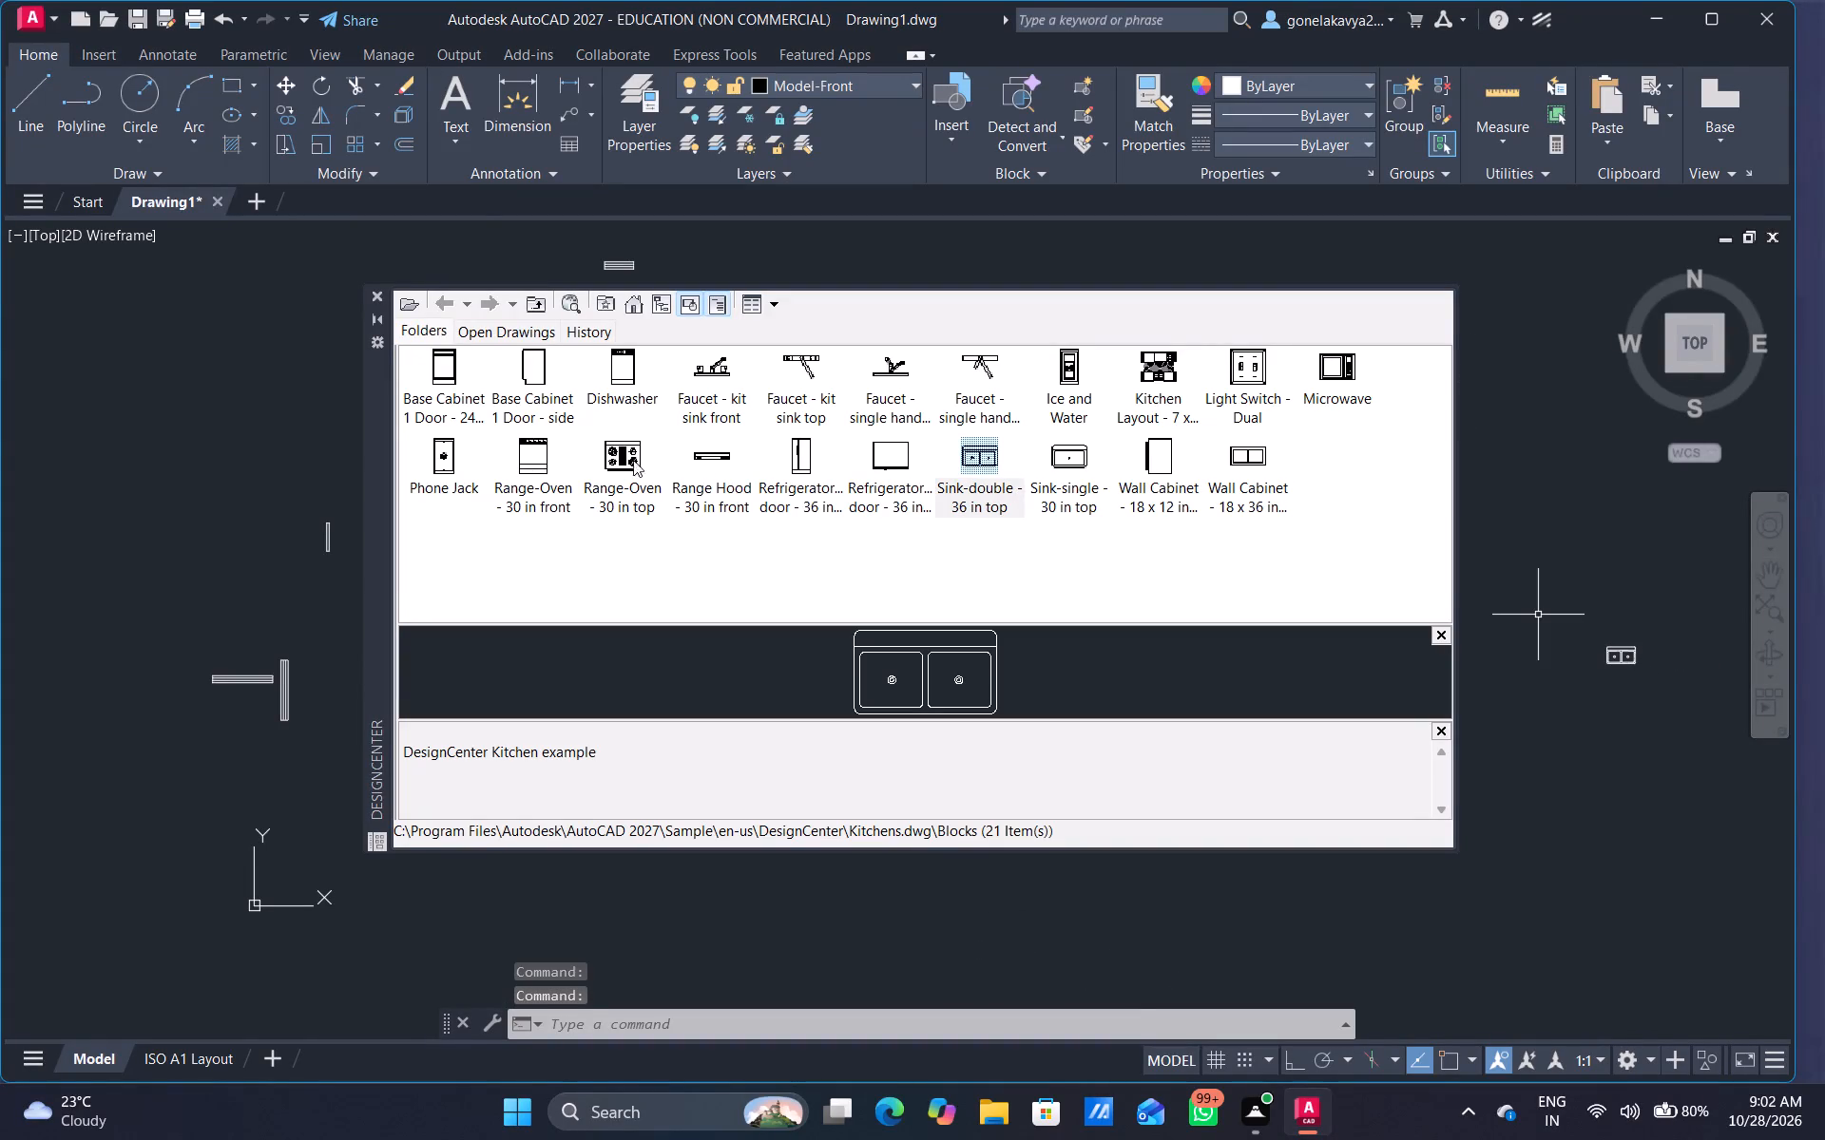
left_click_drag(640, 448, 1548, 559)
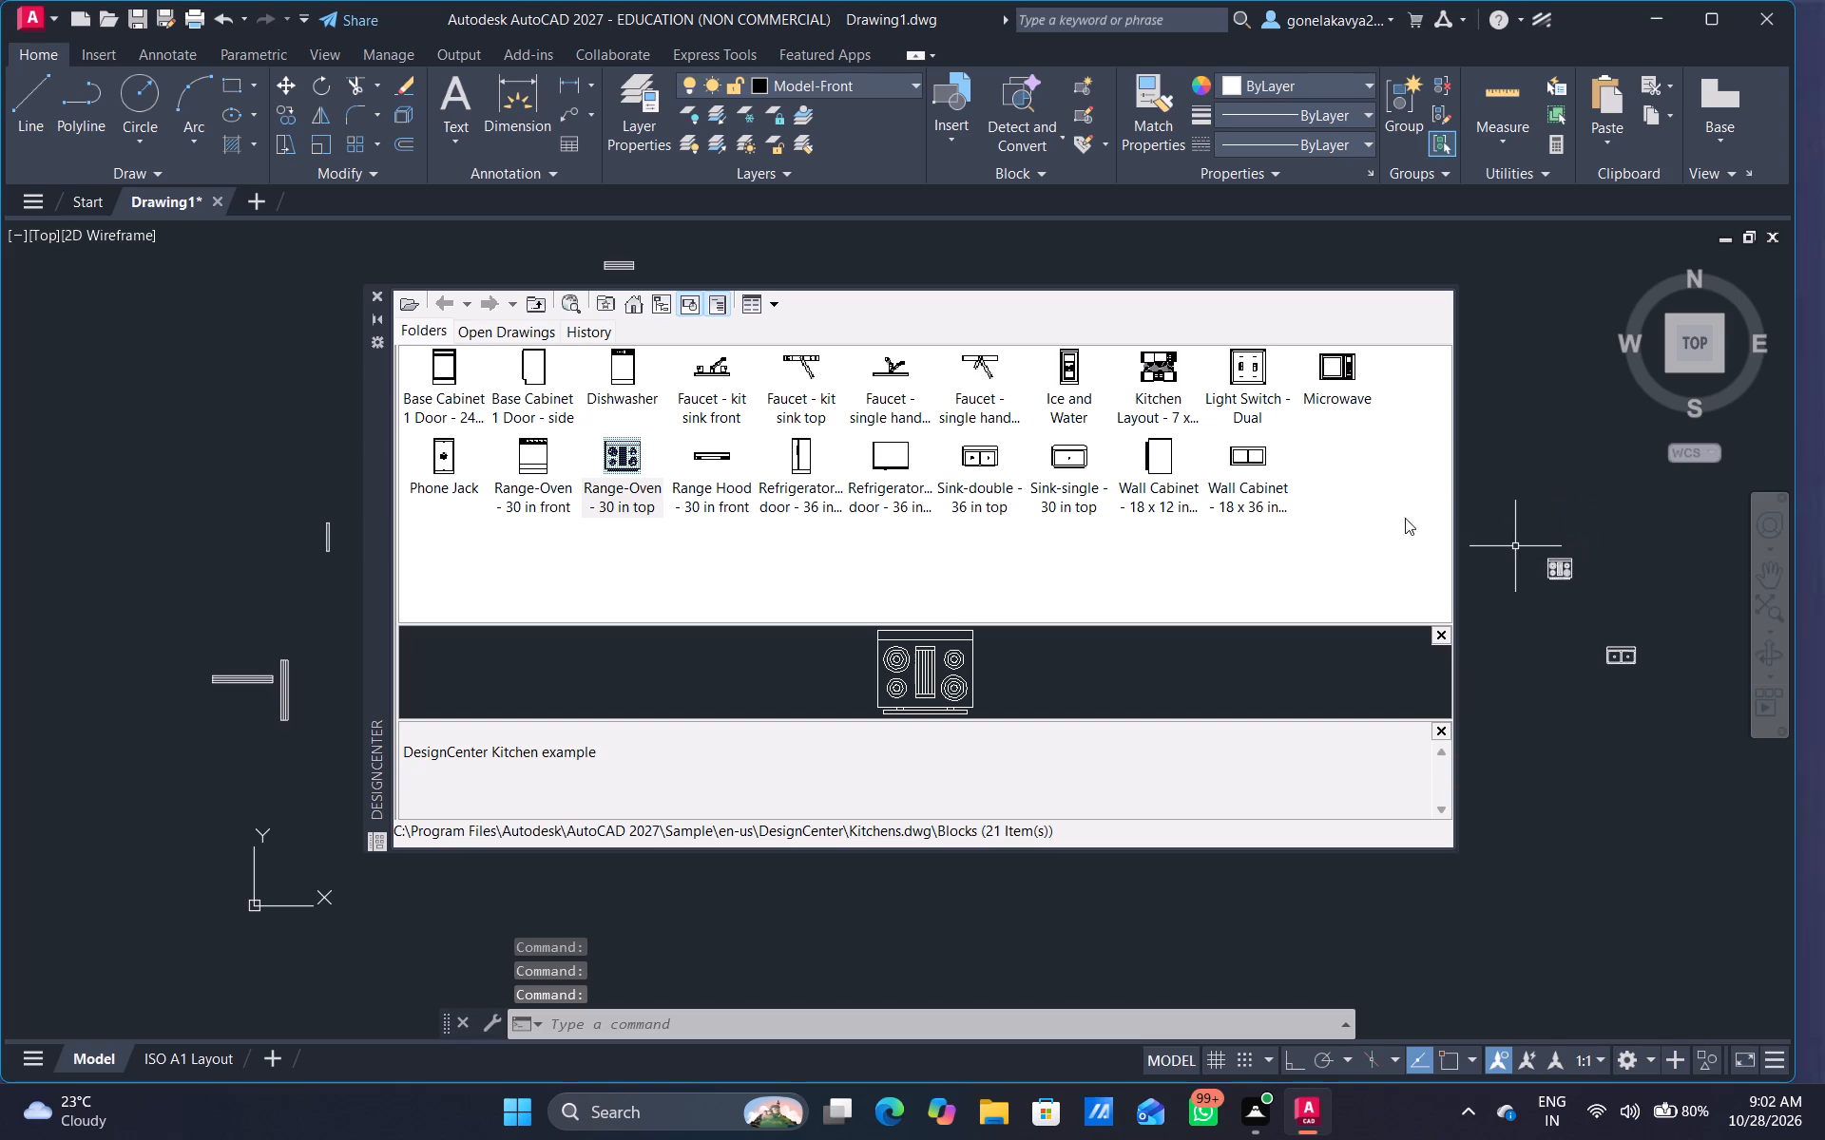
left_click_drag(1225, 364, 1545, 456)
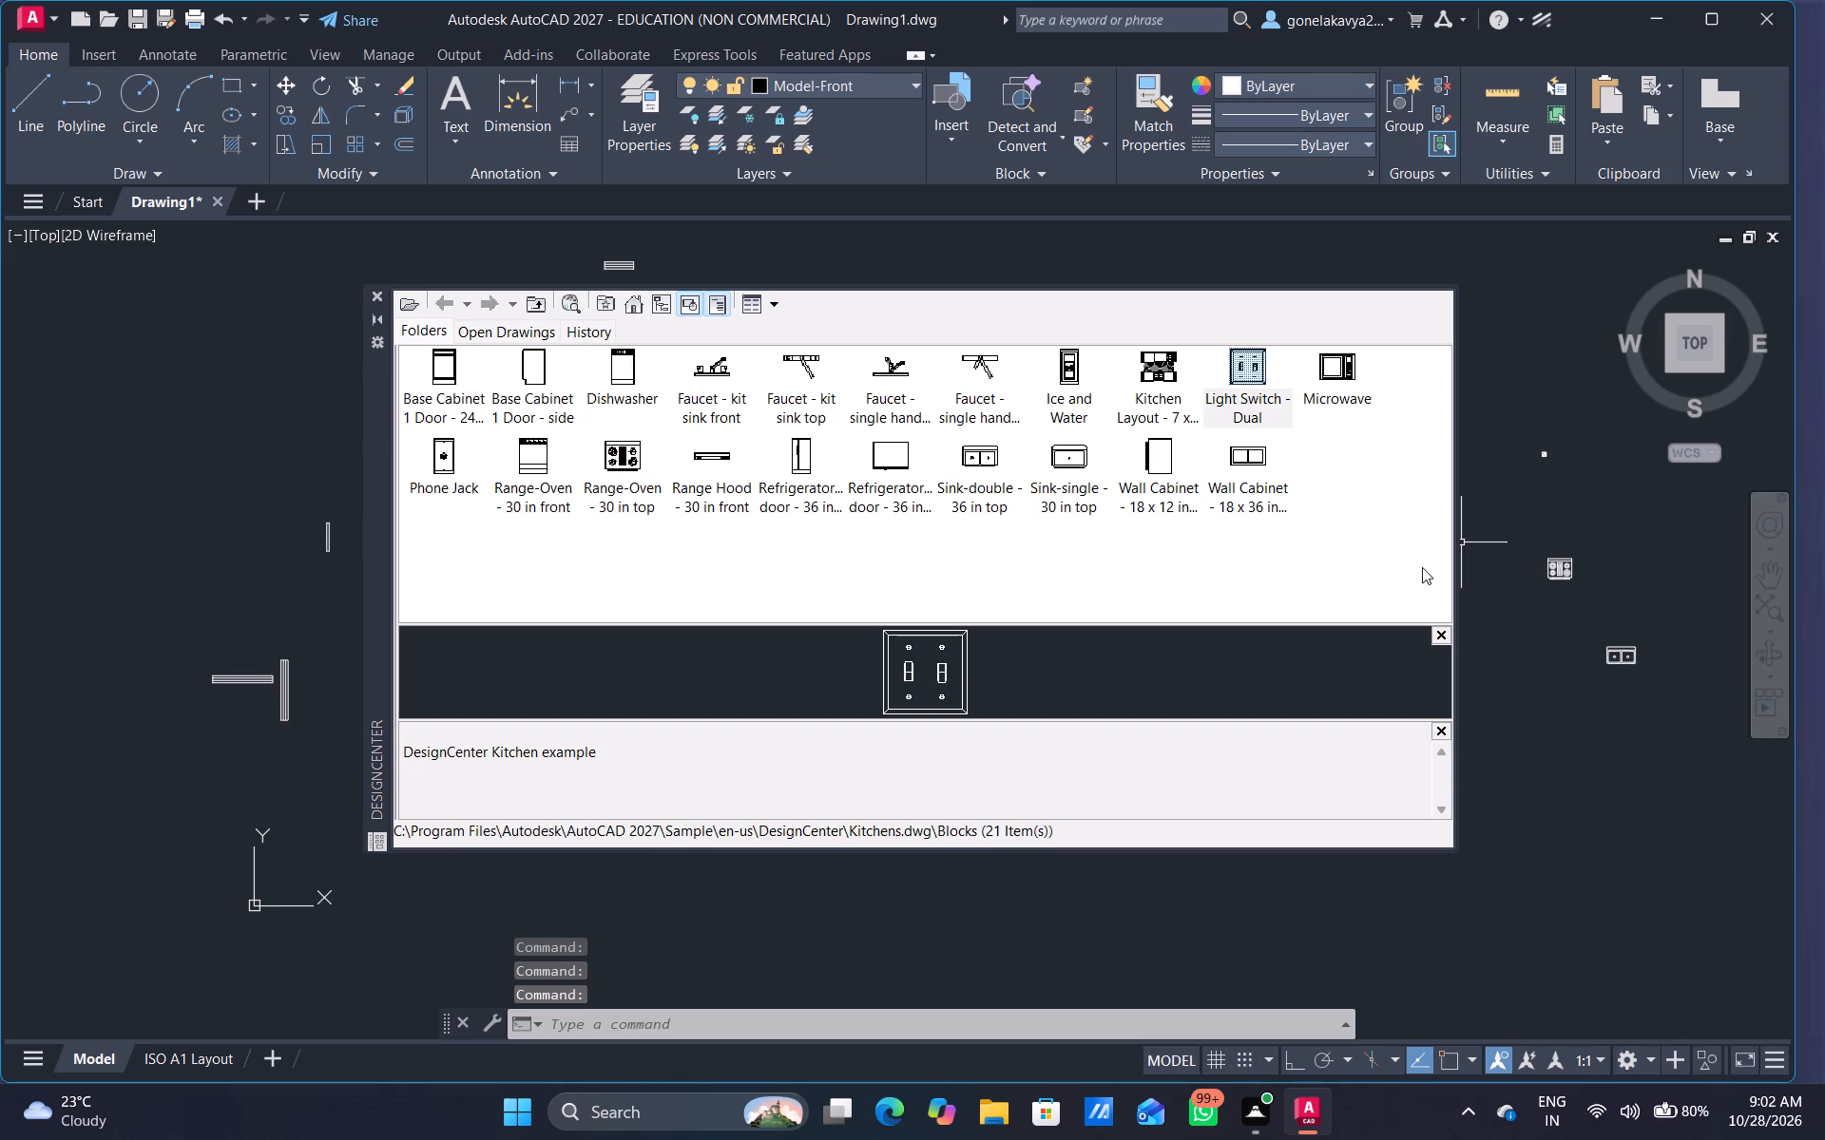
left_click_drag(1309, 371, 1451, 464)
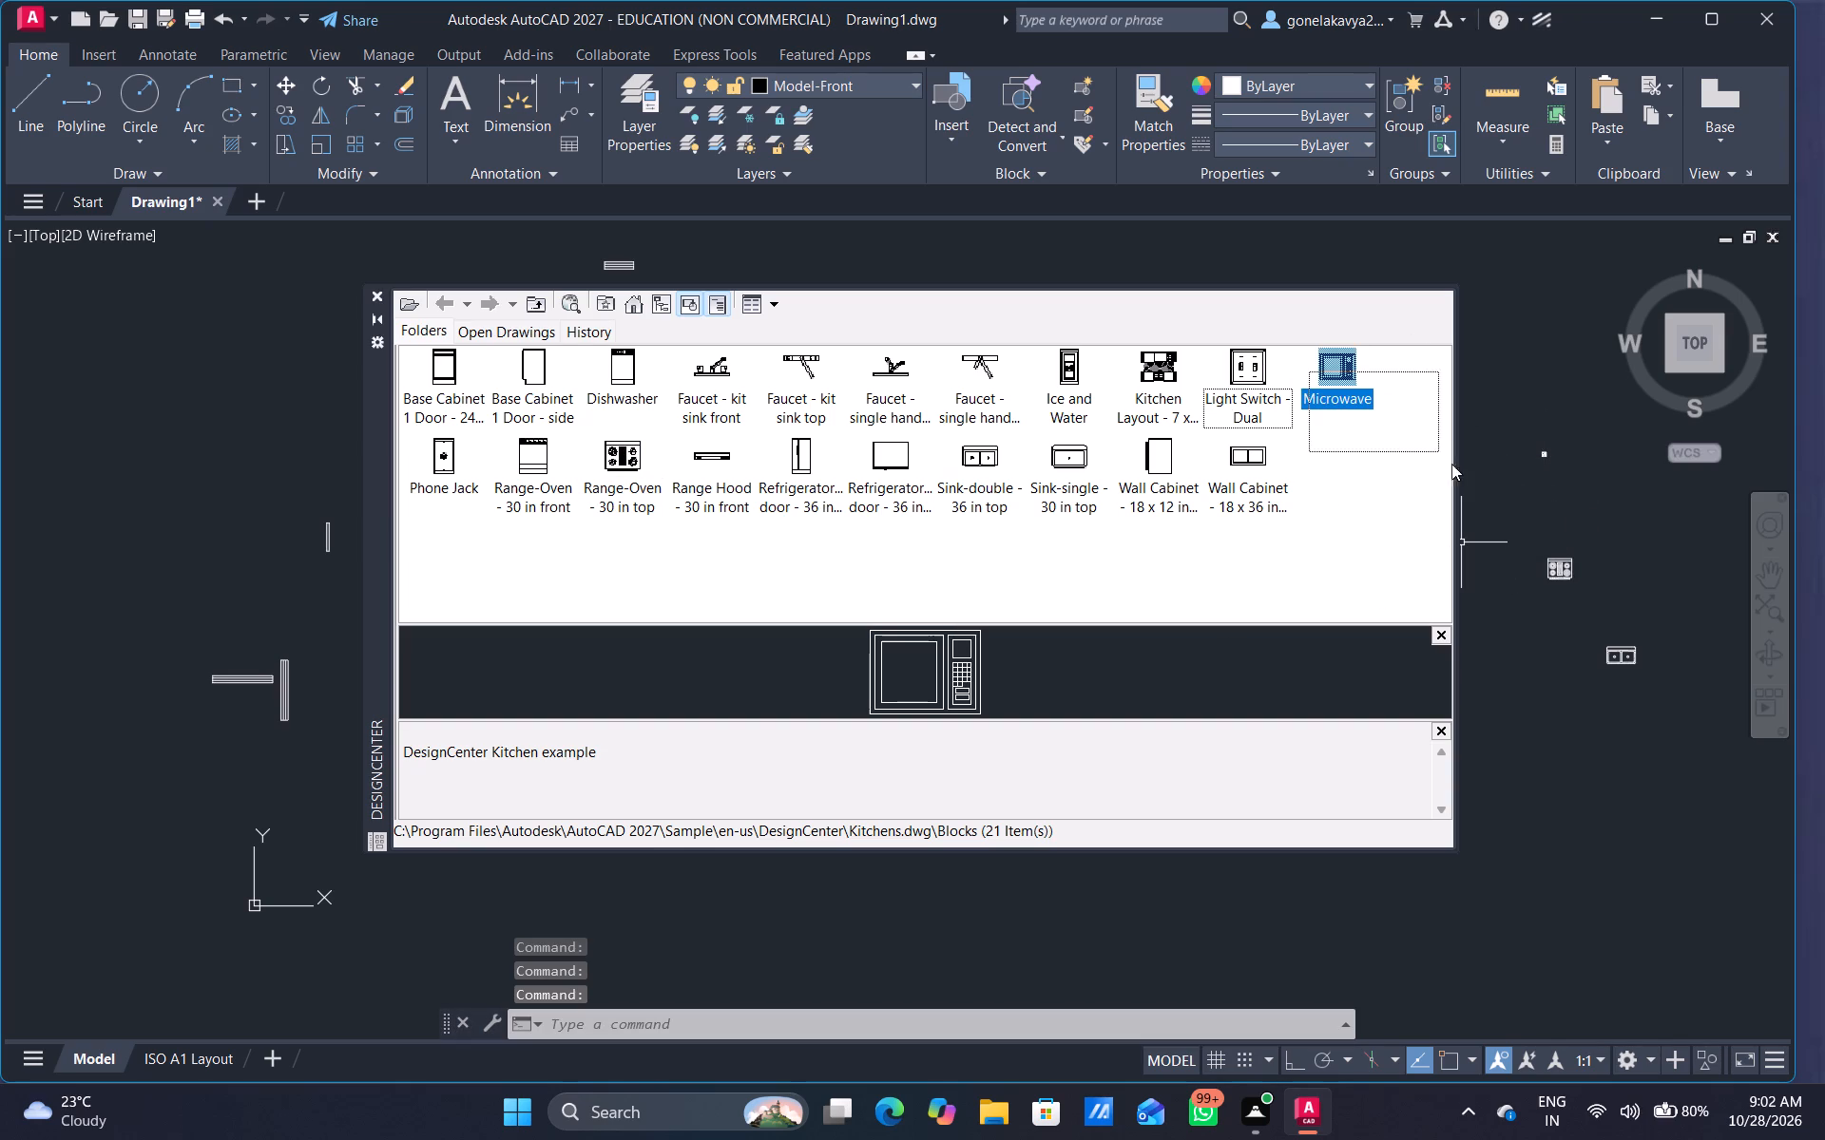
left_click_drag(1451, 464, 1505, 500)
left_click_drag(1305, 370, 1495, 487)
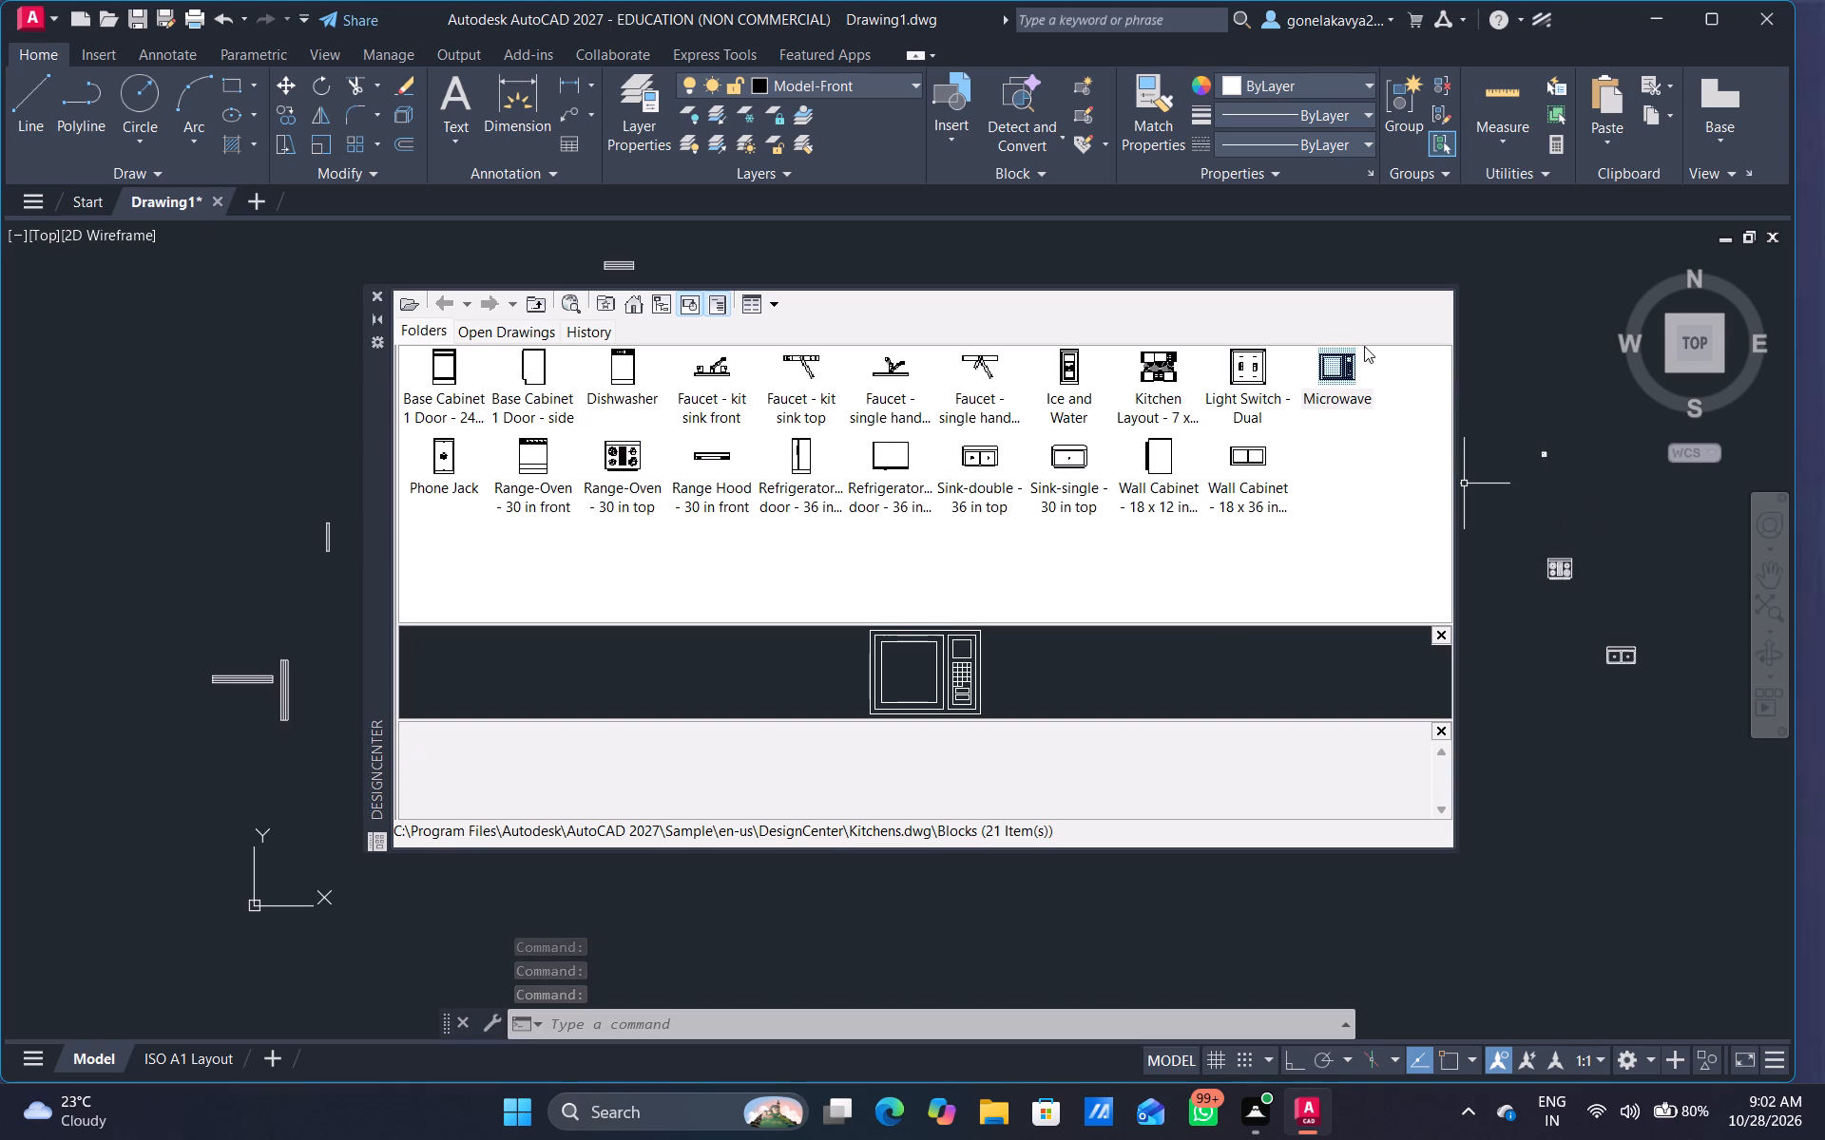
left_click_drag(1365, 366, 1527, 471)
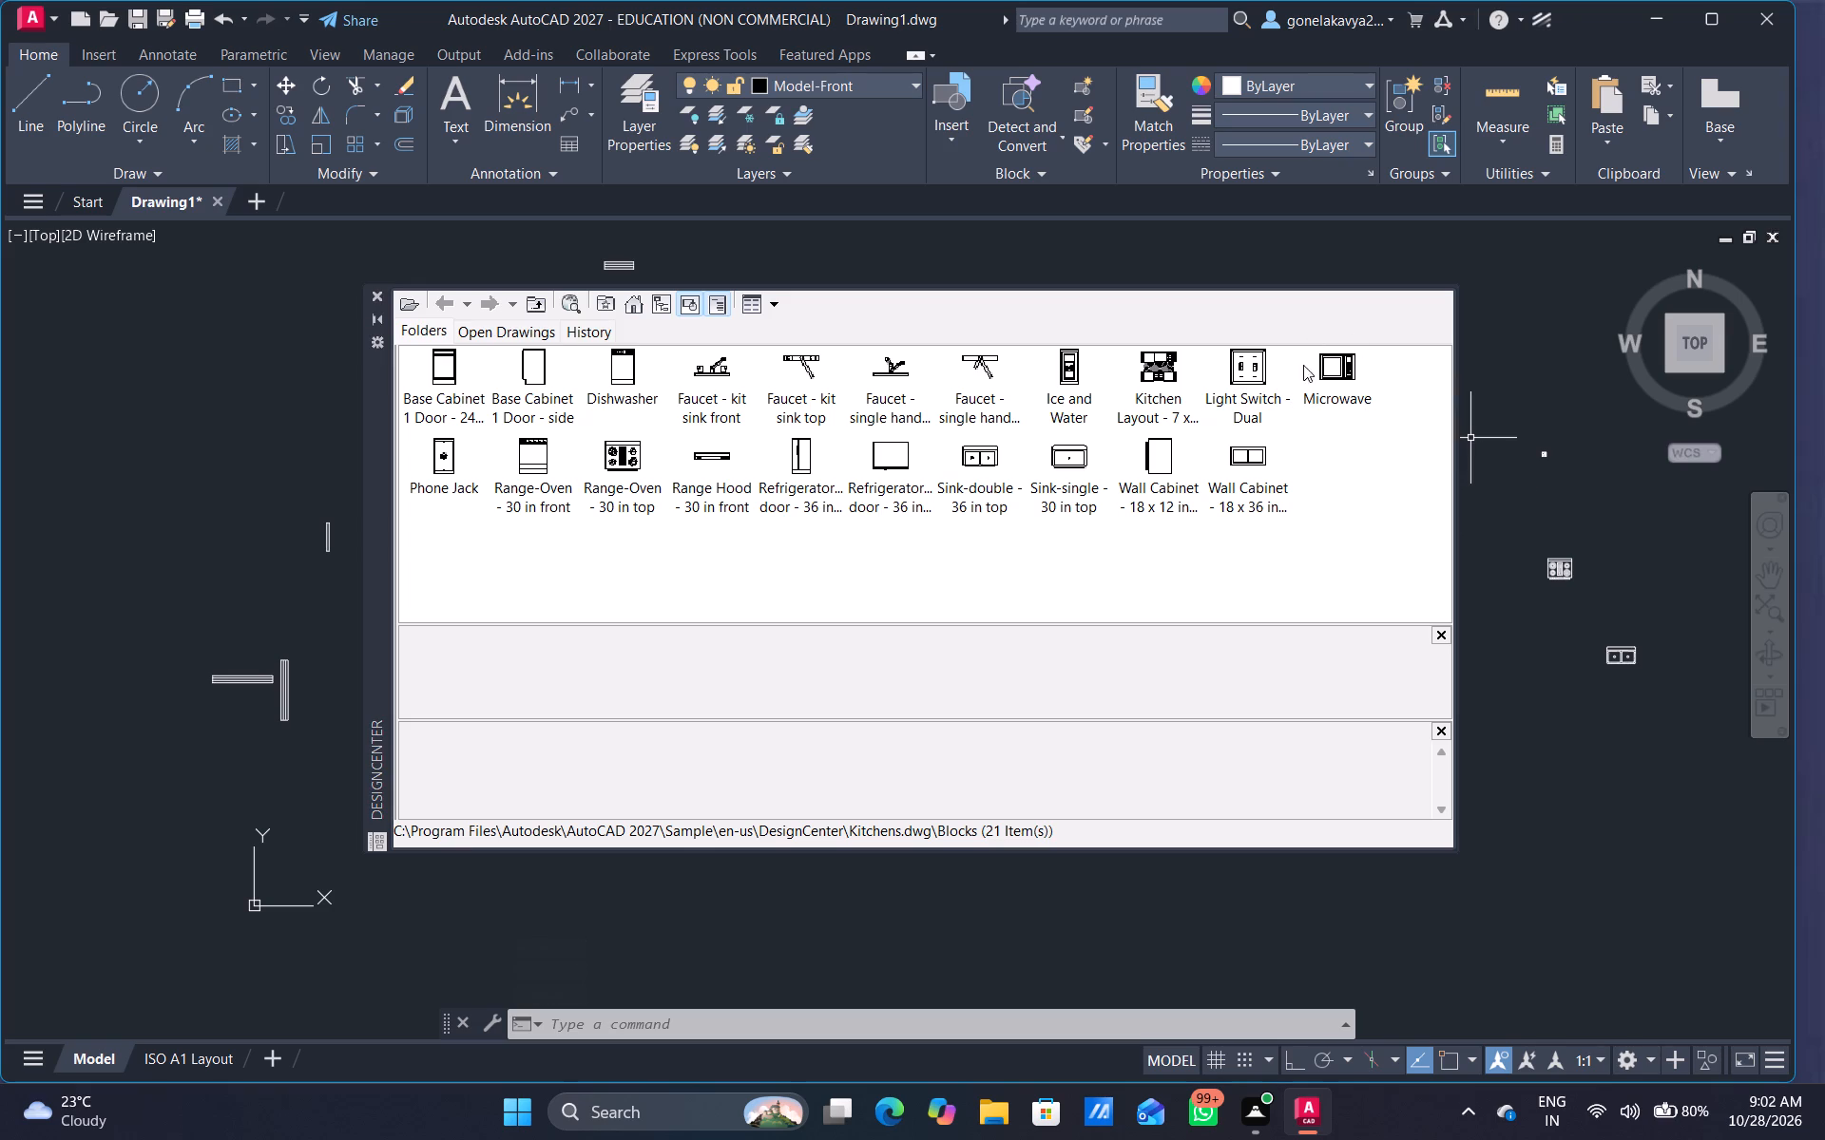
left_click(1336, 368)
left_click_drag(1336, 360, 1497, 398)
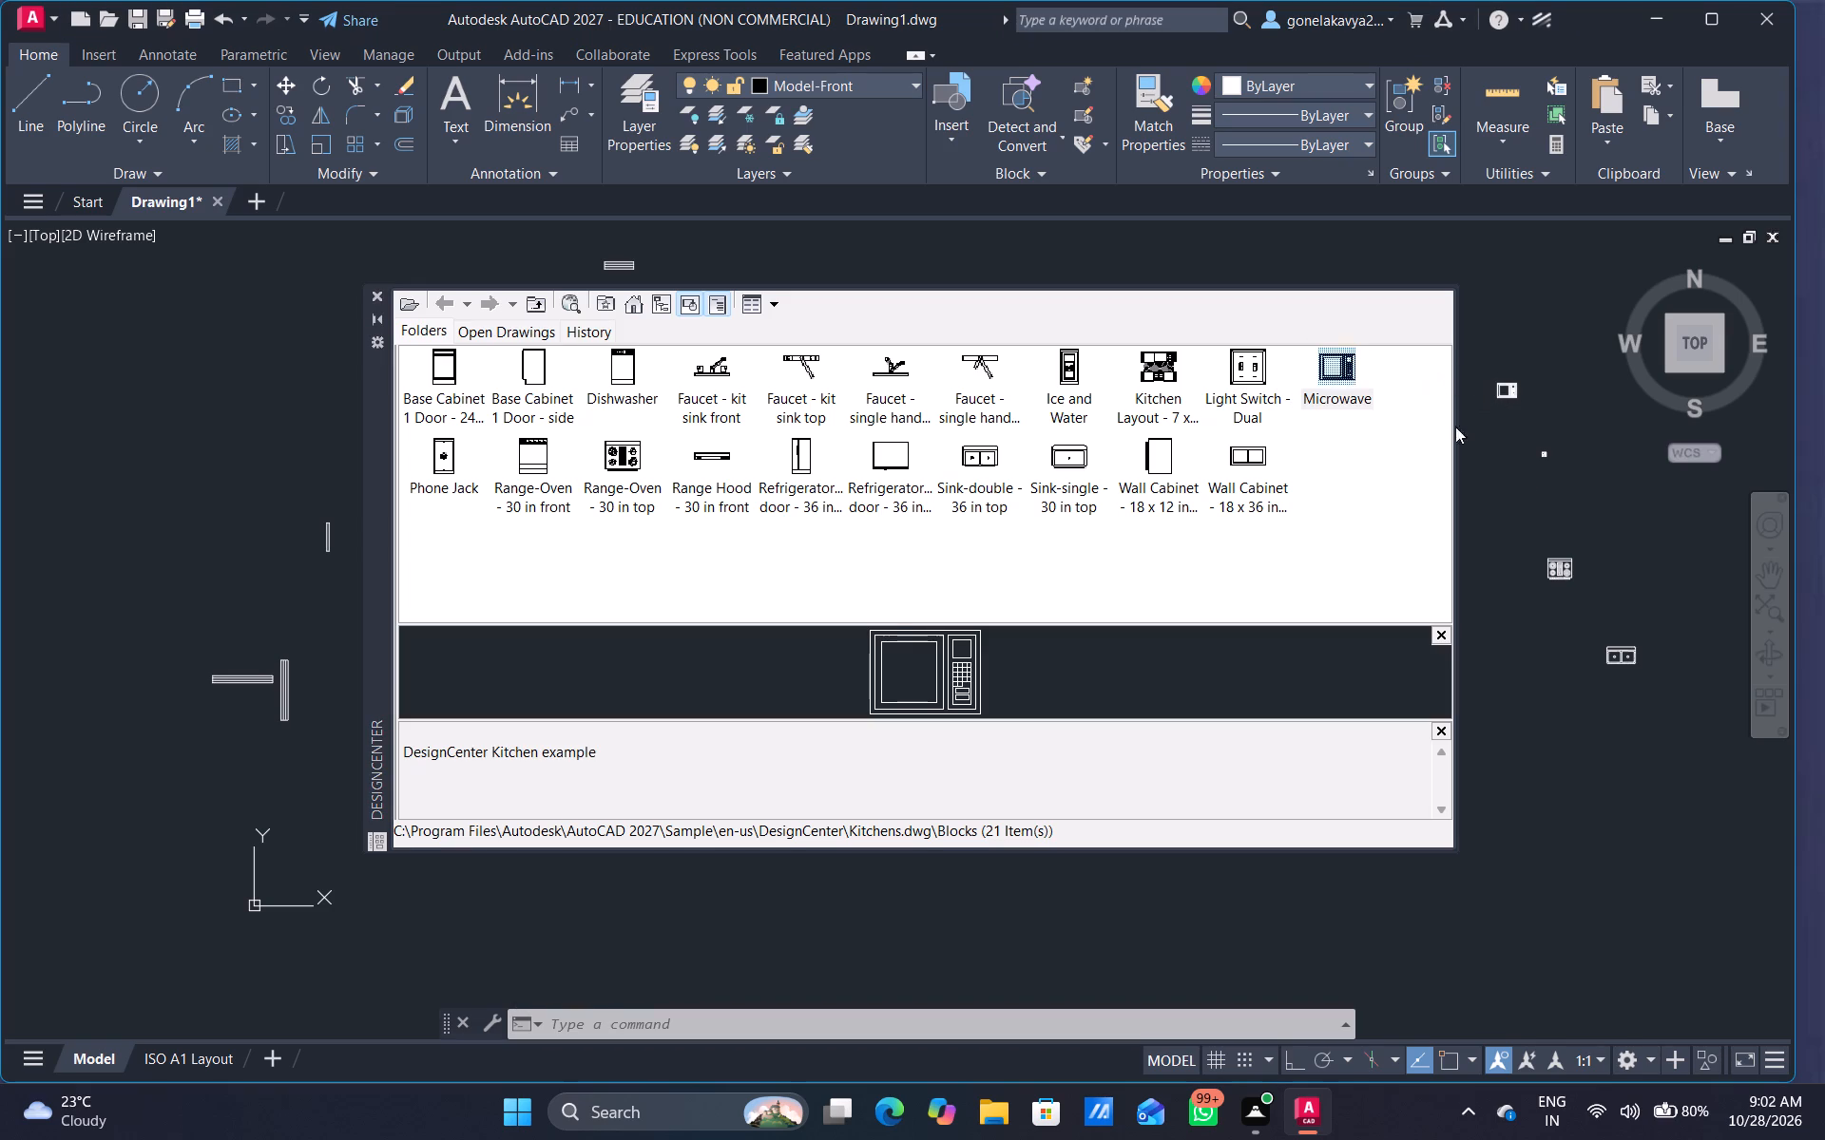
Insert the Toilet - top and Sink - Oval top blocks from House Designer.dwg beside the kitchen fixtures.
left_click(634, 303)
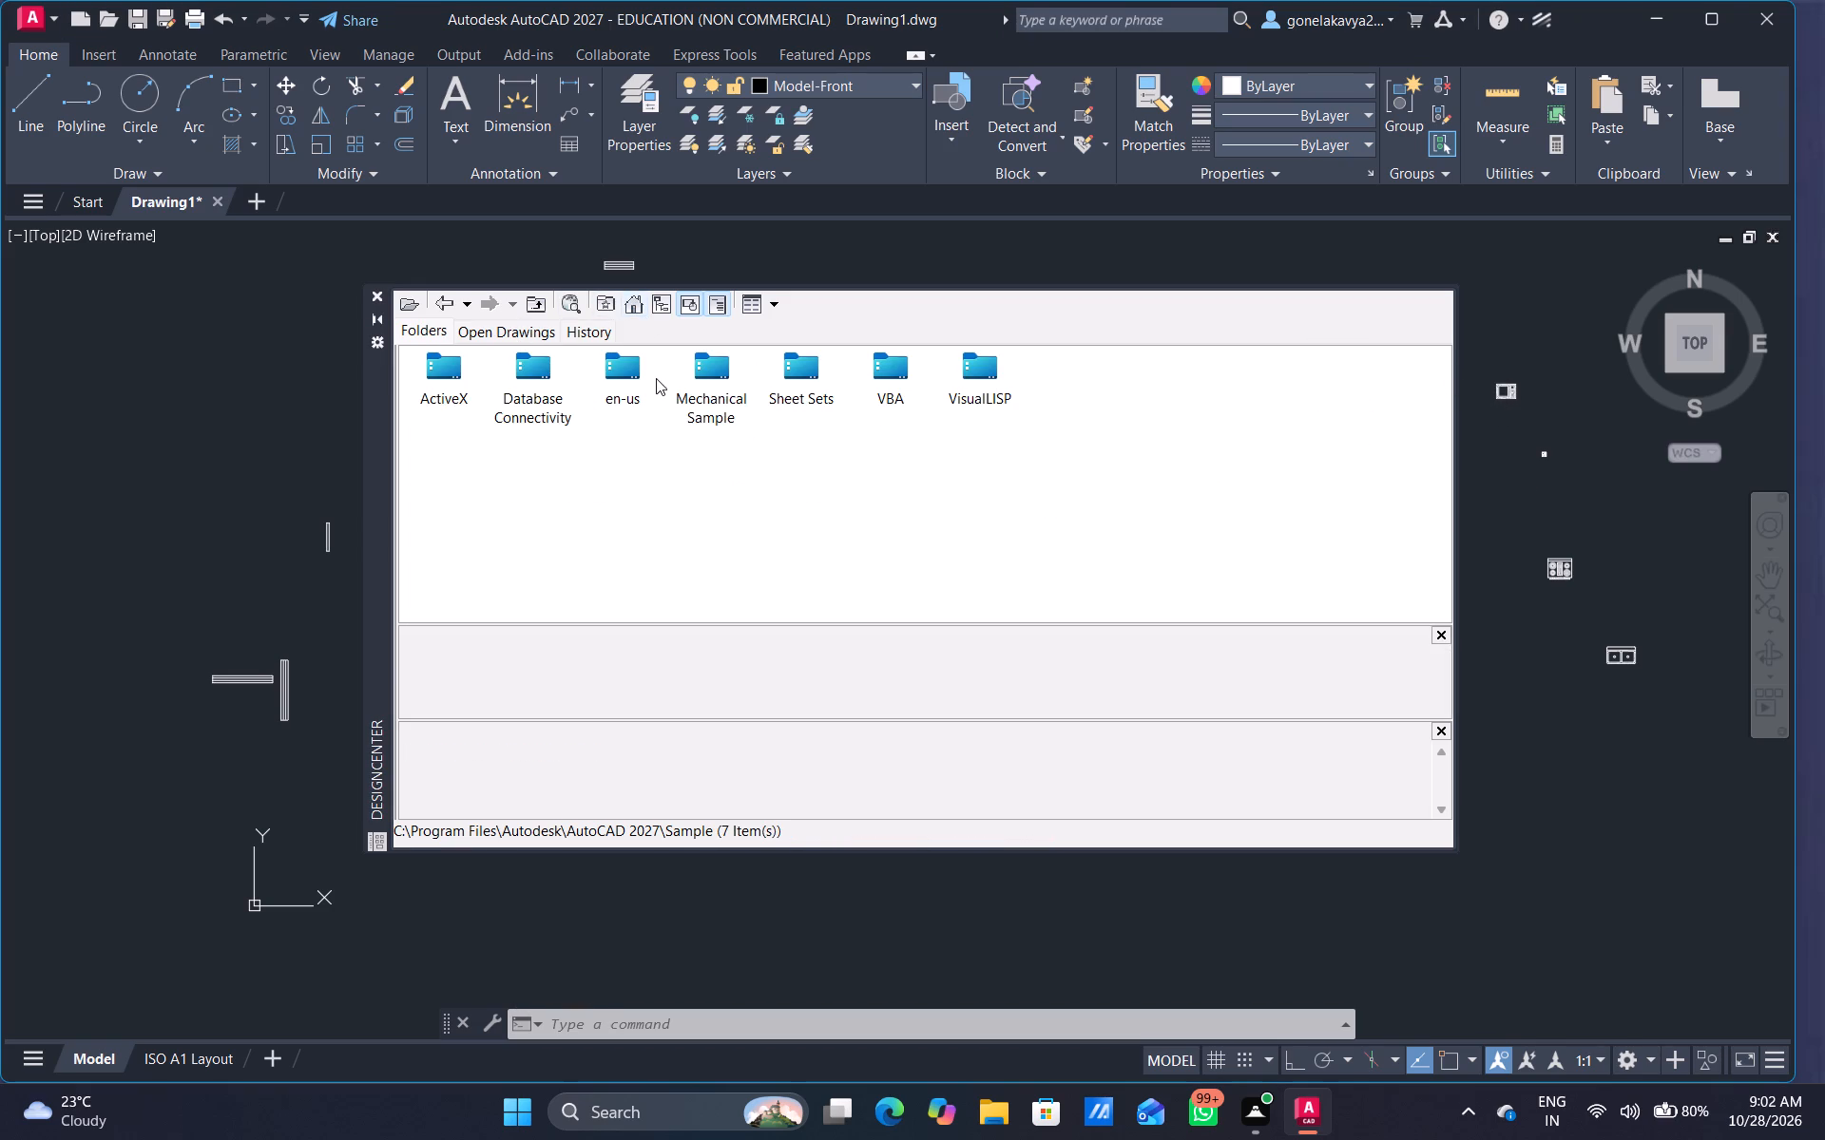
double_click(641, 368)
double_click(452, 374)
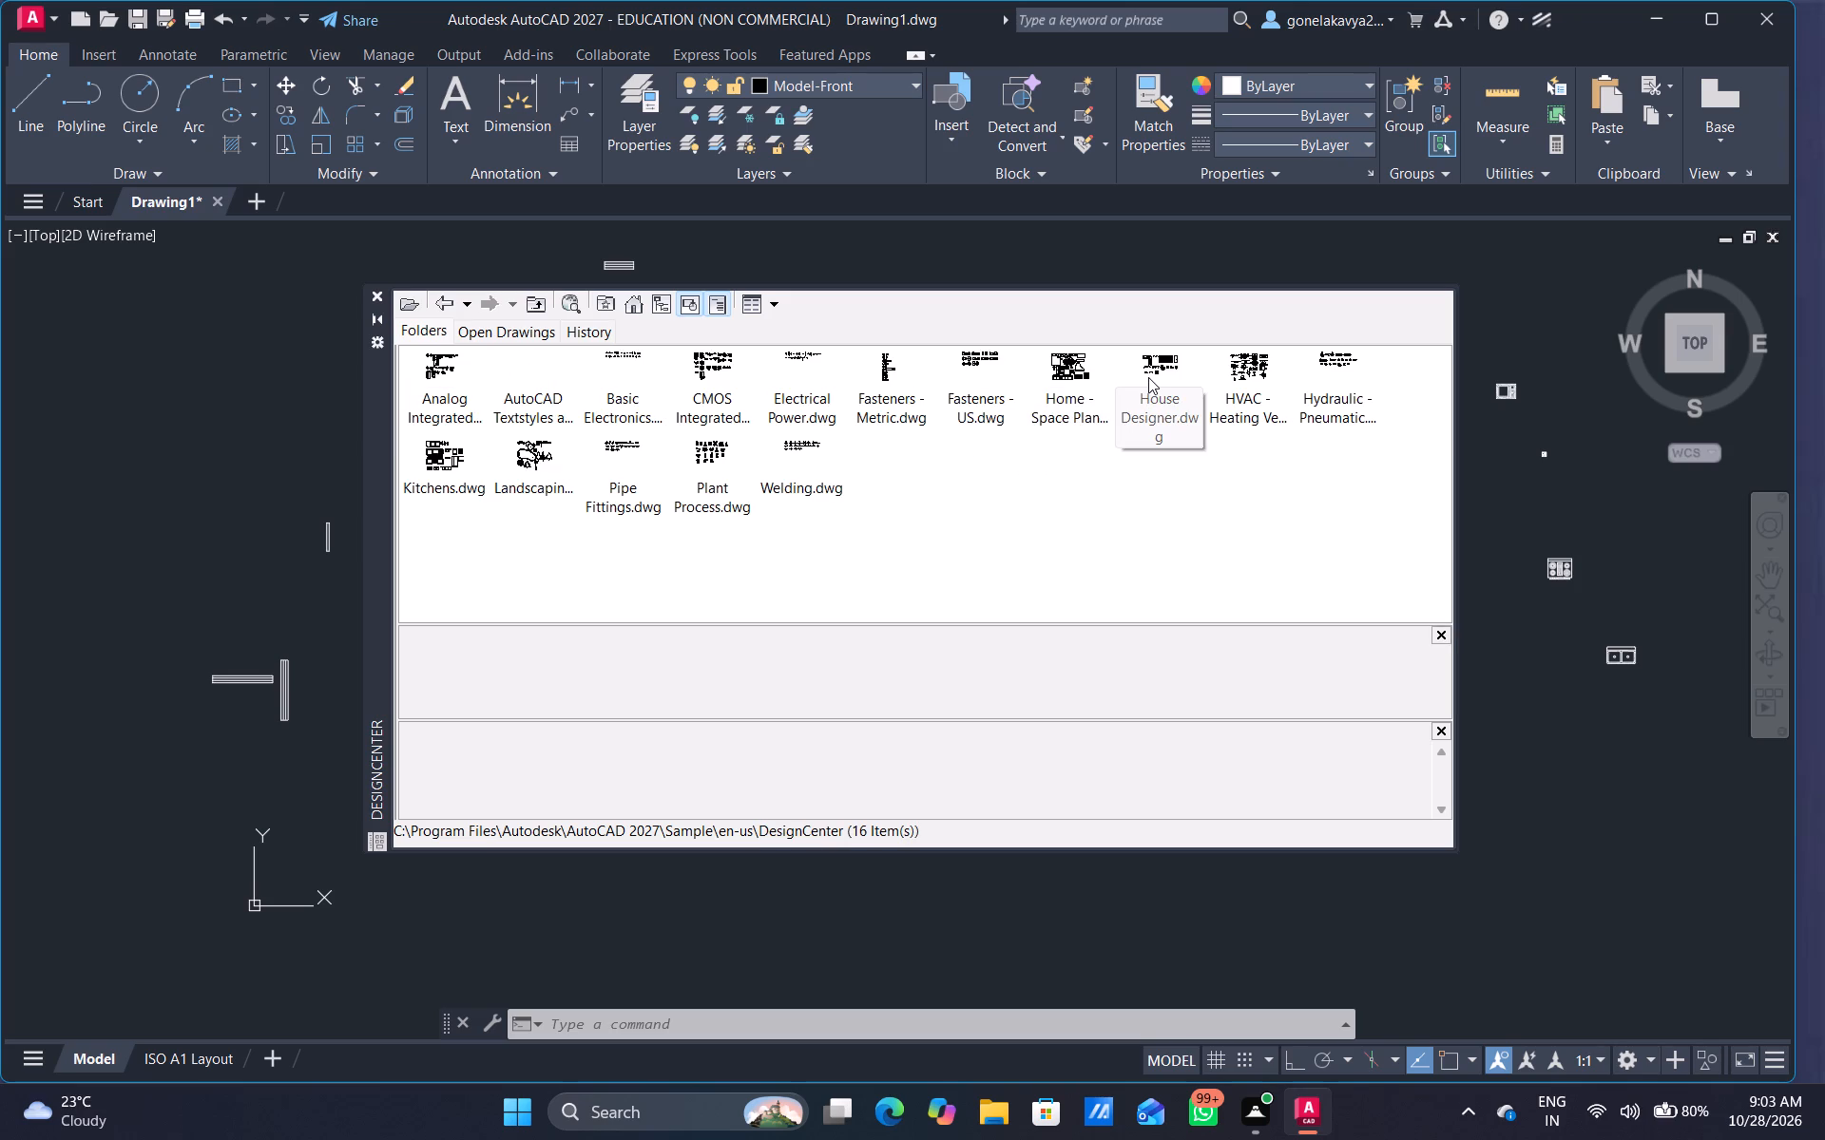
left_click(1148, 377)
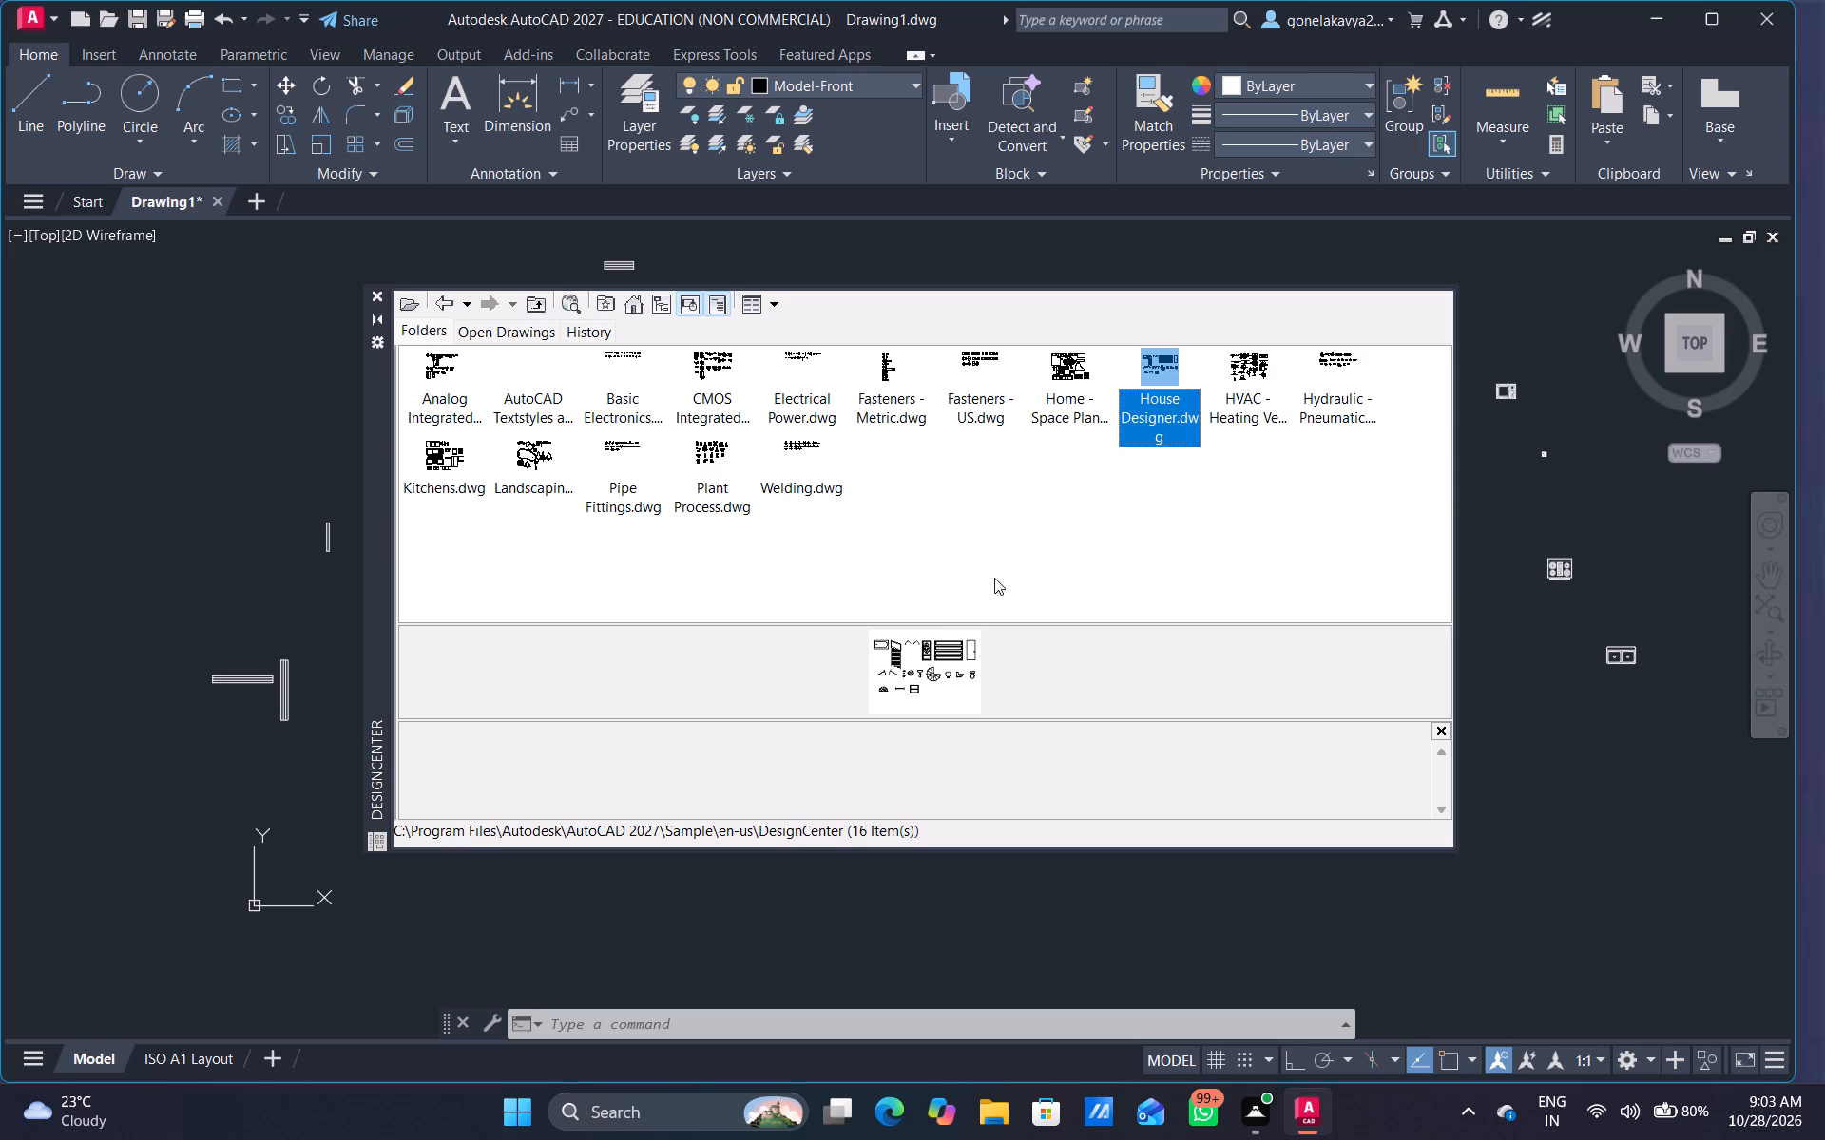
double_click(1173, 363)
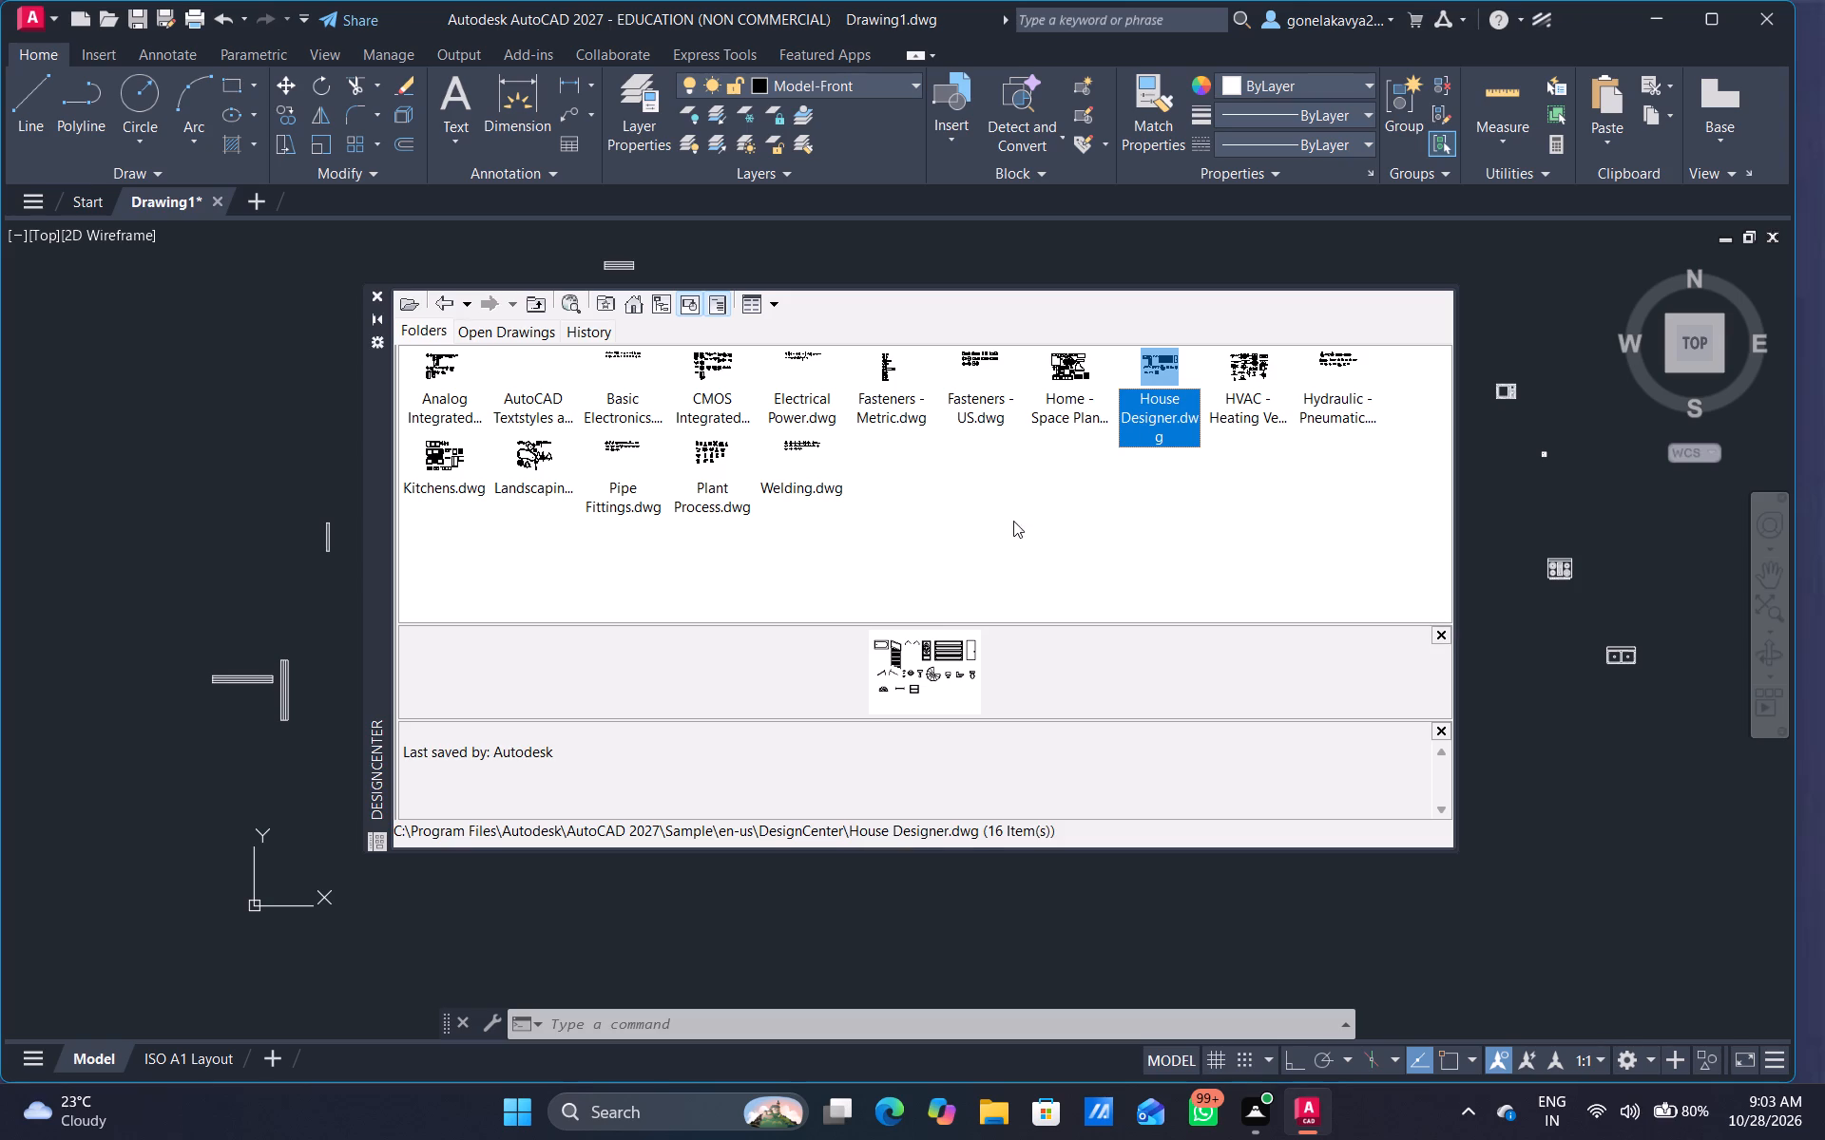
double_click(444, 375)
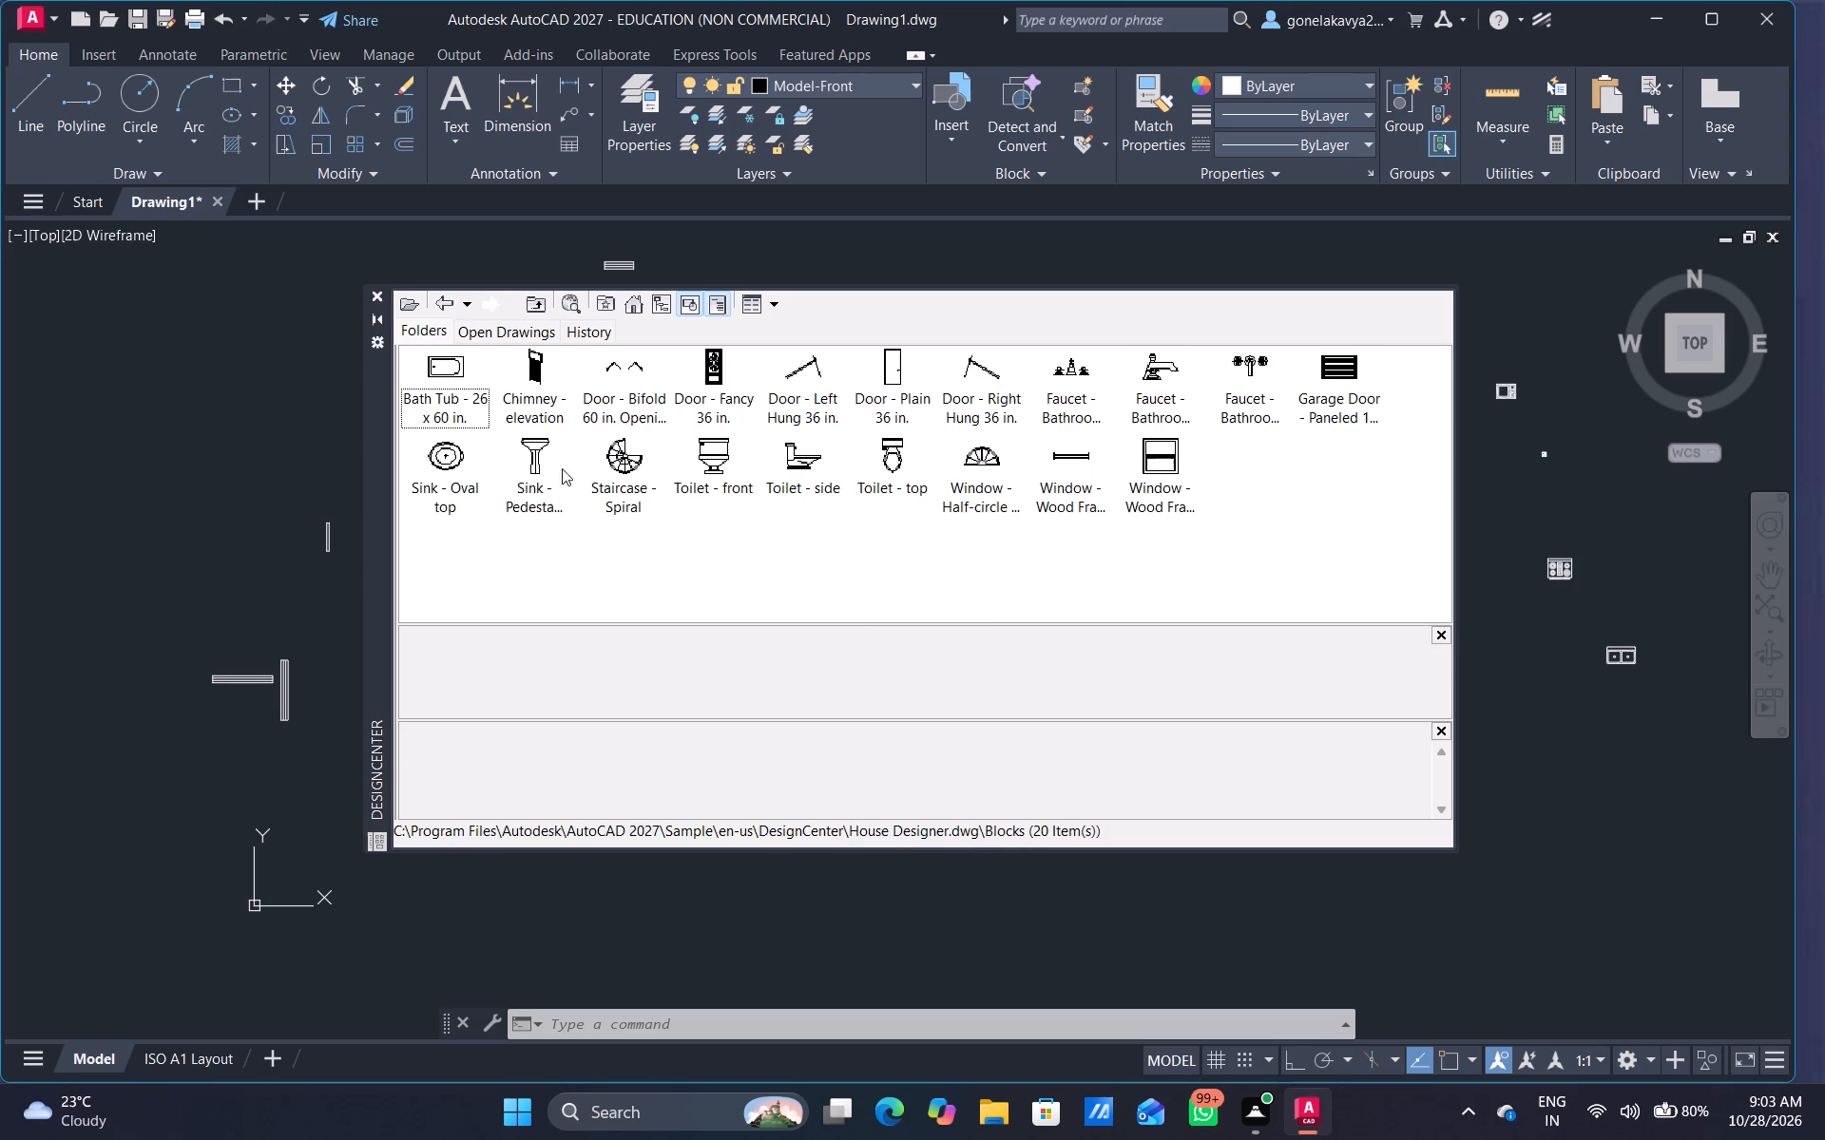
left_click_drag(894, 443, 1549, 623)
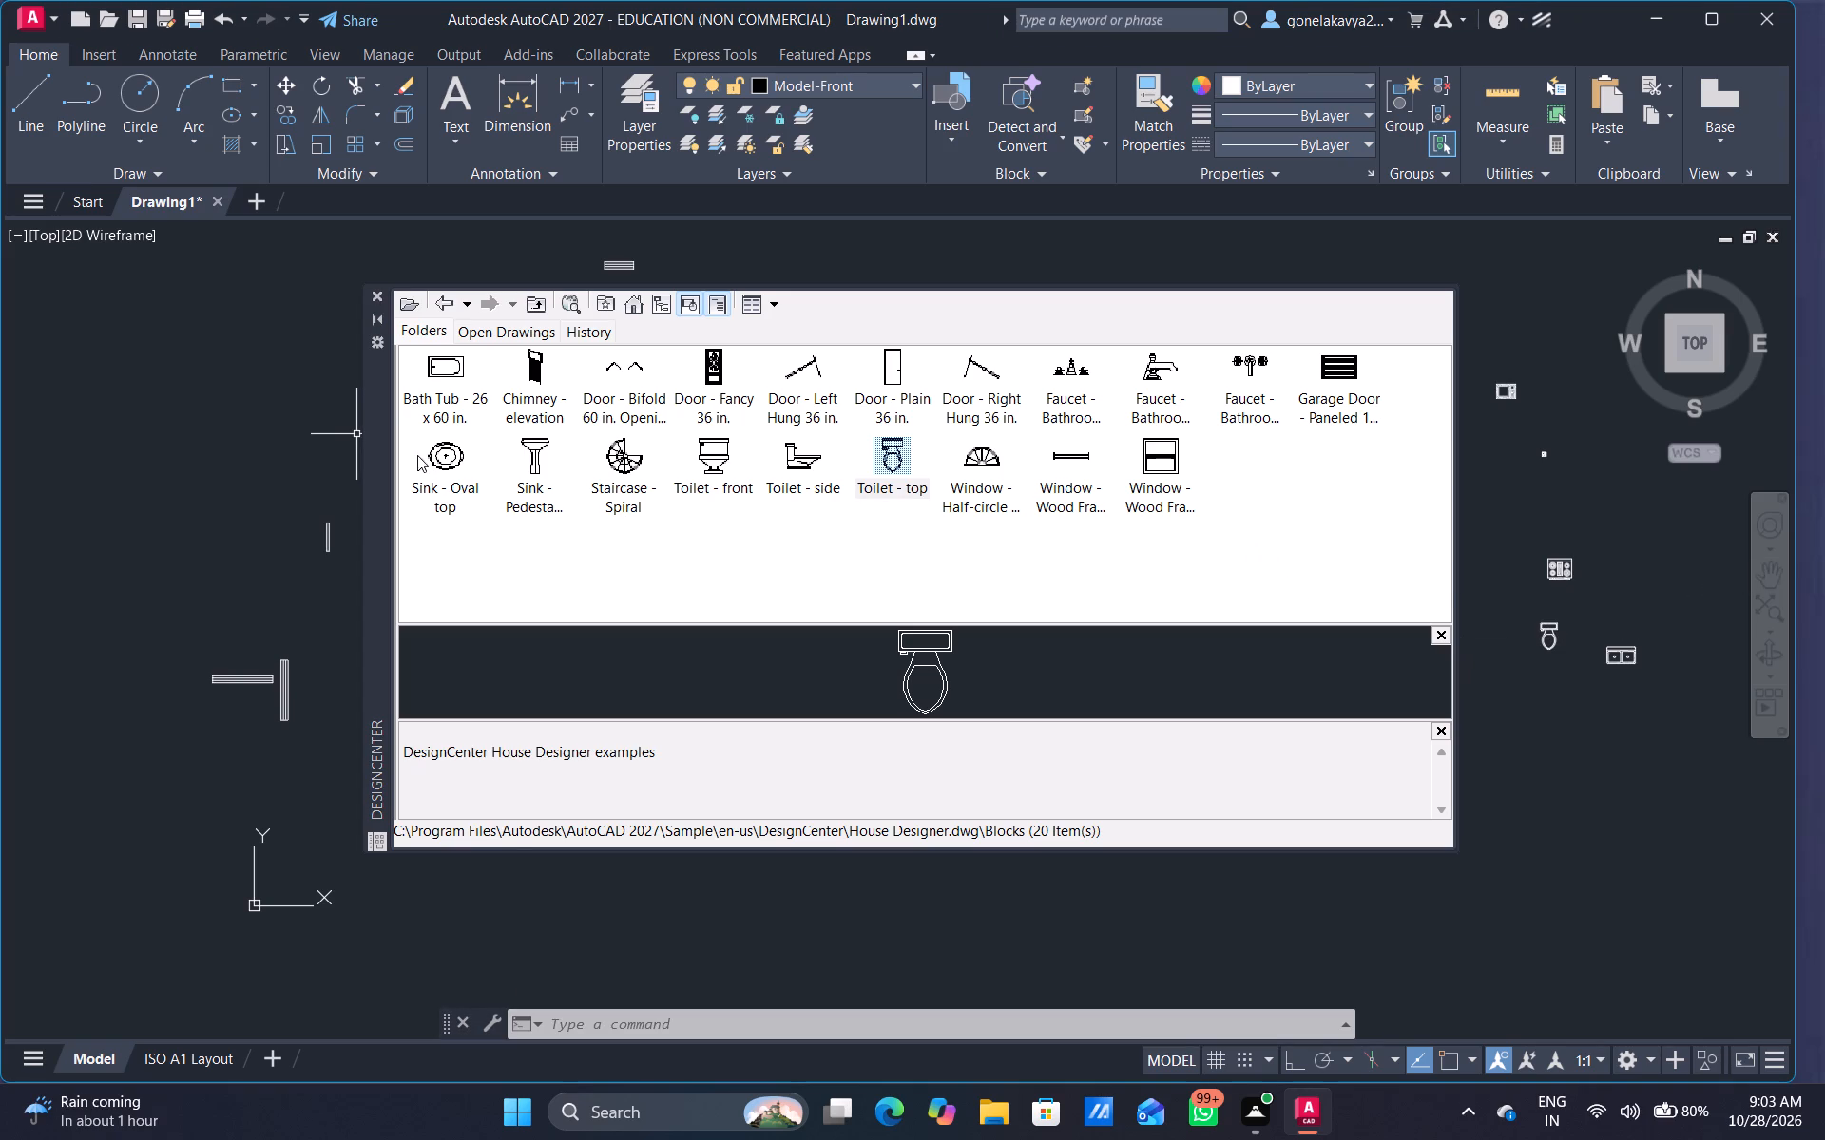
left_click_drag(428, 458, 1491, 543)
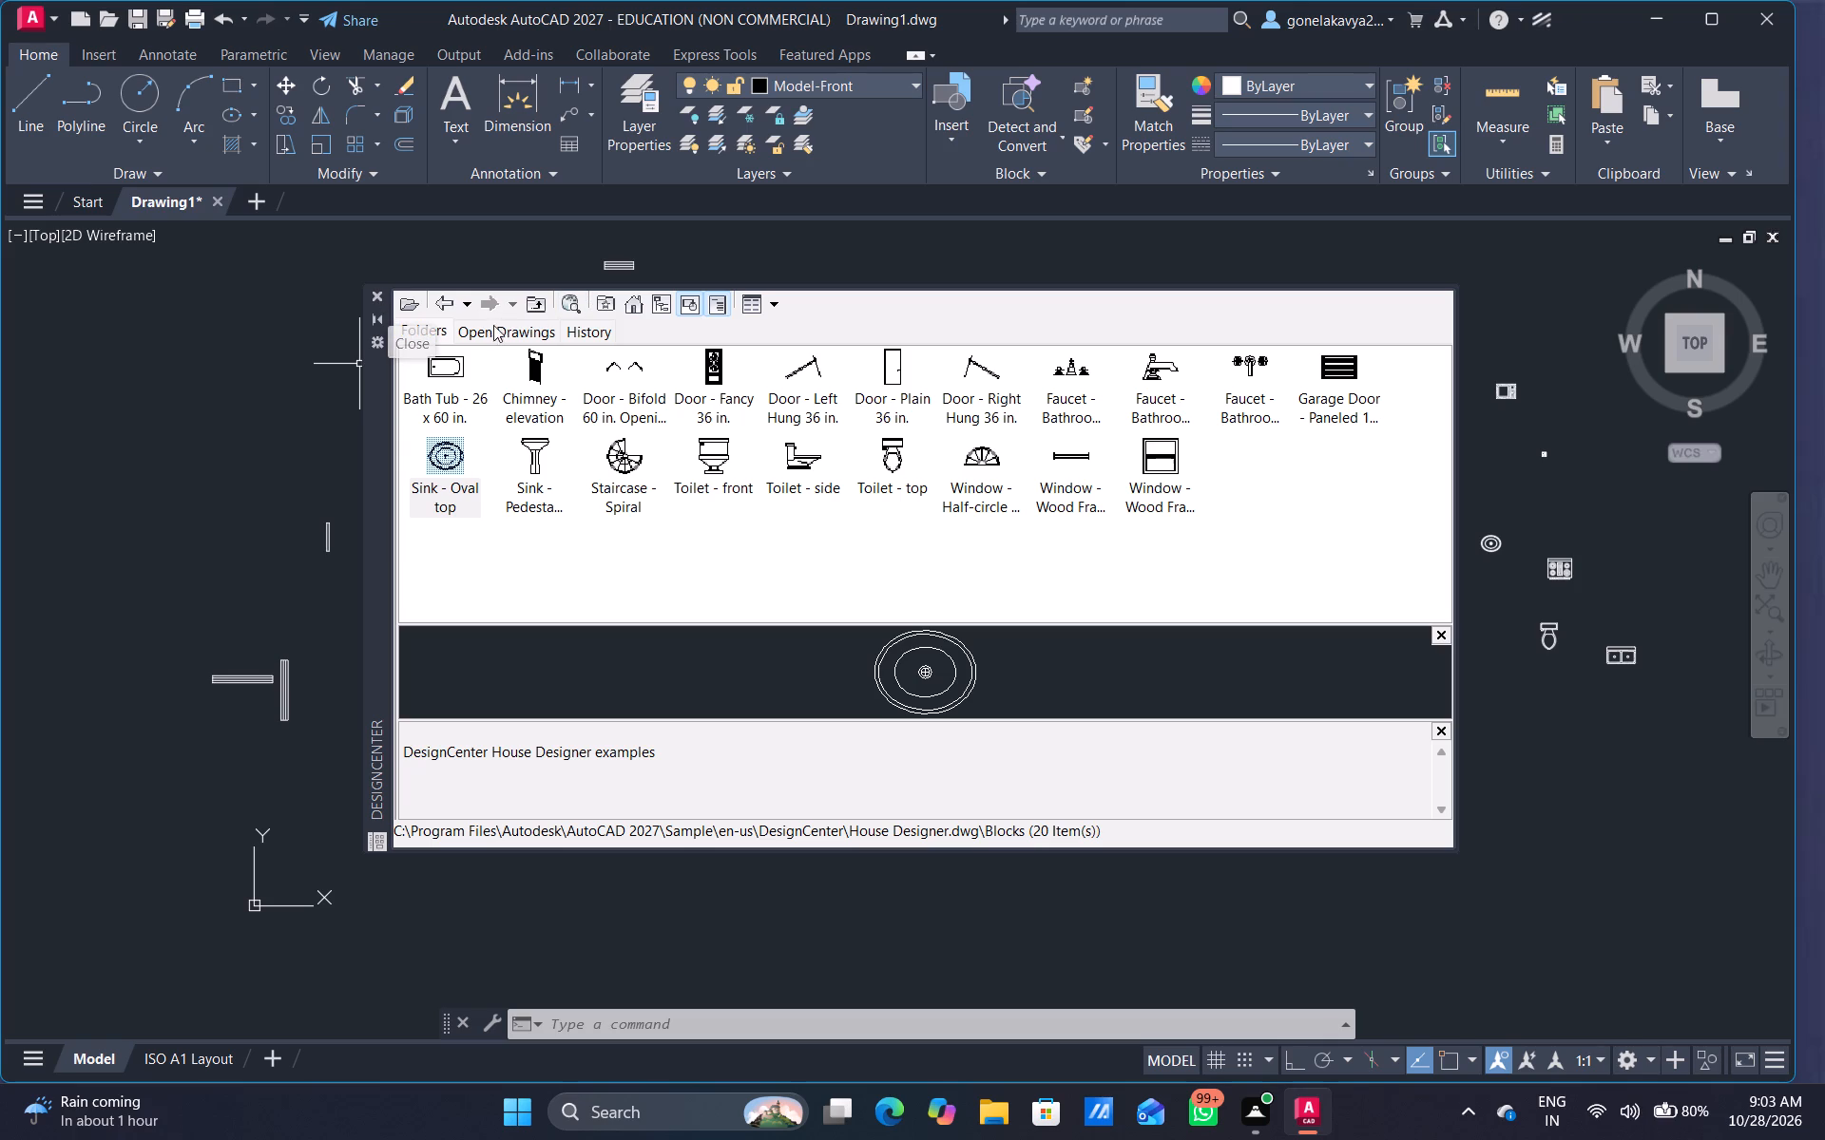
Insert the Bed - Queen block from Home - Space Planner.dwg among the blocks beside the plans.
left_click(449, 302)
left_click(448, 302)
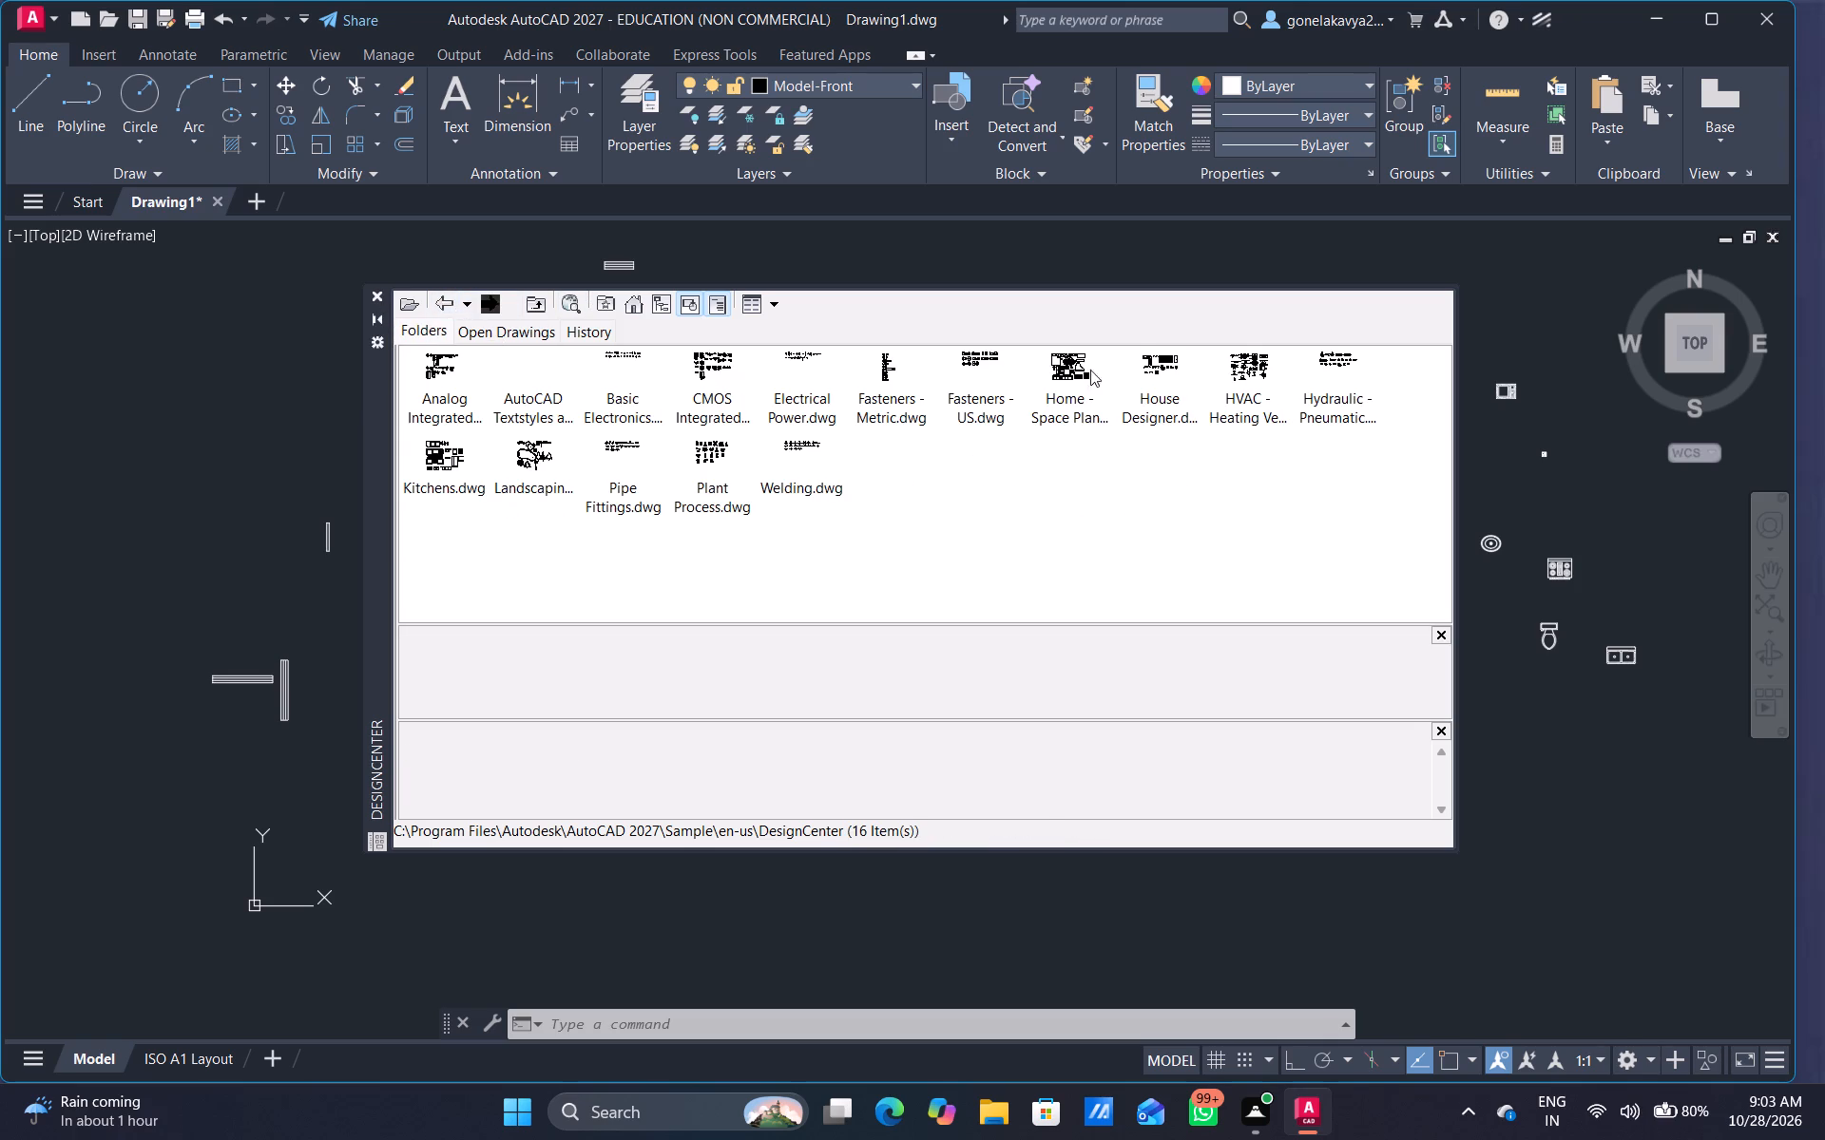
double_click(1088, 372)
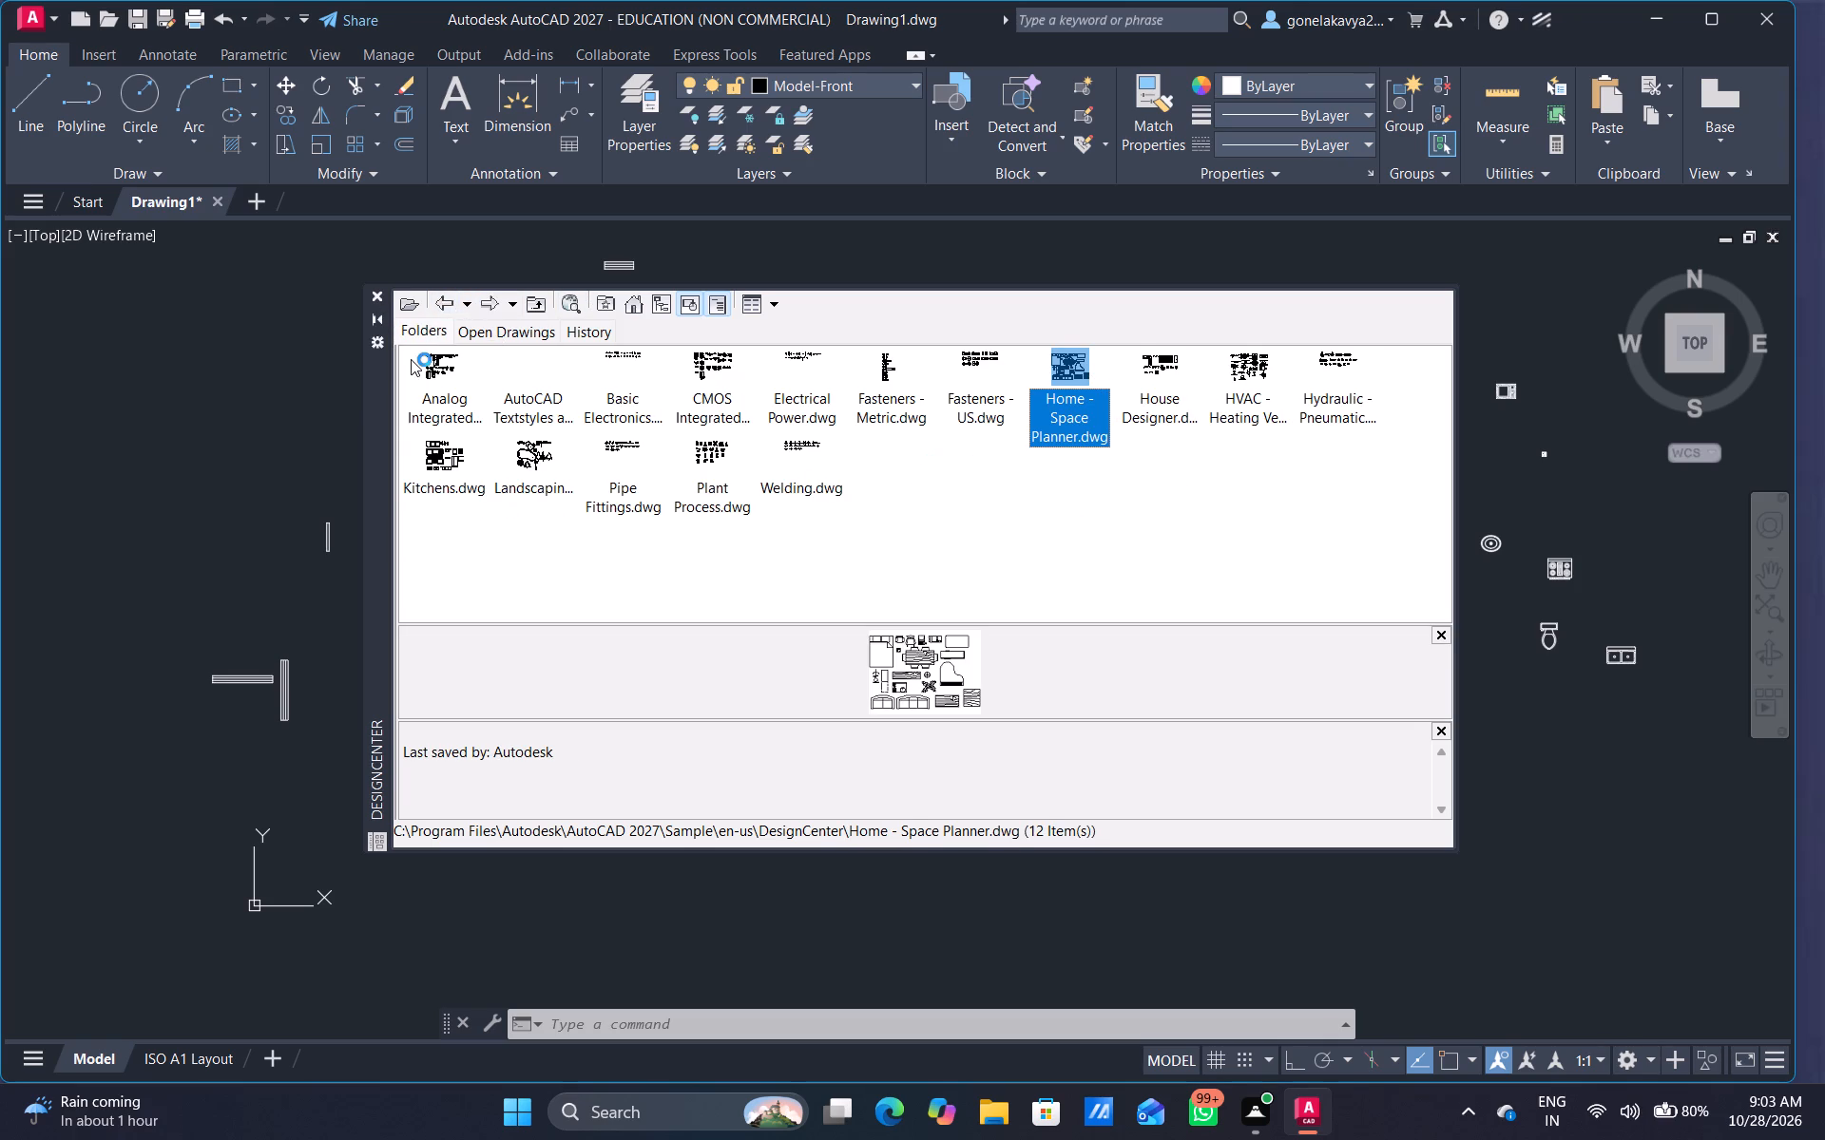
left_click(421, 363)
left_click(429, 364)
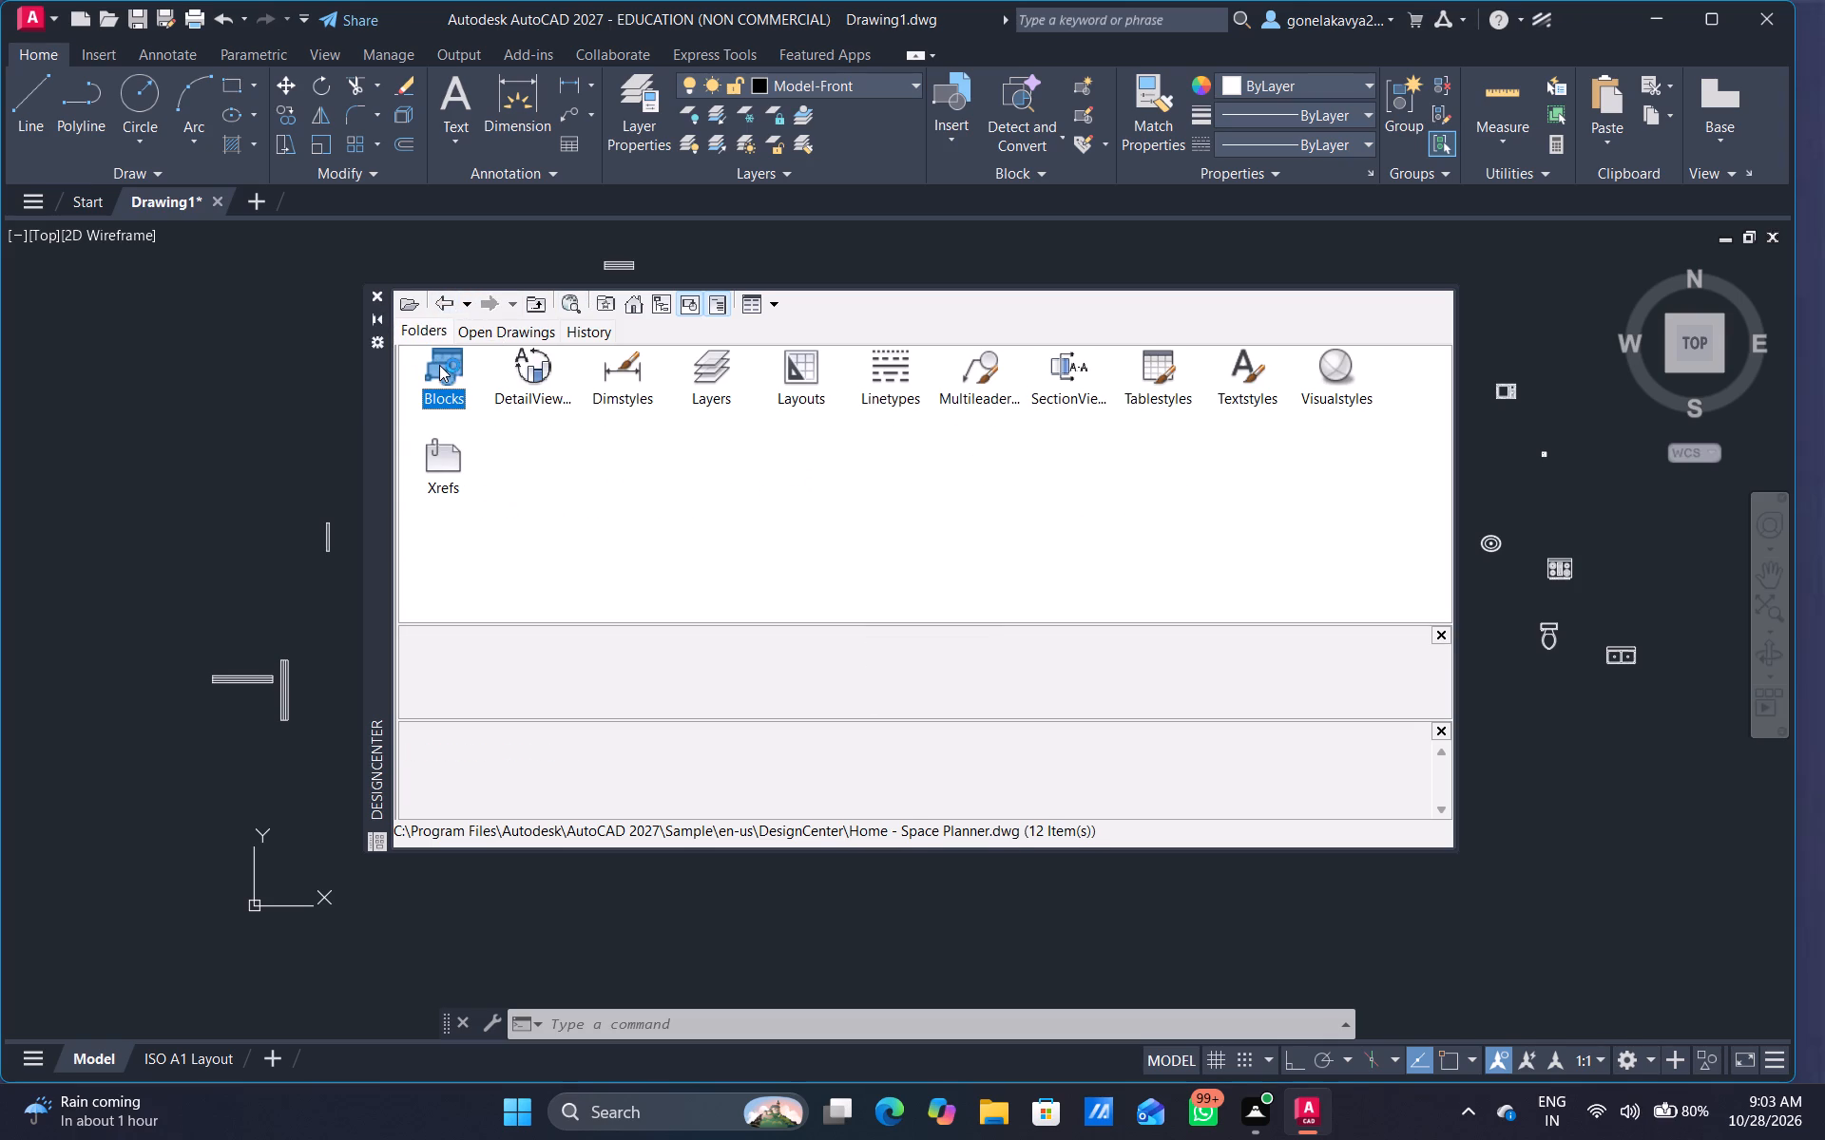
double_click(439, 365)
left_click_drag(439, 365, 945, 551)
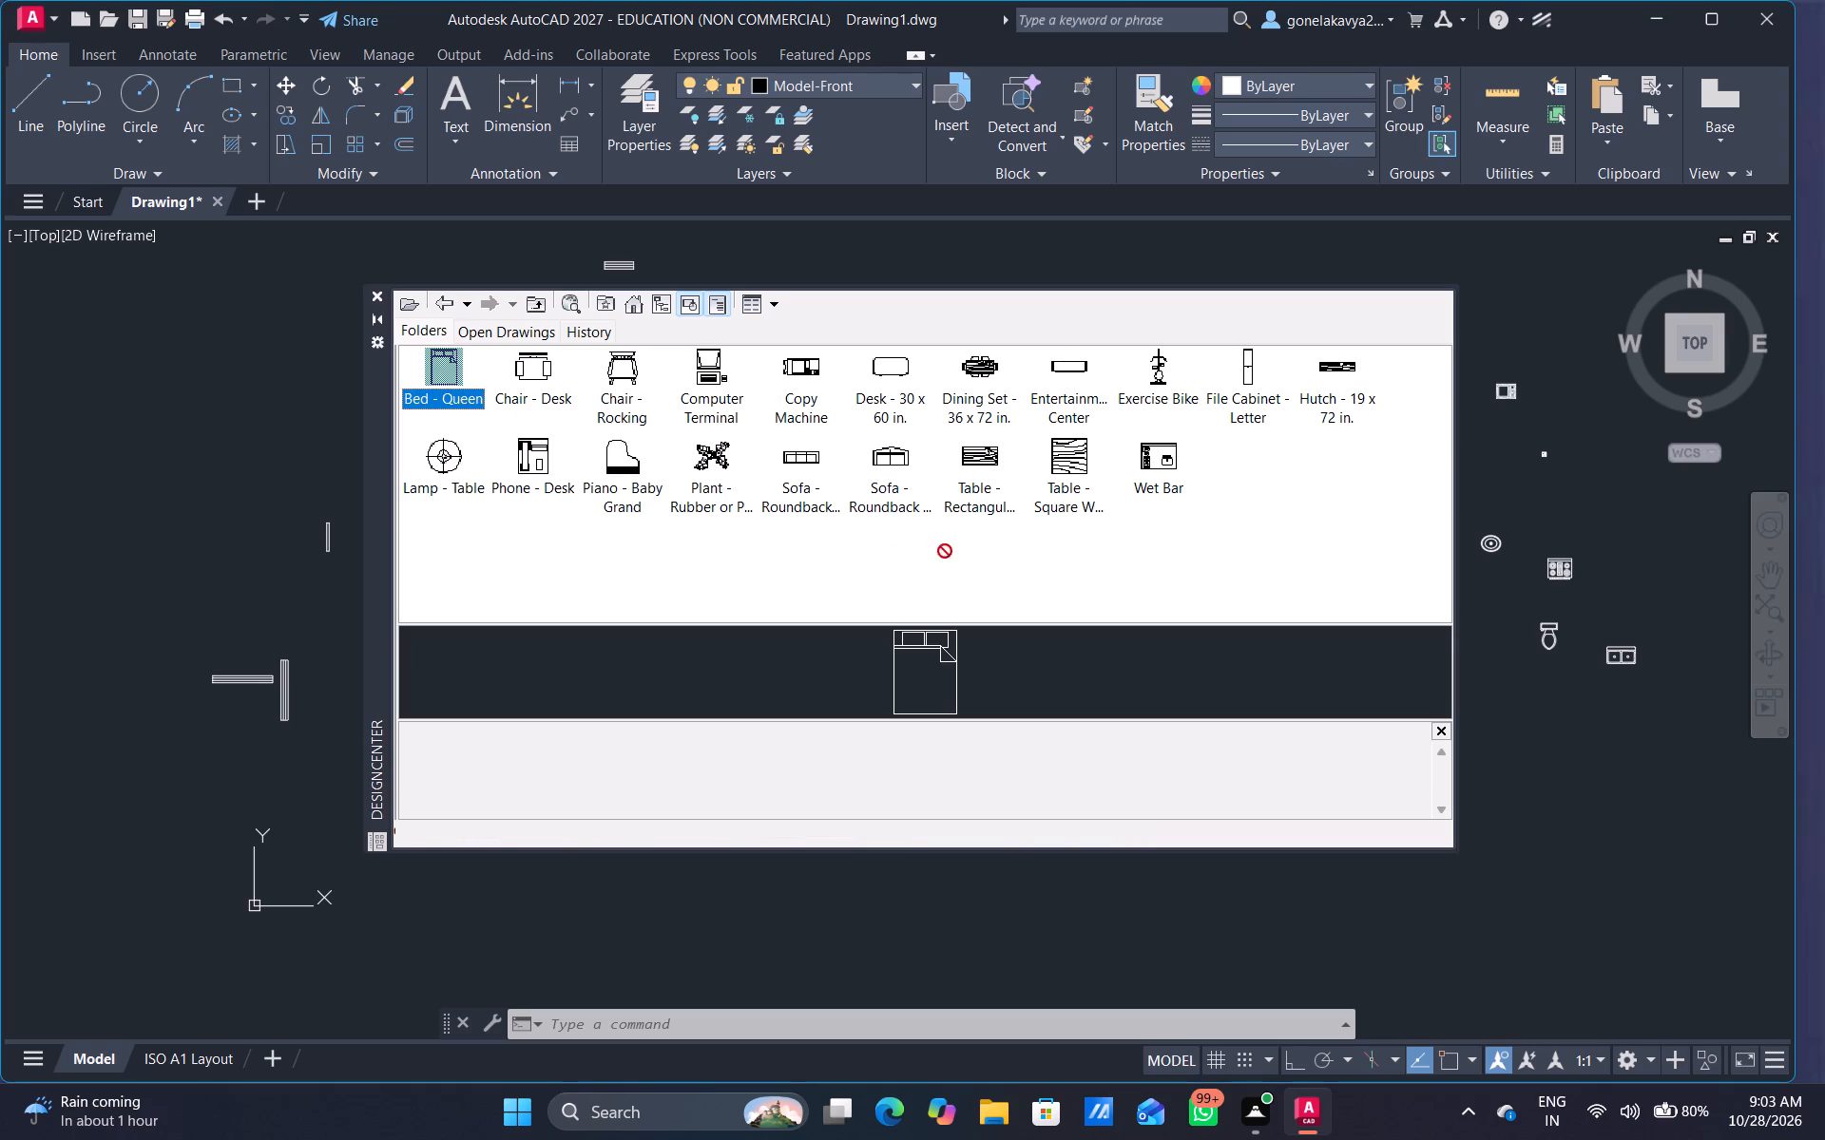
left_click_drag(945, 551, 1590, 460)
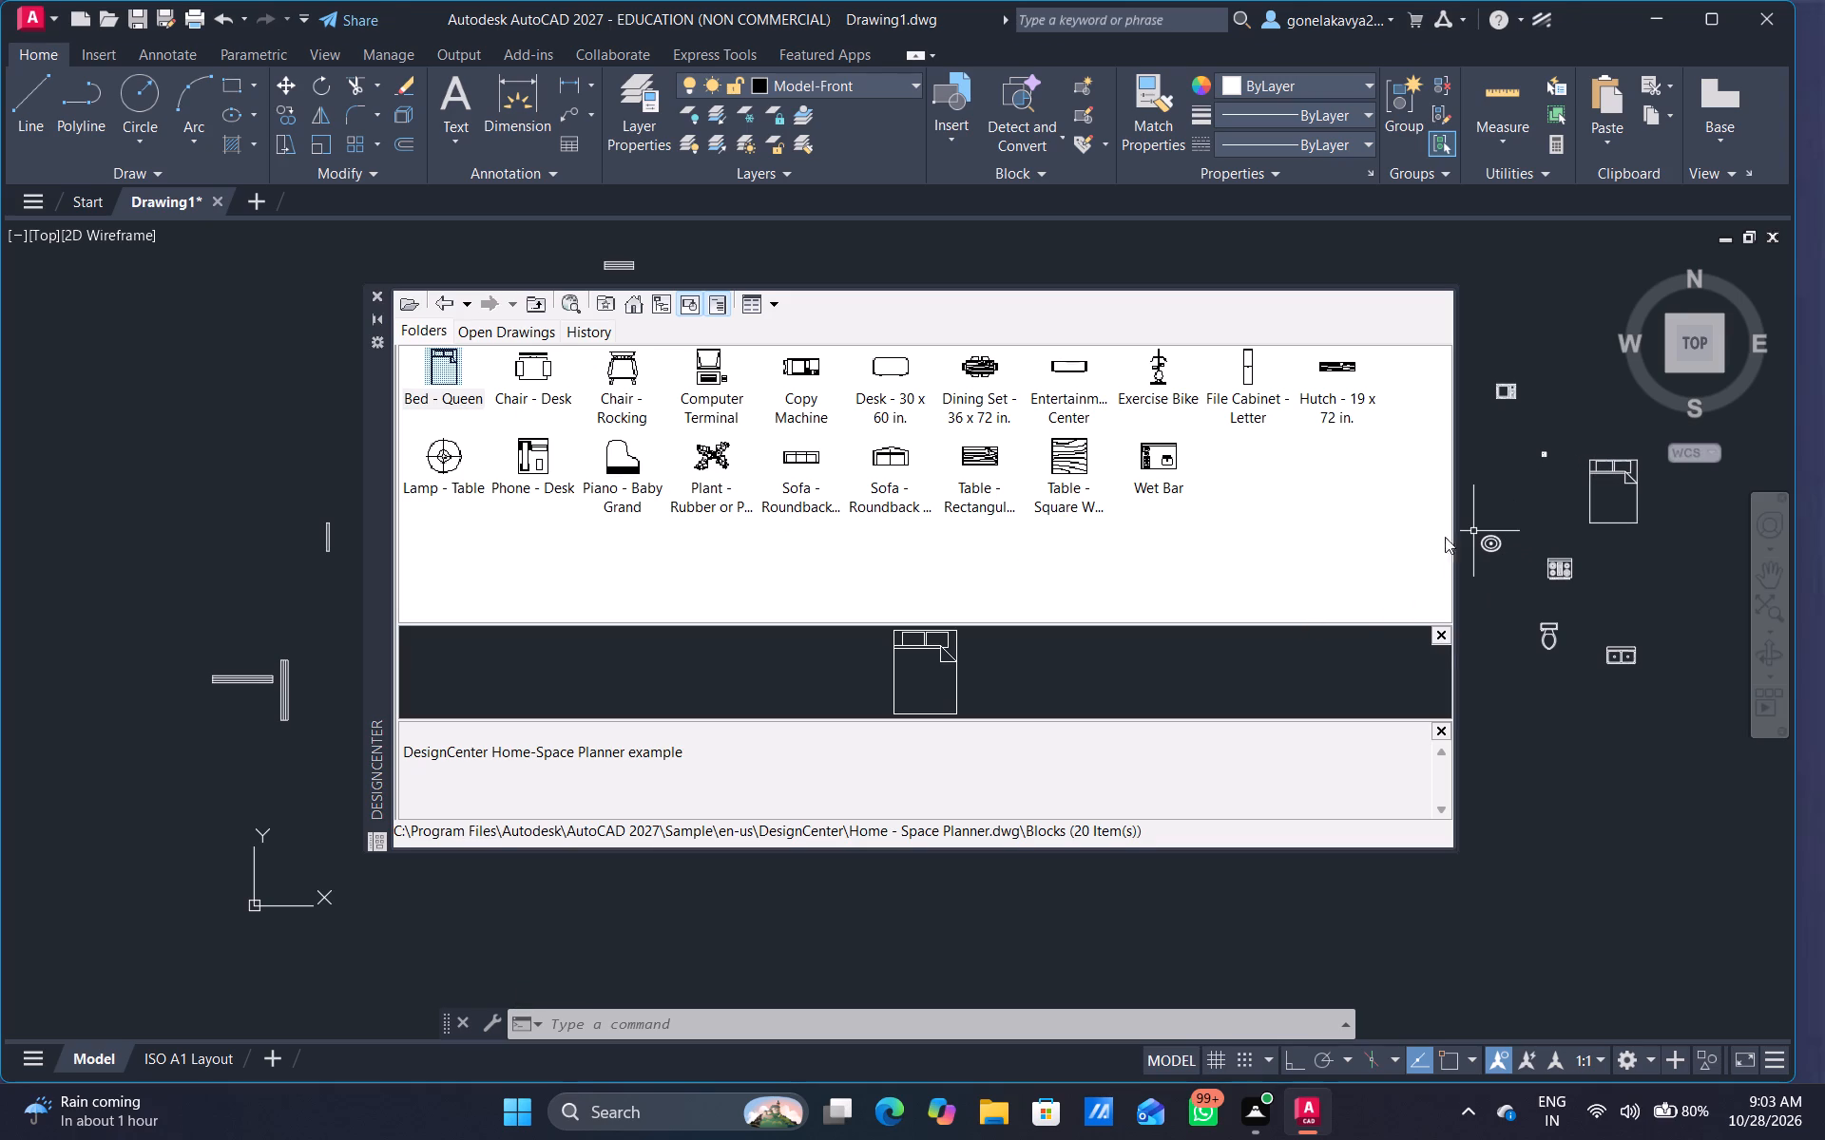
Insert both Sofa - Roundback blocks, Lamp - Table, Dining Set - 36 x 72 in. and the rectangular table beside the plans, and close DesignCenter.
left_click_drag(798, 458, 1502, 735)
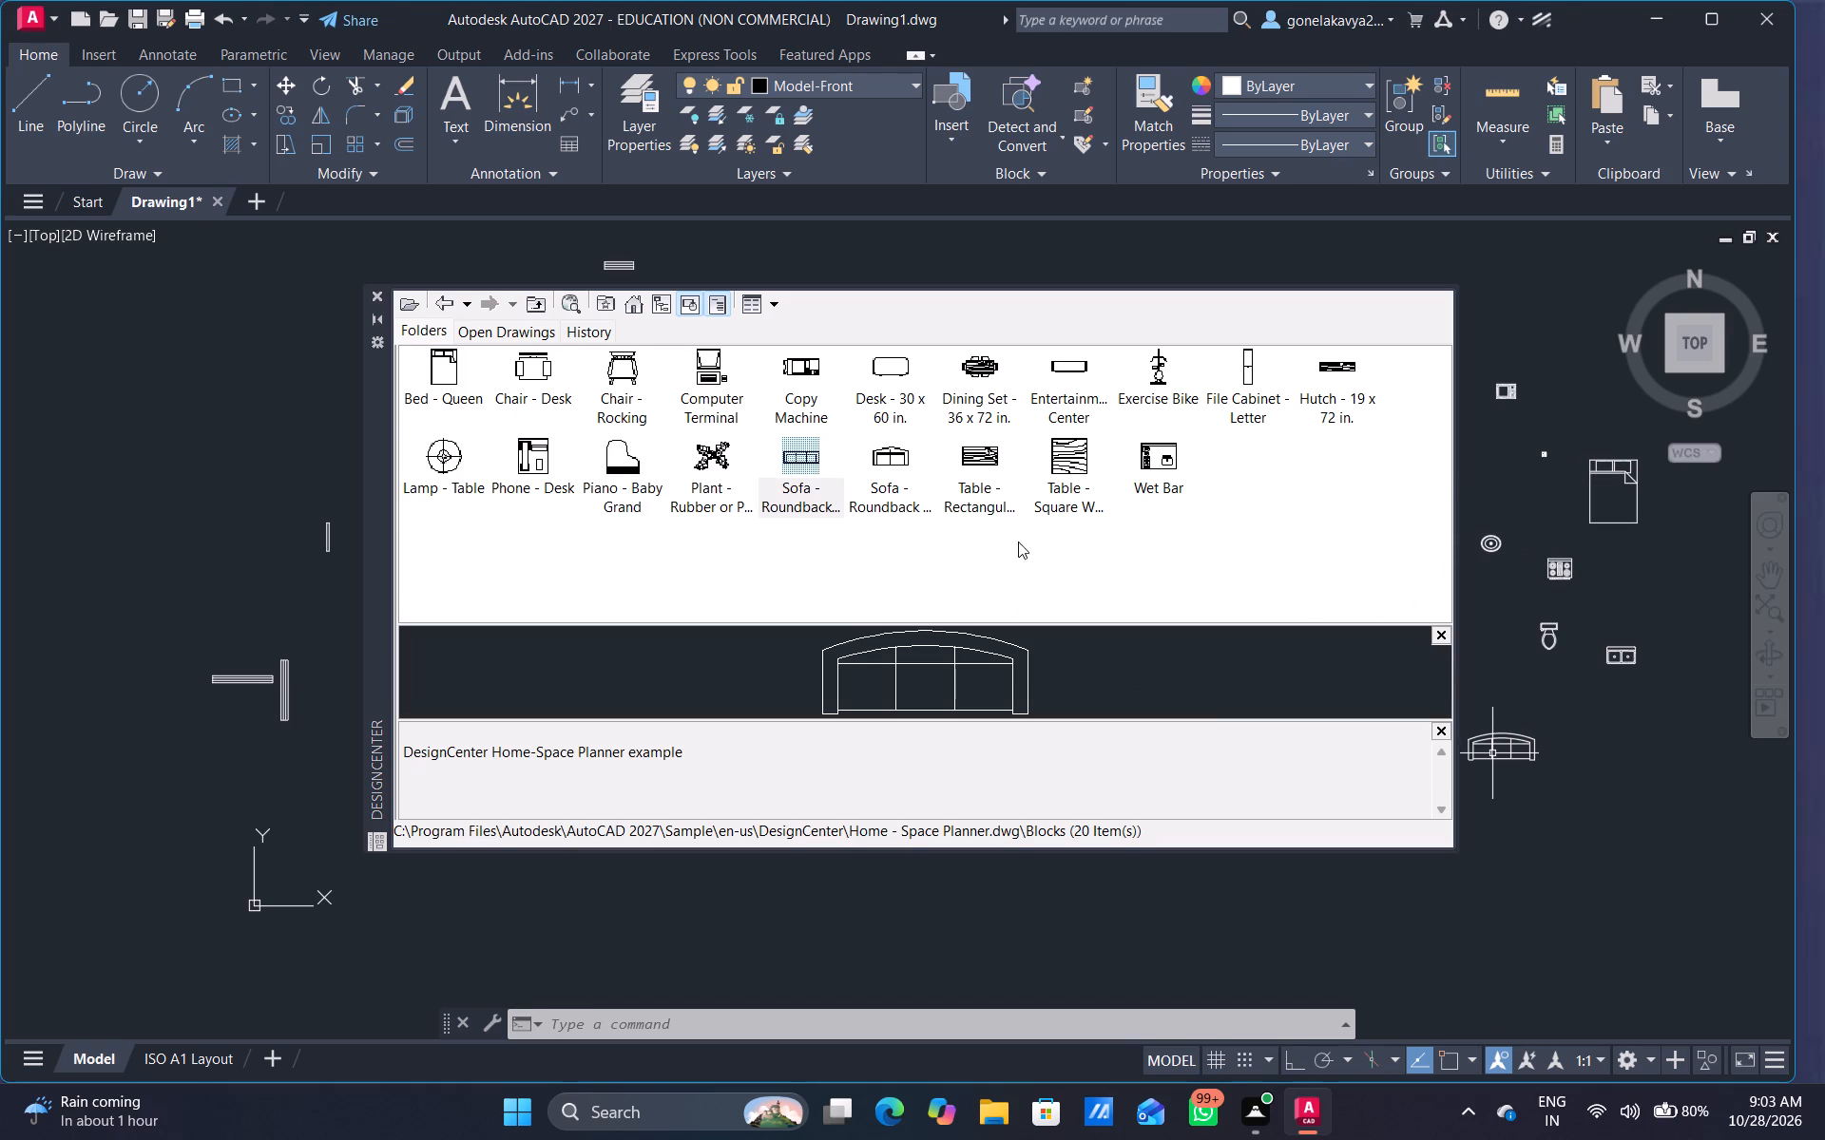
left_click_drag(904, 470, 1642, 741)
left_click_drag(440, 462, 784, 690)
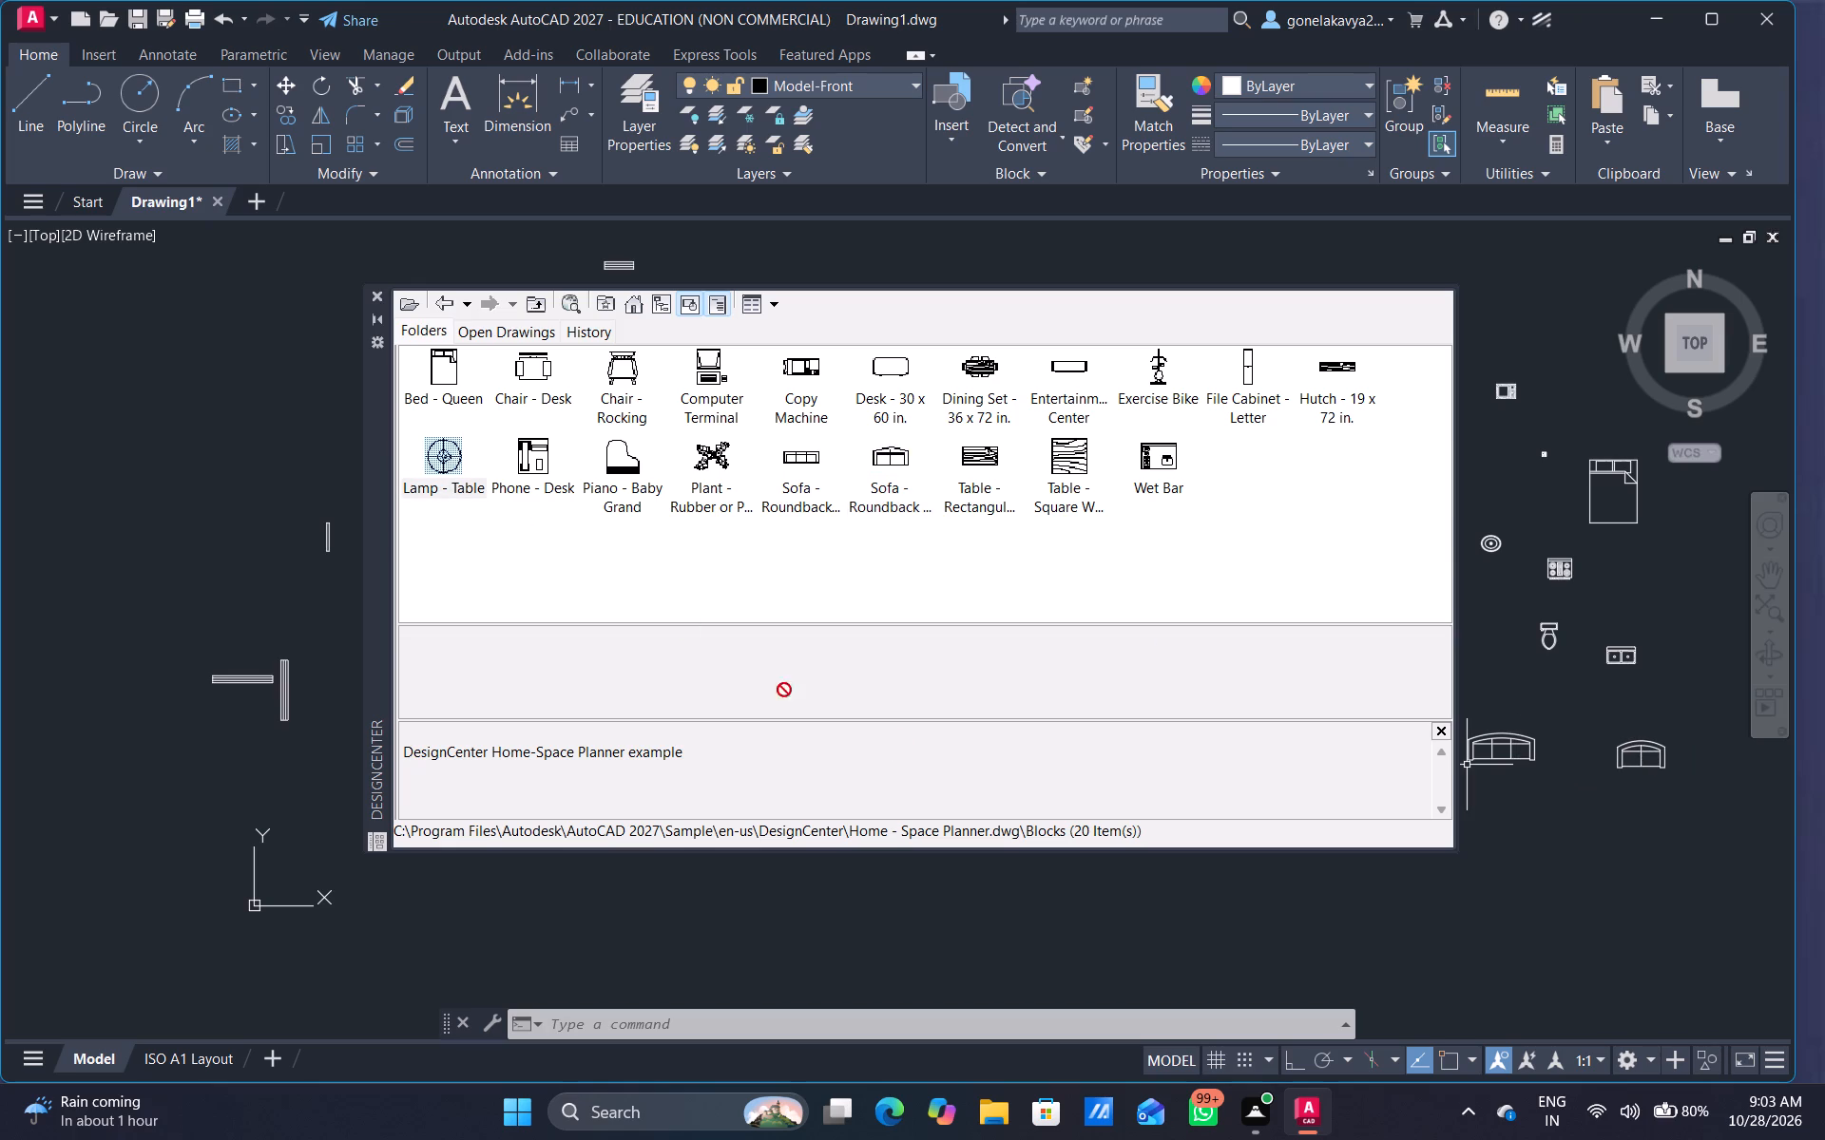
left_click_drag(784, 690, 1584, 802)
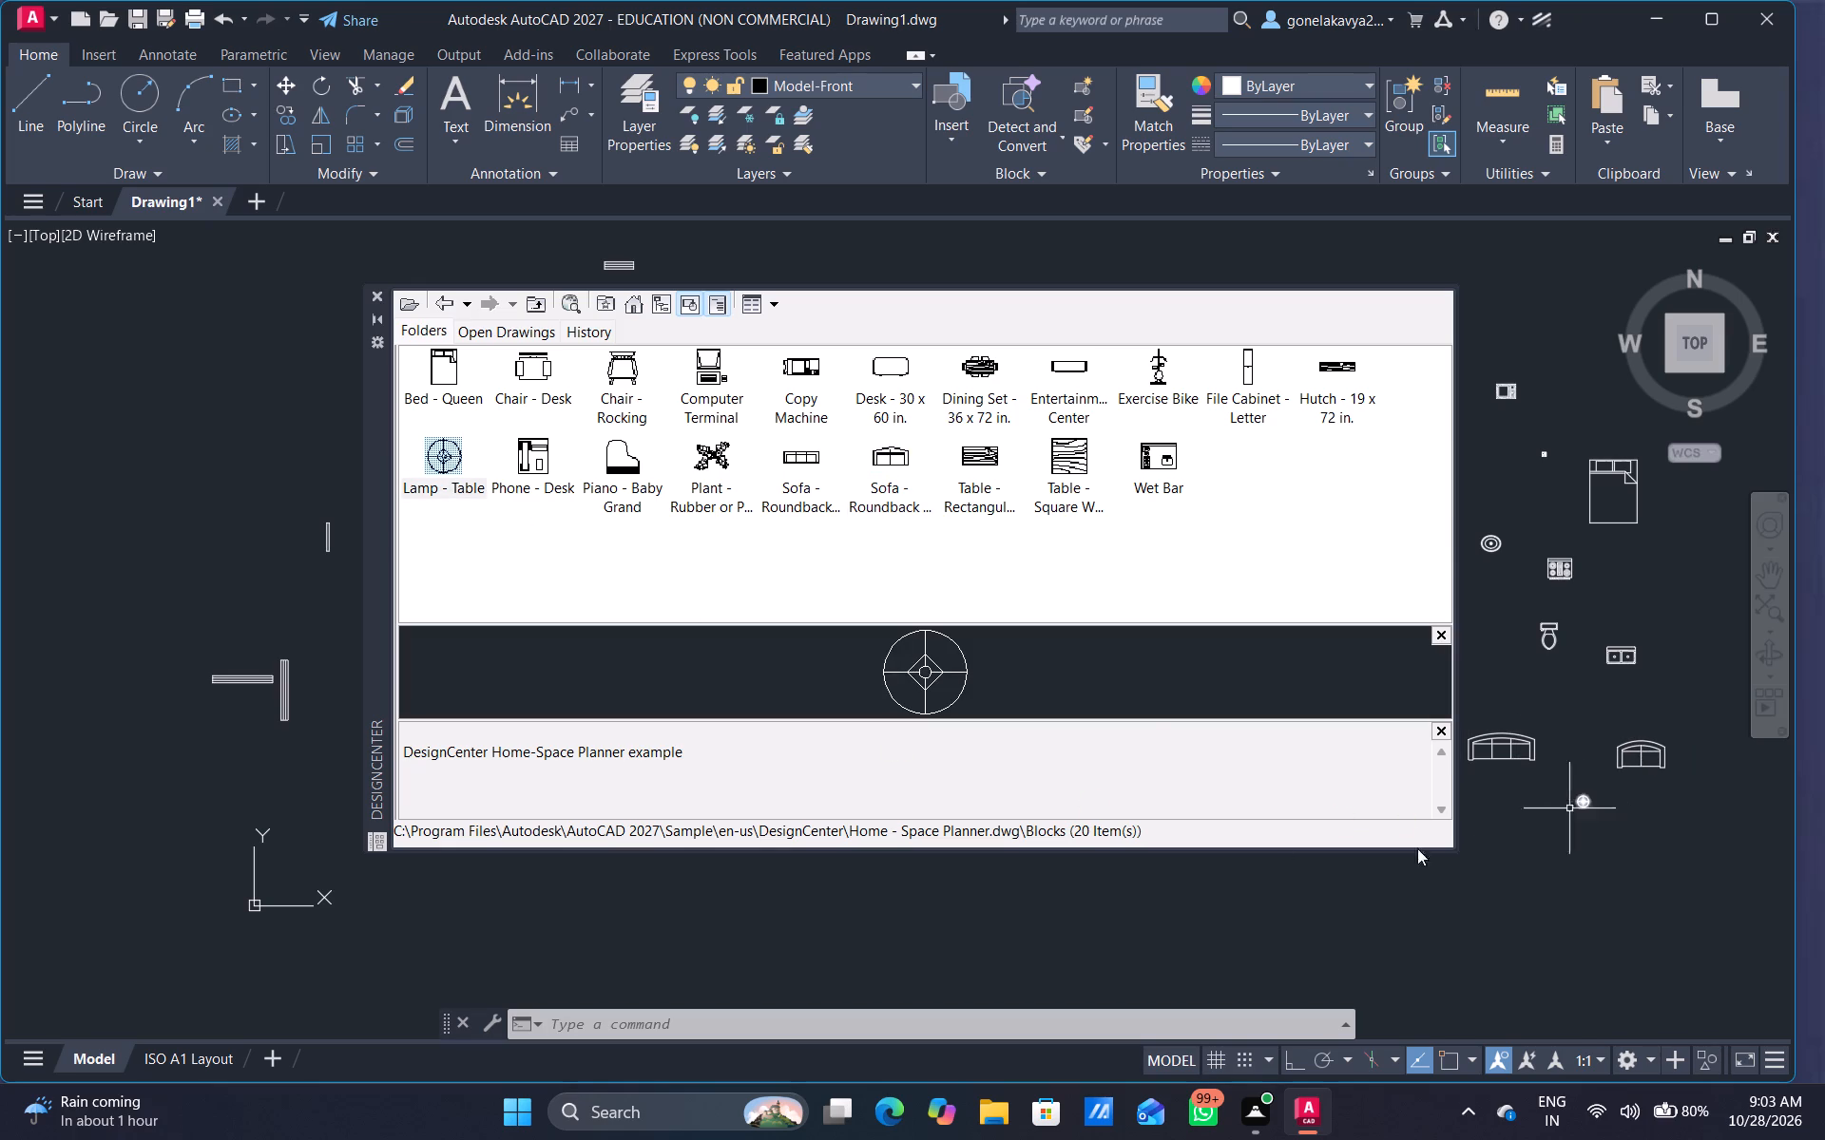
left_click_drag(965, 377, 1104, 483)
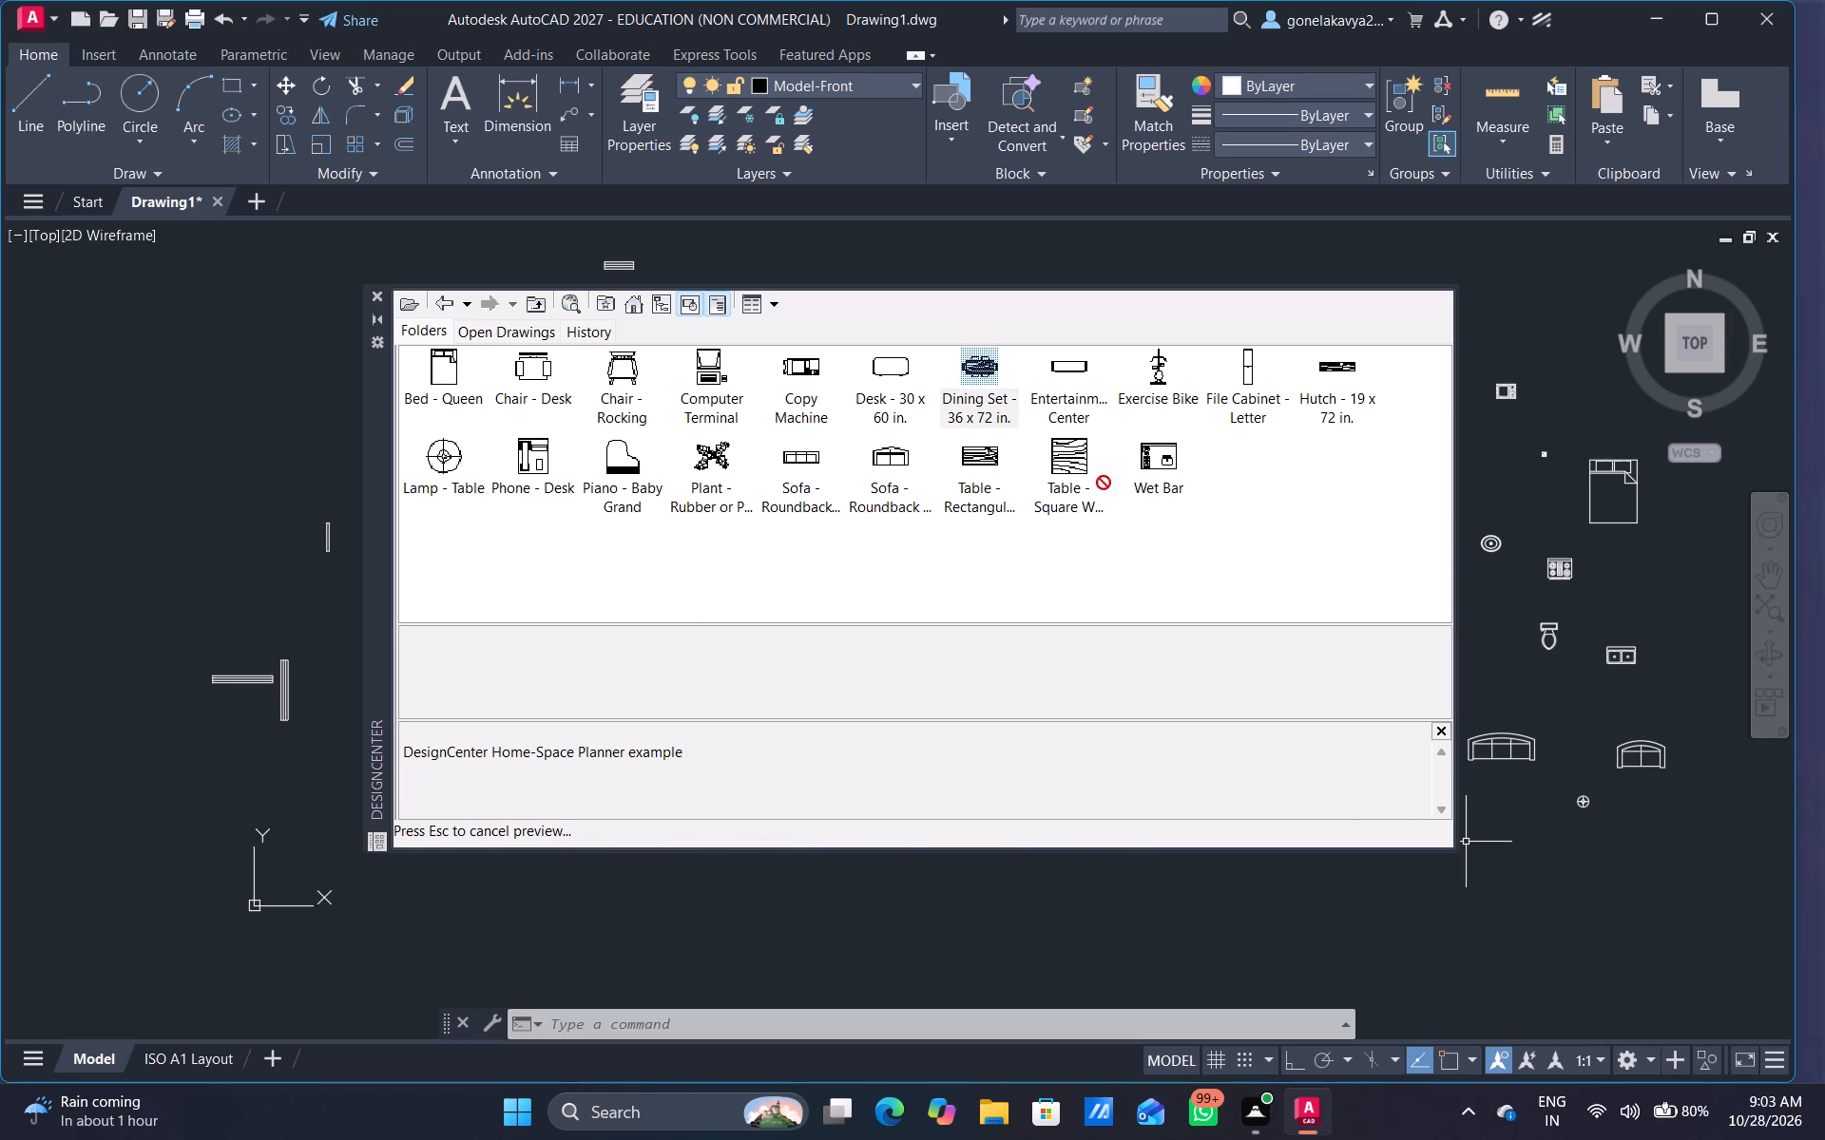
left_click_drag(1104, 483, 1640, 591)
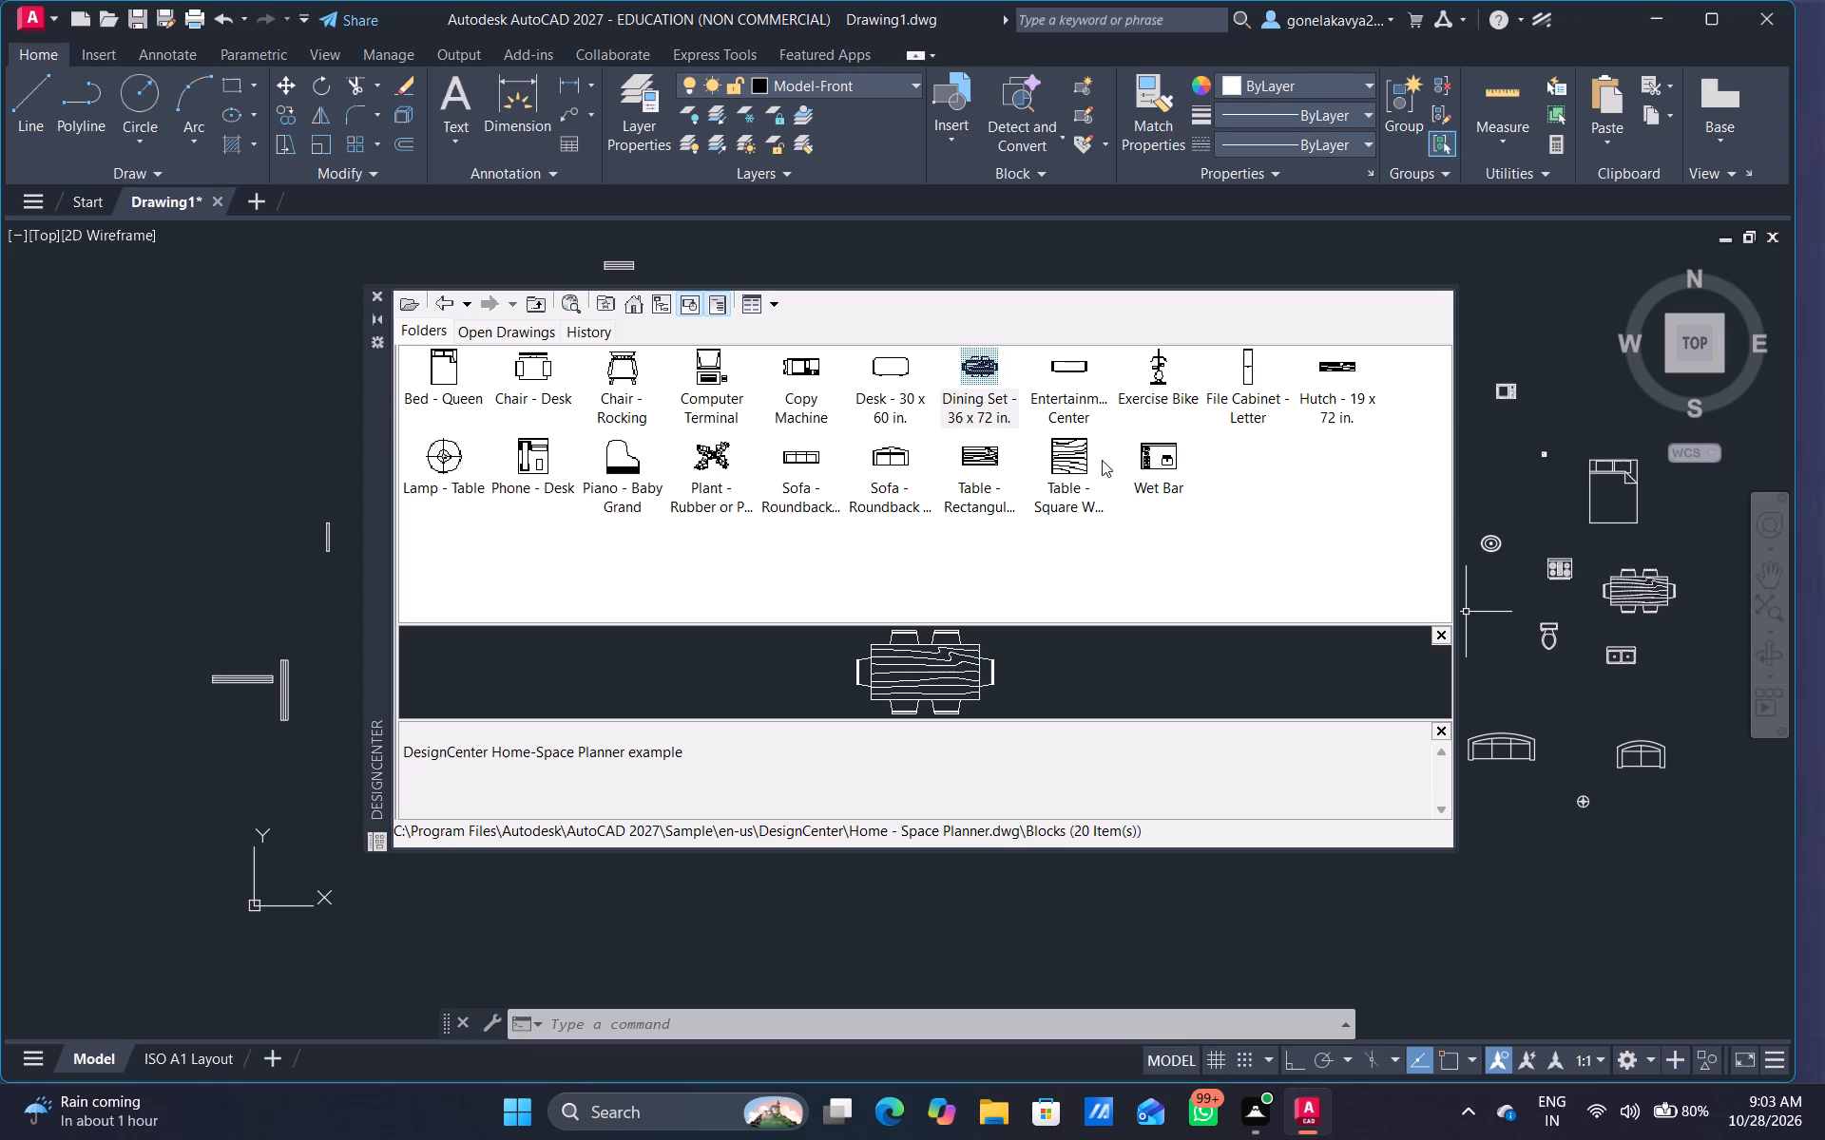
left_click_drag(991, 451, 1467, 836)
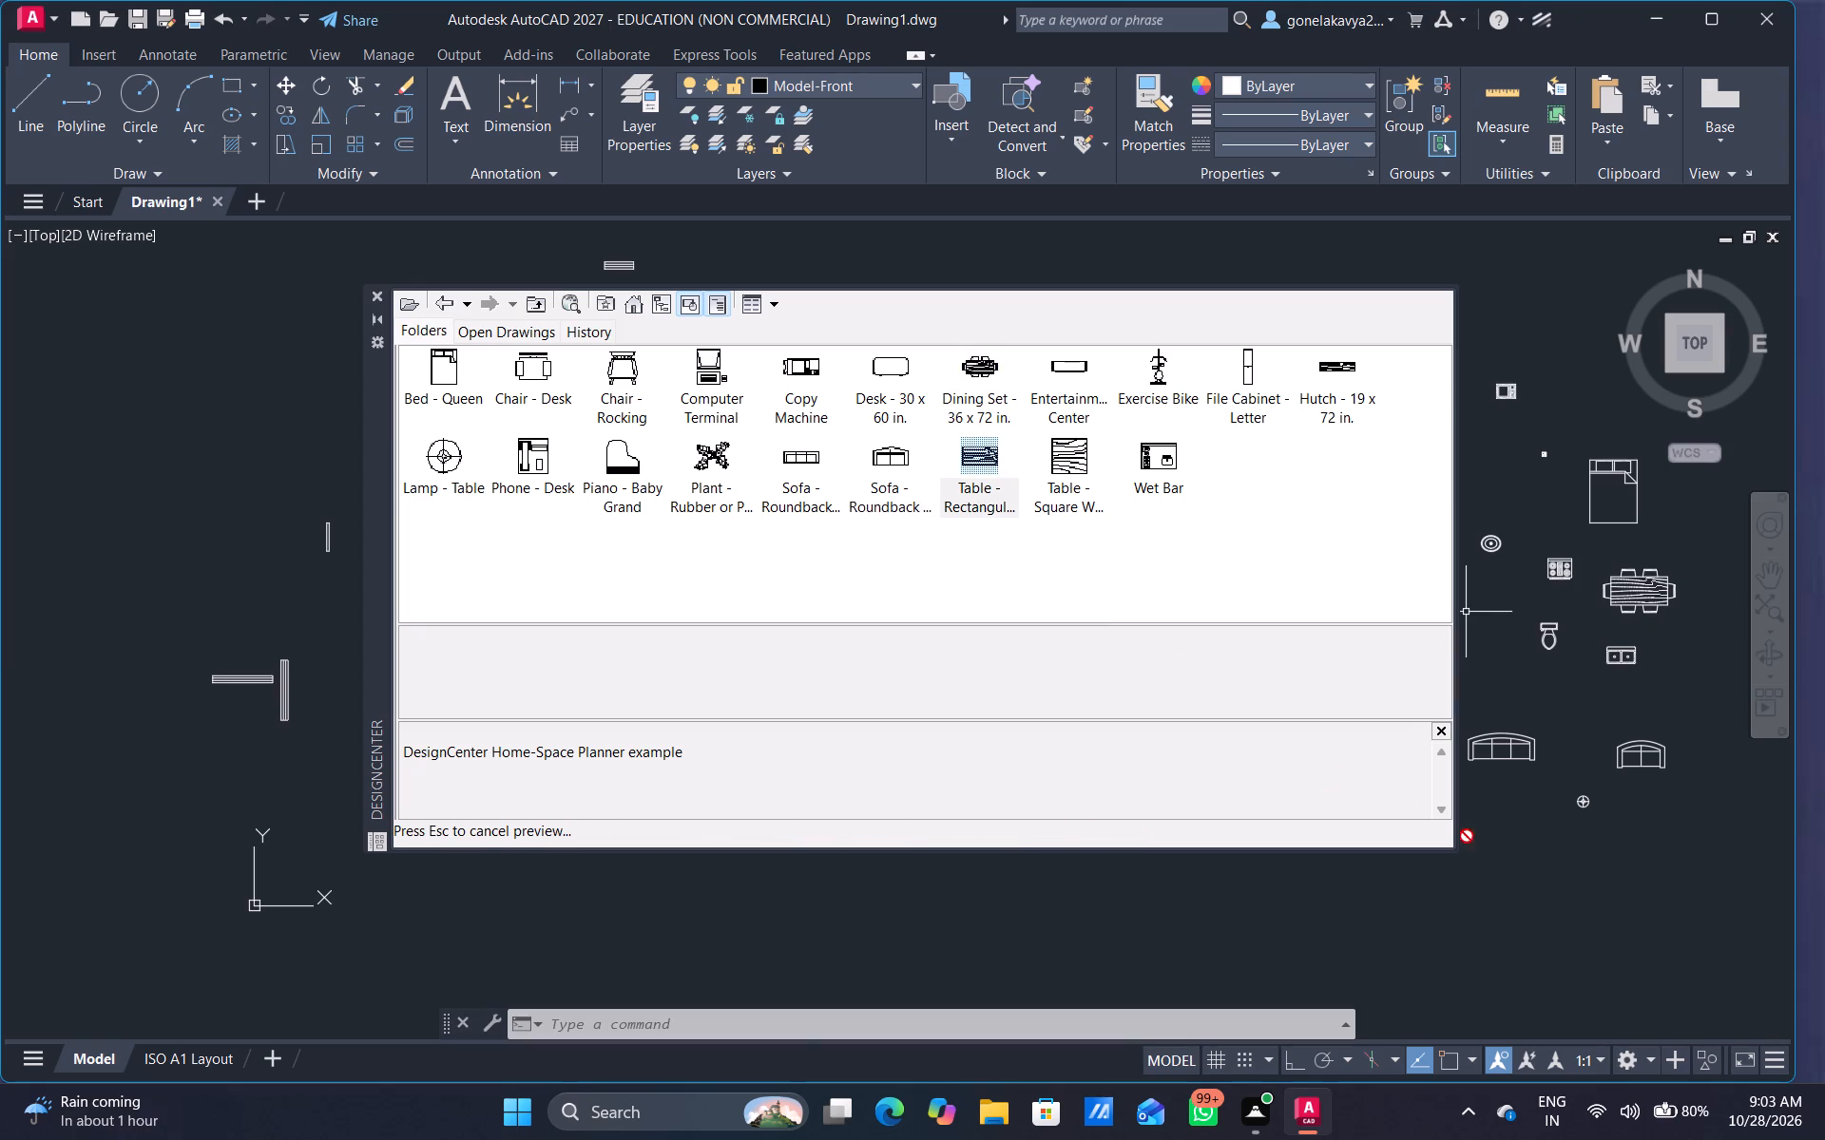
left_click_drag(1467, 836, 1501, 810)
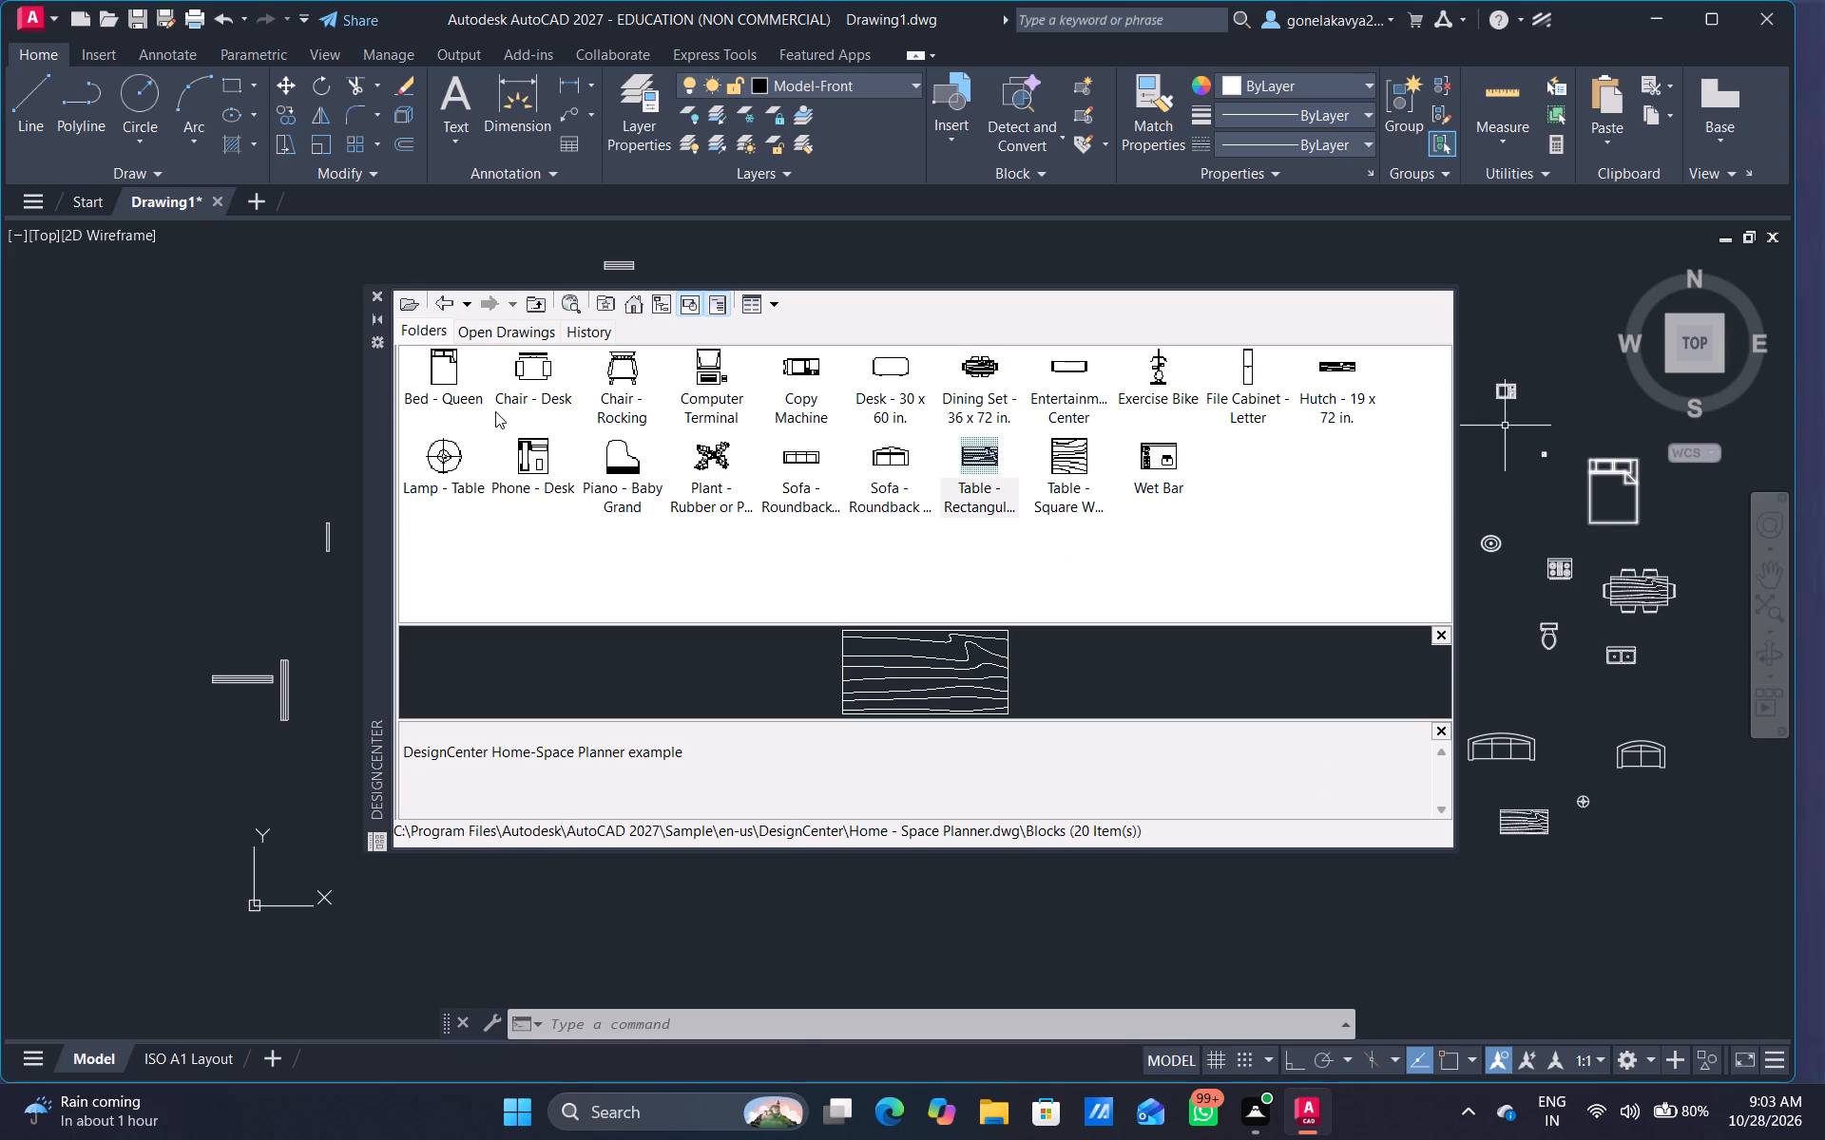
left_click(380, 294)
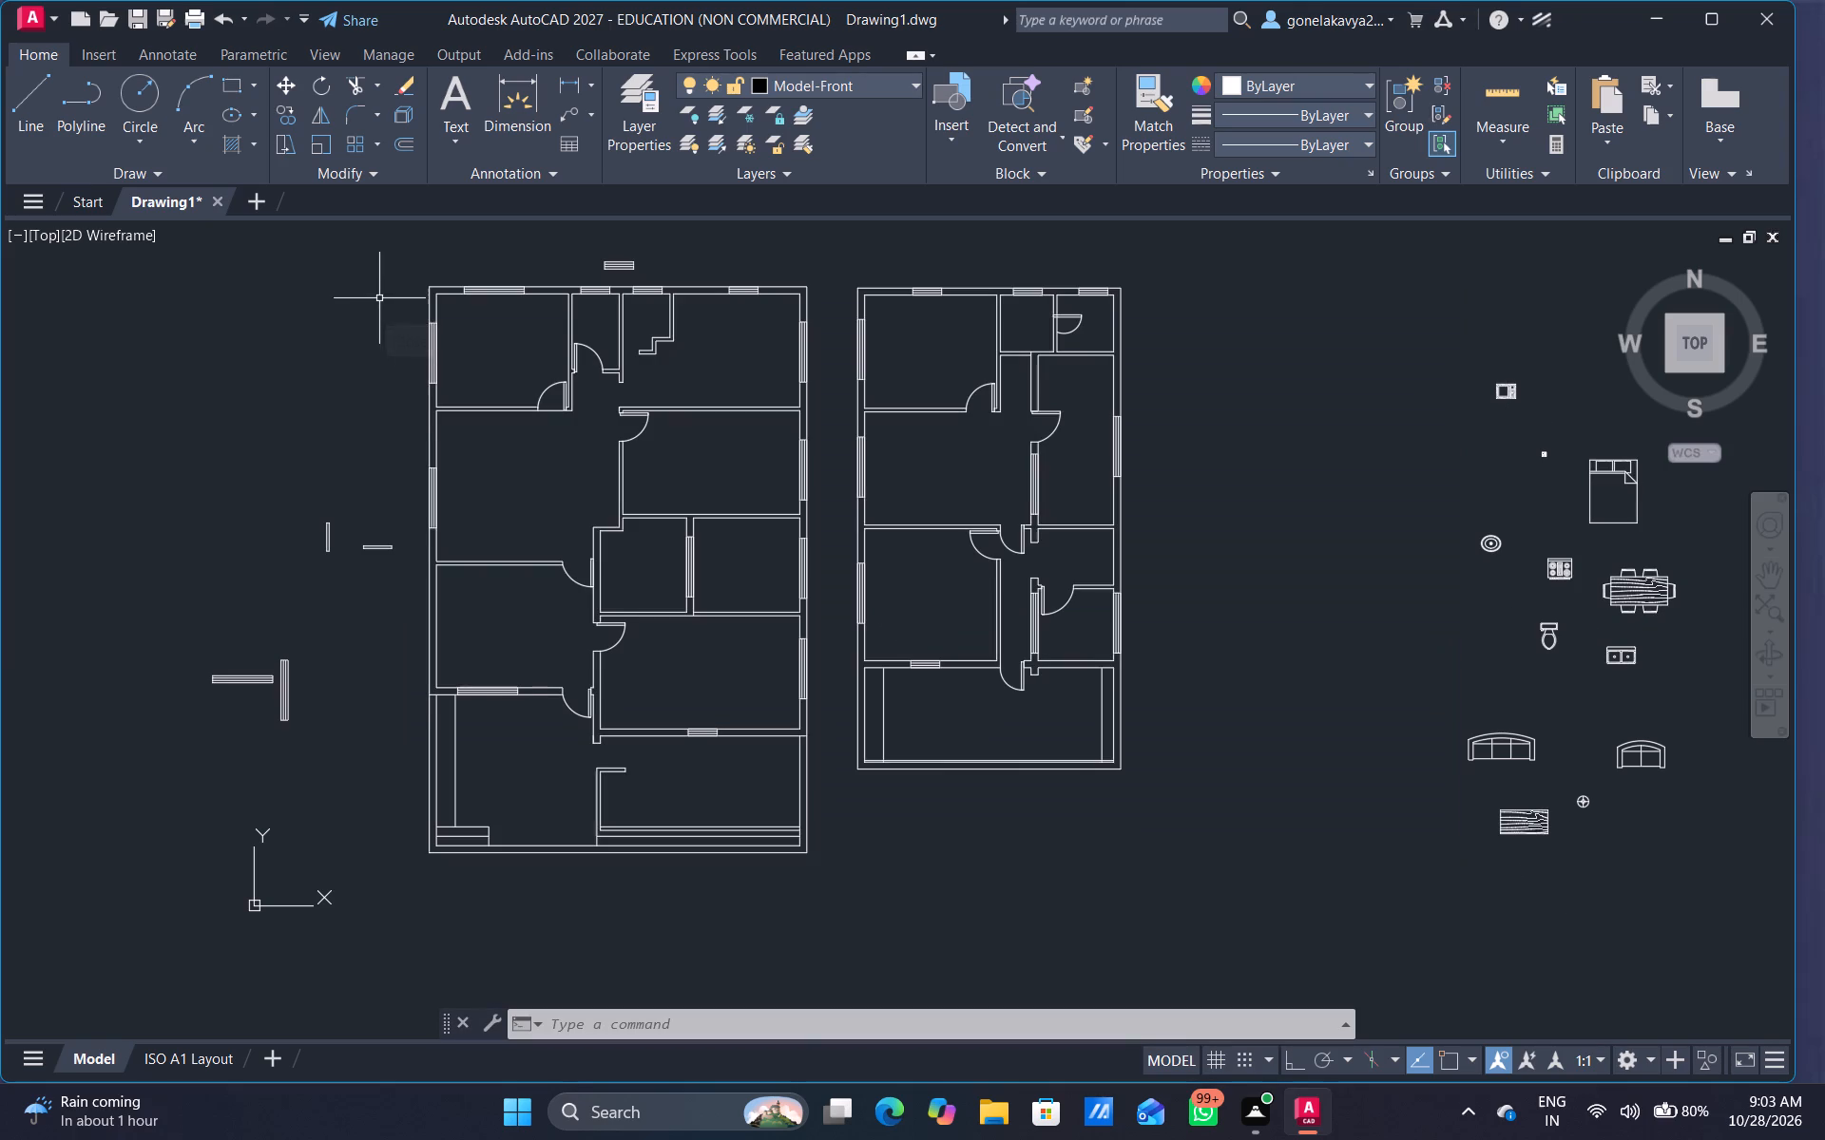
Insert the Trees - Imperial and Vehicles - Imperial architectural blocks between the smaller floor plan and the furniture, and close the tool palettes.
key("ctrl+3")
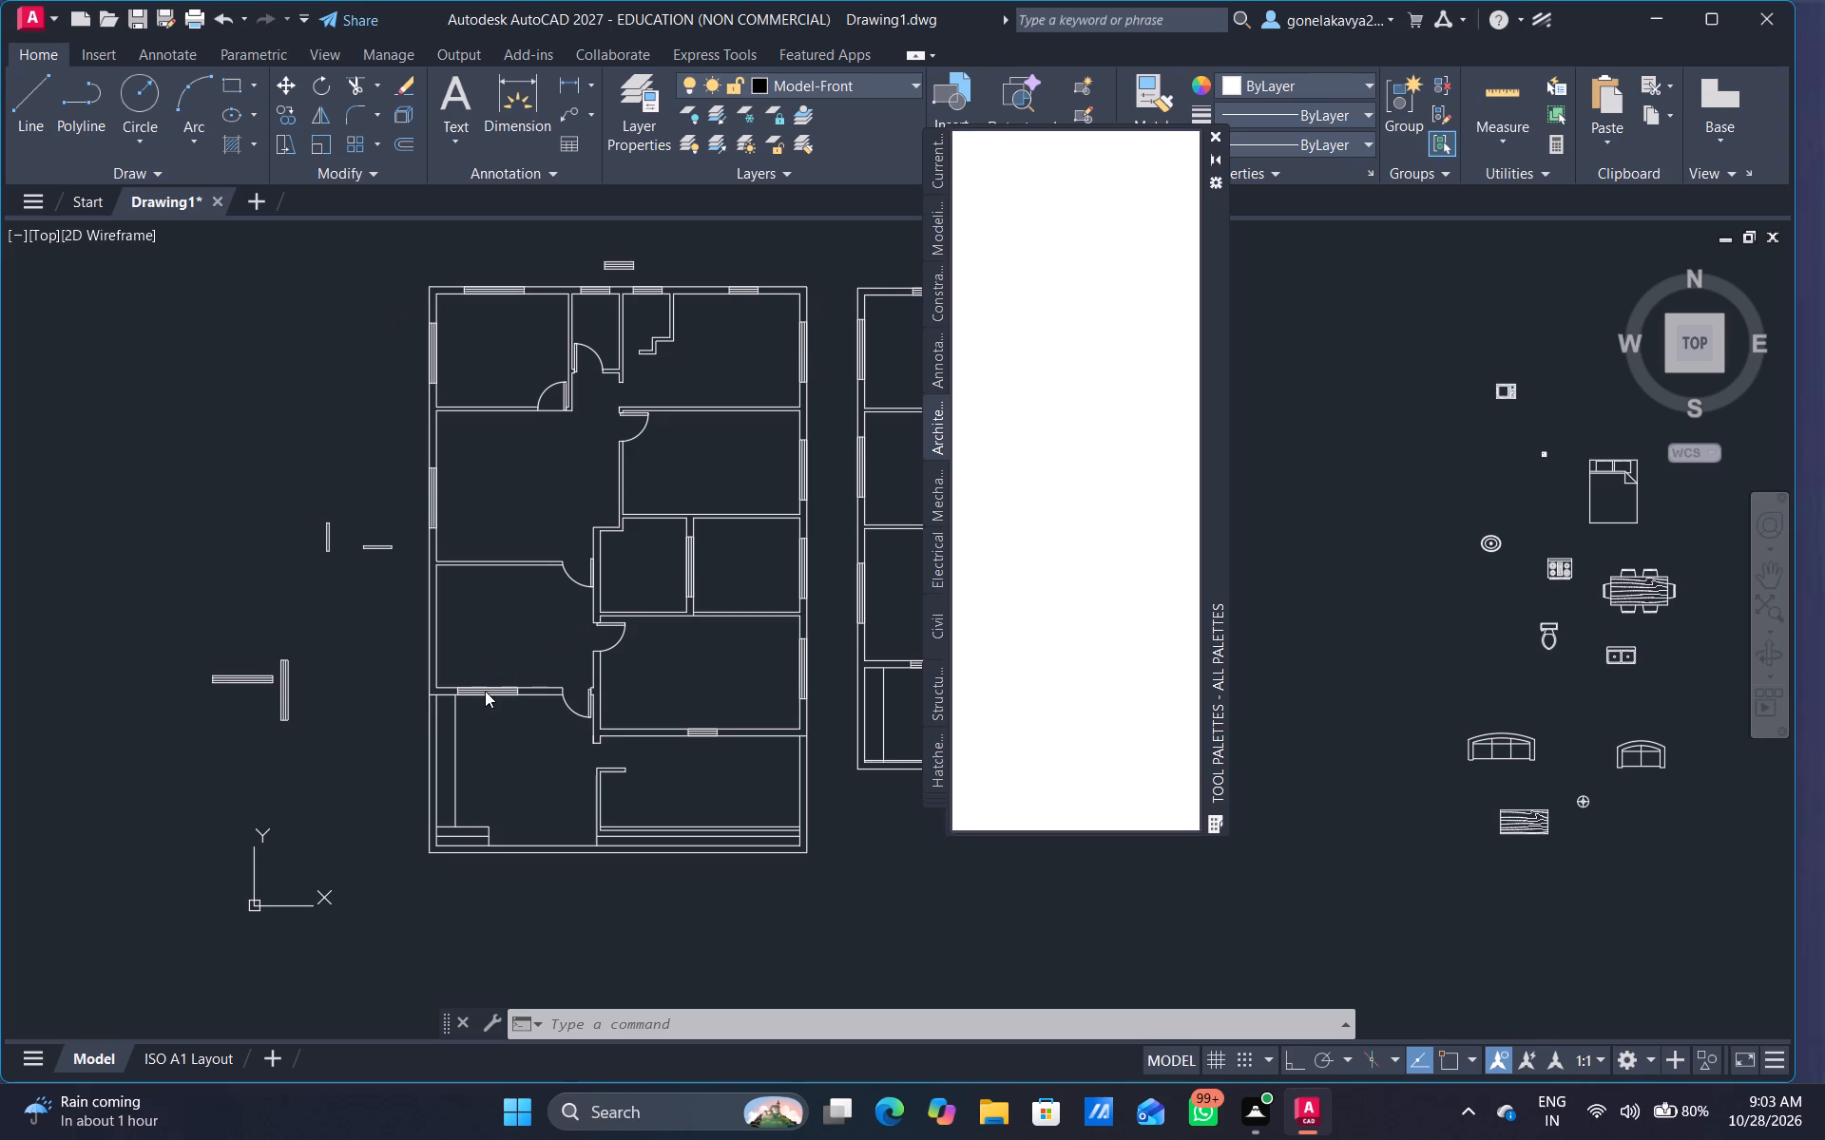
left_click_drag(982, 484, 989, 484)
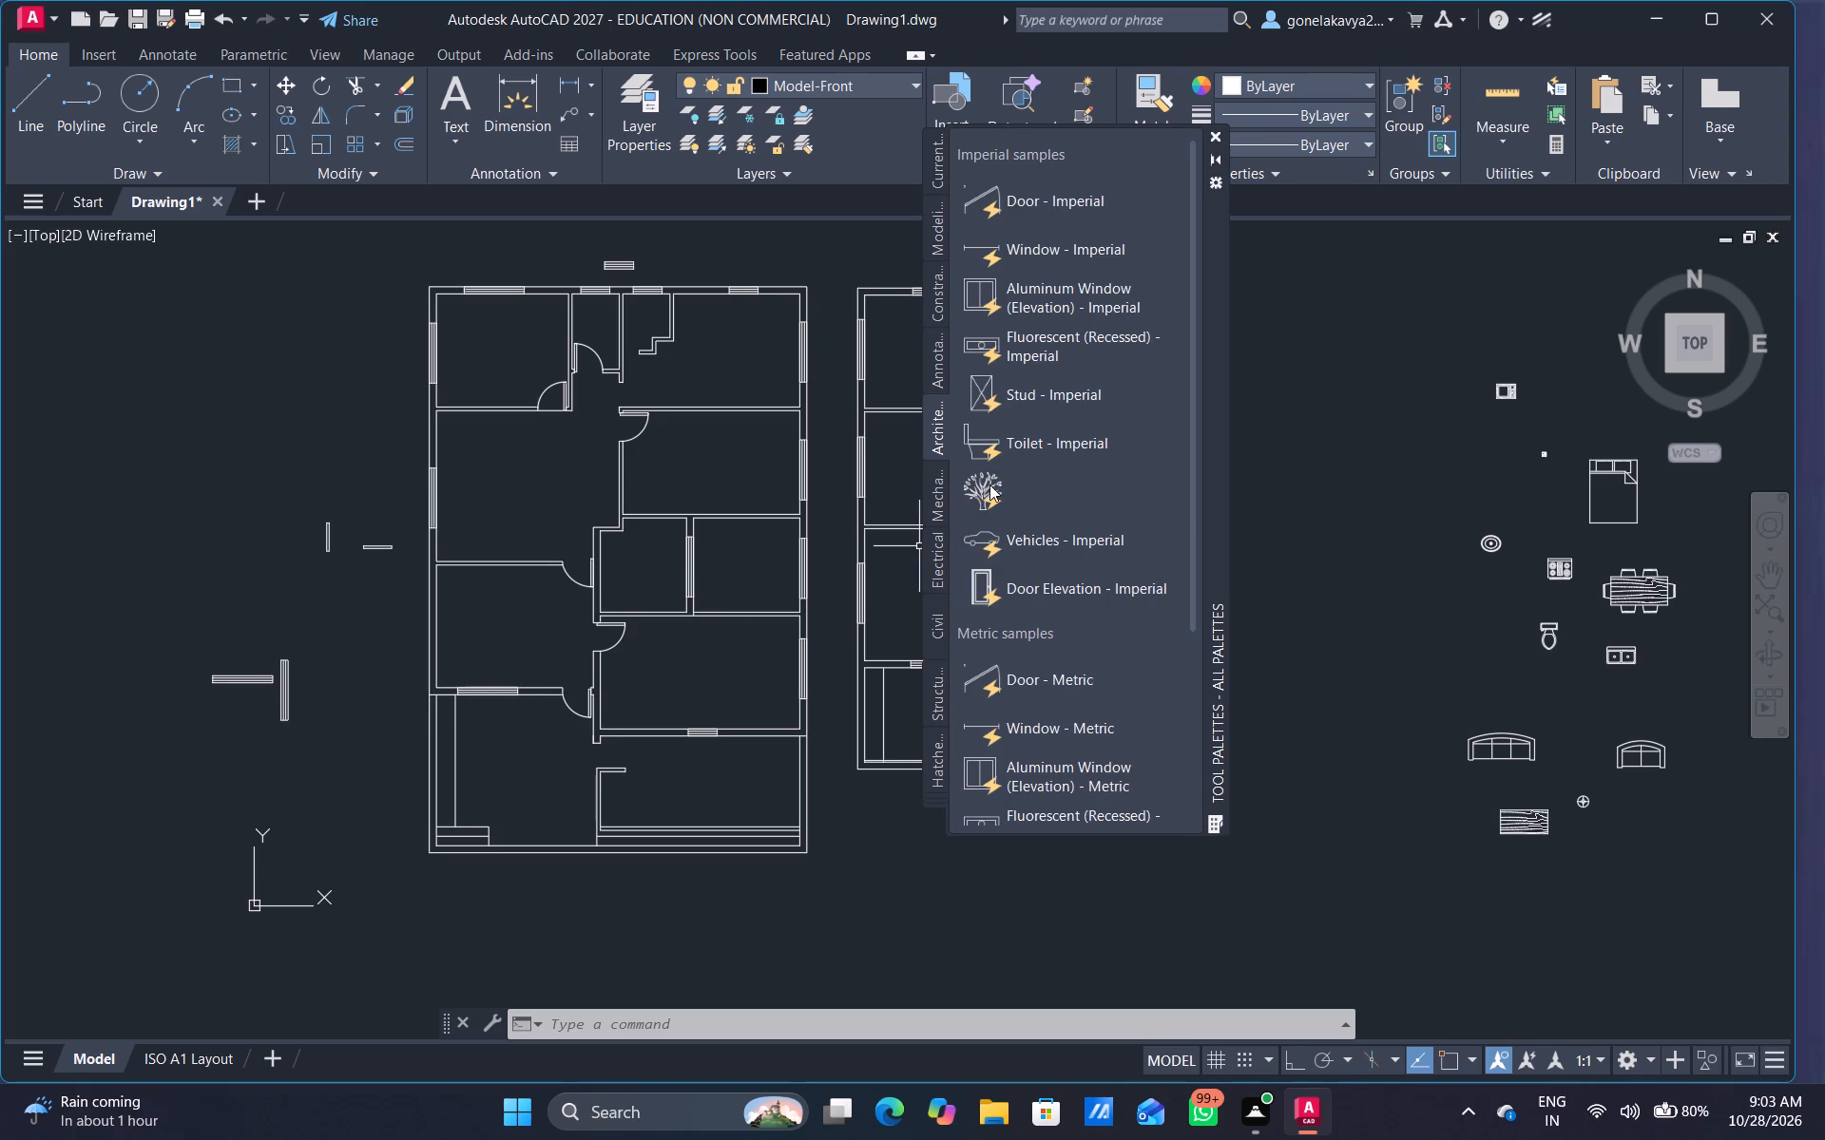
left_click_drag(989, 484, 1316, 444)
left_click_drag(972, 543, 978, 542)
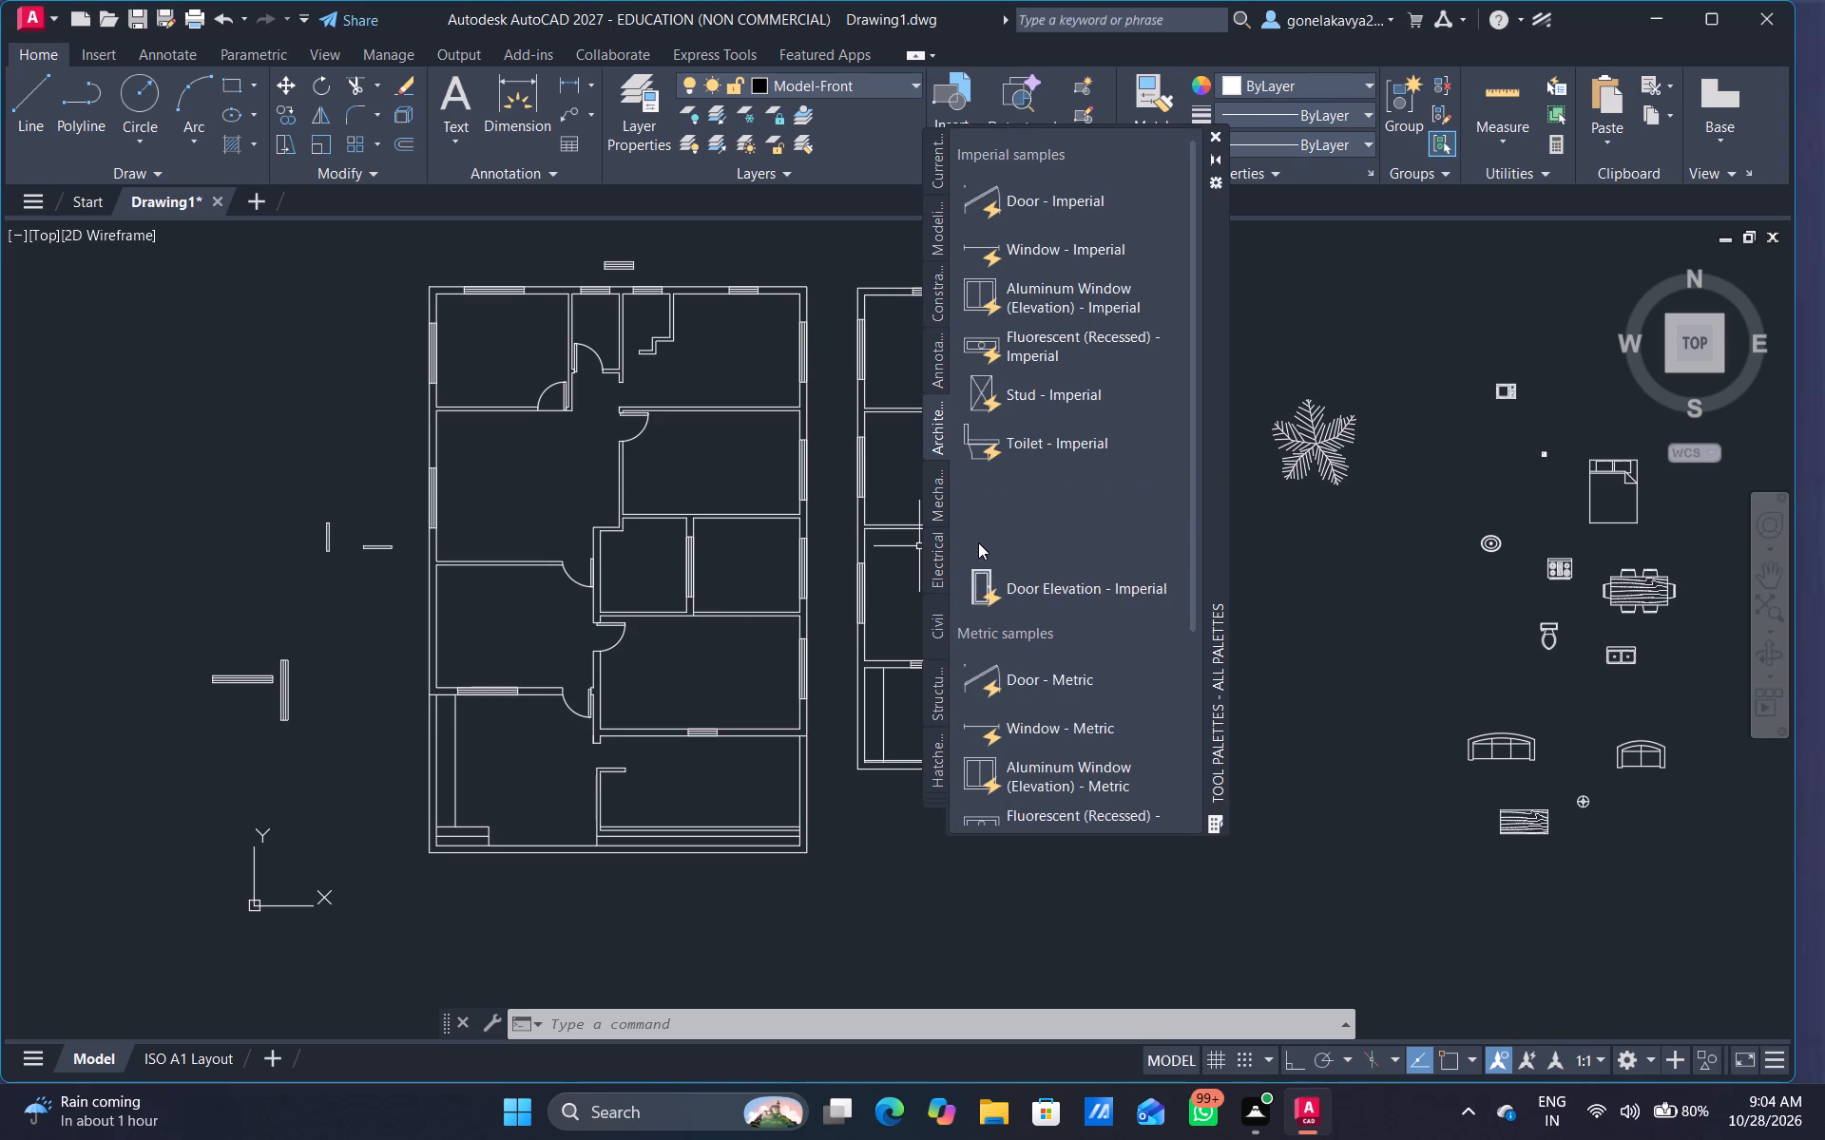
left_click_drag(978, 542, 1292, 544)
key("Escape")
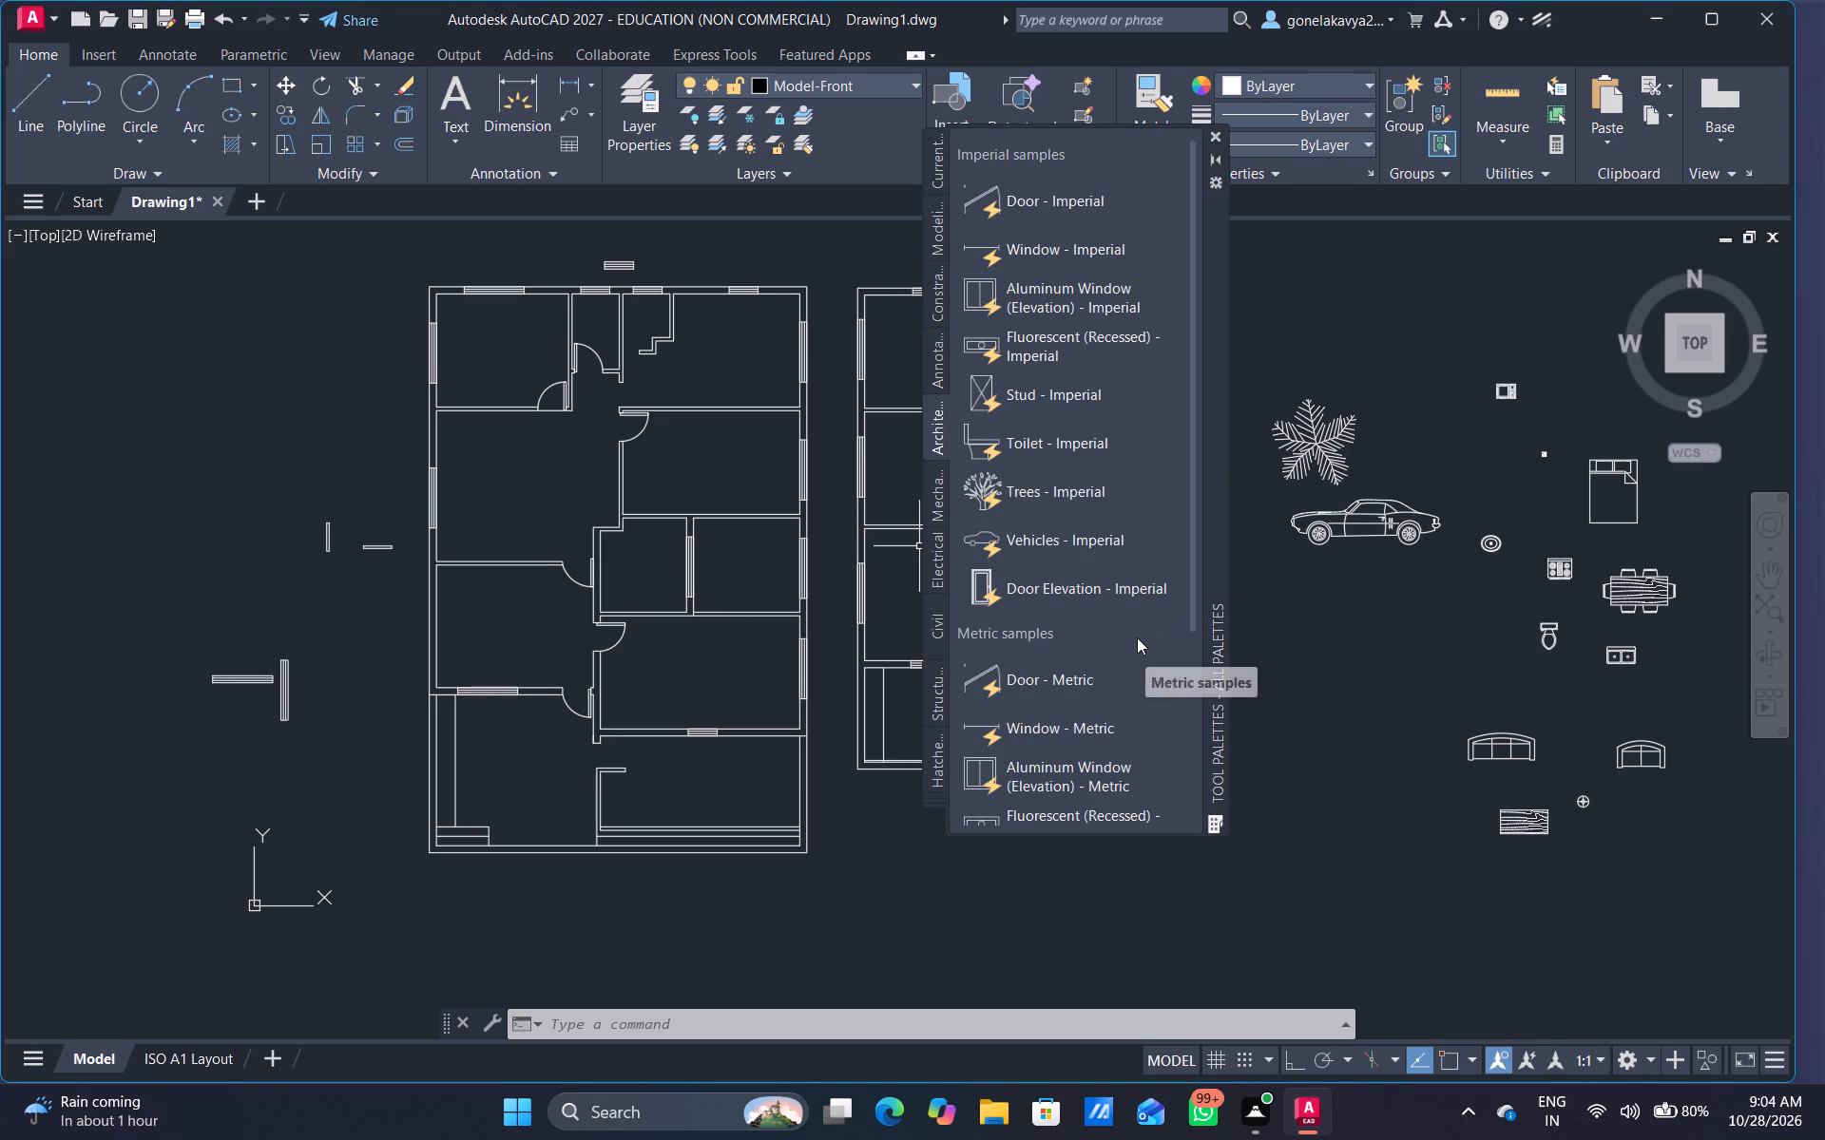
left_click(1214, 130)
Scale the car block down slightly about a base point below it.
left_click(1386, 528)
right_click(1385, 528)
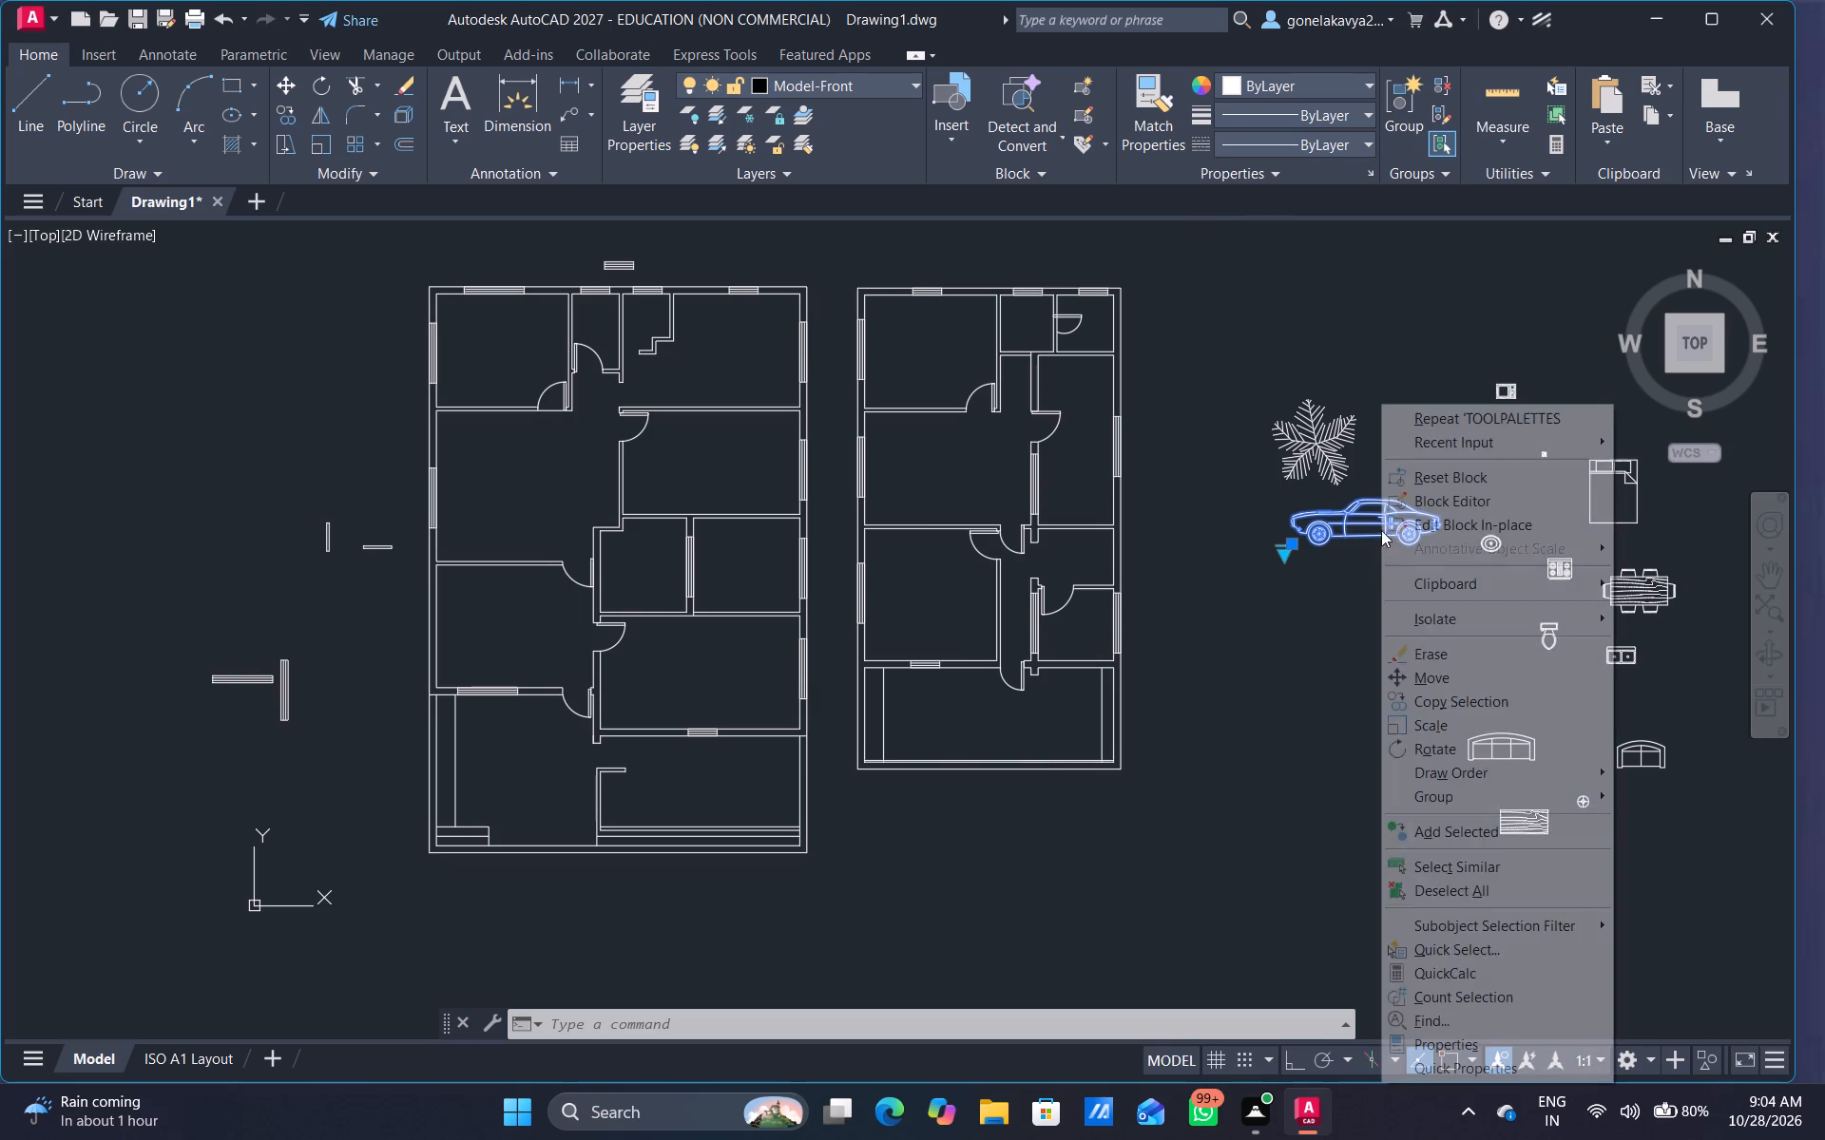
left_click(1469, 726)
left_click(1426, 670)
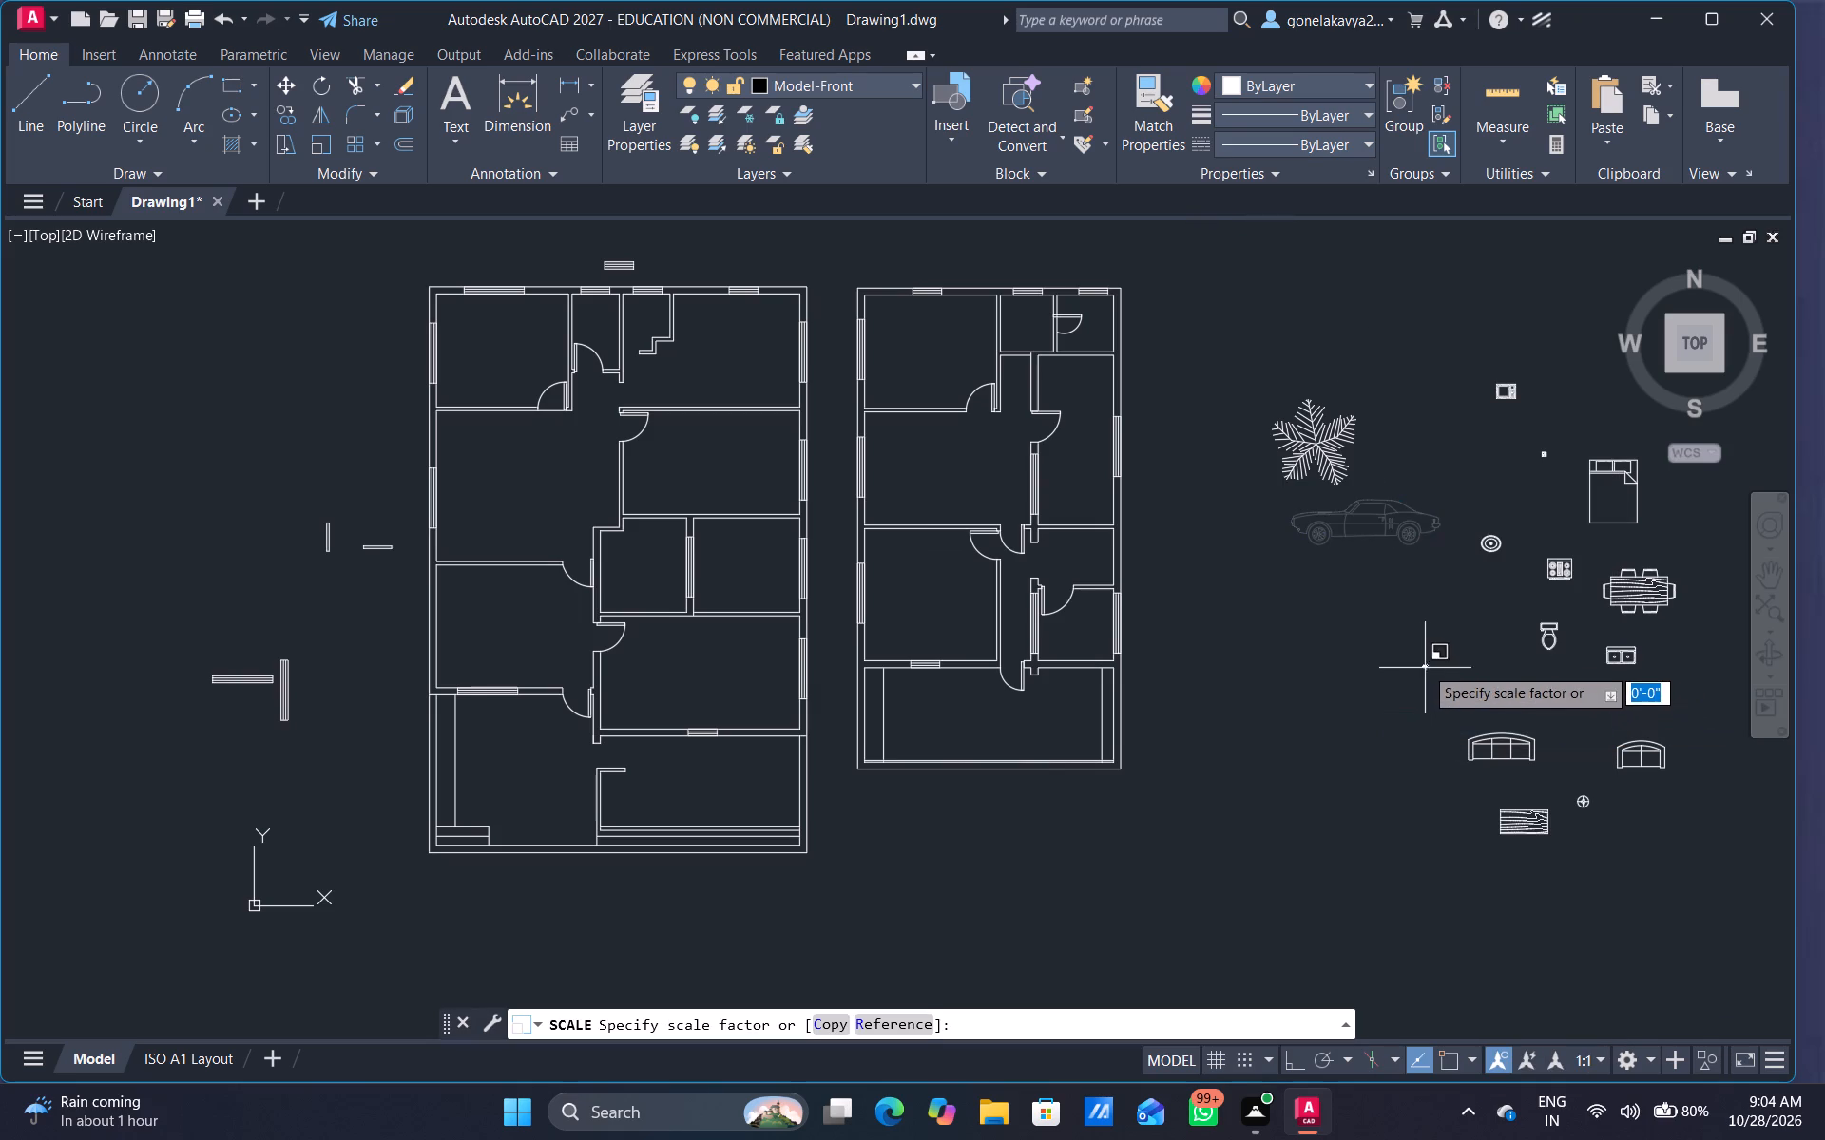
left_click(1359, 655)
Rotate the scaled car block 90° with Ortho on so it stands upright.
left_click(1369, 566)
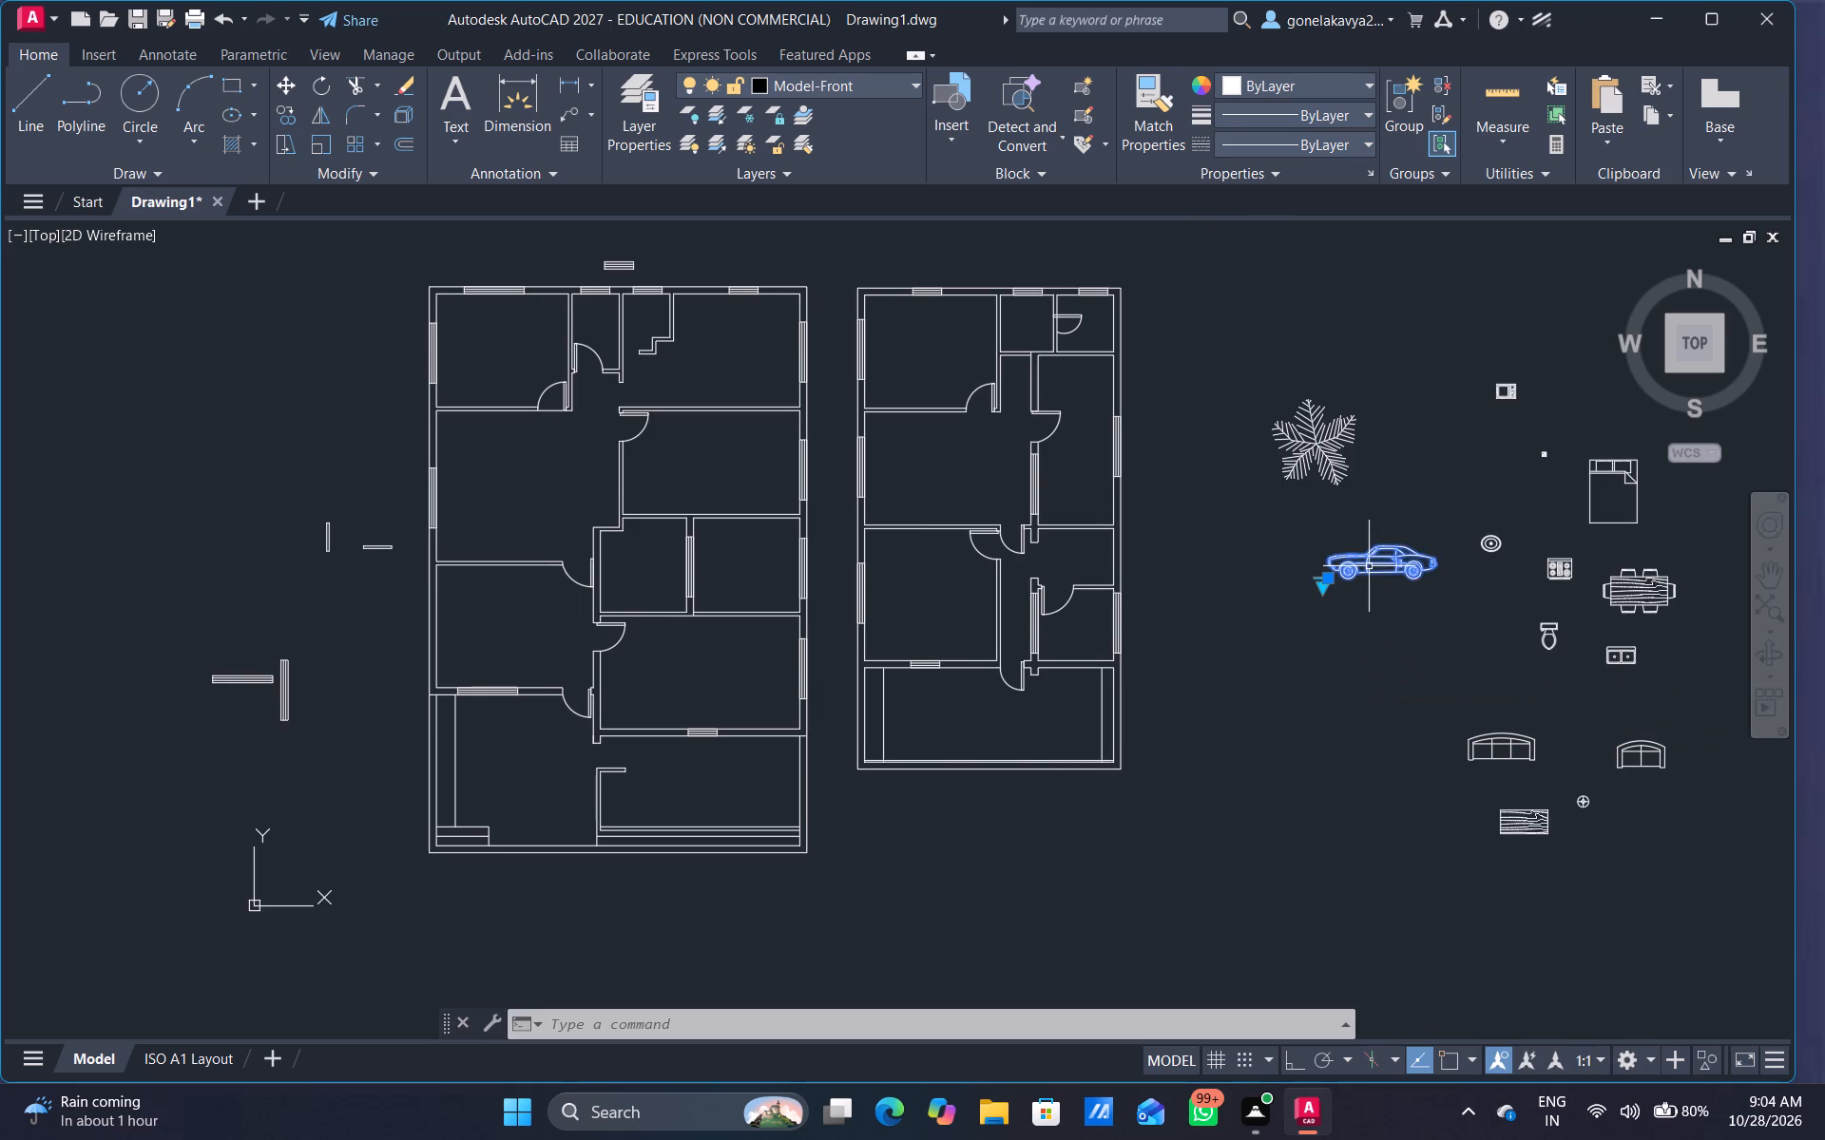
right_click(1369, 566)
left_click(1450, 744)
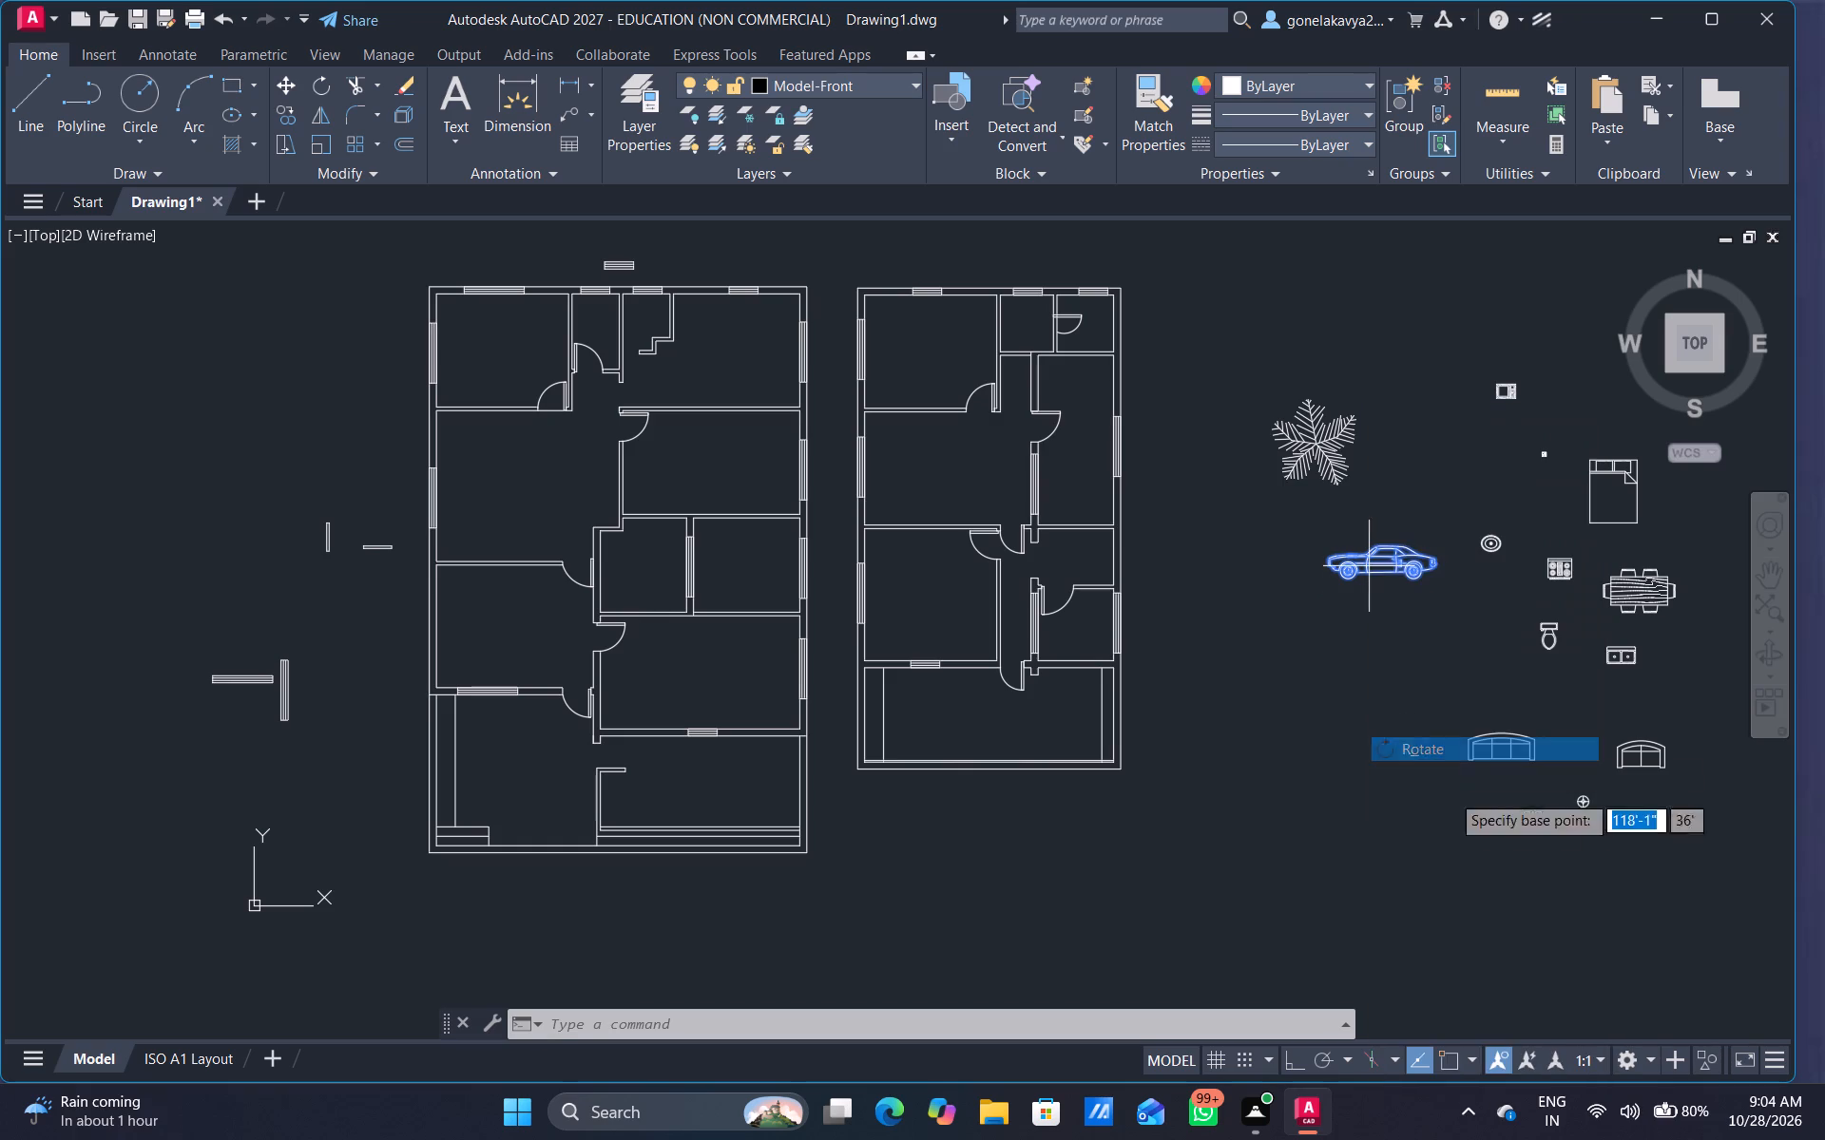
left_click(1277, 1050)
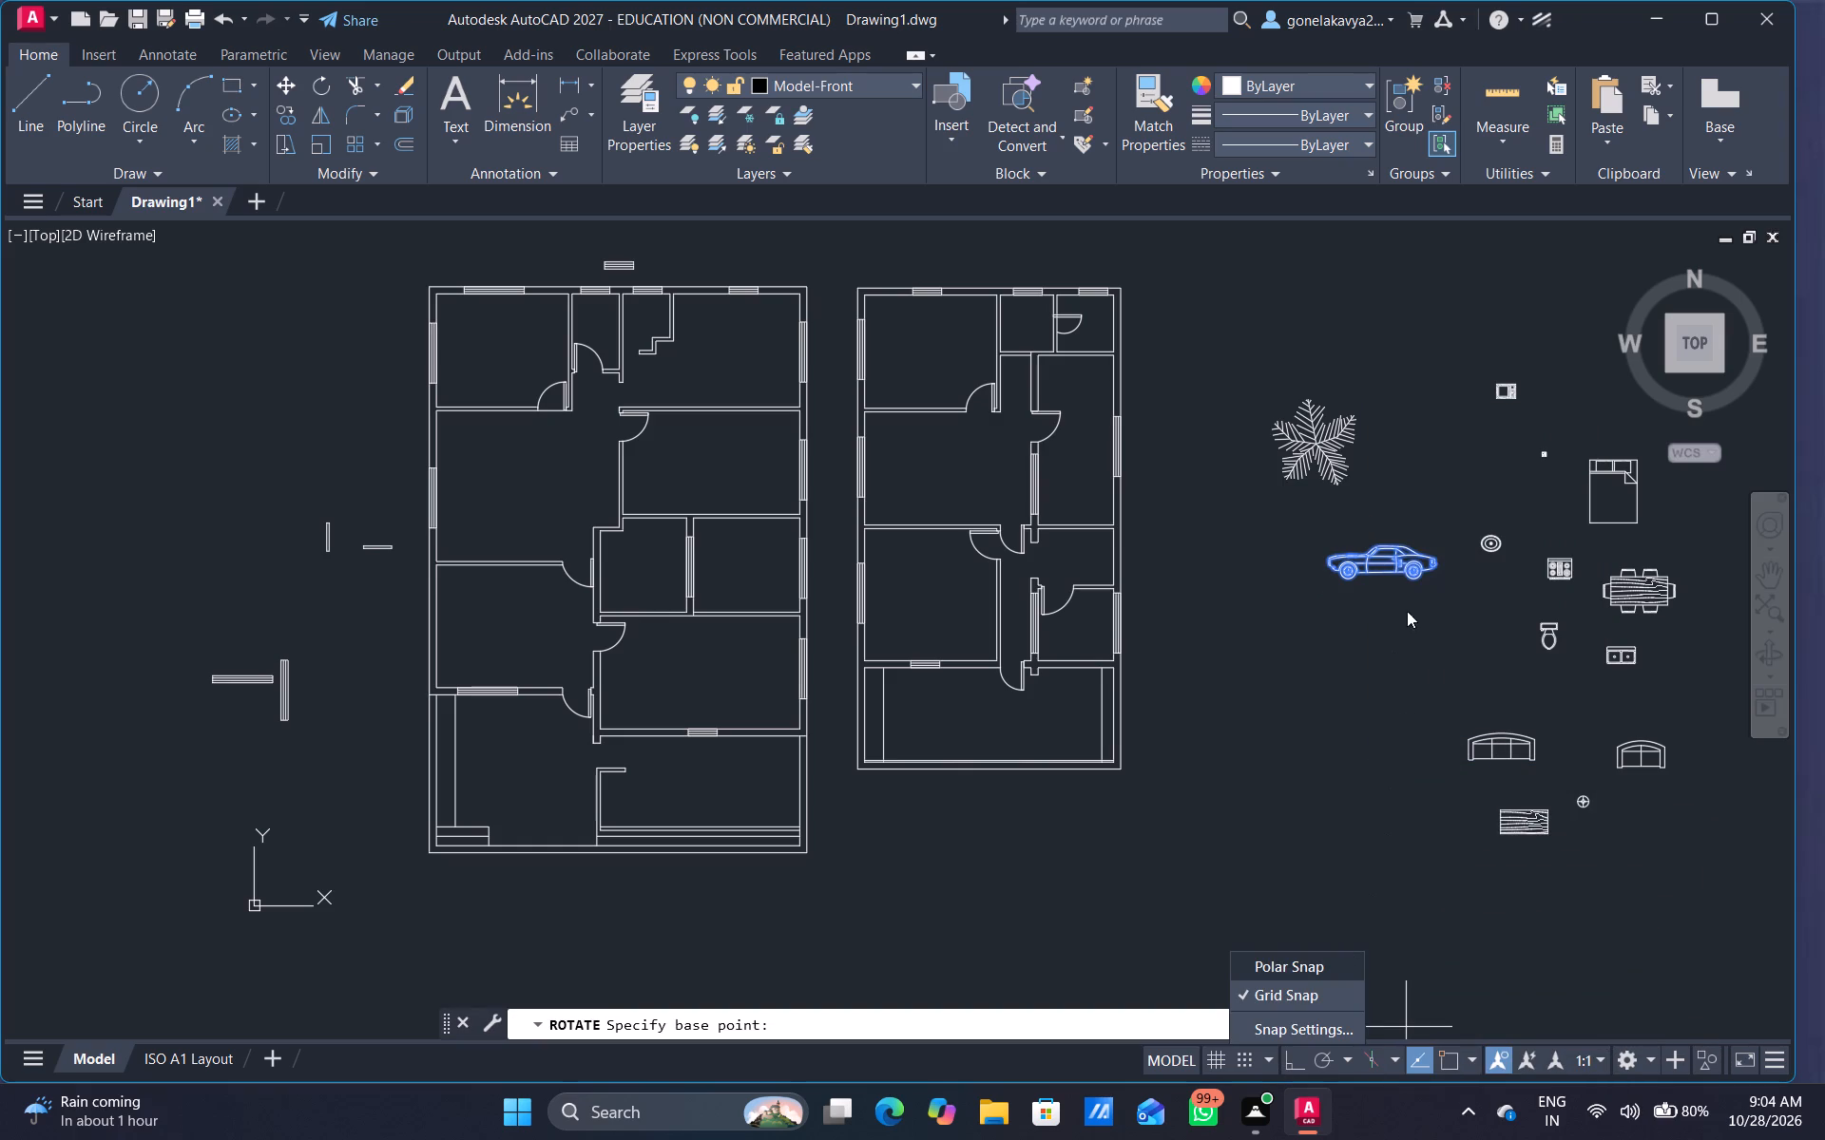
left_click(1298, 1055)
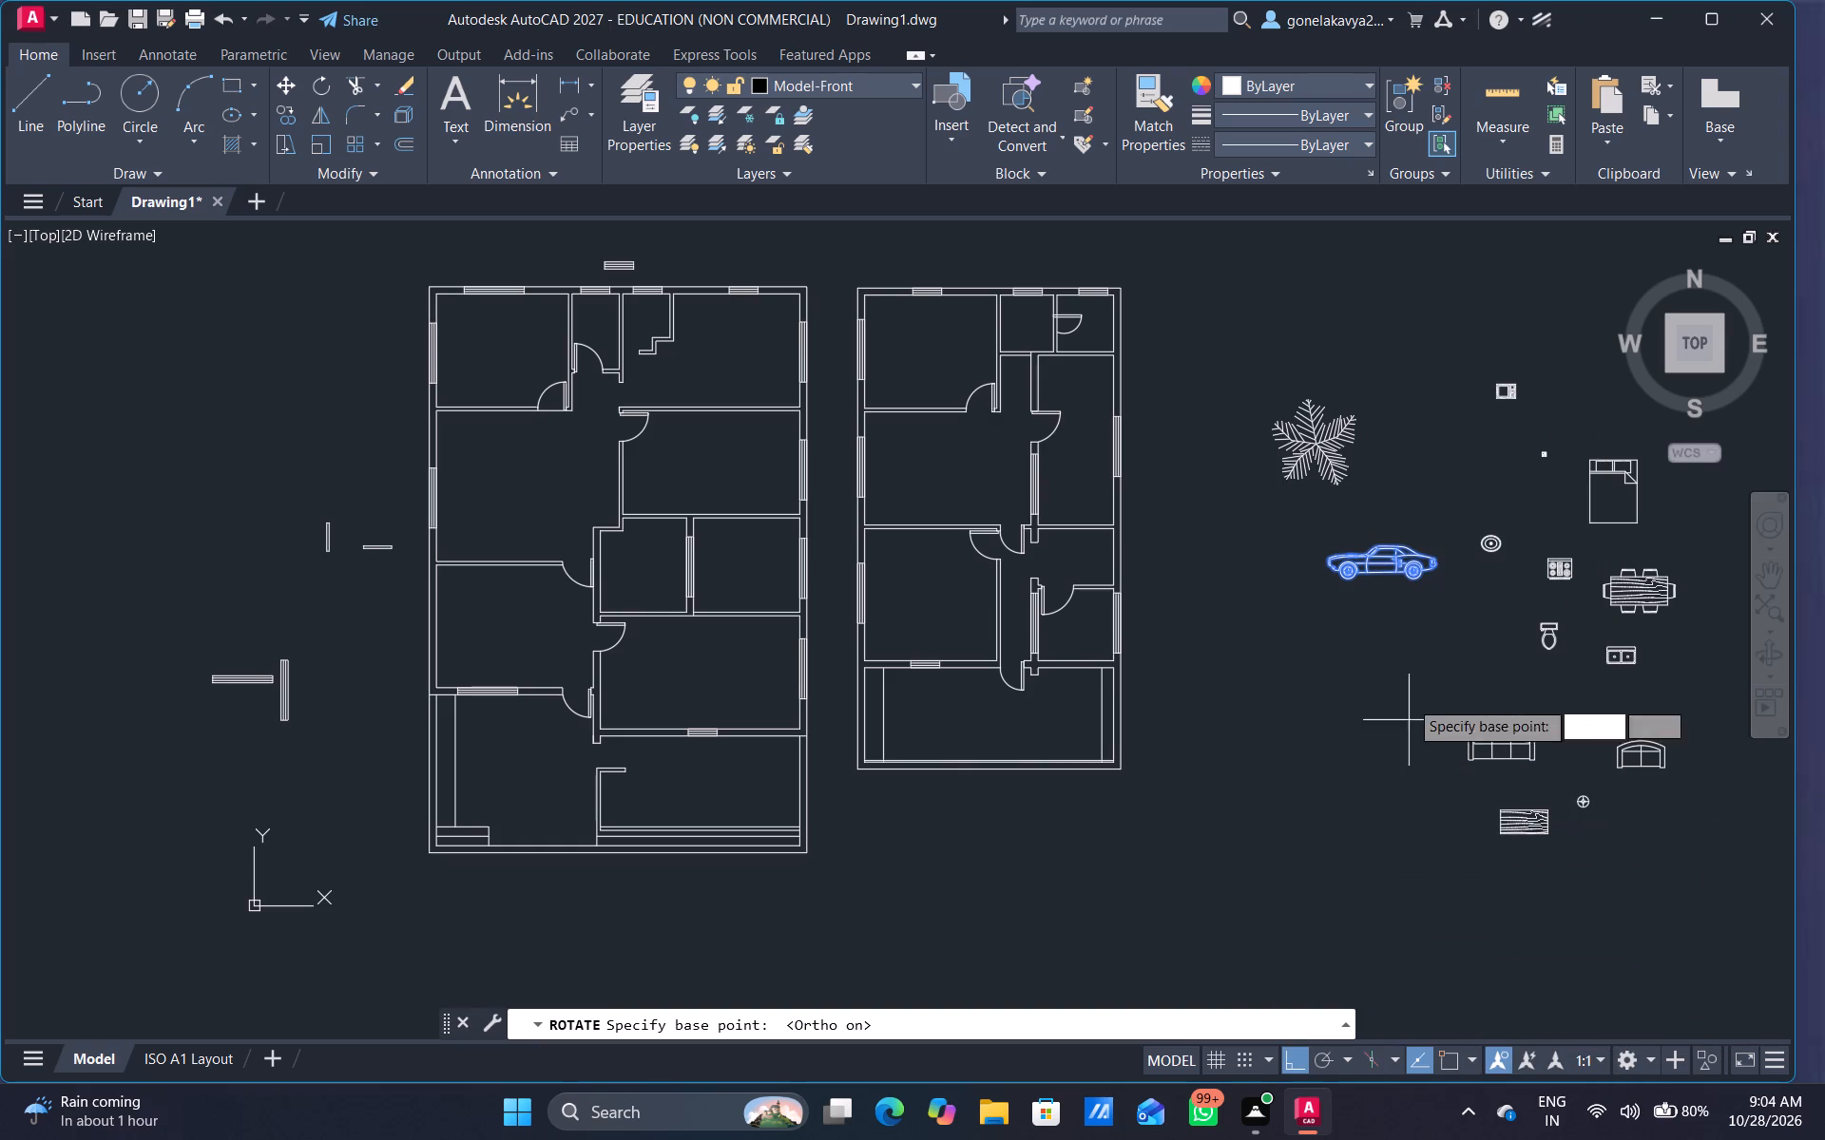
left_click(1424, 611)
left_click(1416, 589)
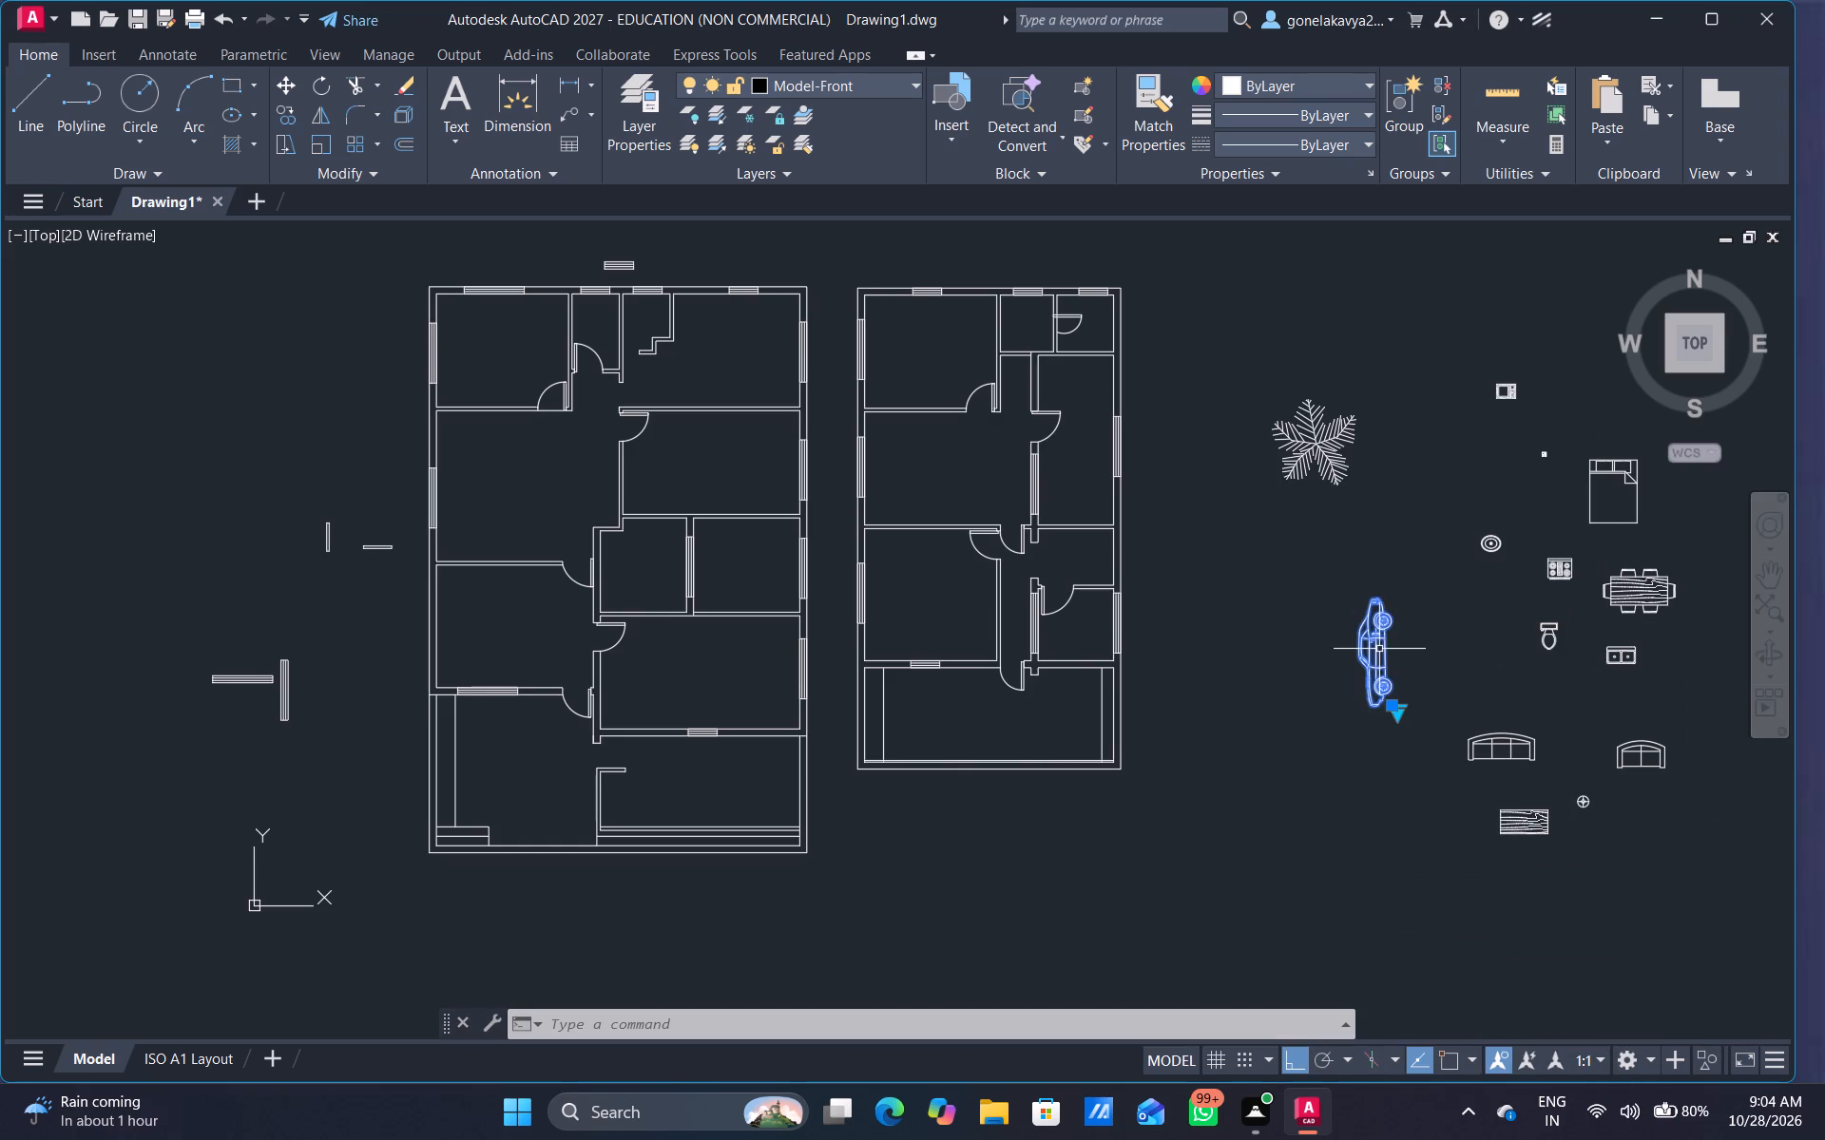
Move the upright car with Ortho off into the parking area at the lower-left corner of the larger floor plan.
left_click(1379, 649)
right_click(1377, 652)
left_click(1465, 670)
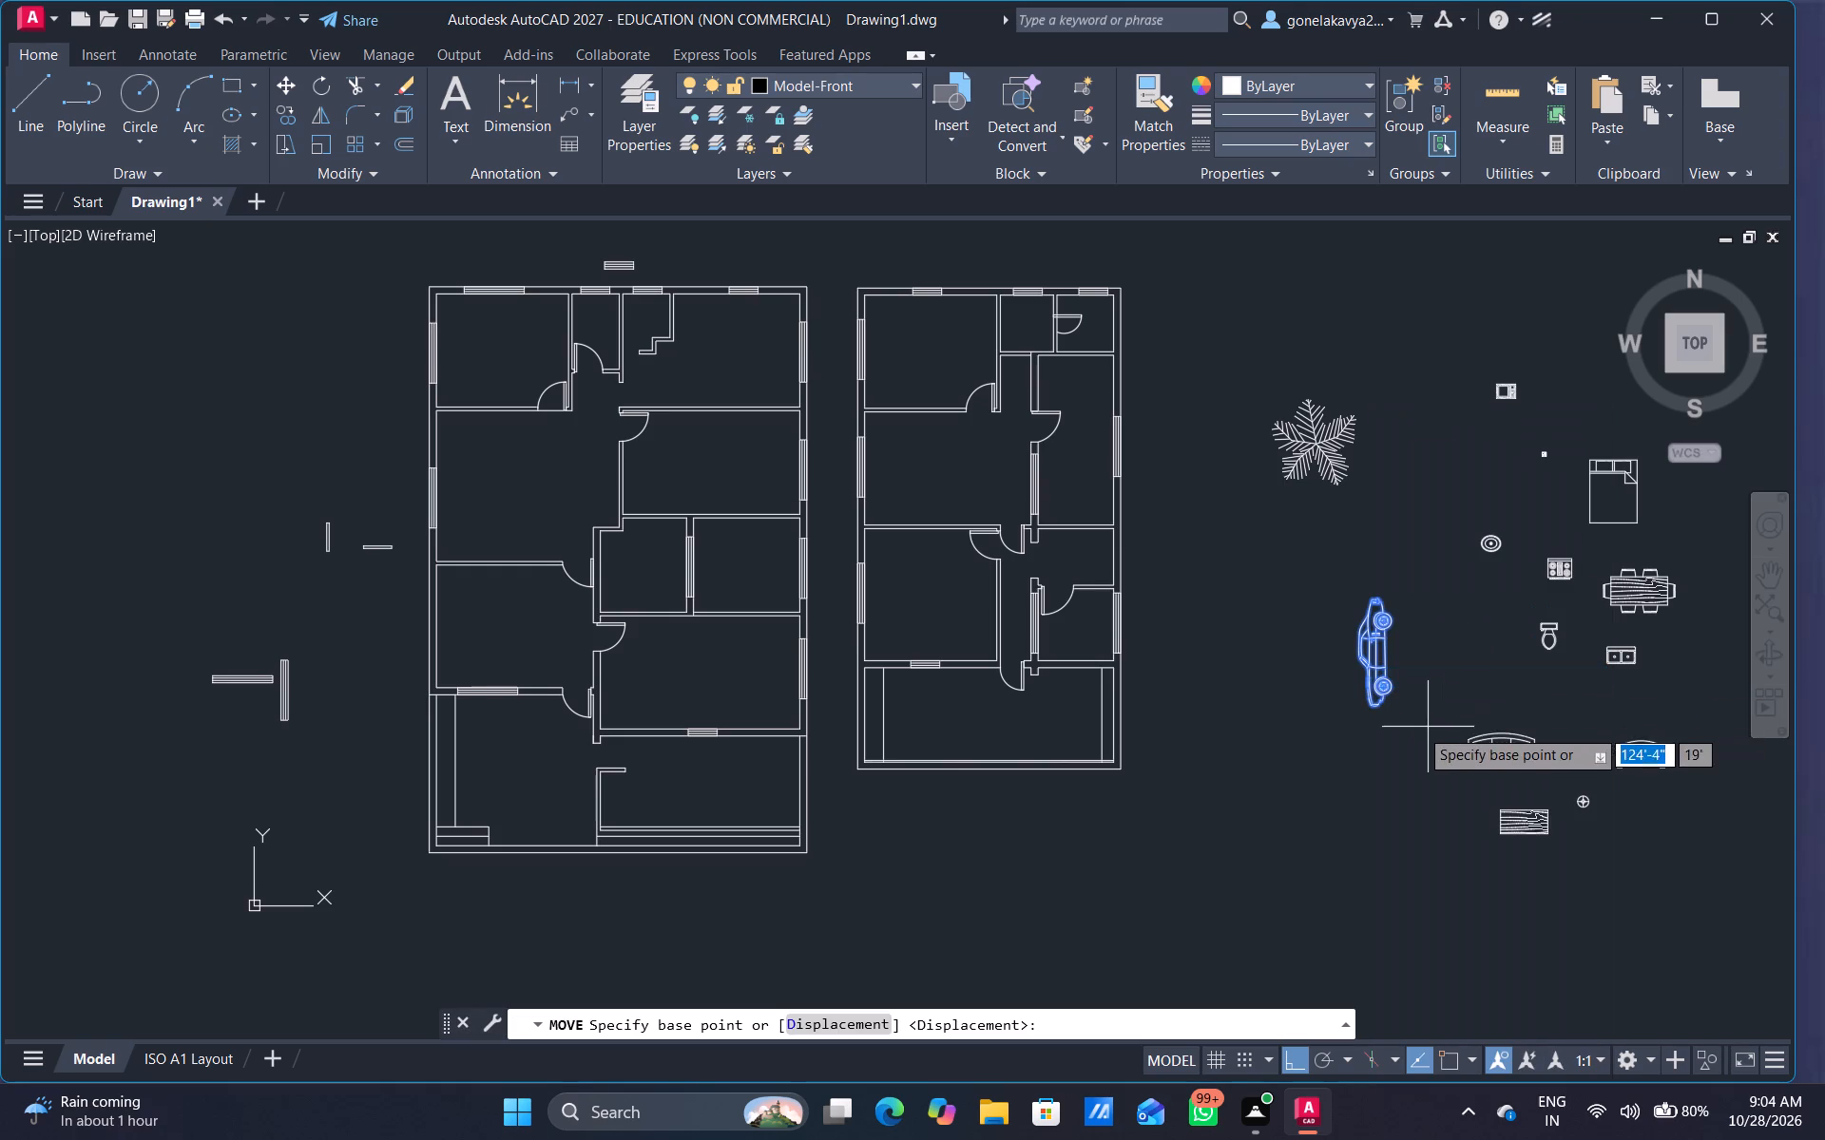
left_click(1403, 716)
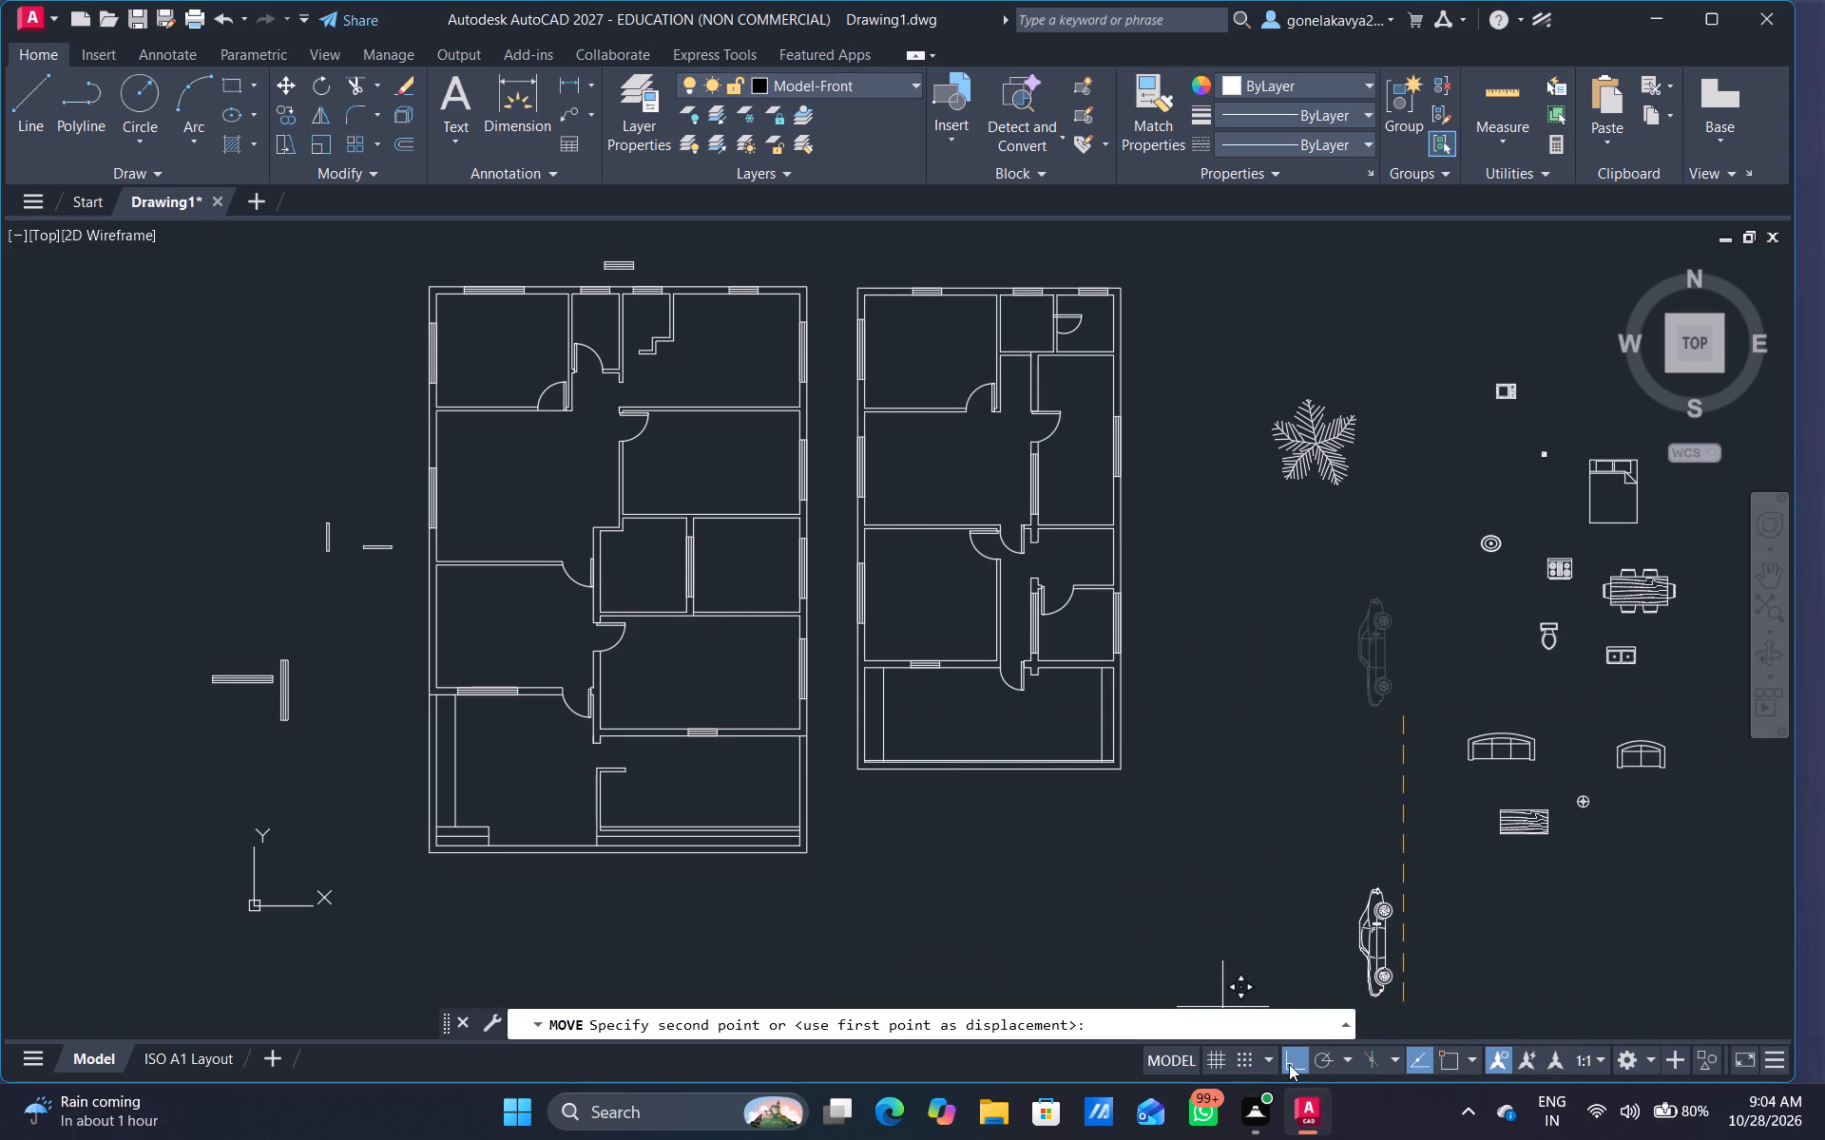
left_click(1289, 1061)
scroll(547, 813, "up", 2)
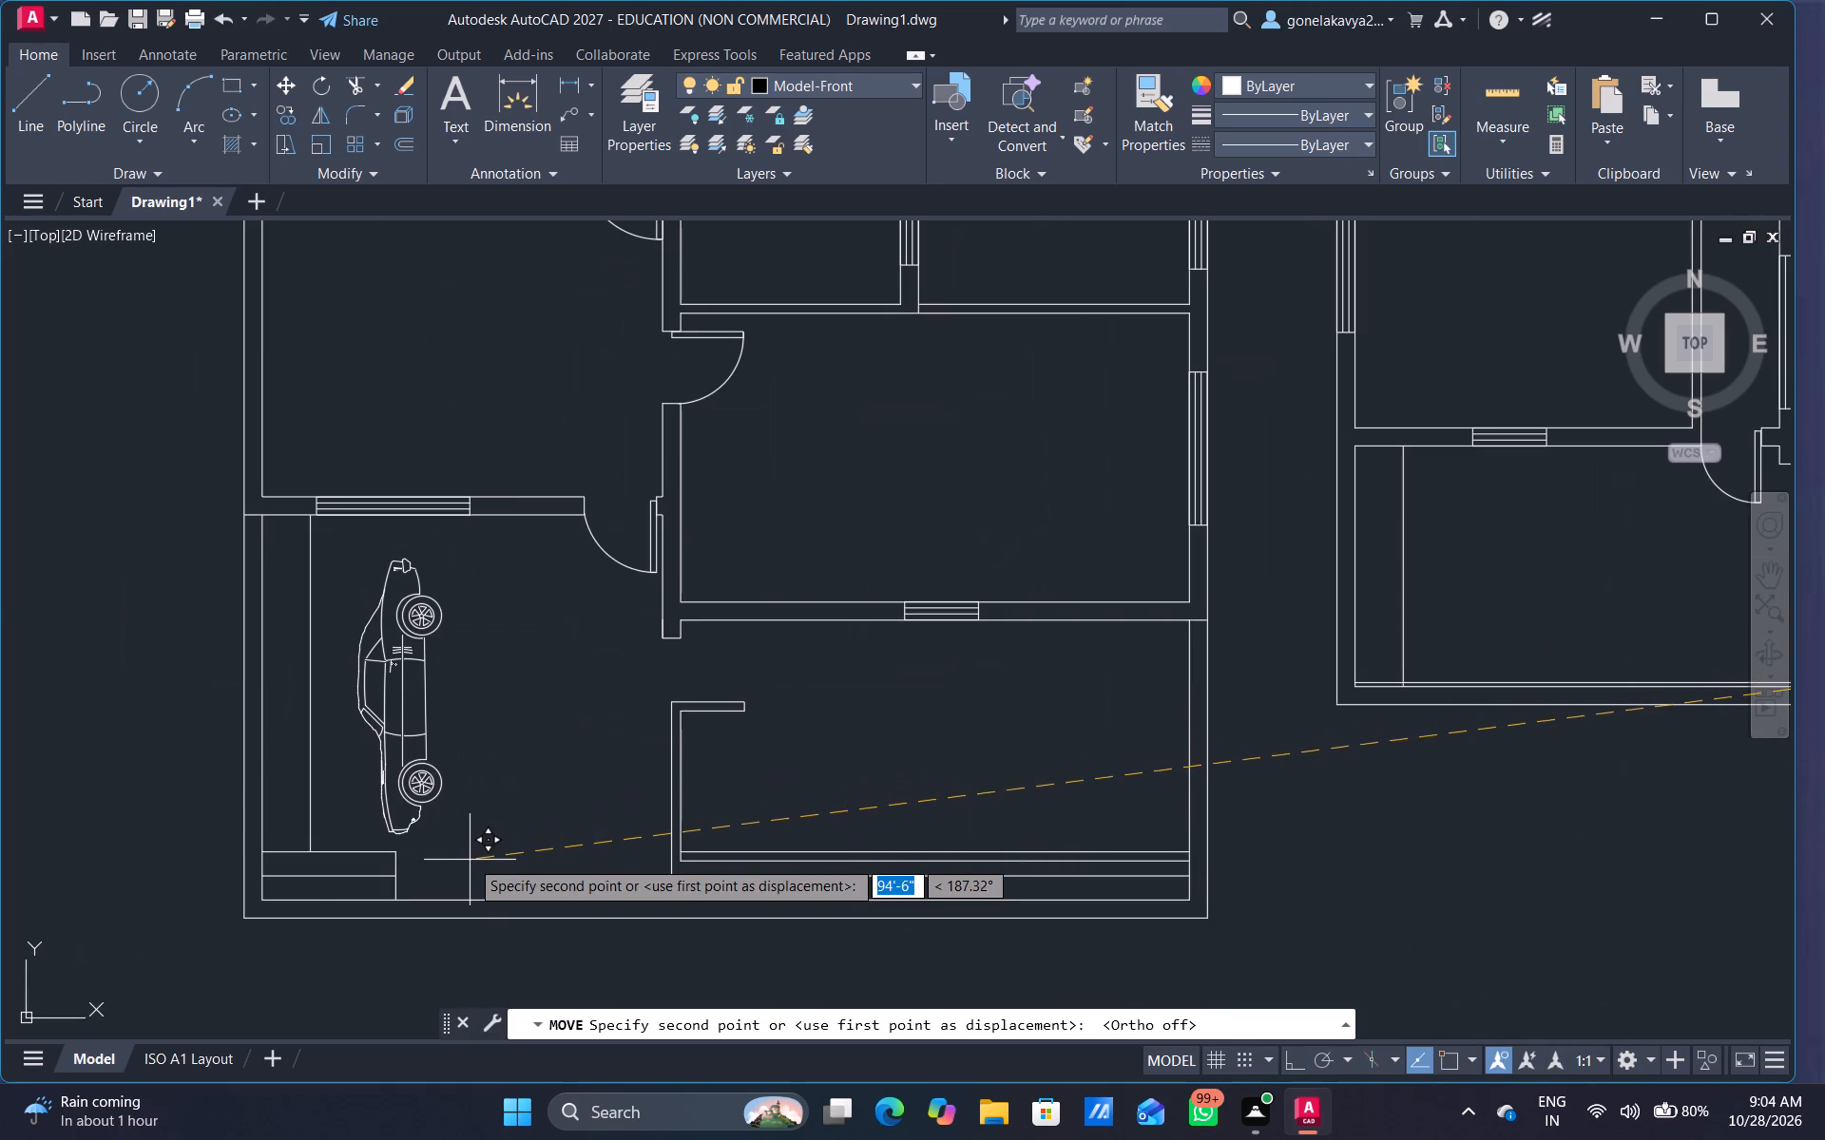
left_click(468, 859)
Copy the parked car about 4'-3" to its right so two cars stand side by side in the parking area.
left_click(399, 734)
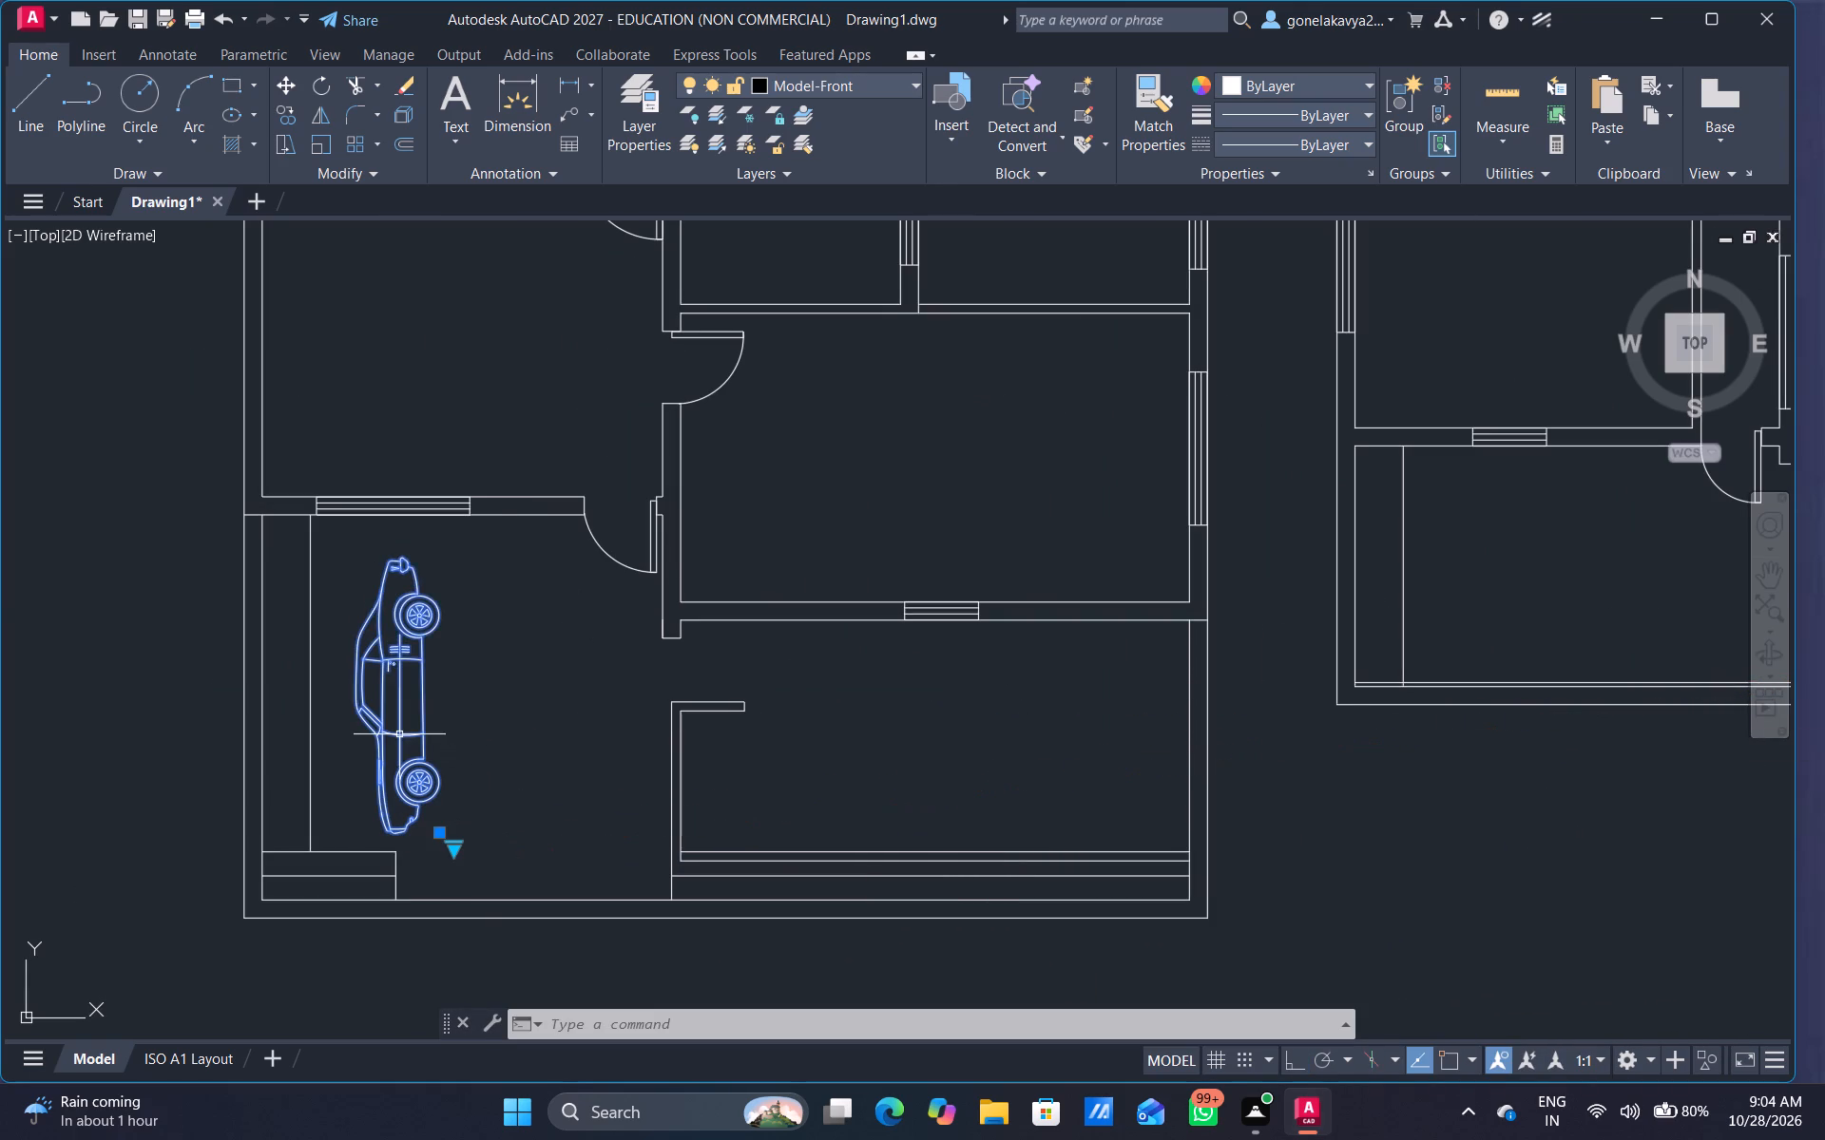
right_click(399, 733)
left_click(528, 355)
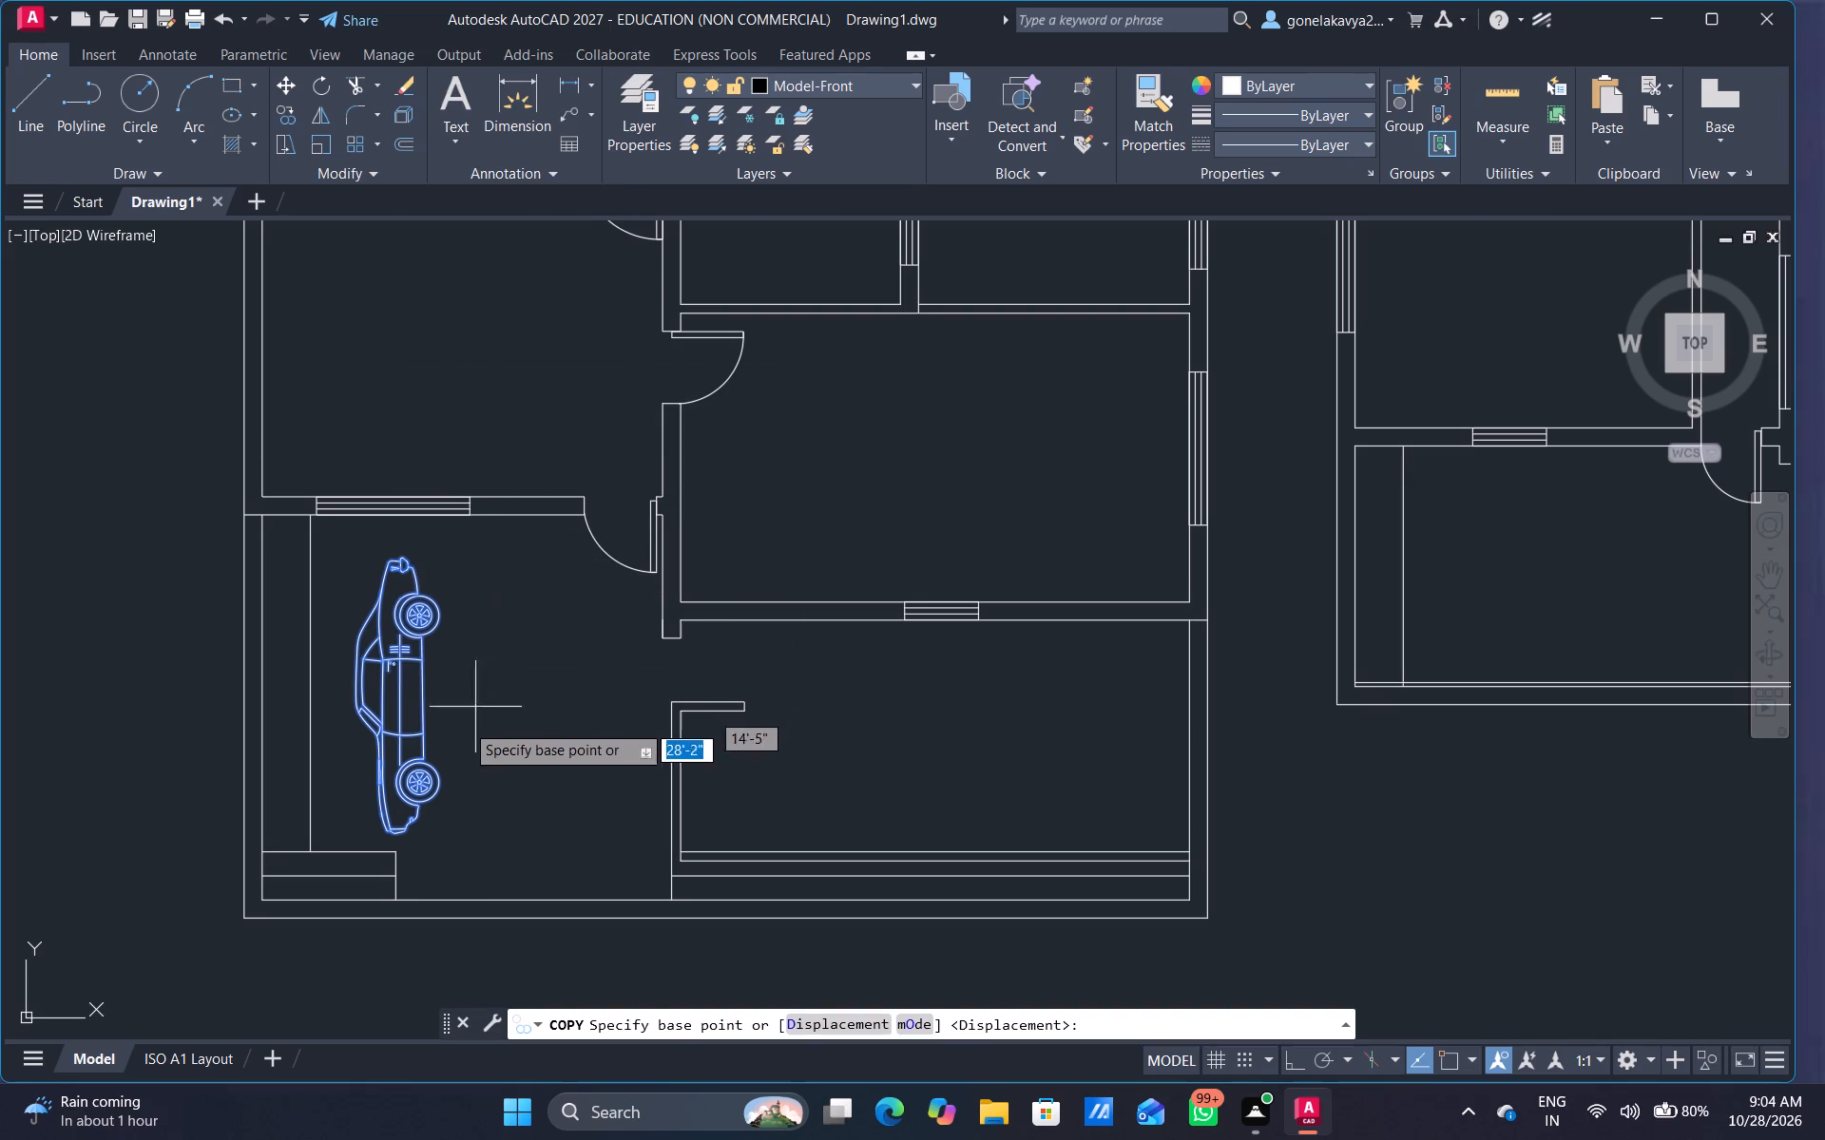
left_click(455, 731)
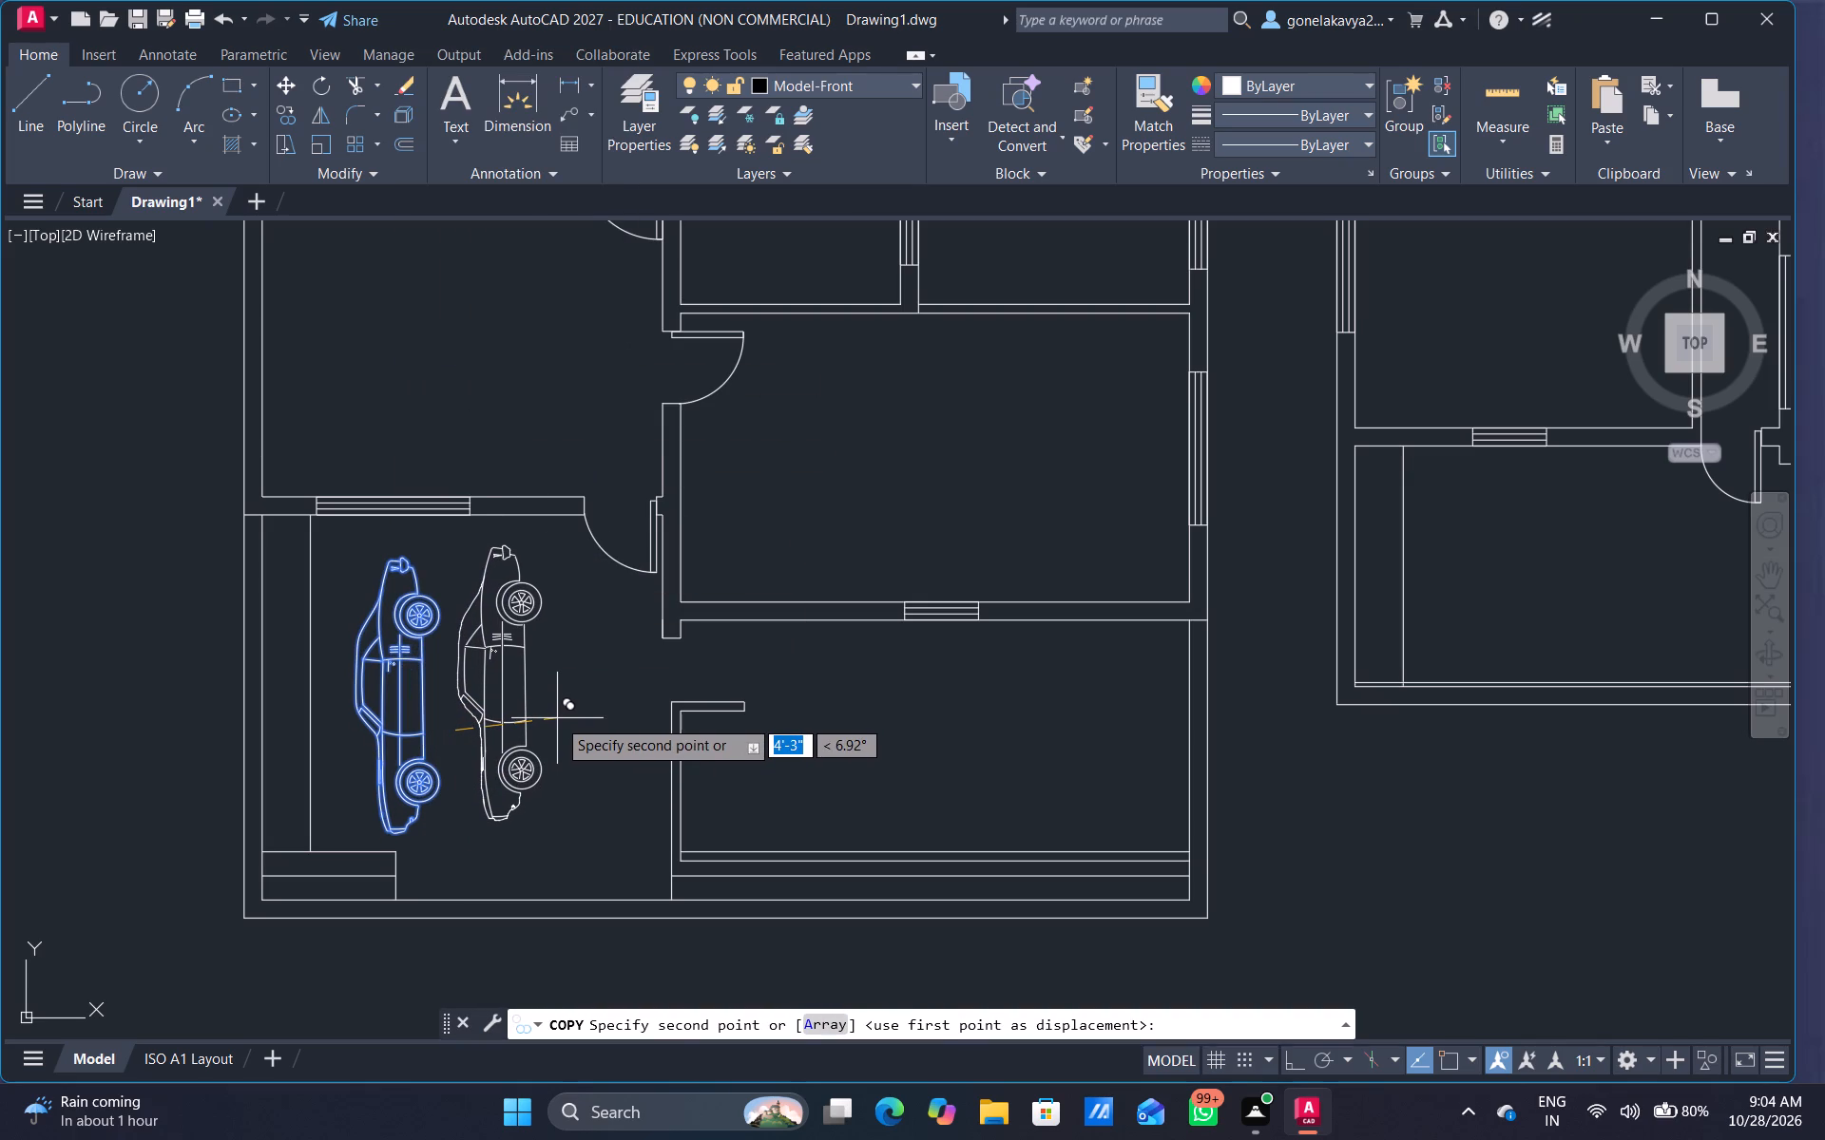
left_click(557, 721)
scroll(731, 760, "down", 1)
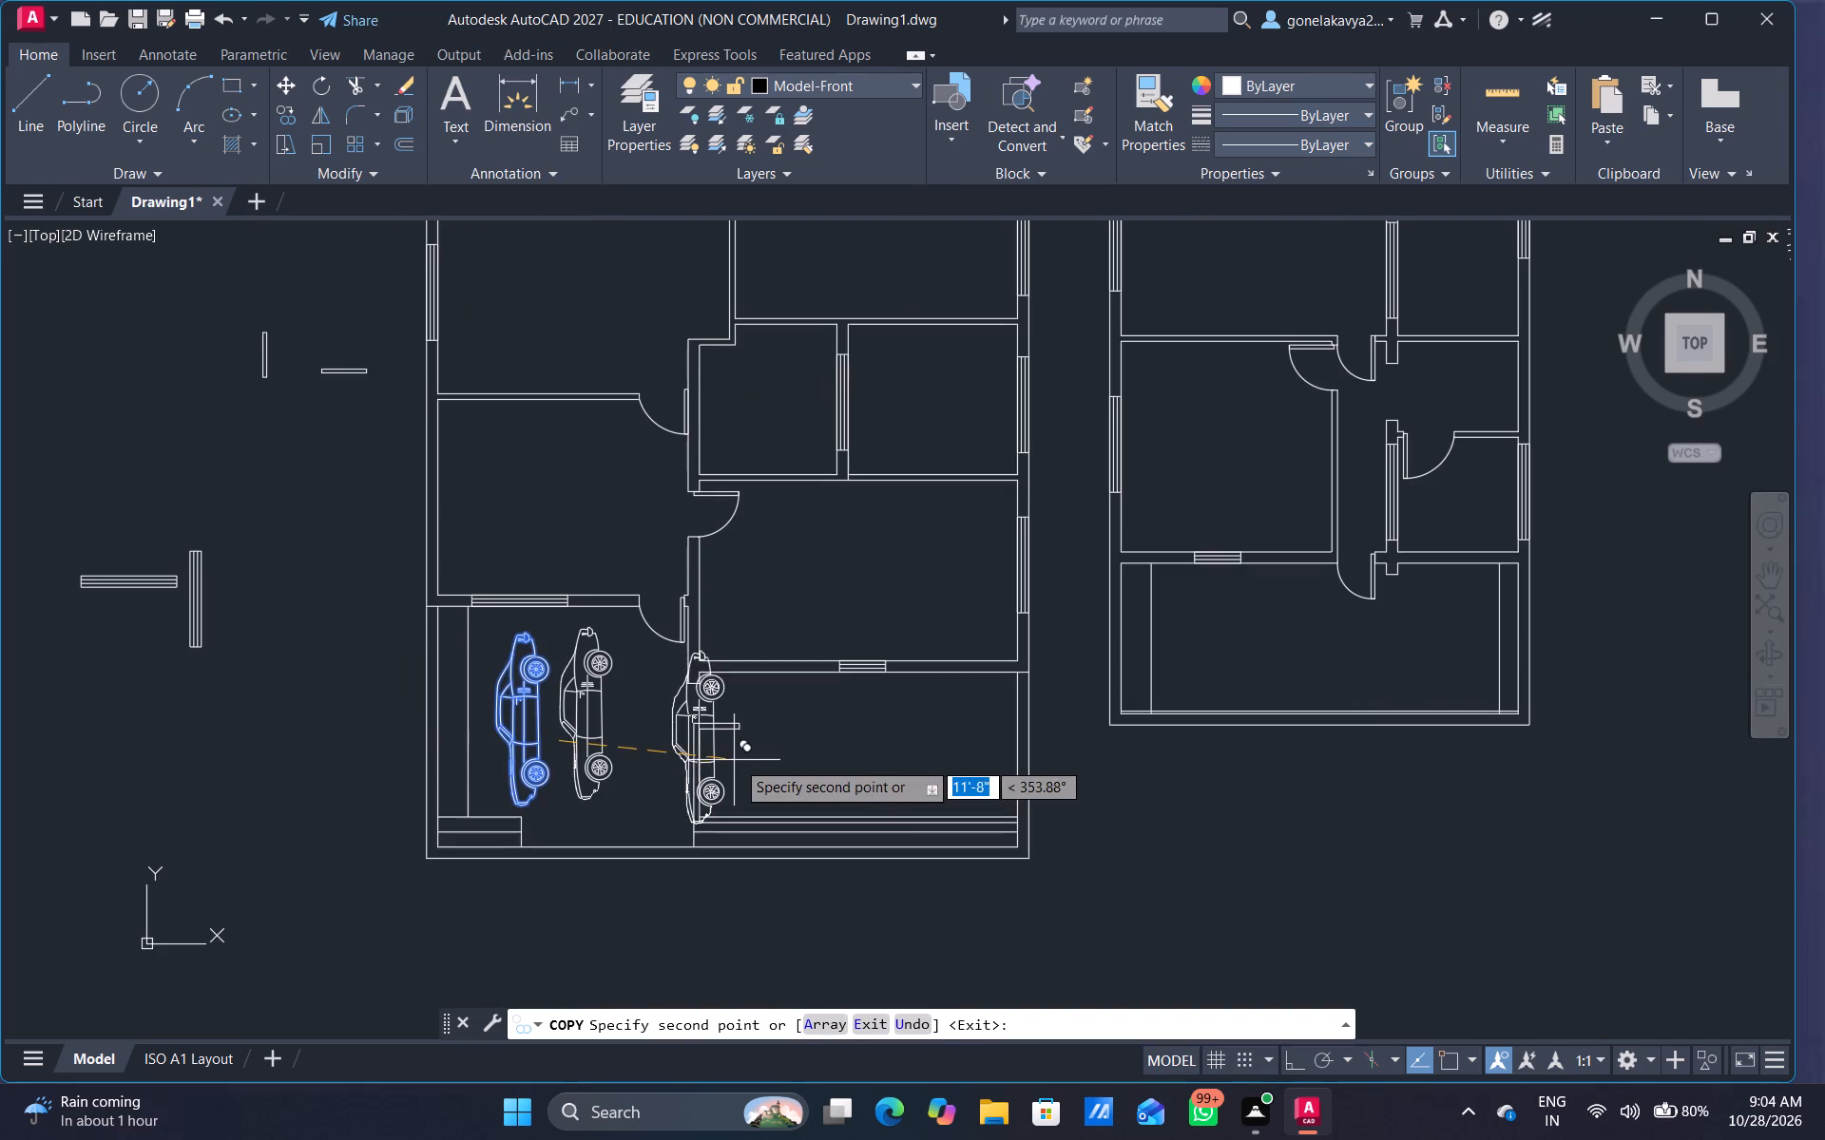
key("Escape")
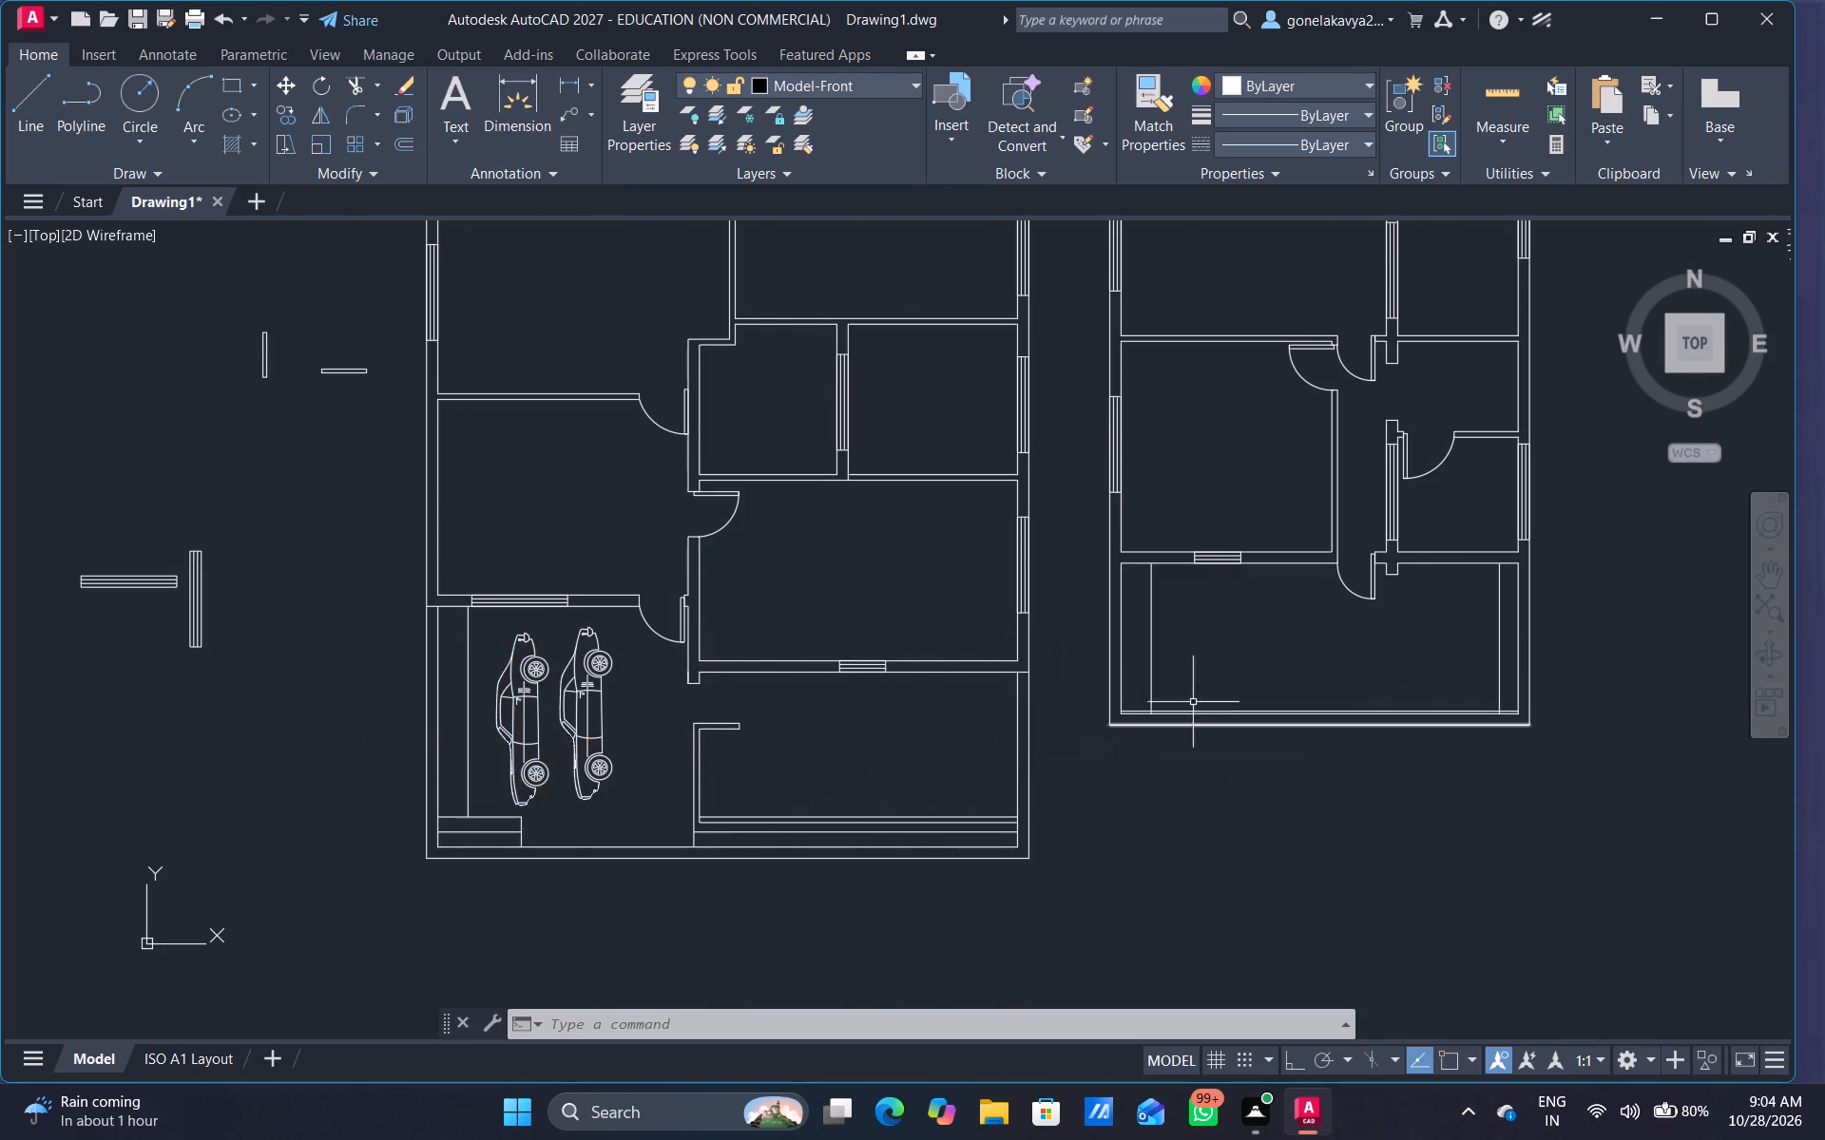
Rotate the queen bed block 90° with Ortho on so its pillows face left.
scroll(1307, 672, "down", 1)
scroll(1328, 654, "up", 1)
middle_click_drag(1328, 654, 704, 804)
scroll(713, 794, "down", 1)
scroll(1306, 573, "up", 2)
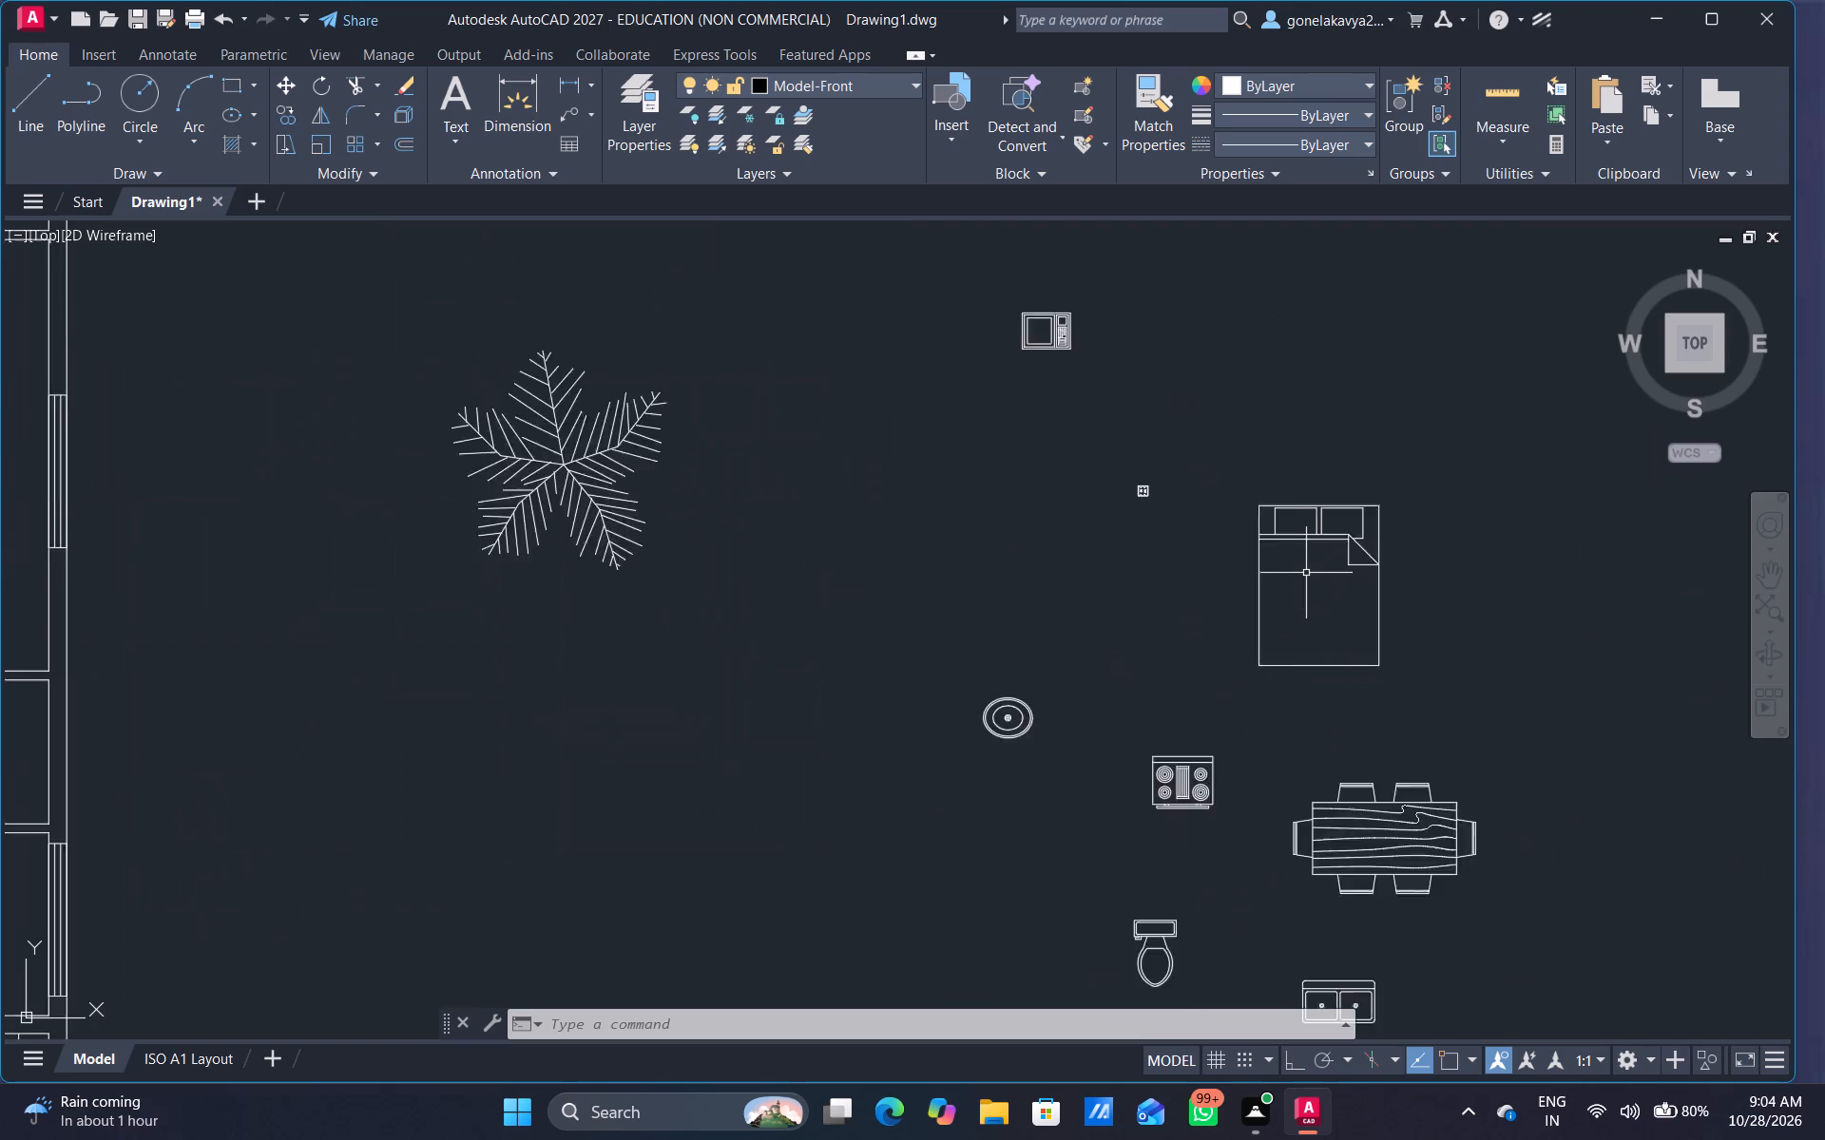
scroll(1306, 573, "up", 1)
middle_click_drag(1316, 575, 897, 619)
left_click_drag(1087, 786, 848, 792)
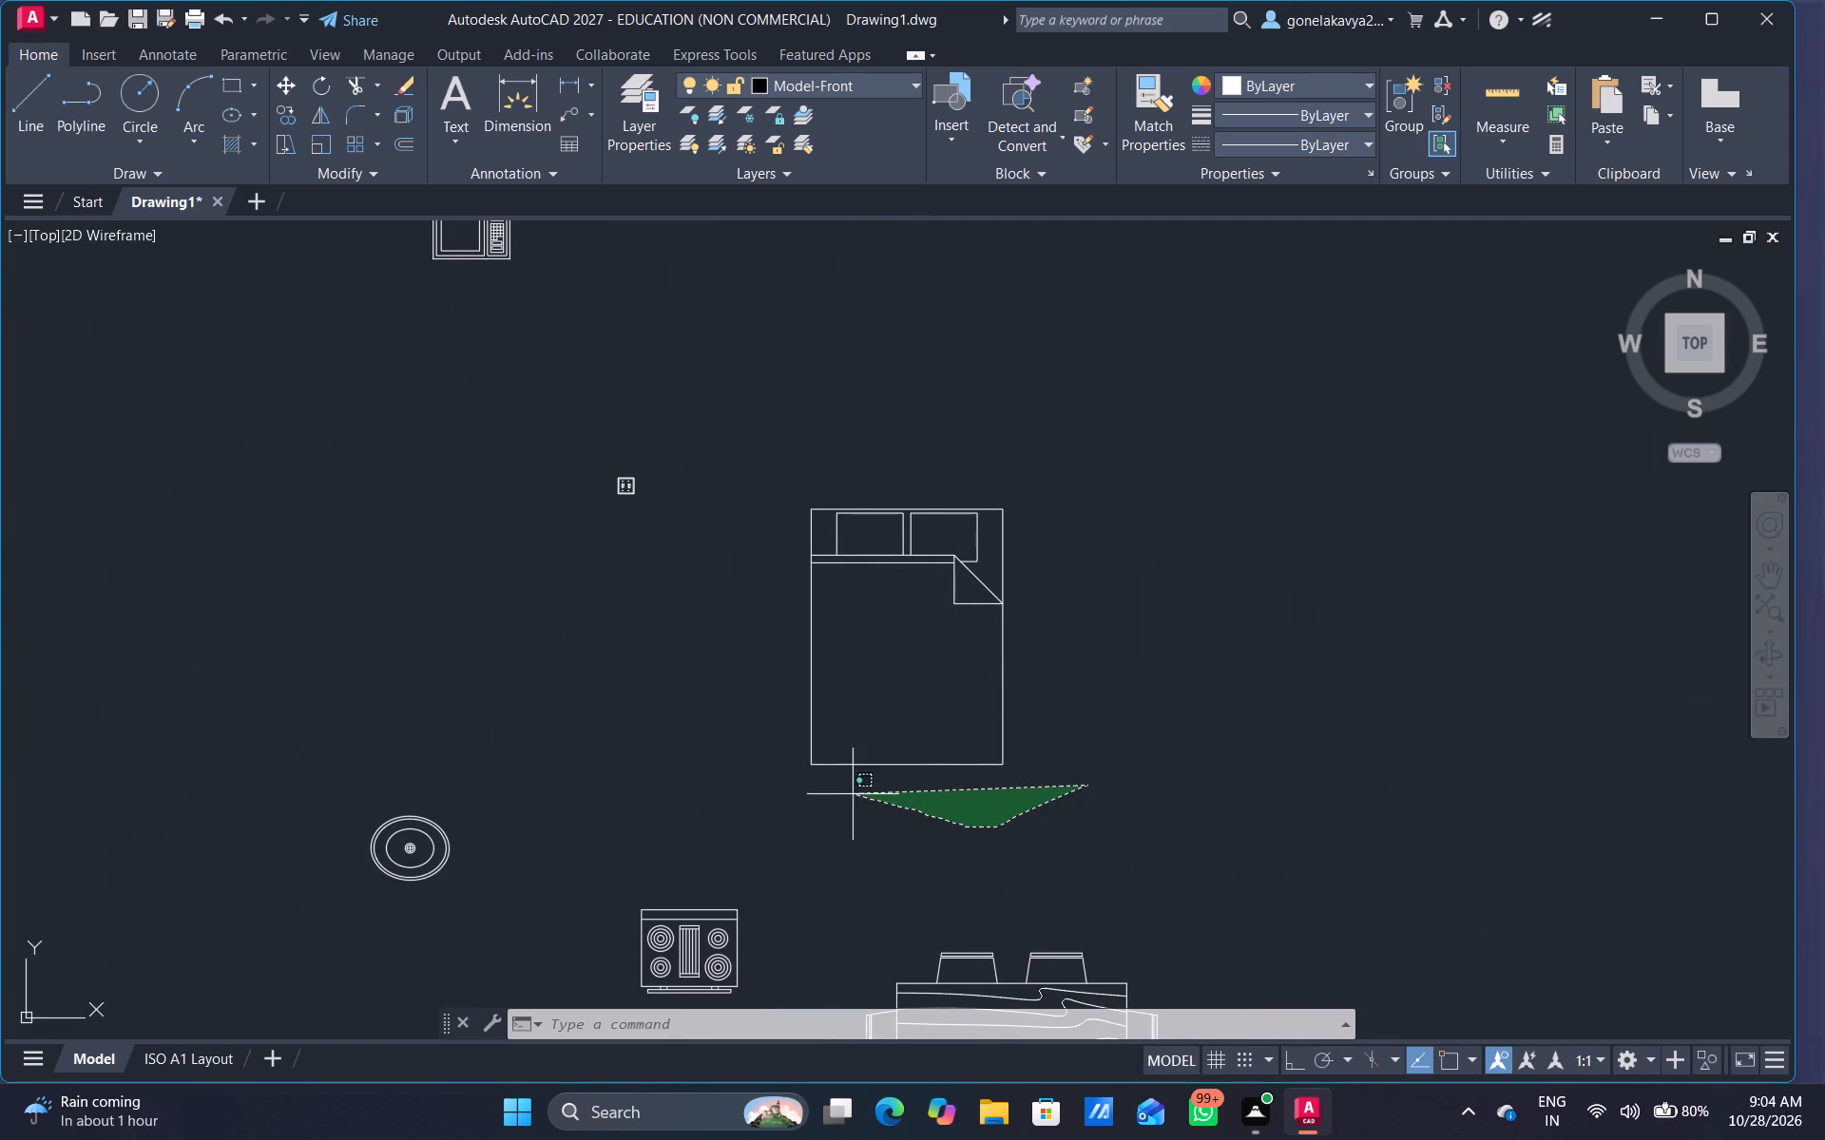
left_click_drag(848, 792, 1031, 409)
right_click_drag(1051, 489, 1044, 510)
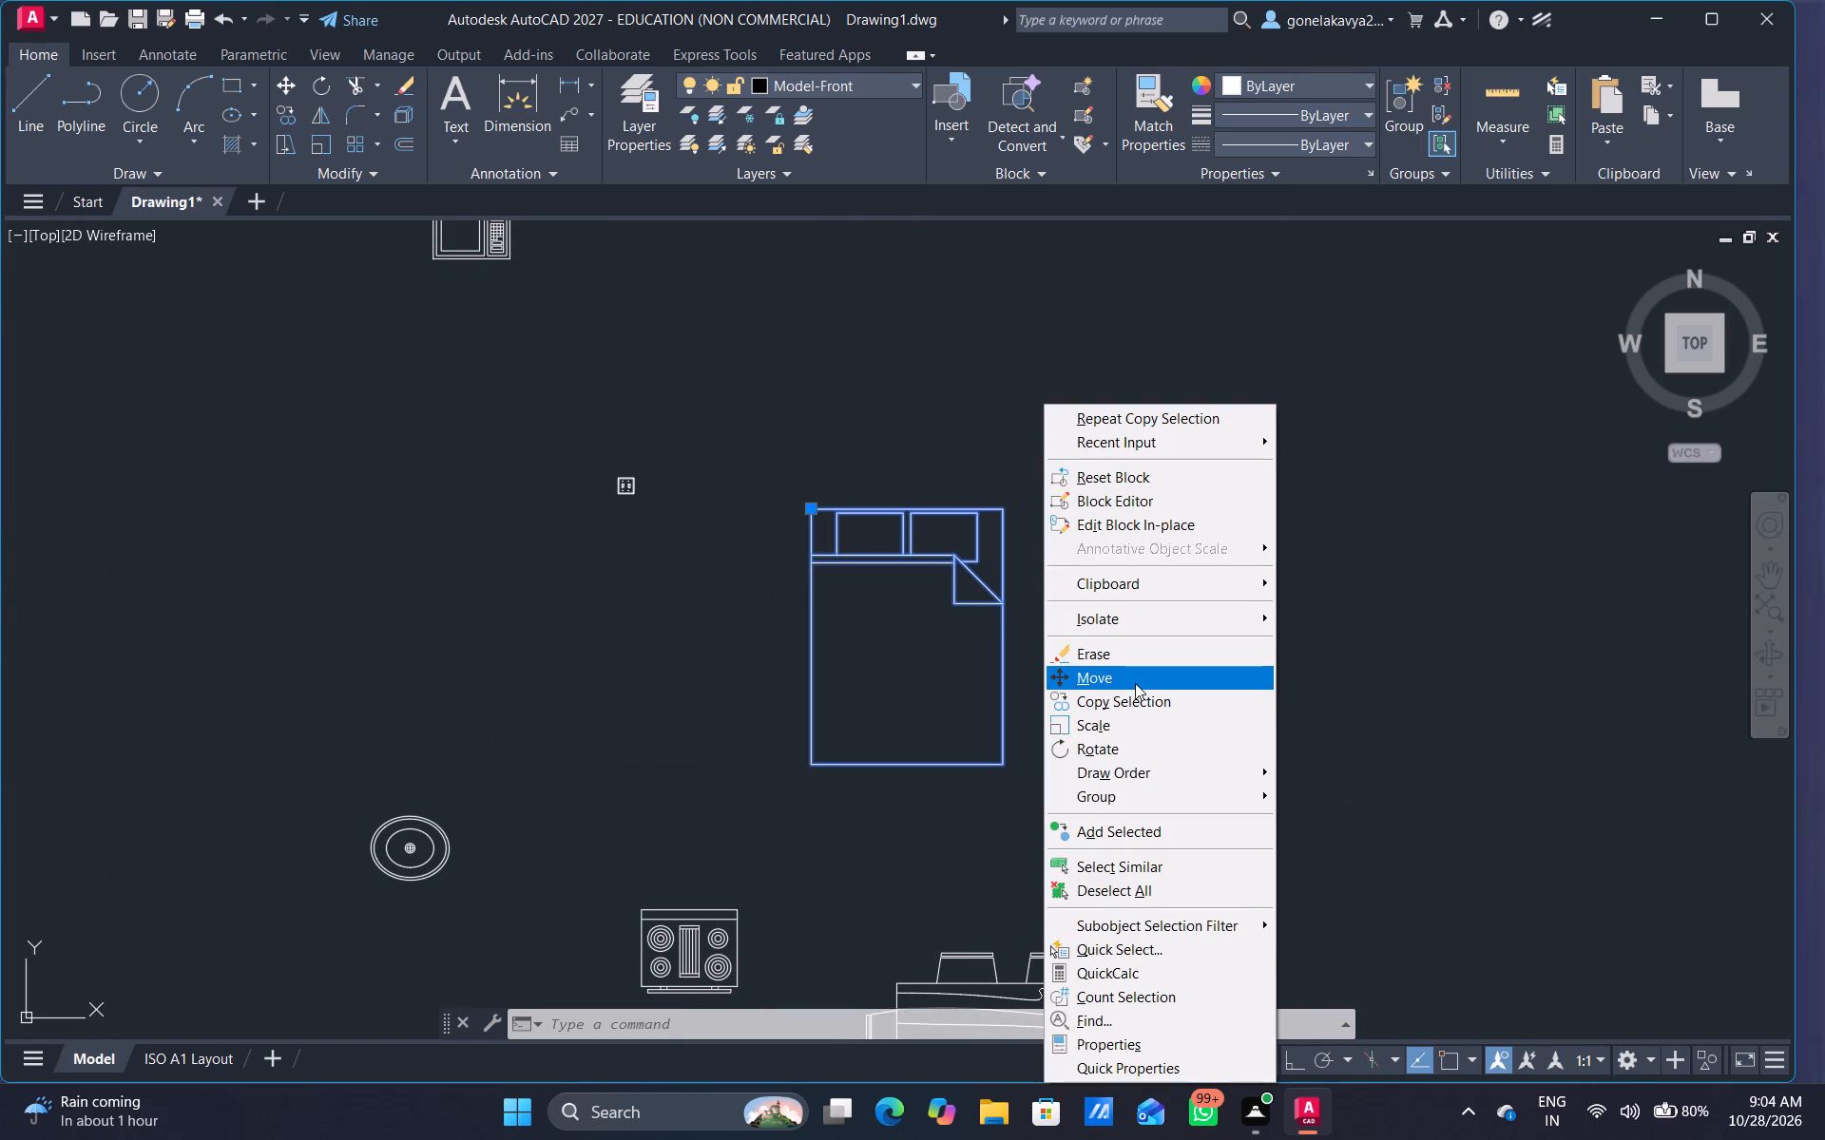
left_click(1108, 744)
left_click(1303, 1060)
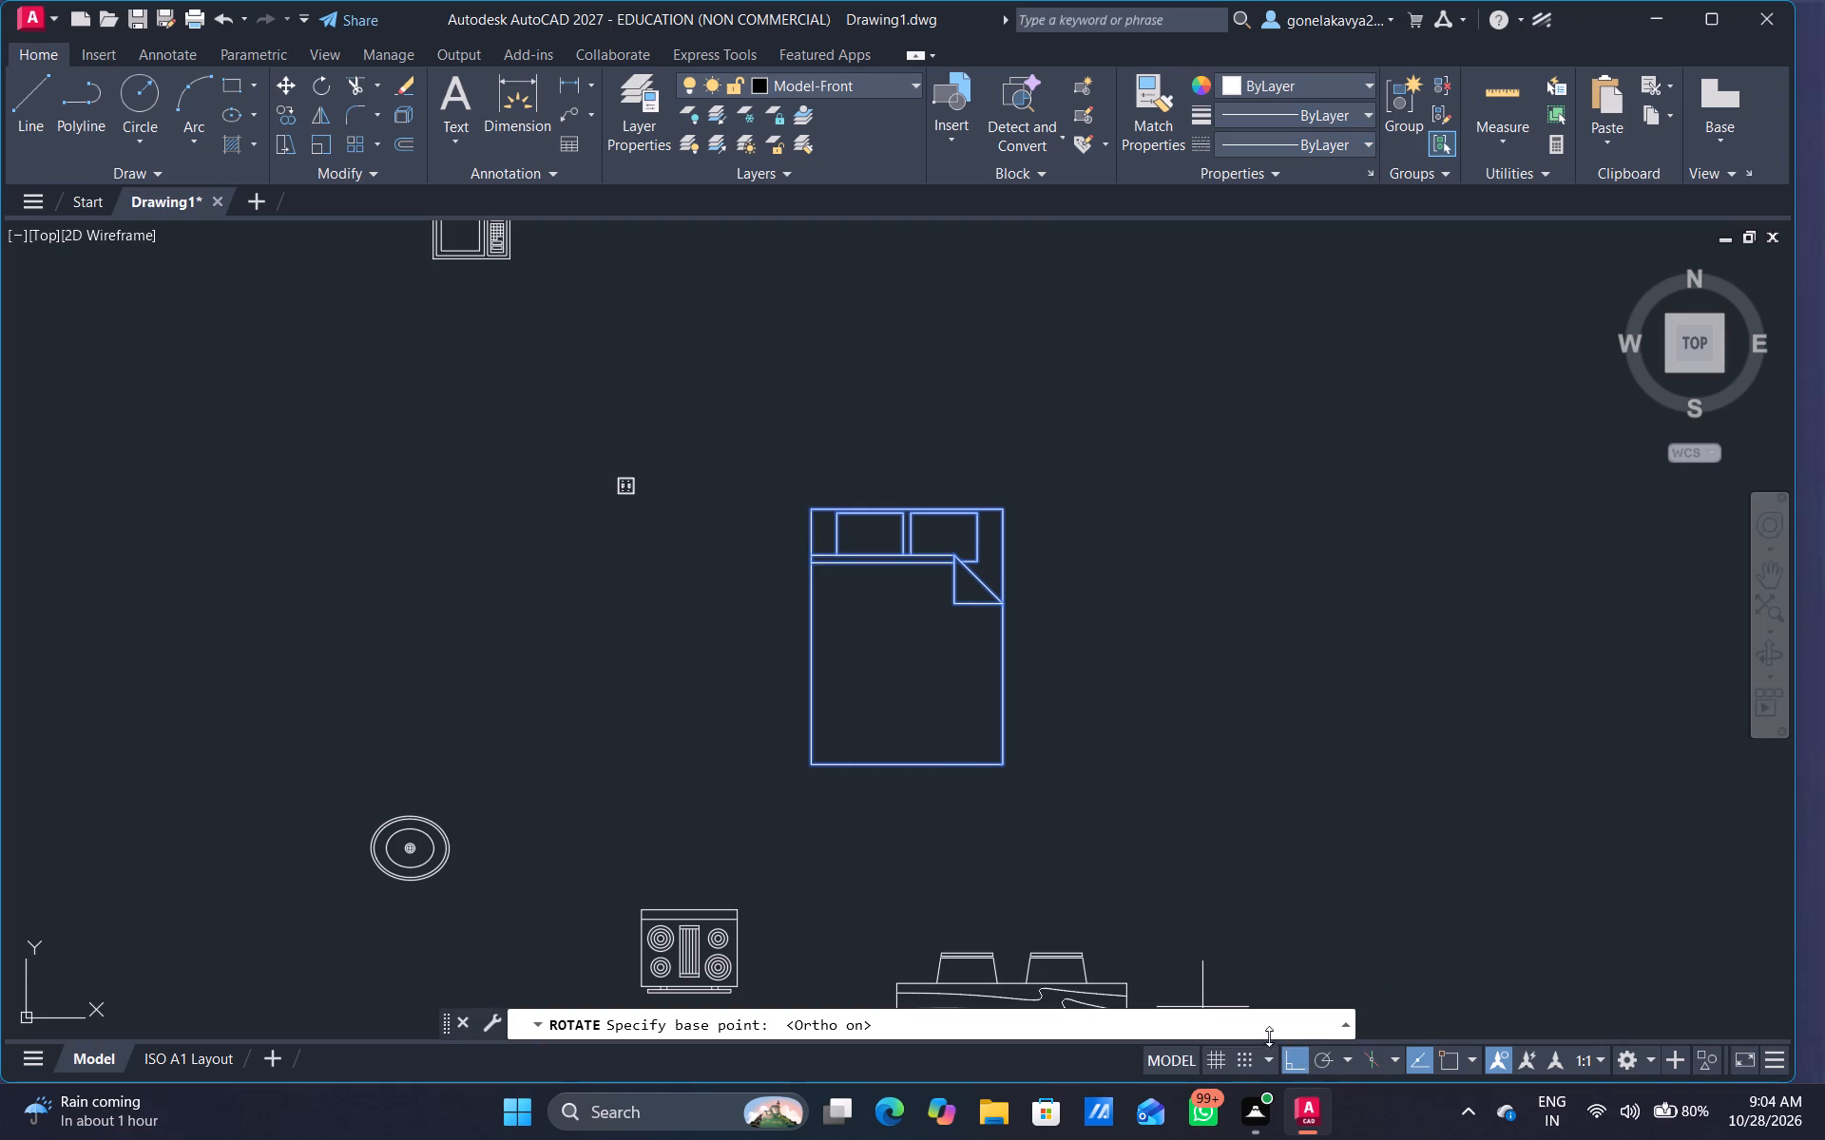
left_click(1003, 793)
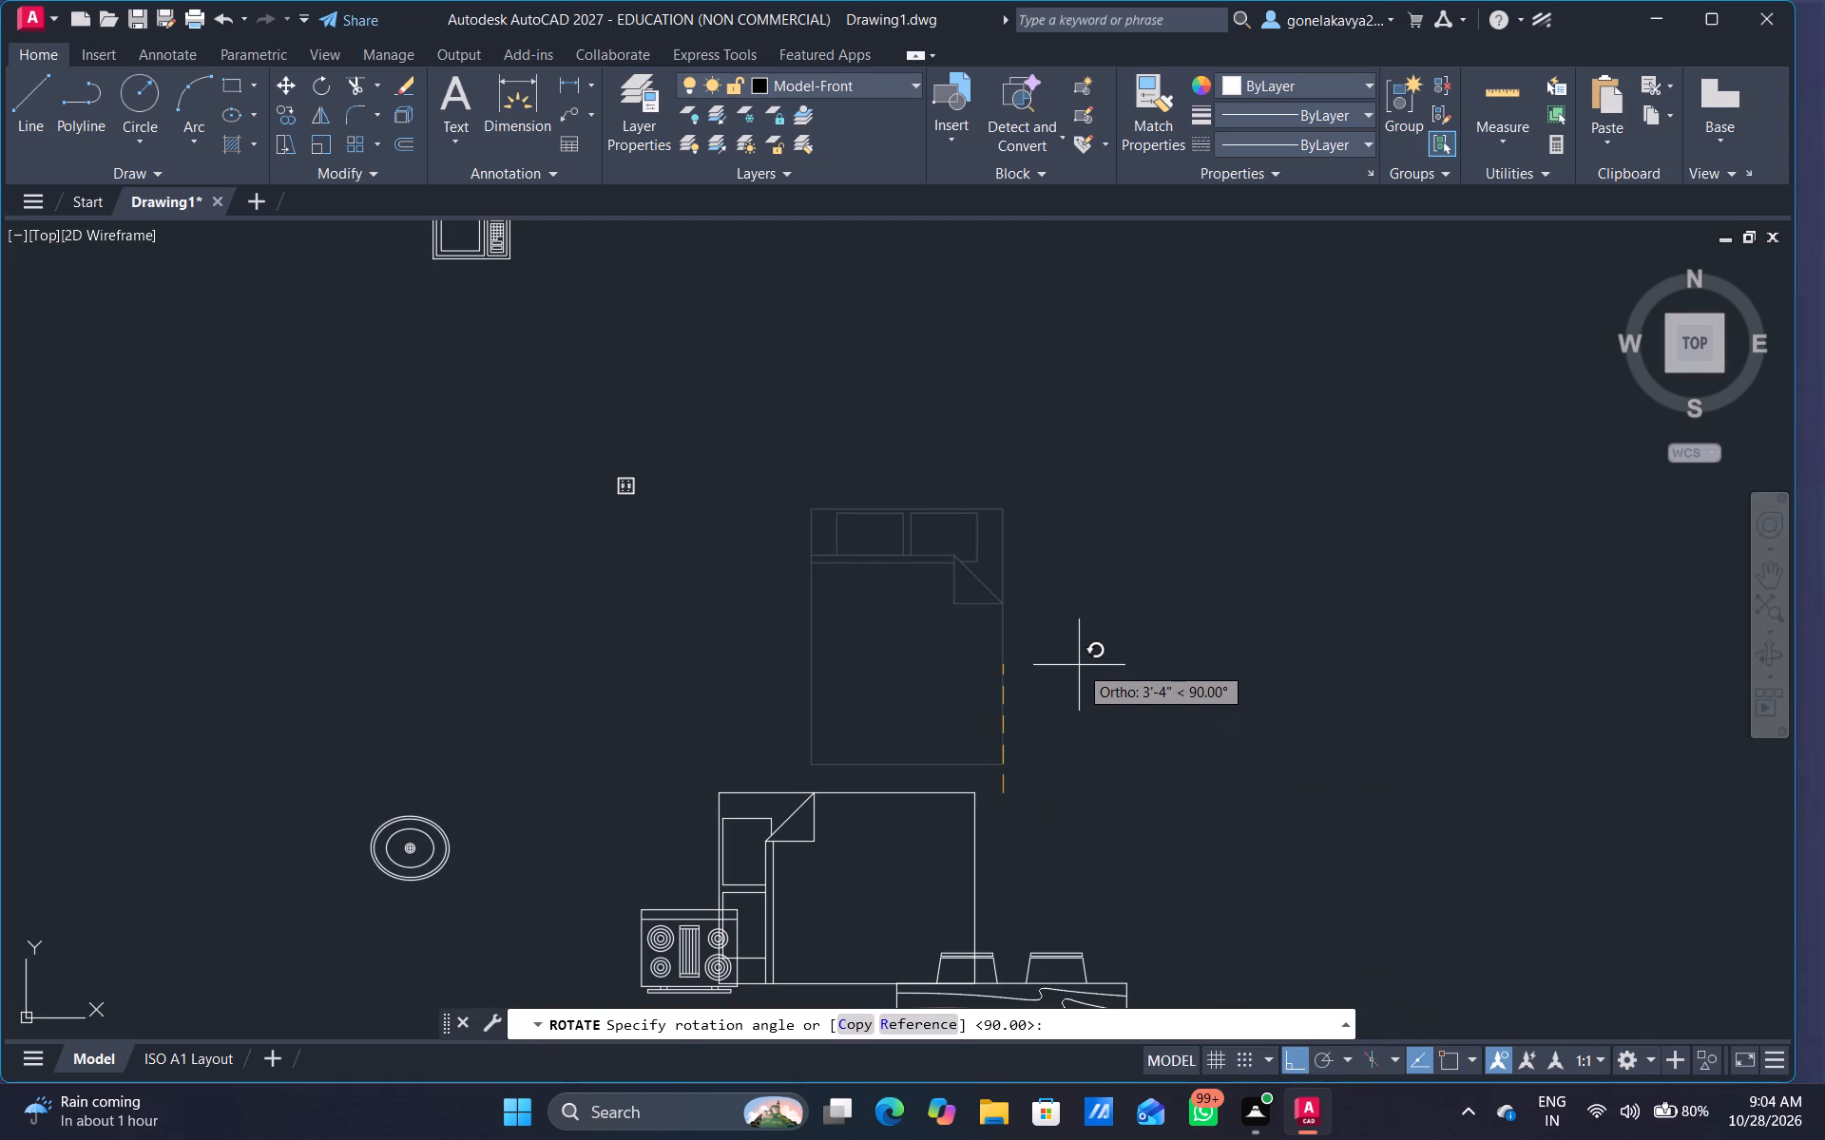
left_click(1079, 665)
Move the rotated bed straight up, clear of the stove and the dining set.
left_click(973, 804)
right_click(973, 804)
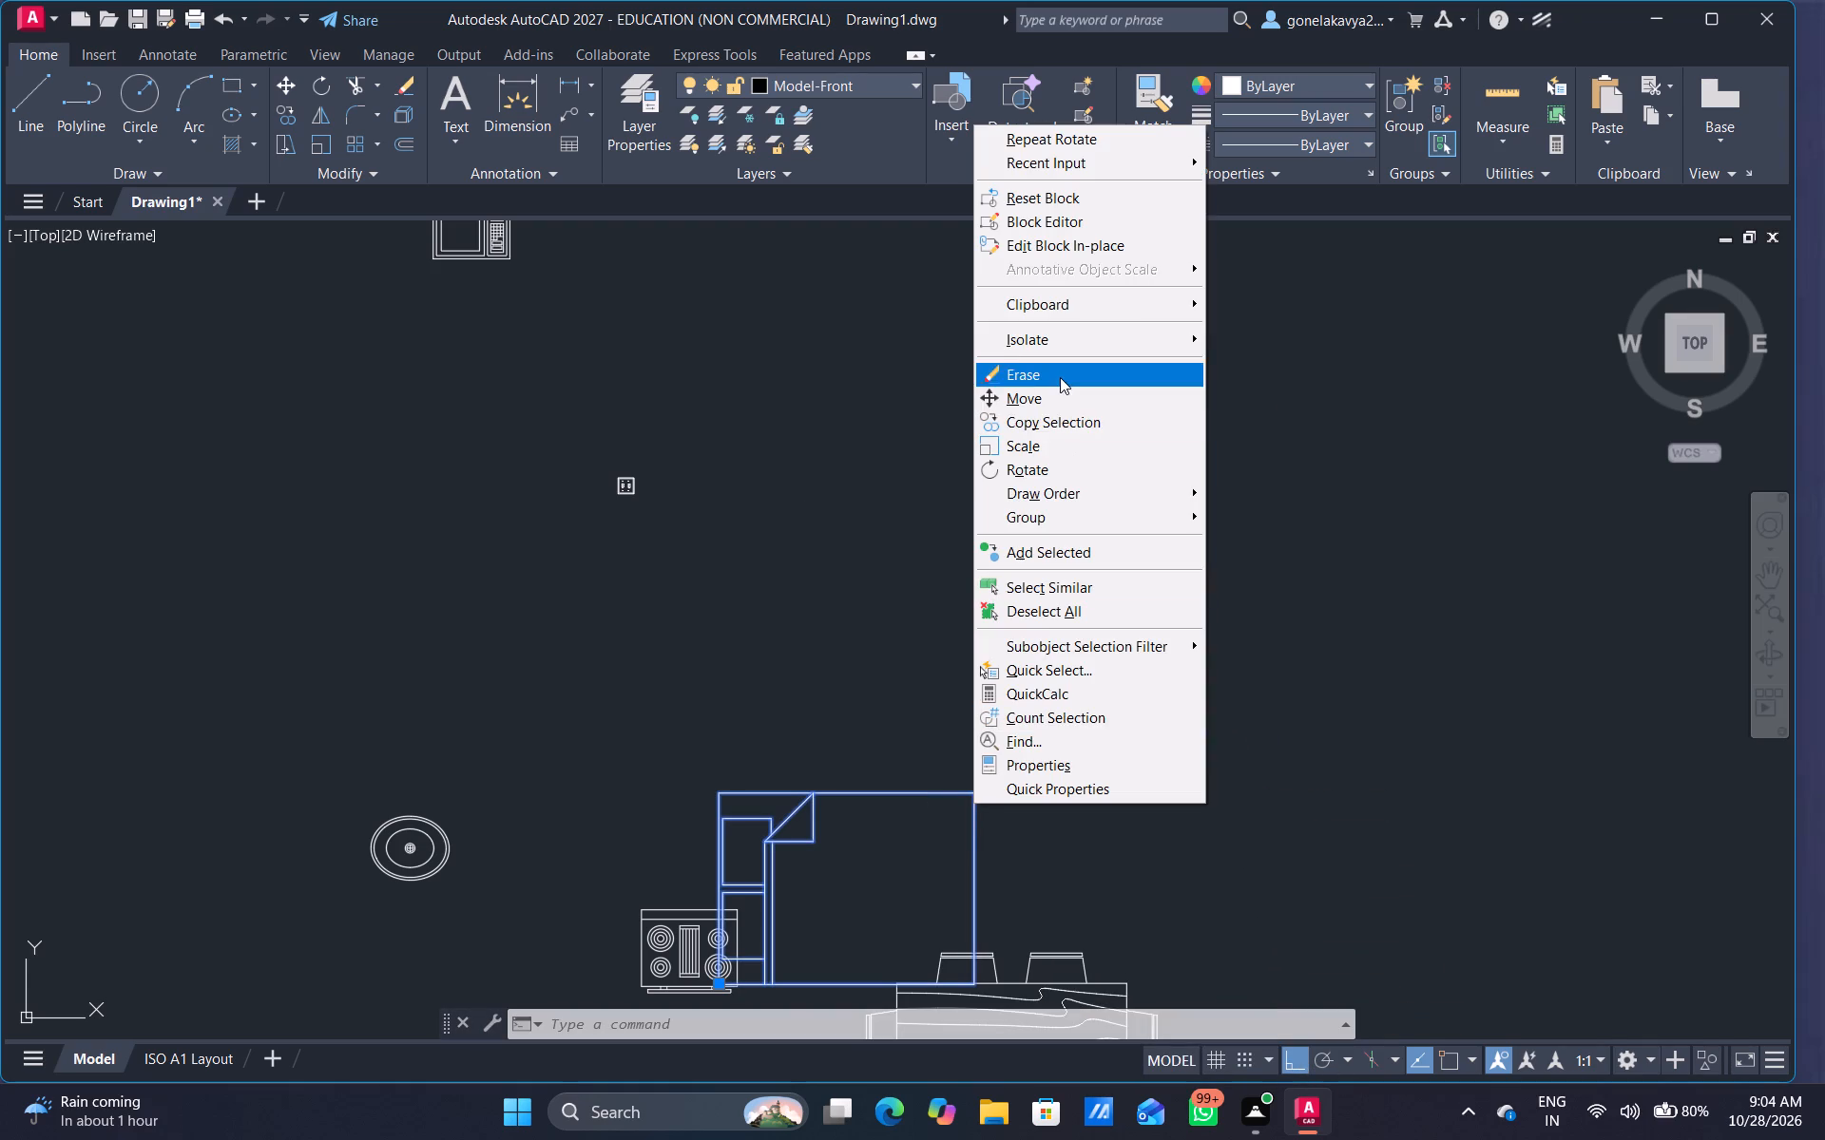
left_click(1048, 408)
left_click(1066, 826)
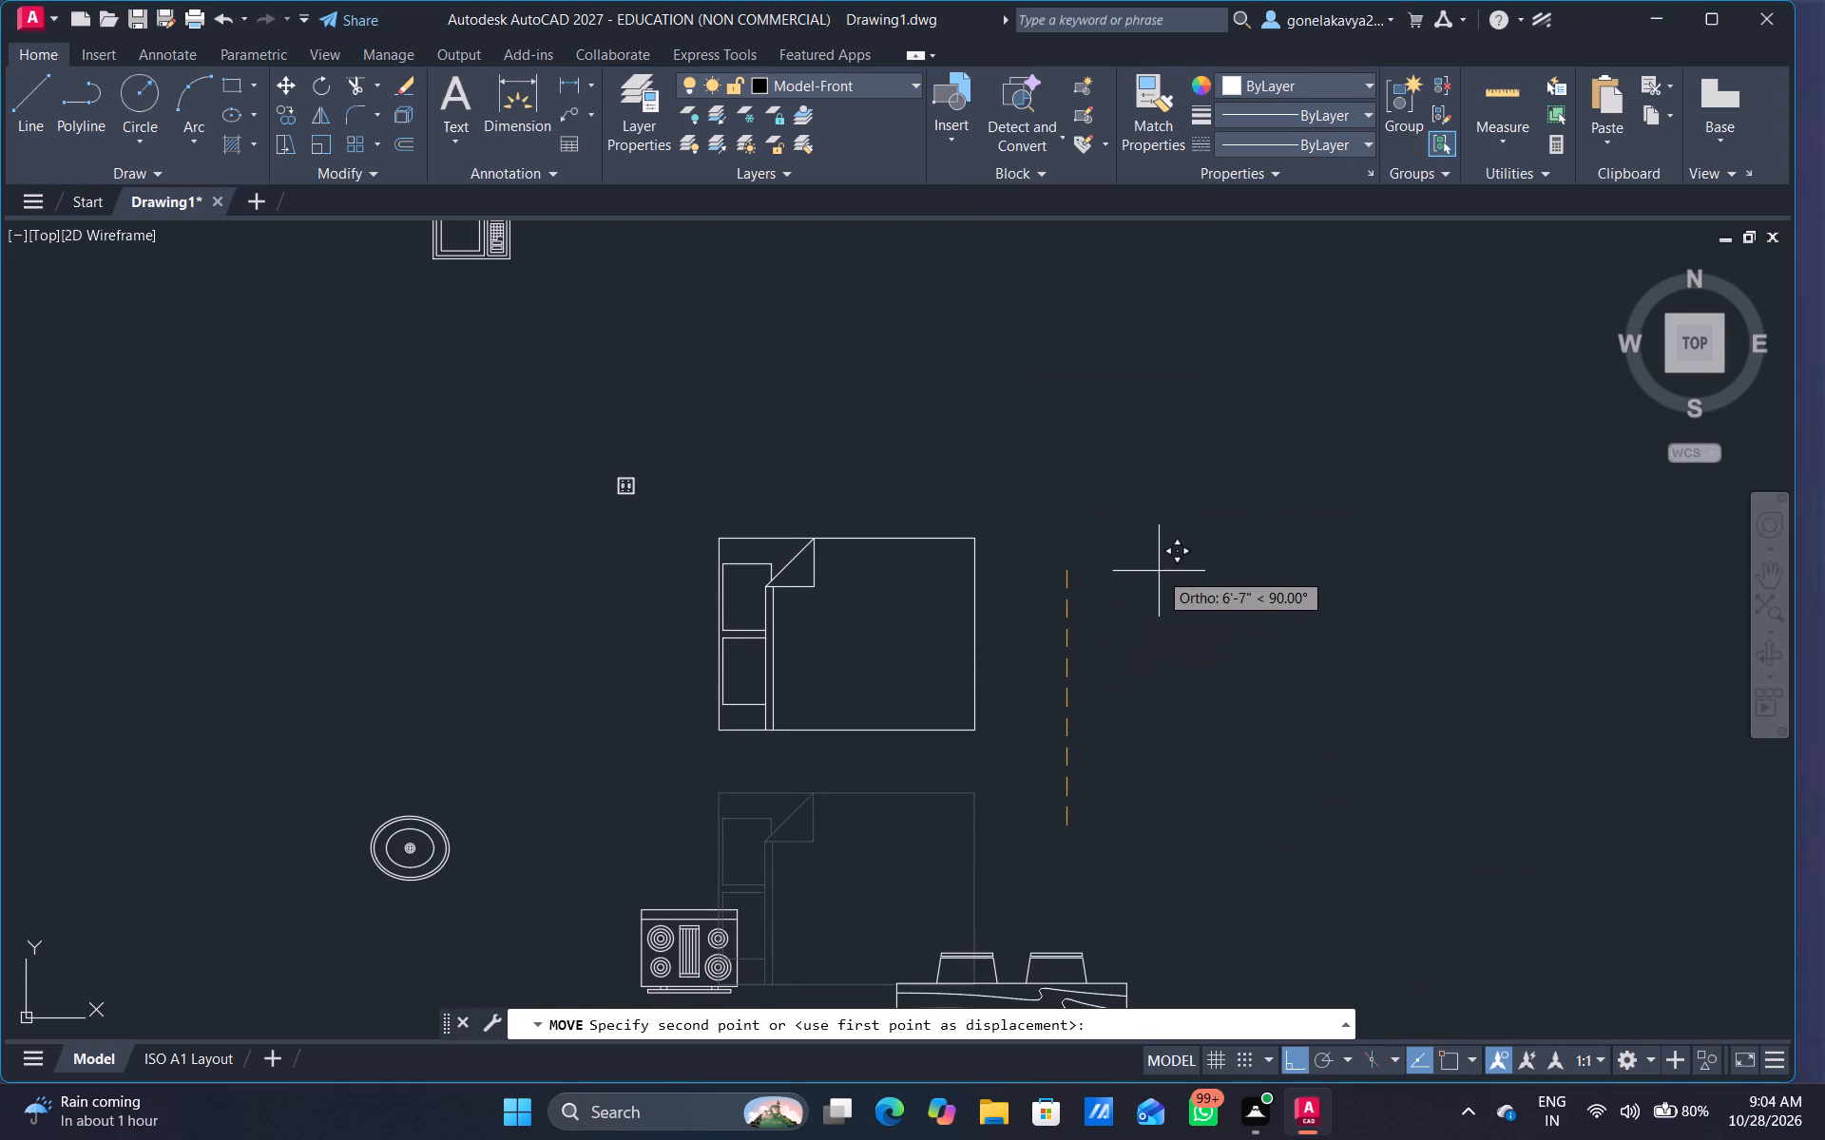
left_click(1162, 519)
Copy the bed horizontally into the empty space to its right.
left_click(975, 615)
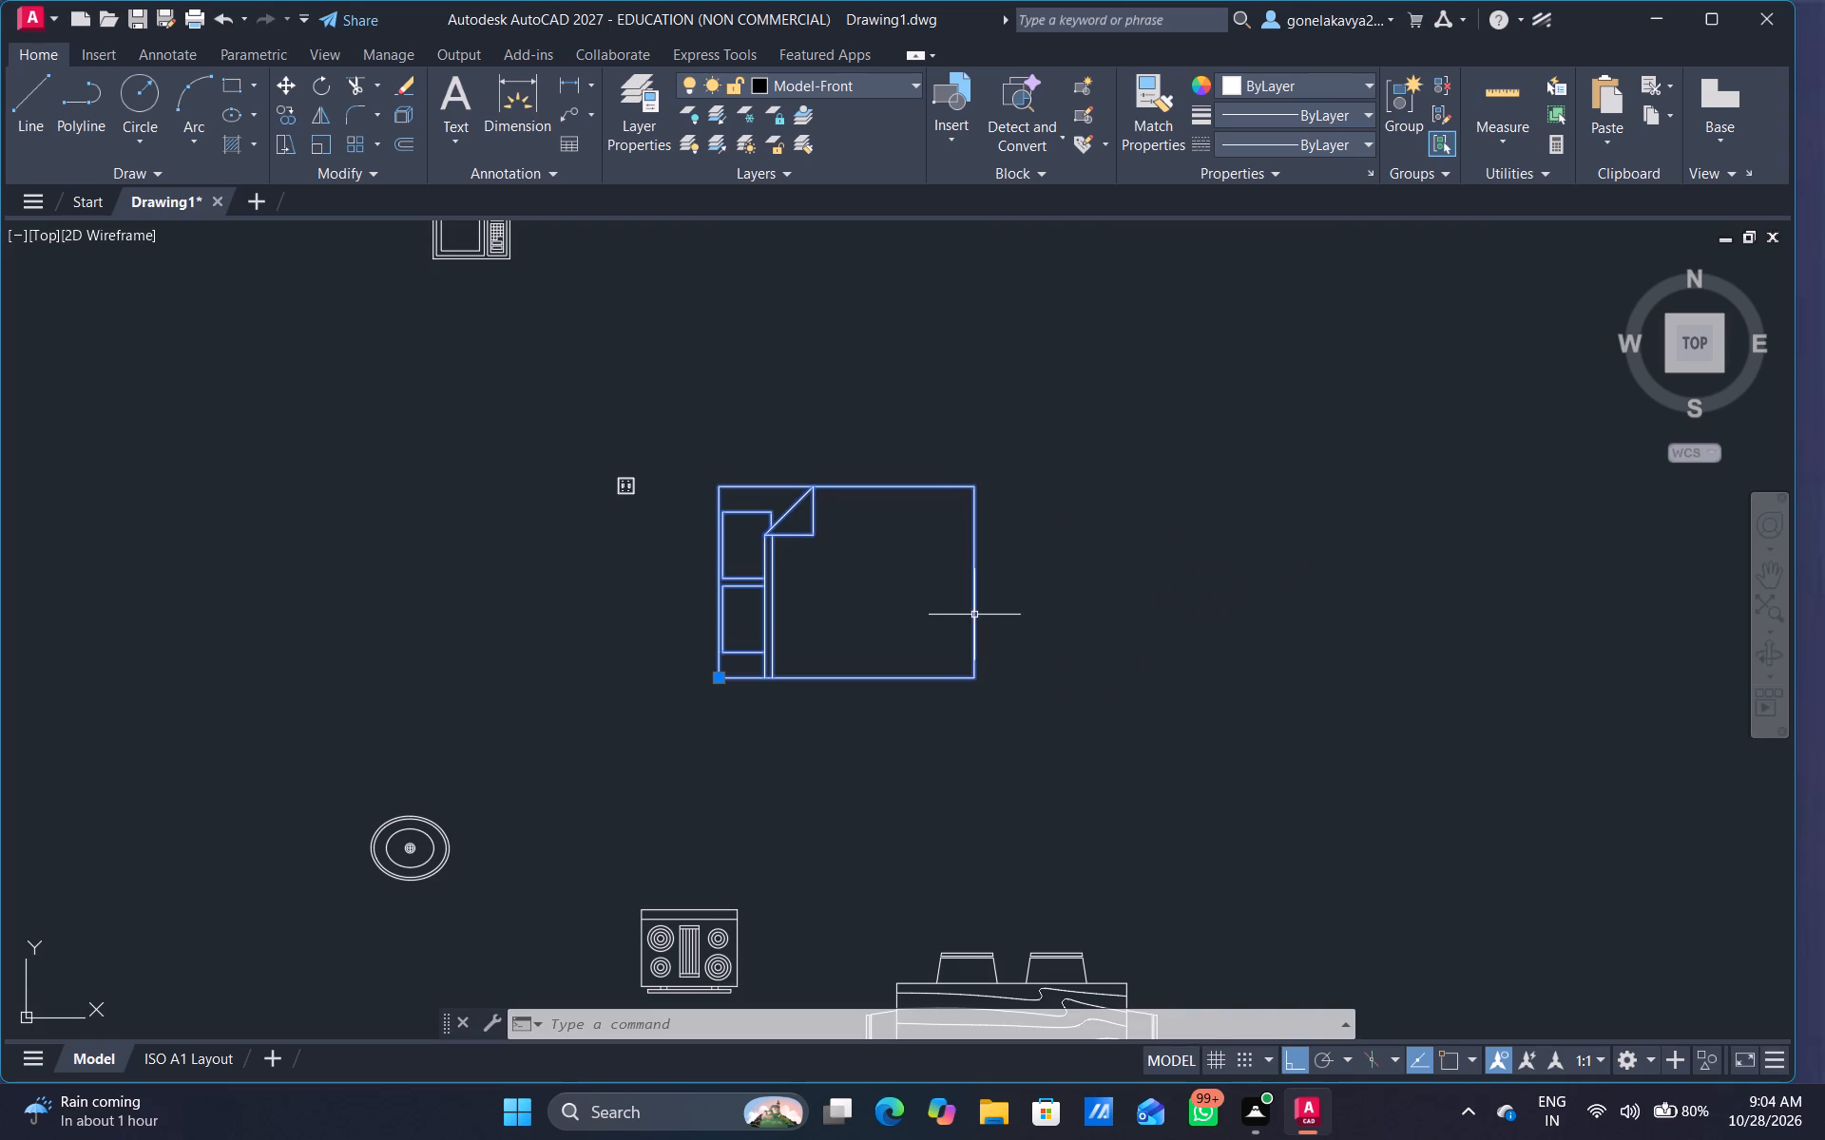
right_click(974, 615)
left_click(1098, 706)
left_click_drag(994, 655, 1012, 650)
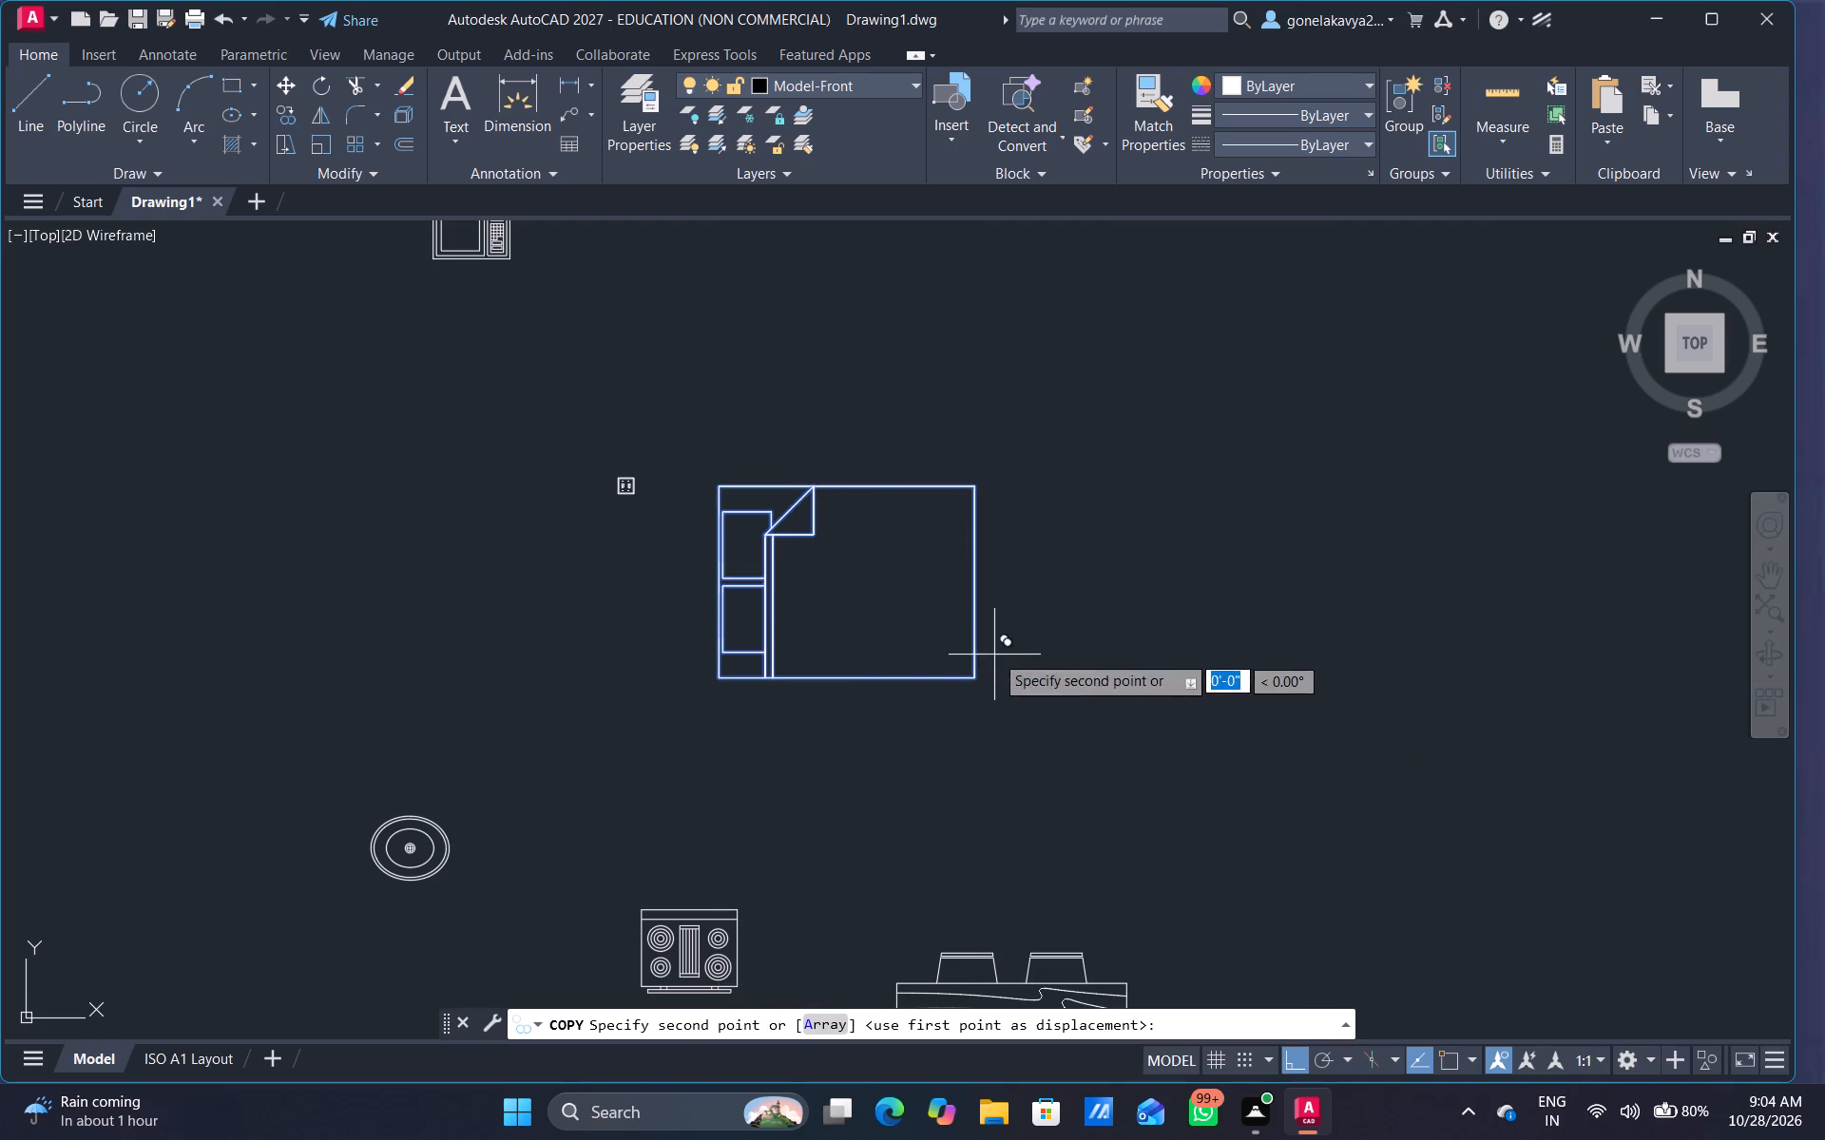
left_click(1615, 617)
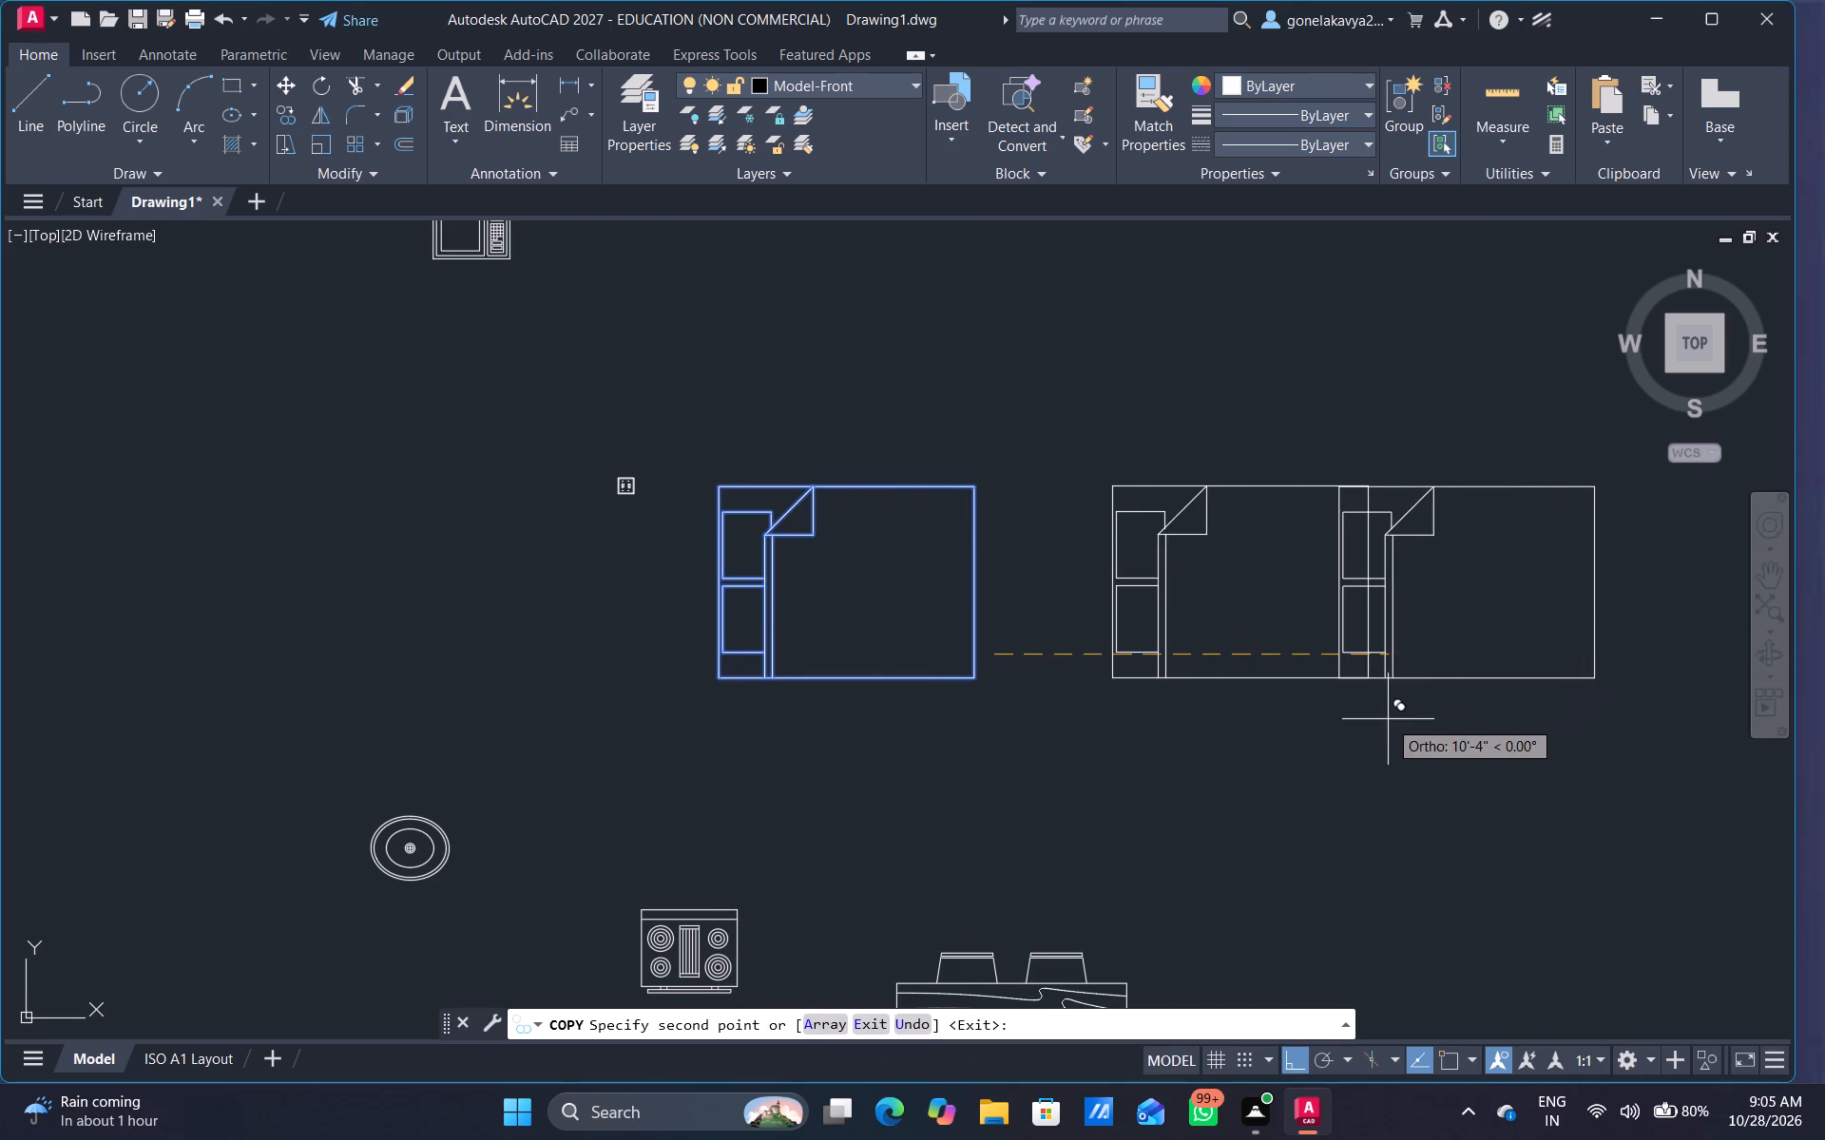
key("Escape")
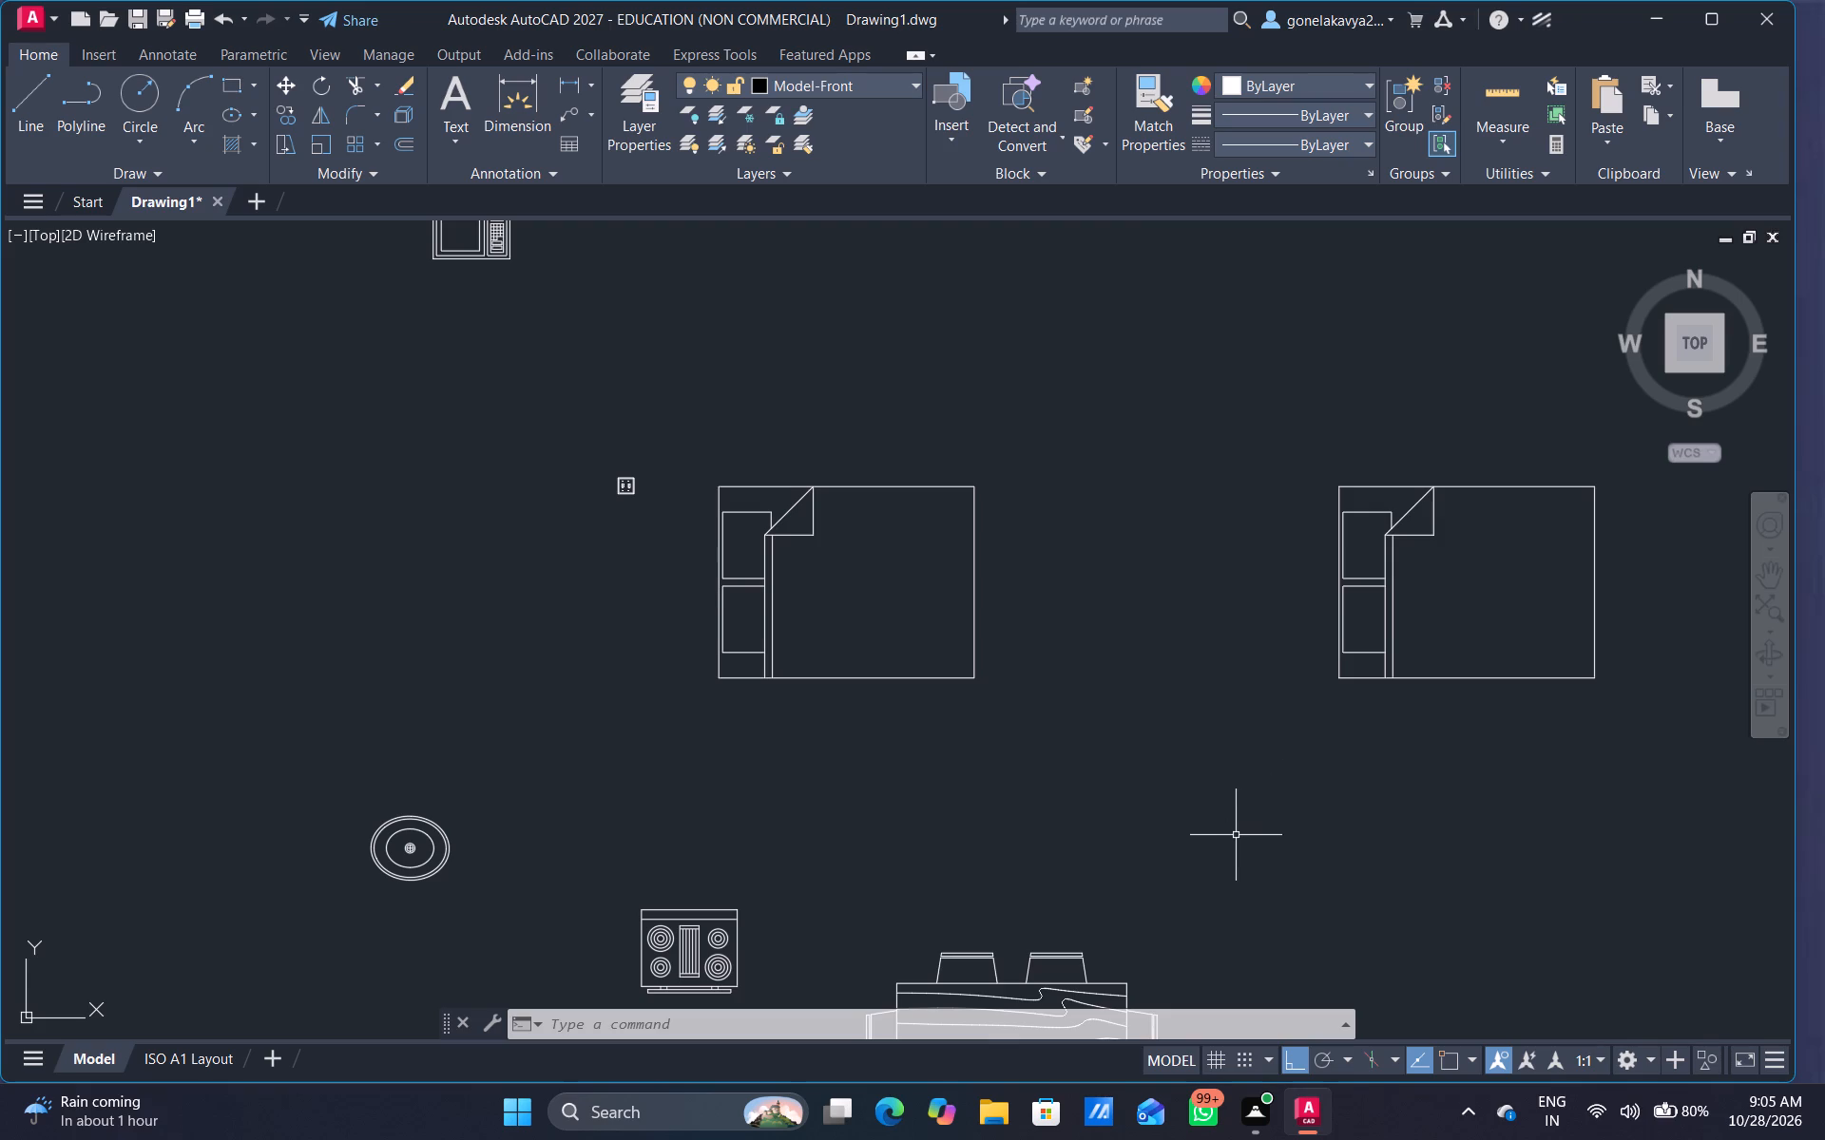
Rotate the copied bed 90° so its pillow end points down.
left_click(1439, 674)
left_click(1434, 685)
right_click(1410, 764)
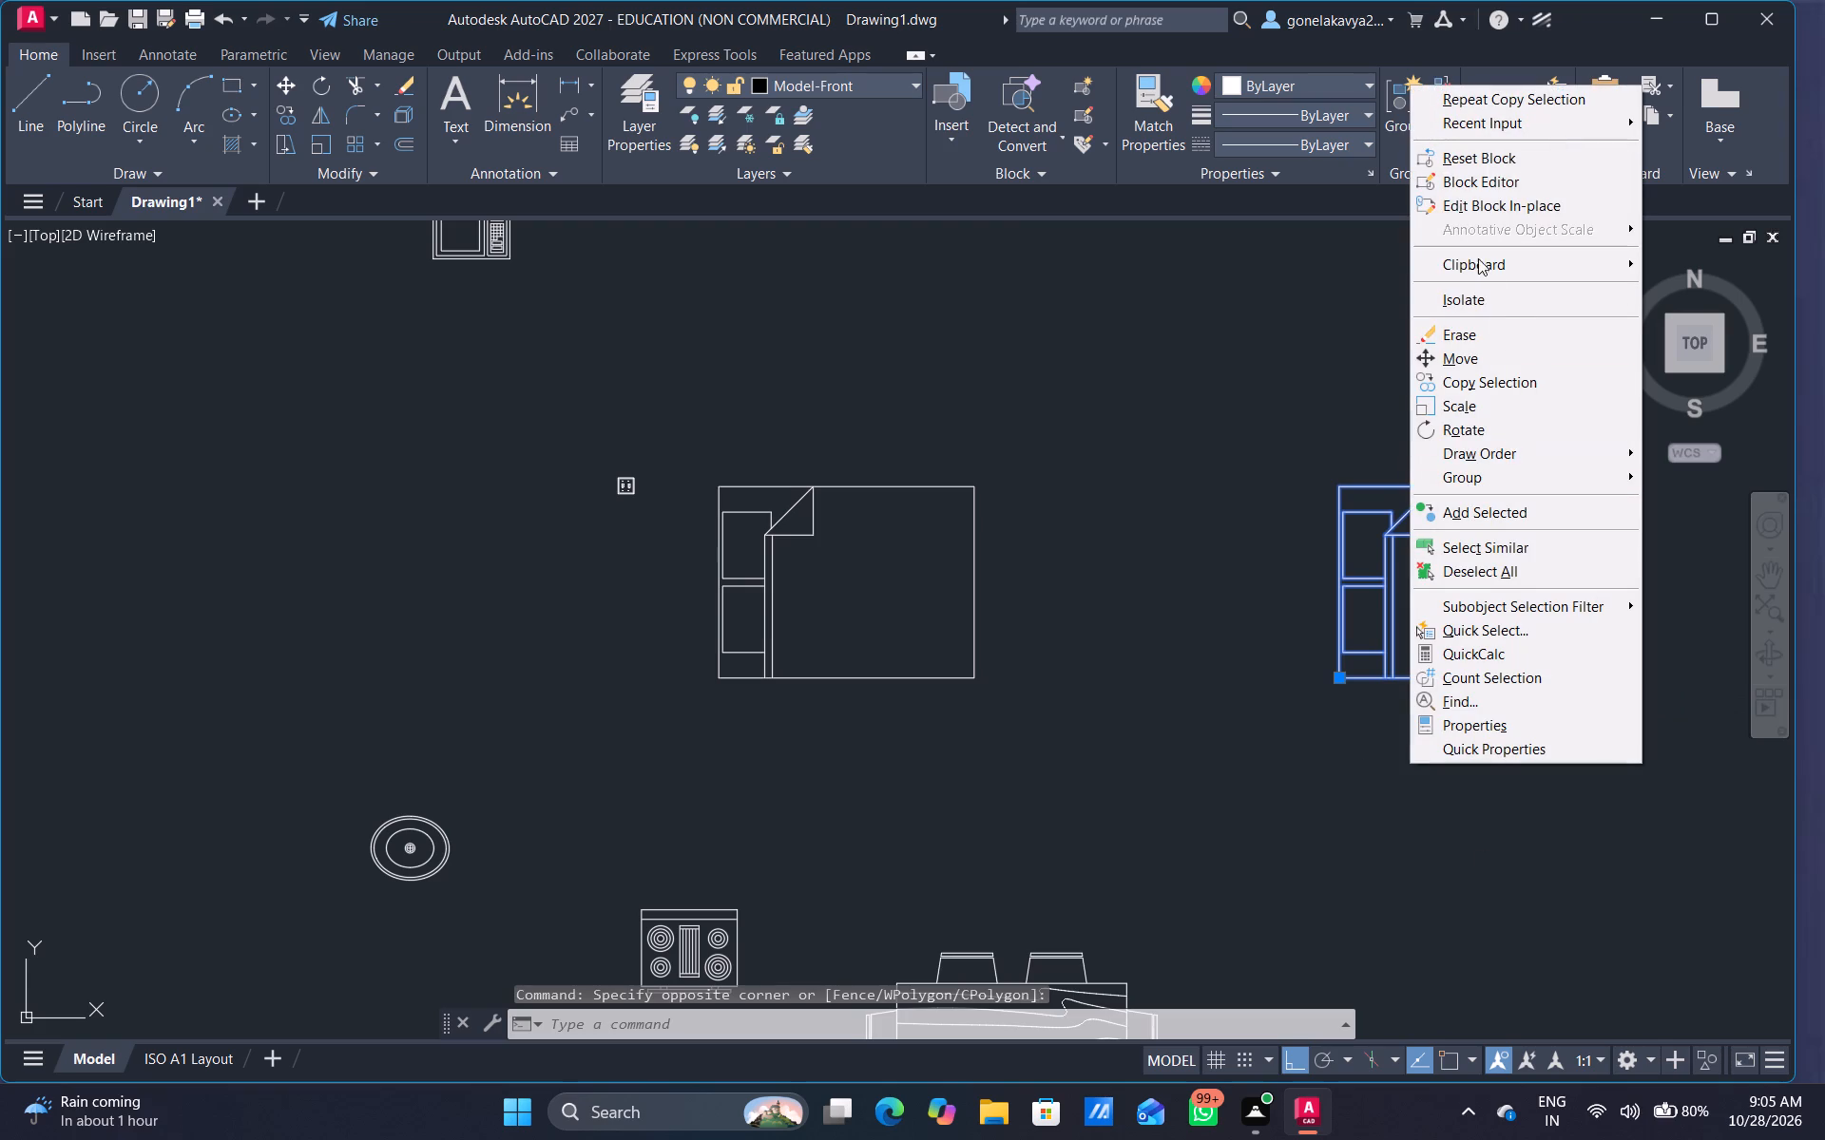
left_click(1456, 435)
left_click(1604, 681)
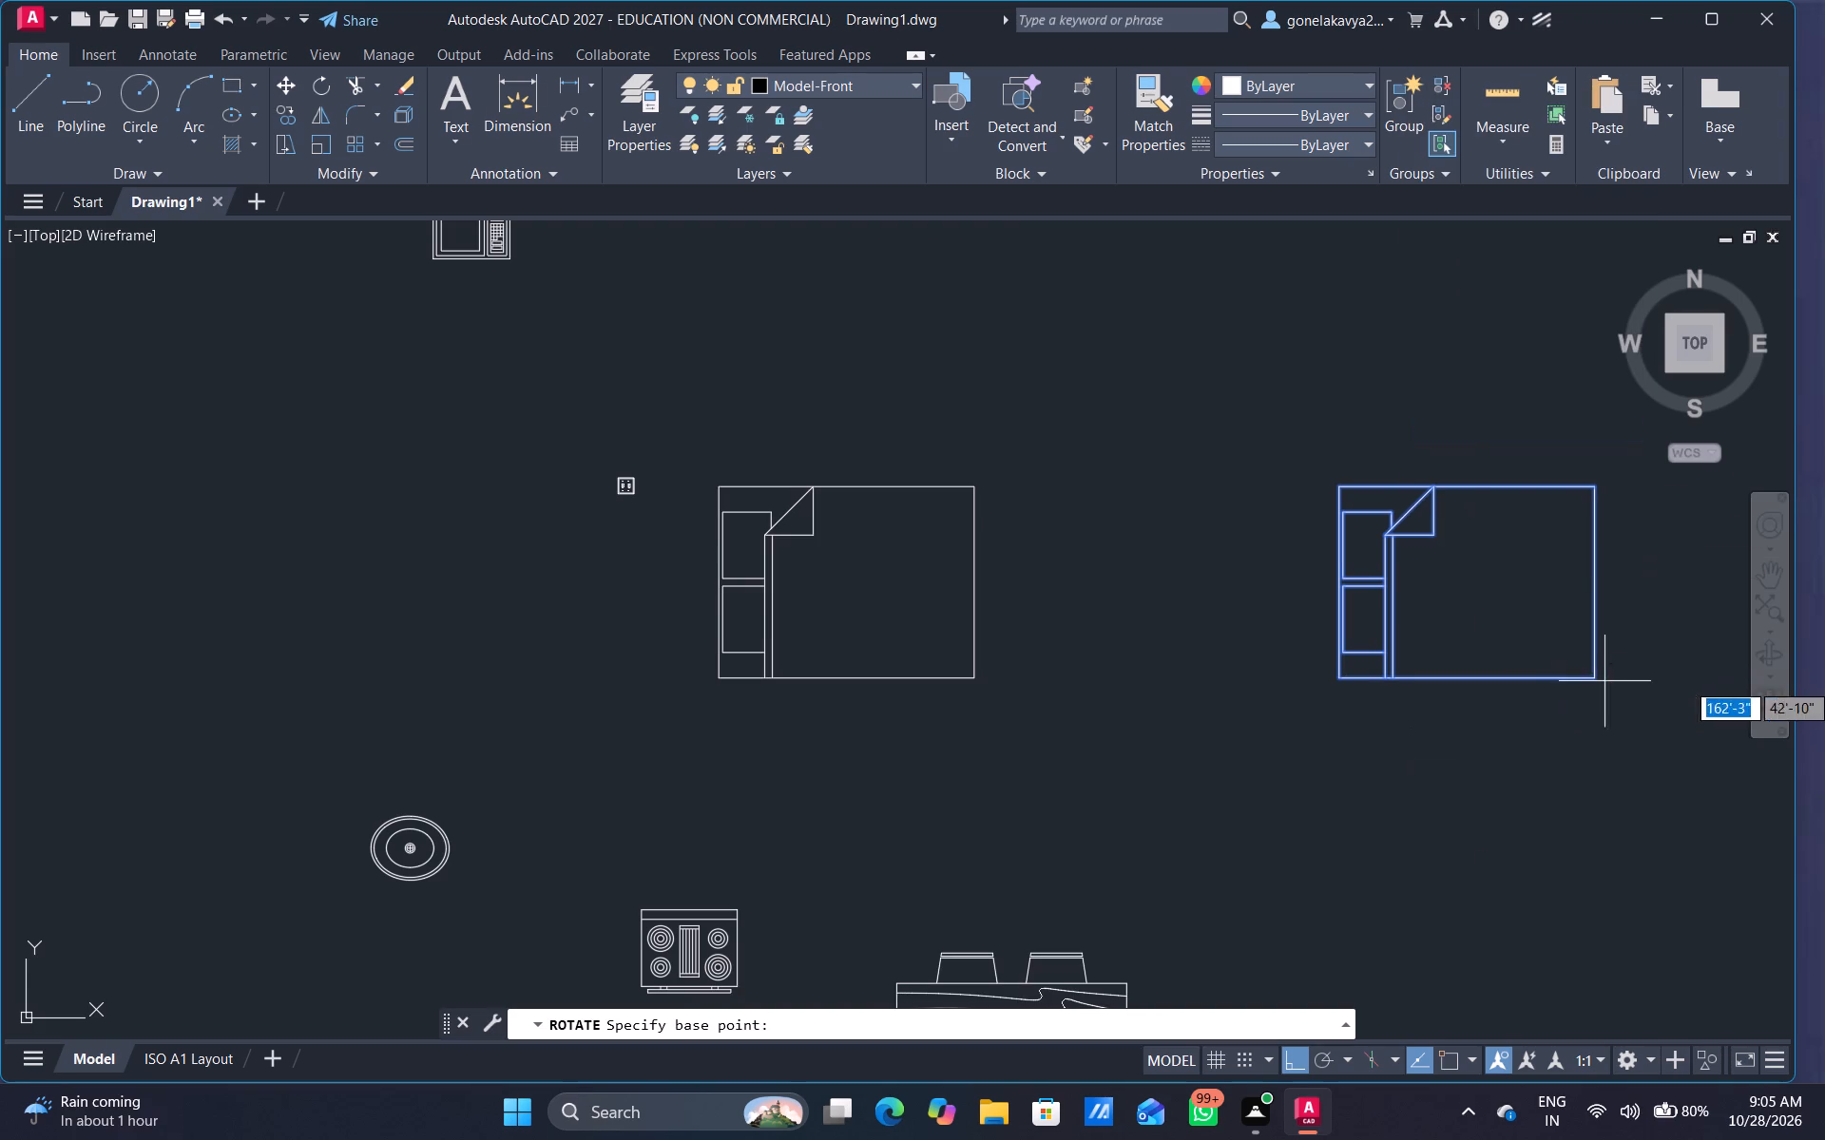
left_click(1582, 626)
Move the round table lamp from beside the sofas to the right of the copied bed's pillow end, with Ortho off.
scroll(1218, 723, "down", 1)
middle_click_drag(1218, 723, 1136, 444)
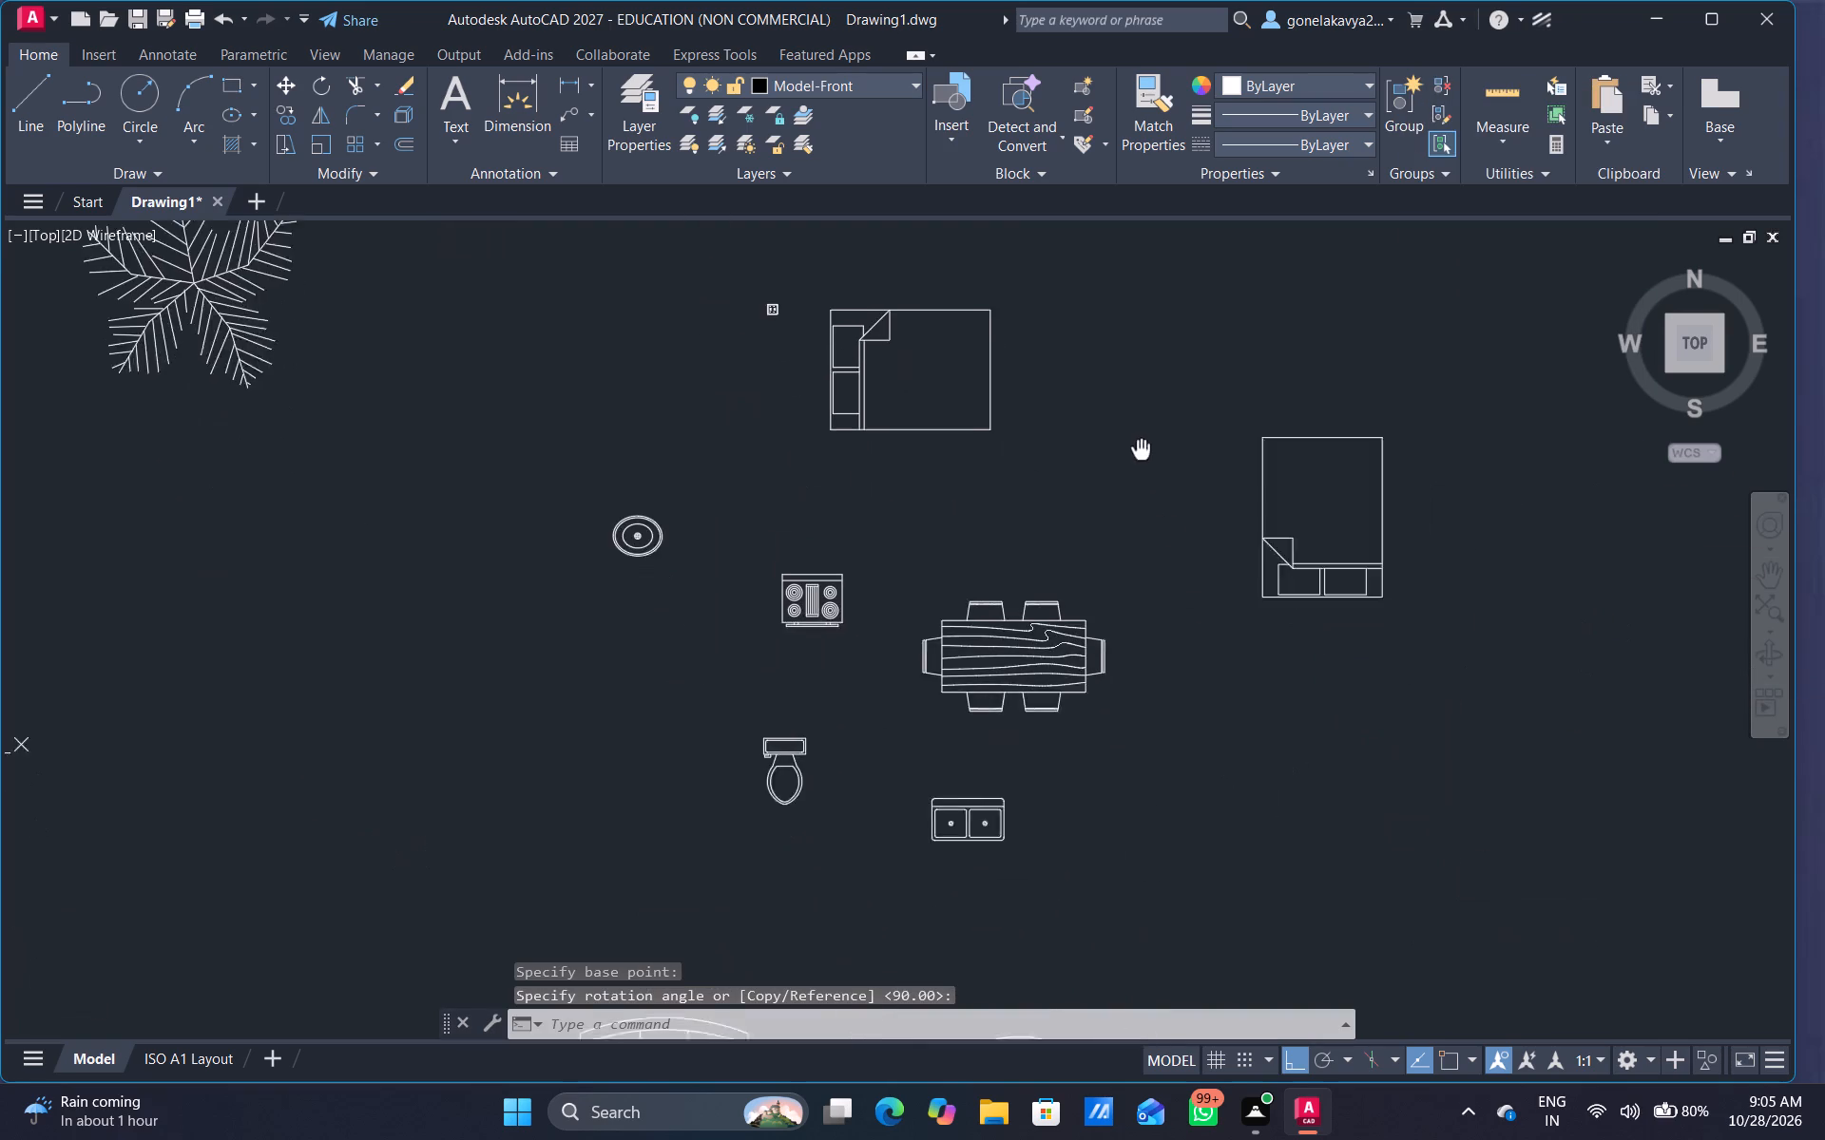
middle_click_drag(1136, 444, 1123, 452)
scroll(1124, 455, "down", 1)
scroll(975, 912, "up", 1)
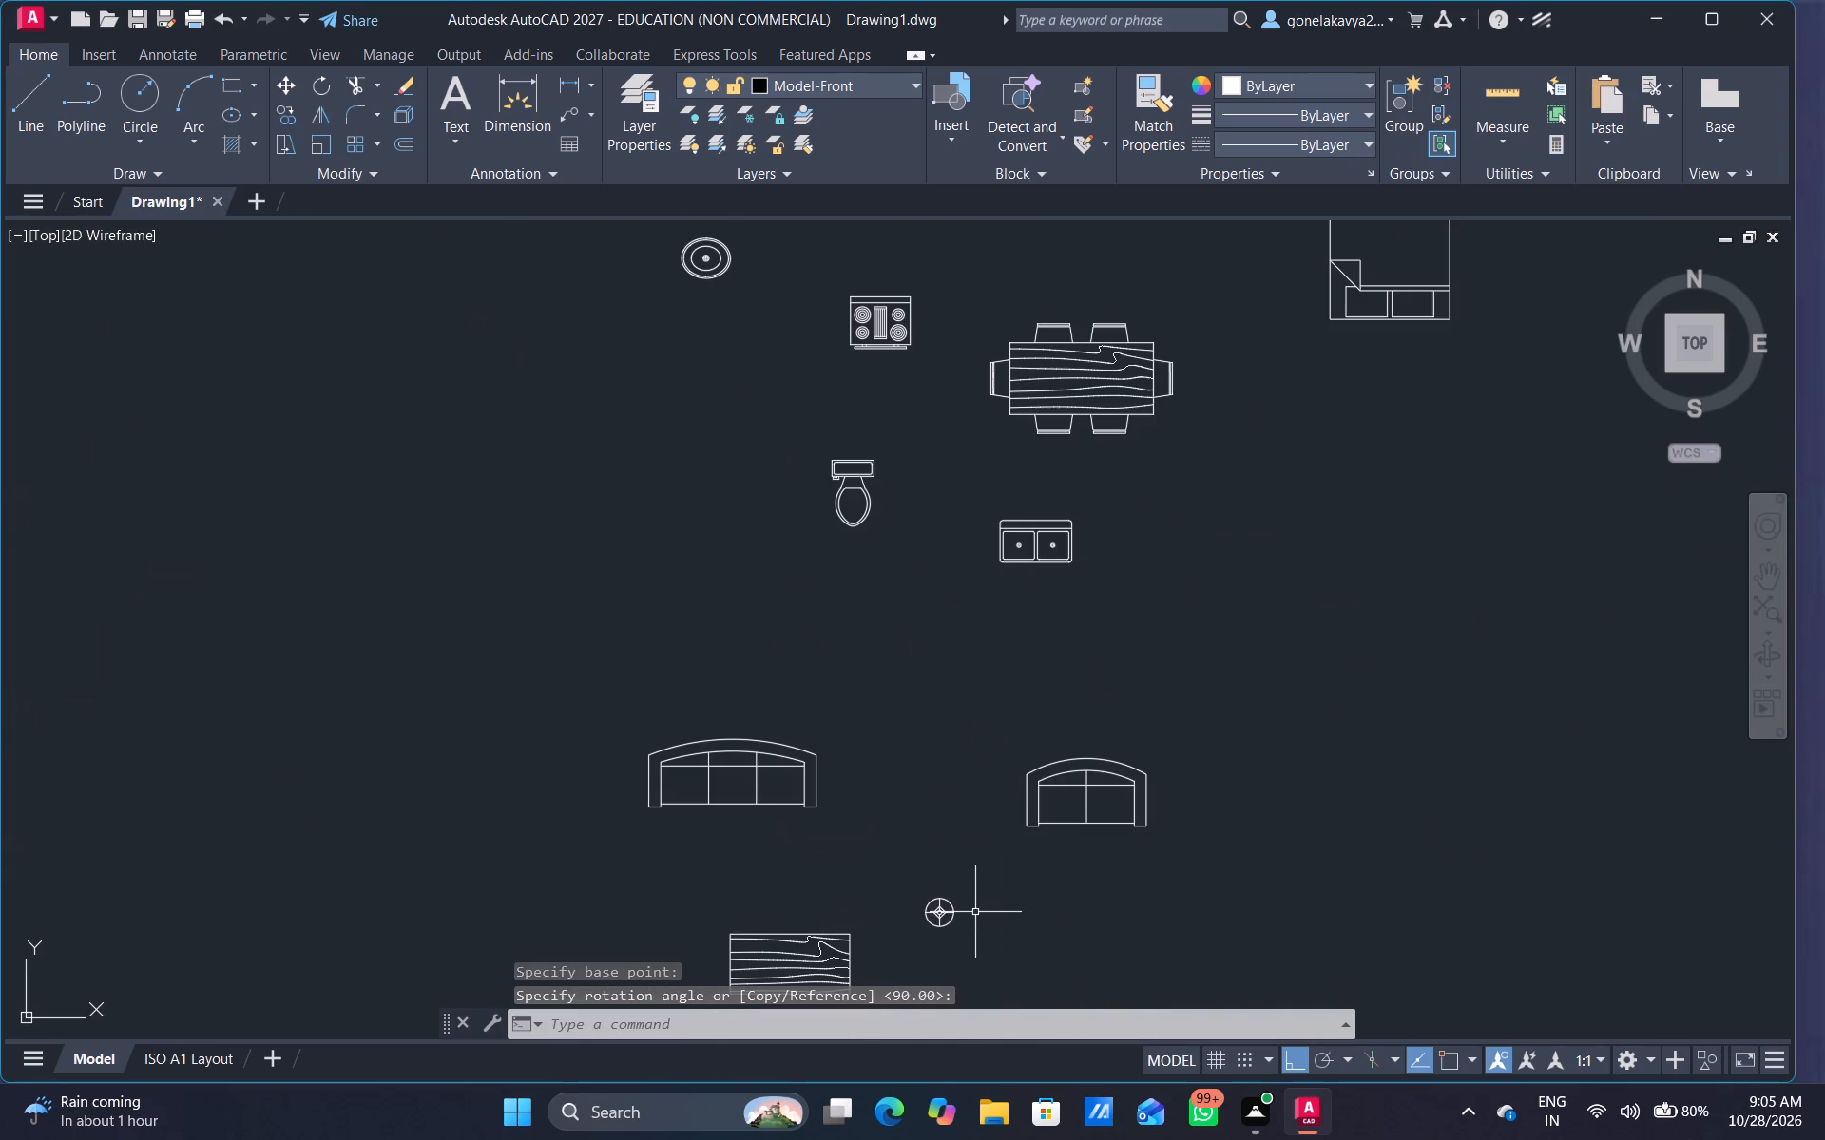
left_click(937, 921)
right_click(941, 911)
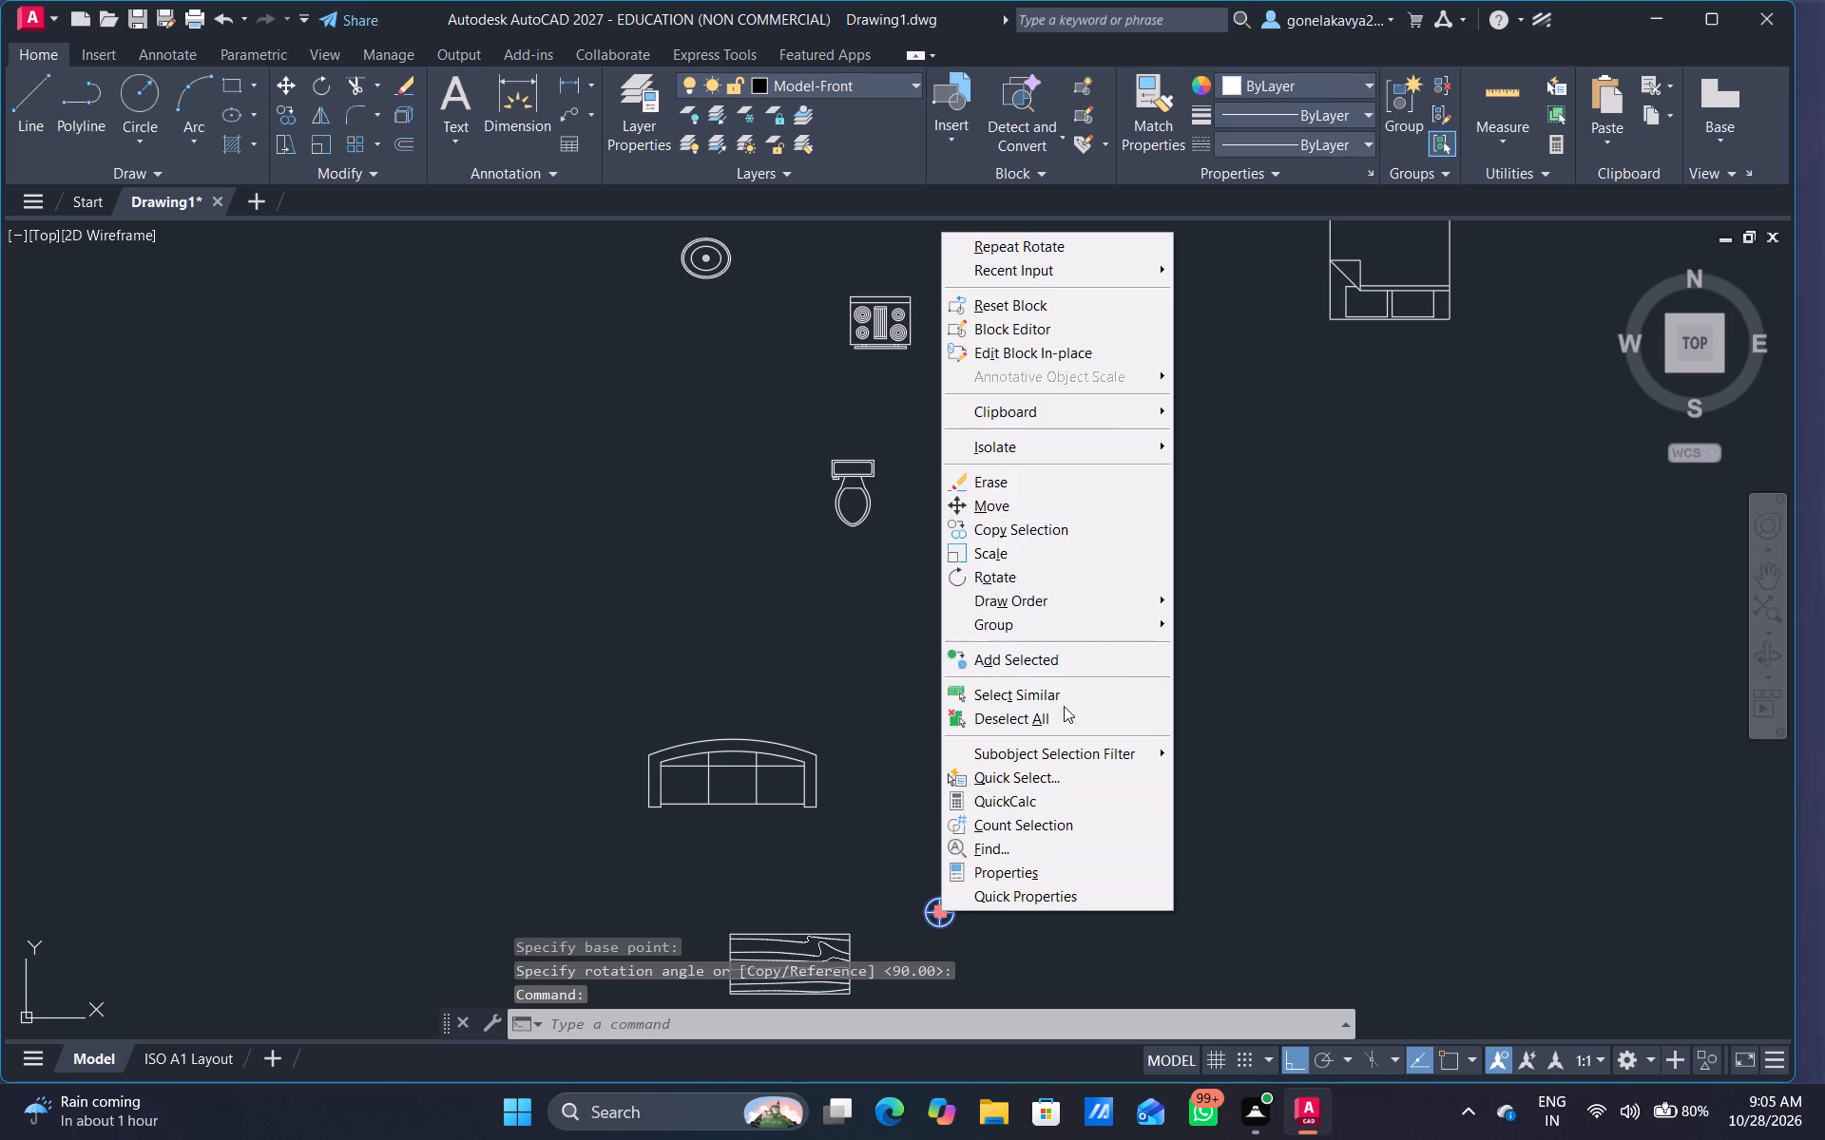
left_click(1106, 513)
left_click(972, 938)
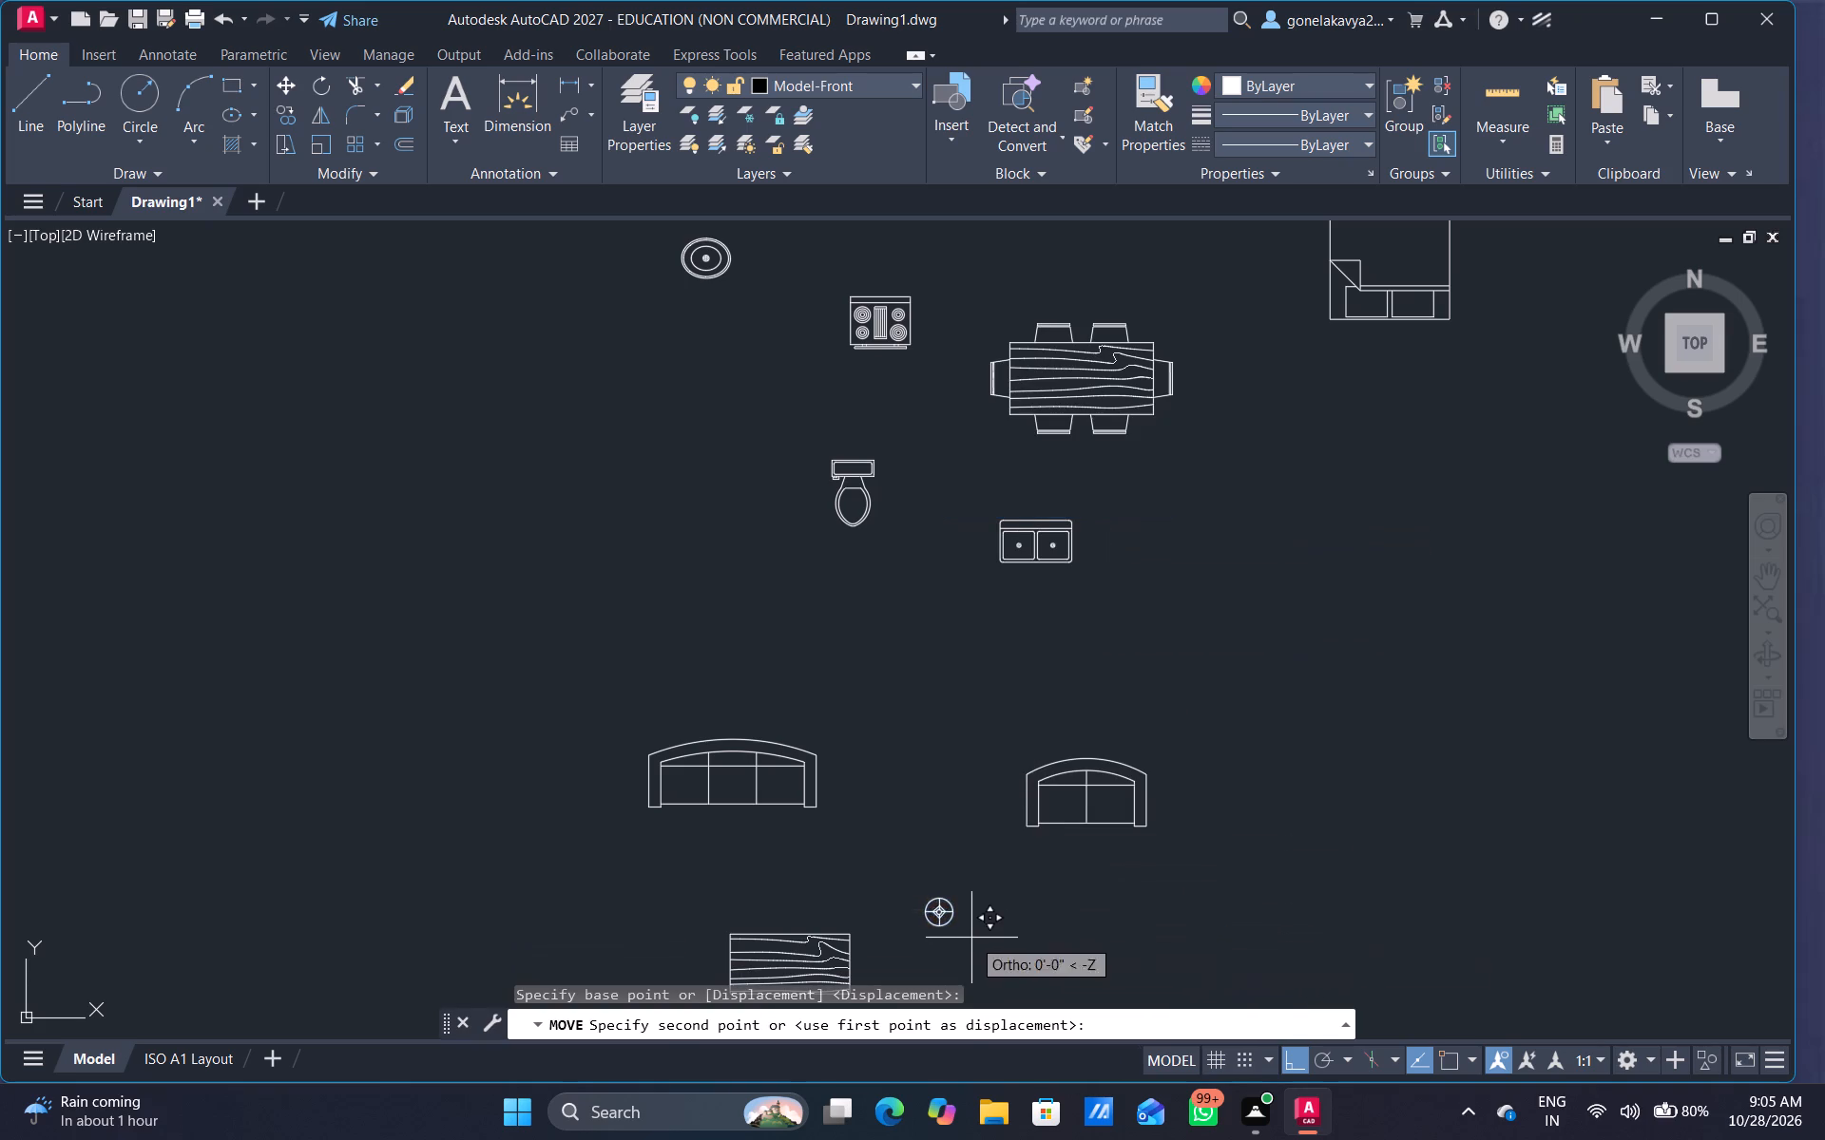
left_click(1308, 1053)
middle_click_drag(1385, 427, 1033, 704)
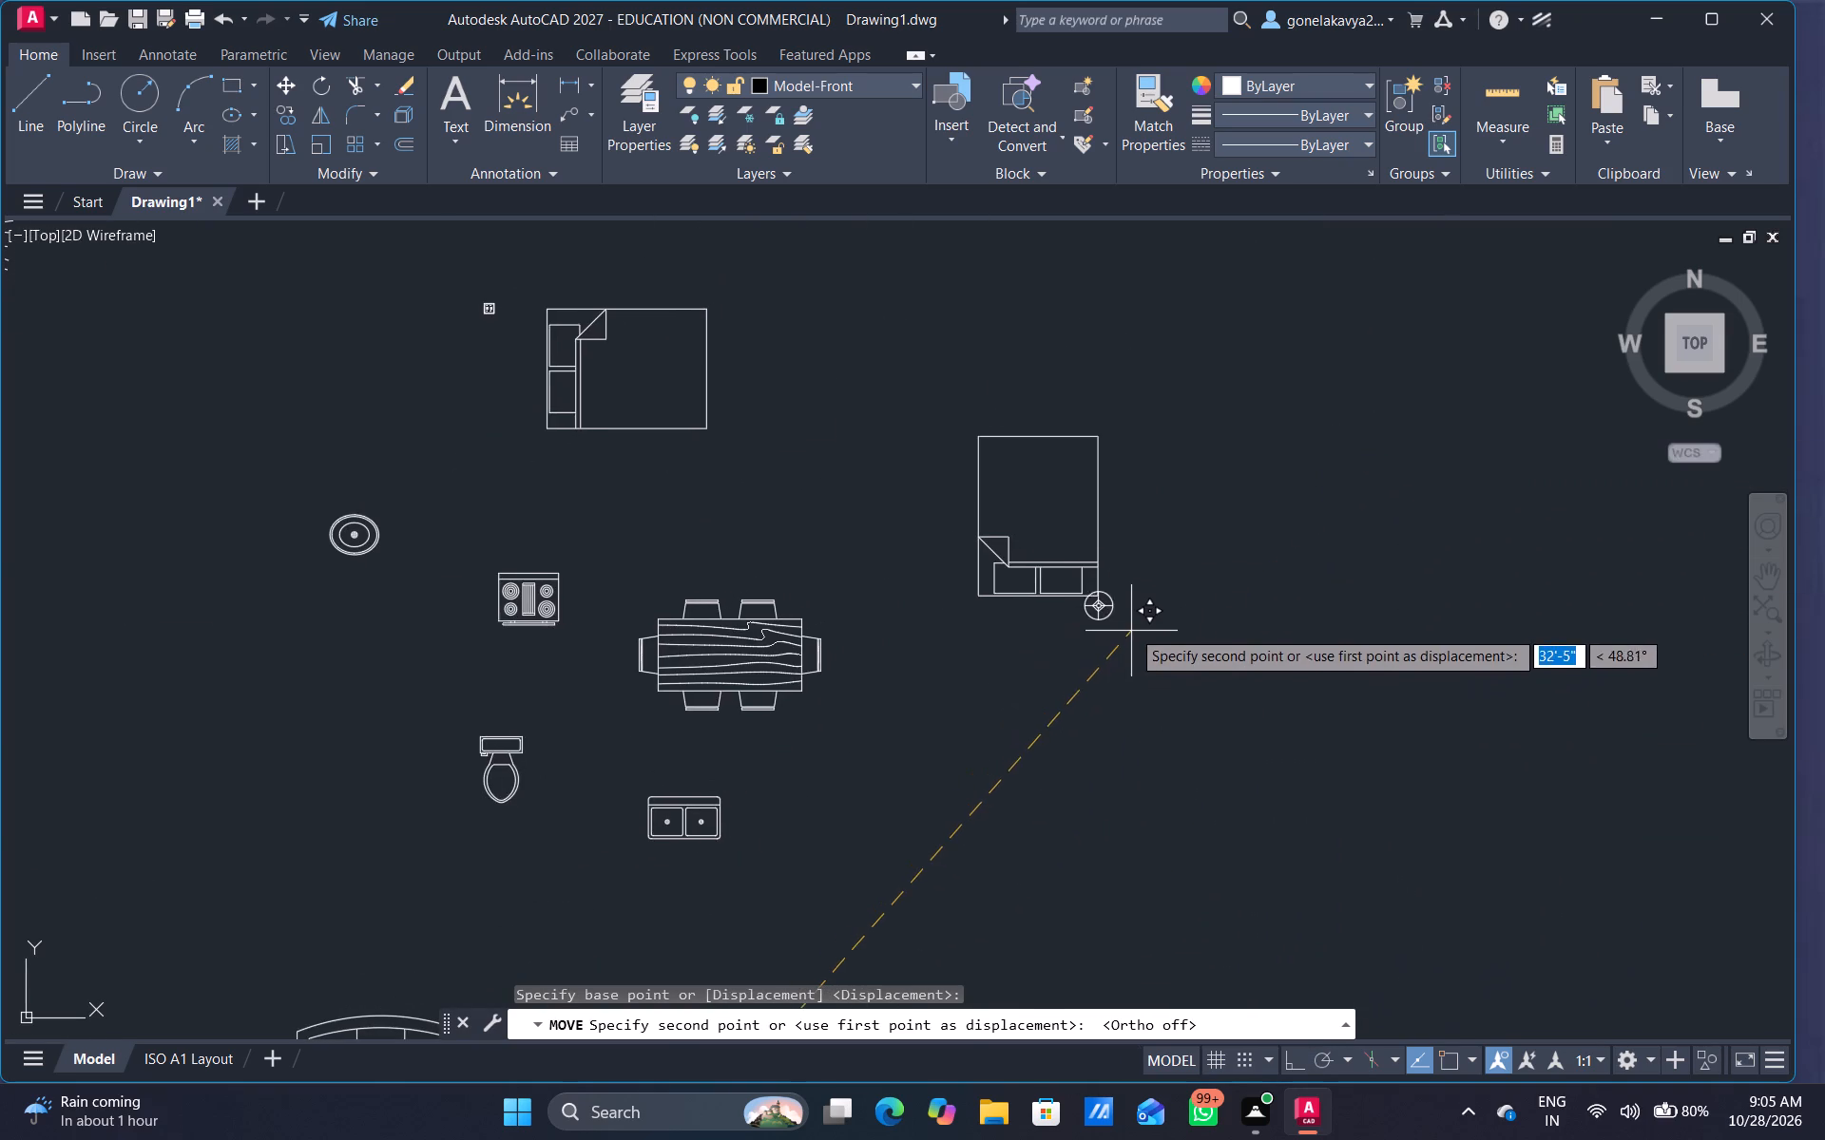
scroll(1131, 629, "up", 3)
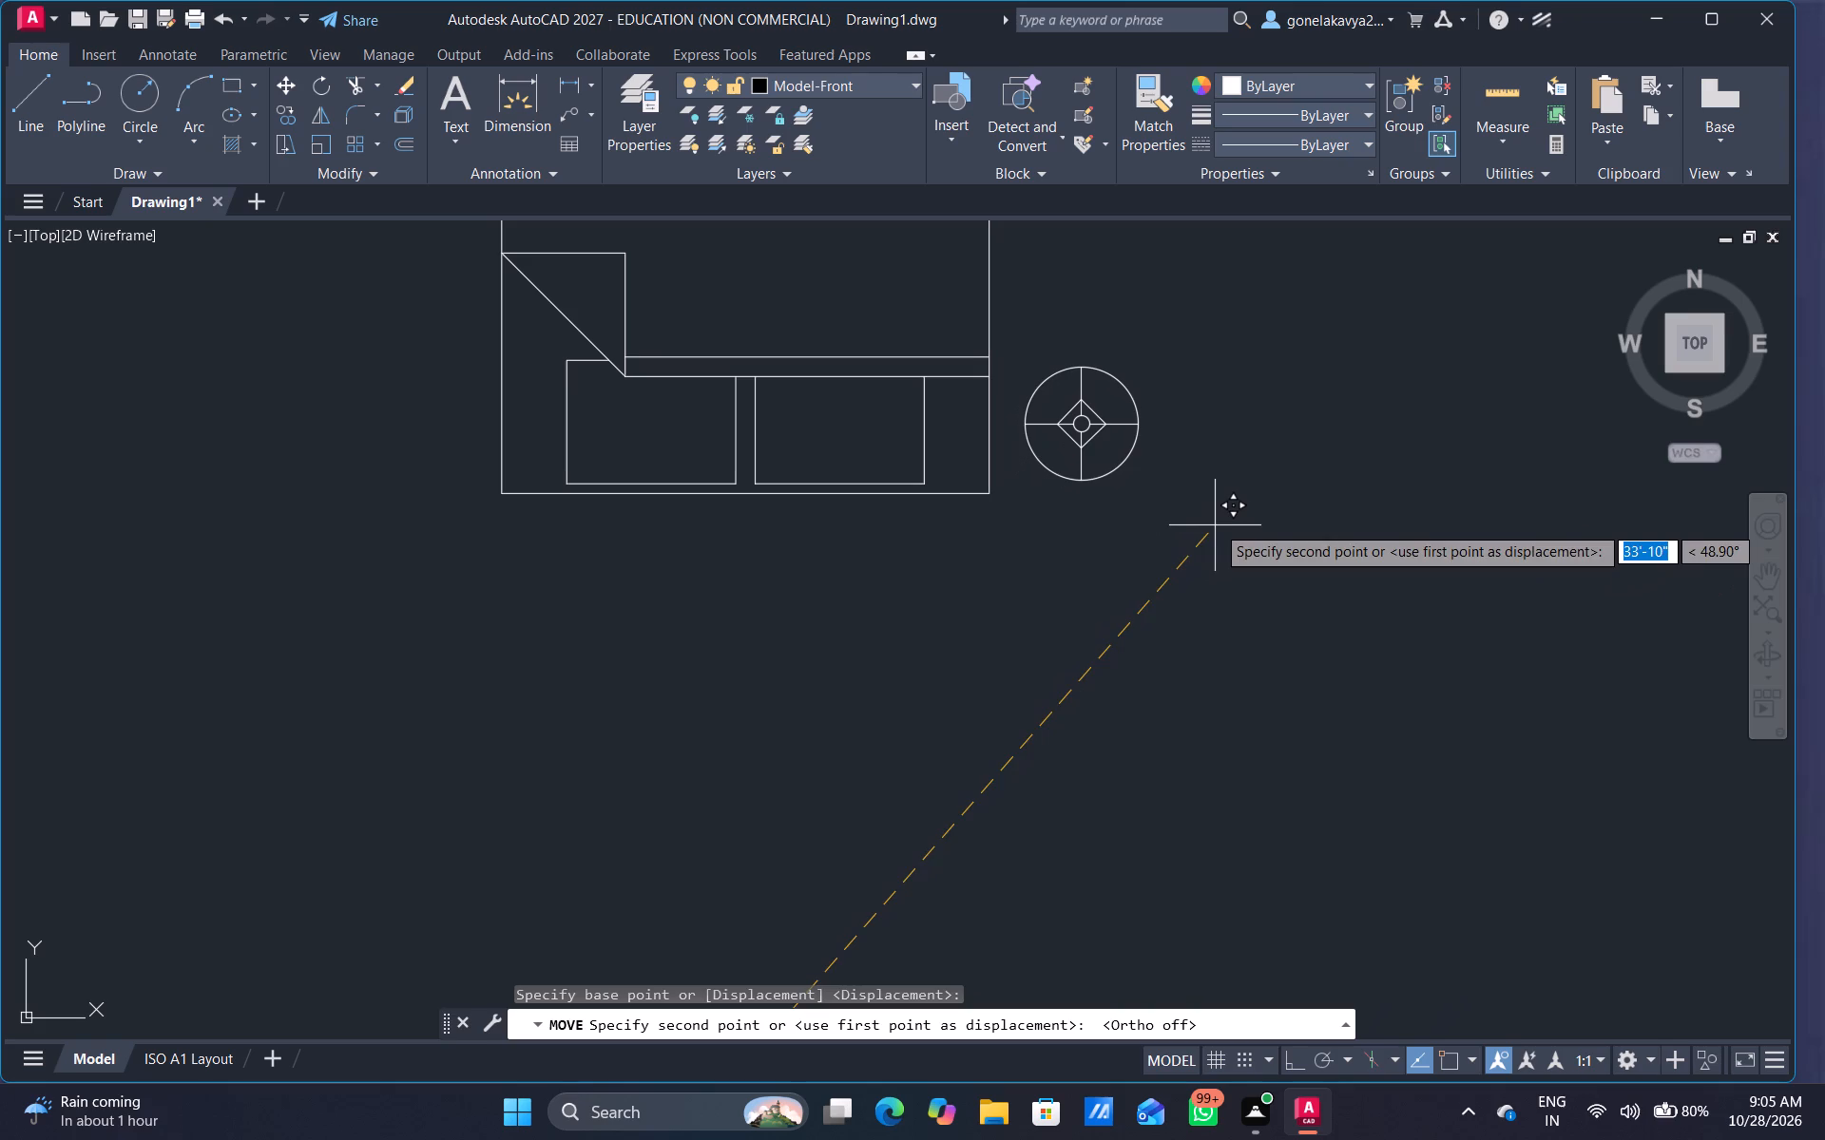
left_click(1216, 524)
Copy the table lamp about 6'-11" to the left, onto the other side of the bed's pillow end.
left_click(1079, 446)
right_click(1079, 446)
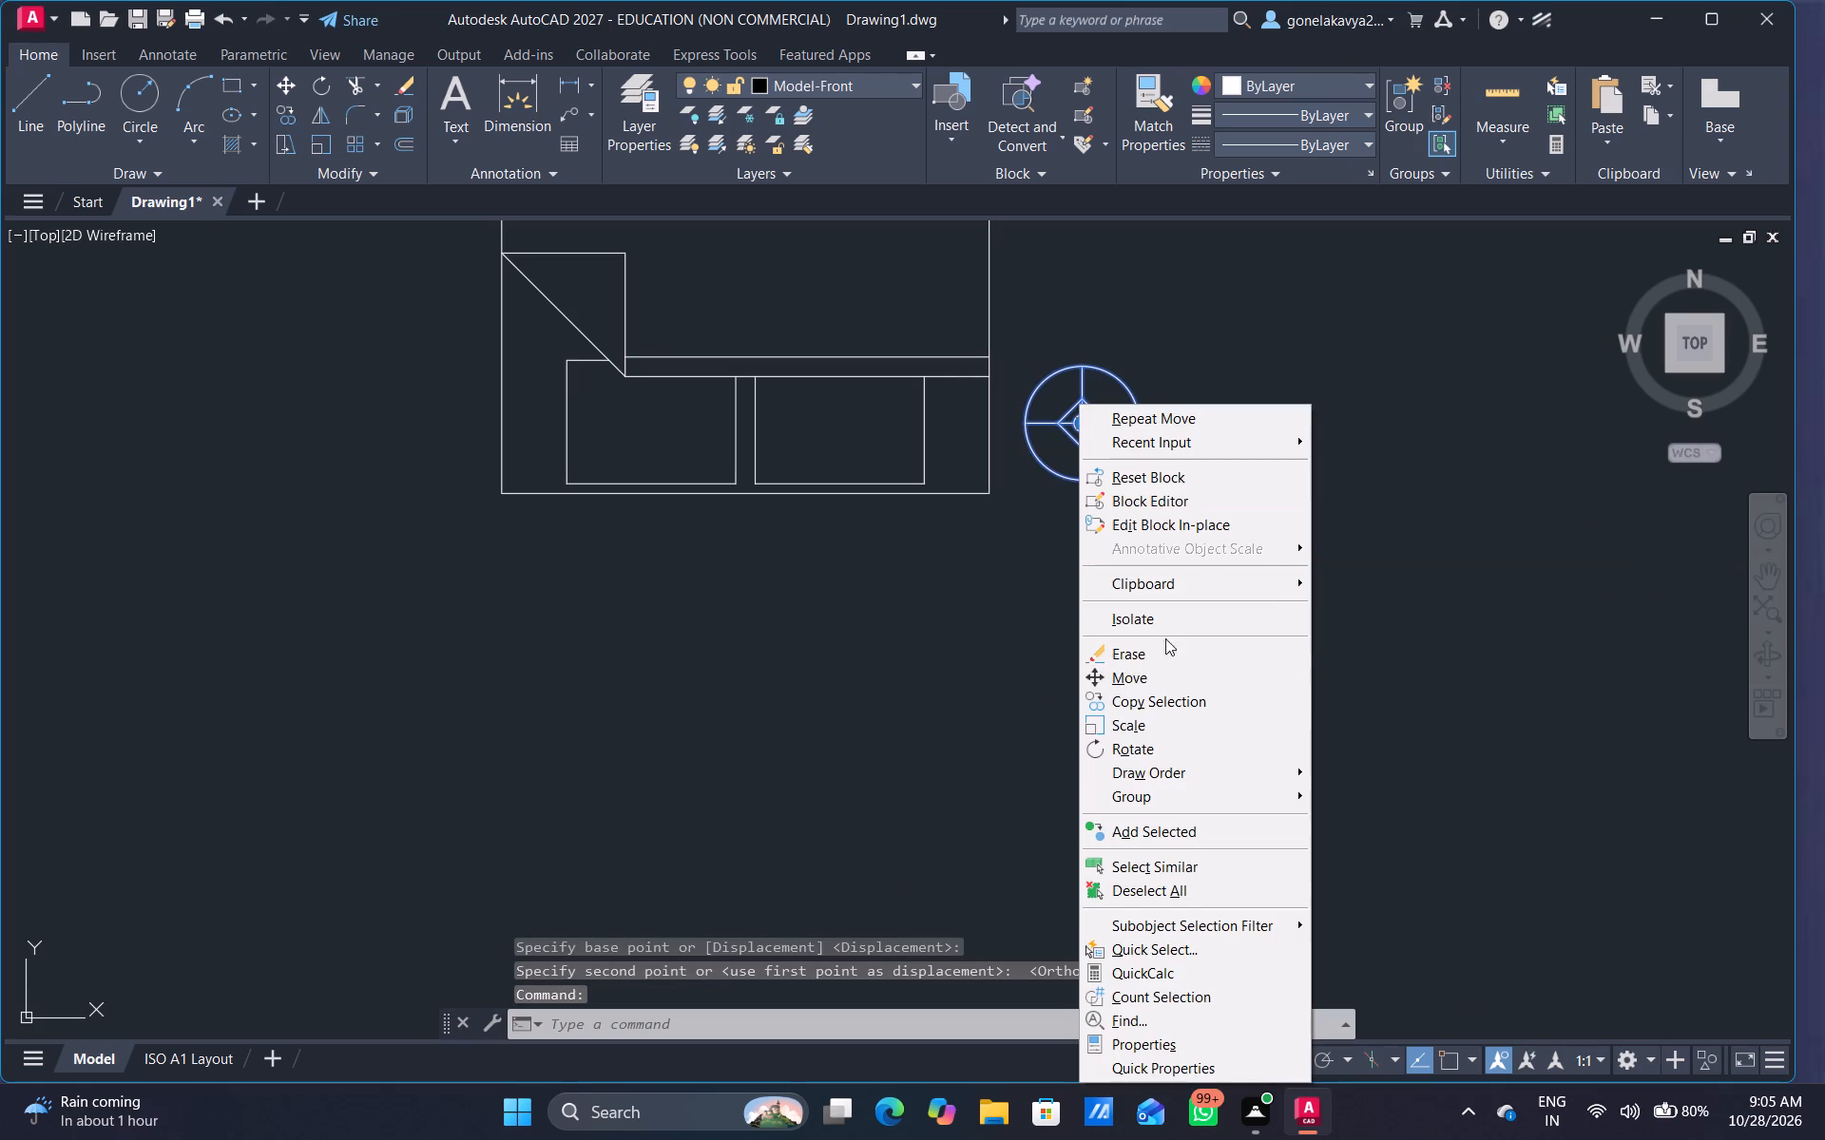
left_click(1191, 702)
left_click(1132, 500)
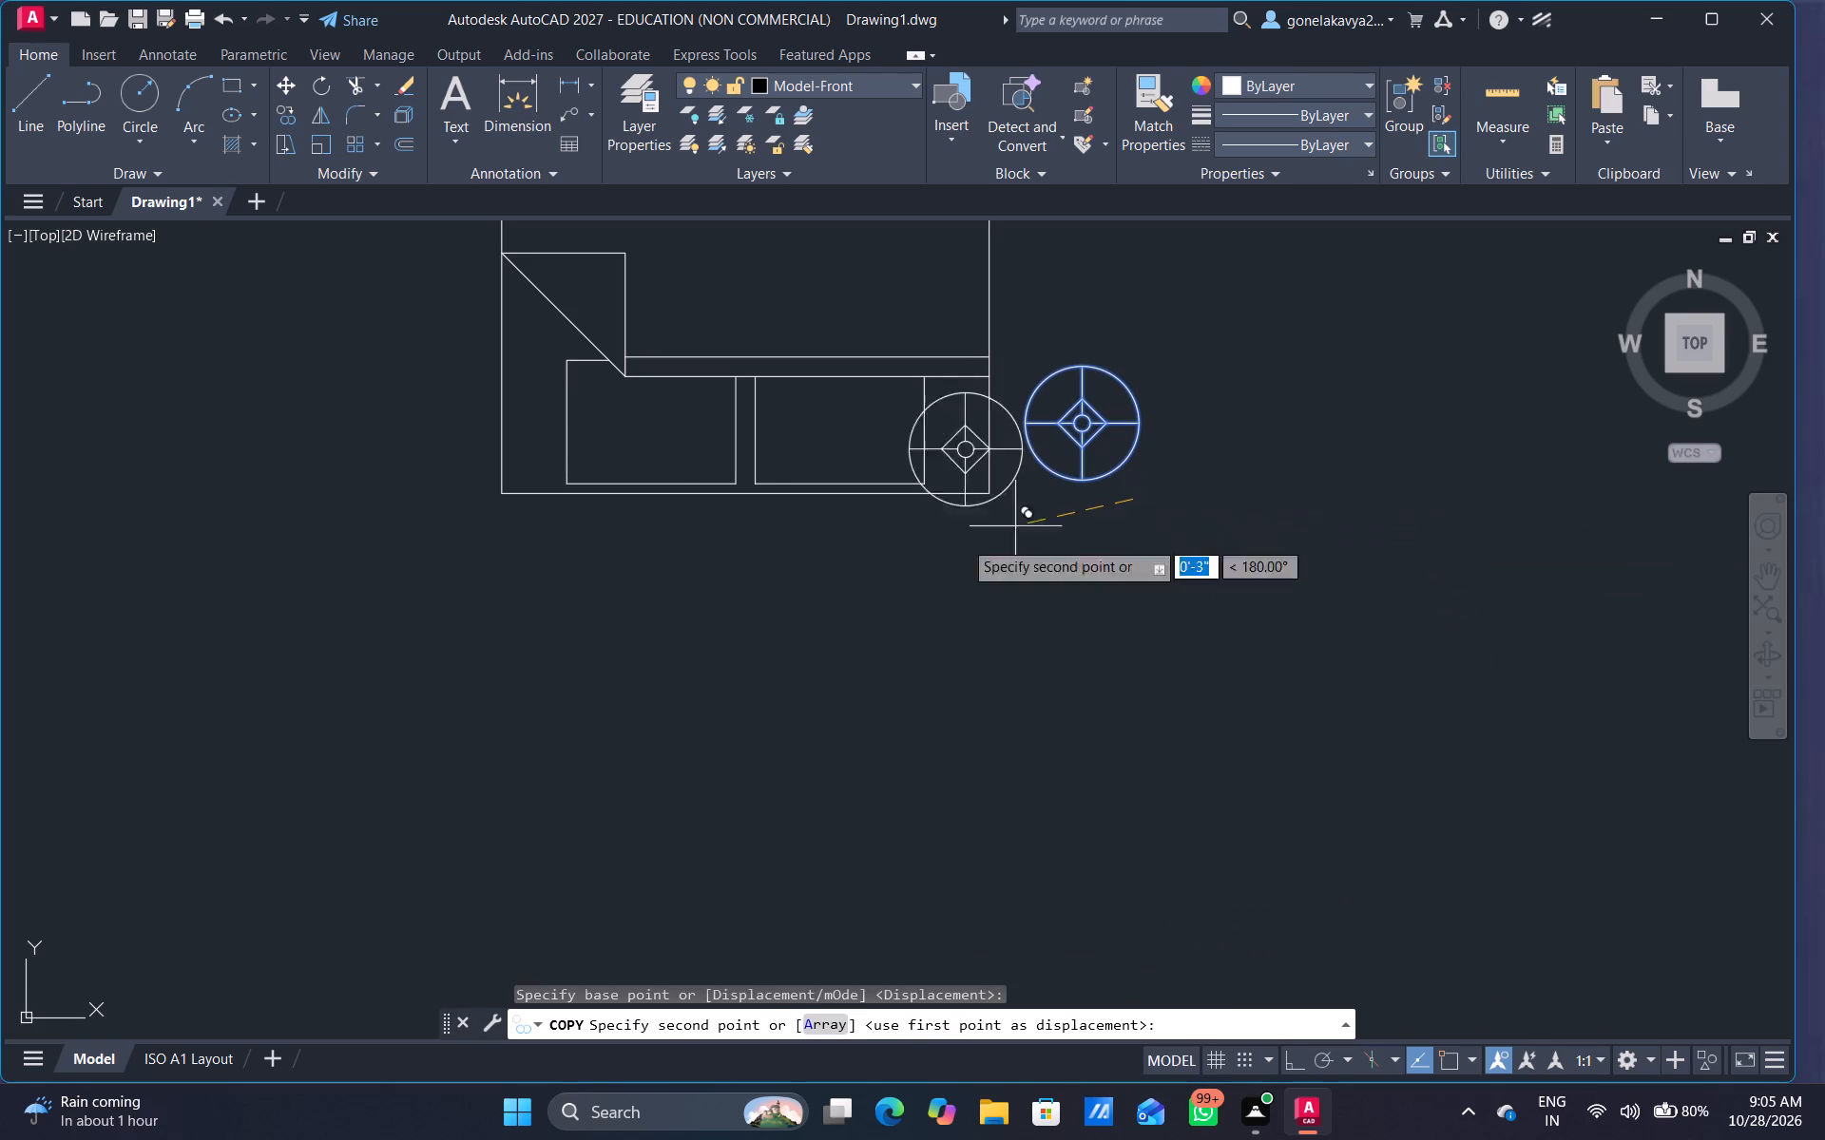
left_click(455, 512)
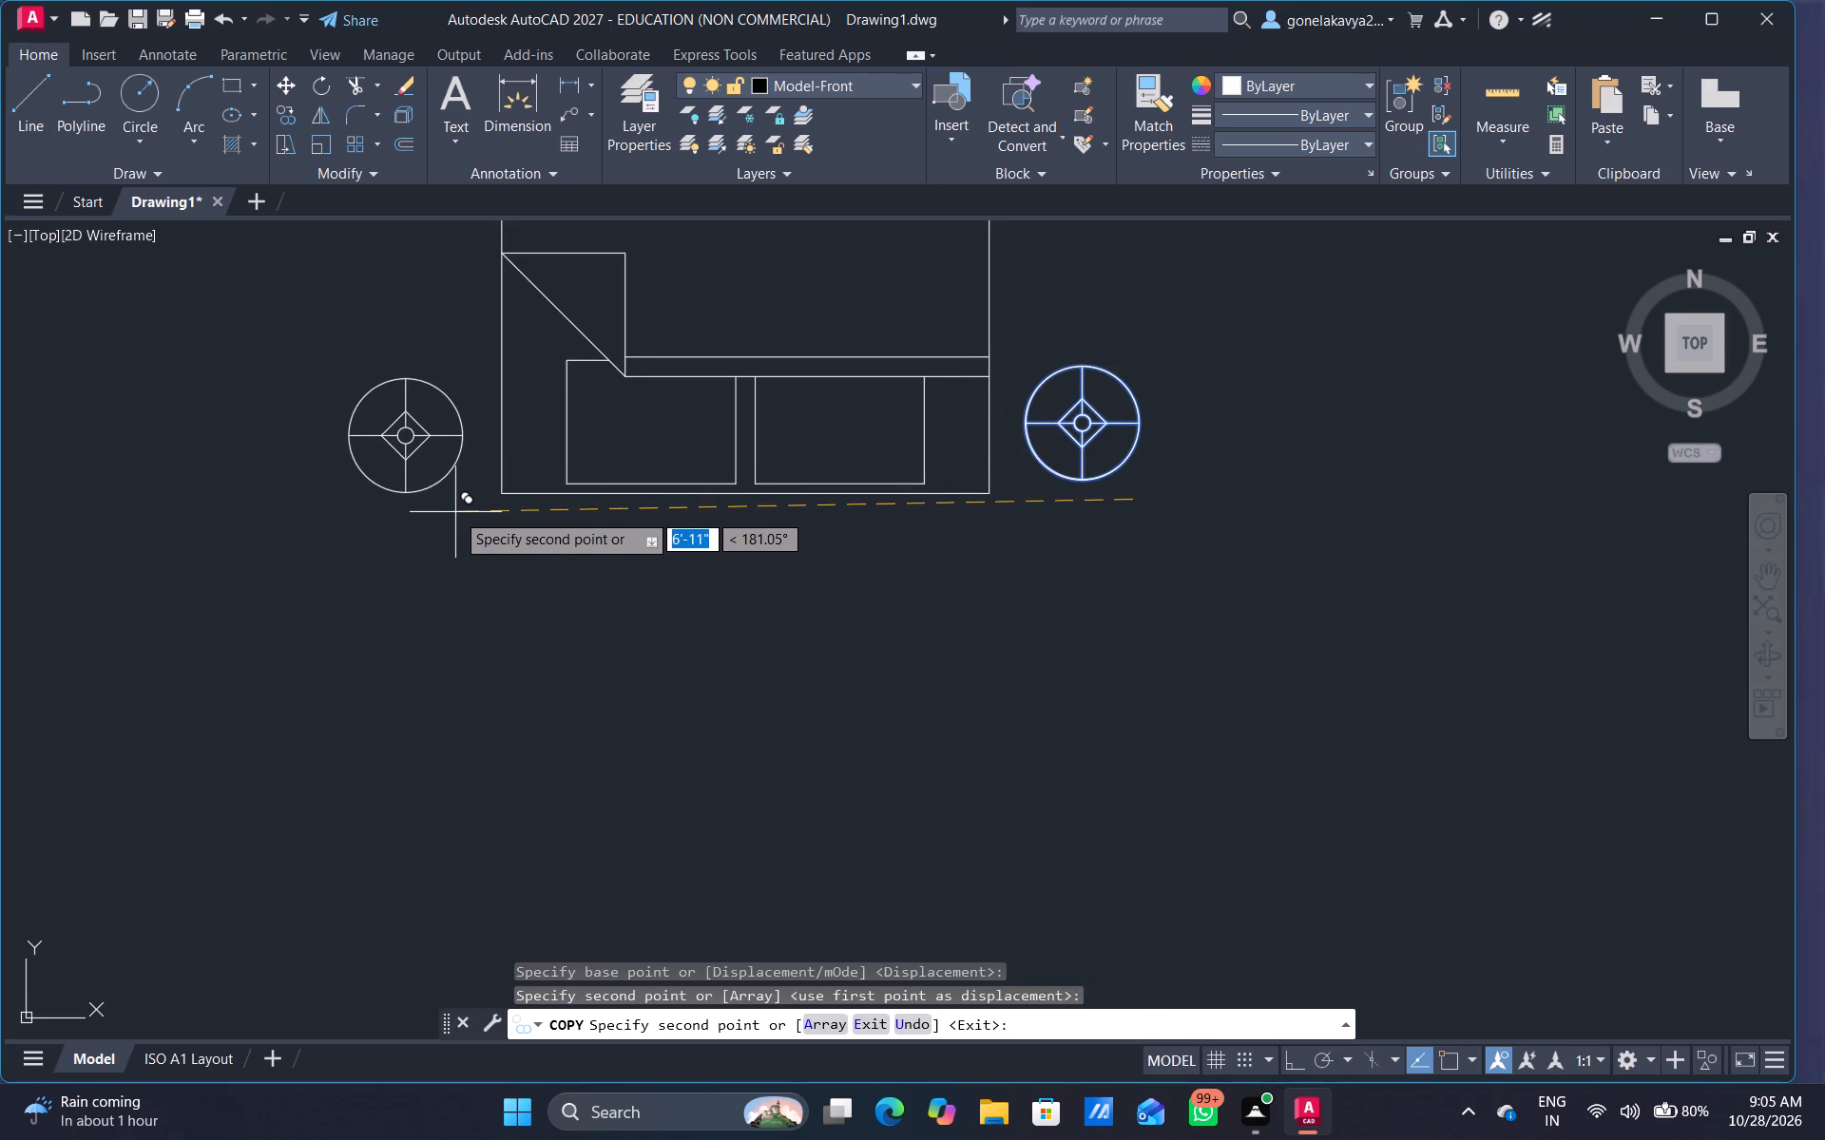
Copy the table lamp to both sides of the original bed's pillow end, one below and one above the bed.
scroll(531, 572, "down", 2)
middle_click_drag(573, 634, 1256, 766)
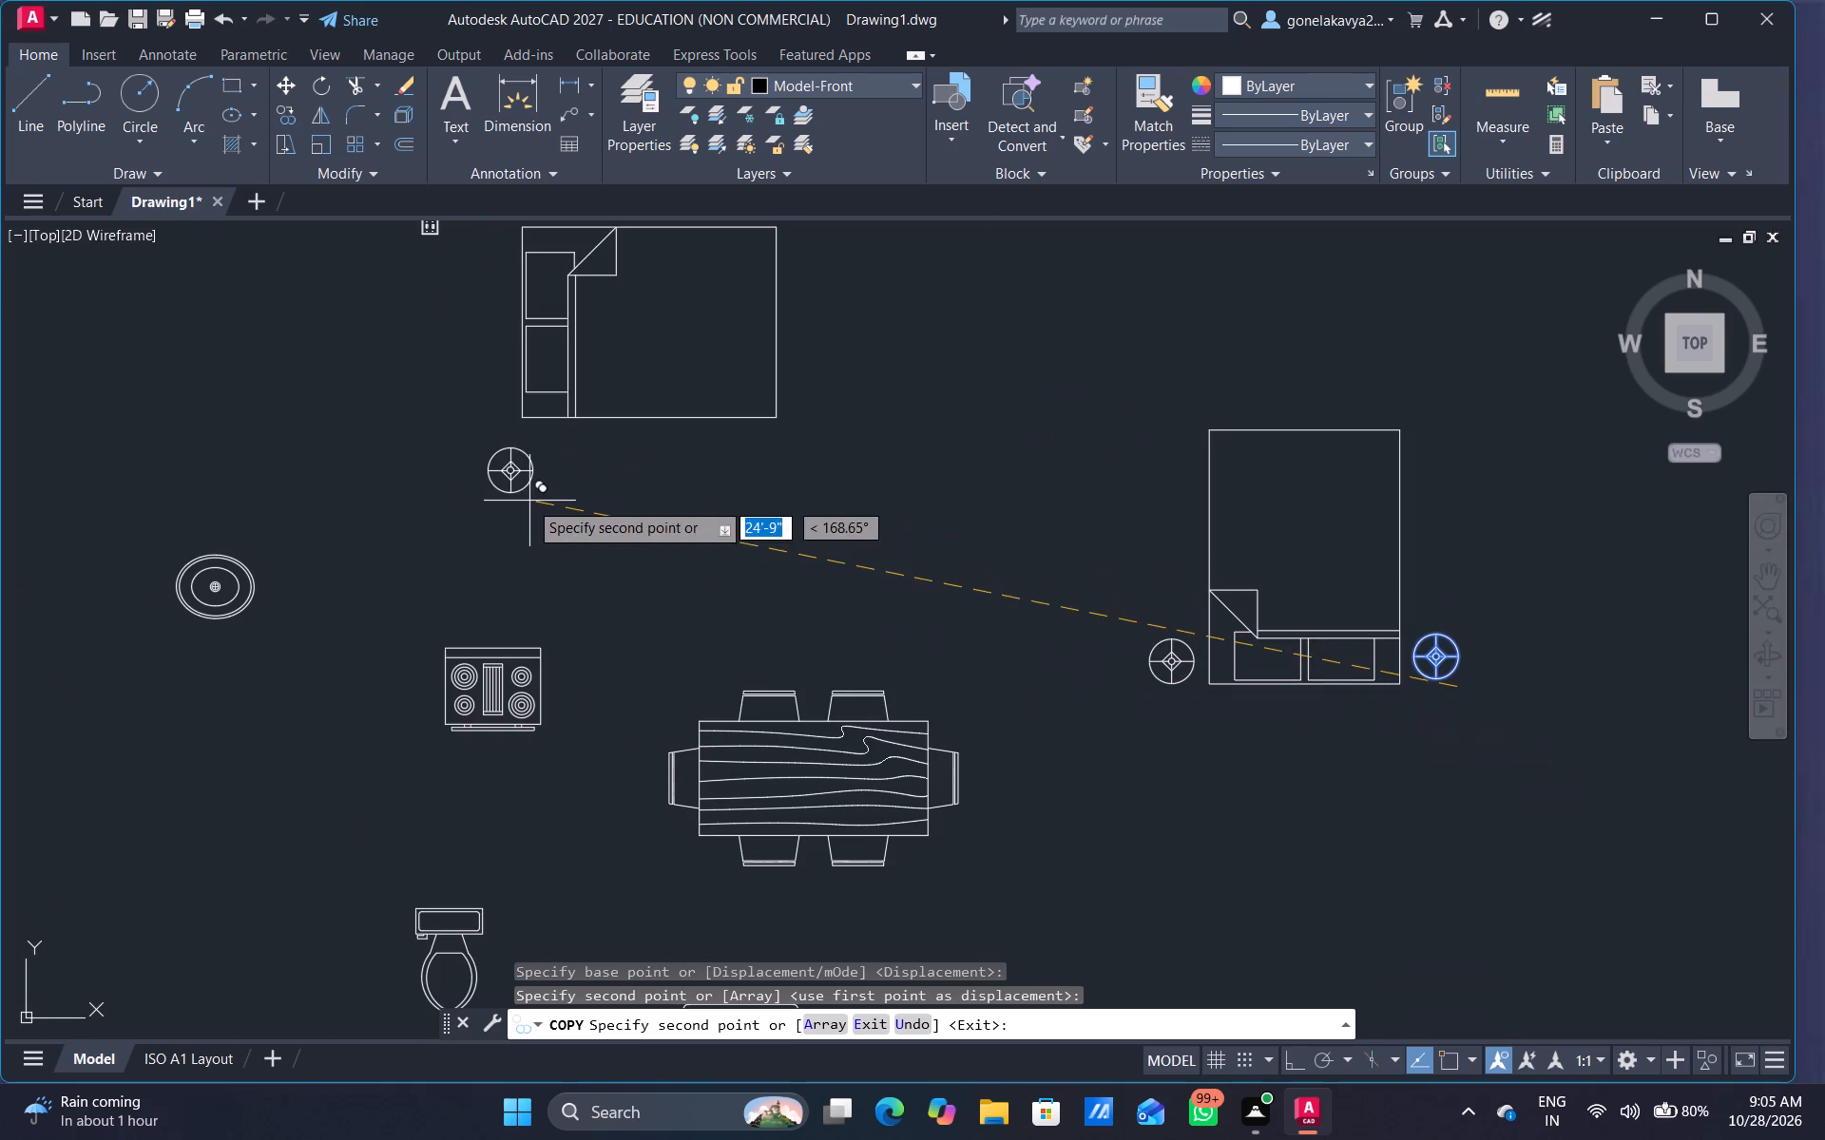
scroll(538, 496, "up", 3)
scroll(626, 489, "down", 2)
middle_click_drag(626, 492, 629, 598)
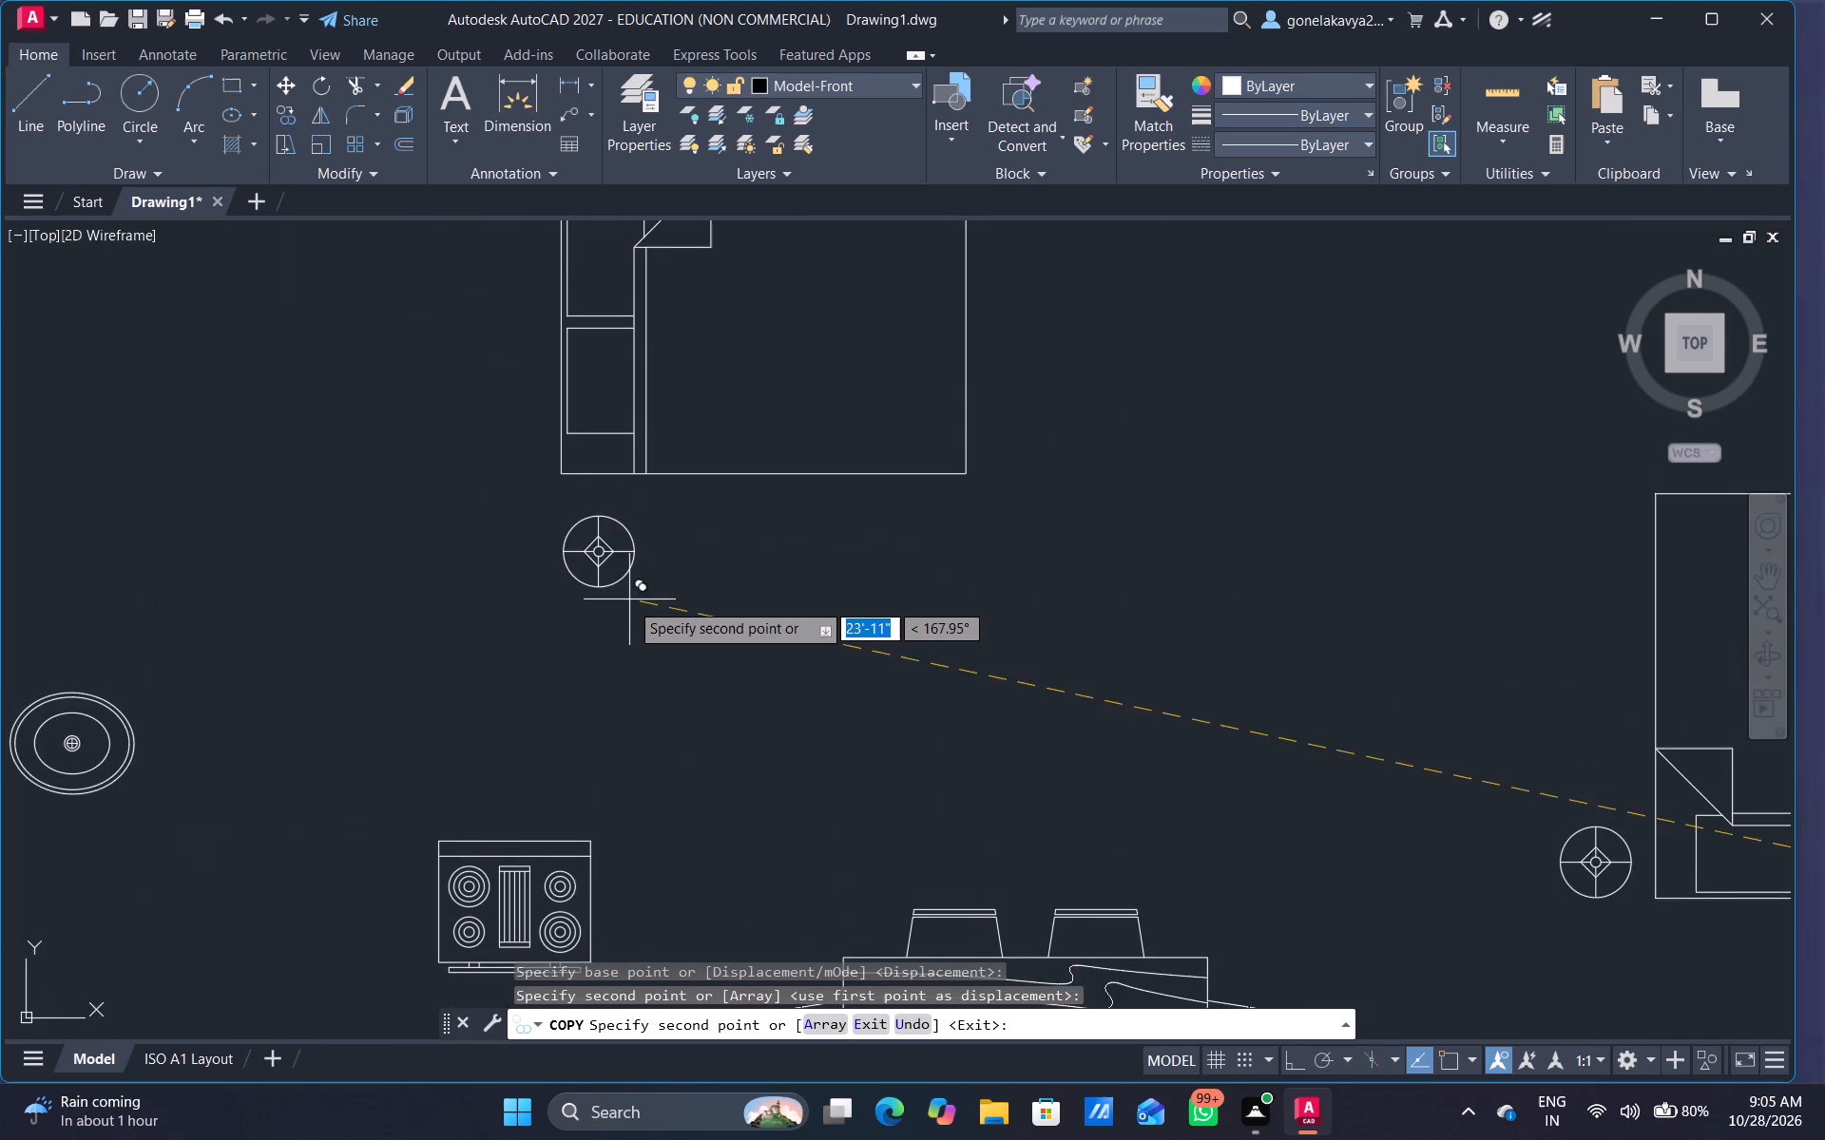
scroll(627, 575, "up", 2)
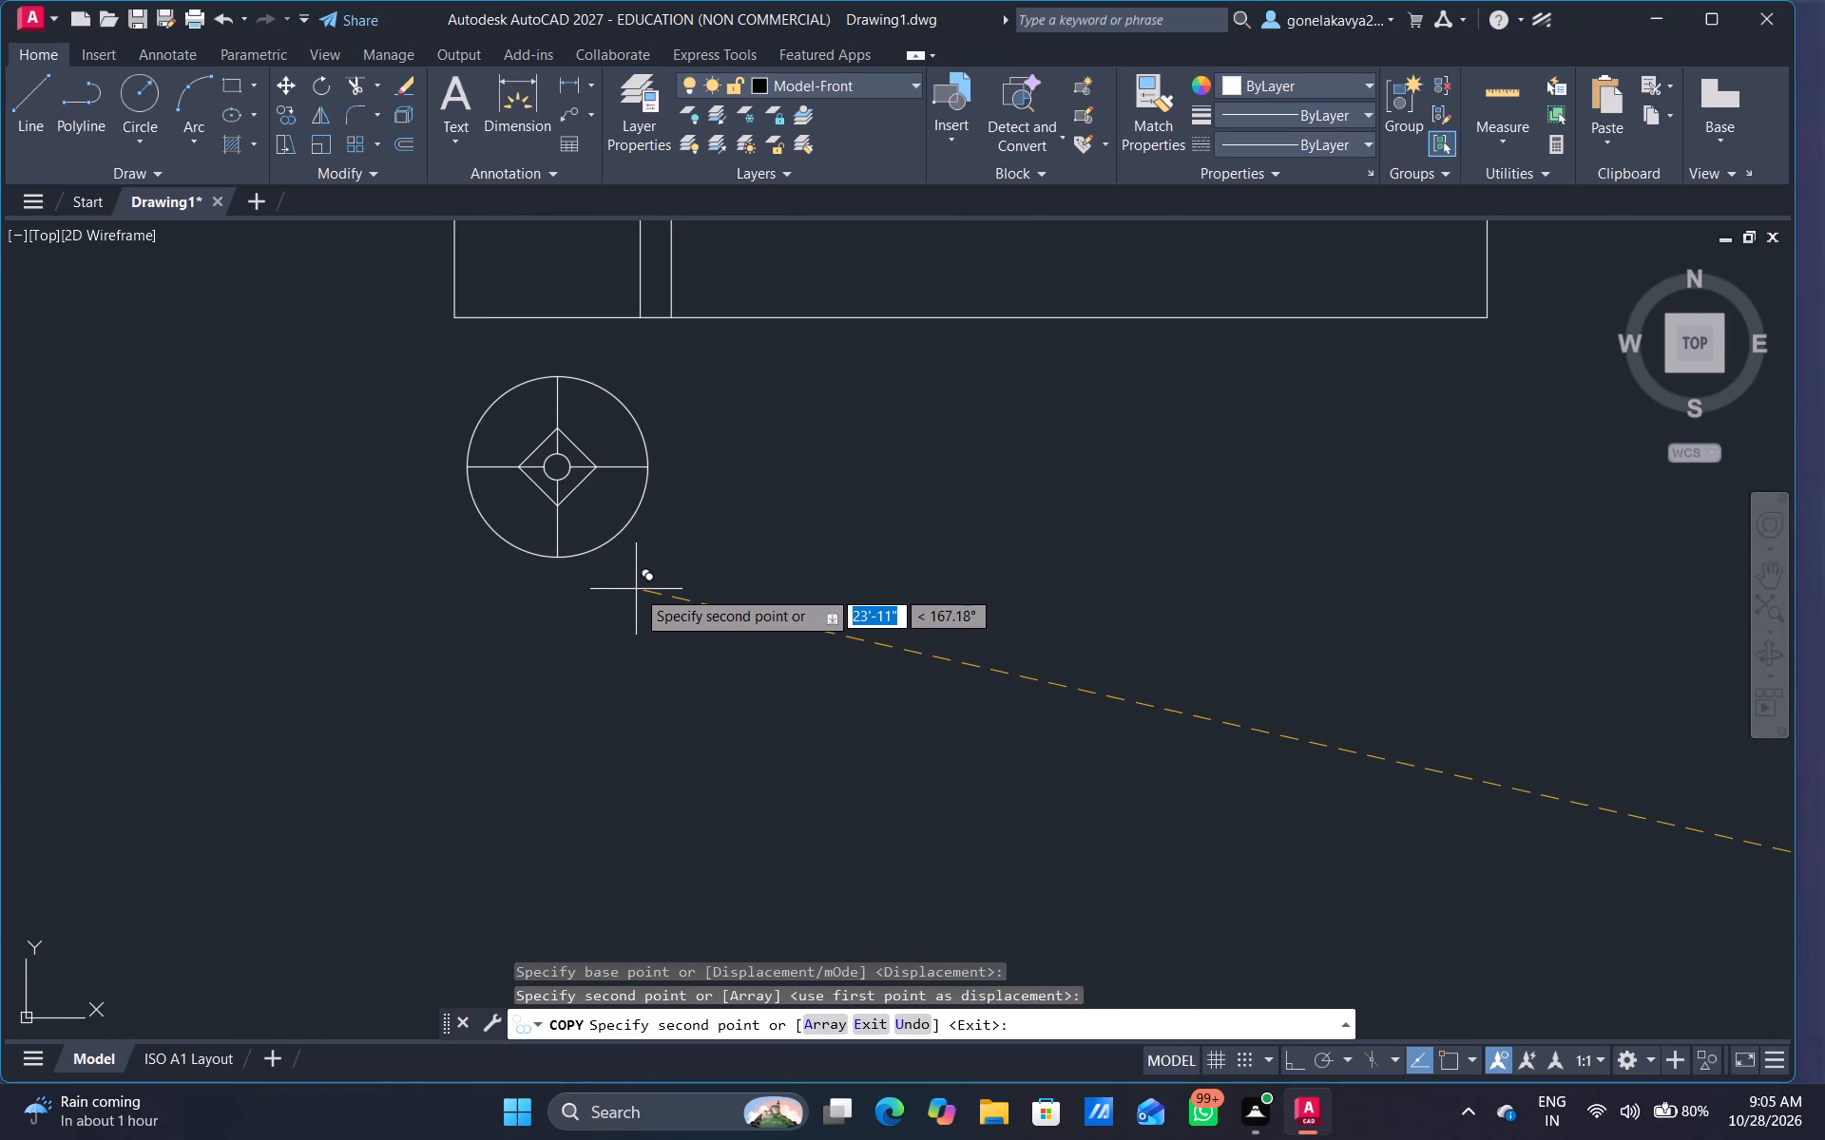
left_click(636, 589)
scroll(721, 517, "down", 1)
middle_click_drag(750, 557, 754, 983)
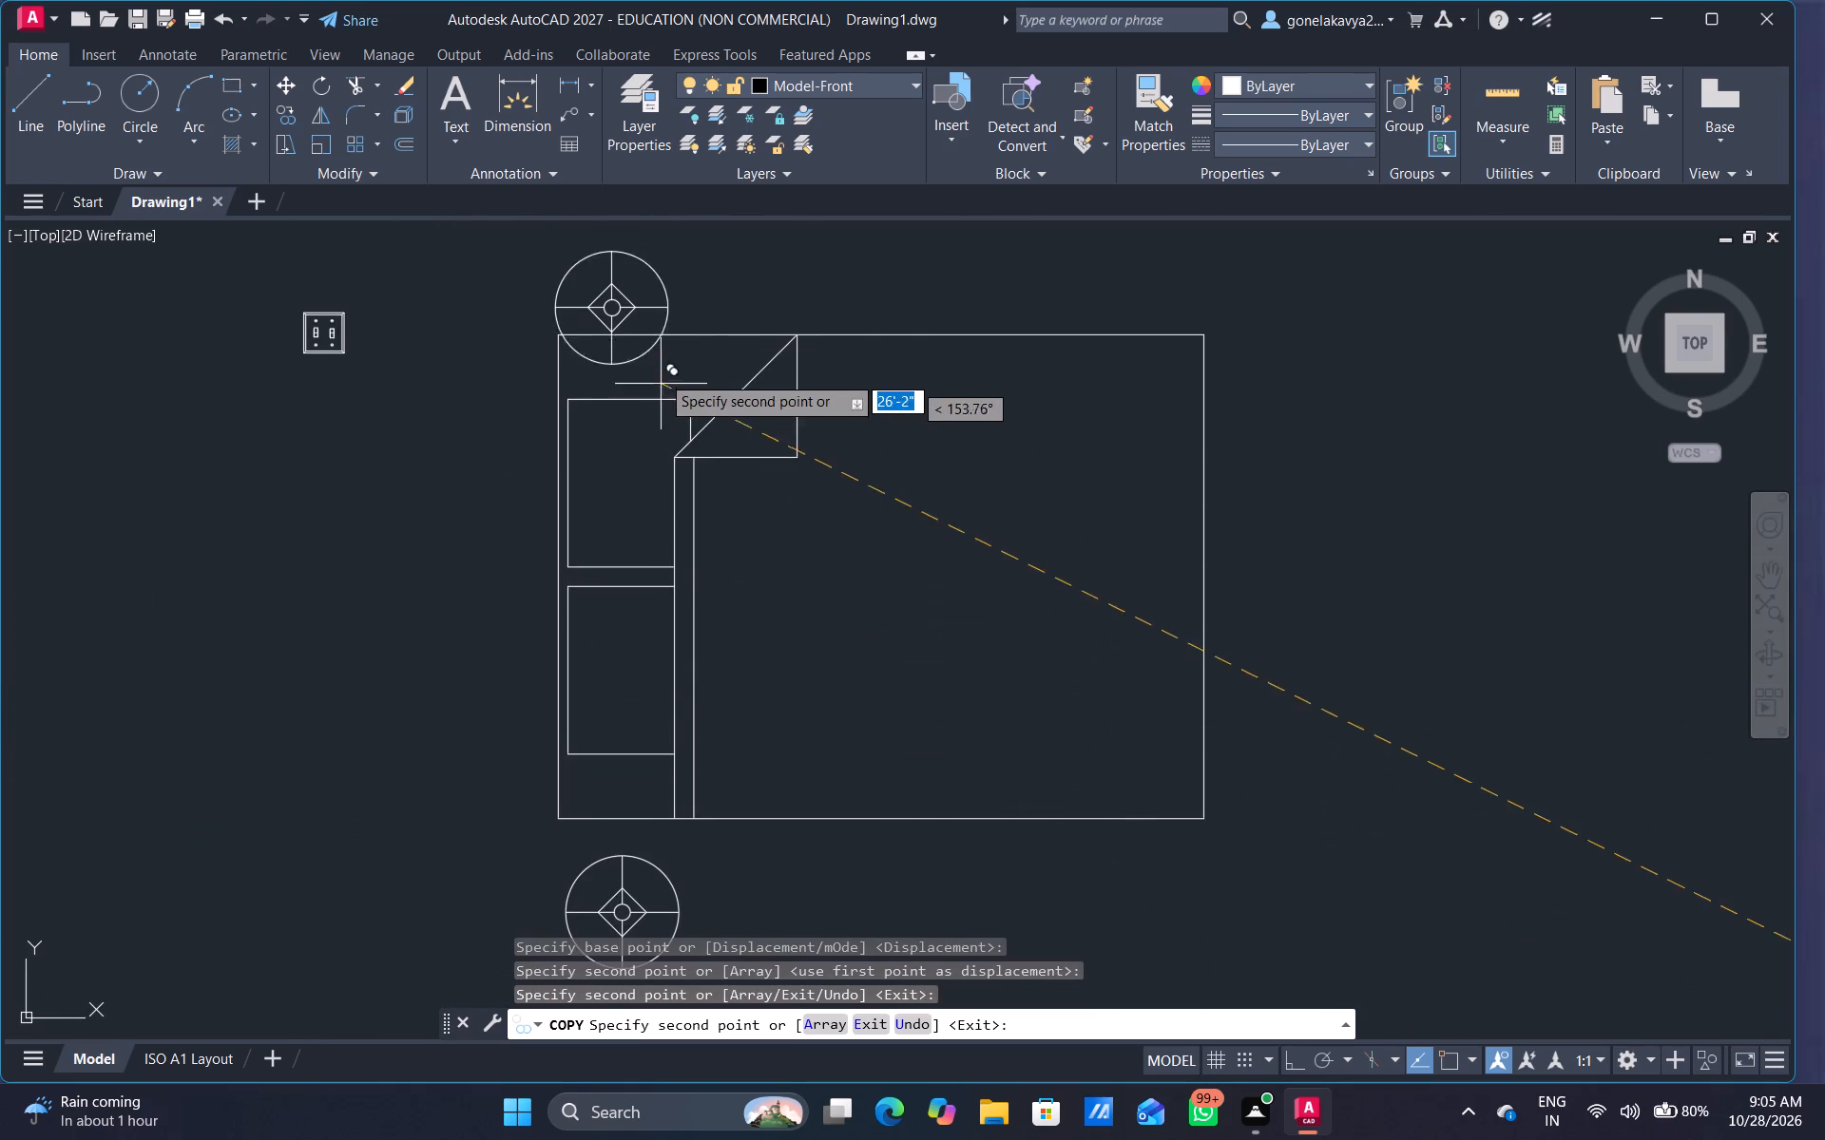
middle_click_drag(672, 336, 680, 503)
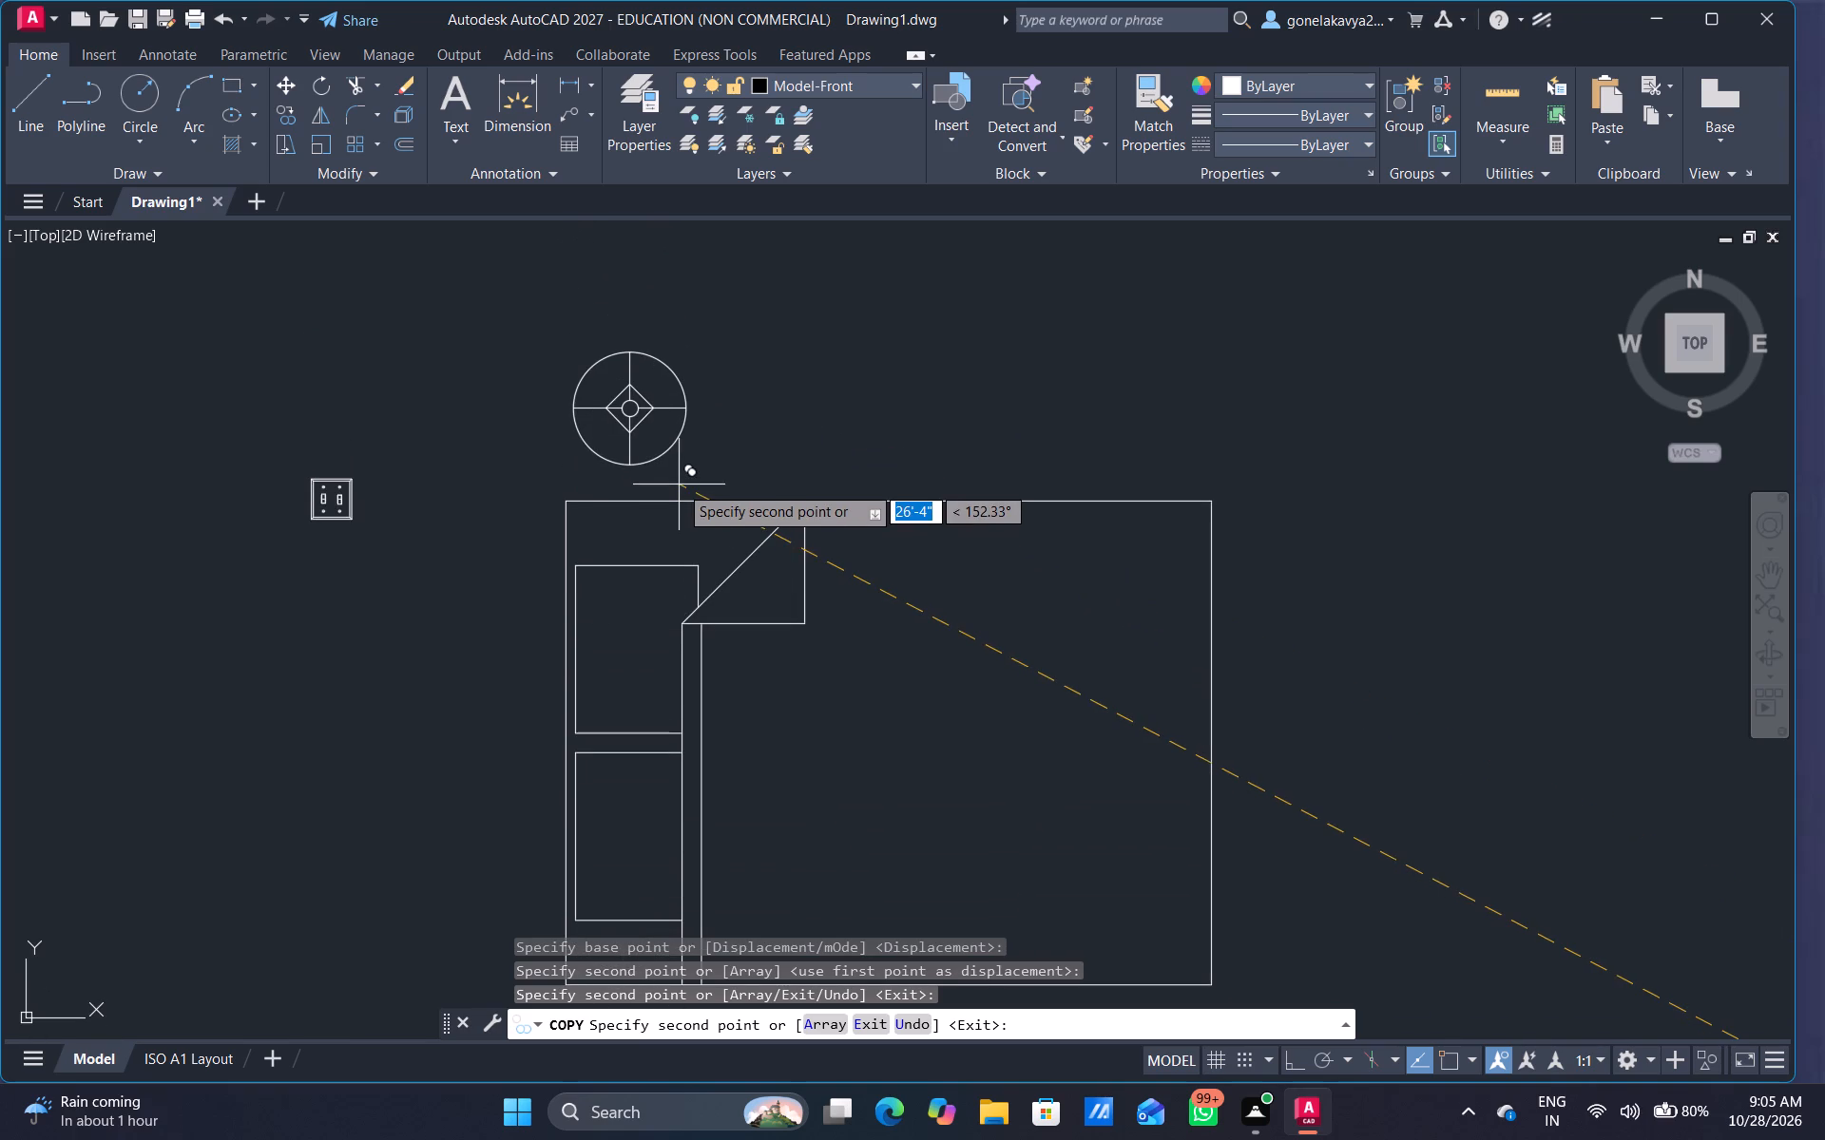
left_click(680, 483)
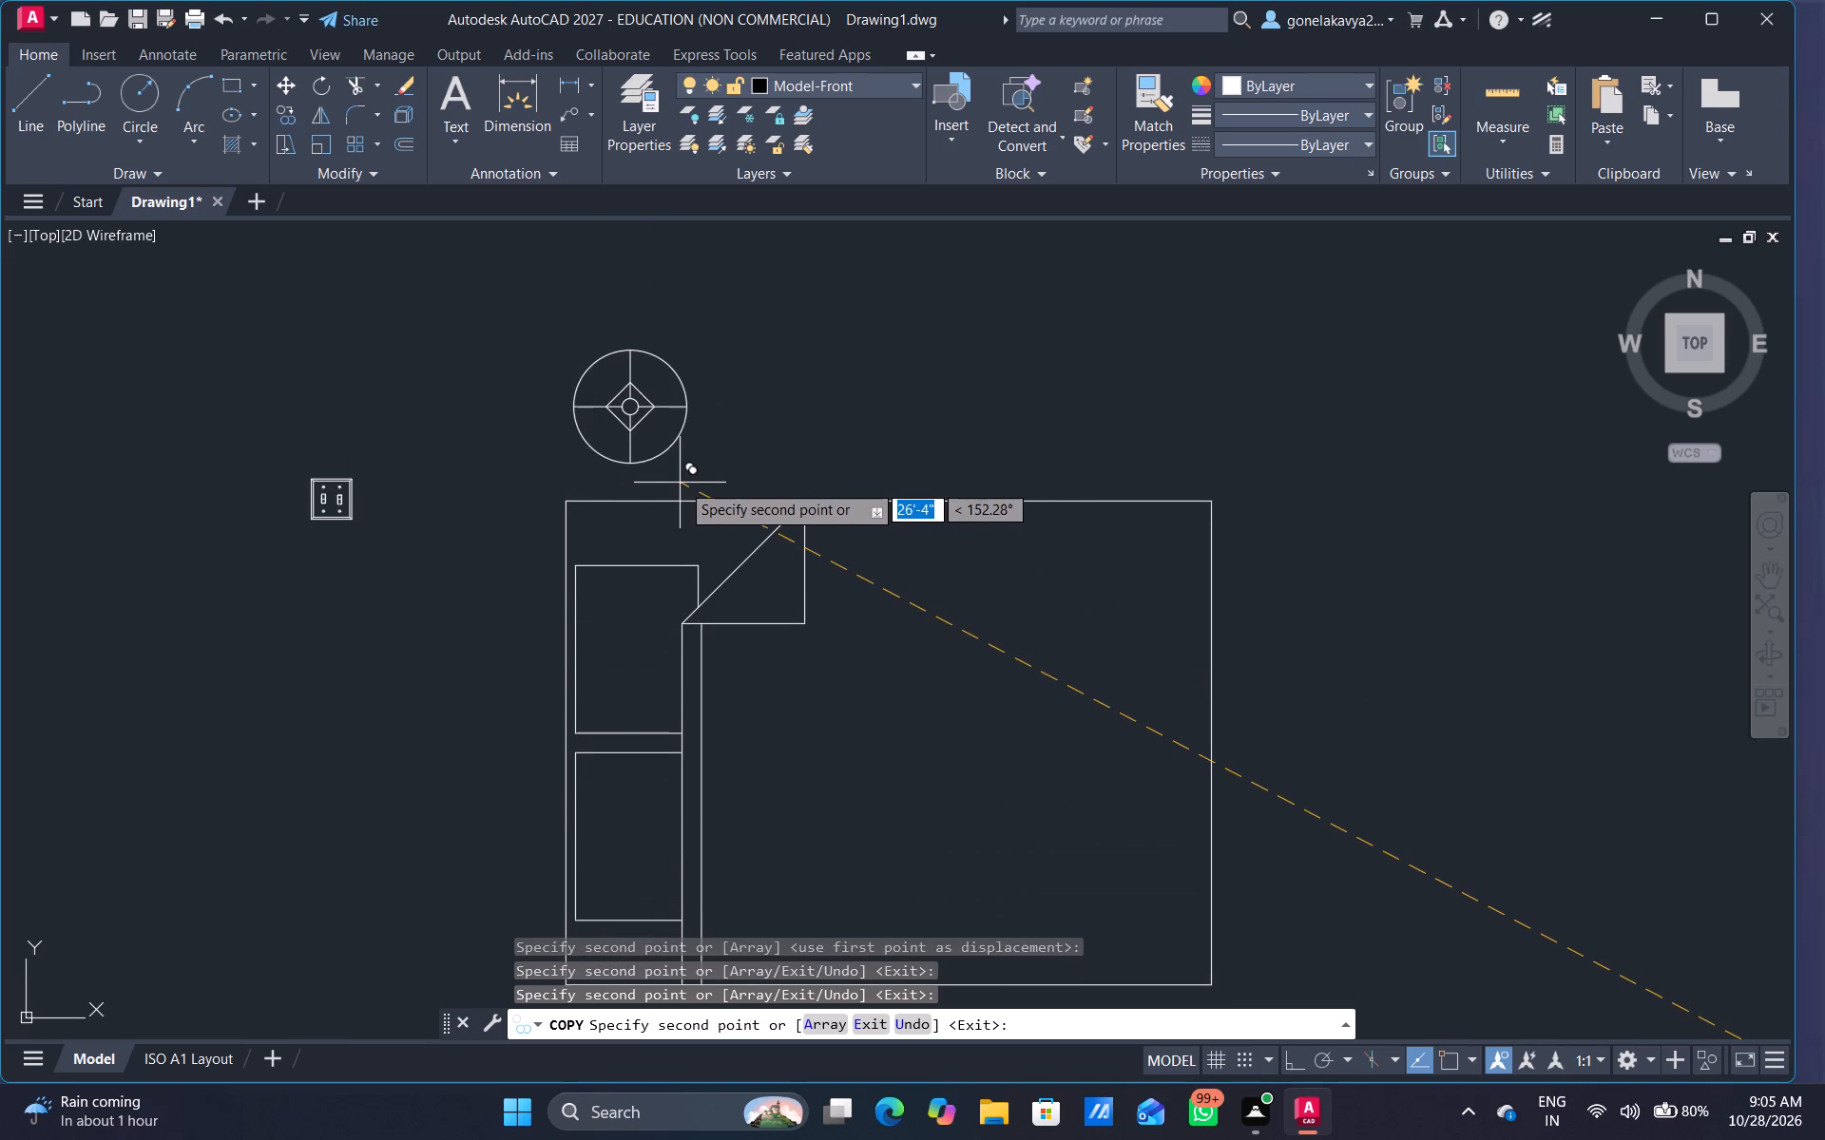
key("Escape")
Draw a rectangular side table about 1'-6" by 1'-6" around the lamp to the right of the rotated bed.
scroll(807, 661, "down", 3)
middle_click_drag(1158, 870, 1158, 864)
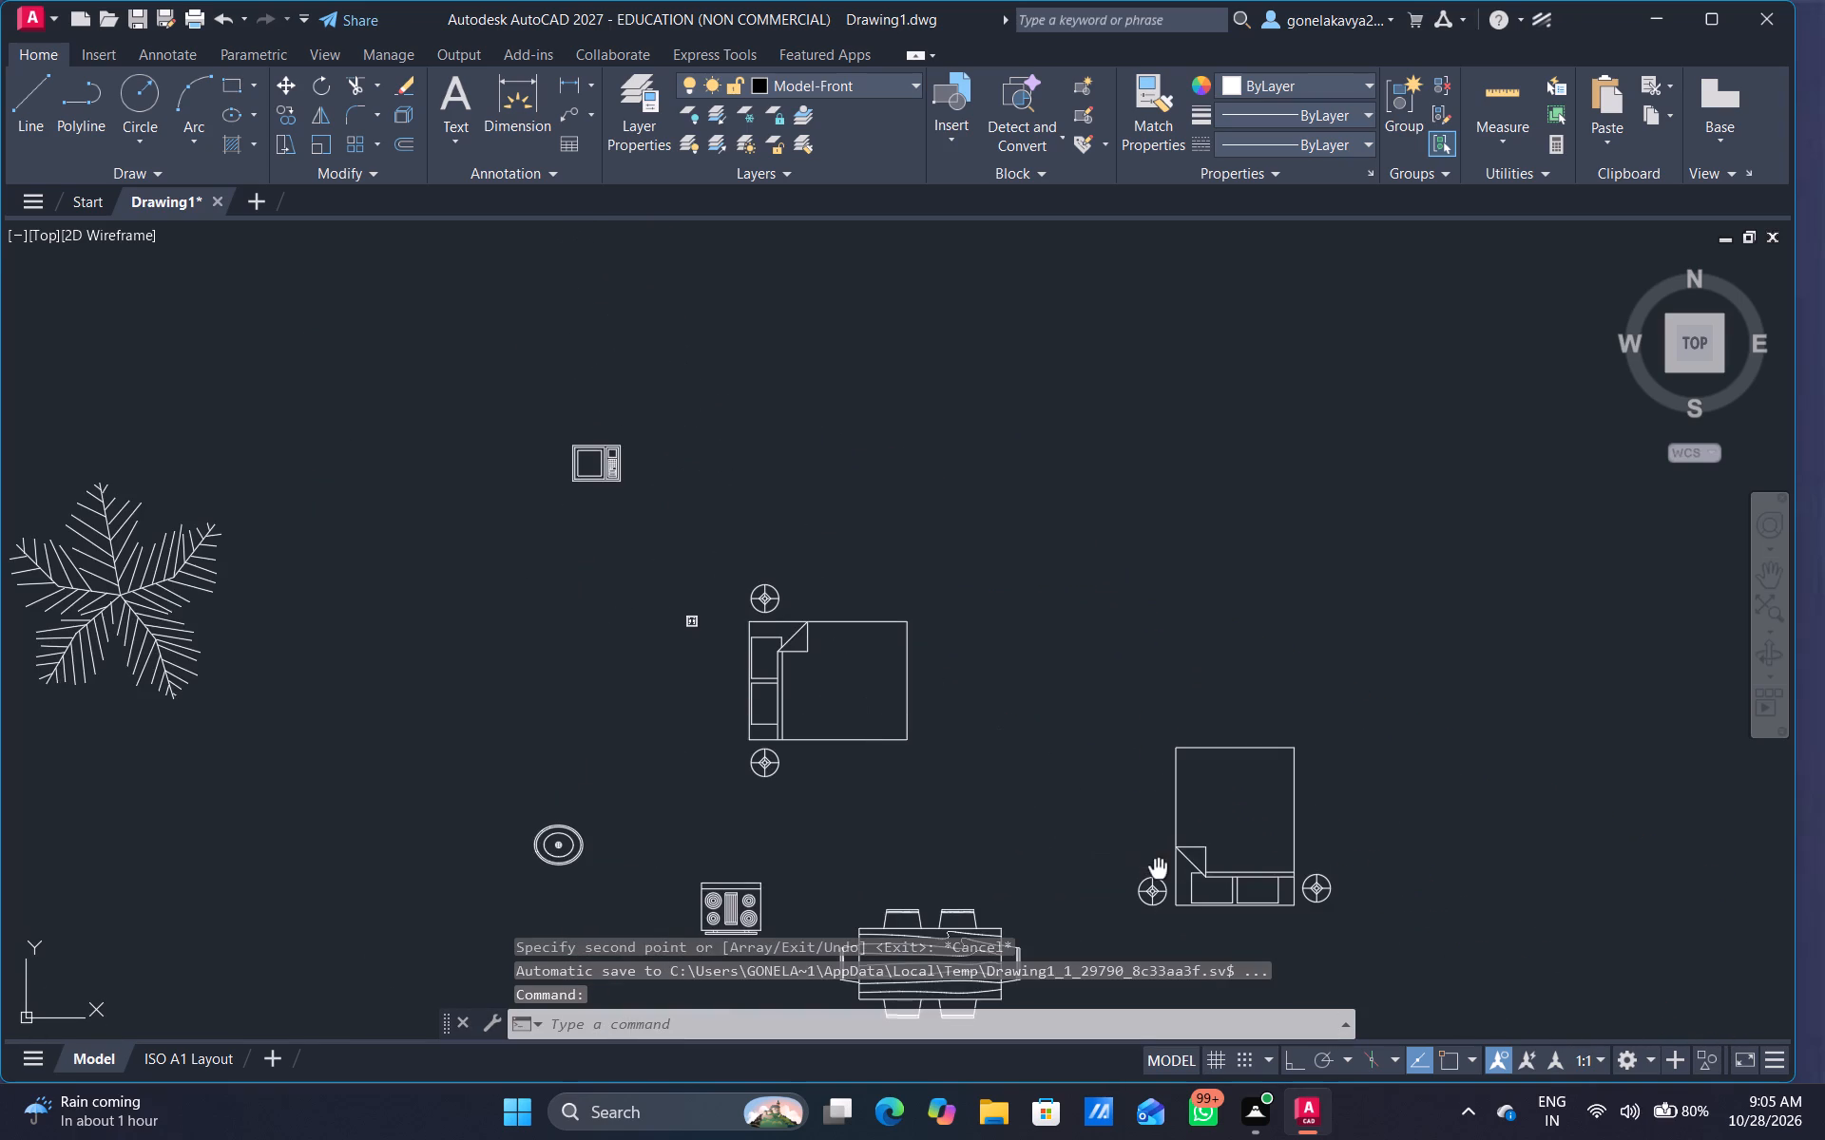
middle_click_drag(1158, 864, 956, 505)
scroll(1149, 565, "up", 3)
type("rec")
key("space")
scroll(935, 364, "up", 2)
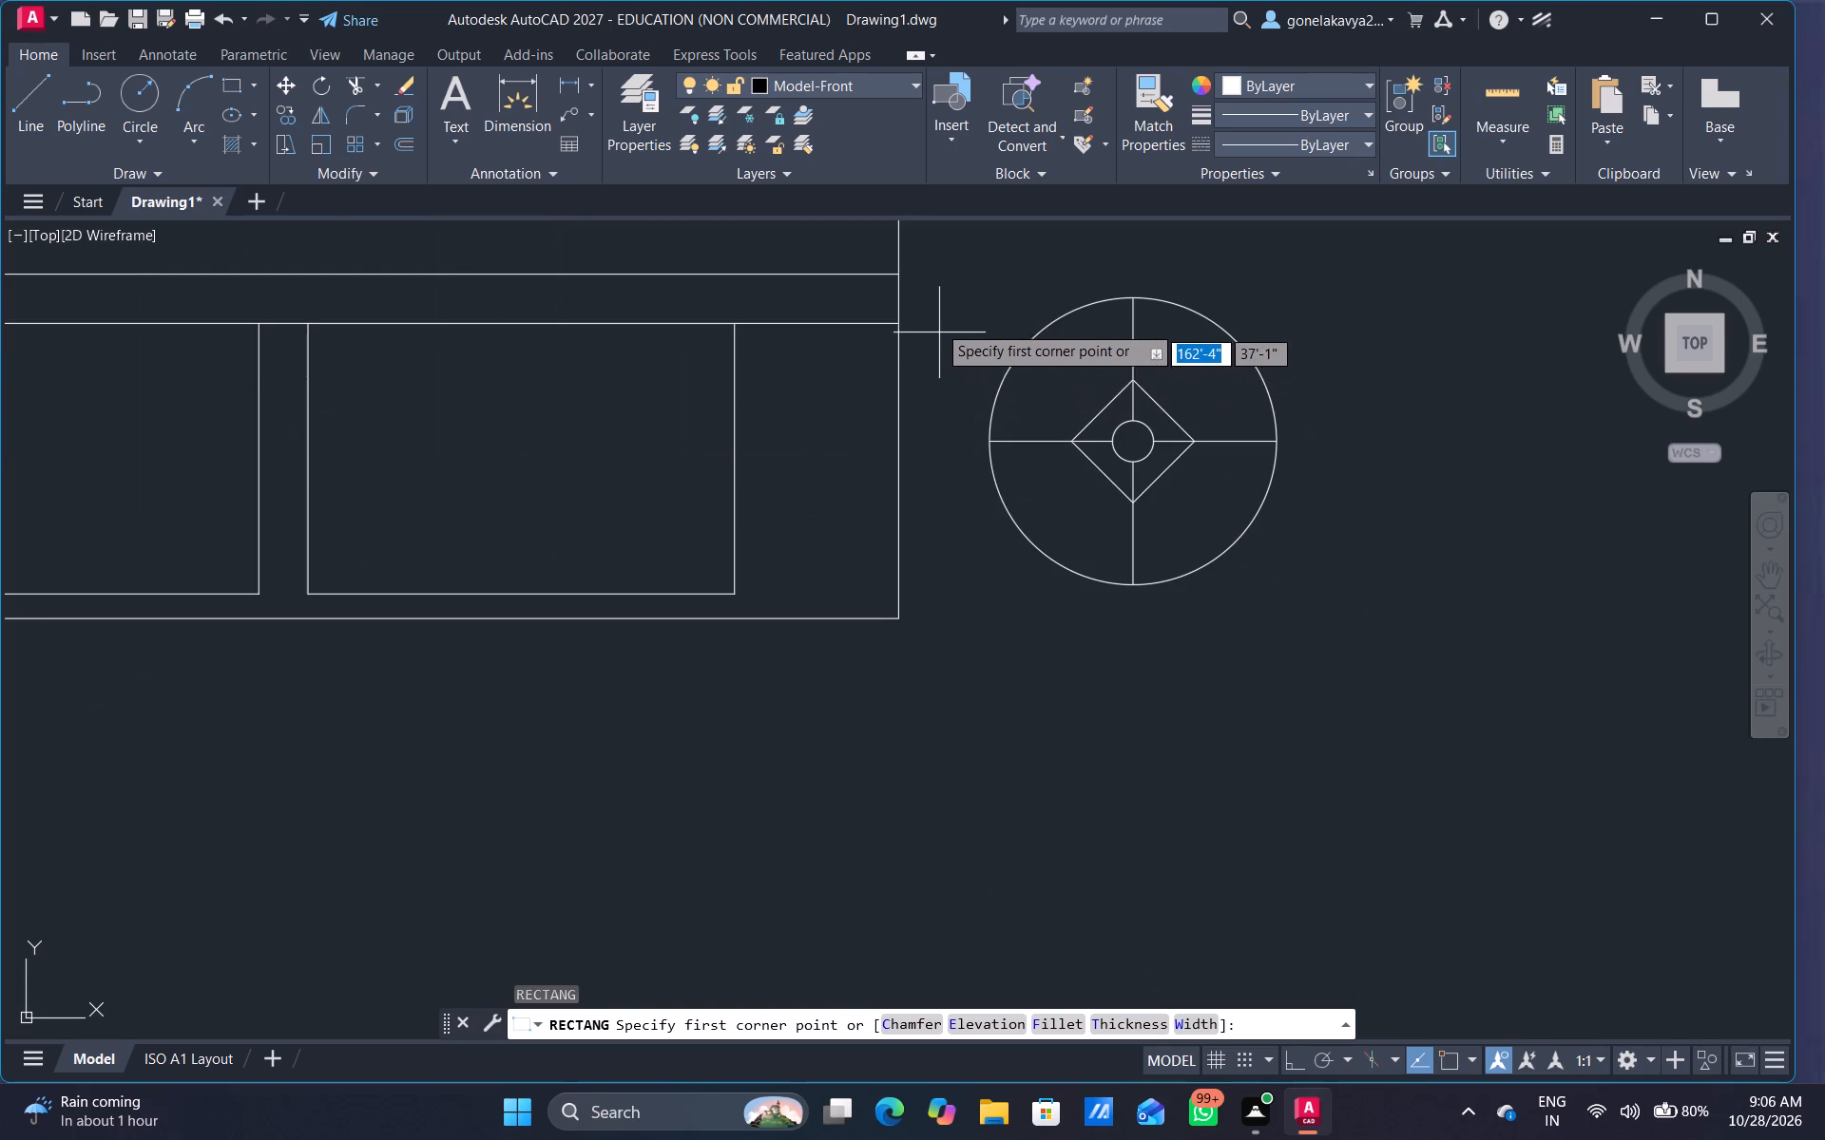
middle_click_drag(932, 310, 720, 416)
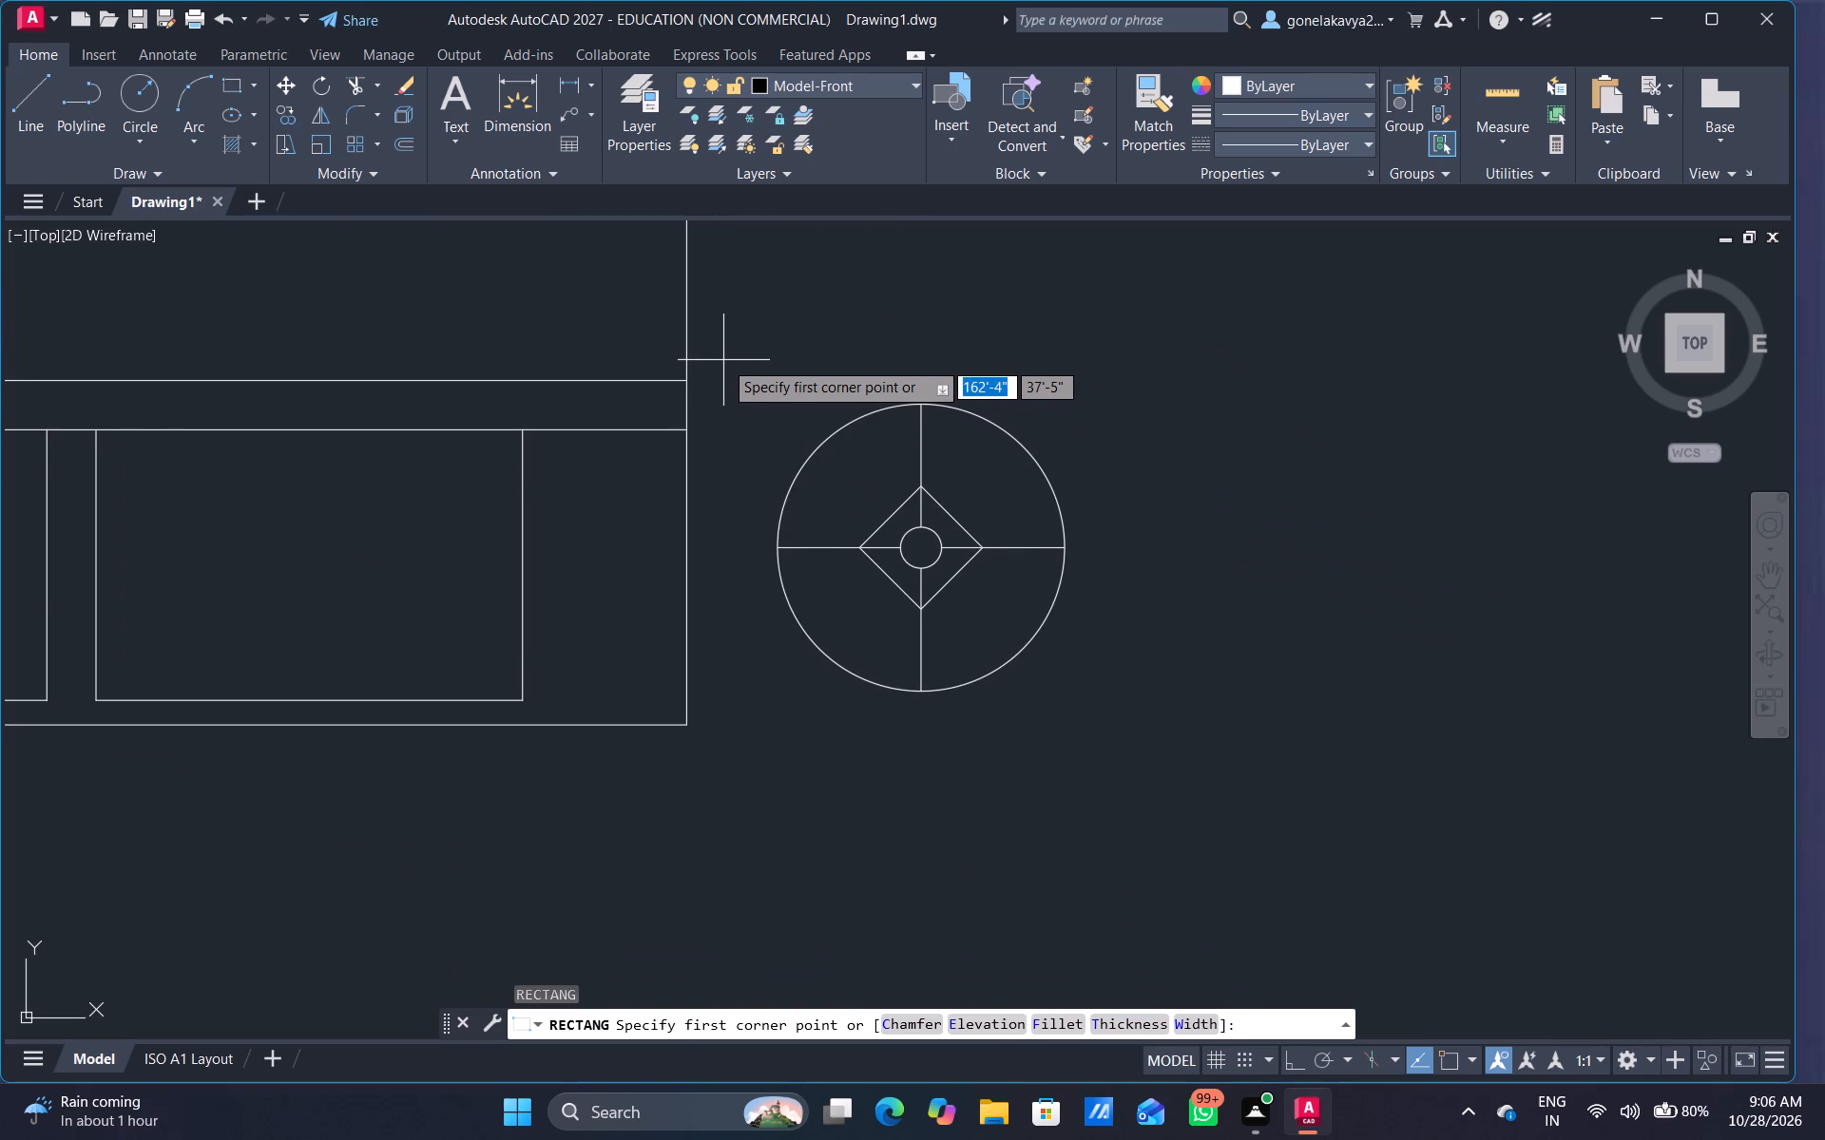
left_click(723, 360)
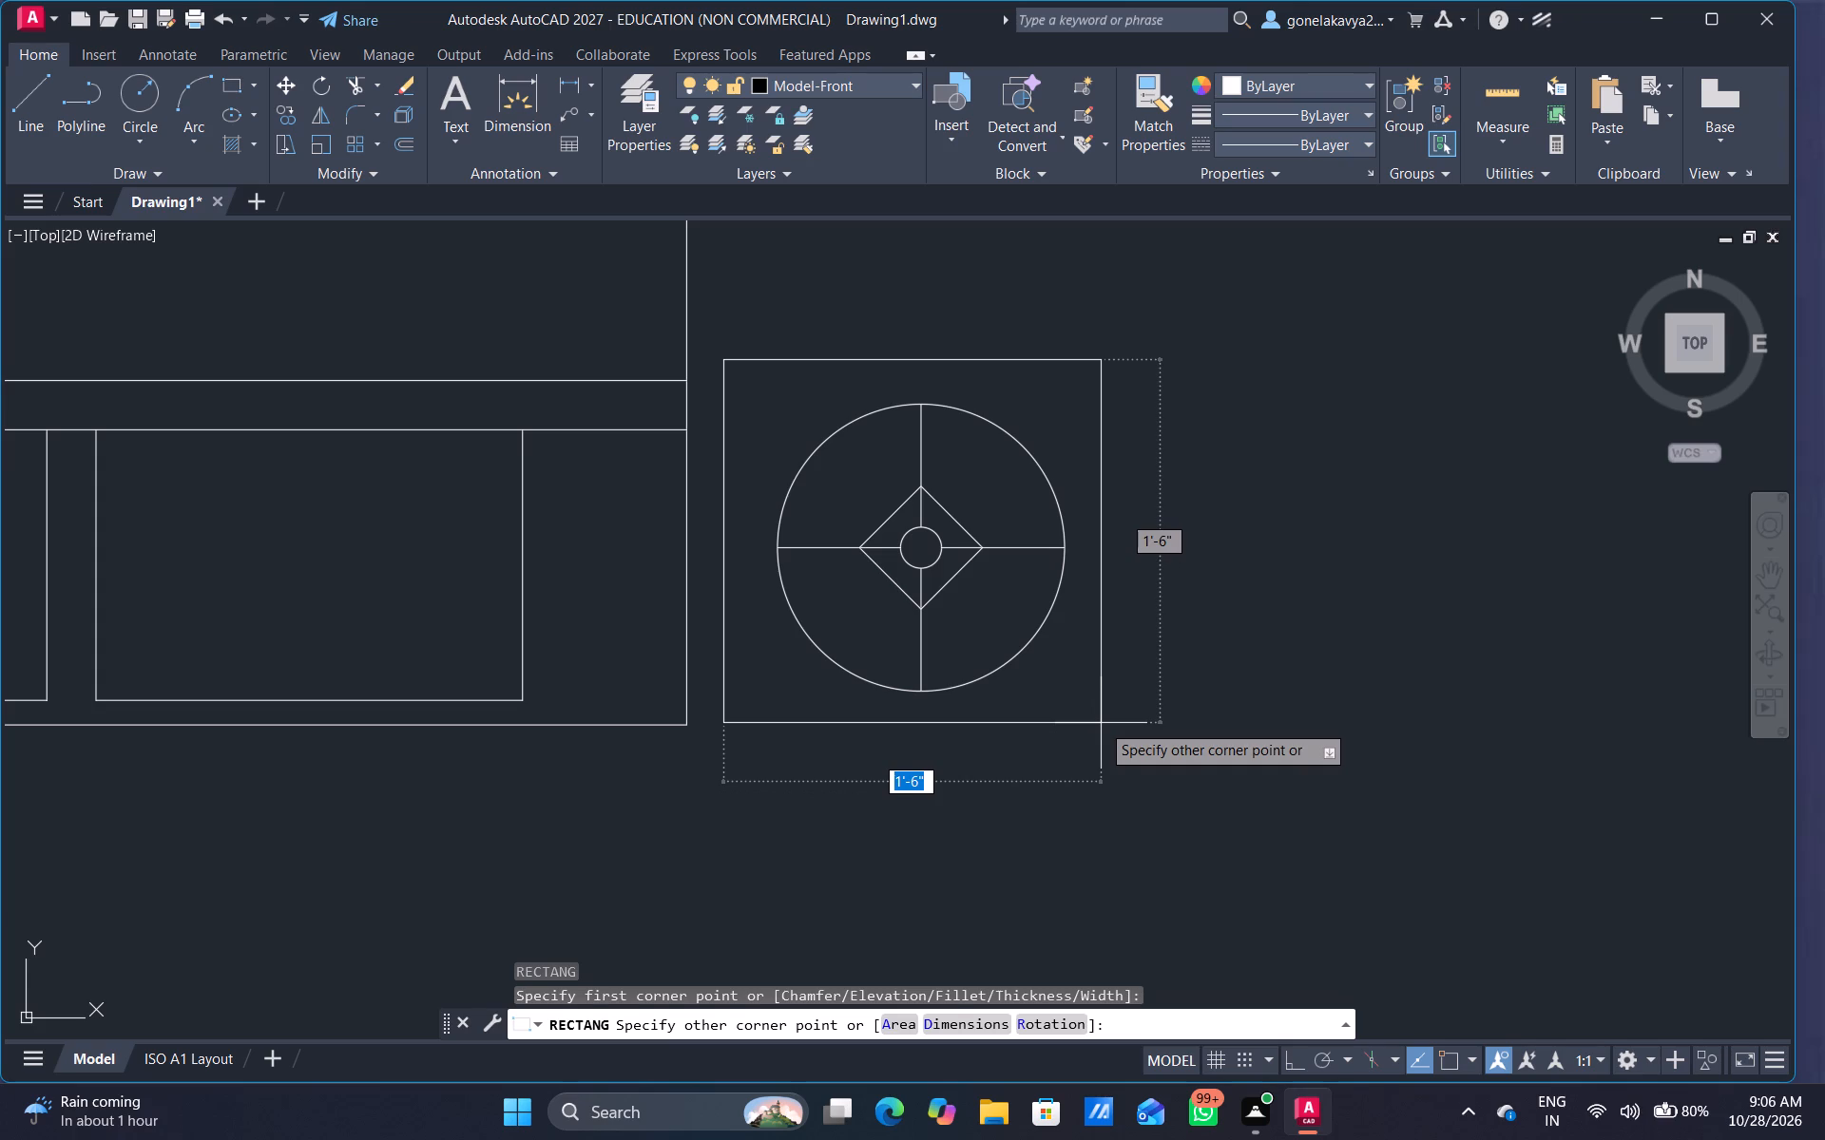
left_click(1101, 723)
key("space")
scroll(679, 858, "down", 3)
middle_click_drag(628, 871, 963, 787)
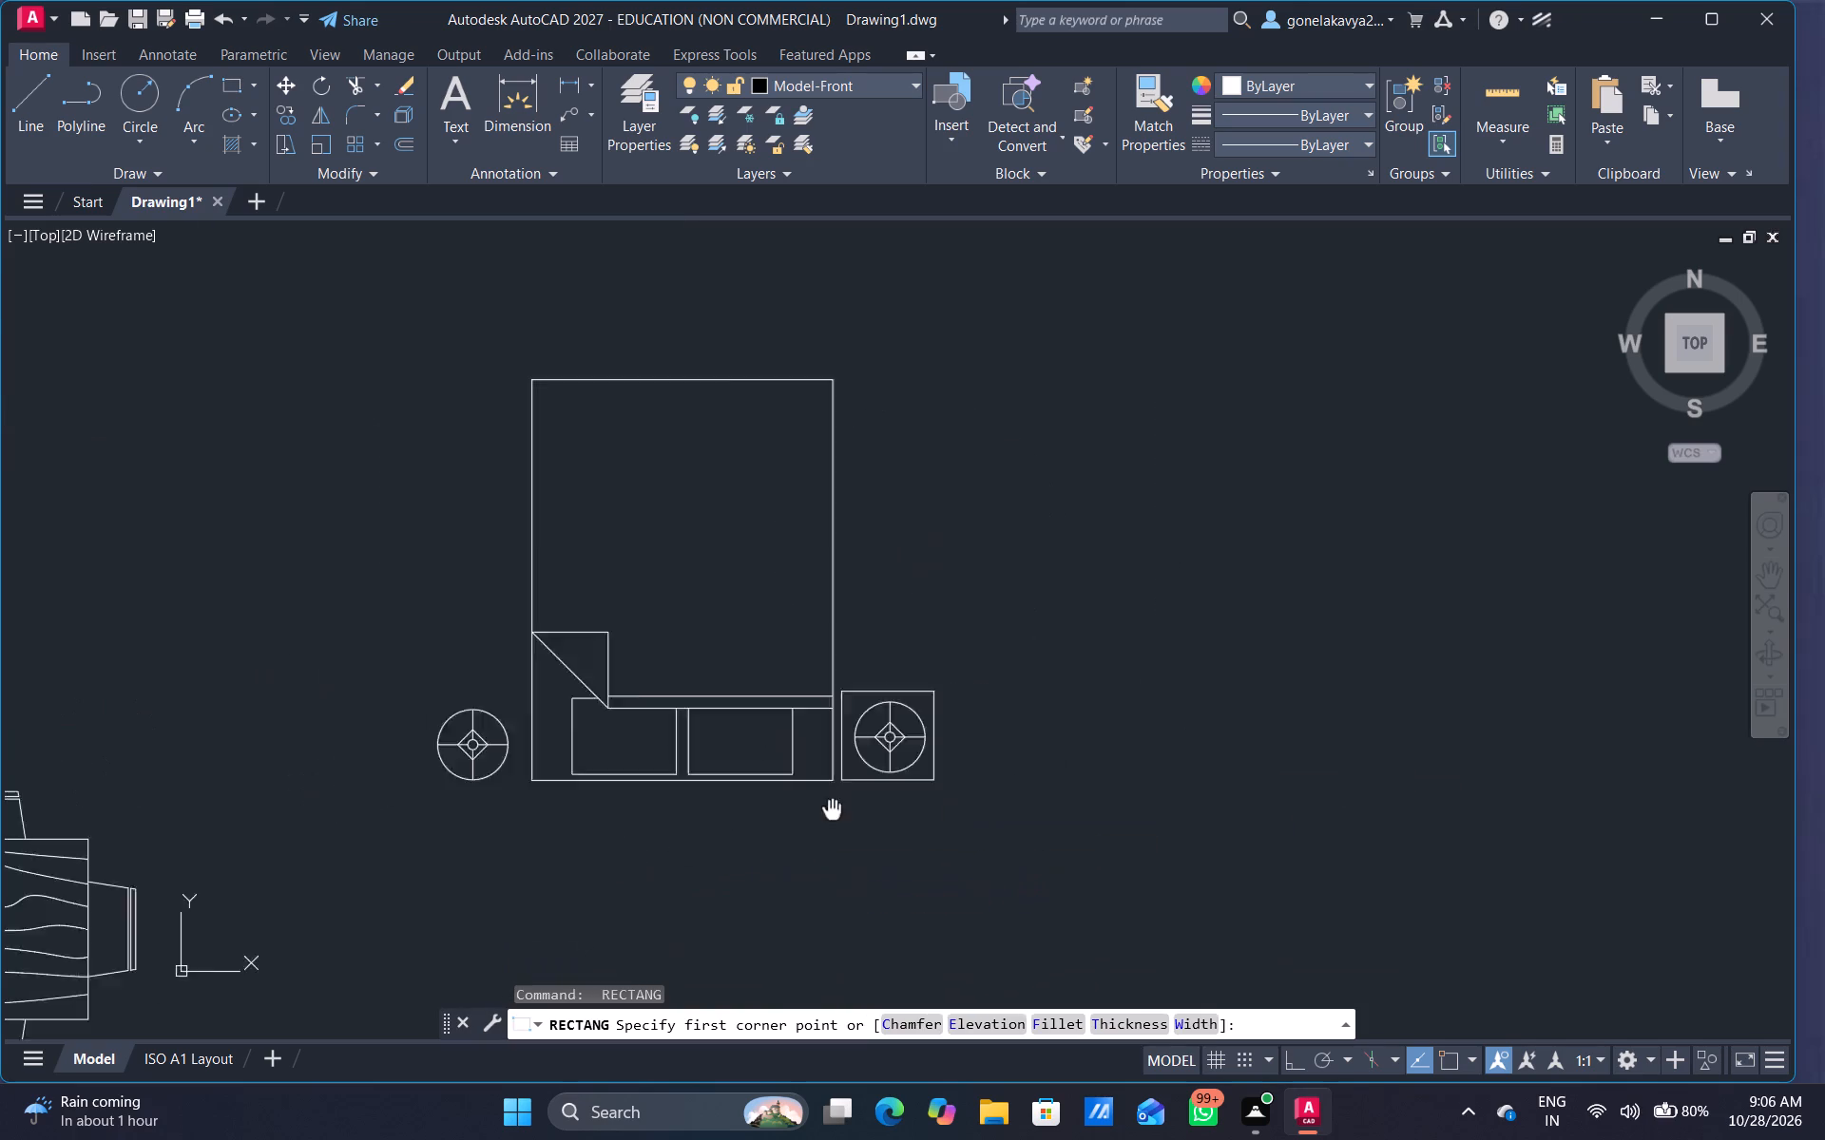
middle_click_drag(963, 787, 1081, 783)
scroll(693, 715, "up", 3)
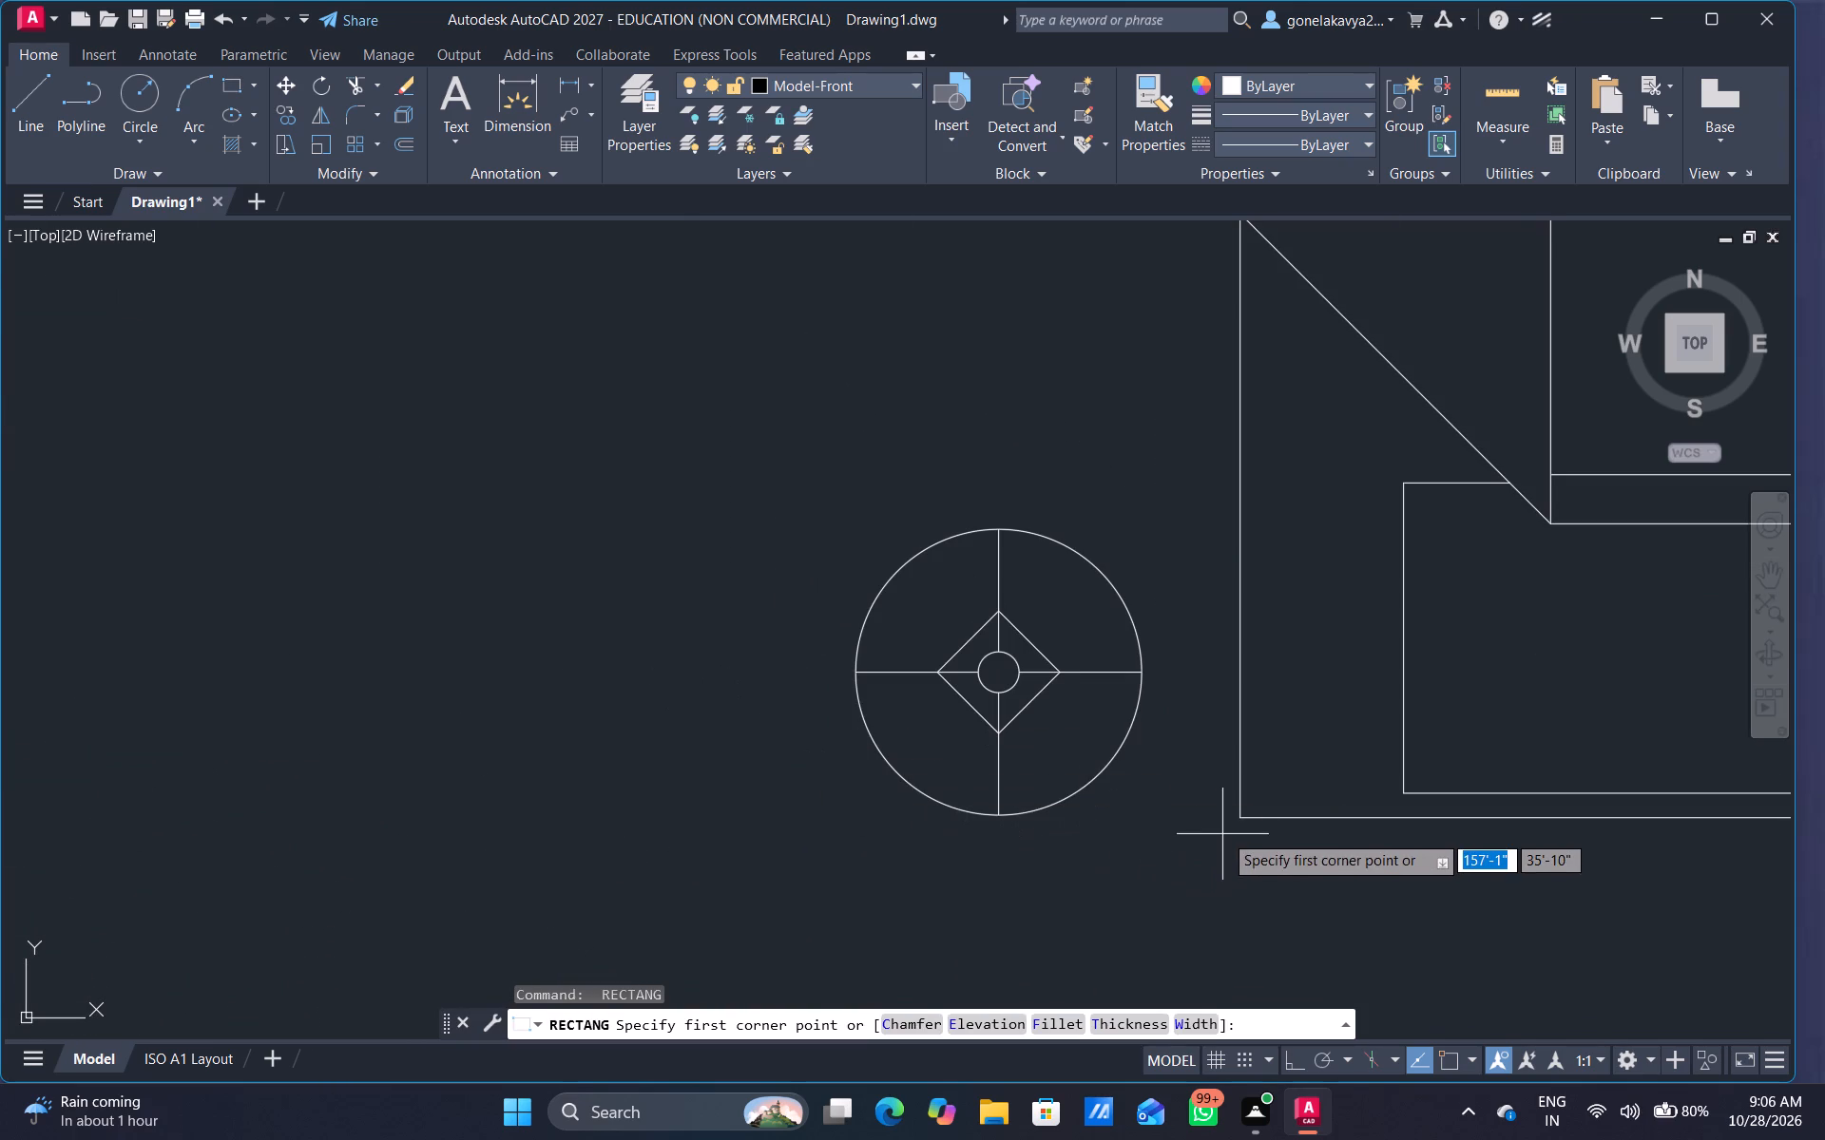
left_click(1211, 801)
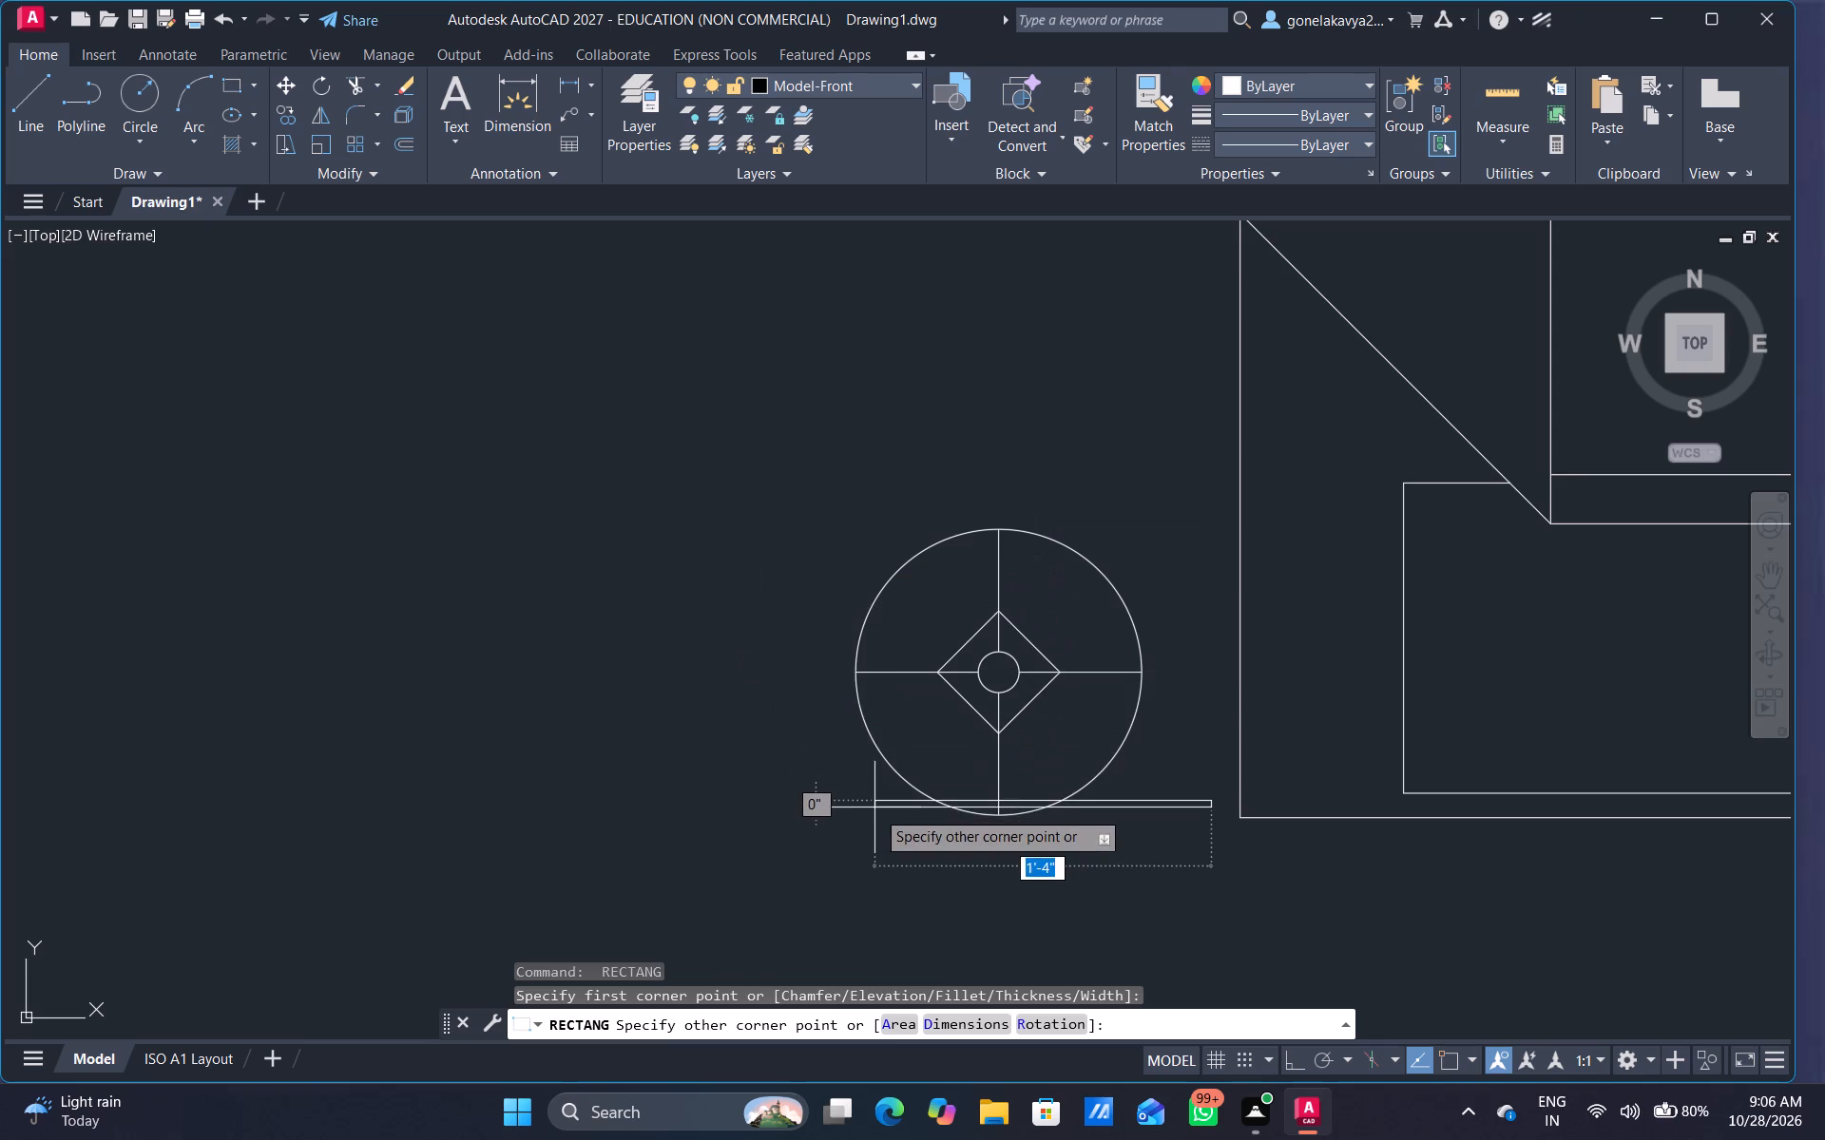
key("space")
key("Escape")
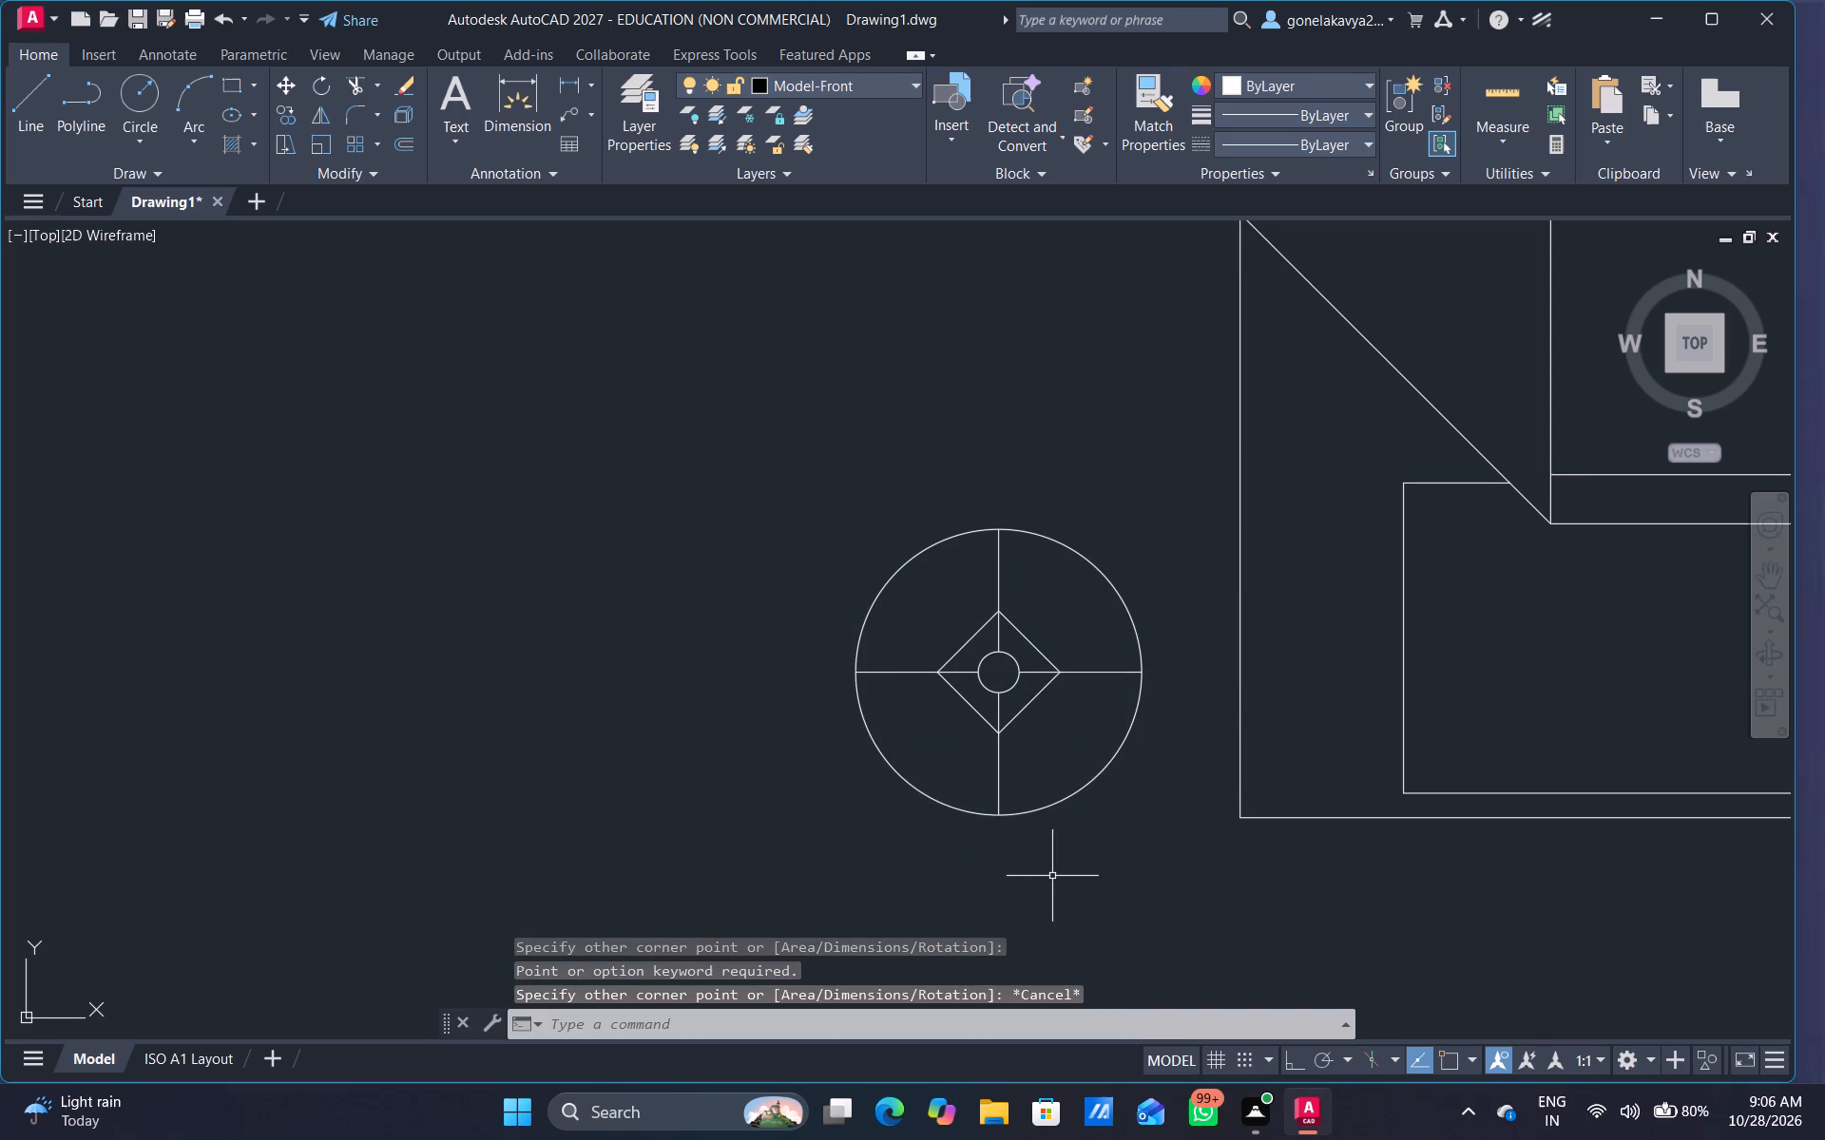
Draw a rectangular side table around the lamp to the left of the rotated bed.
type("rec")
key("space")
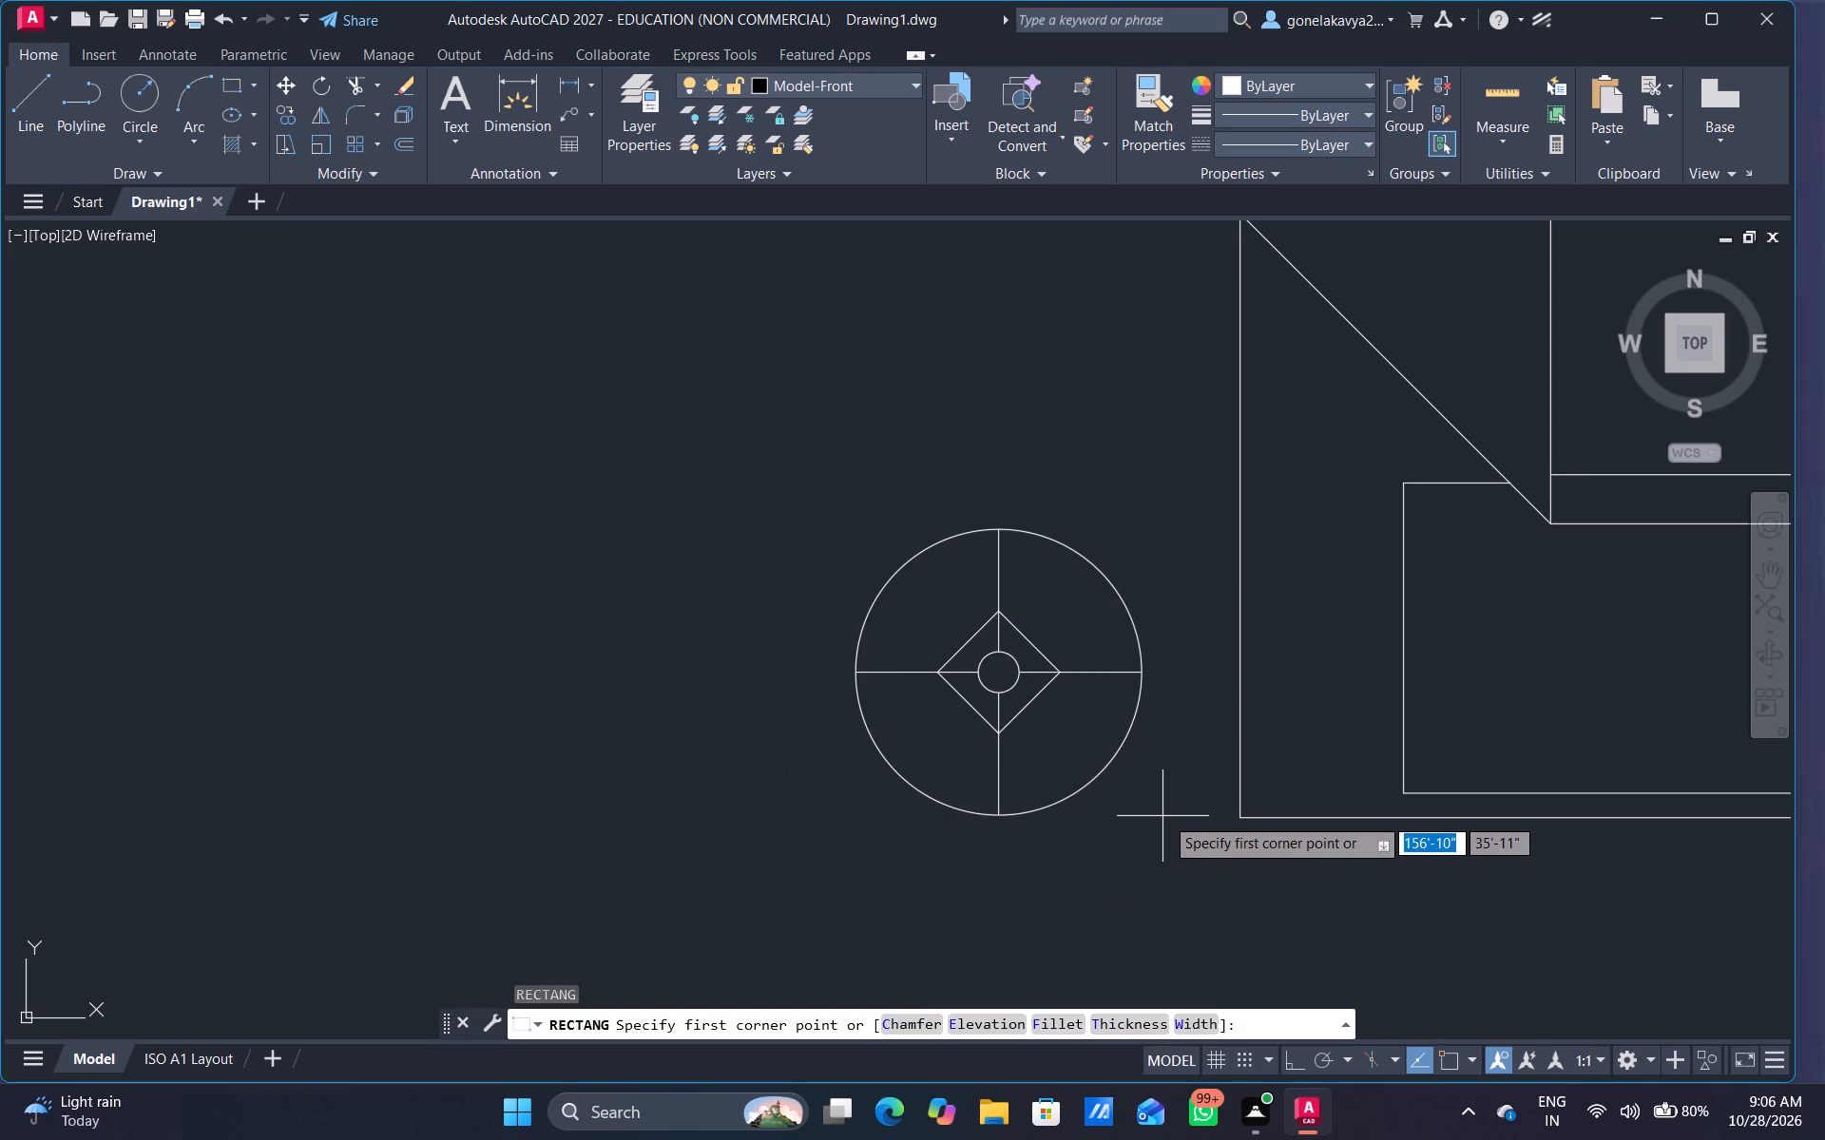
left_click(1193, 826)
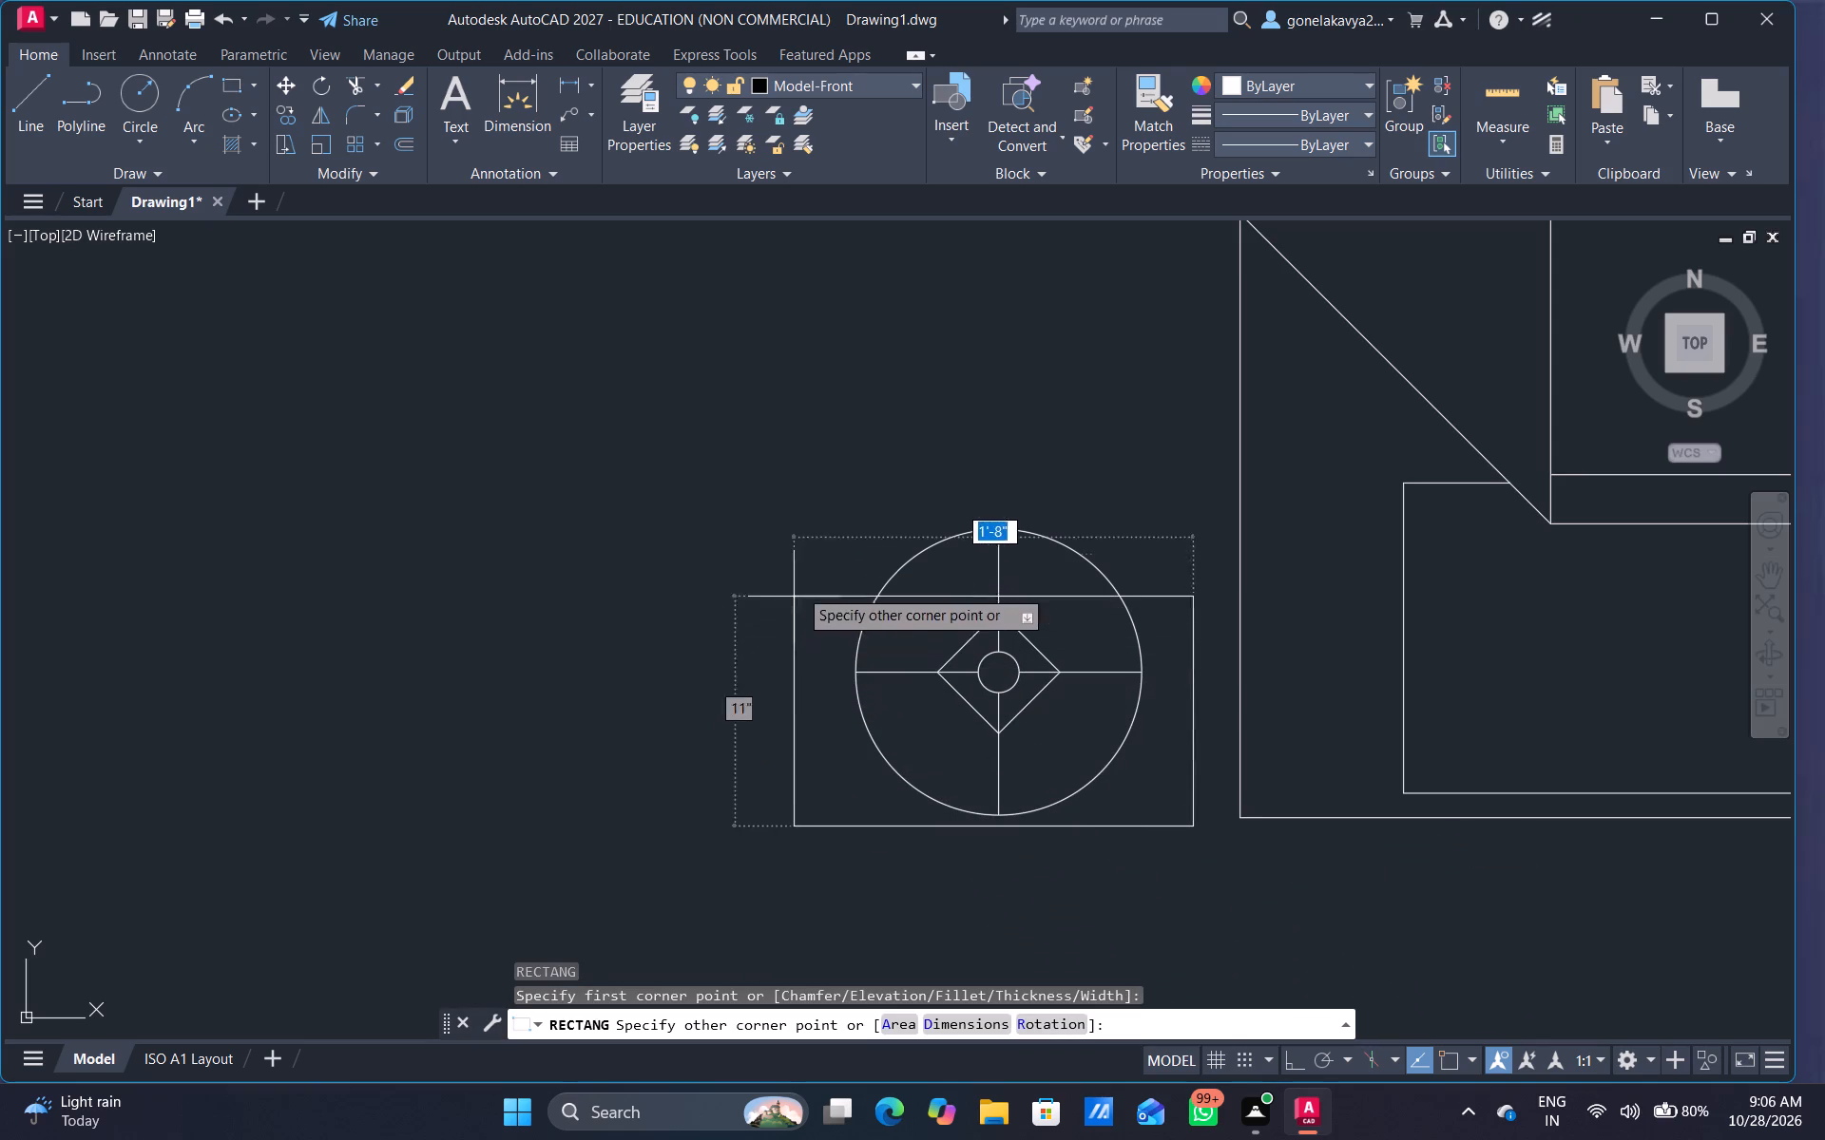
left_click(812, 495)
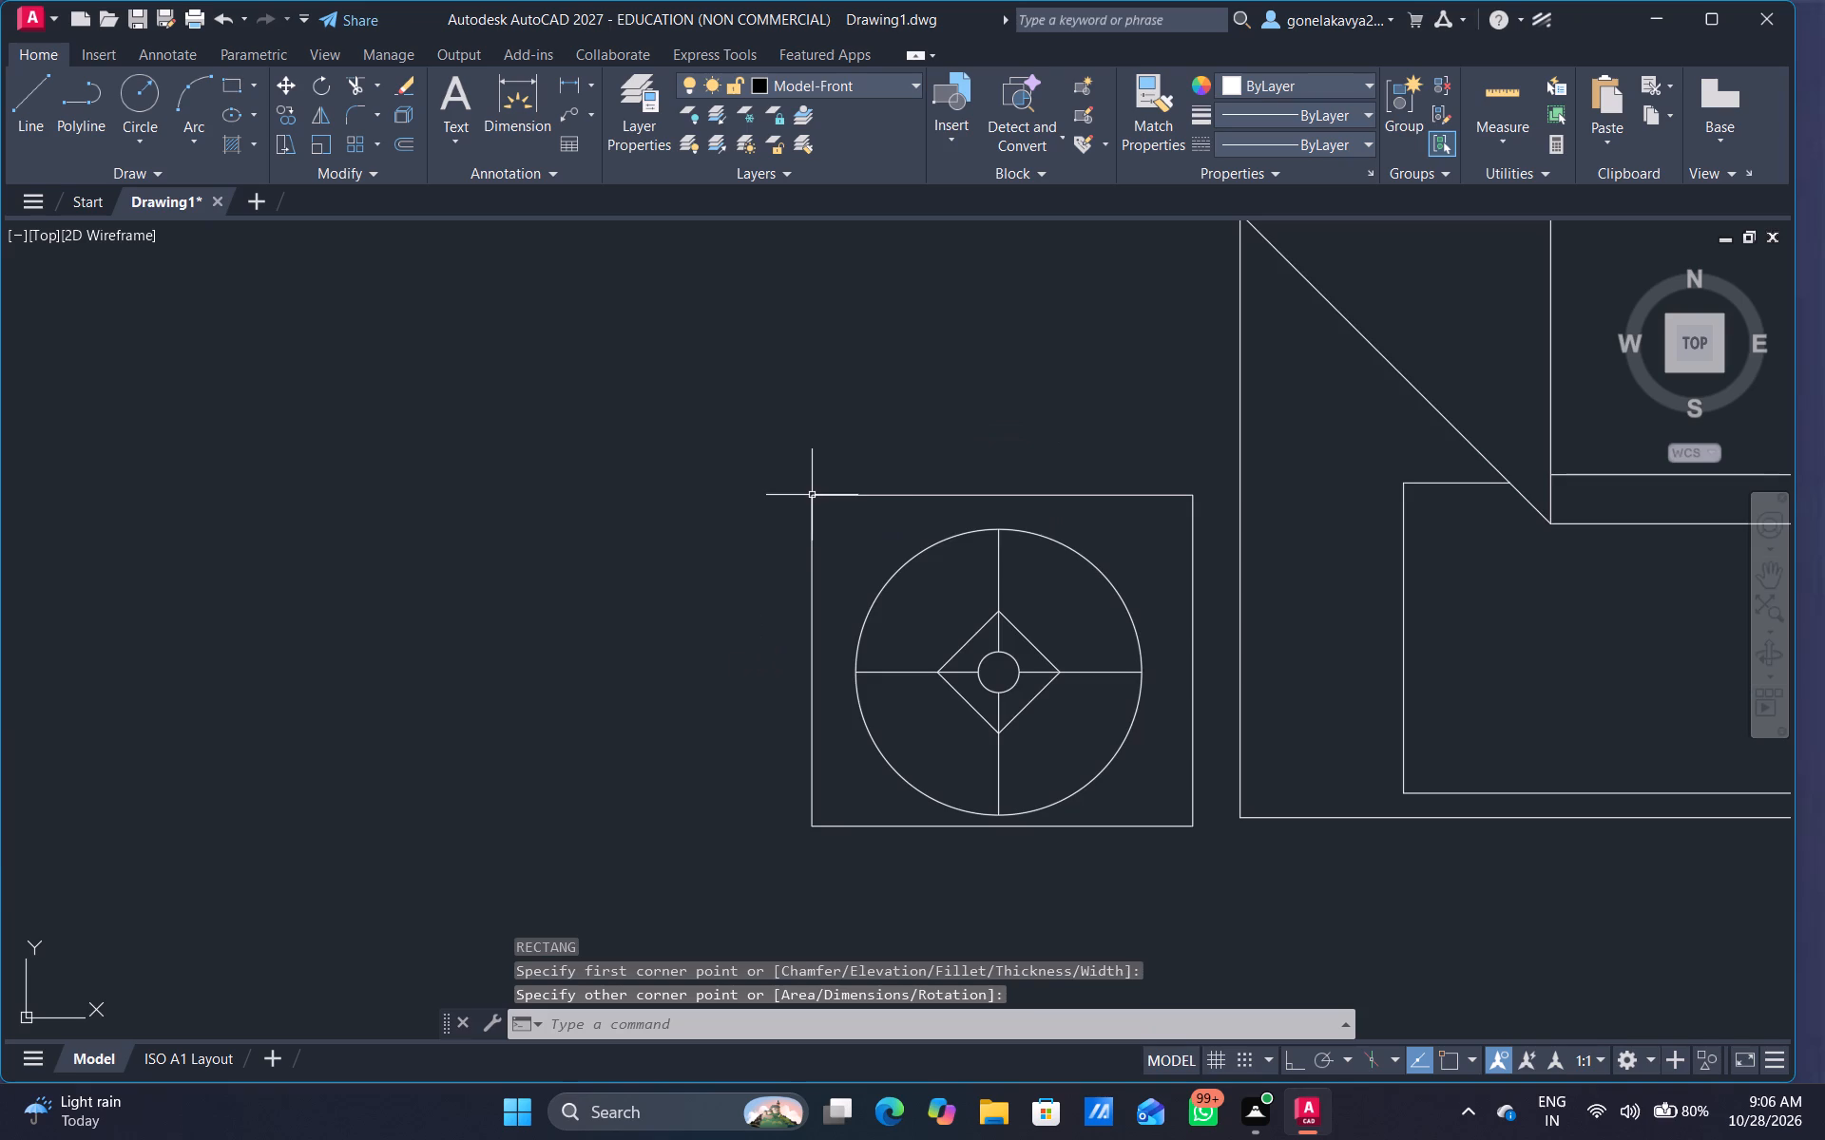
Draw a rectangular side table about 1'-6" by 1'-6" around the lamp below the original bed.
scroll(870, 501, "down", 2)
middle_click_drag(879, 442, 969, 1003)
key("space")
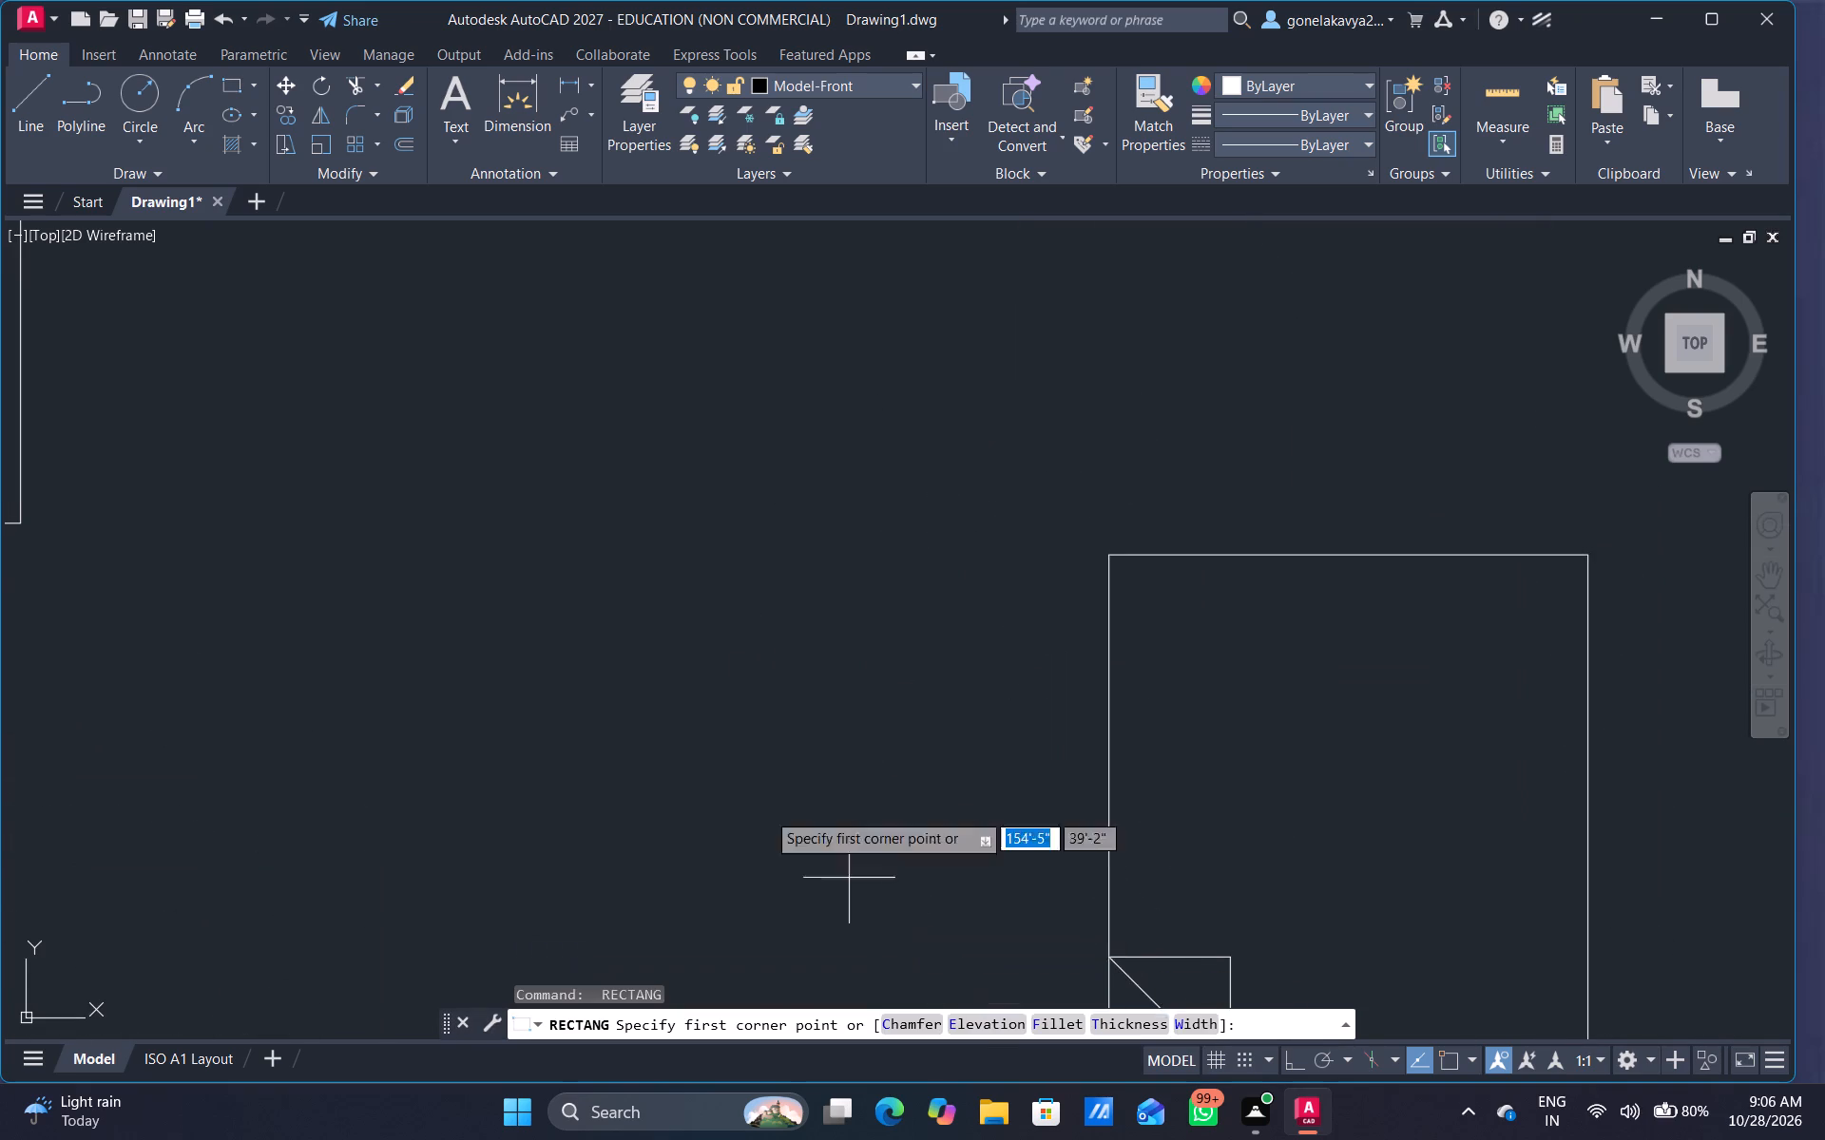
scroll(562, 665, "down", 4)
middle_click_drag(545, 680, 1273, 653)
scroll(1116, 650, "up", 5)
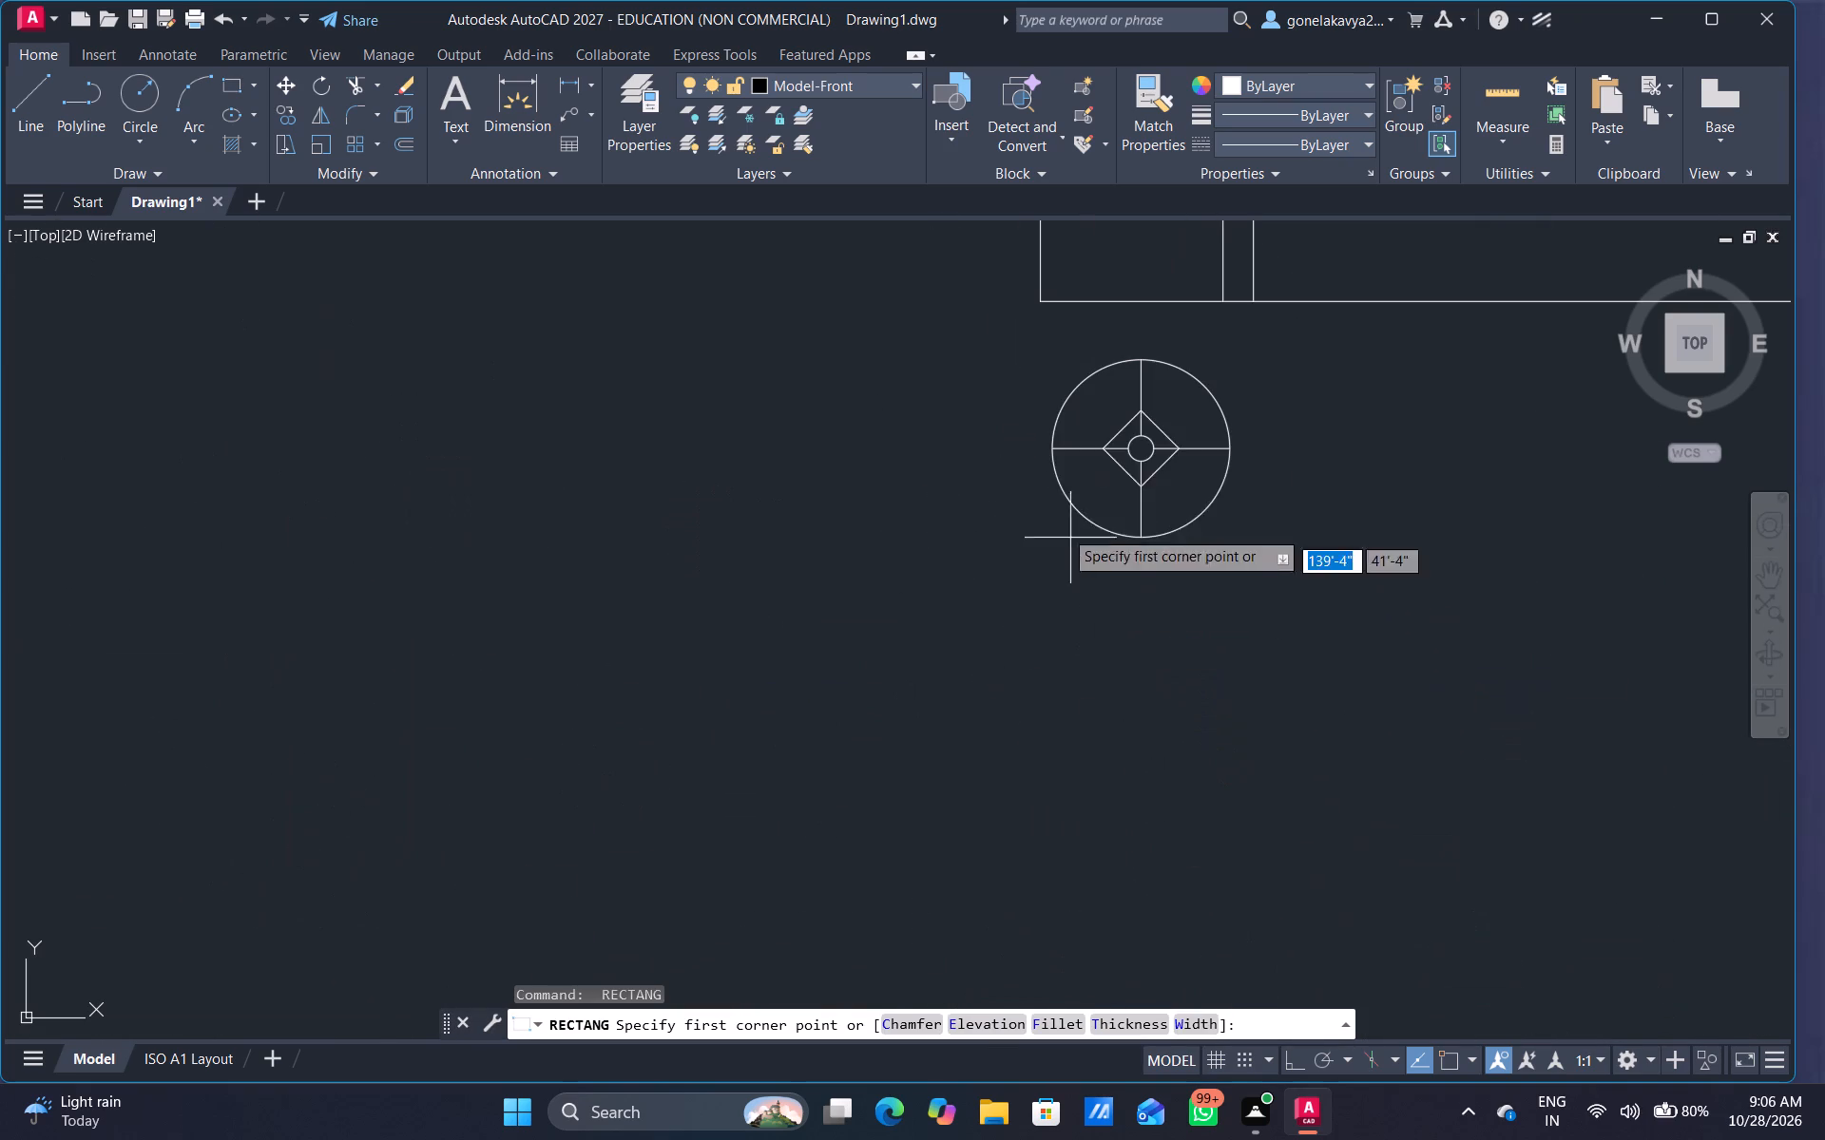
left_click(1035, 330)
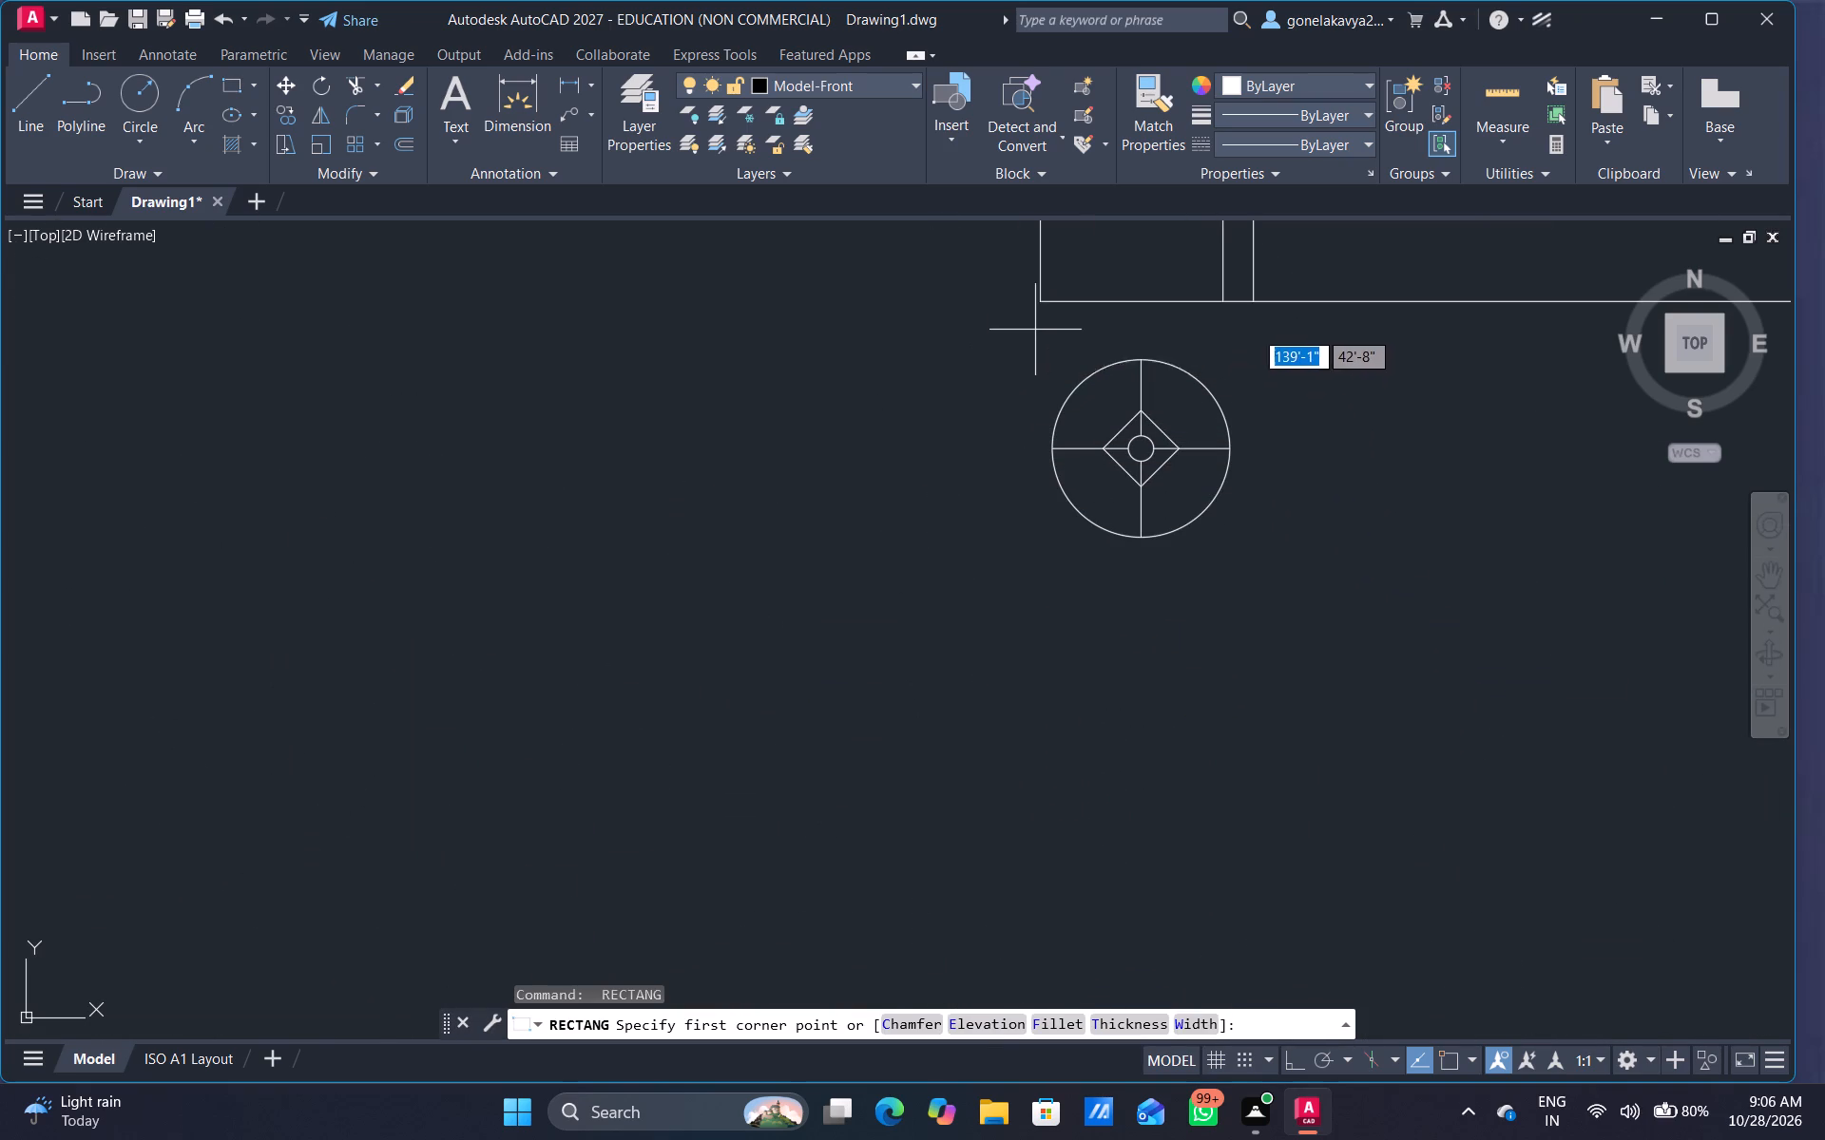
left_click(1253, 560)
Draw a rectangular side table about 1'-4" wide by 1'-6" high around the lamp above the original bed.
scroll(1214, 518, "down", 1)
middle_click_drag(1214, 518, 1230, 551)
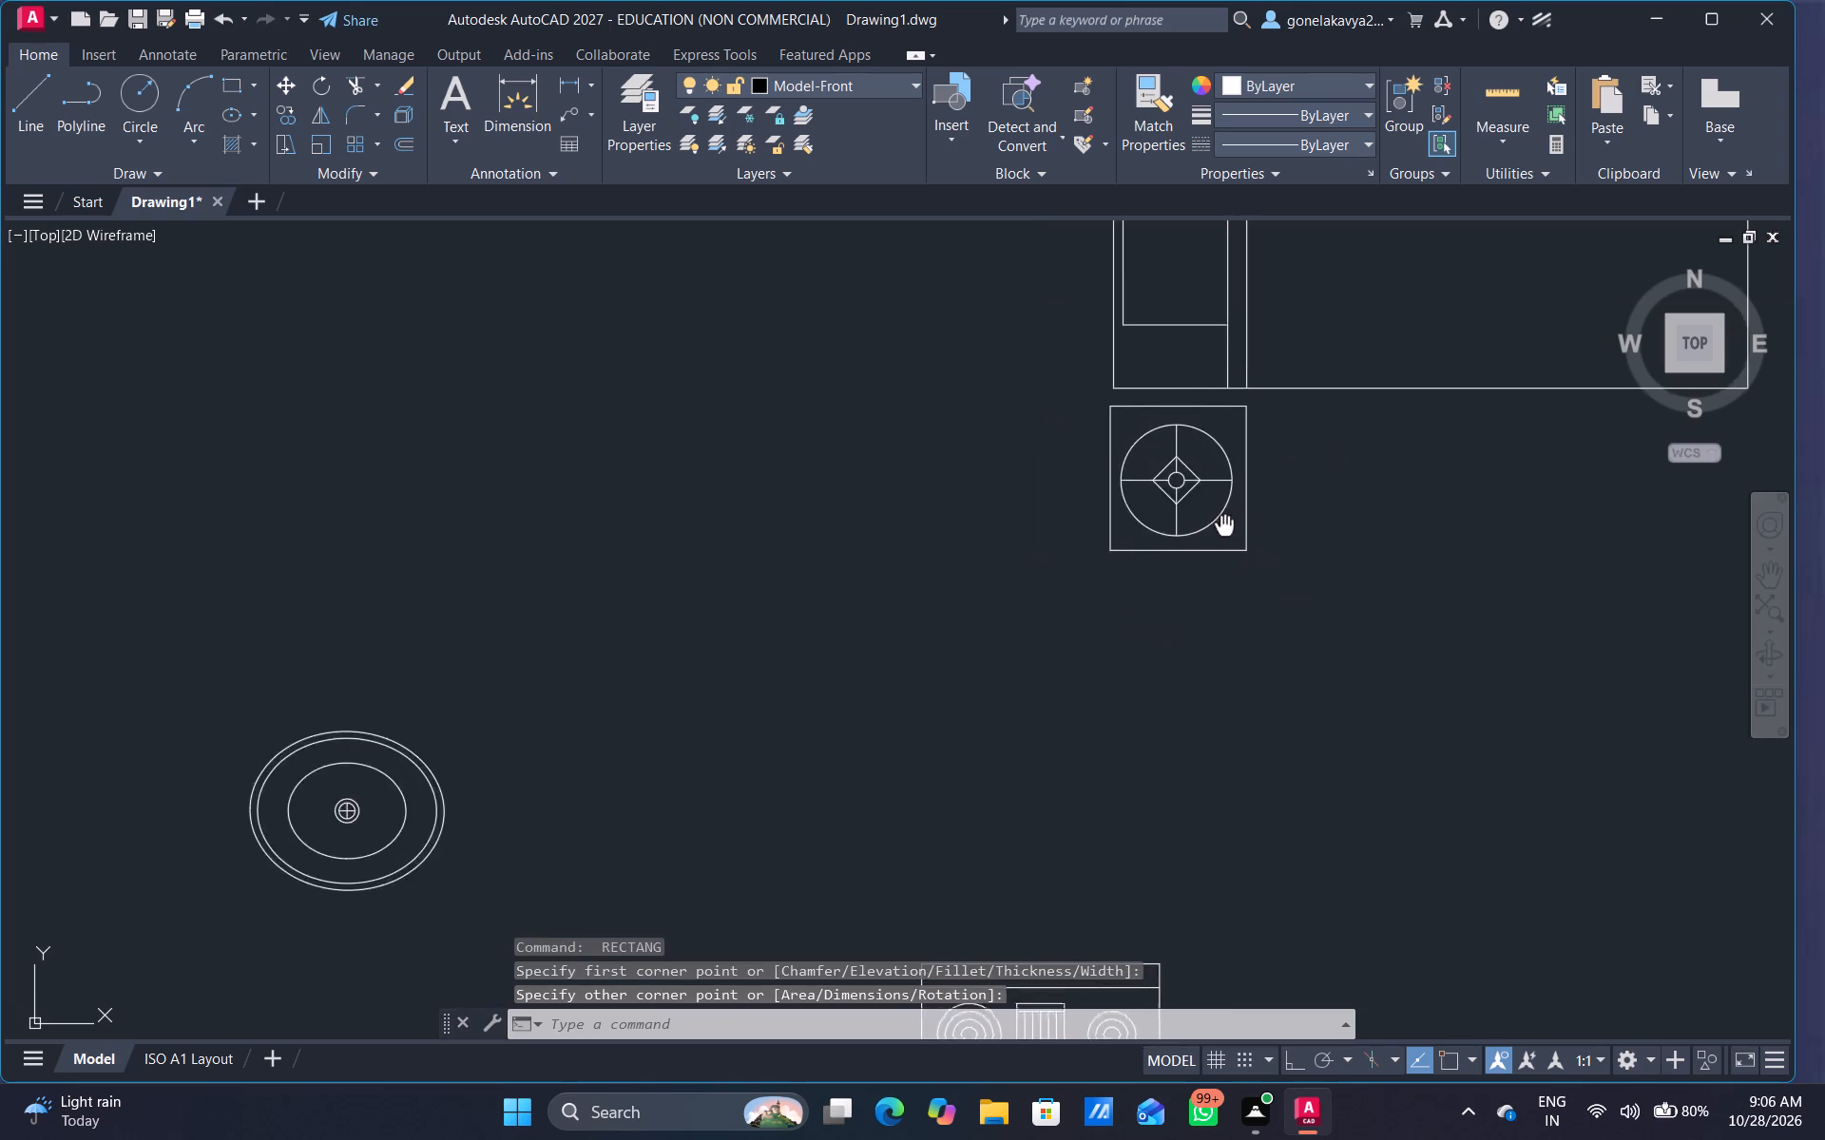
middle_click_drag(1230, 551, 1212, 1139)
key("space")
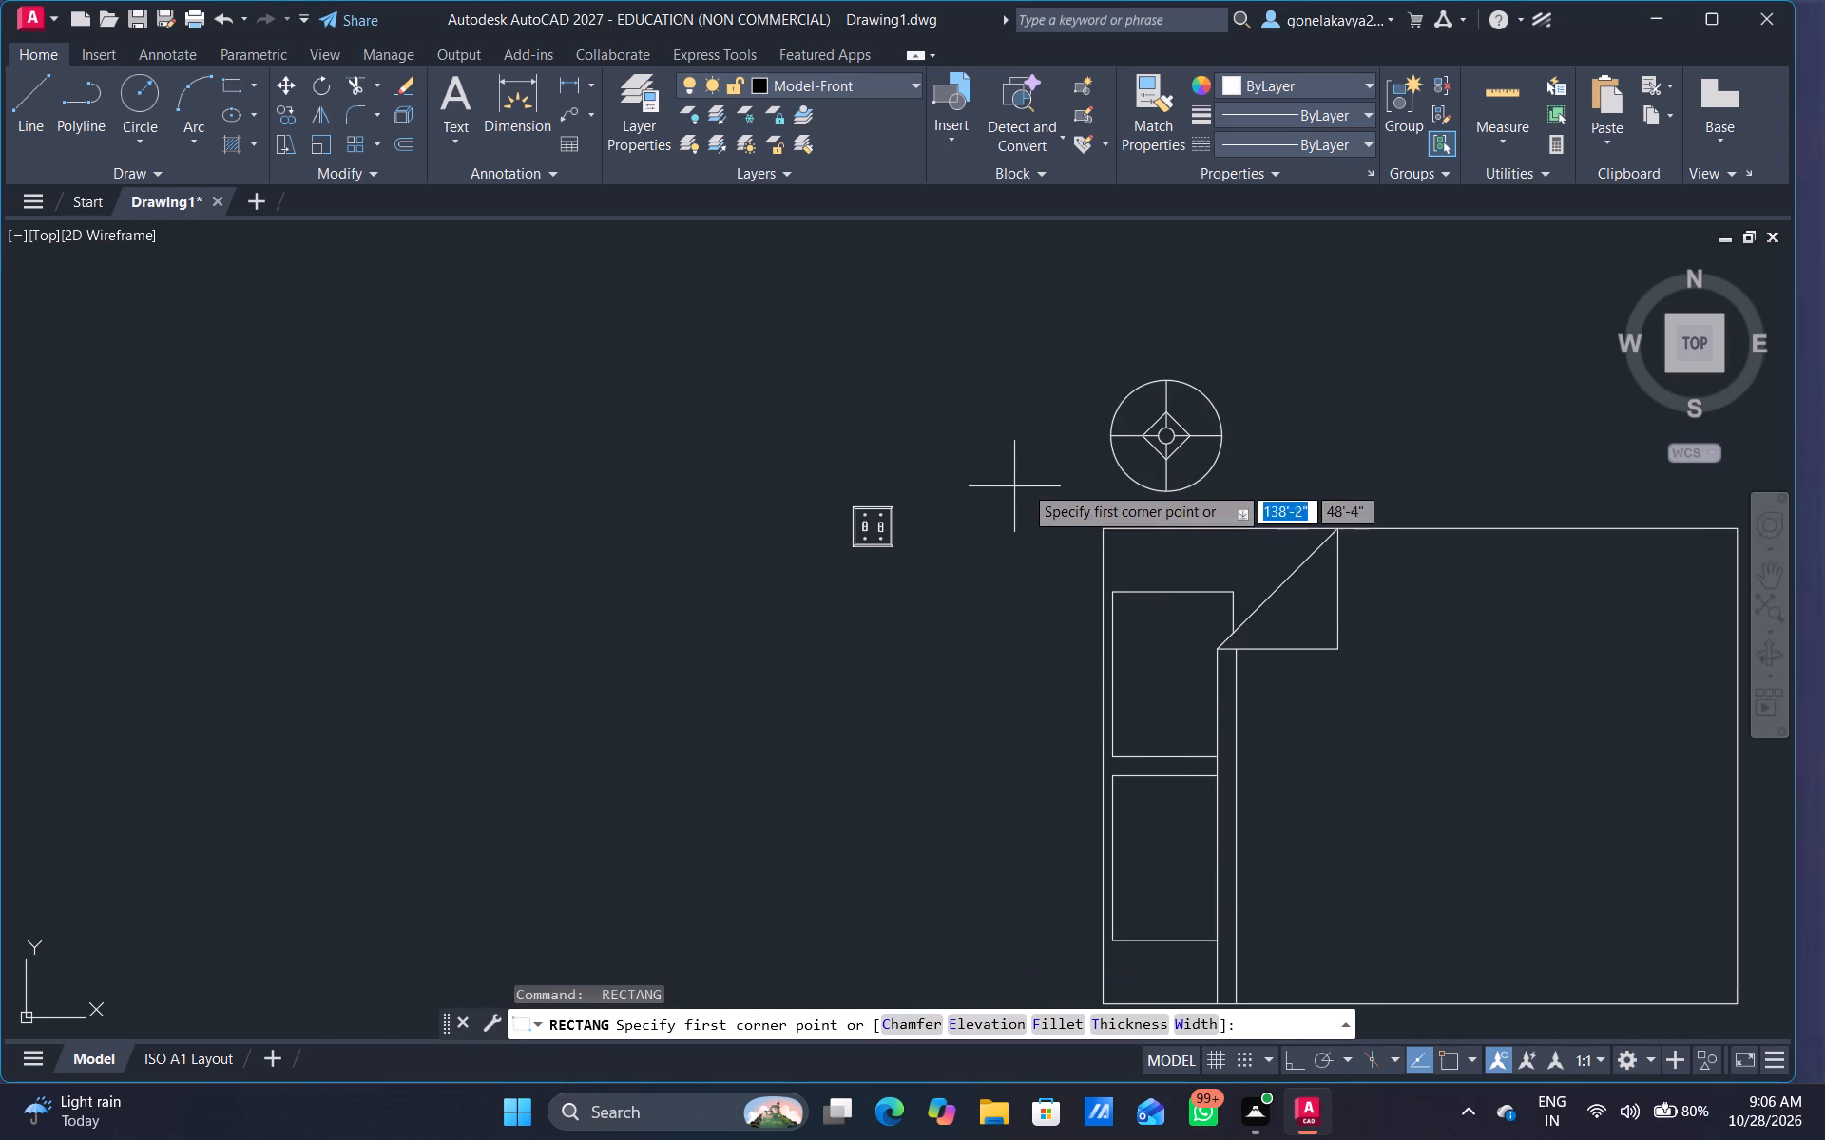
scroll(1051, 466, "up", 1)
middle_click_drag(1105, 354, 875, 537)
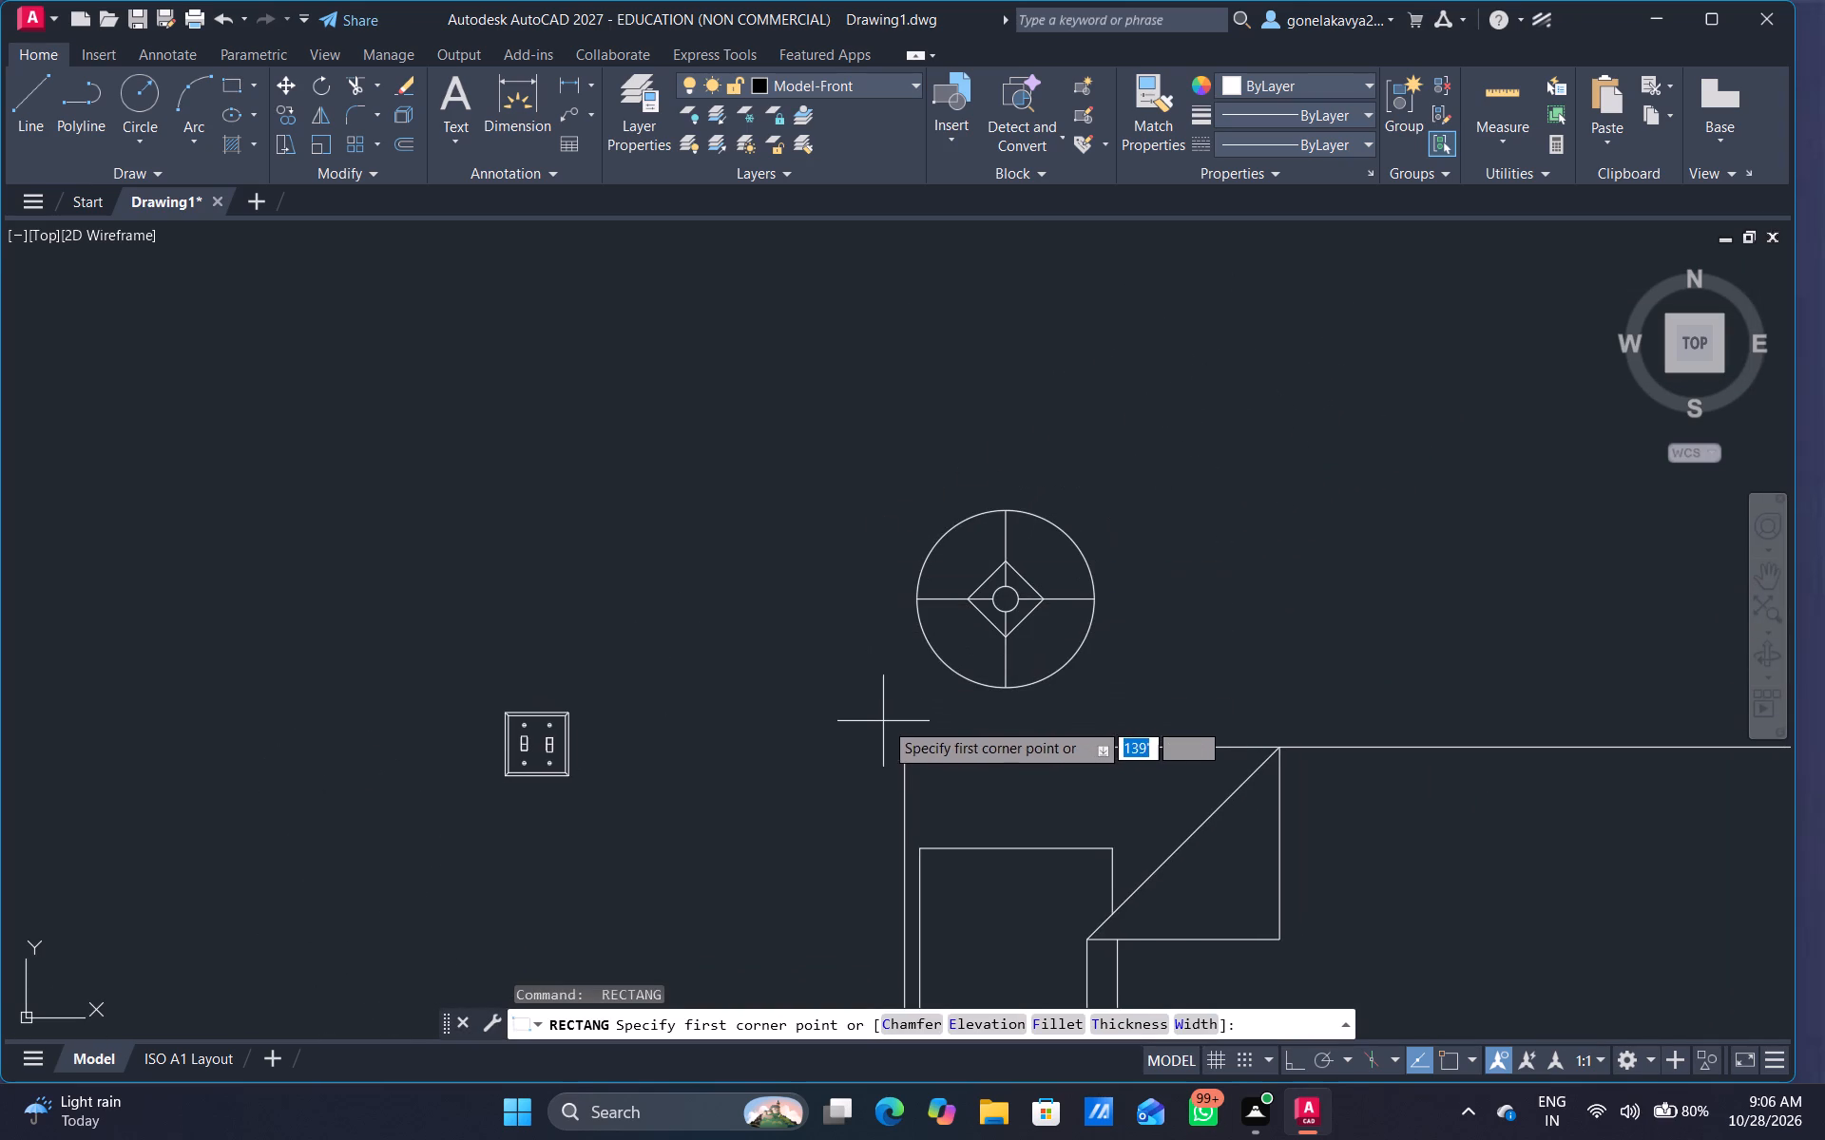
left_click(910, 730)
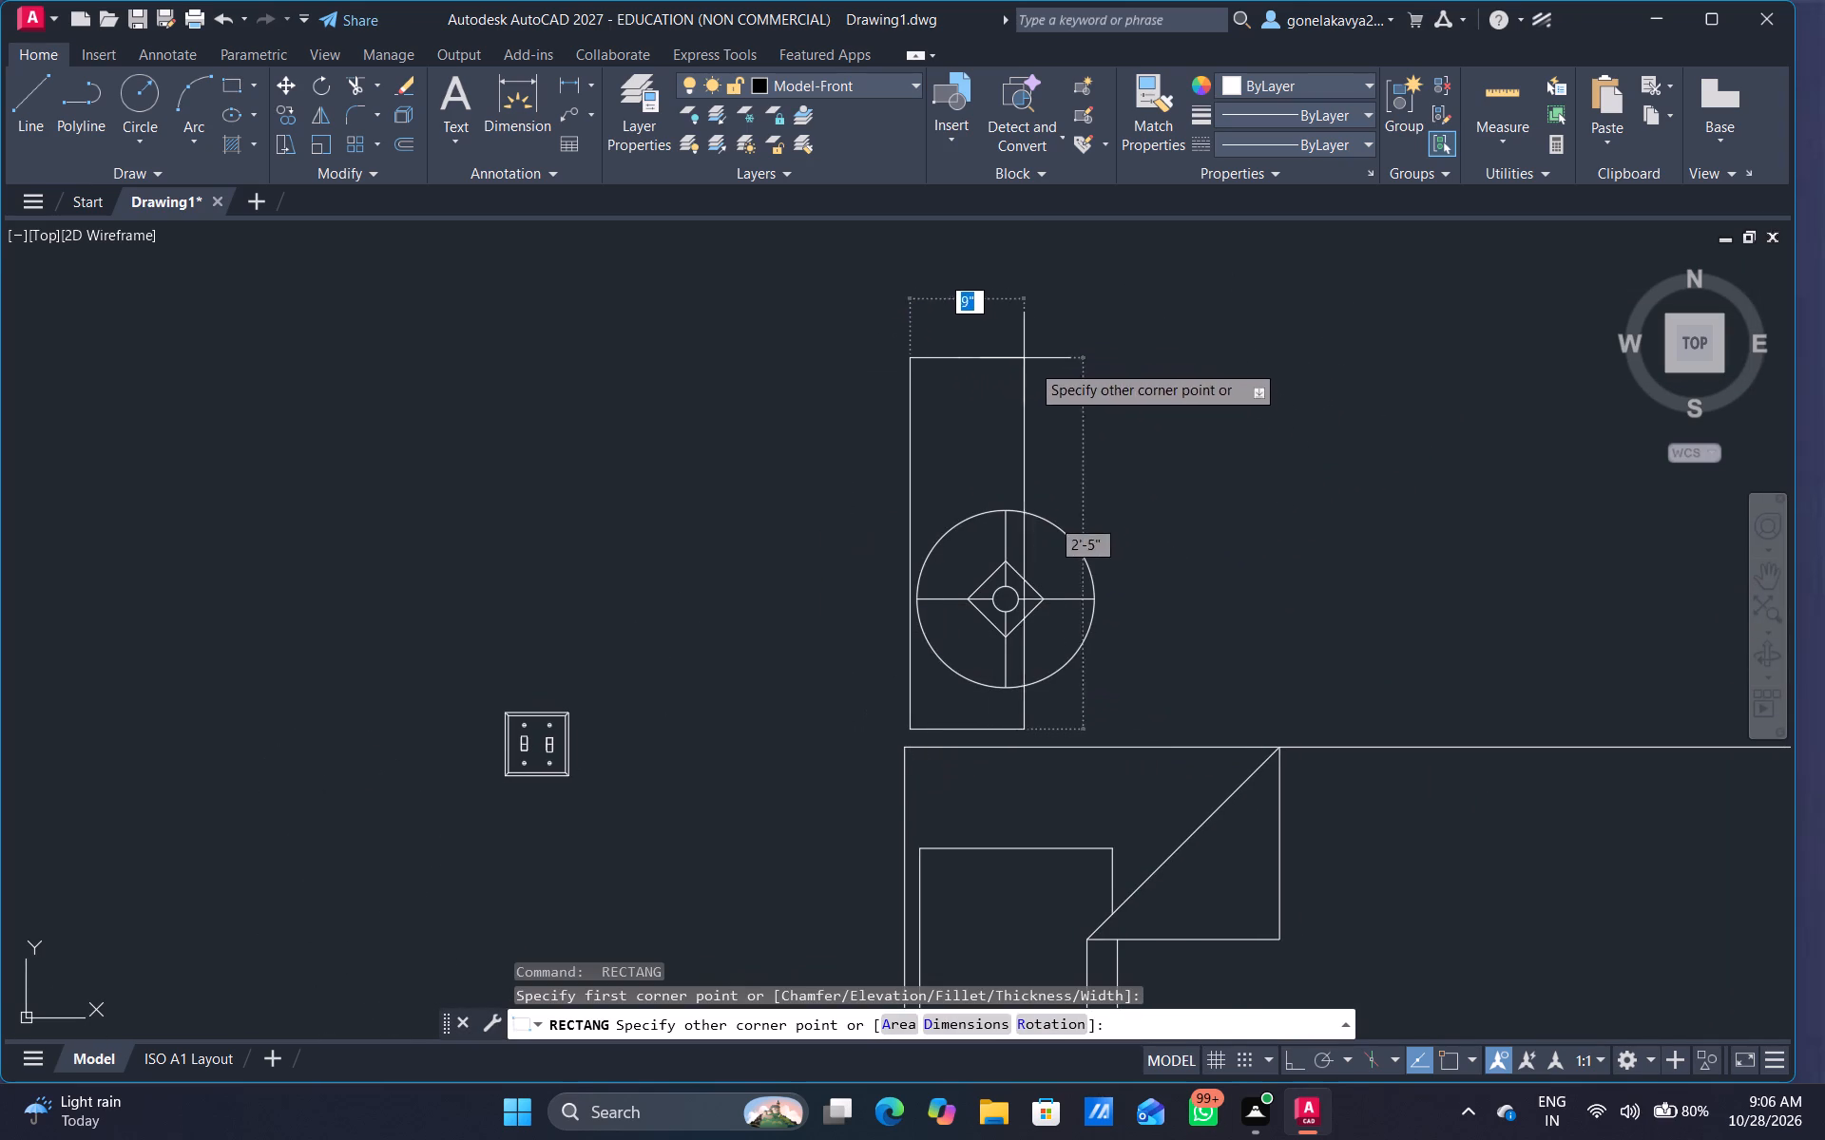
left_click(1106, 500)
key("Escape")
Copy the original bed with both lamp tables into the top-left room of the larger floor plan, against its left wall.
scroll(1221, 545, "down", 3)
scroll(1290, 677, "down", 1)
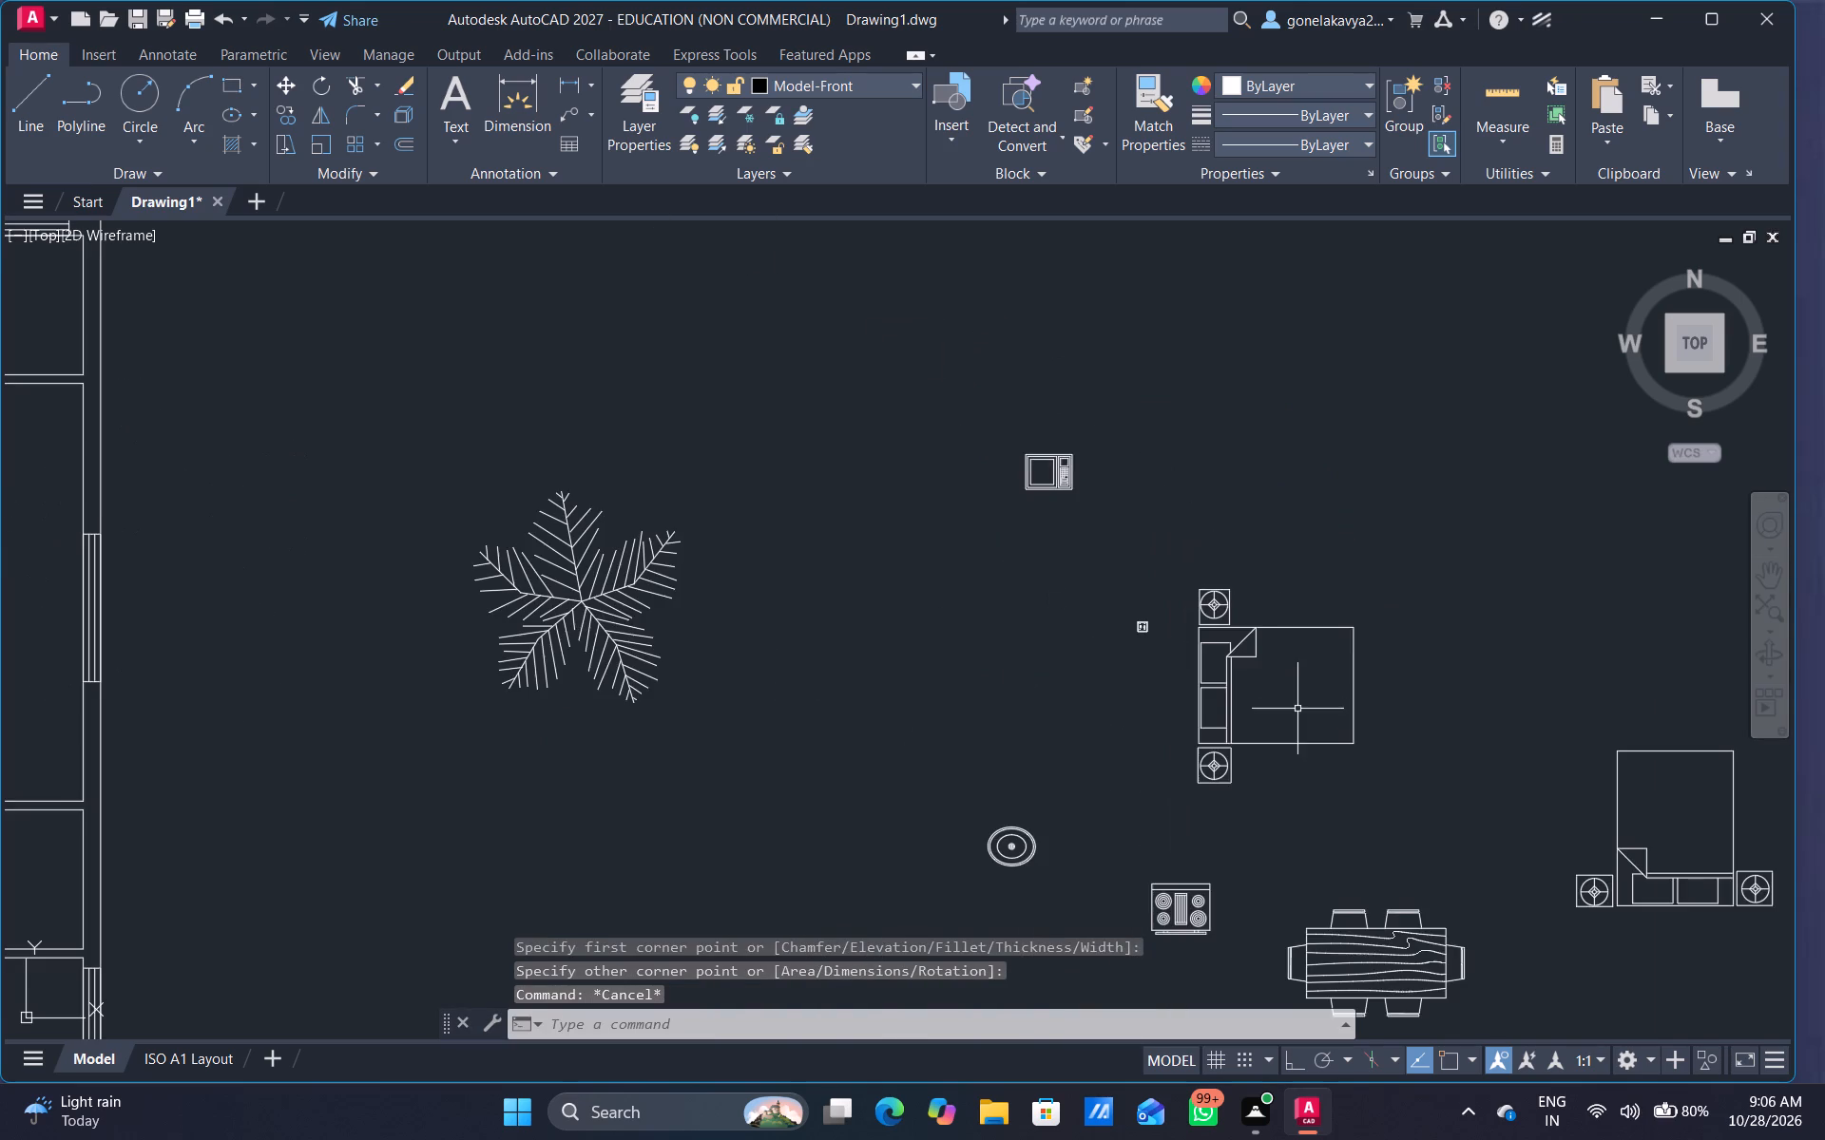
middle_click_drag(1298, 711, 959, 602)
left_click_drag(1029, 681, 816, 588)
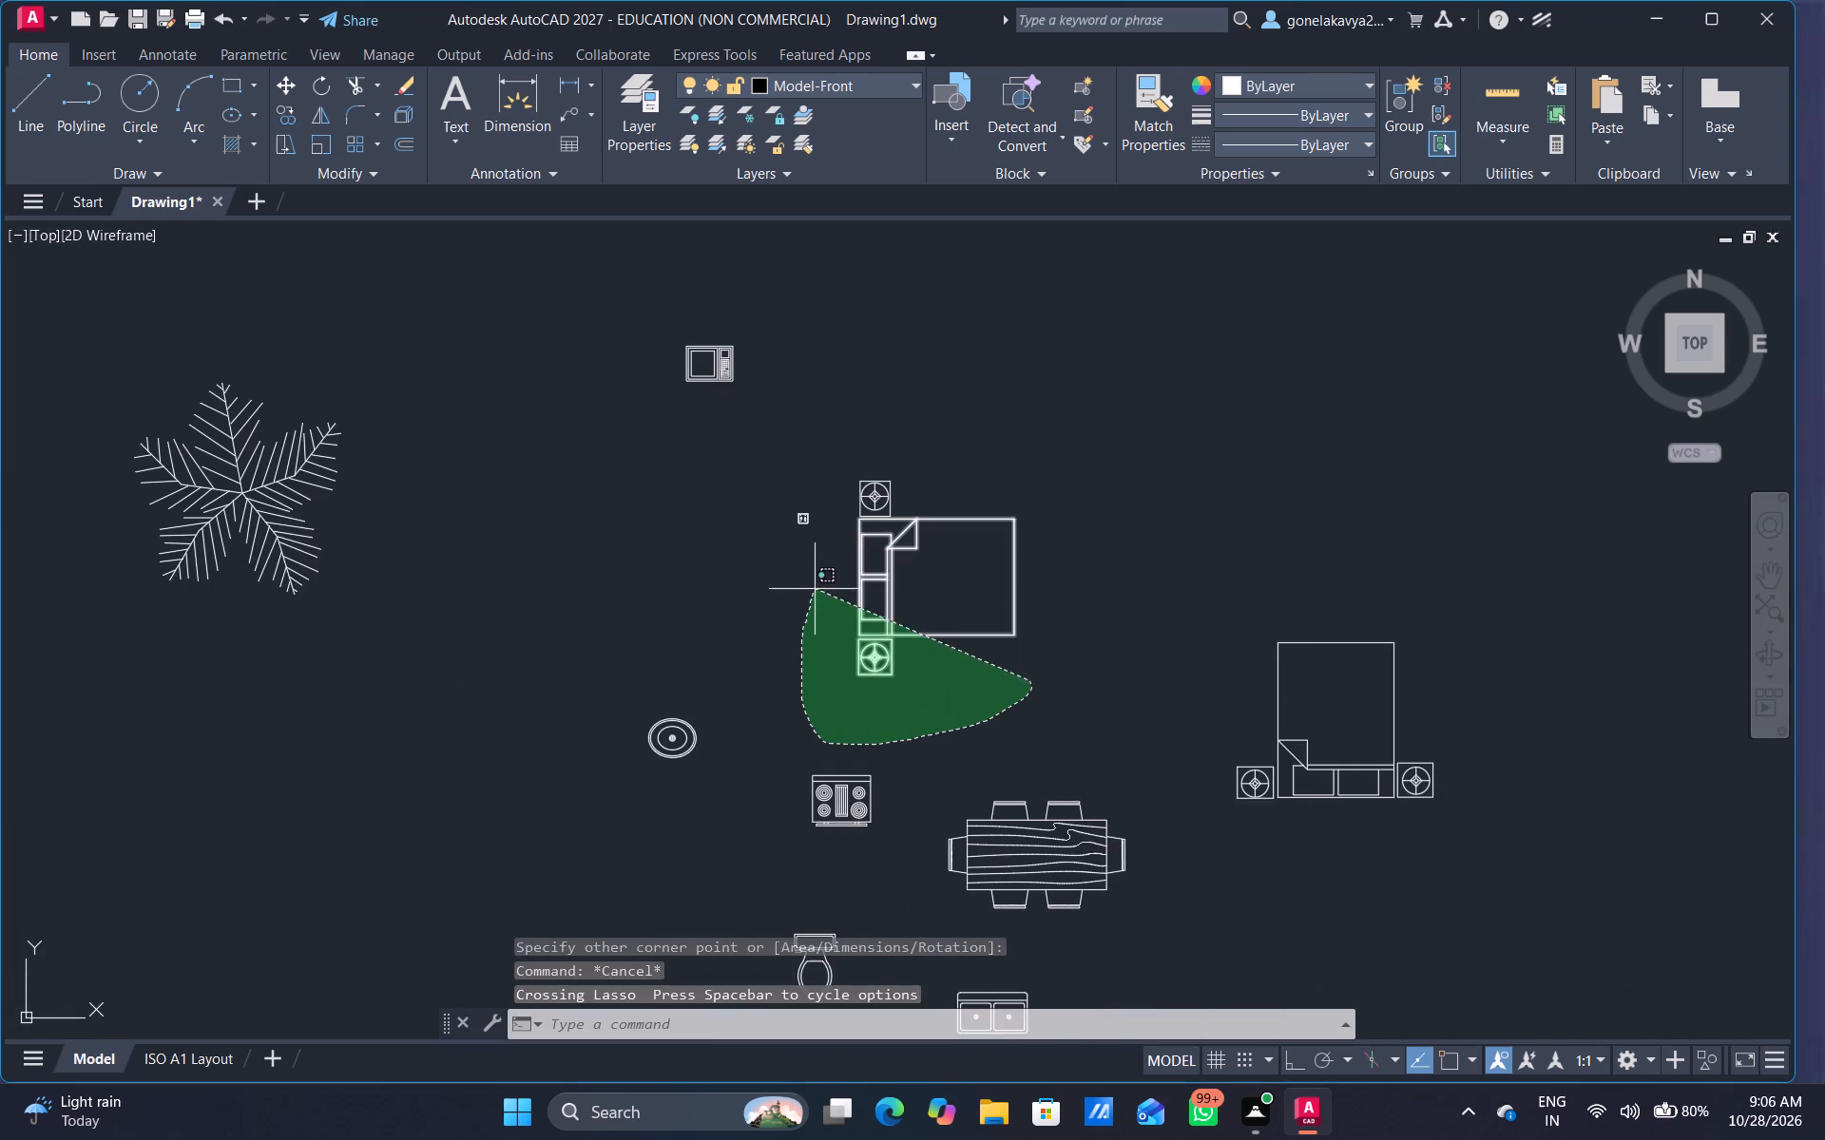
left_click_drag(816, 588, 1076, 565)
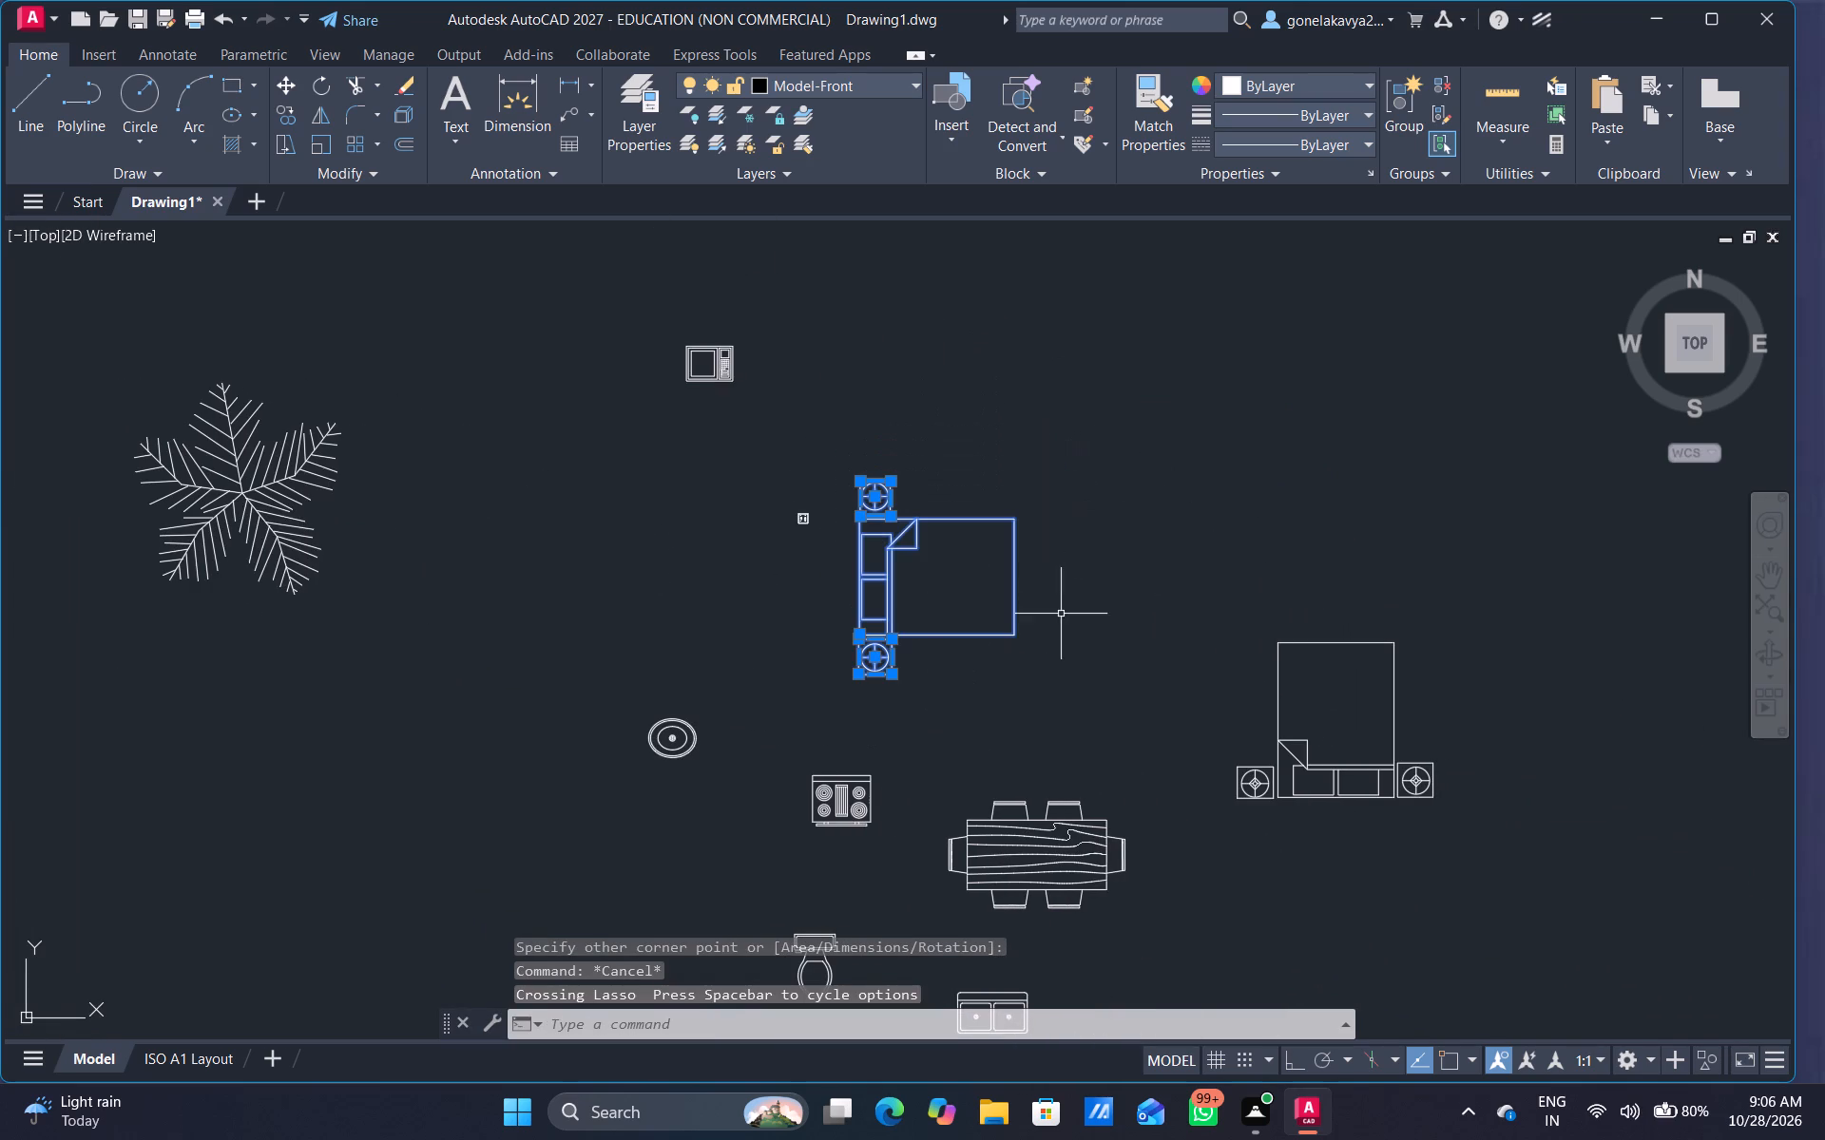
right_click_drag(1059, 616, 1051, 642)
left_click(1172, 288)
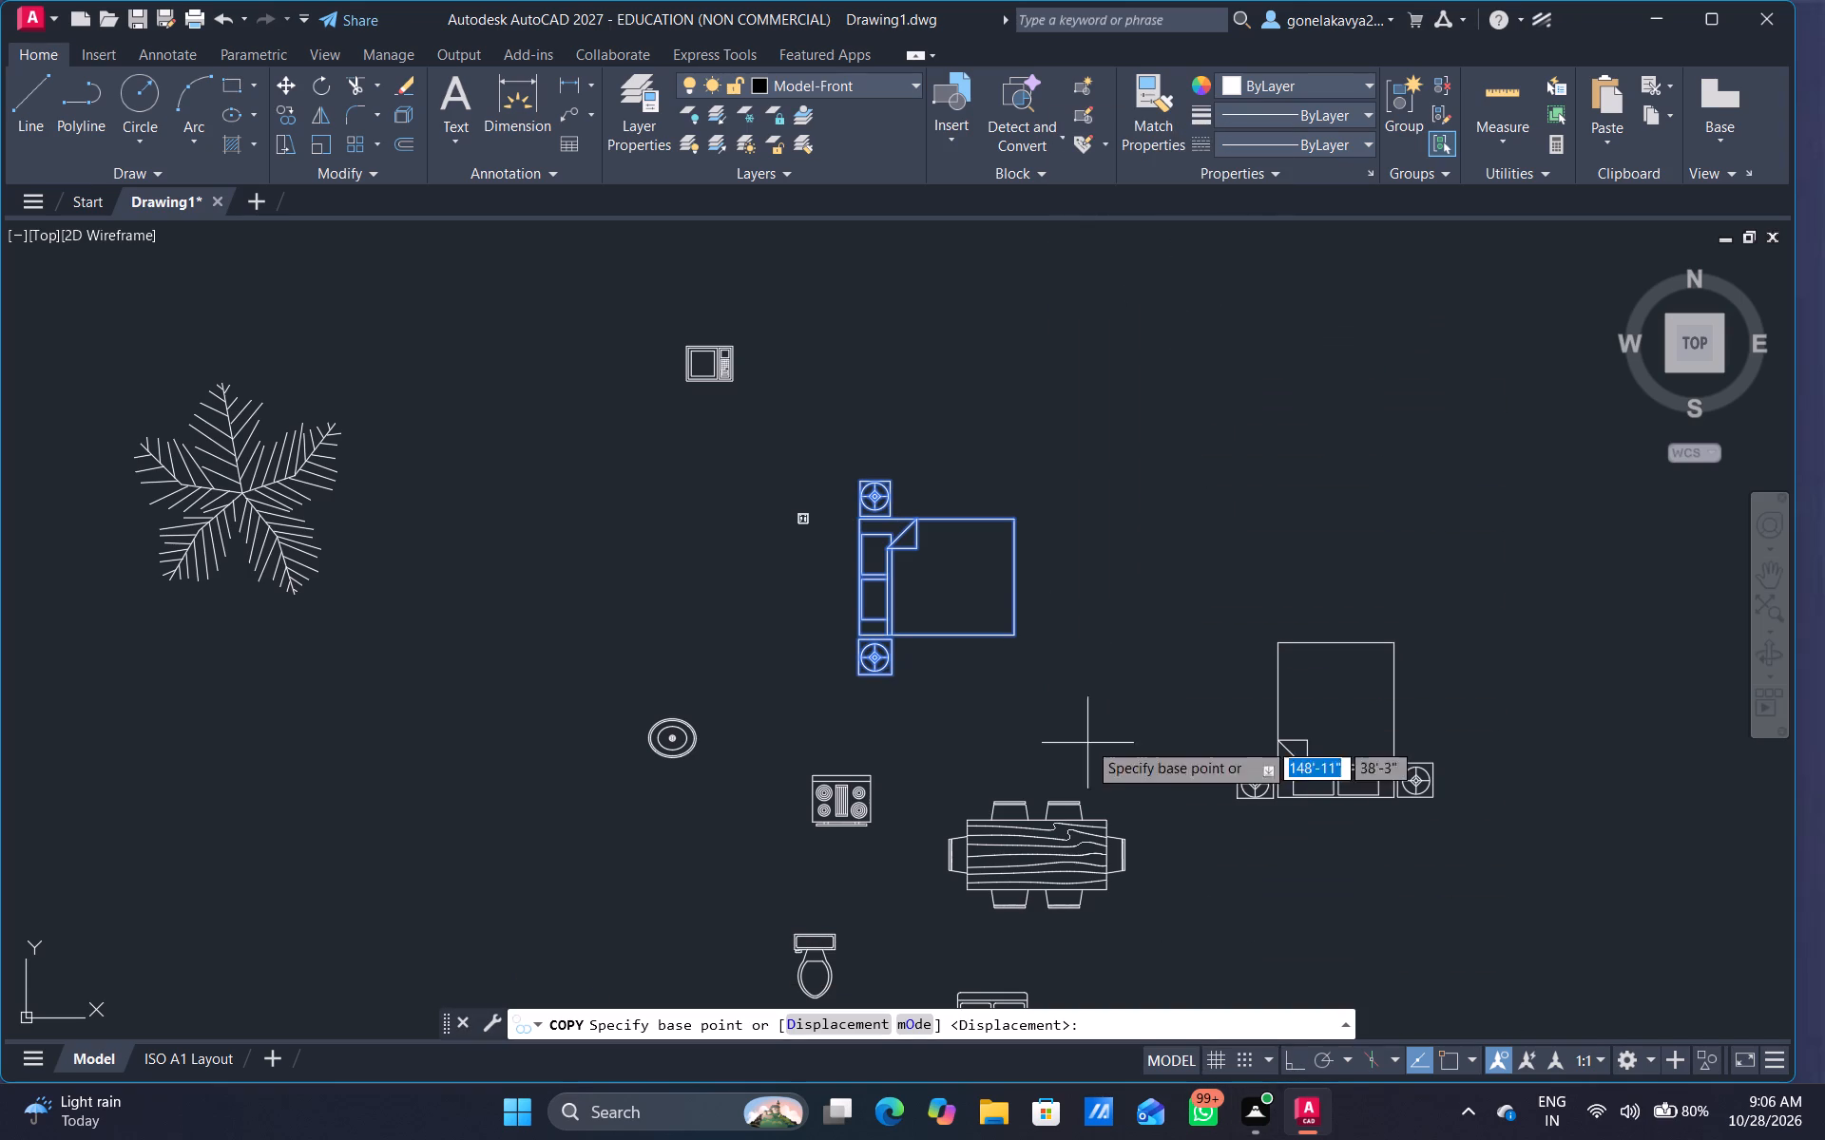
left_click(1016, 640)
scroll(606, 747, "down", 3)
middle_click_drag(501, 790, 866, 792)
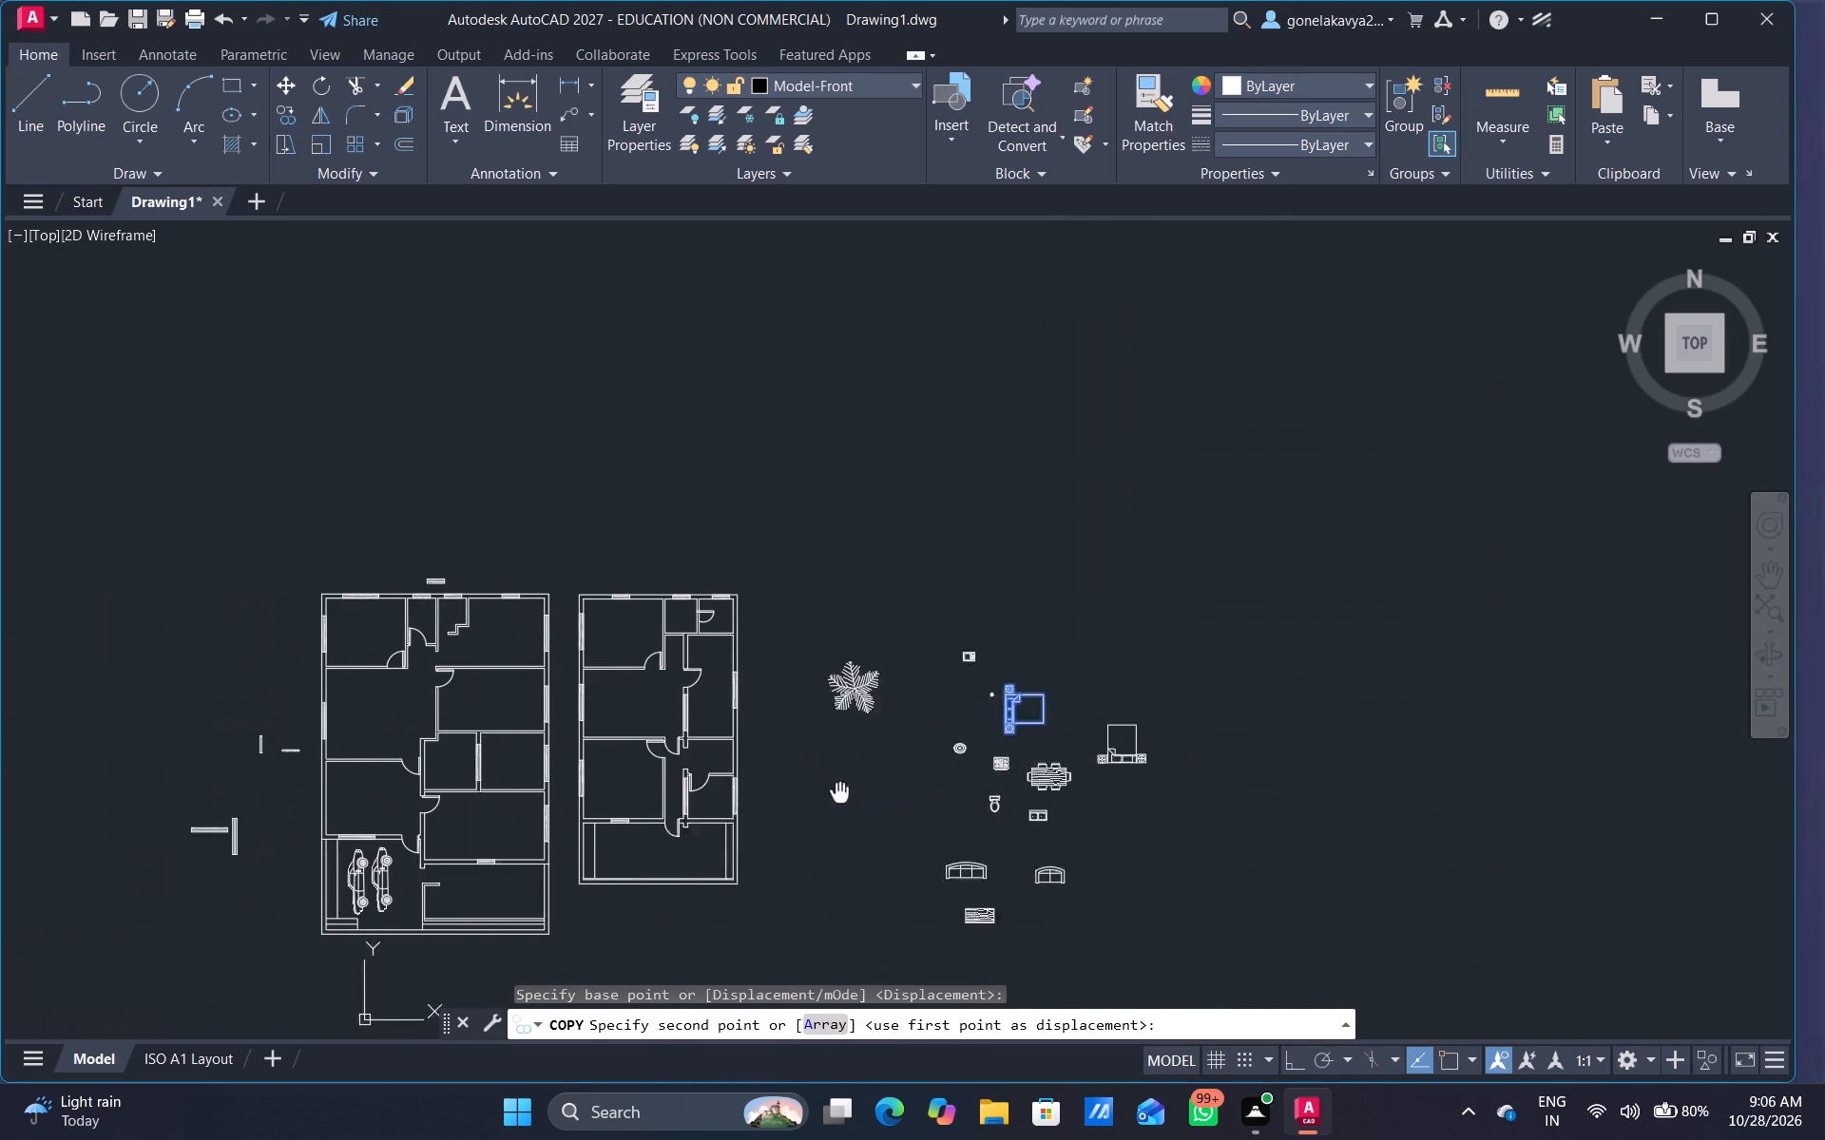
middle_click_drag(866, 792, 928, 792)
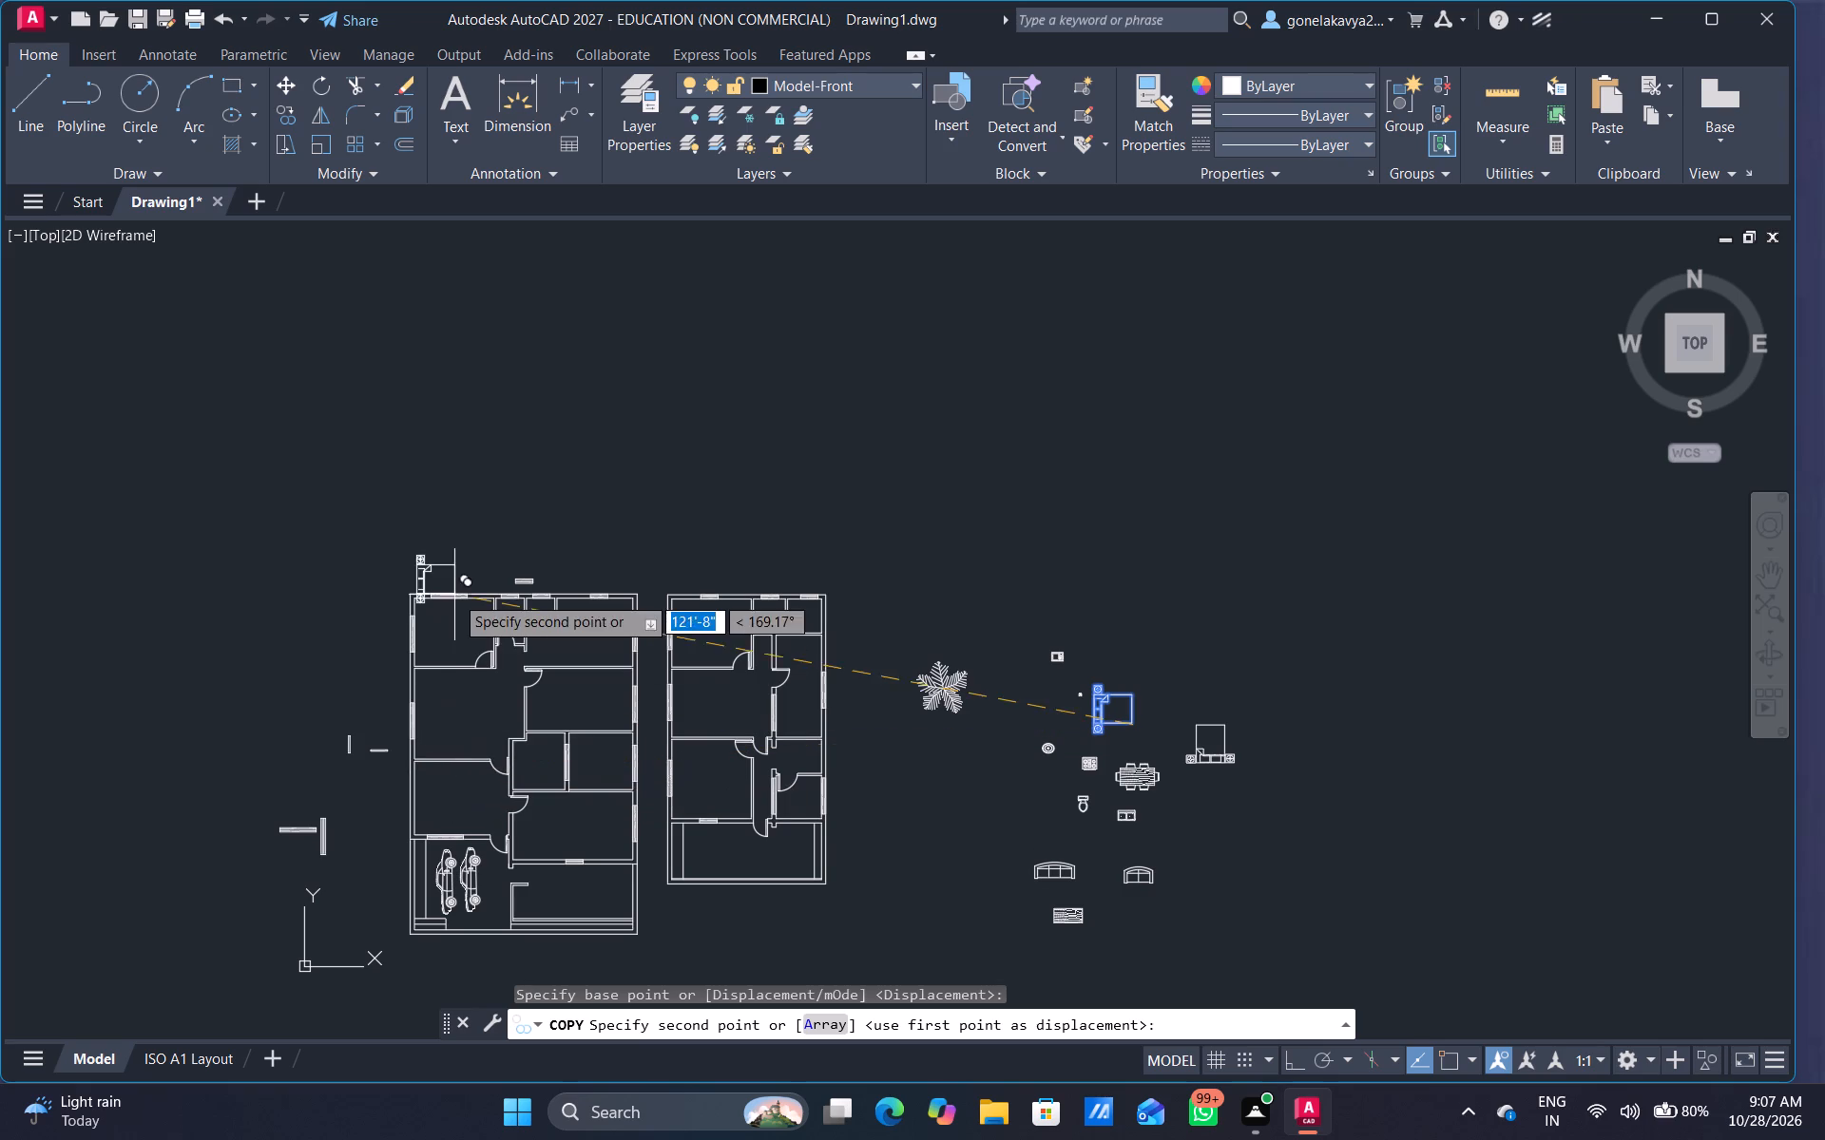
scroll(442, 634, "up", 3)
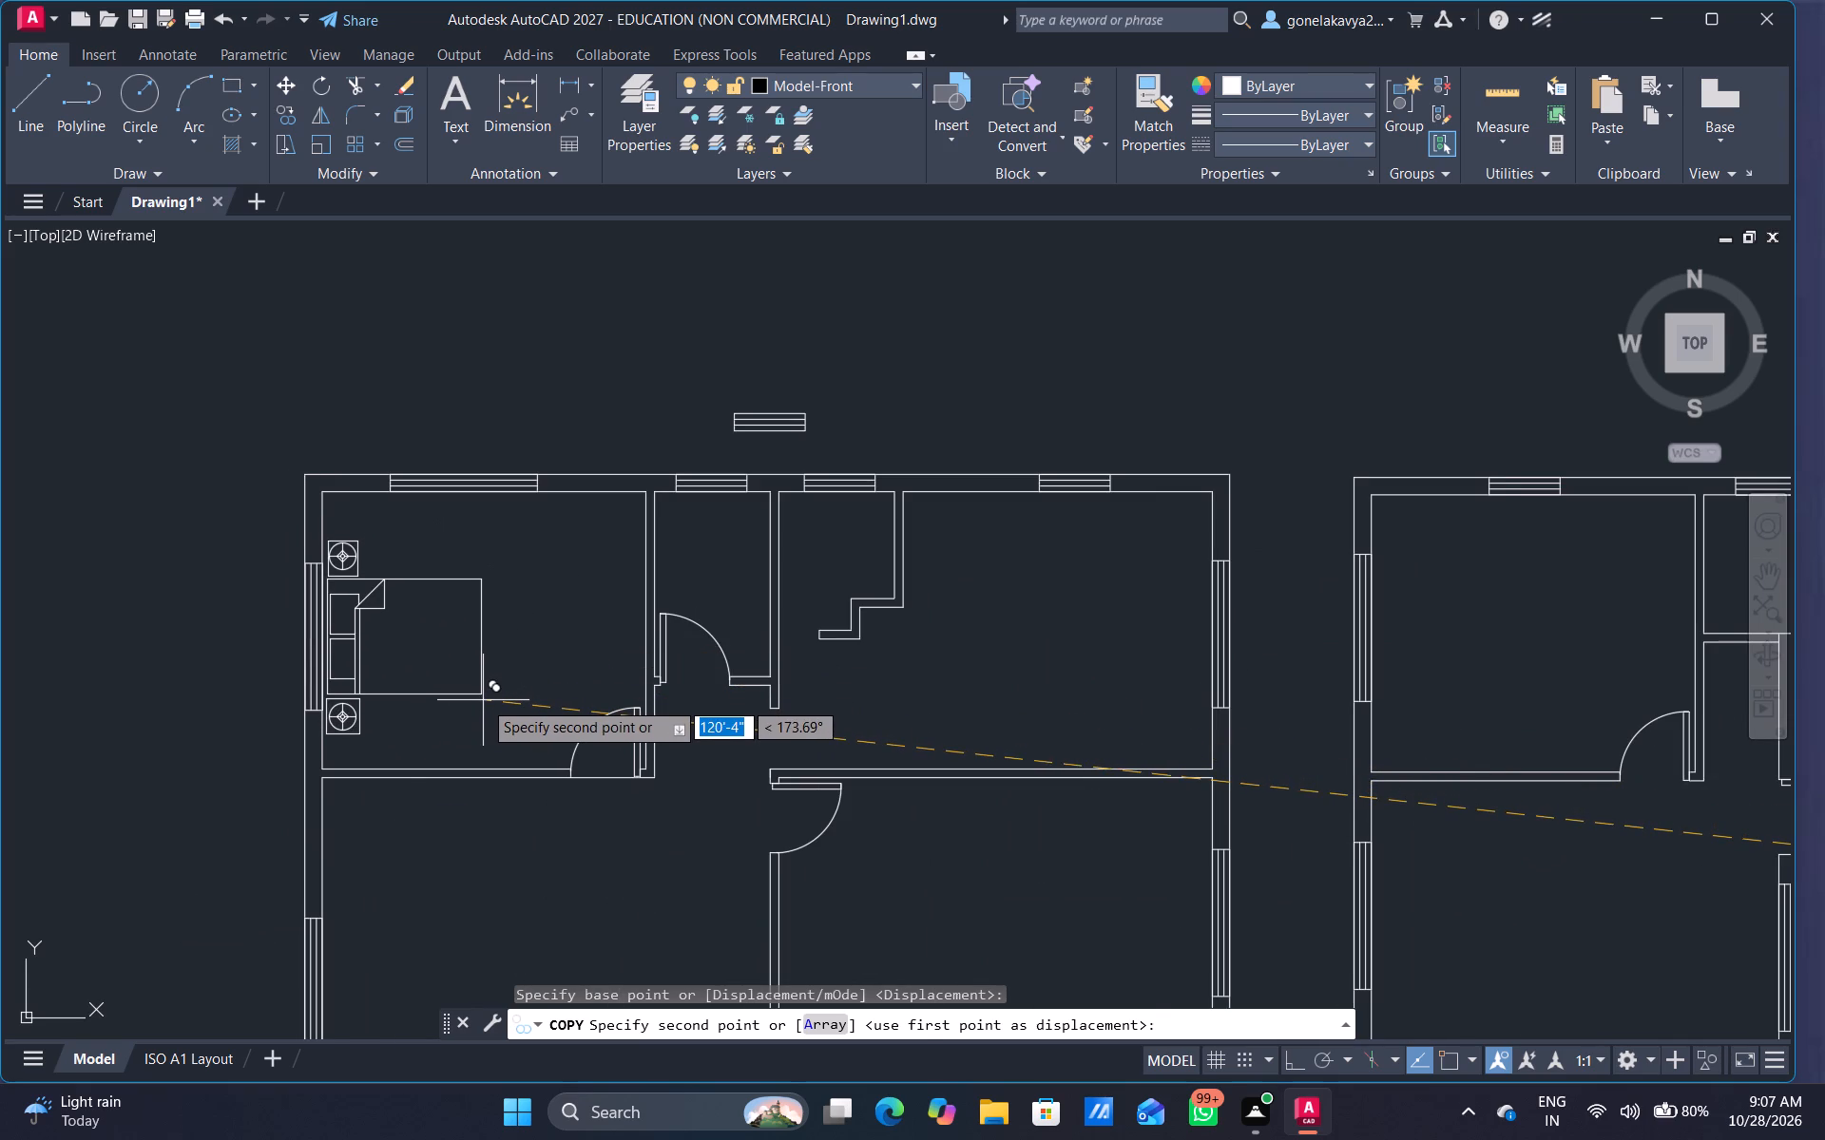
left_click(483, 700)
Place another copy of the bed set in the top-left room of the smaller floor plan, against its left wall.
middle_click_drag(570, 837, 567, 612)
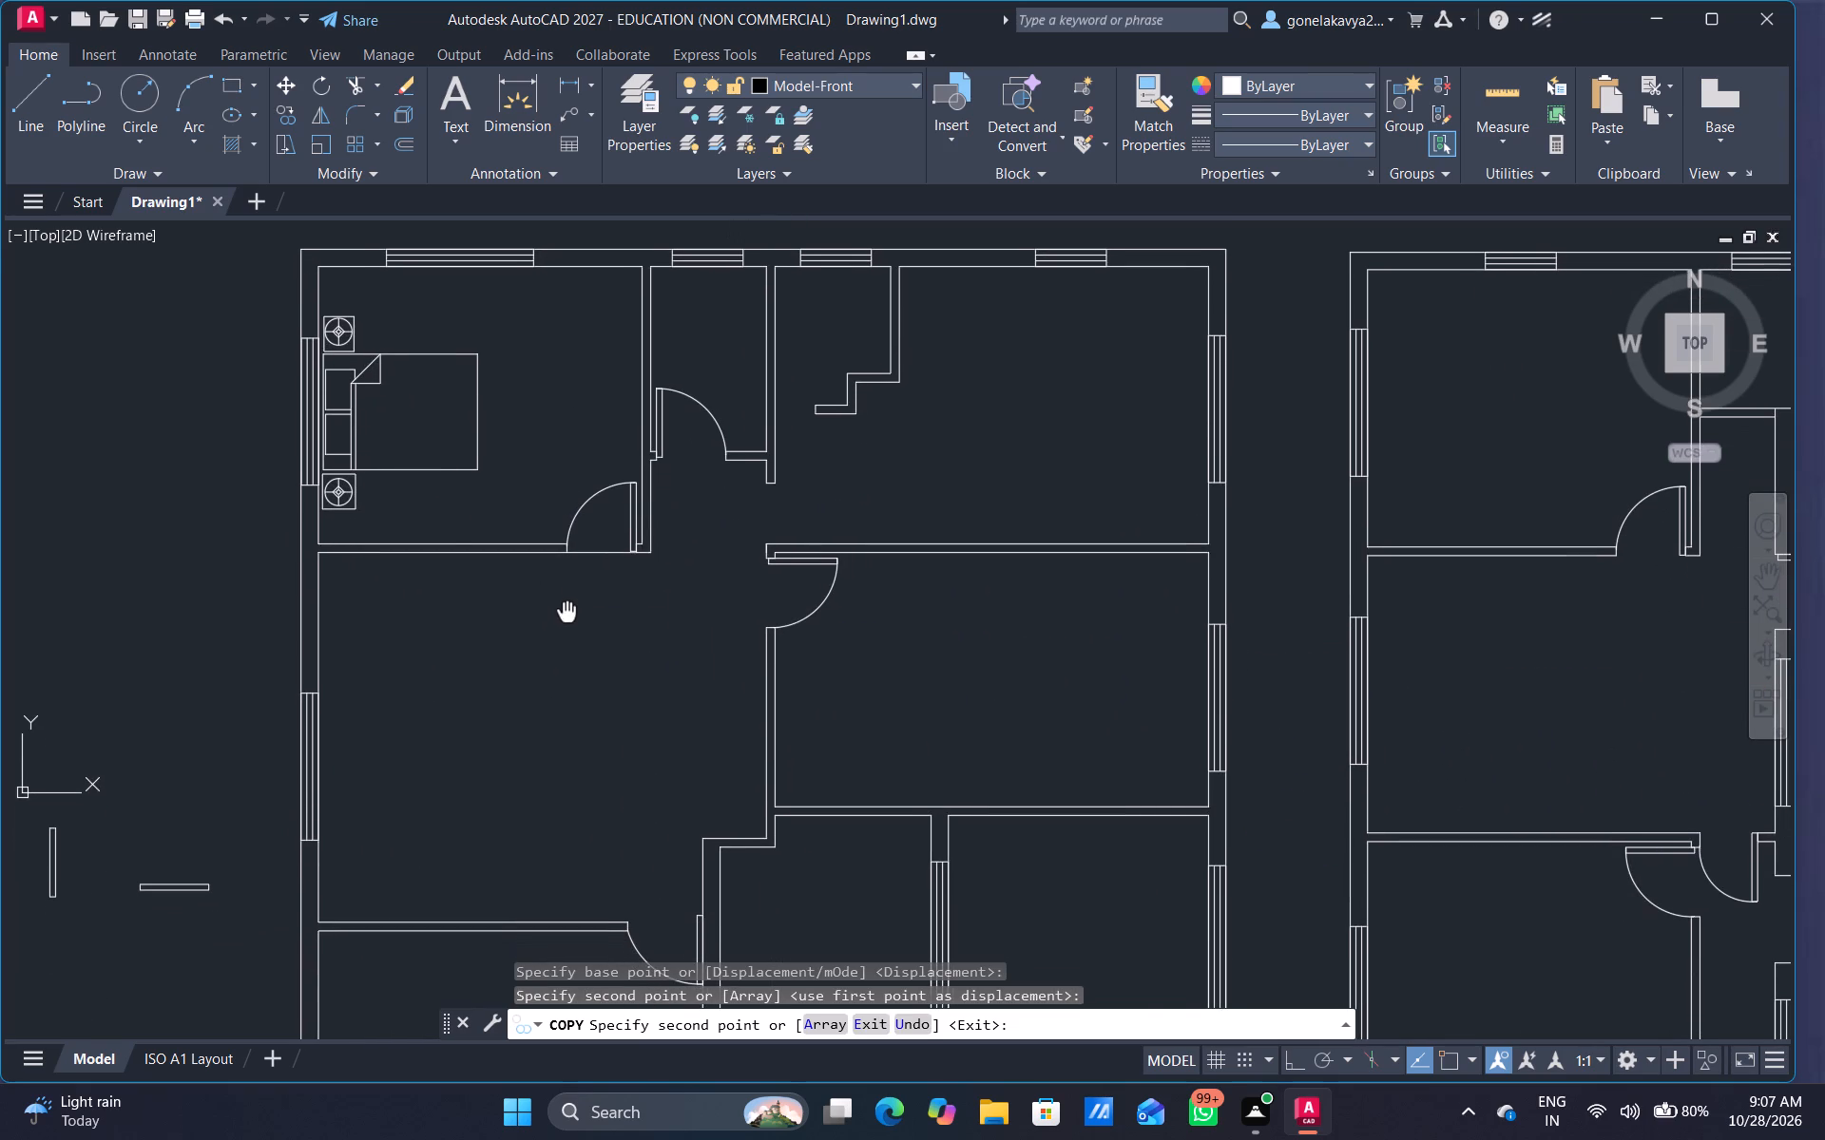
middle_click_drag(567, 612, 571, 612)
middle_click_drag(1271, 794, 478, 657)
middle_click_drag(703, 364, 693, 684)
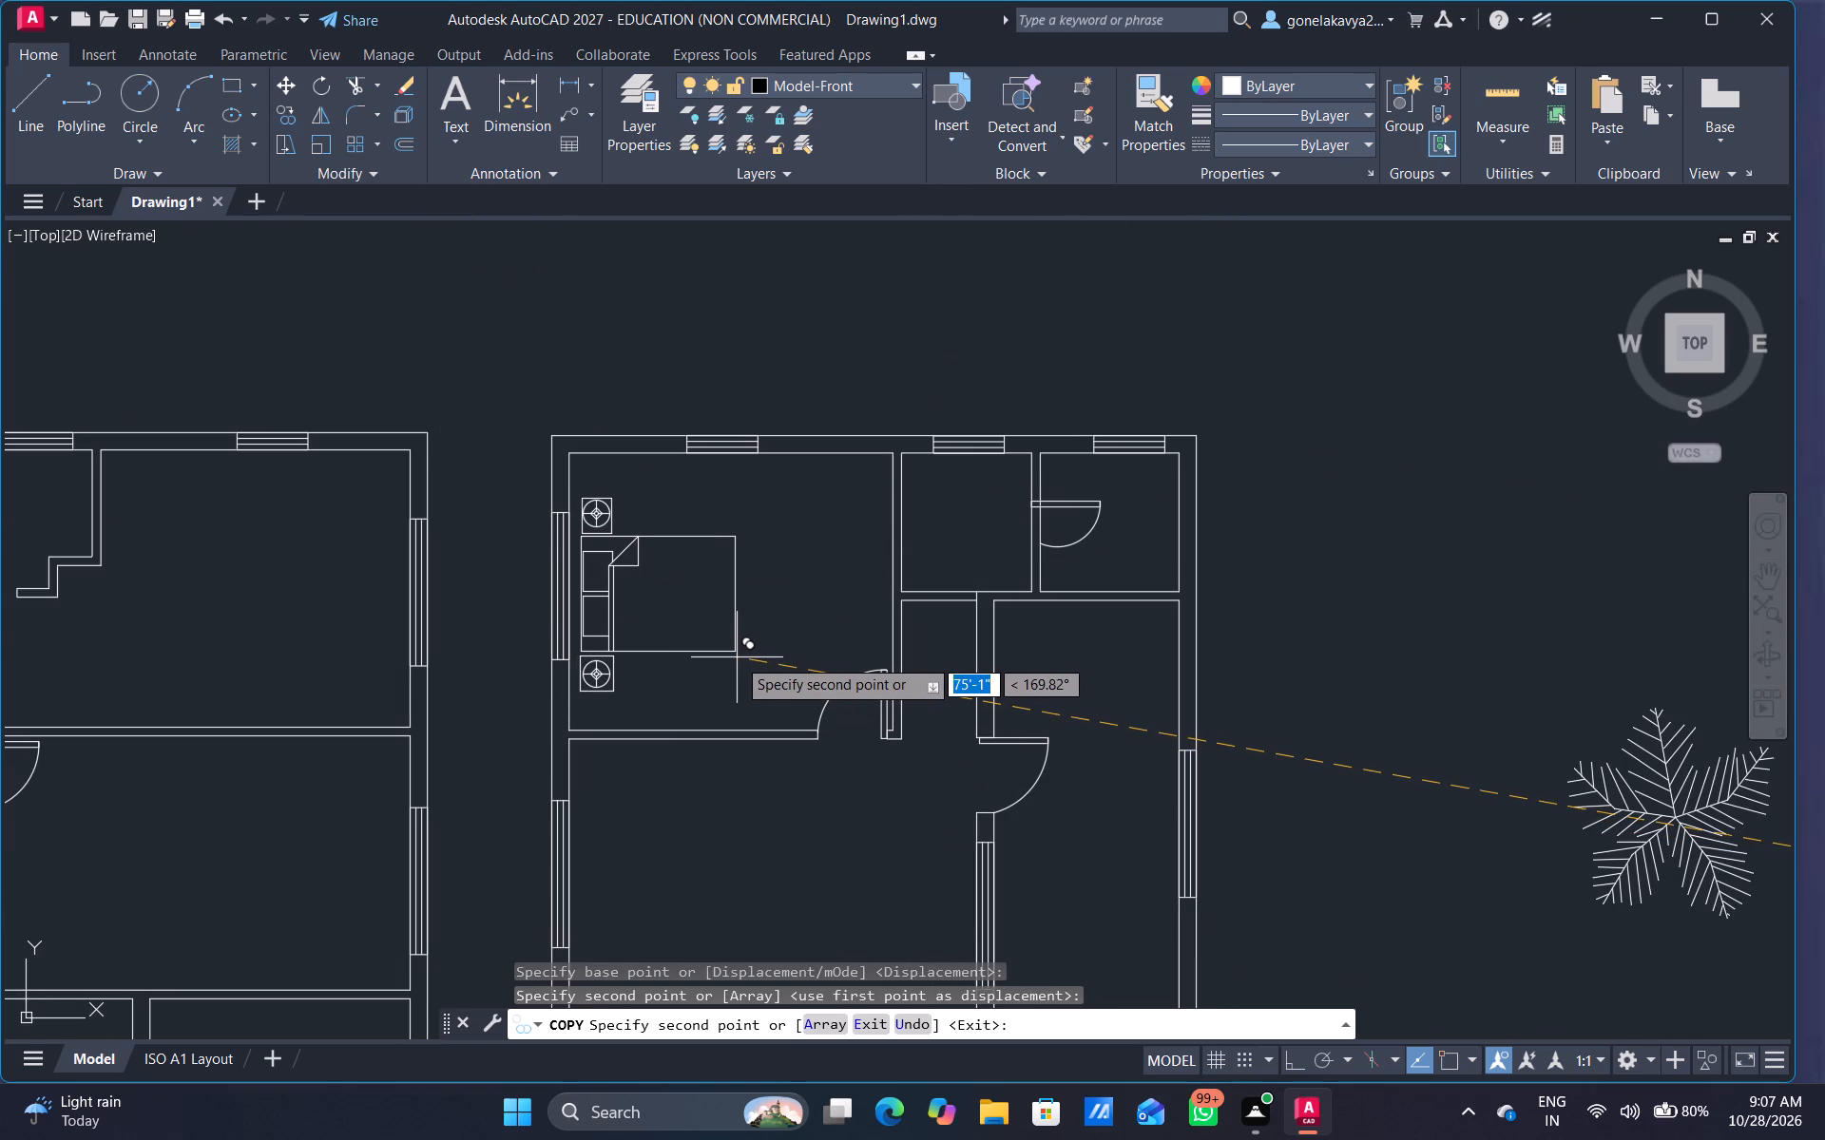
left_click(731, 655)
Place another copy of the bed set in the smaller floor plan's lower-left bedroom, near its left wall, and finish copying.
middle_click_drag(759, 777, 763, 778)
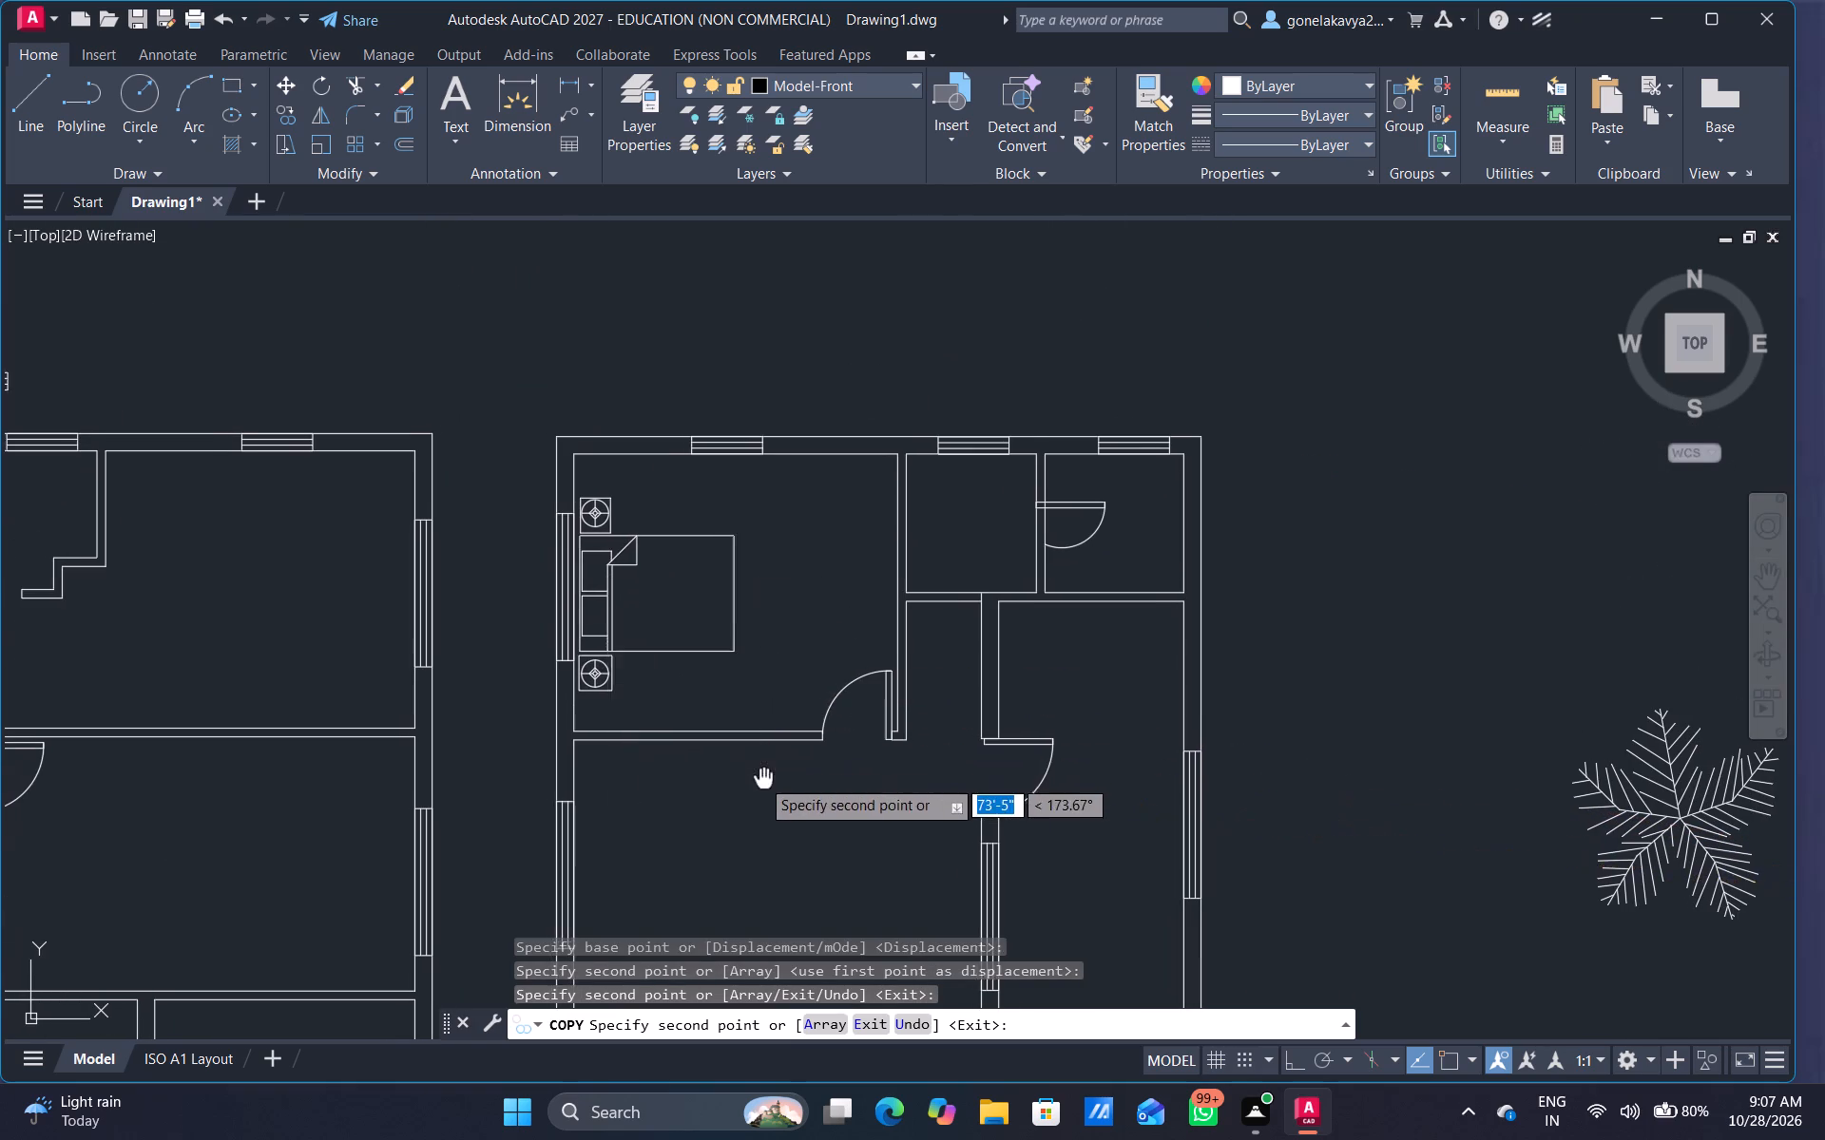
middle_click_drag(763, 778, 759, 353)
scroll(759, 353, "down", 1)
scroll(788, 676, "up", 2)
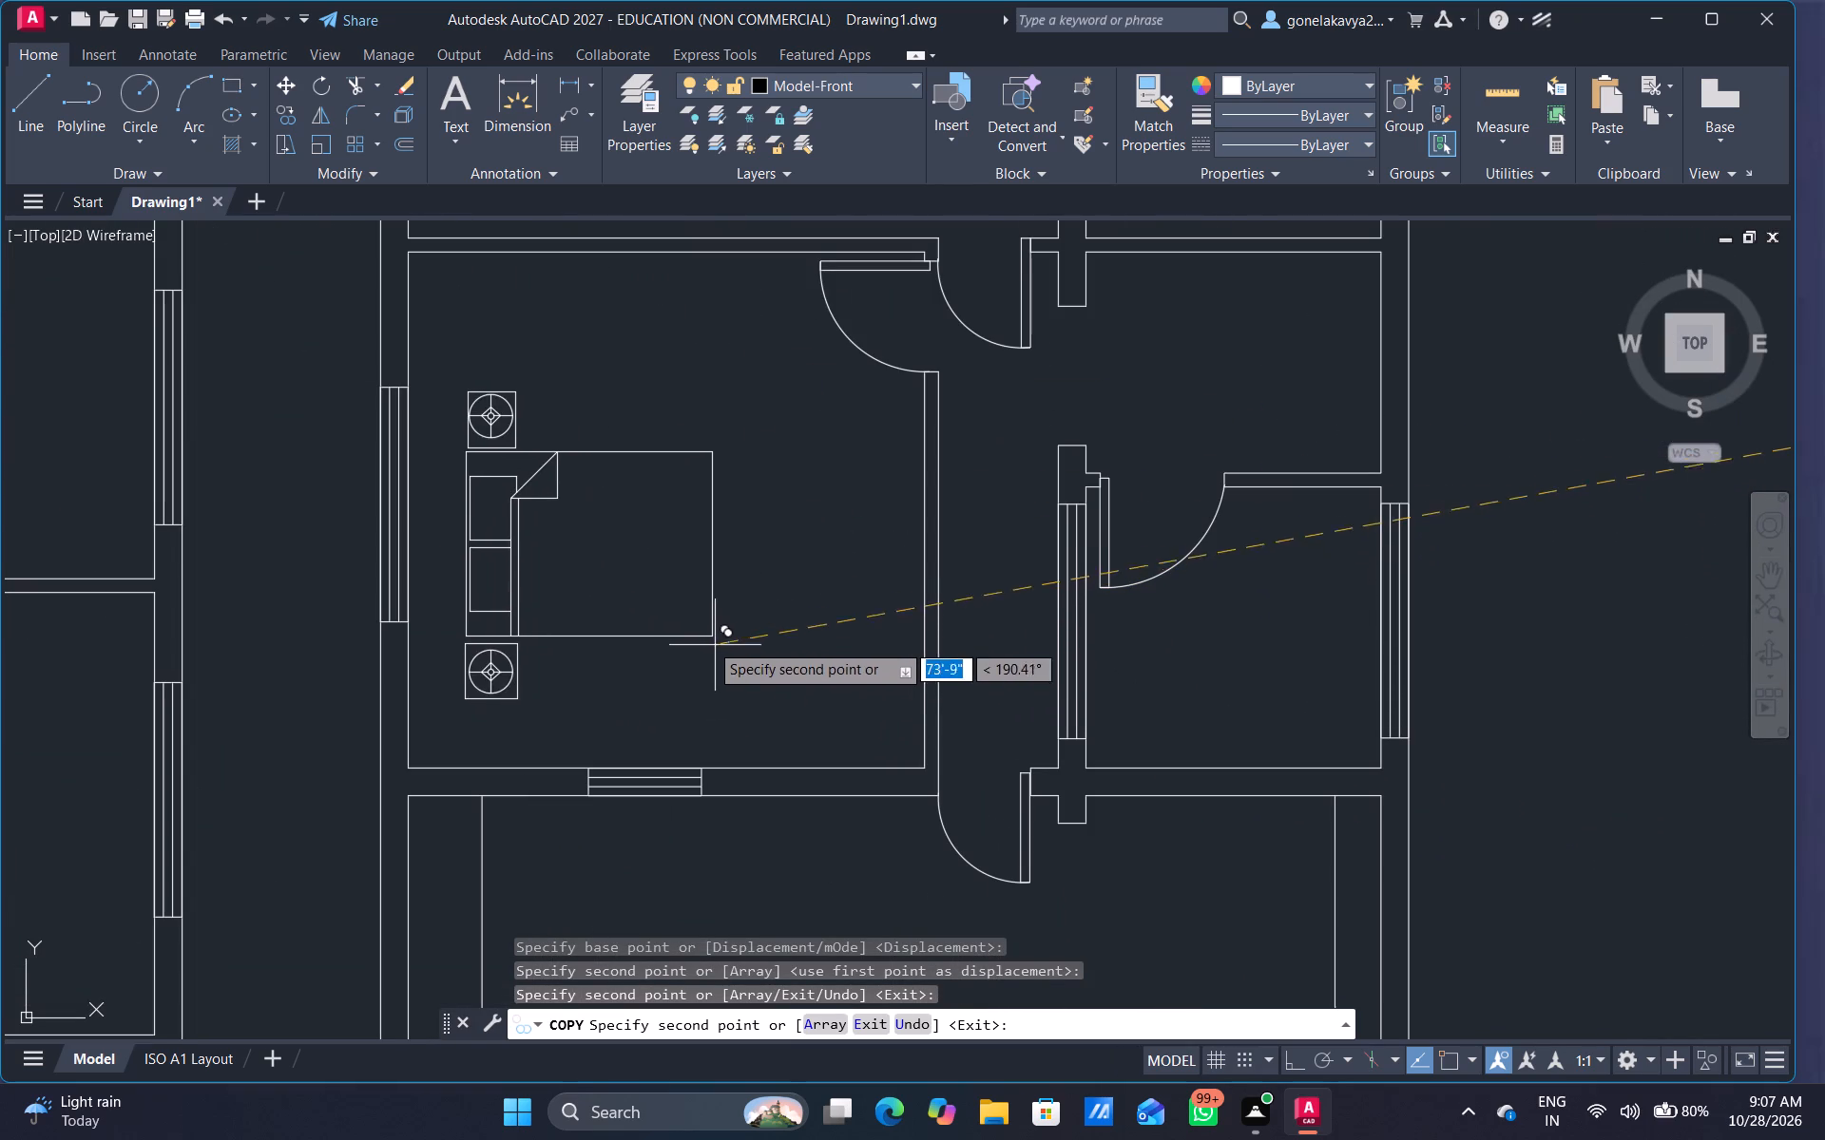
left_click(674, 613)
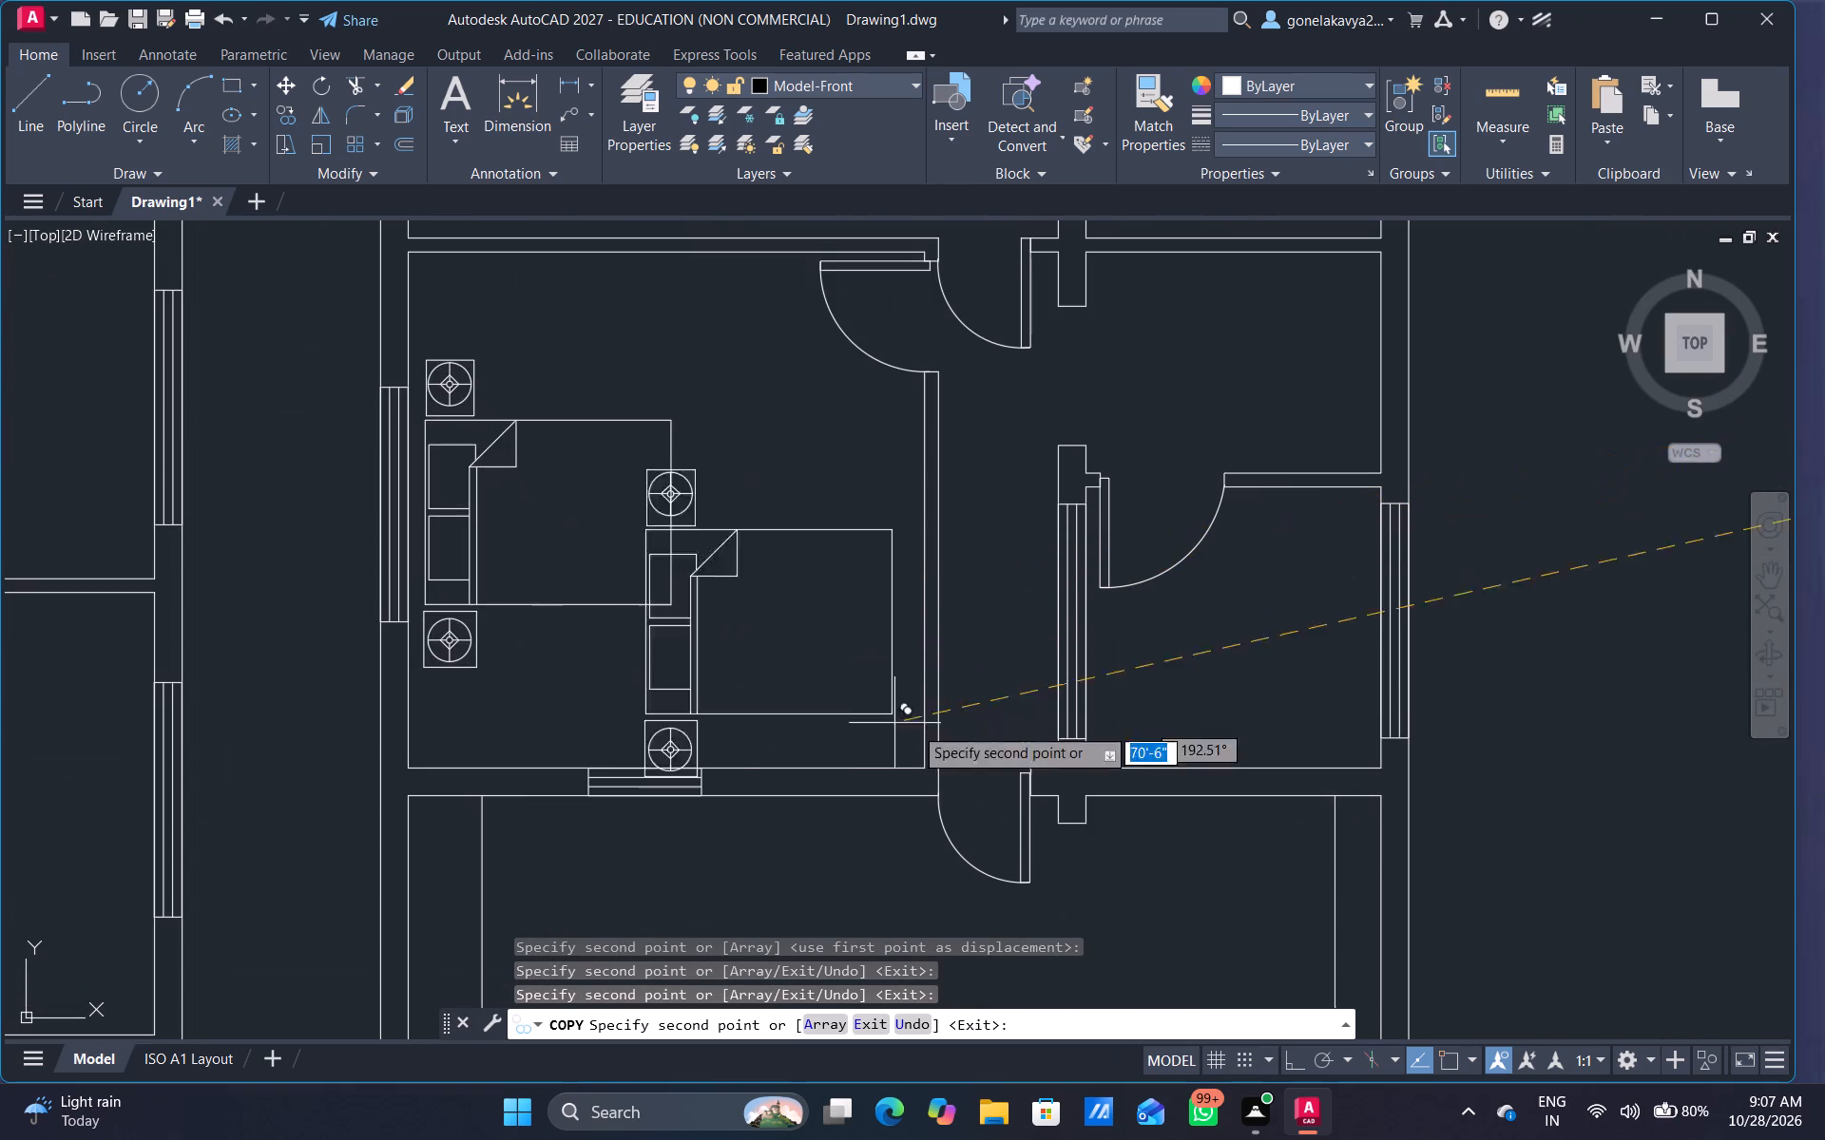
scroll(1261, 748, "down", 4)
key("Escape")
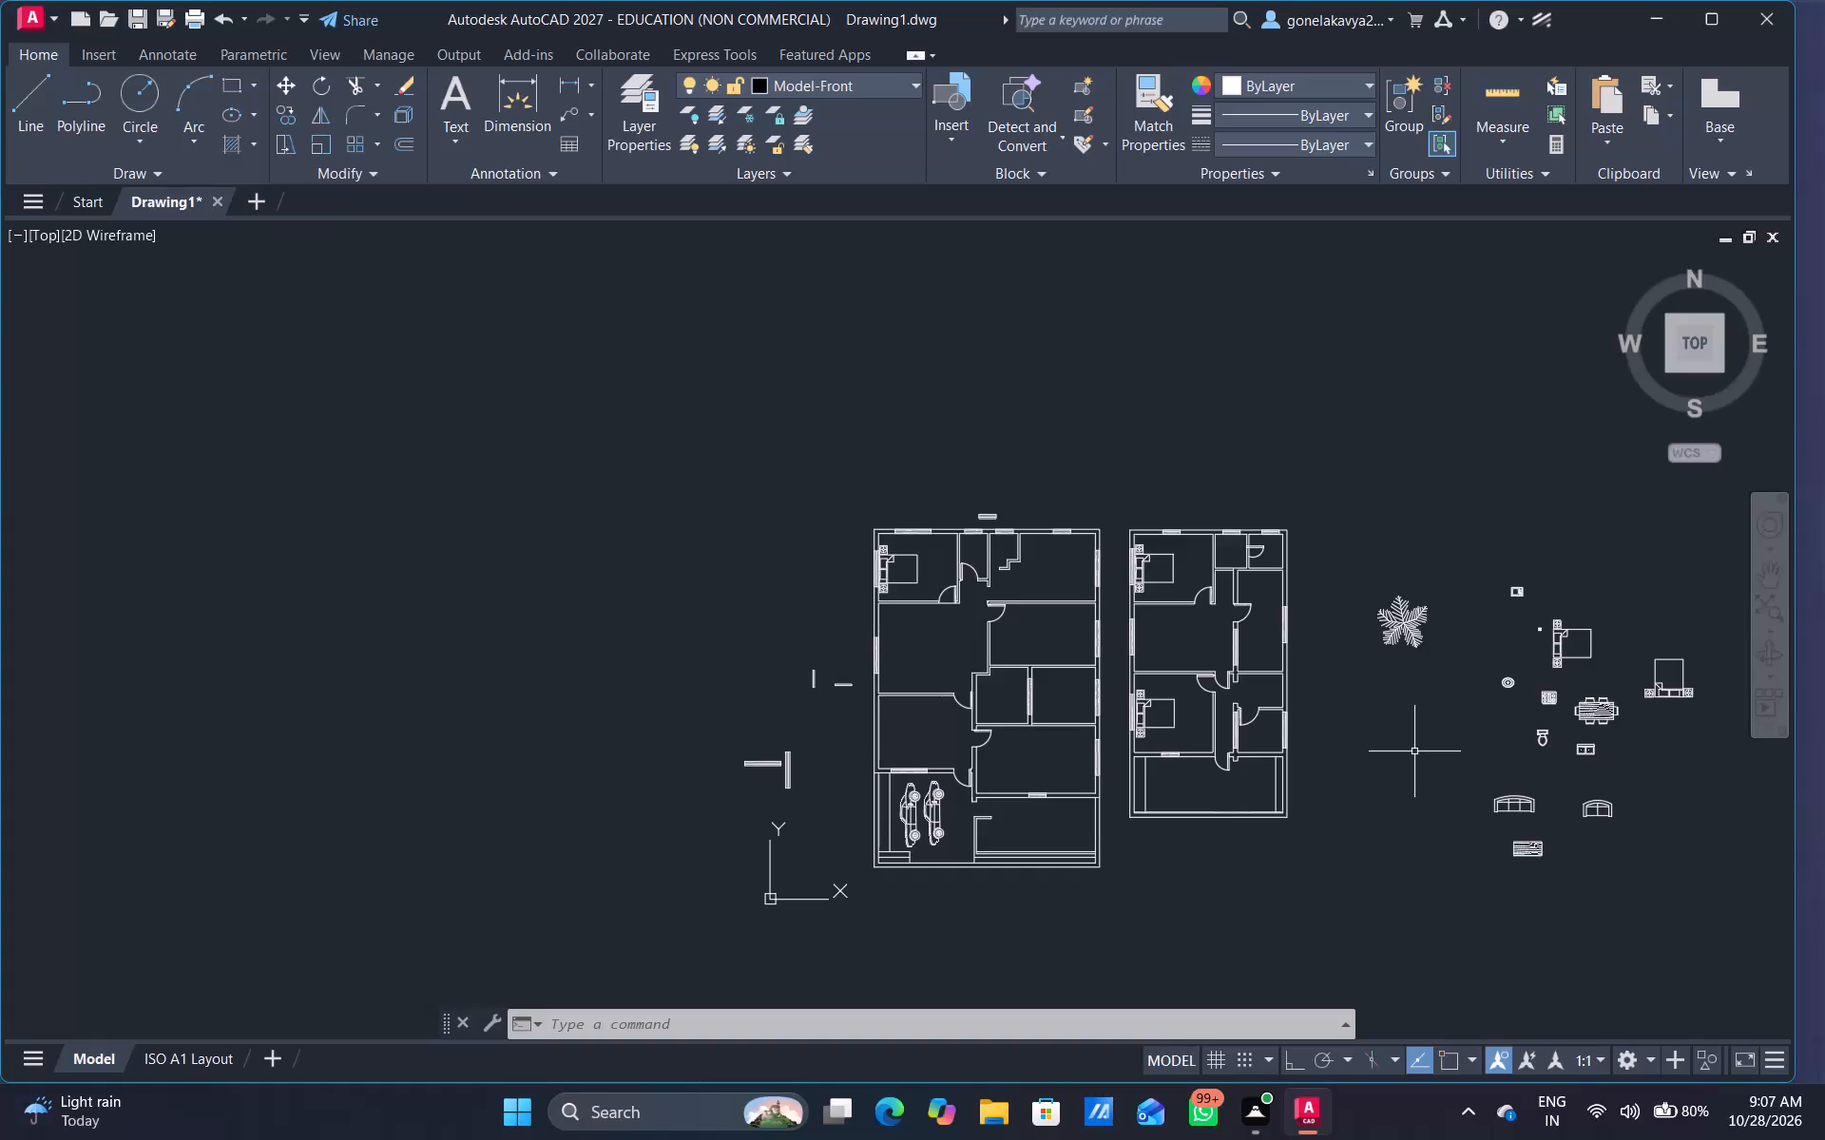
Copy the upright bed with its two lamp side tables from beside the dining table, using a base point just outside its lower-right corner.
scroll(1693, 748, "up", 1)
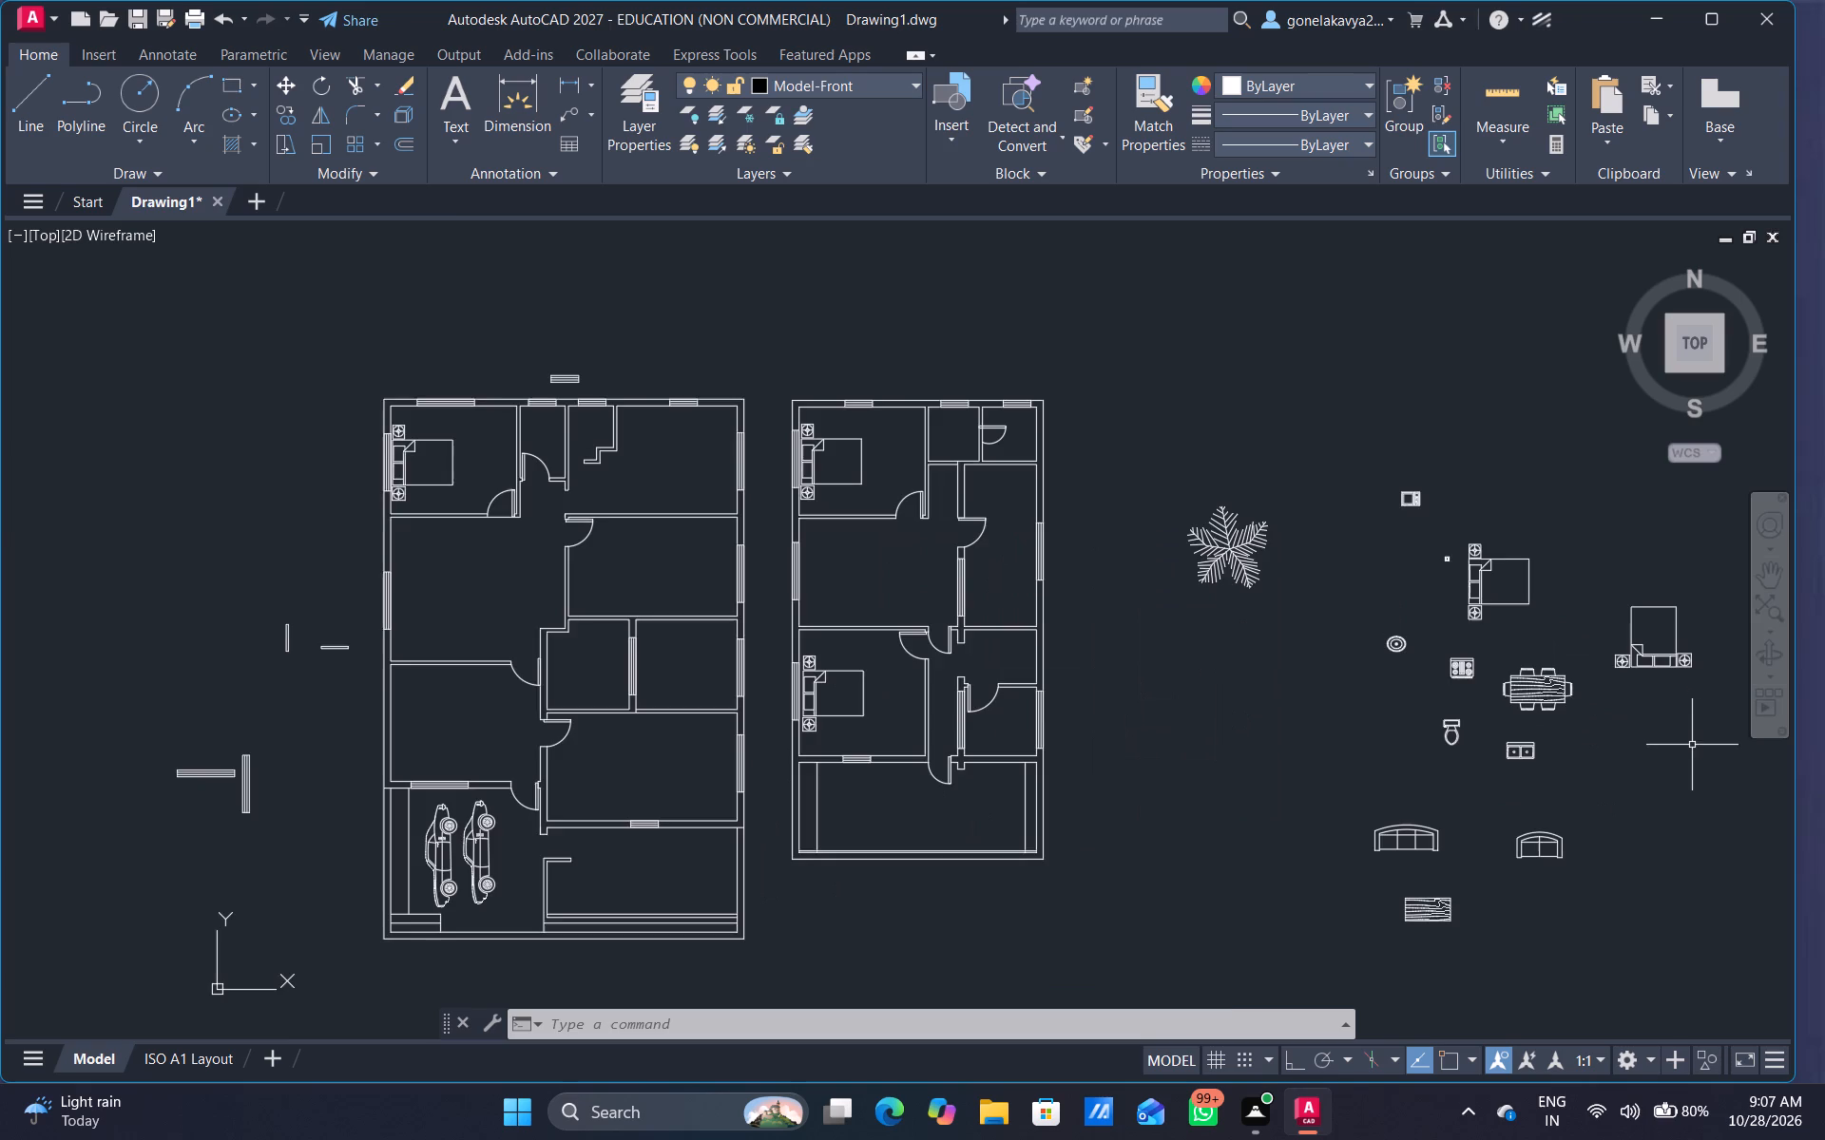
scroll(1692, 745, "up", 1)
middle_click_drag(1681, 726, 1293, 790)
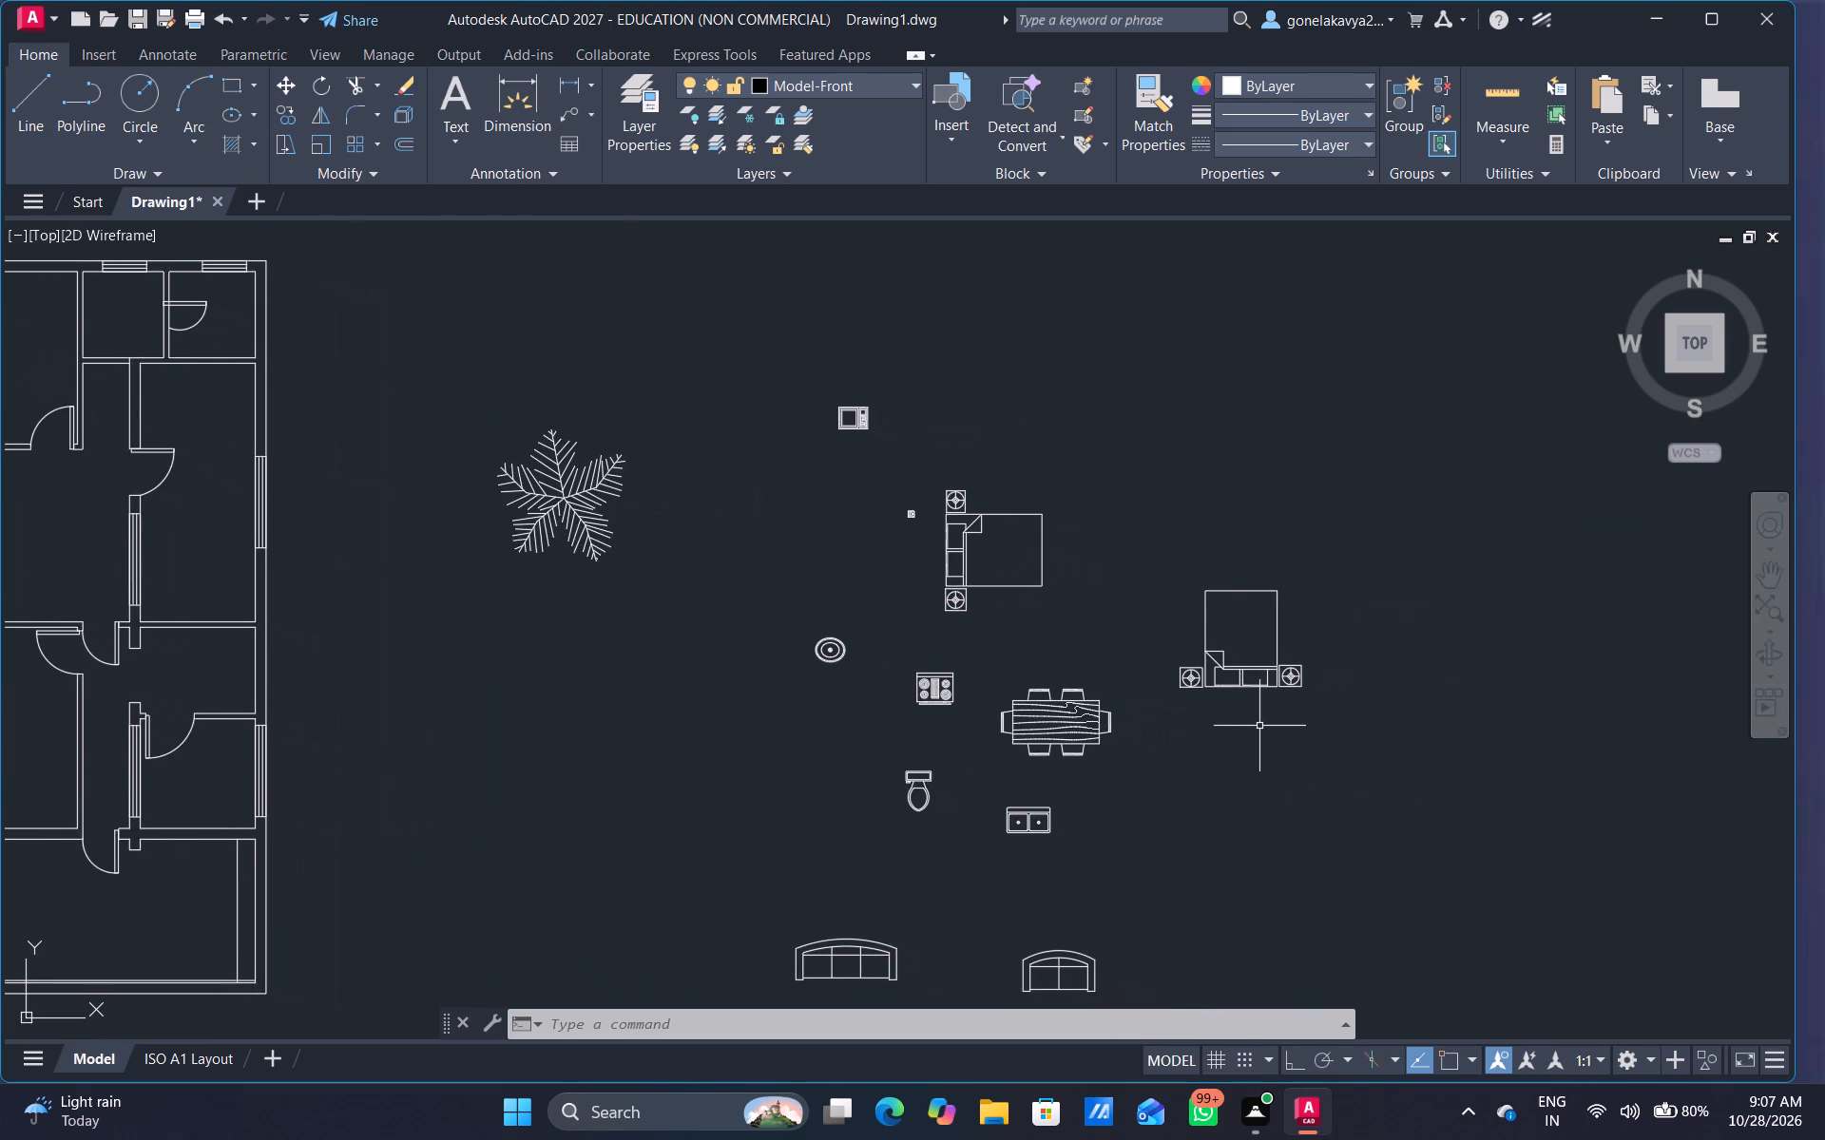
scroll(1259, 726, "up", 2)
left_click_drag(1397, 658, 1024, 665)
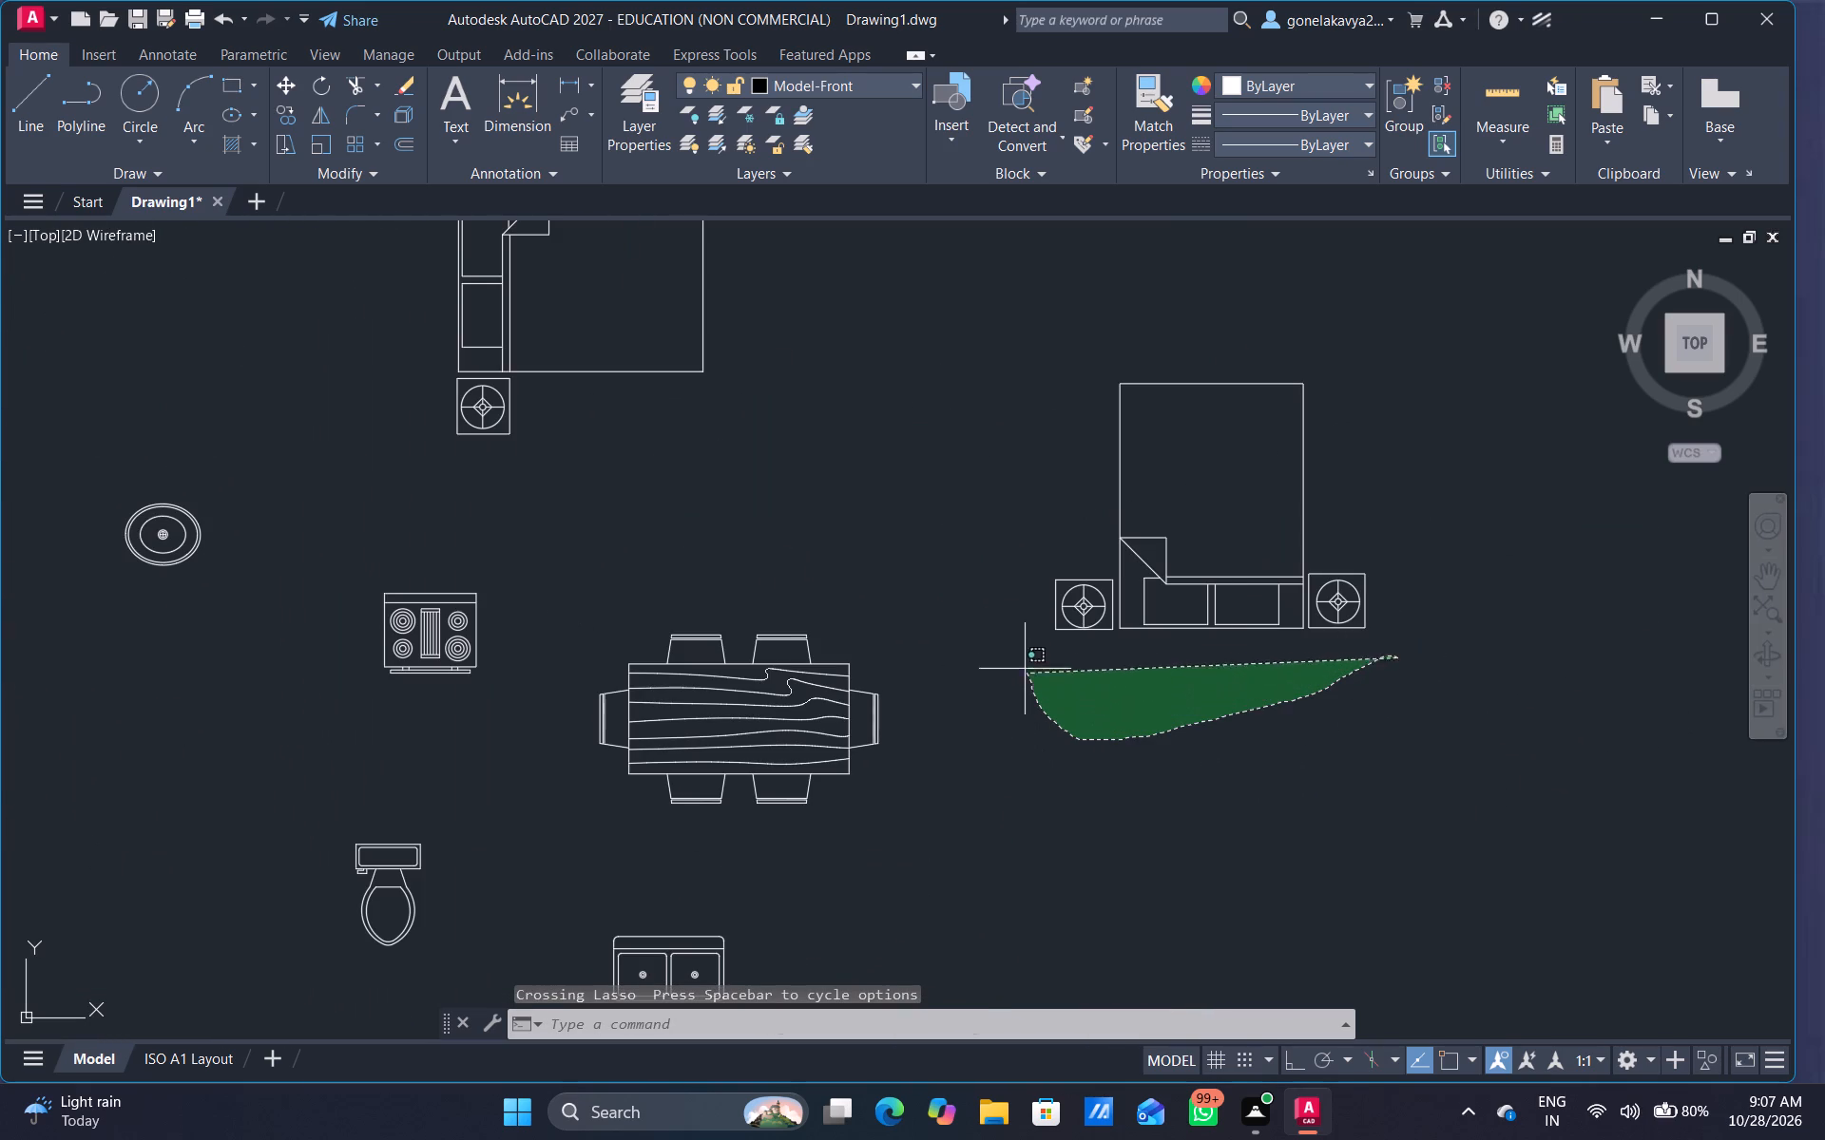
left_click_drag(1024, 665, 1441, 443)
right_click(1444, 454)
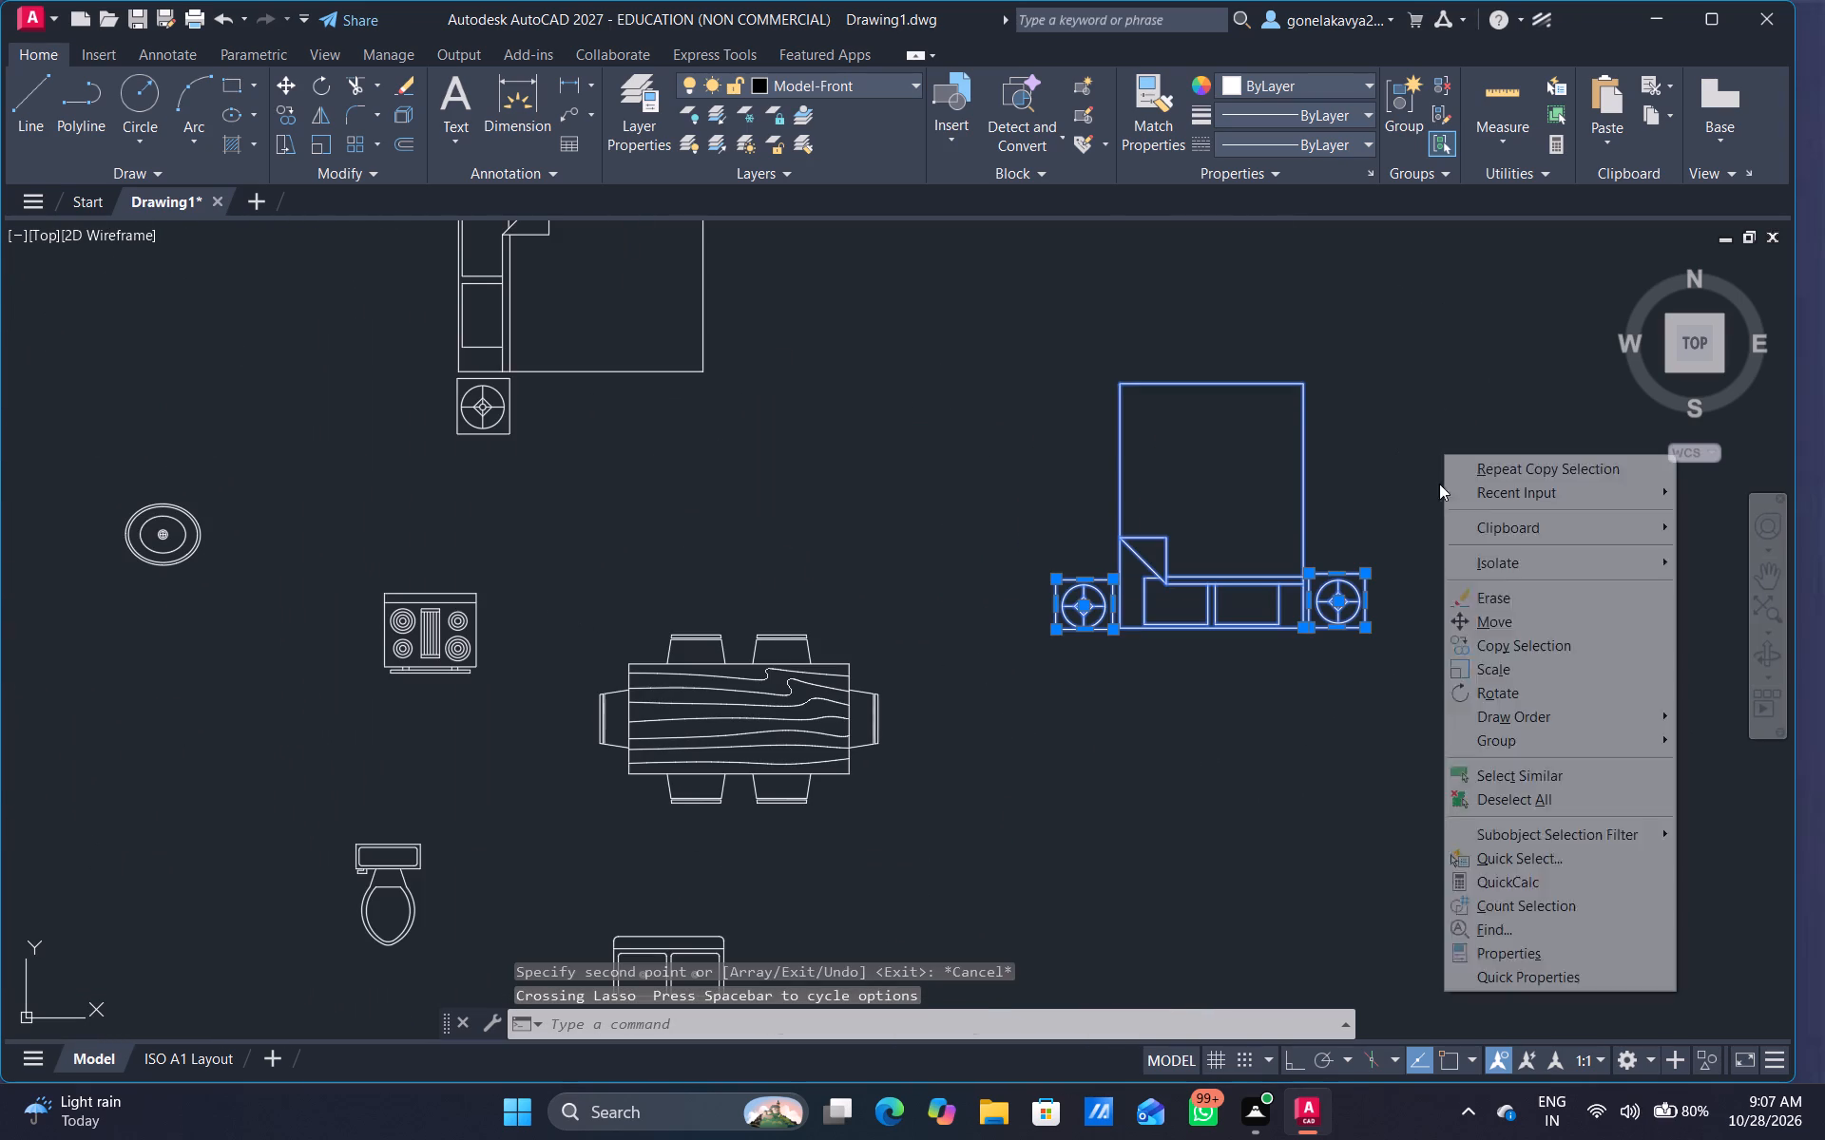
left_click(1514, 643)
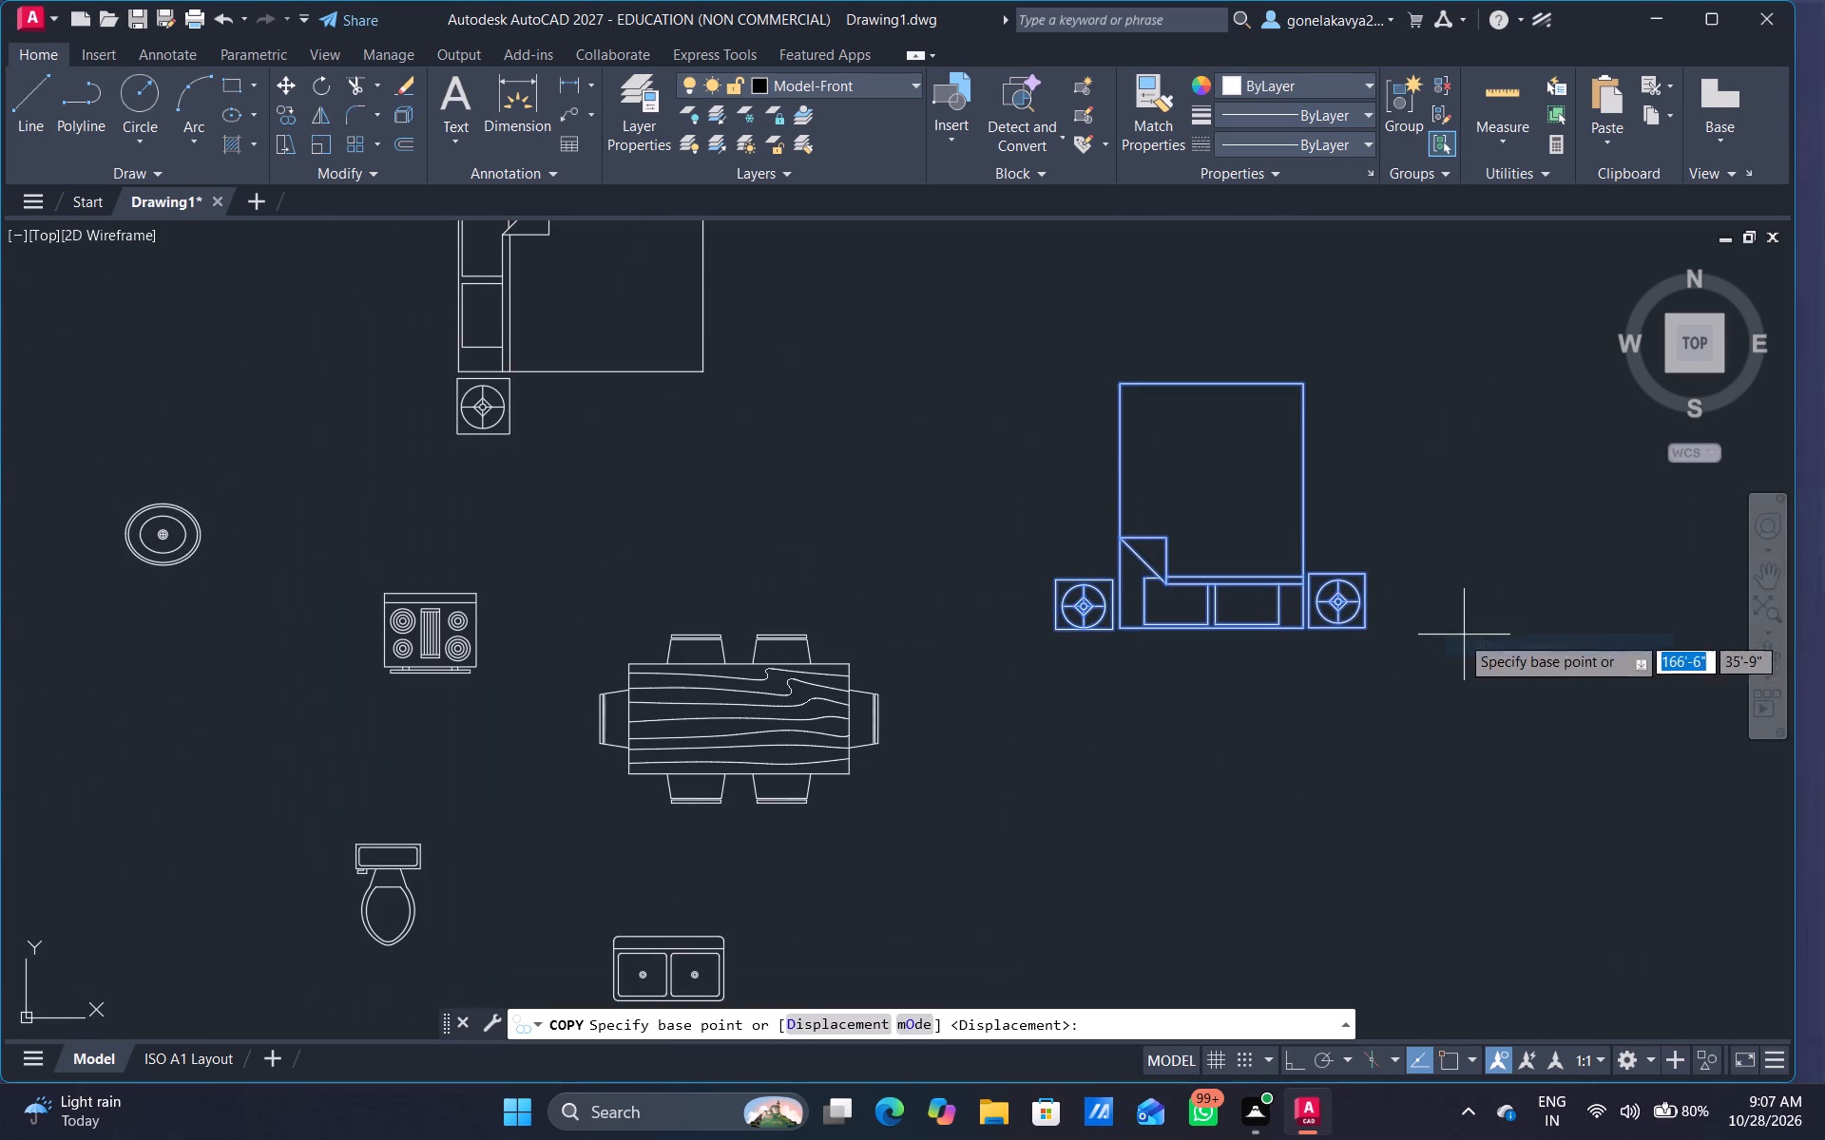
left_click(1425, 639)
scroll(1074, 710, "down", 3)
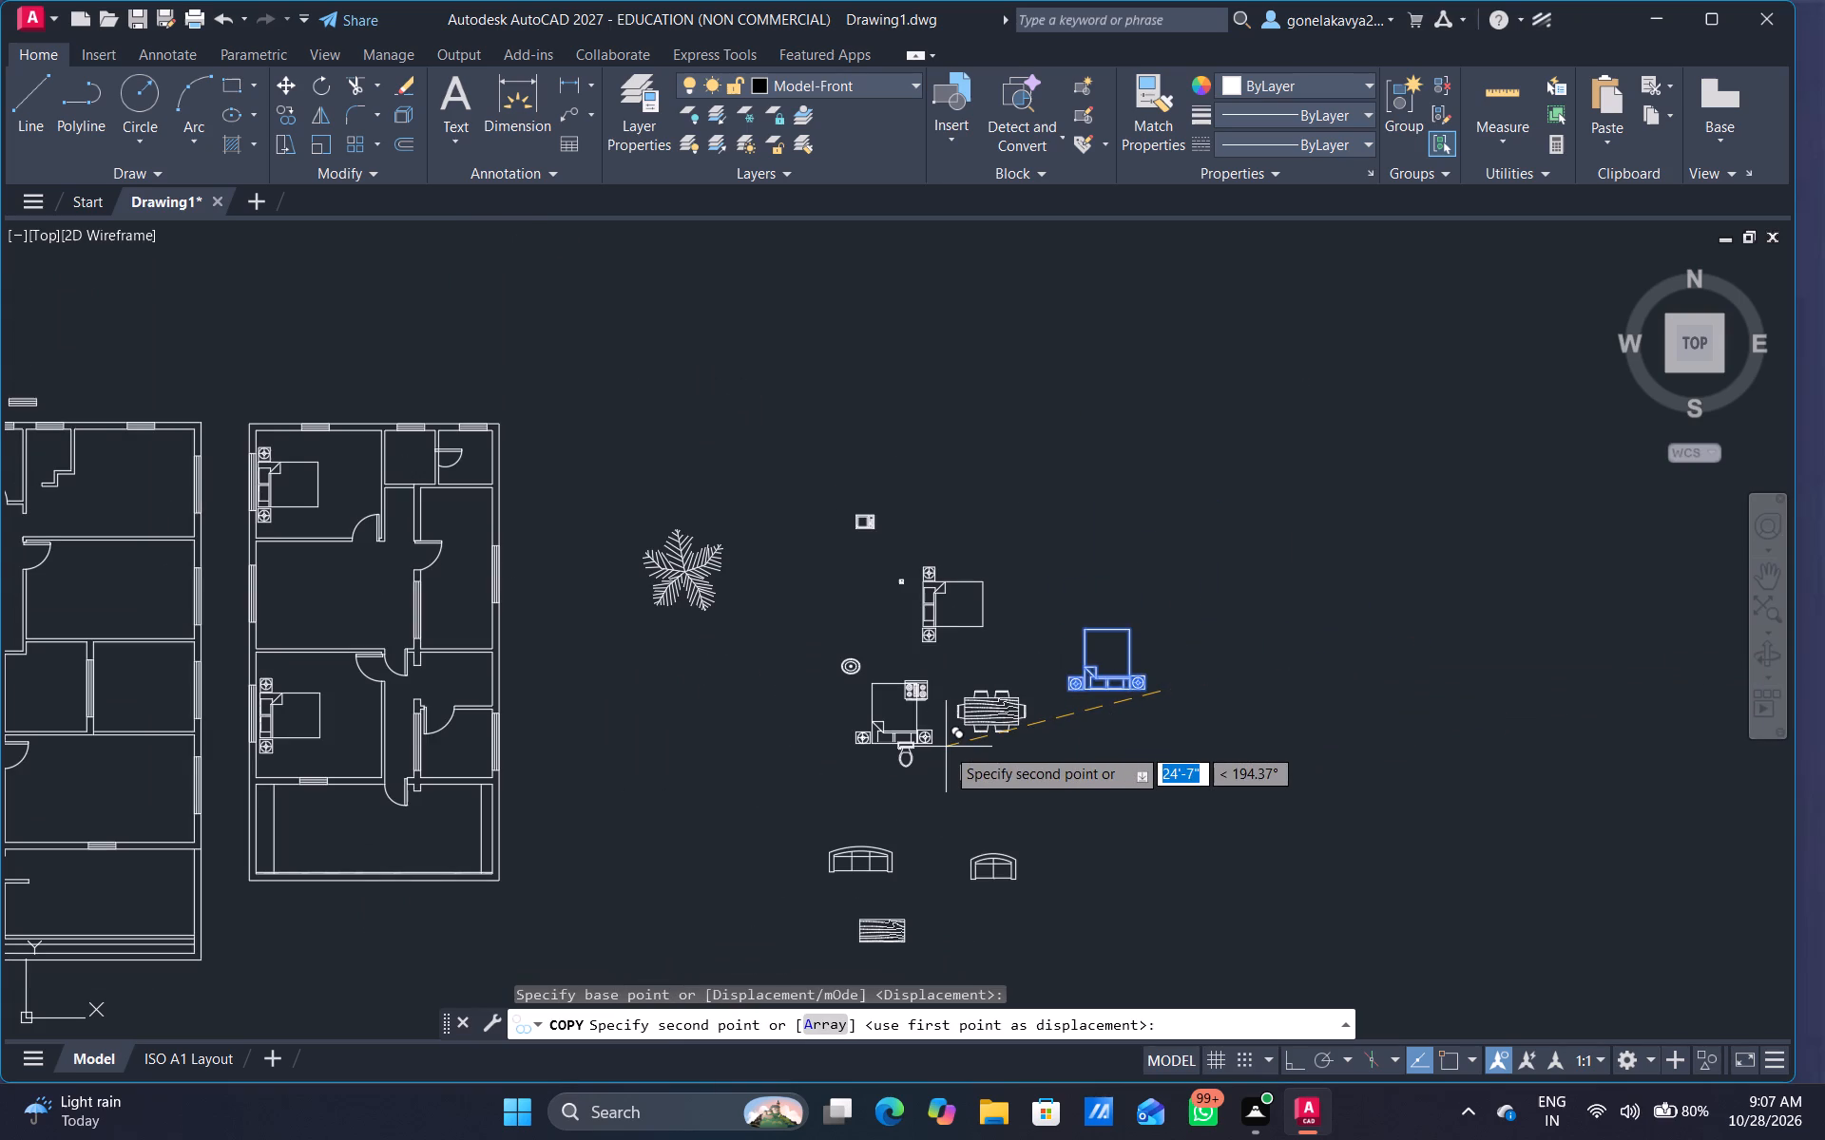
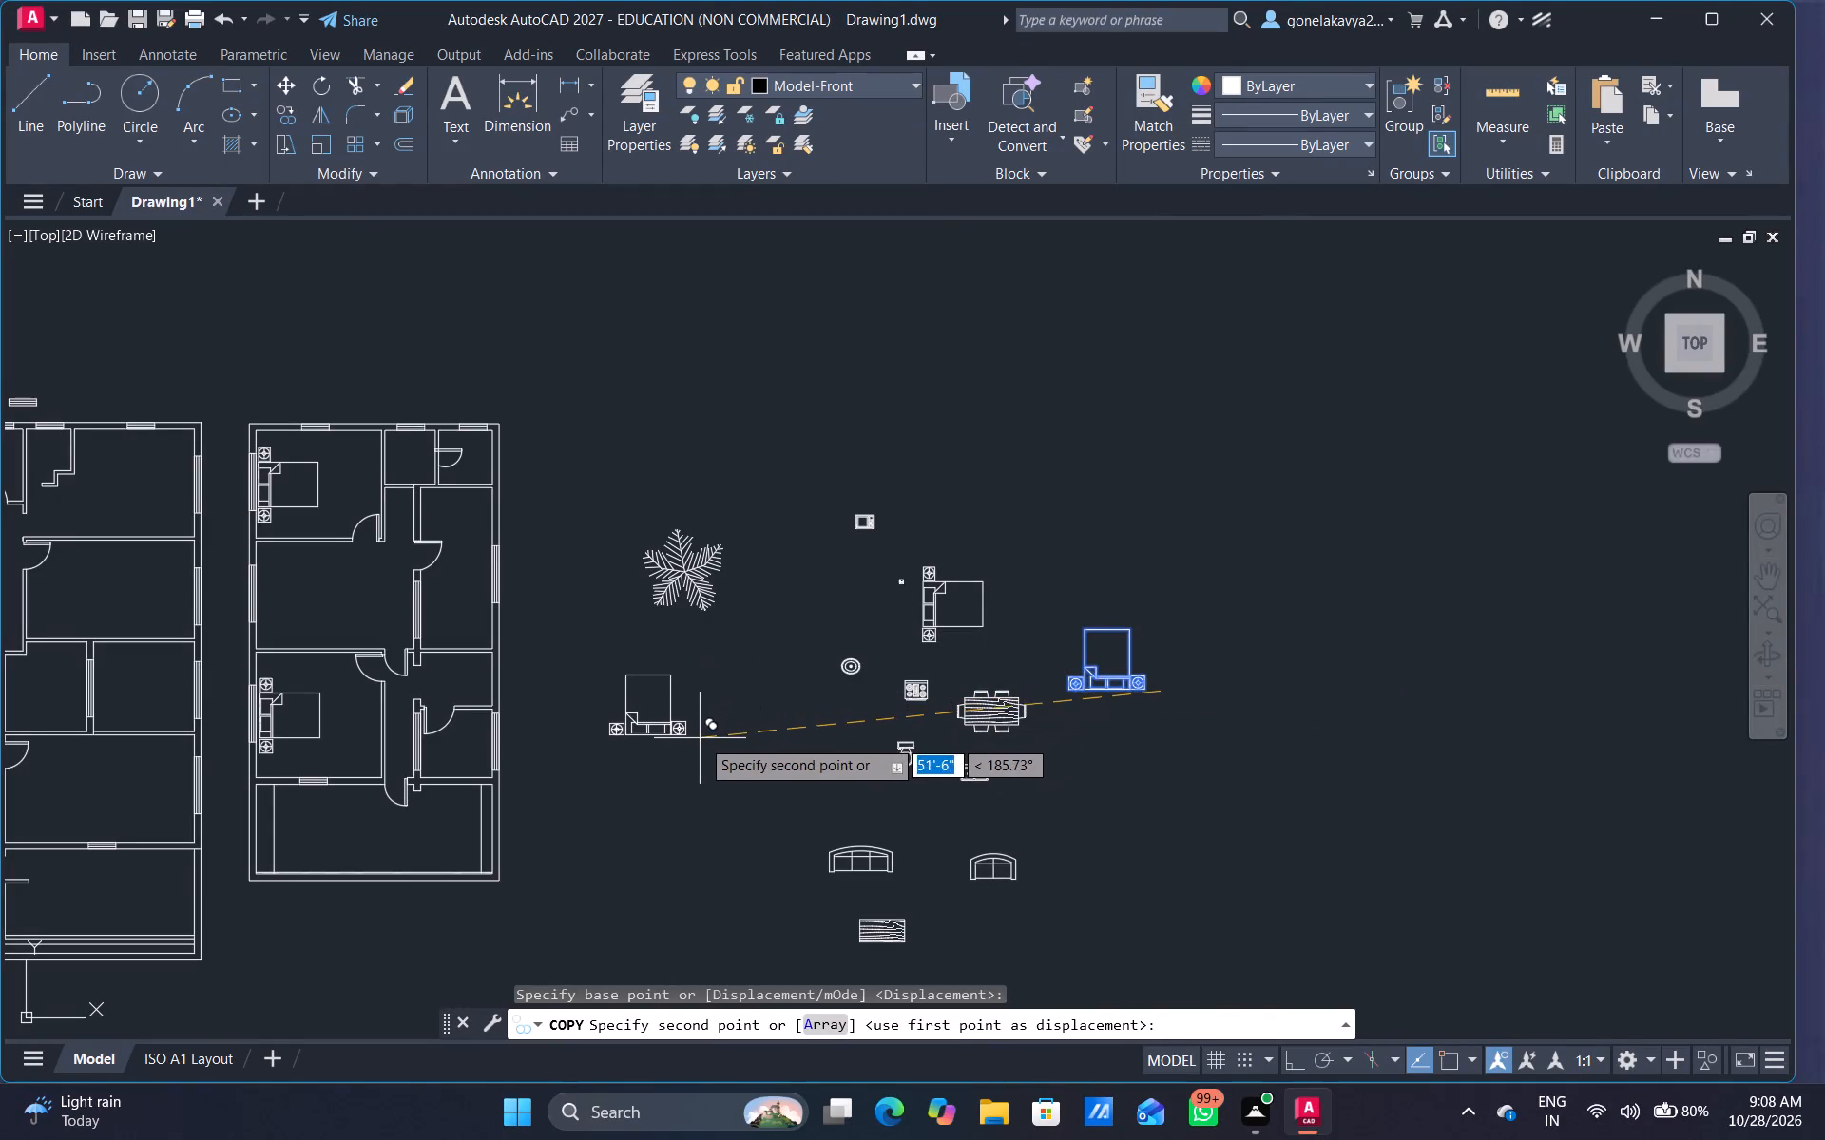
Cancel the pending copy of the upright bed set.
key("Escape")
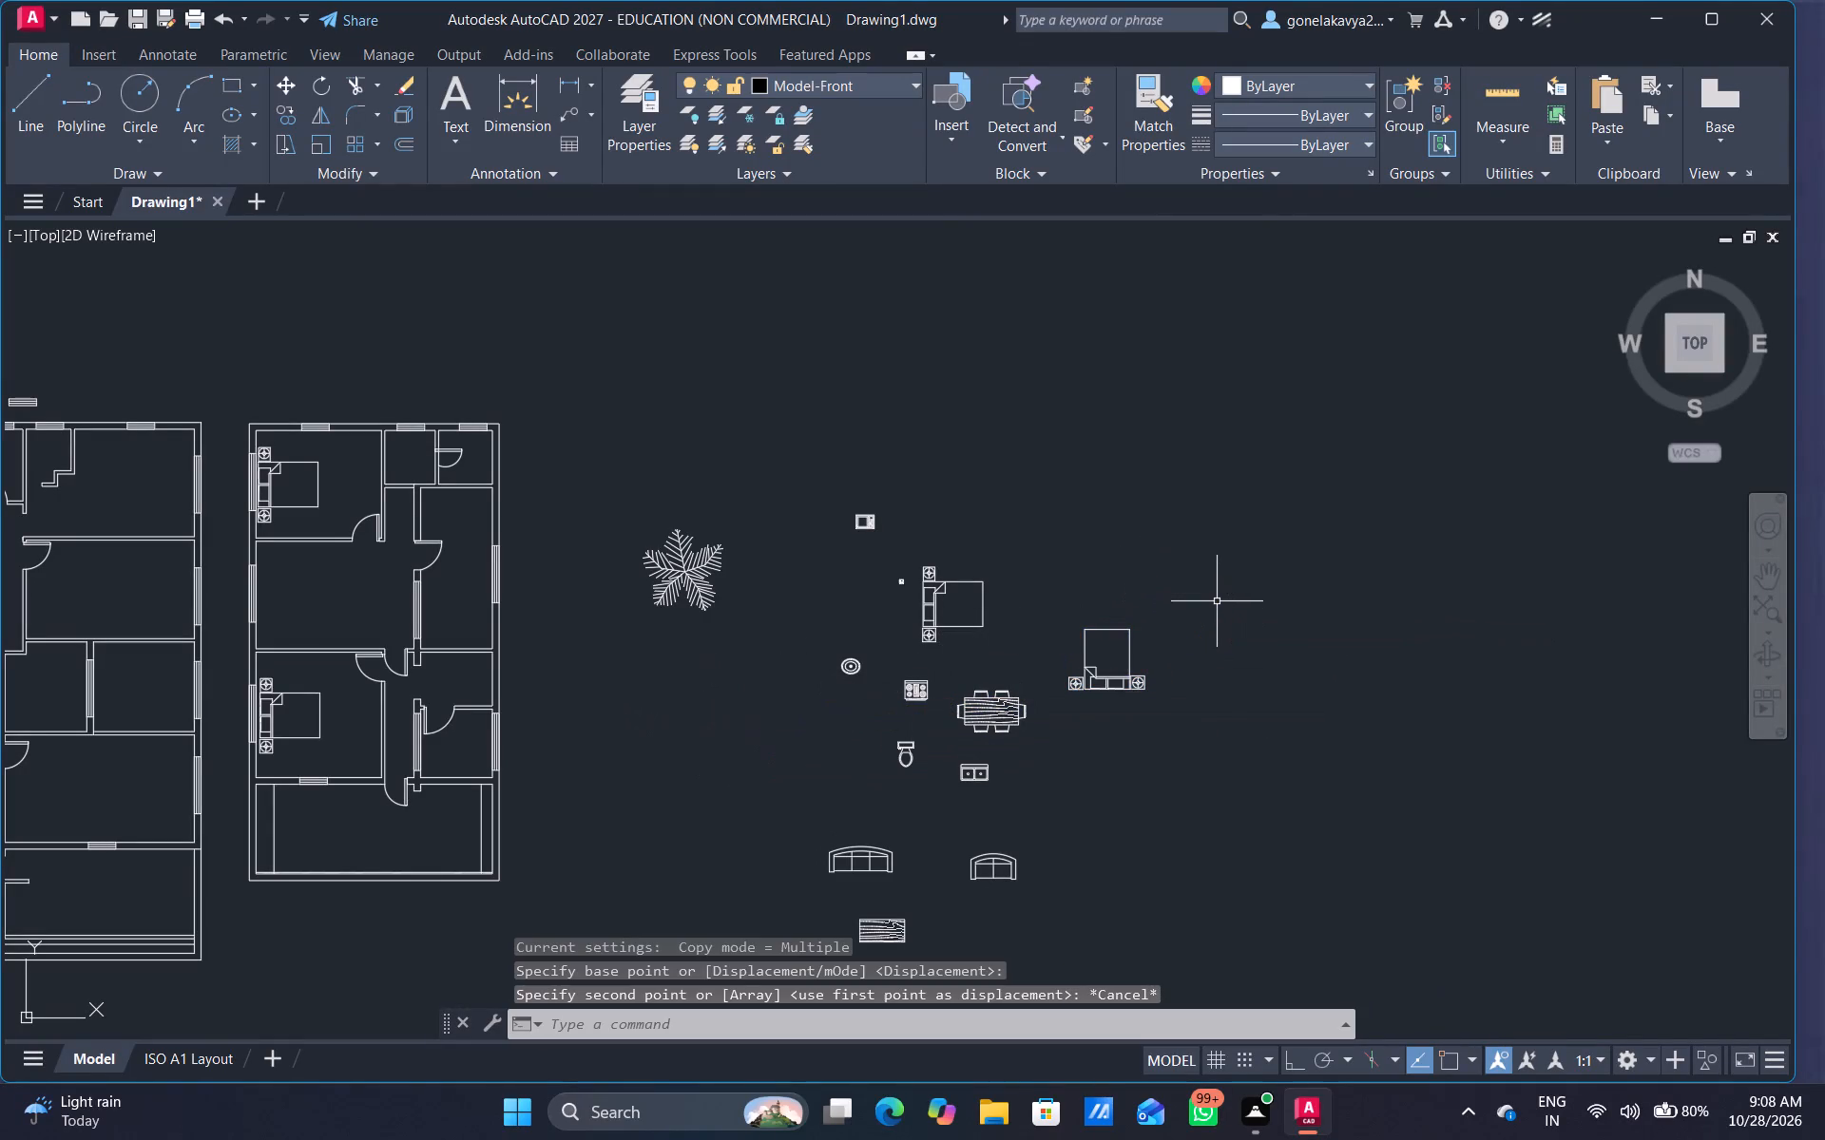
Save the drawing to the Desktop under the file name 2828.
left_click(792, 1022)
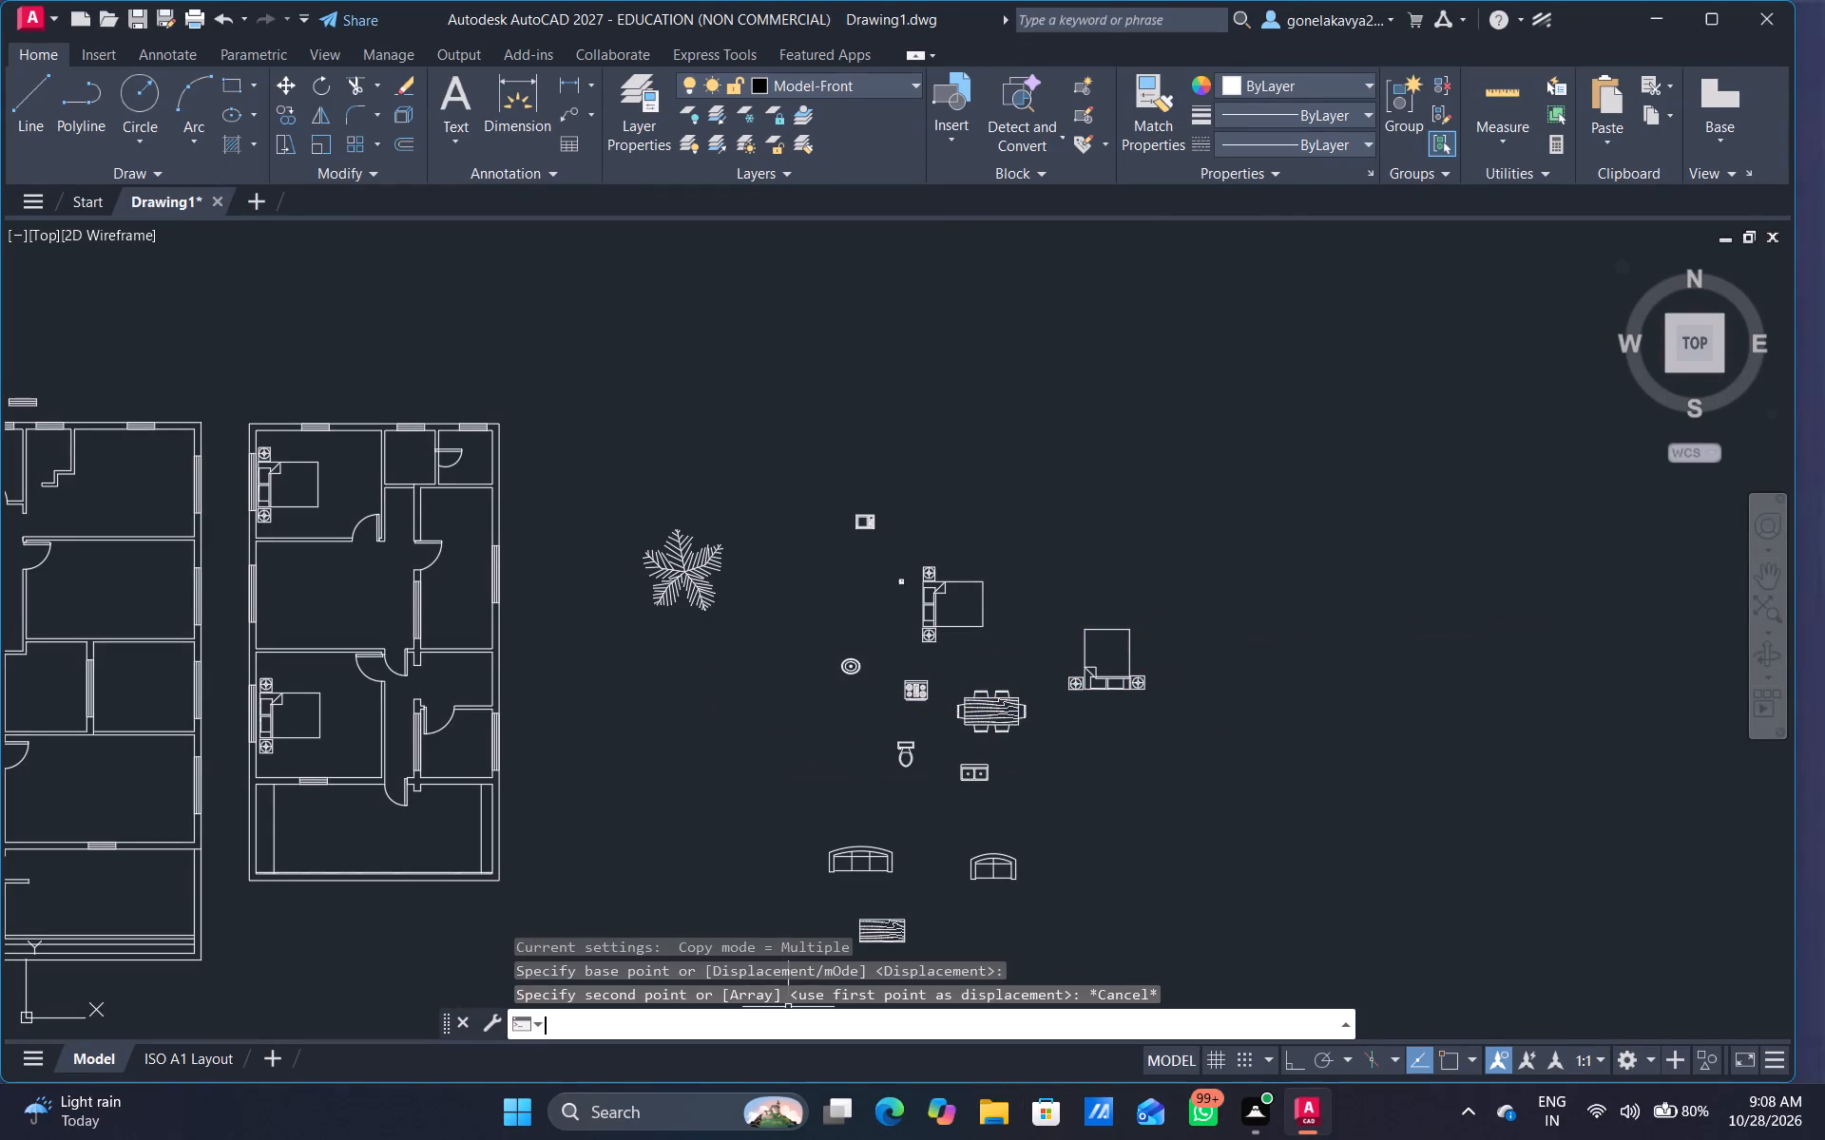
key("ctrl+s")
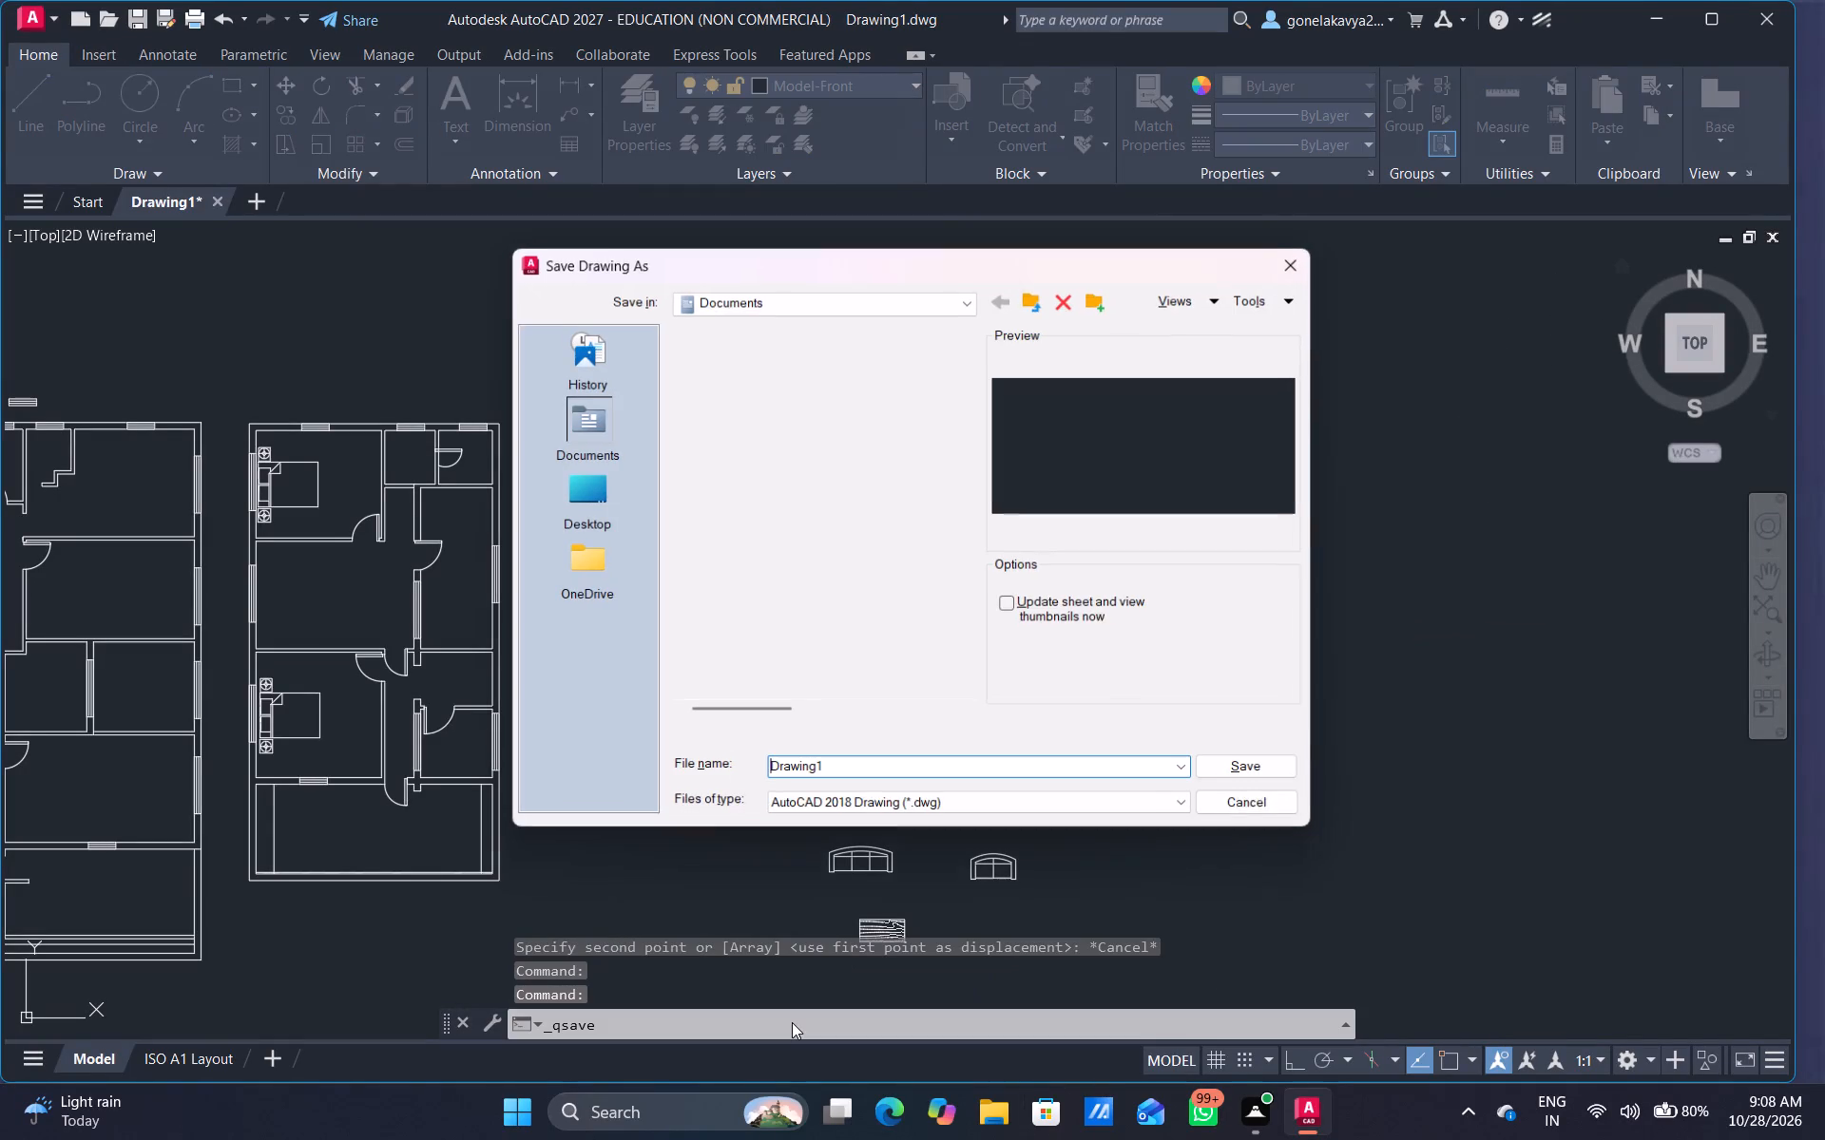
left_click(1025, 762)
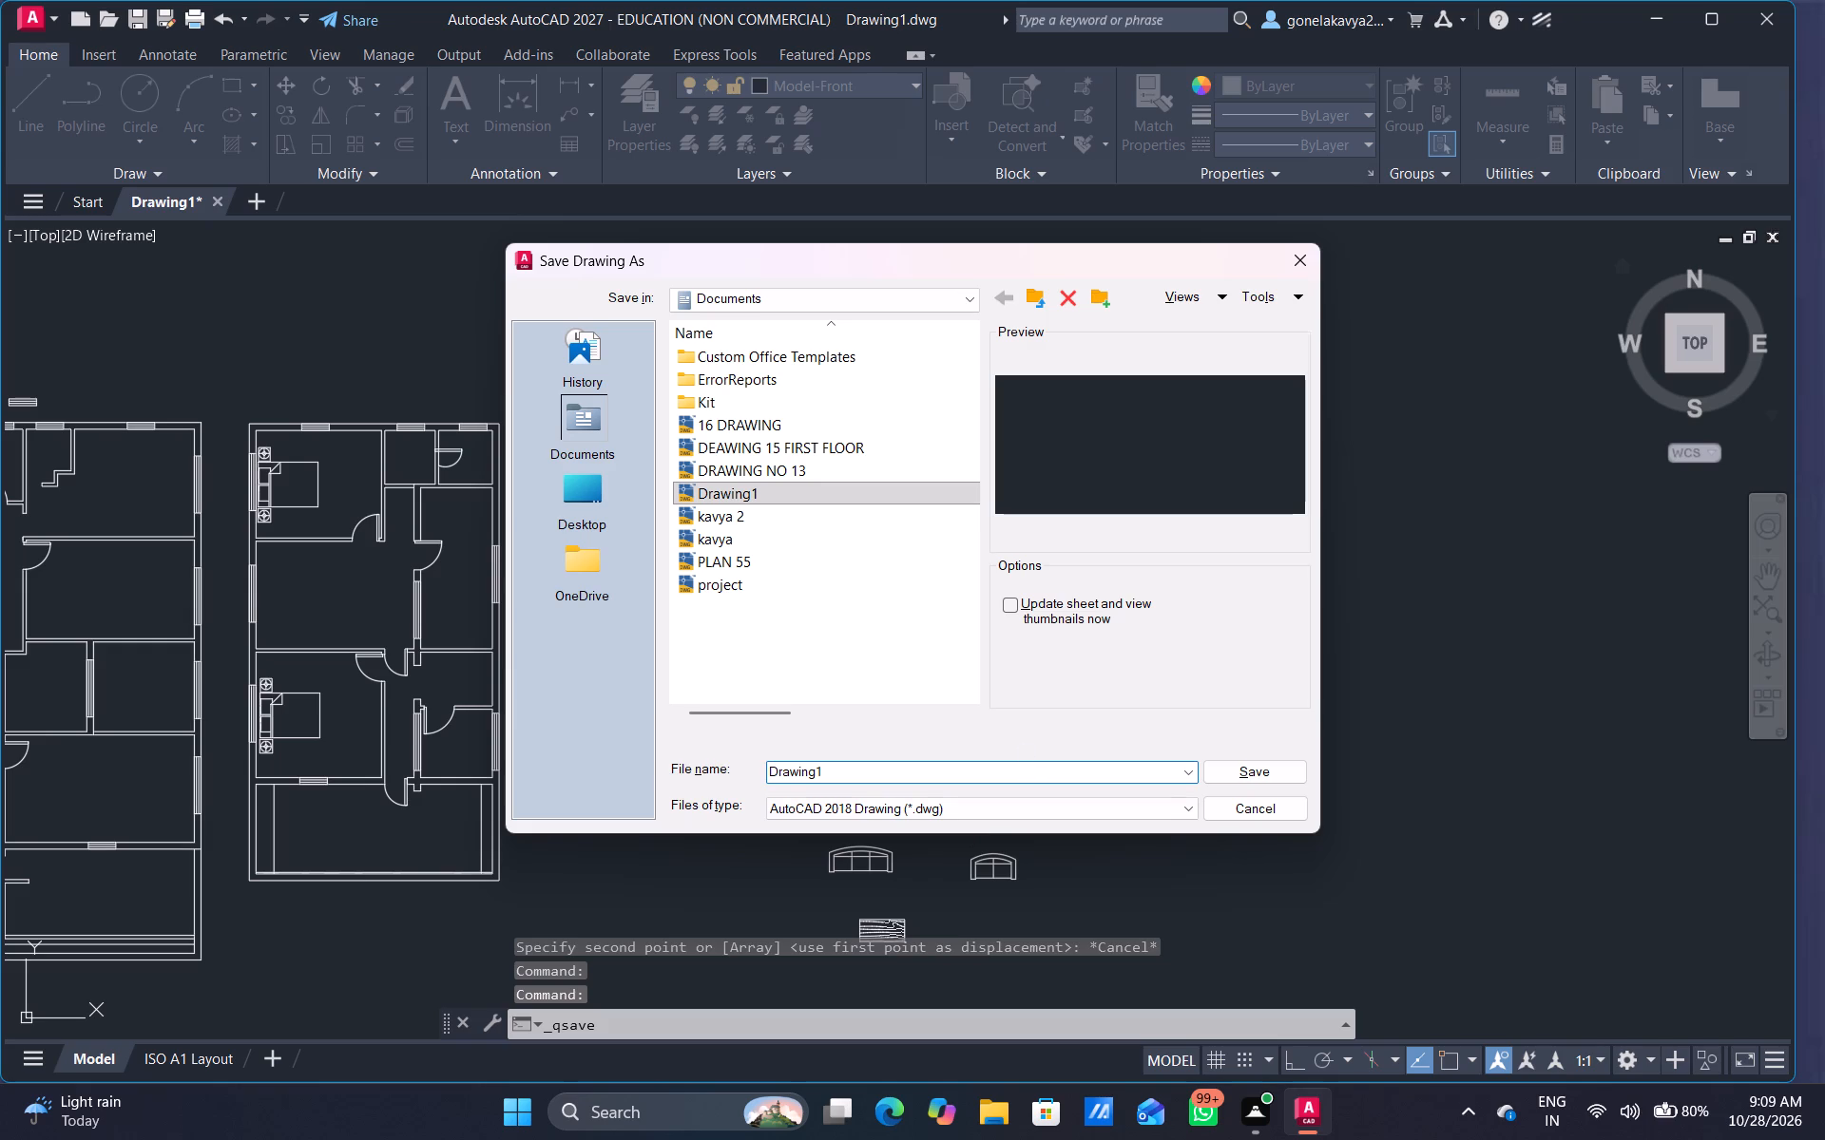
left_click(1025, 775)
key("BackSpace")
key("BackSpace")
key("BackSpace")
key("BackSpace")
key("BackSpace")
key("BackSpace")
key("BackSpace")
key("BackSpace")
key("BackSpace")
key("BackSpace")
key("BackSpace")
key("BackSpace")
key("BackSpace")
key("BackSpace")
key("BackSpace")
key("BackSpace")
key("BackSpace")
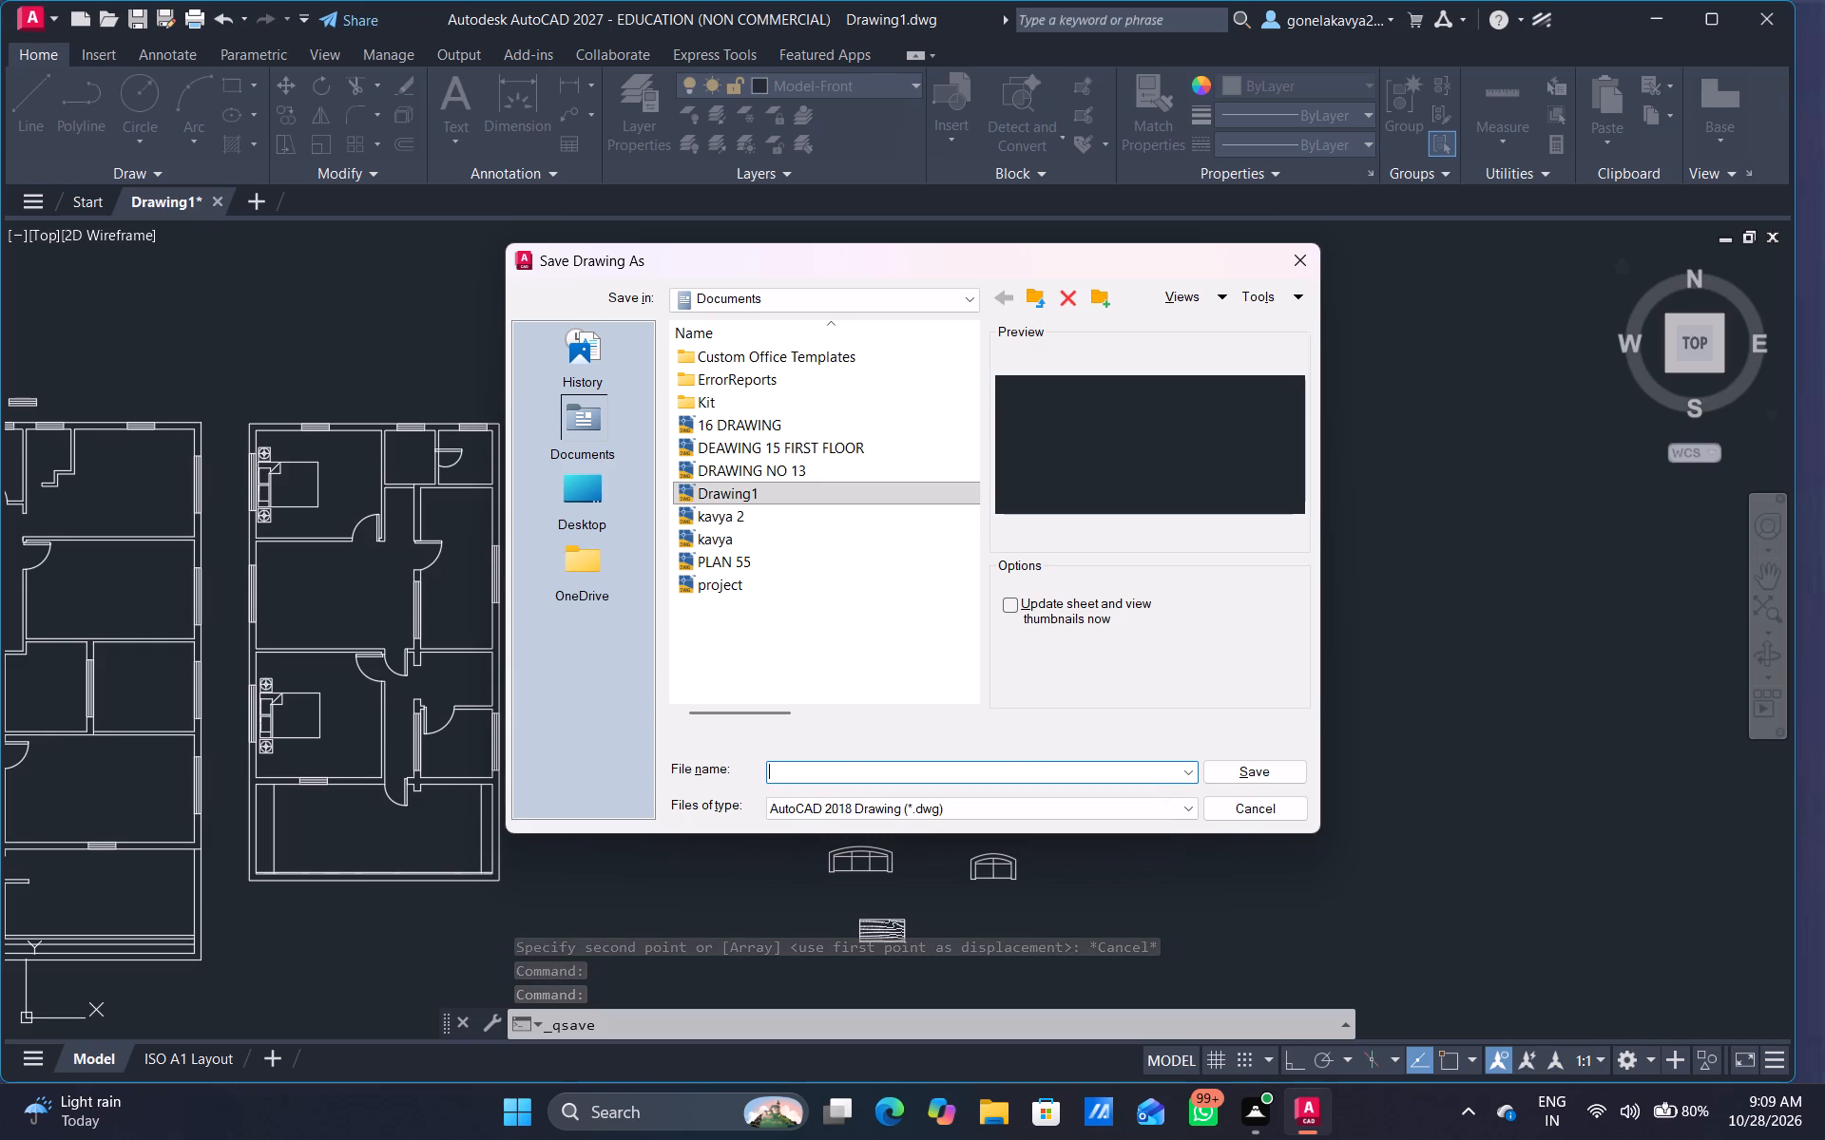
type("28")
type("28")
left_click(562, 486)
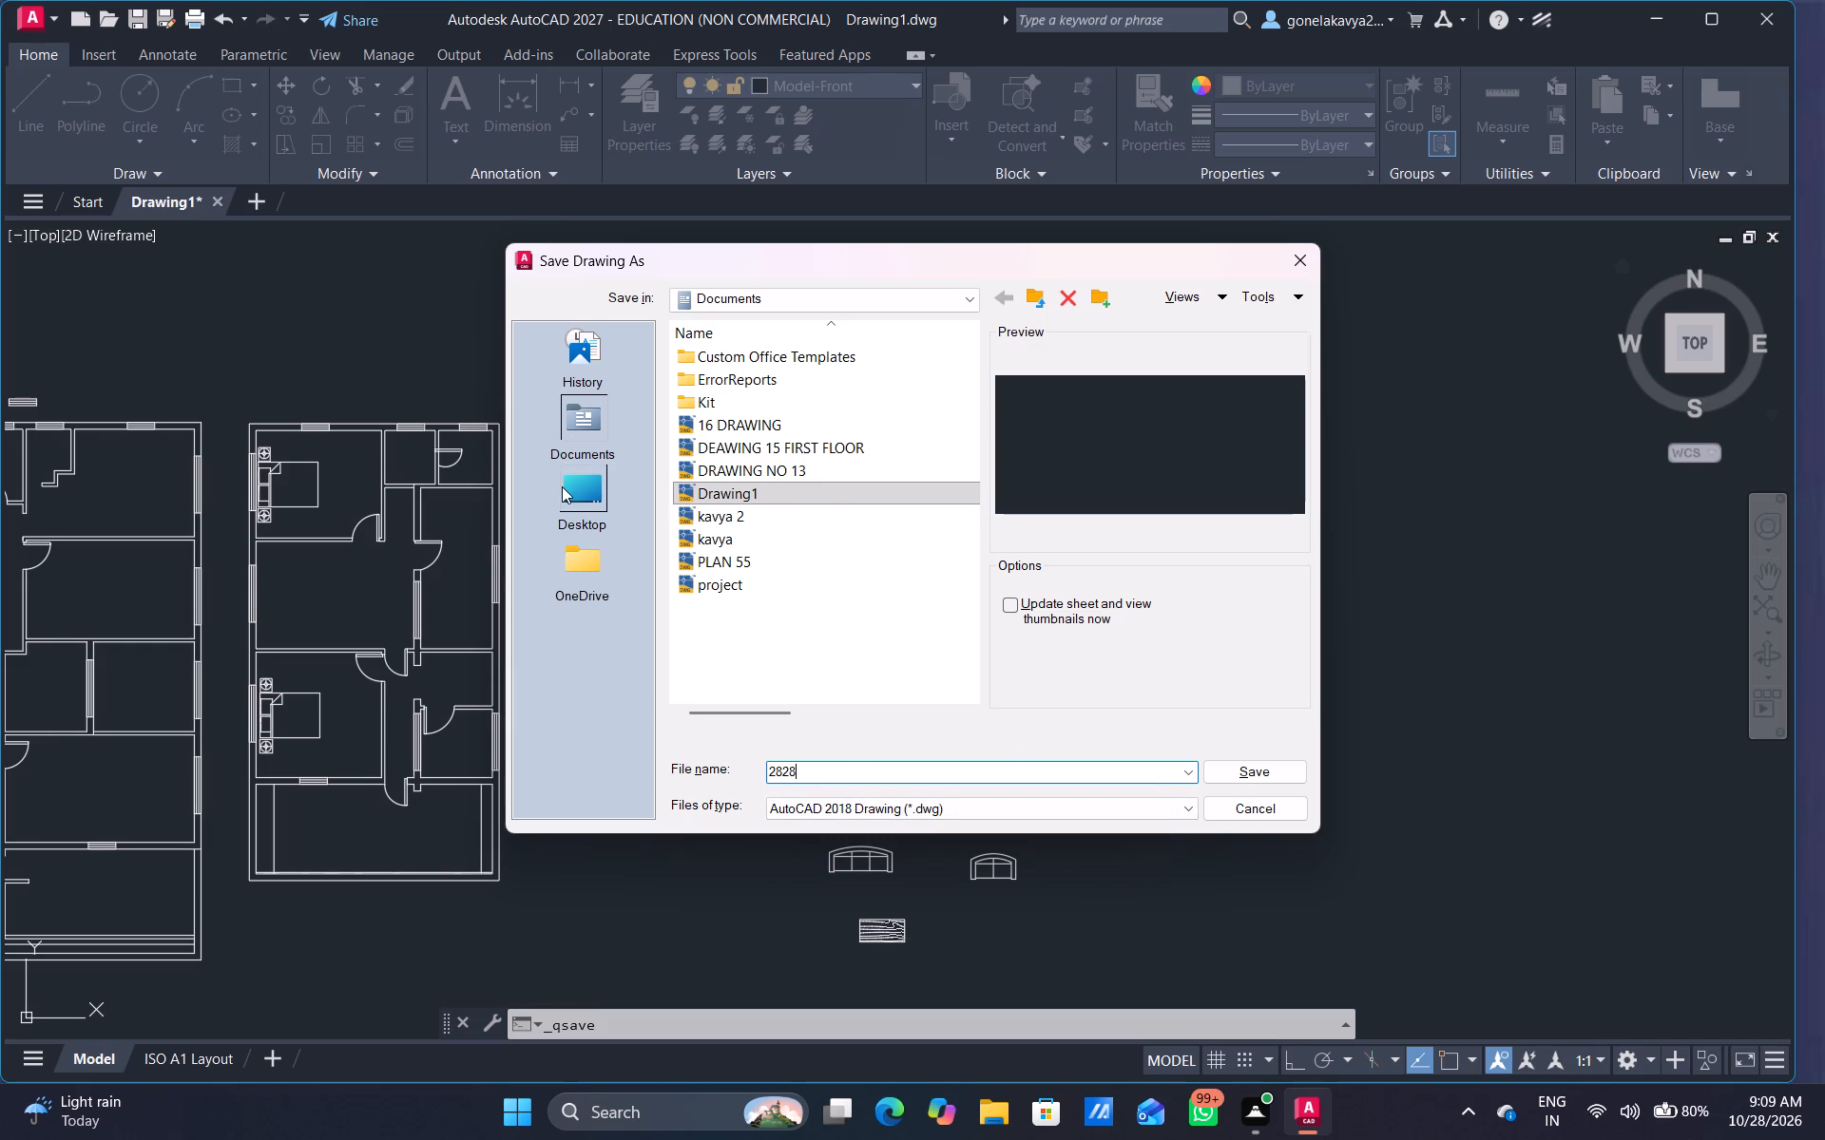
left_click(1248, 768)
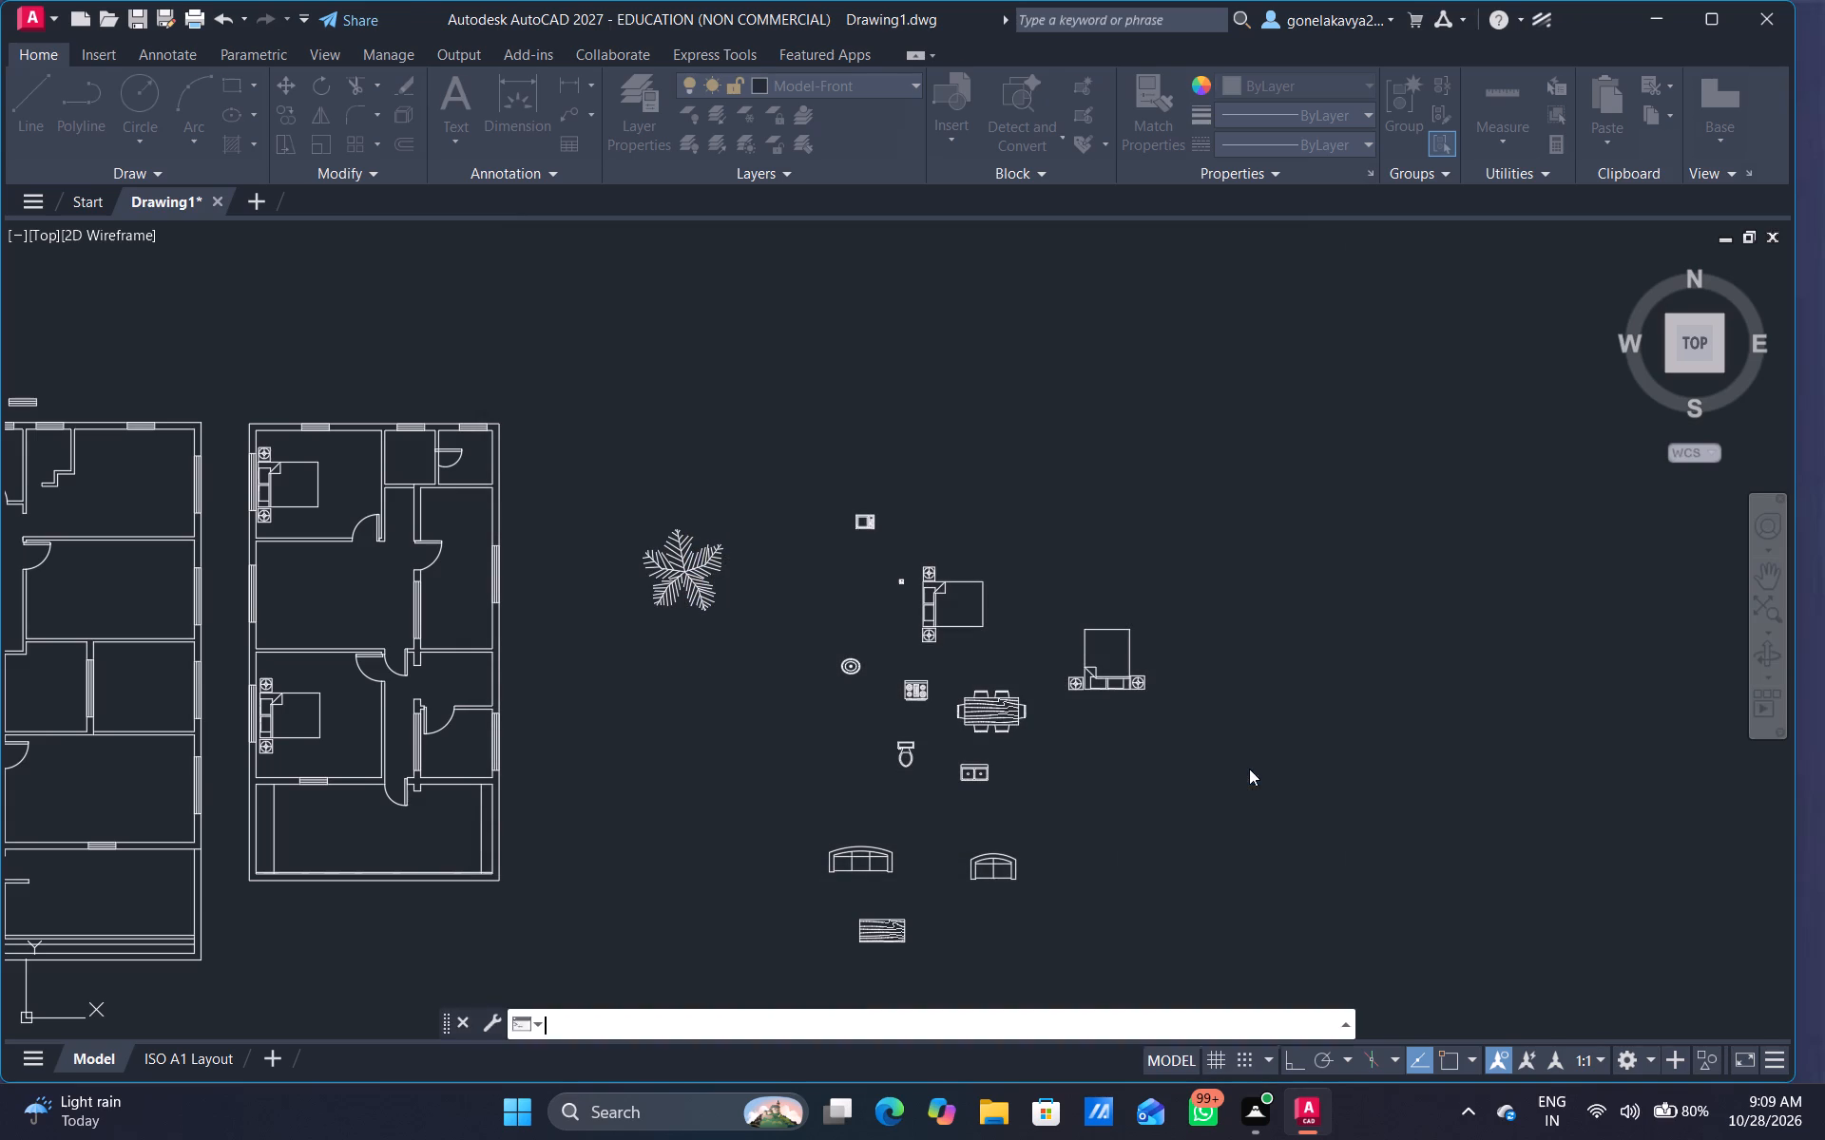
Start the Plot command and choose DWG To PDF.pc3 as the plotter.
left_click(1020, 1026)
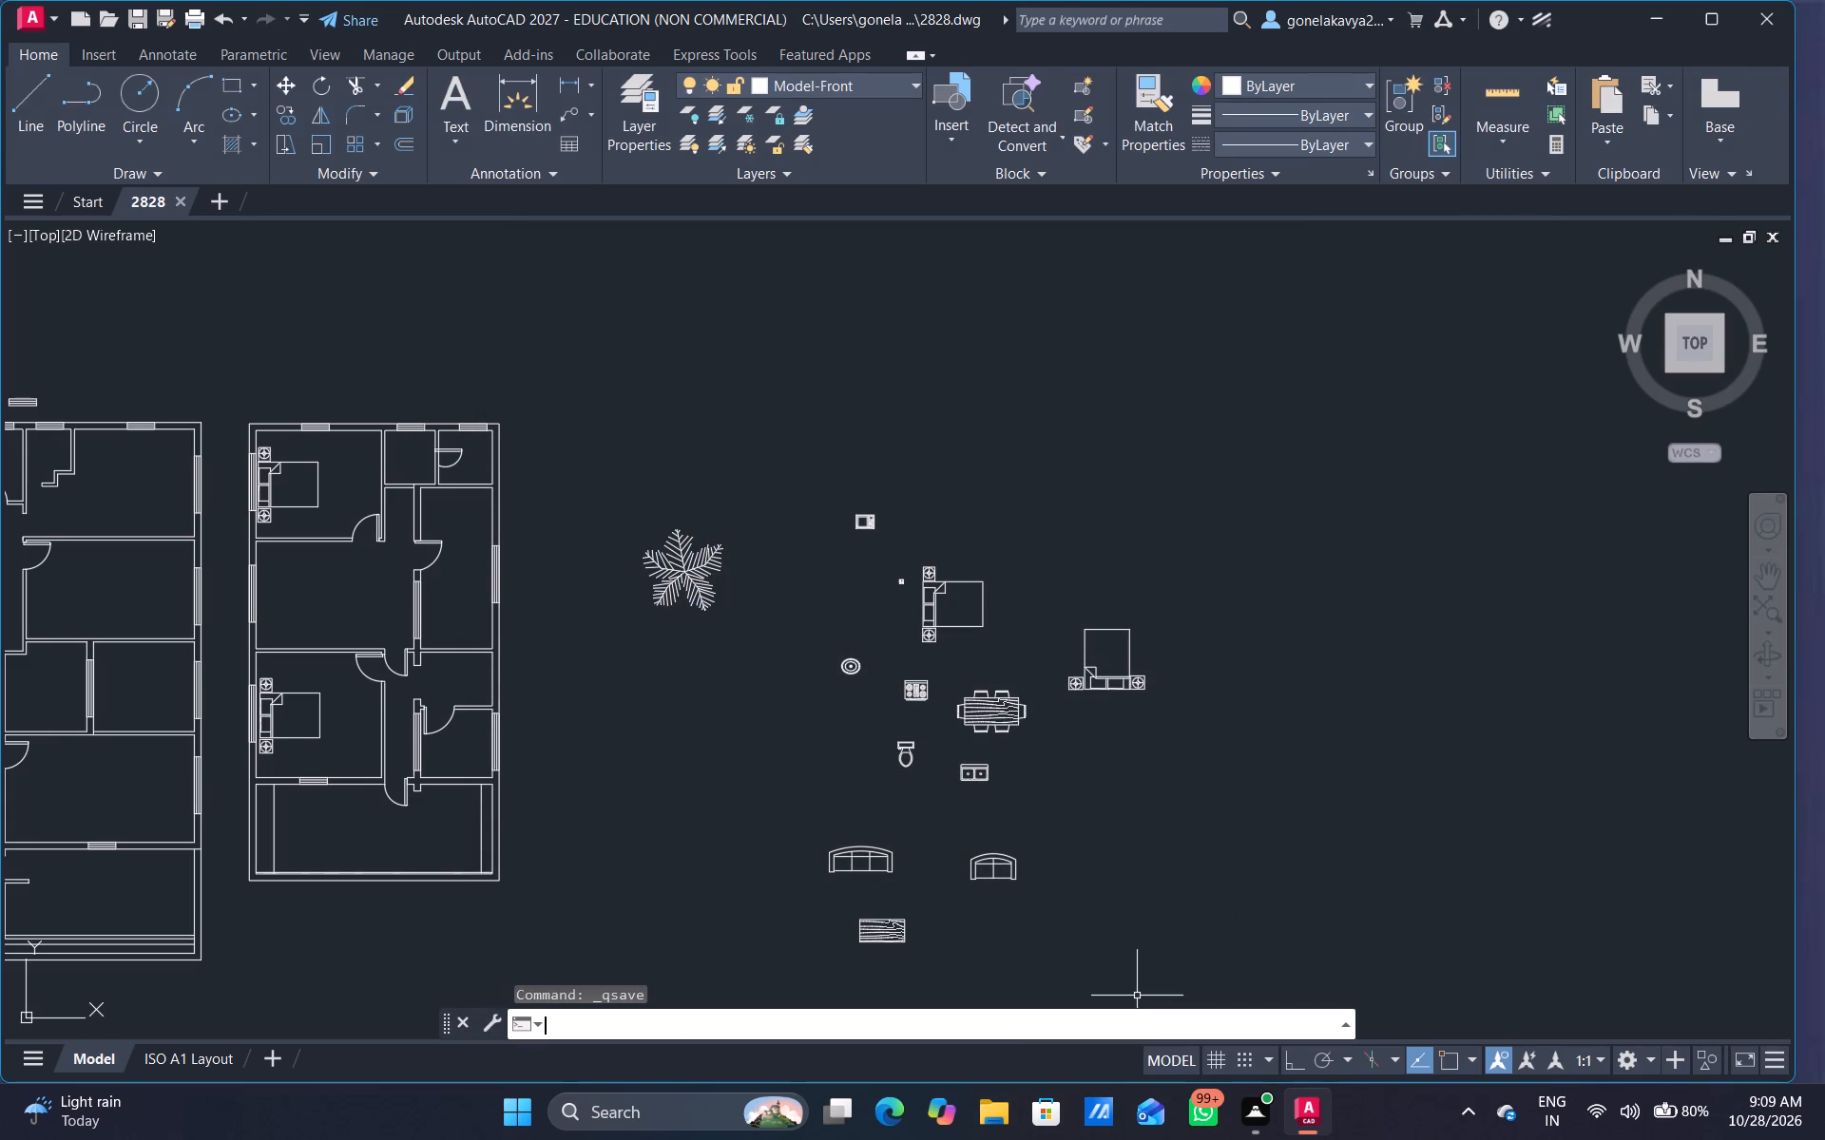
type("plo")
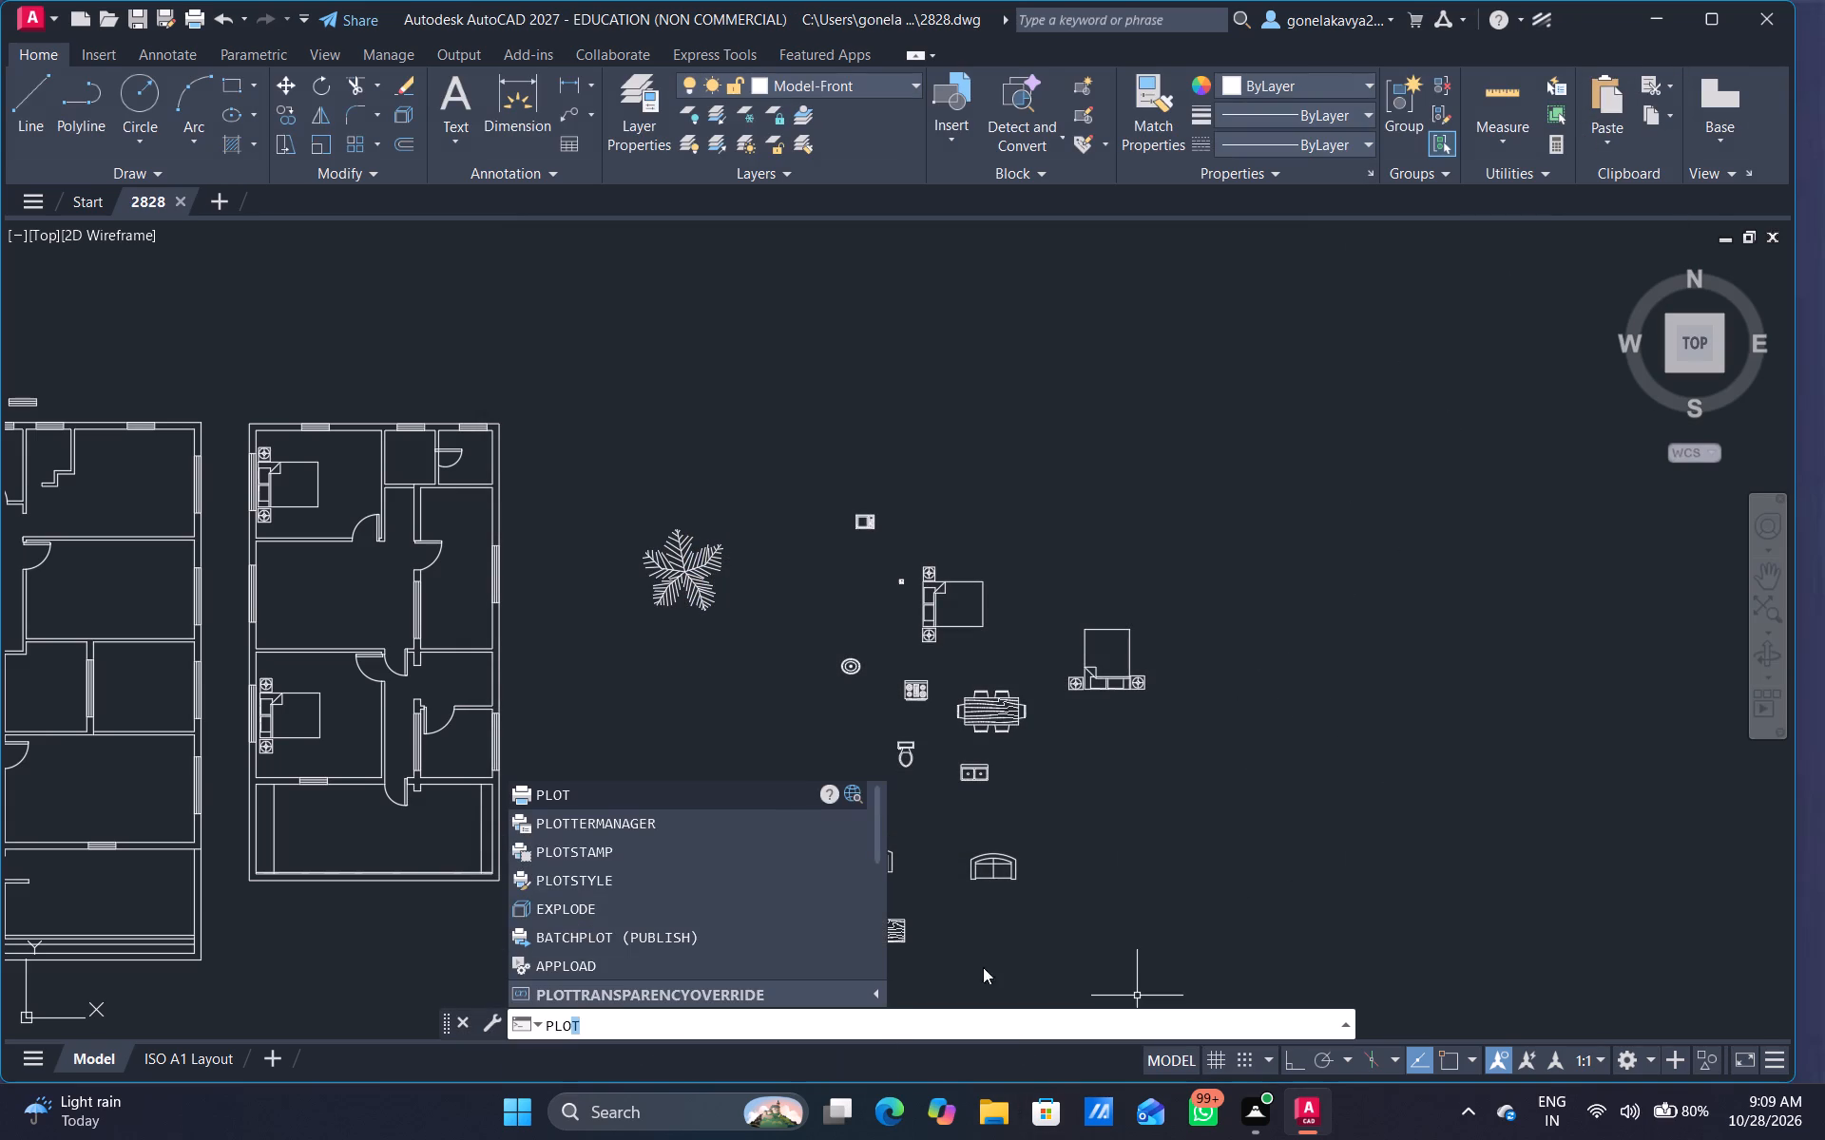
left_click(778, 794)
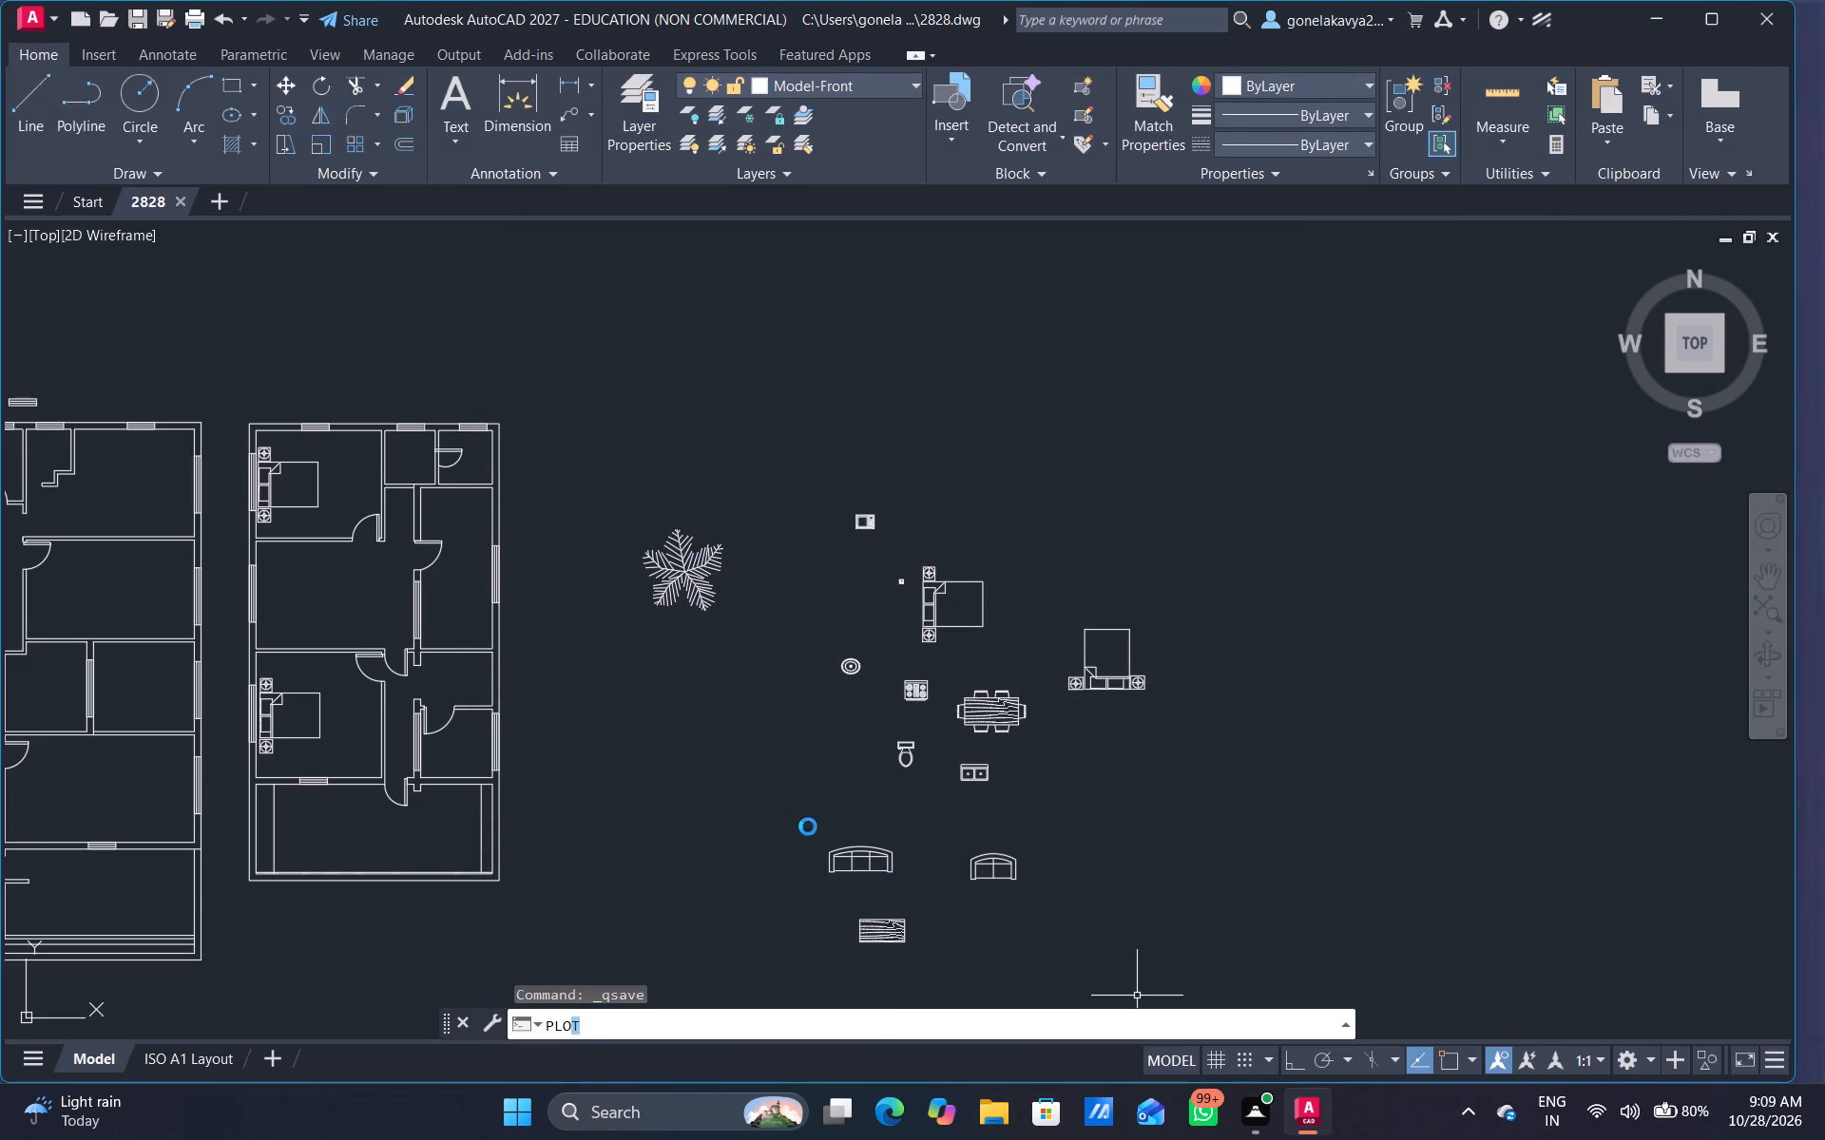
left_click(864, 399)
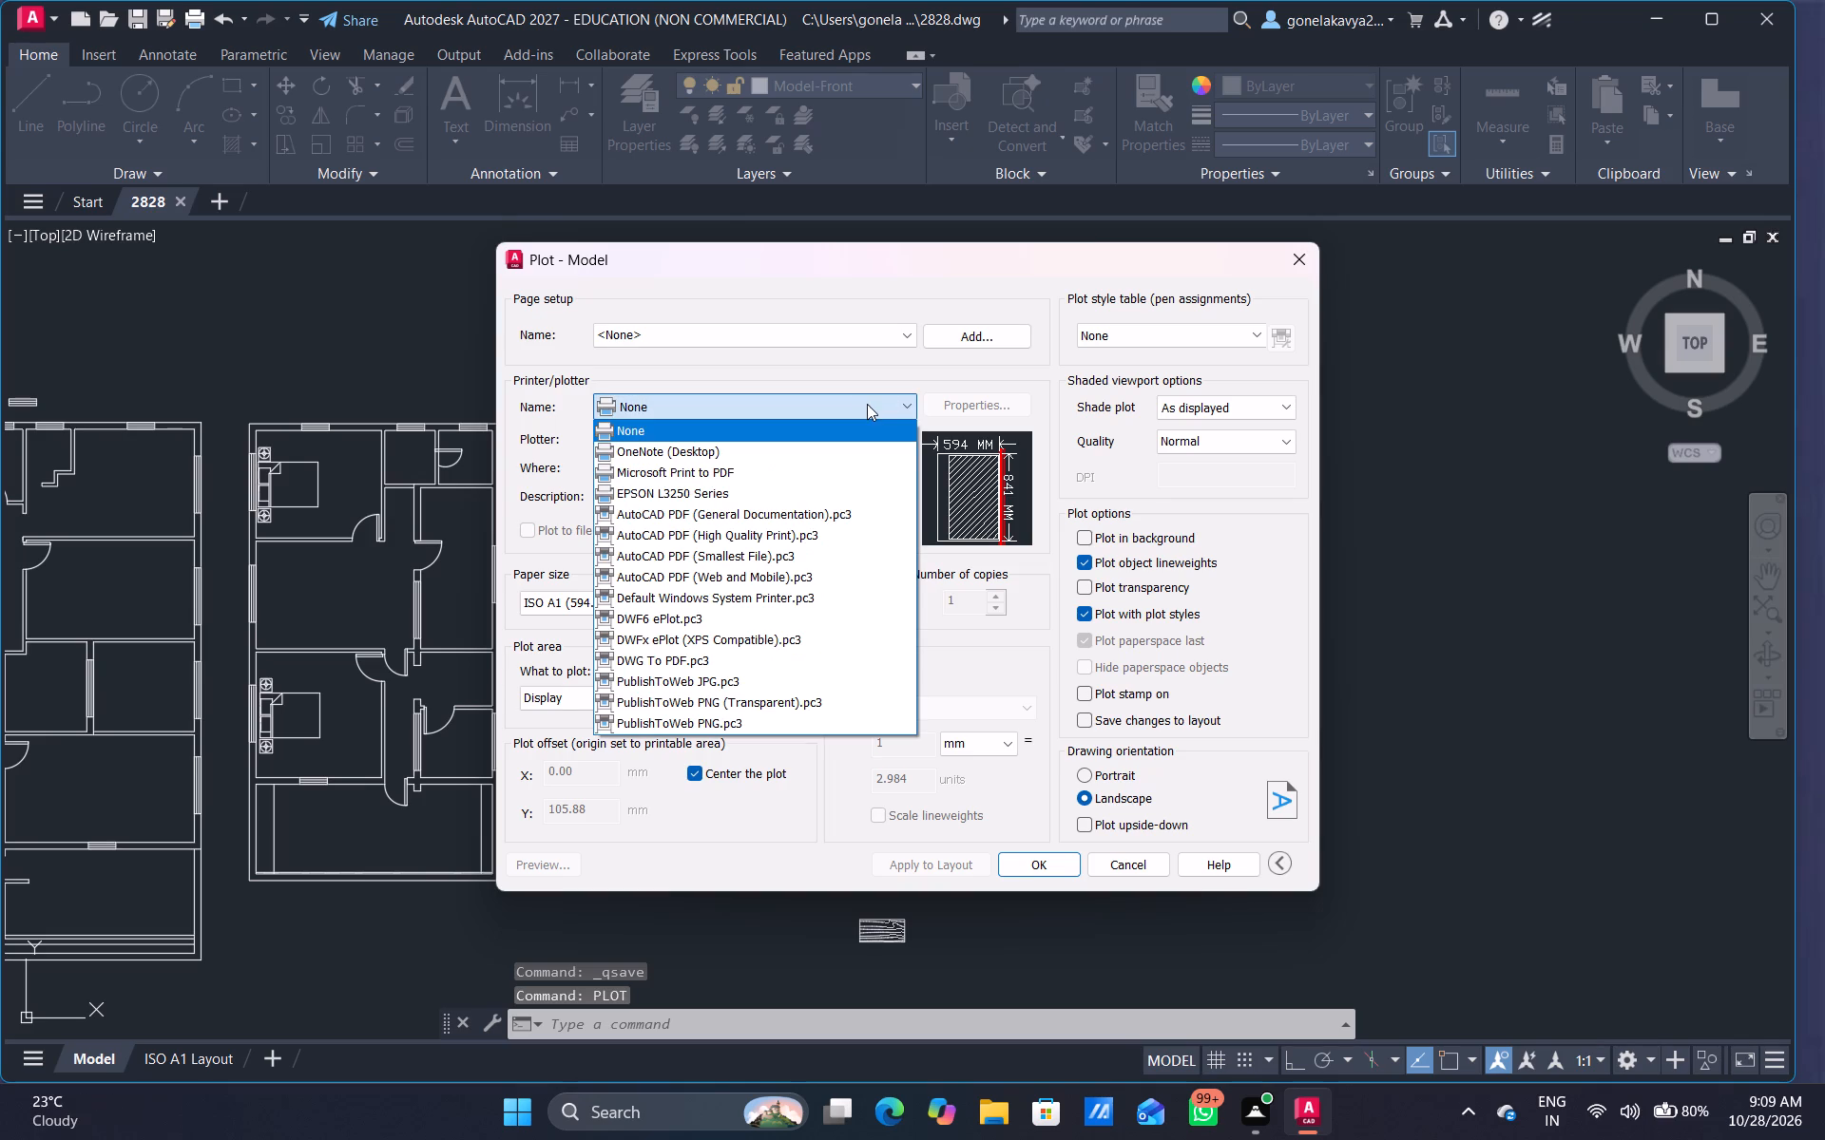
left_click(770, 665)
Set the plot area to a window enclosing both house floor plans.
left_click(613, 702)
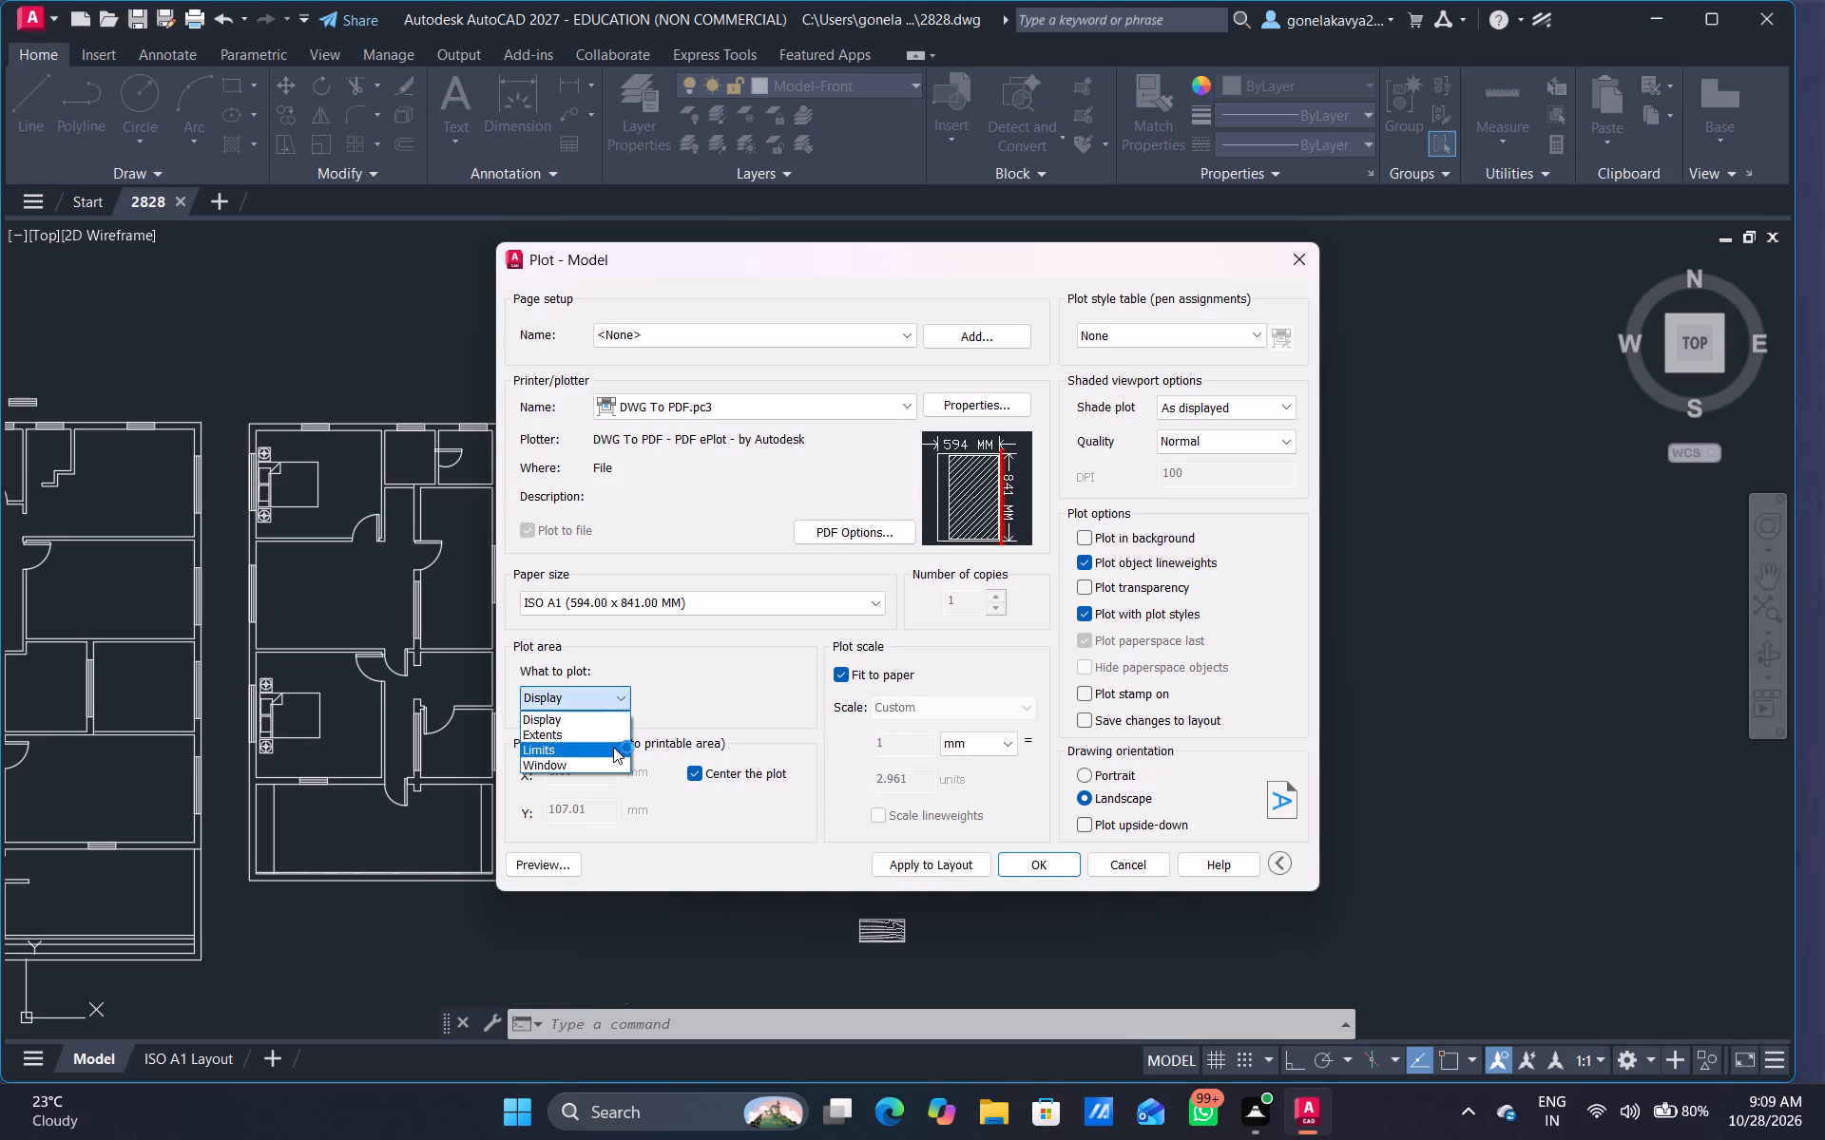
left_click(610, 757)
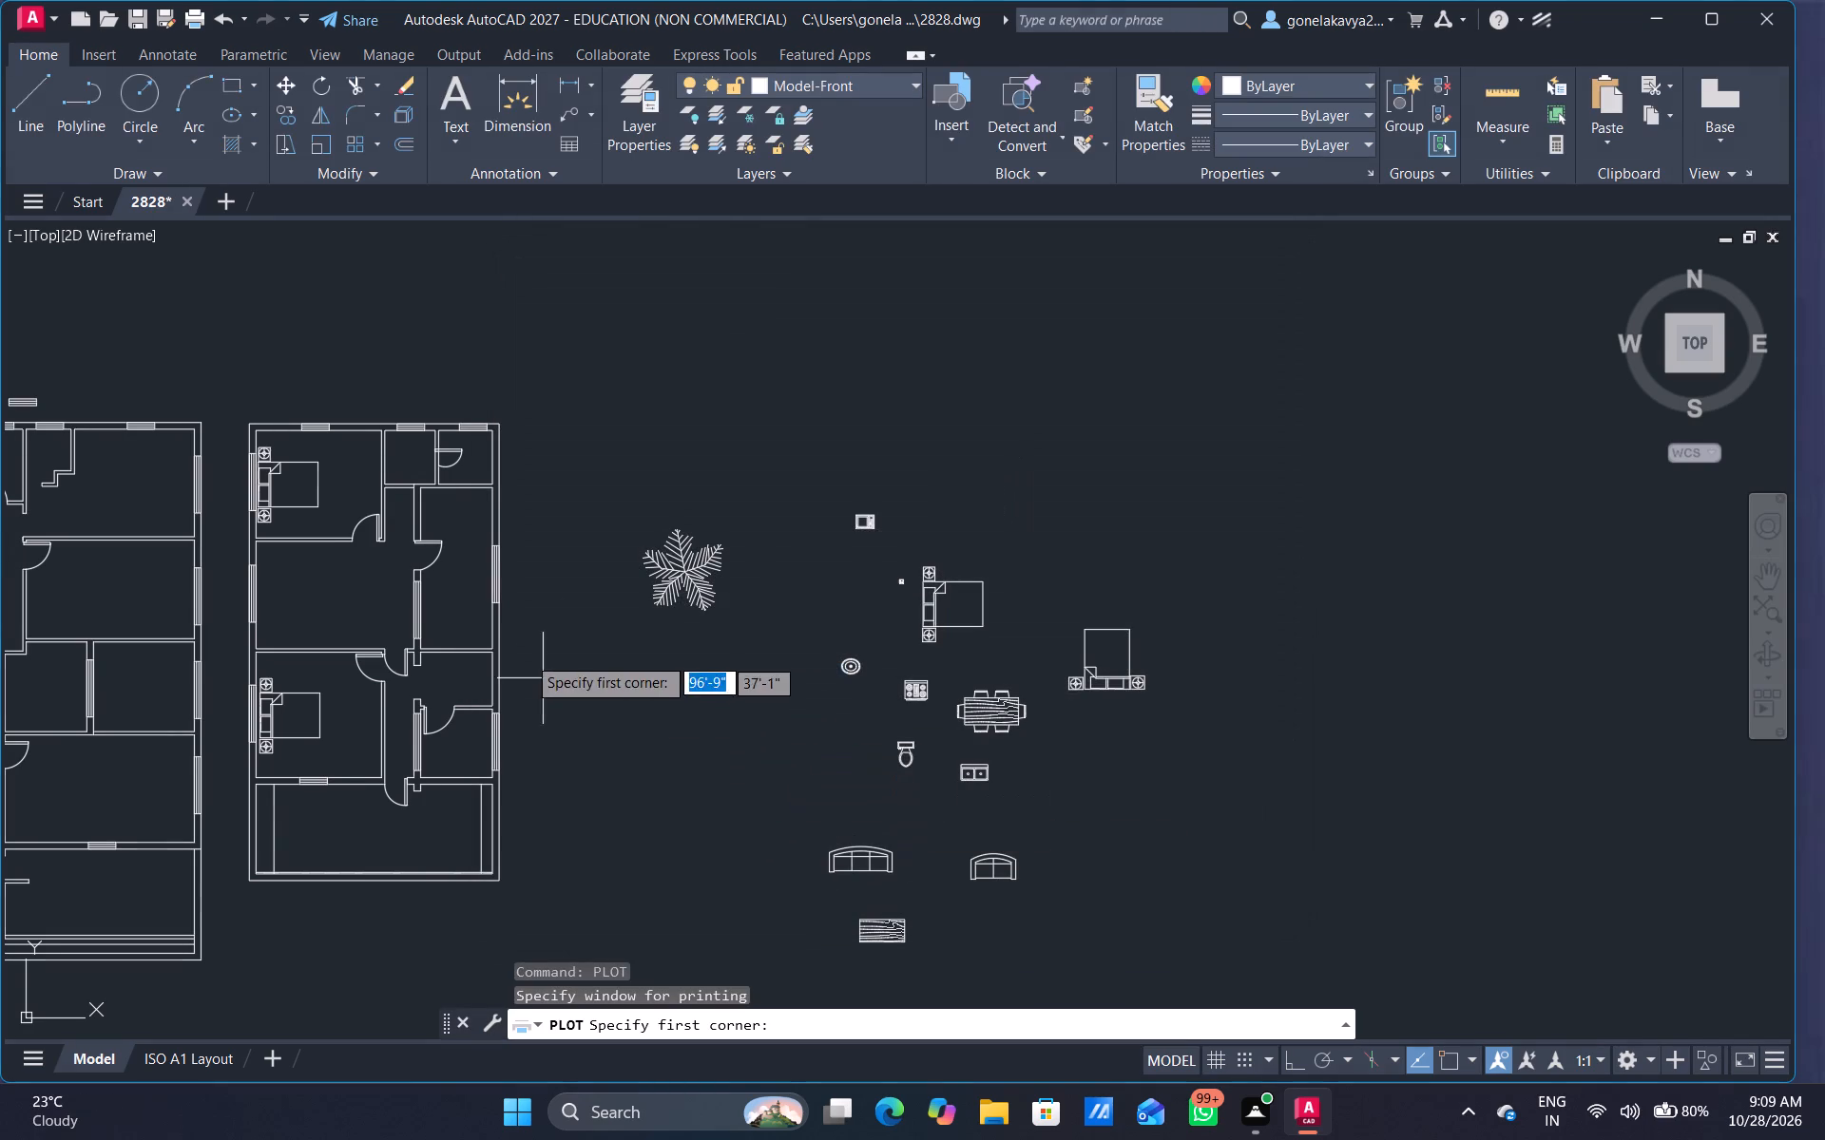
middle_click_drag(597, 638, 1528, 524)
scroll(1529, 523, "down", 1)
left_click_drag(1030, 346, 1036, 449)
left_click(1533, 749)
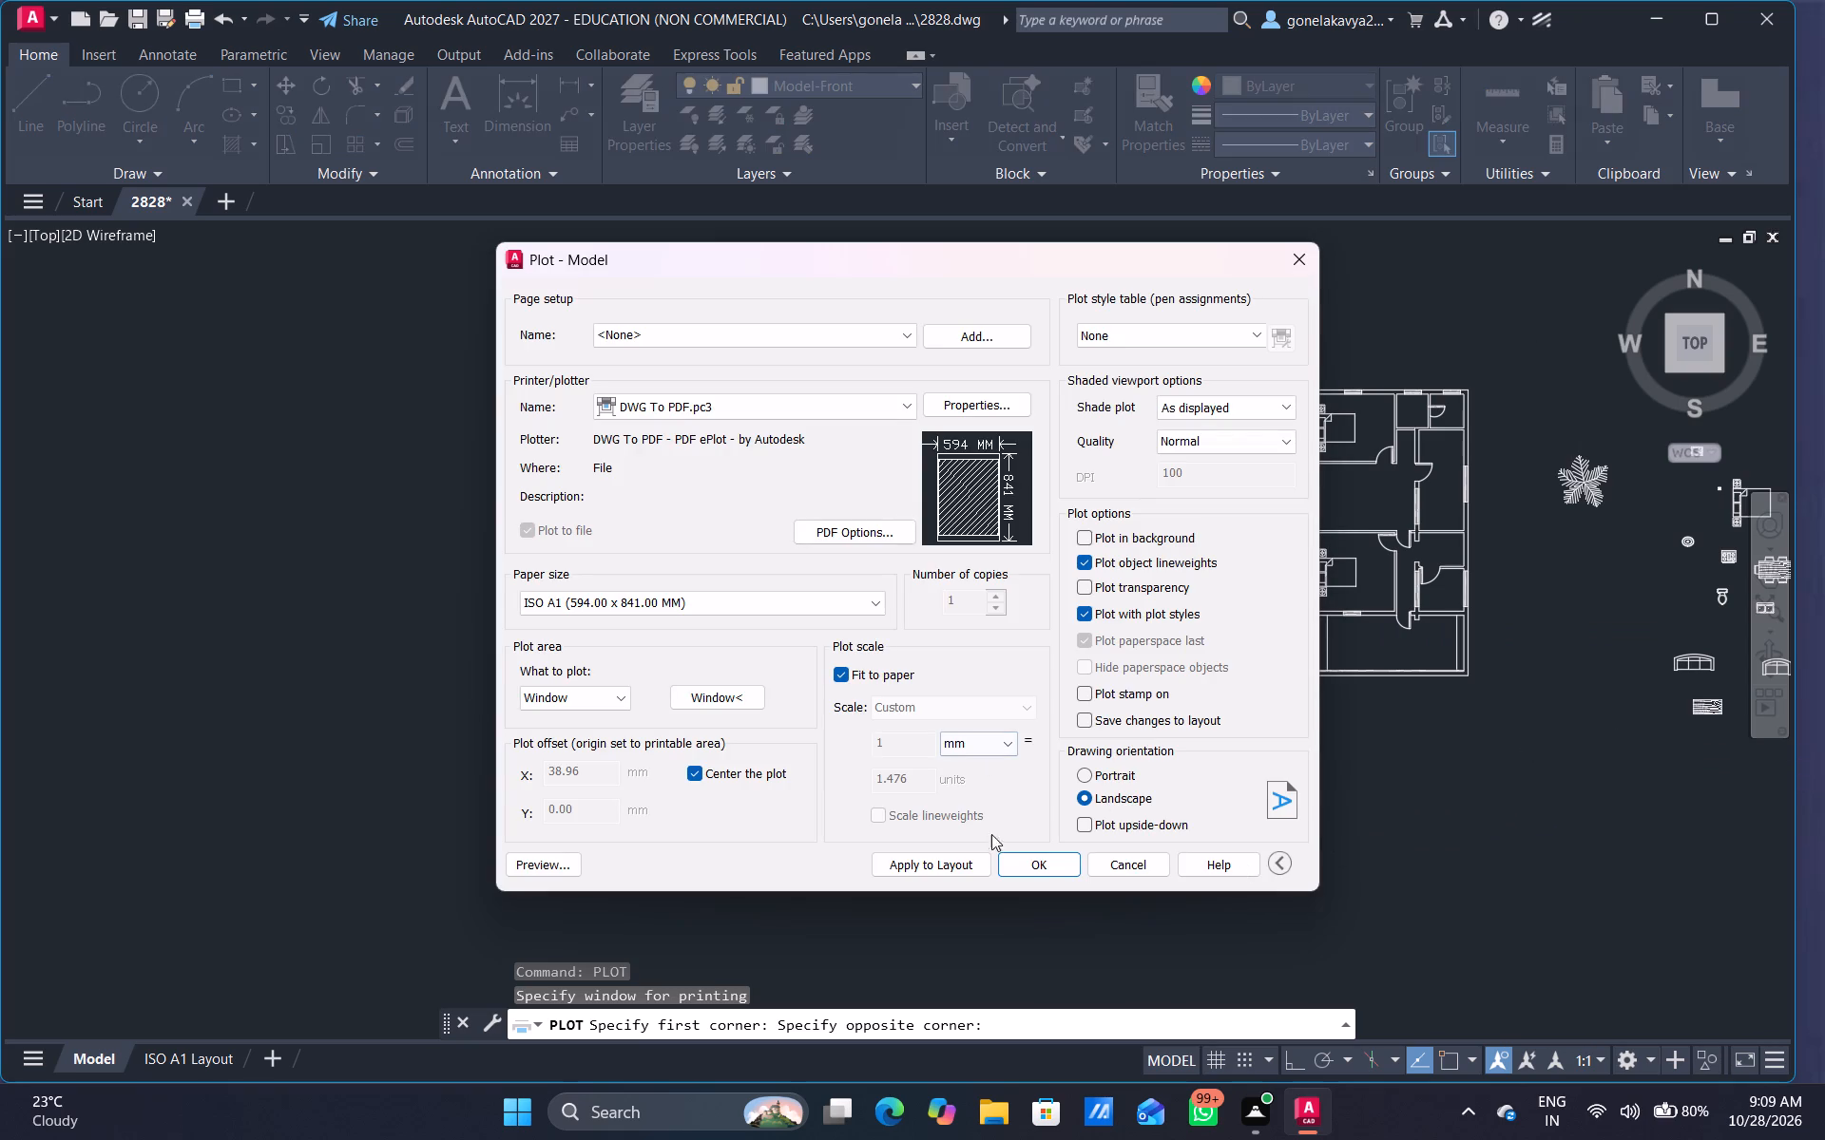
Plot to the file 2828-Model.pdf in the Documents folder and close the opened PDF.
left_click(1049, 868)
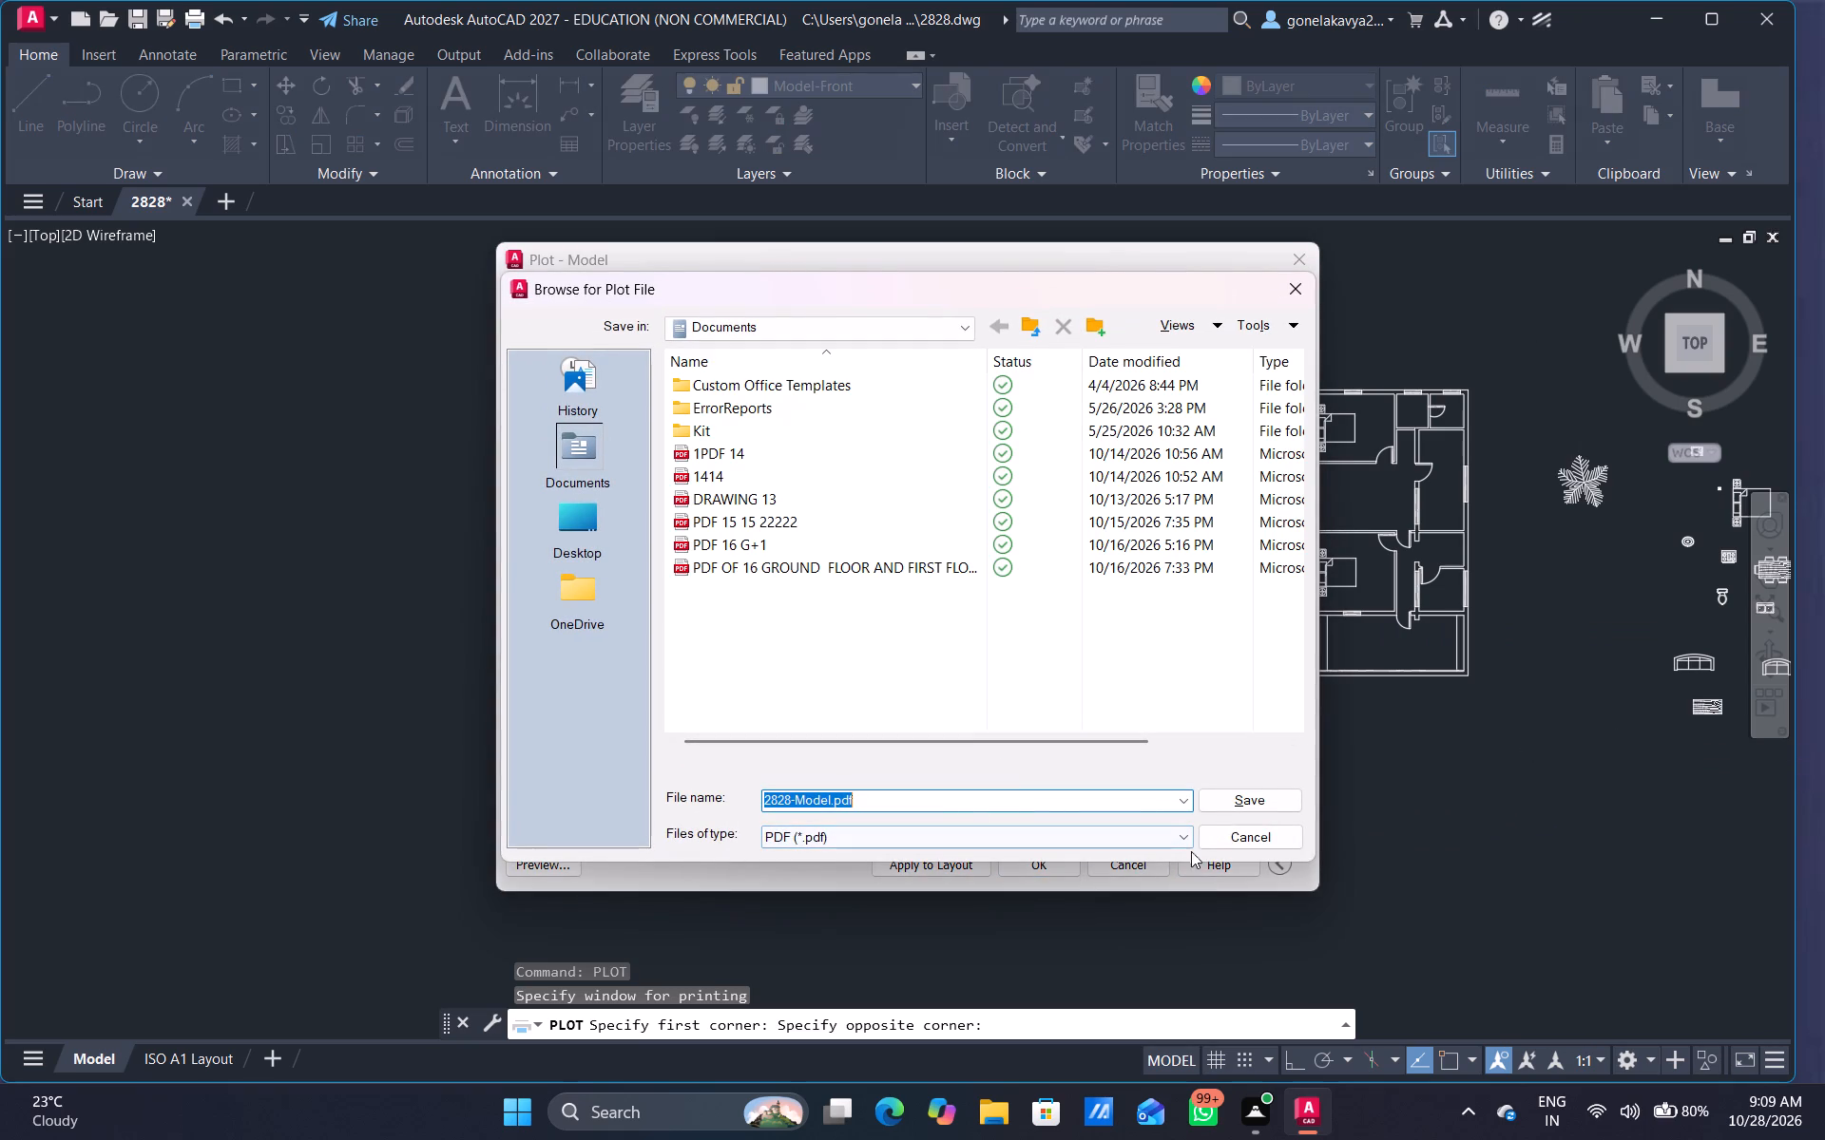
left_click(1279, 807)
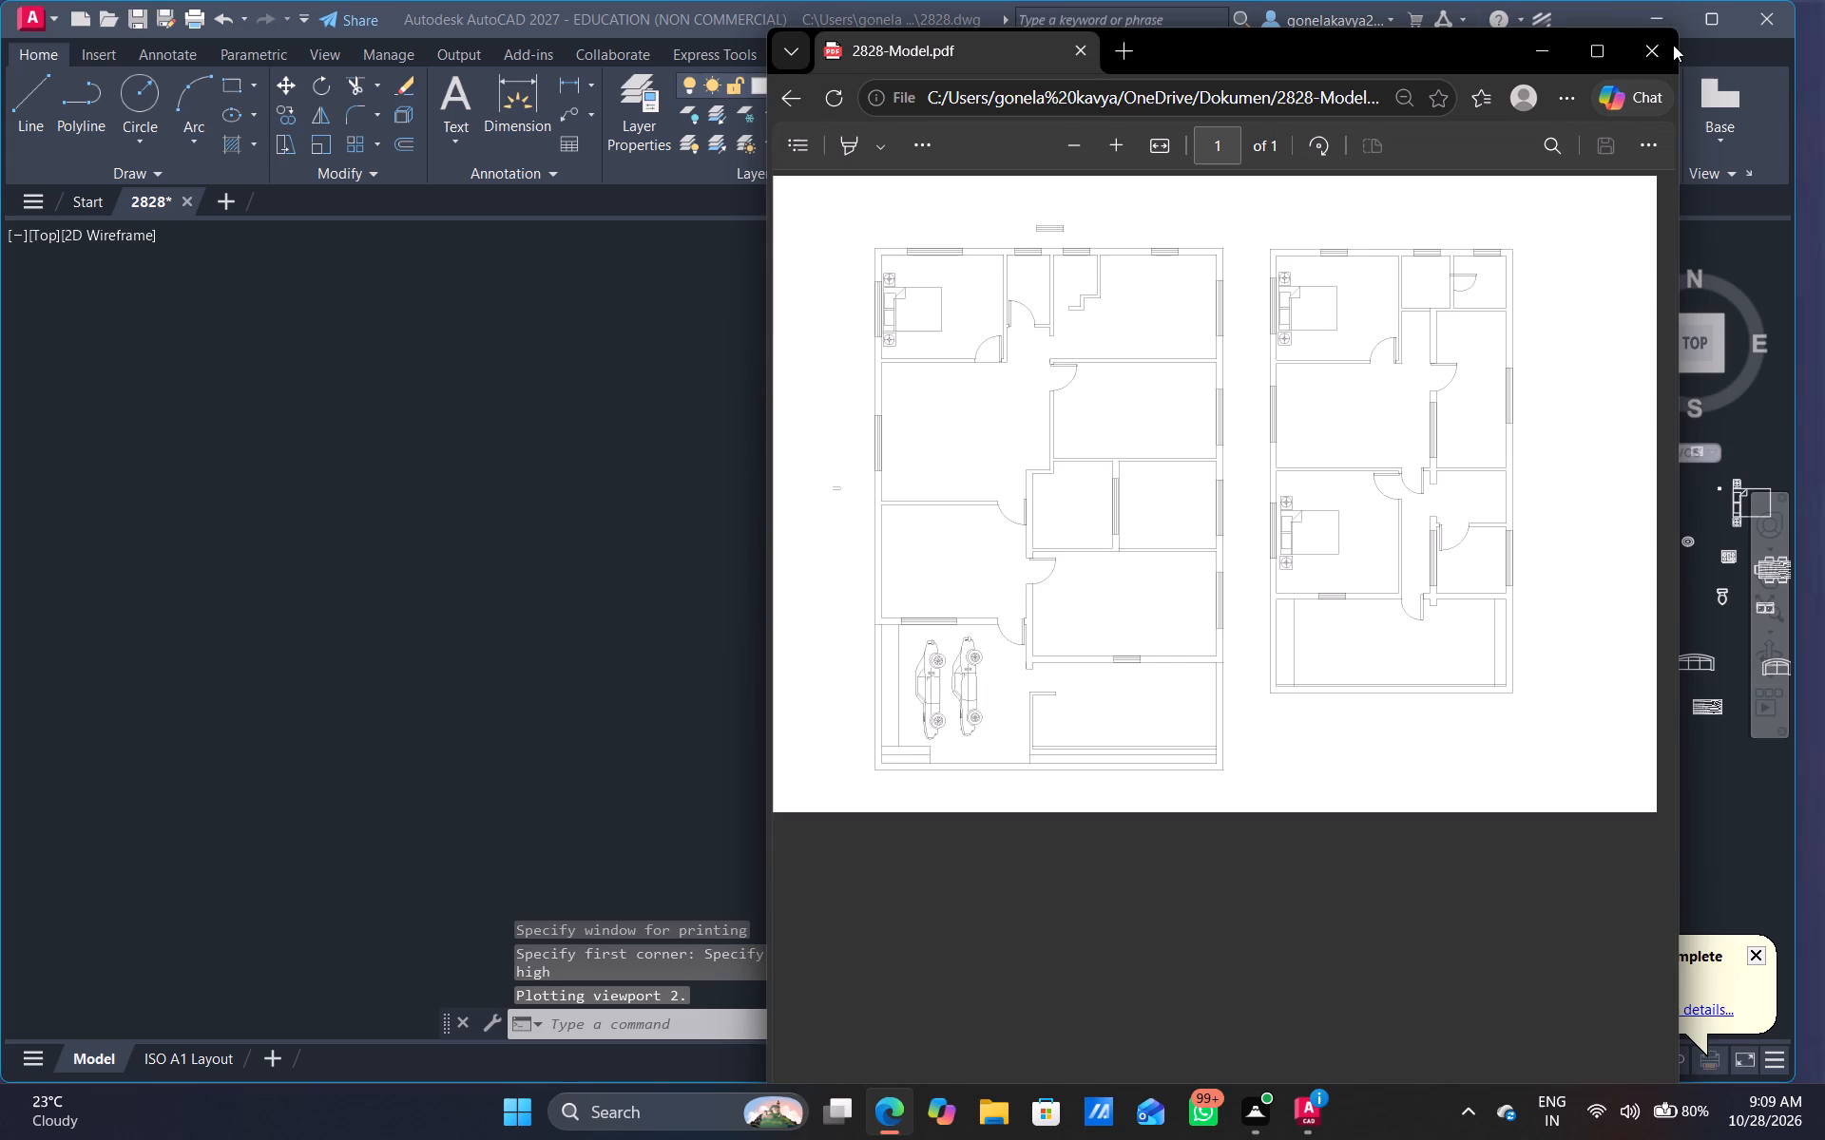
left_click(1672, 51)
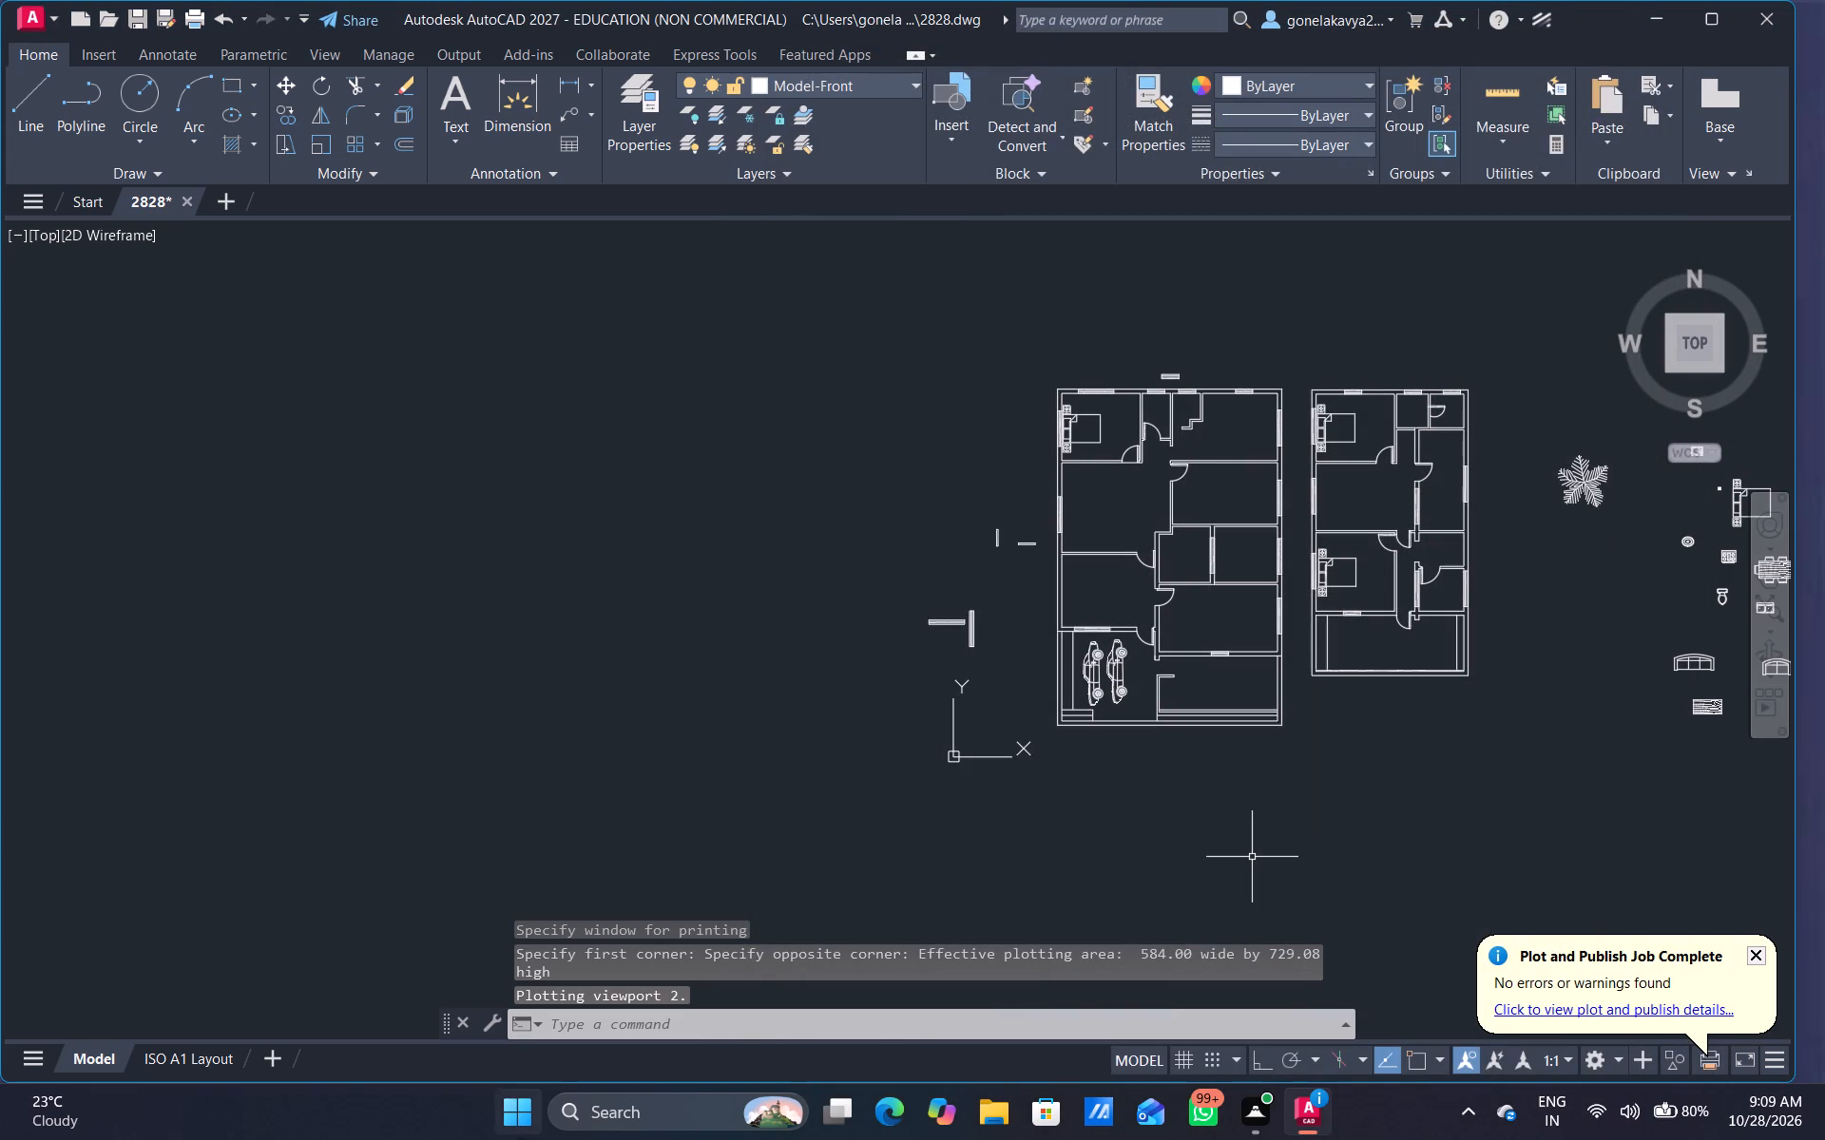
Run the LOGFILEOFF command to turn off log file recording.
left_click(668, 1025)
type("lo")
left_click(736, 821)
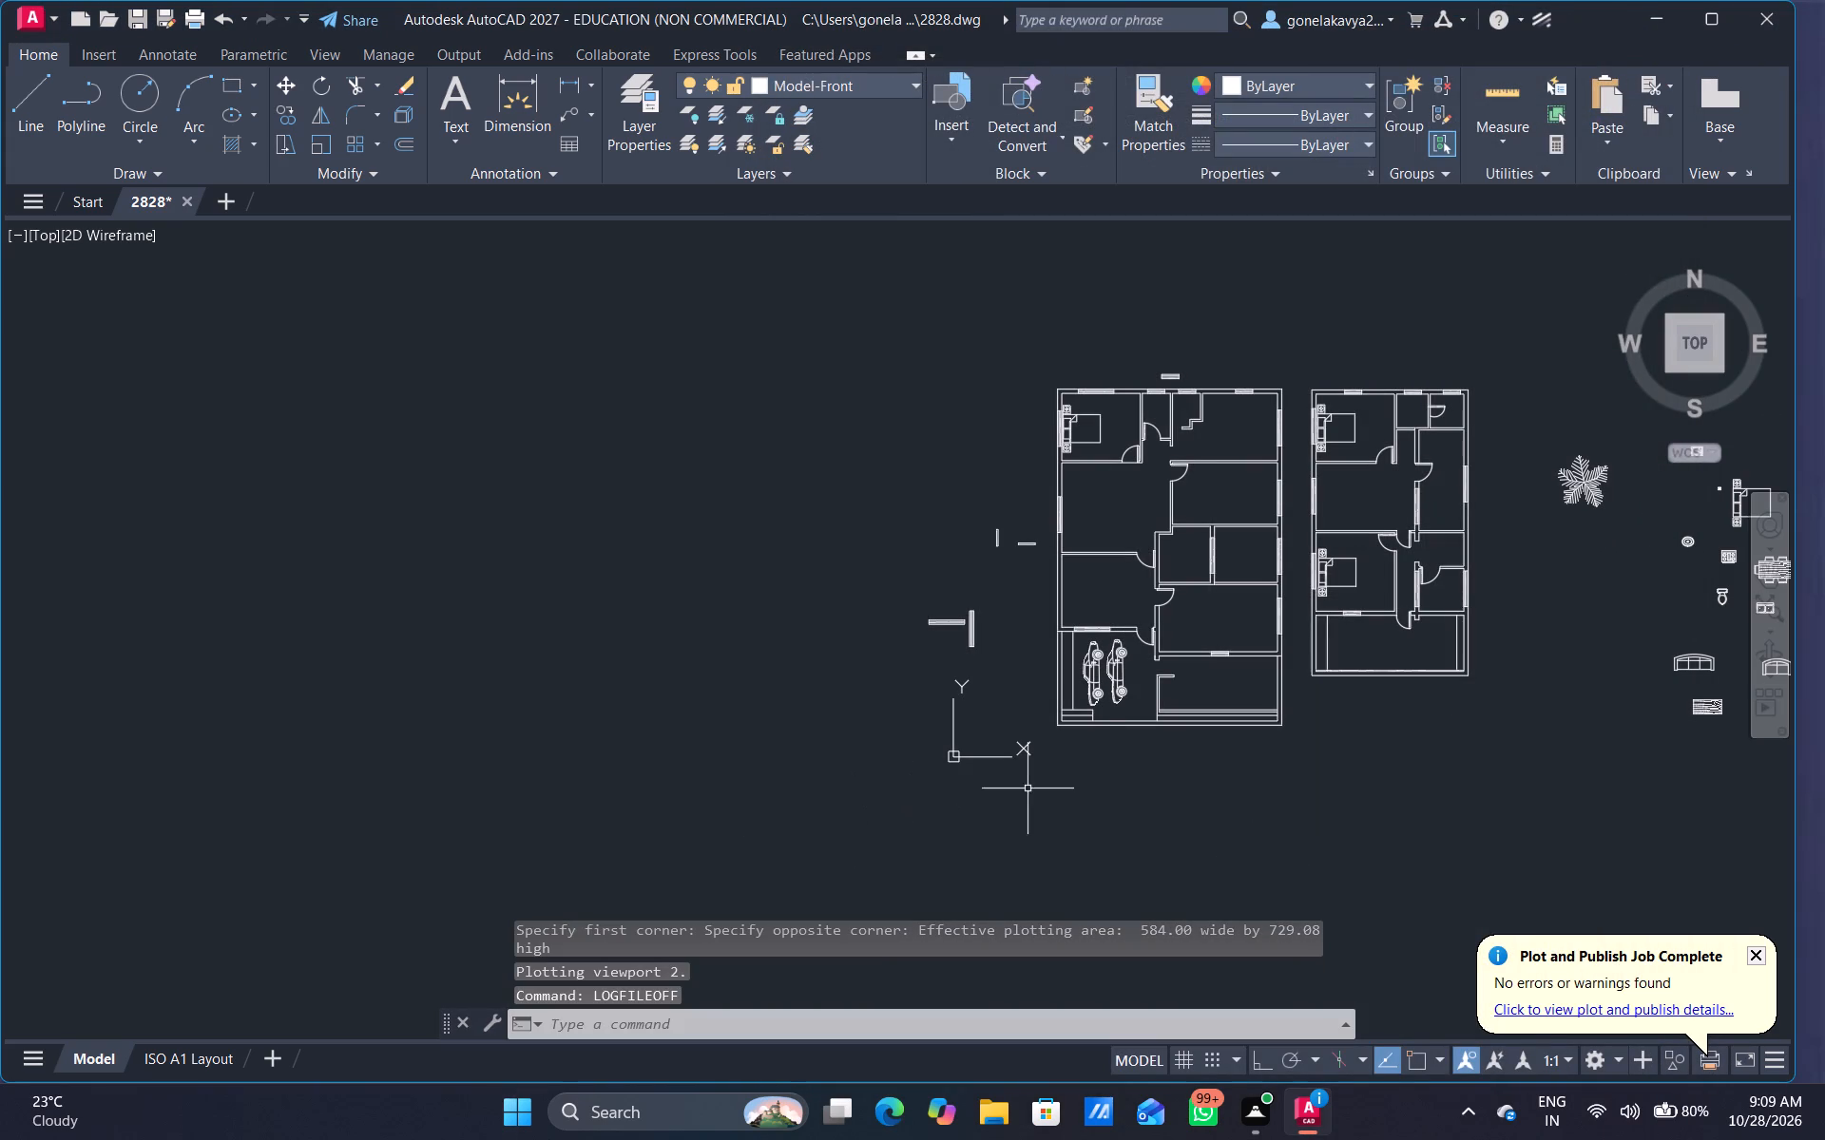
Close AutoCAD, saving the changes to 2828.dwg.
left_click(1756, 30)
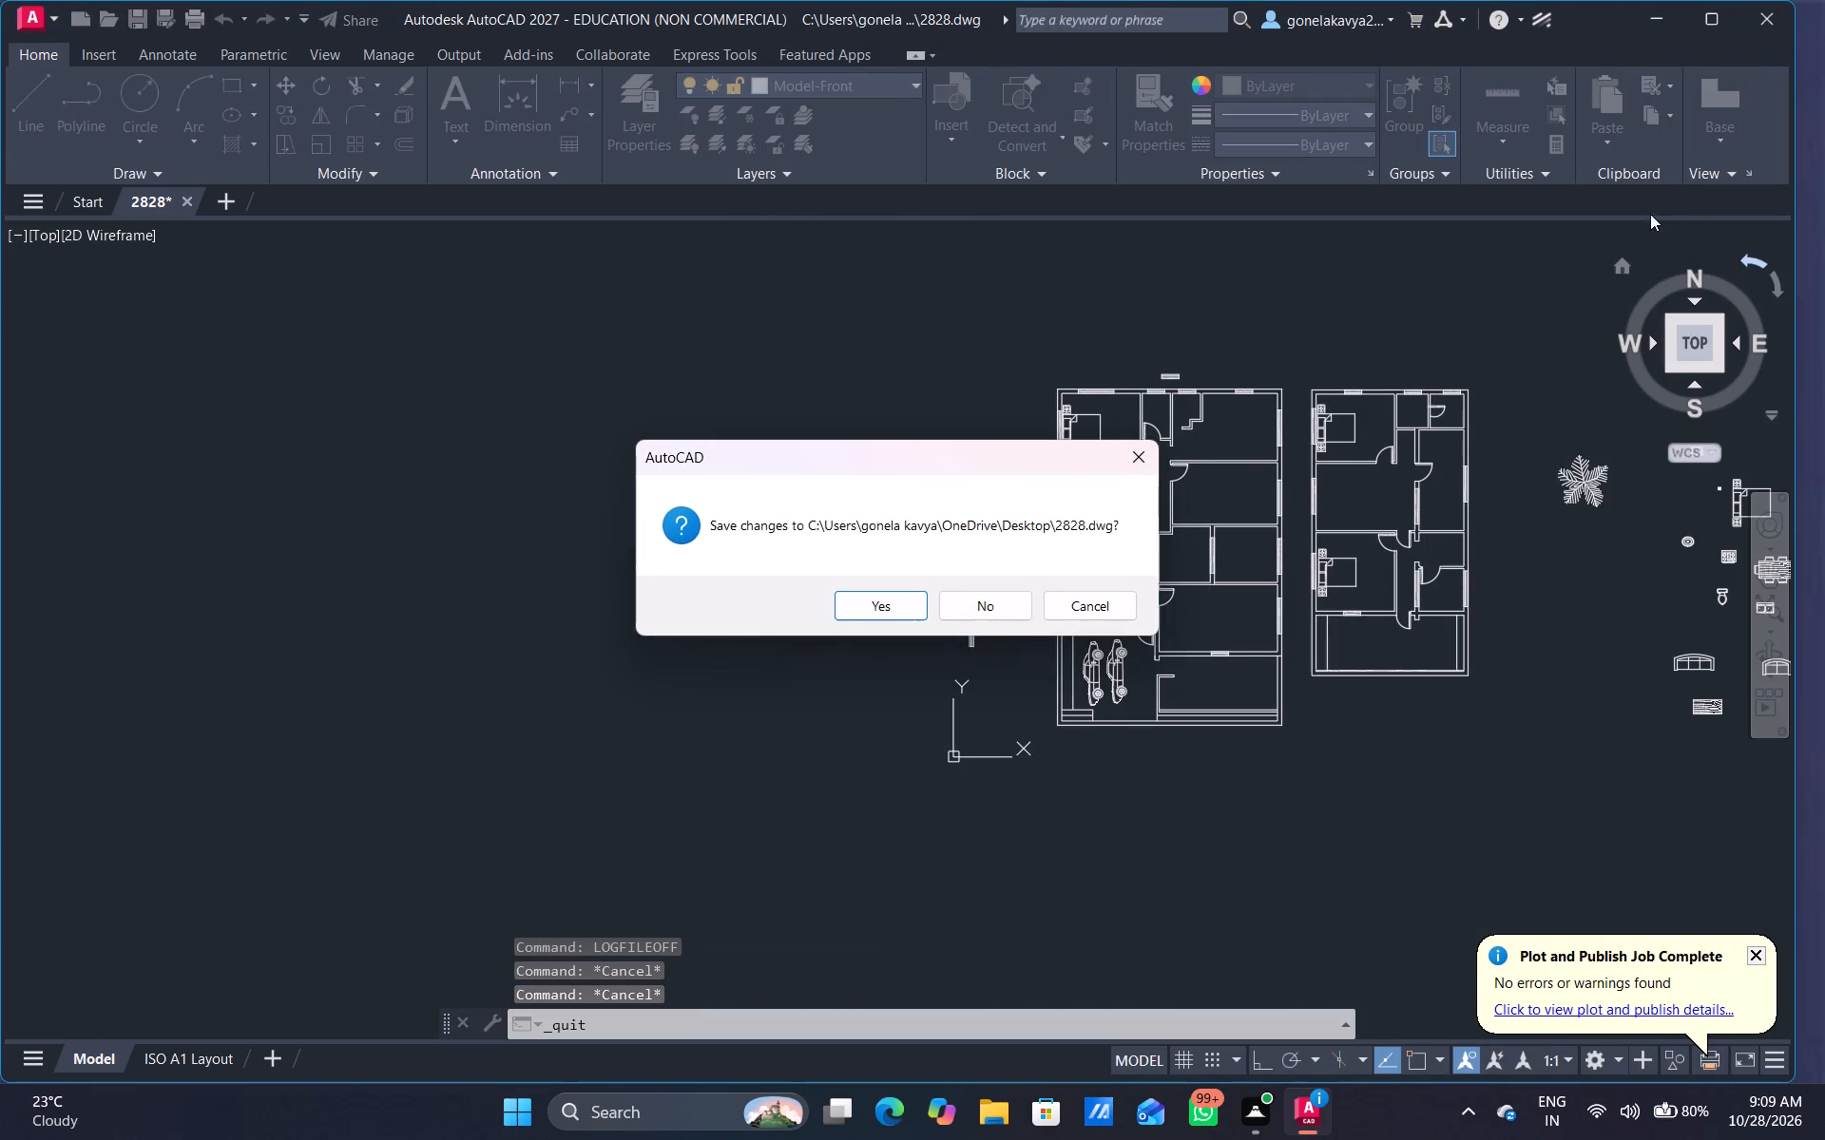
left_click(880, 603)
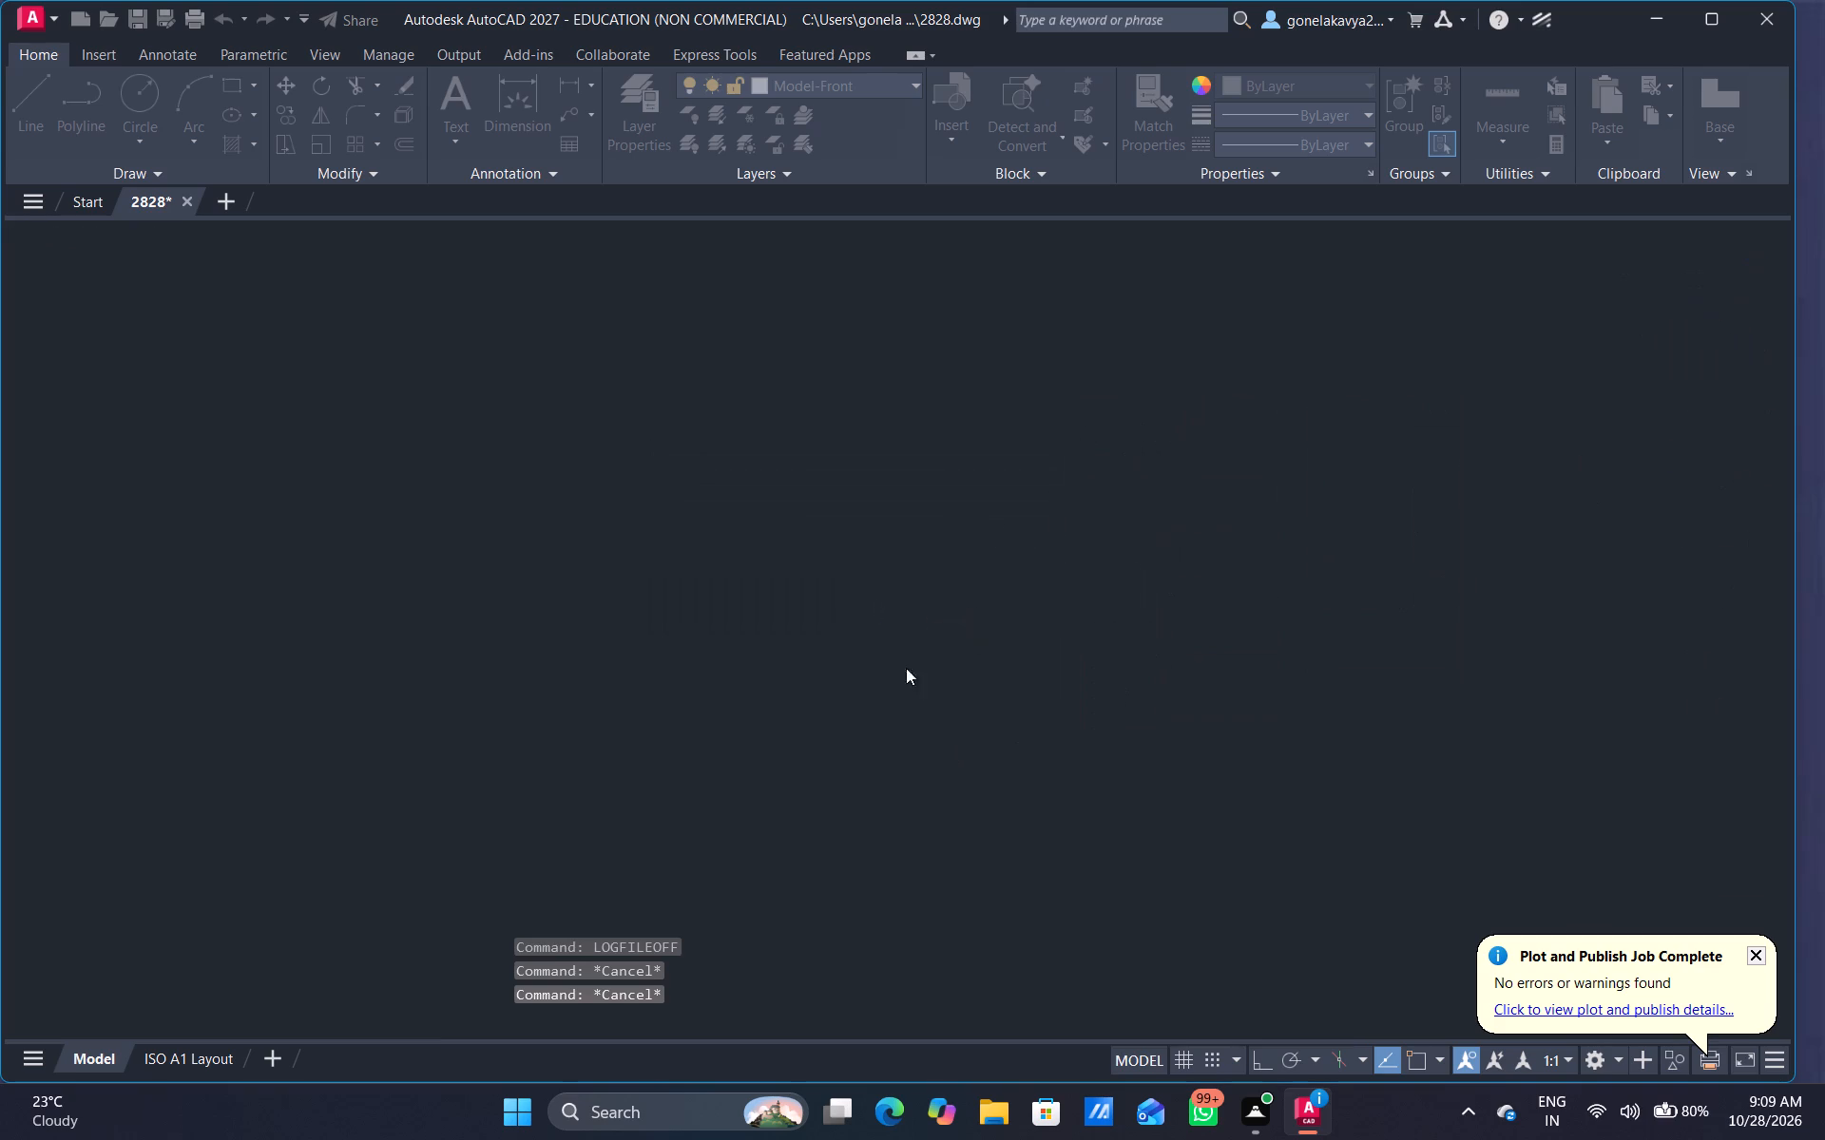